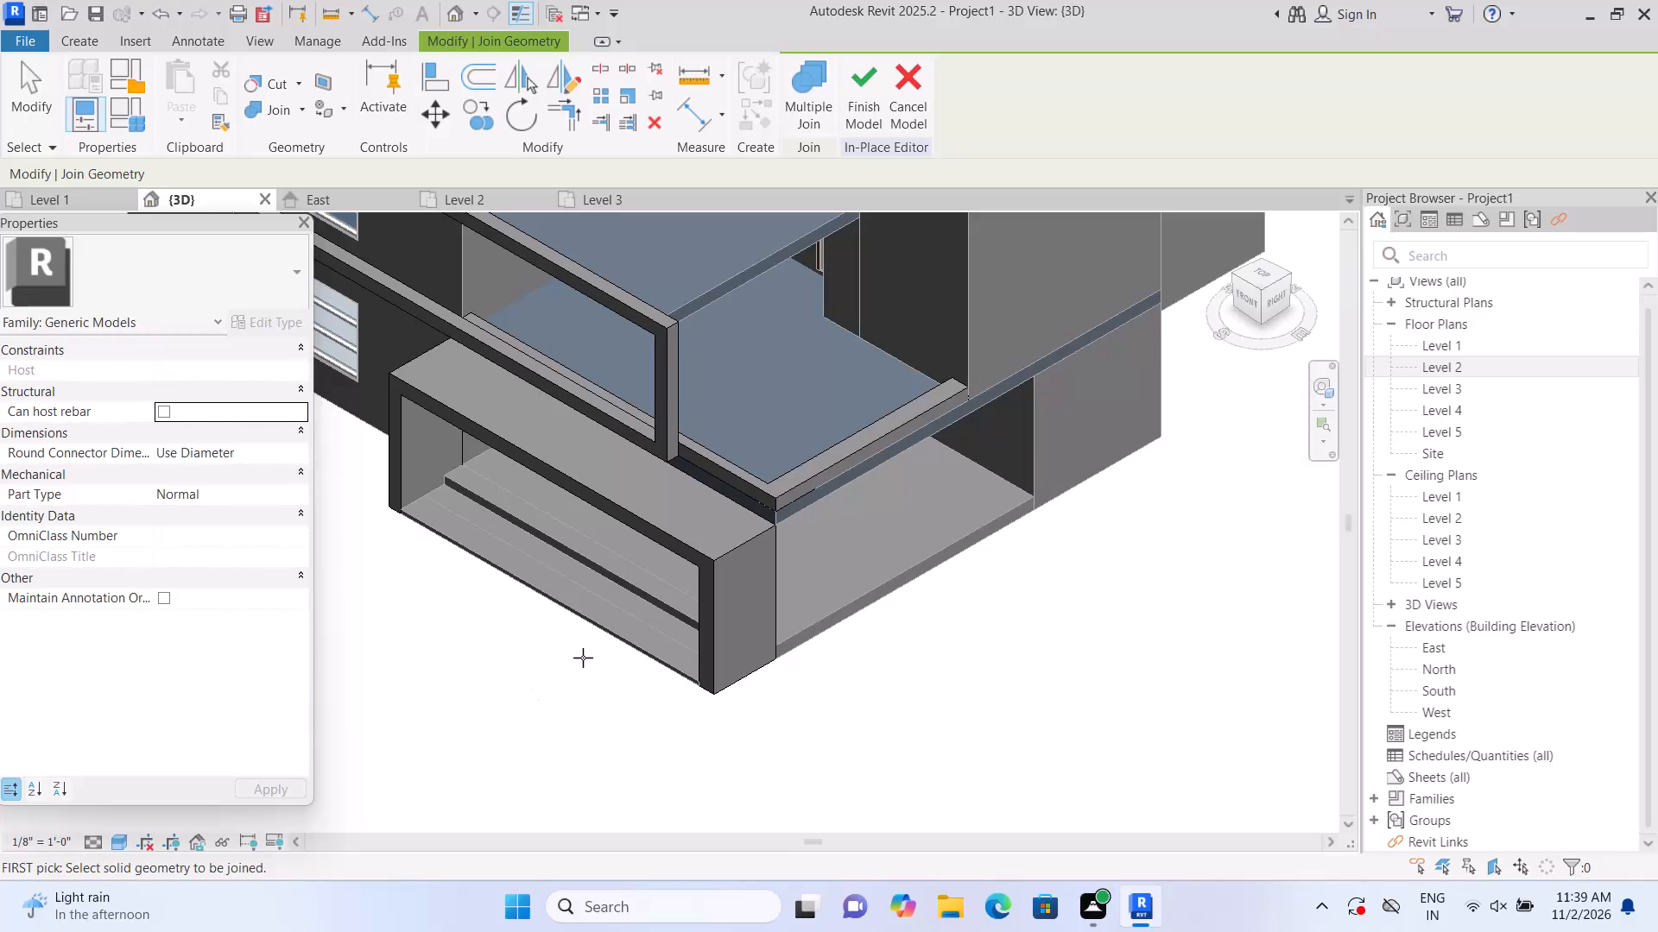
Open the Level 2 floor plan and finish the in-place generic model.
middle_click_drag(584, 658, 594, 665)
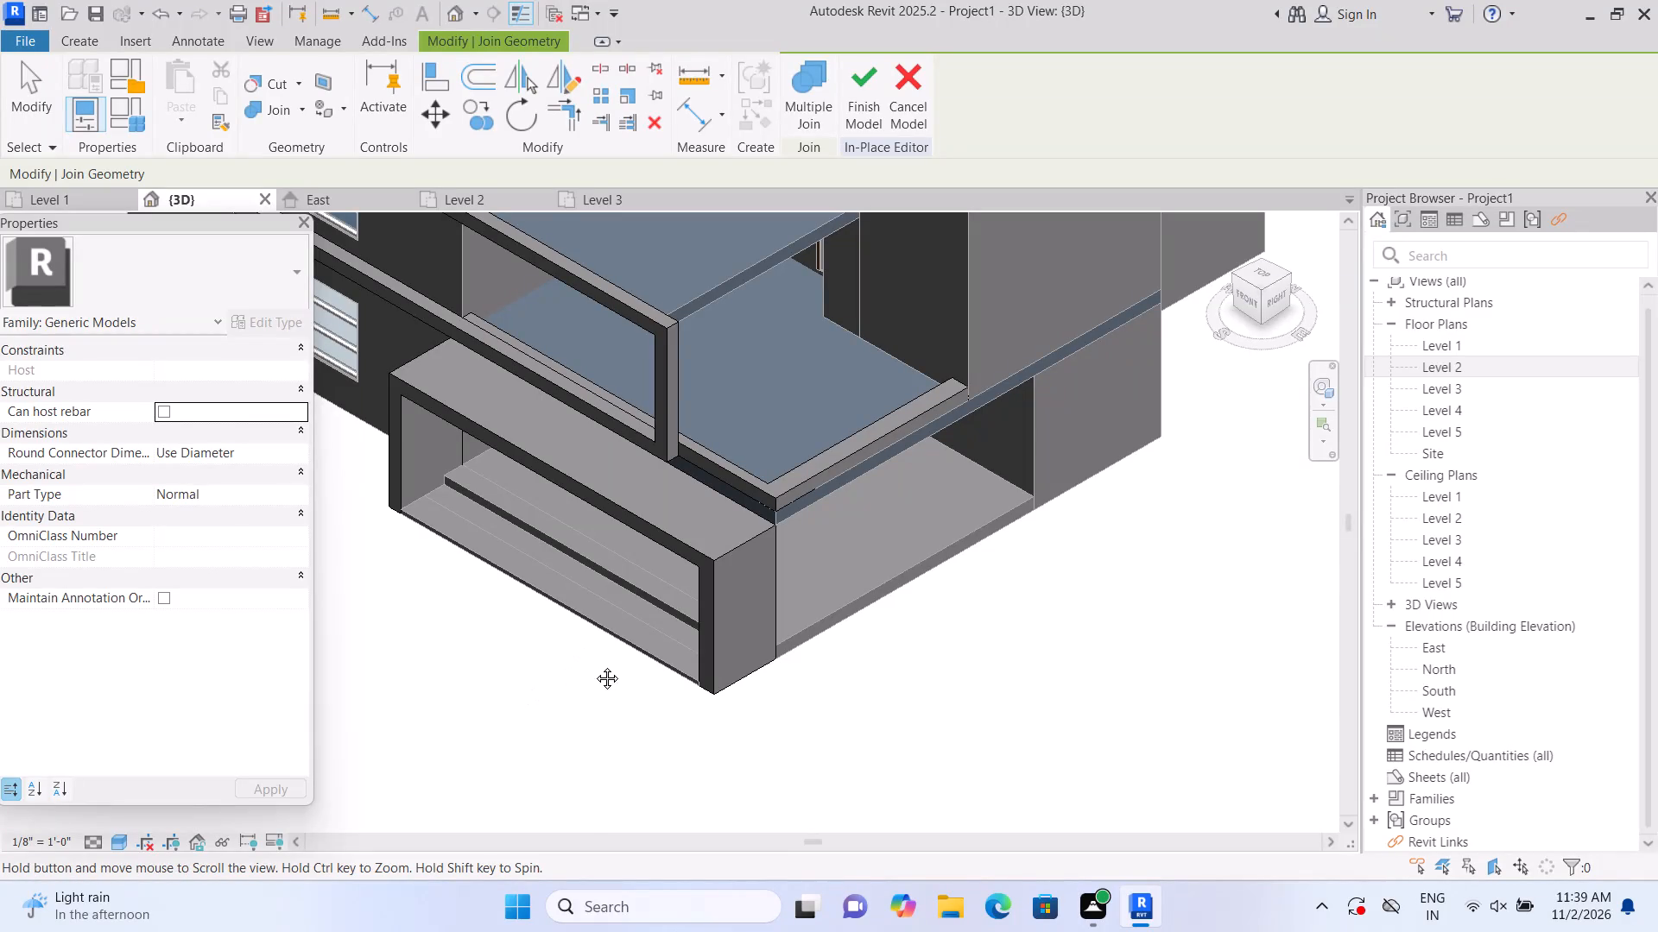
middle_click_drag(594, 665, 657, 701)
middle_click_drag(600, 697, 665, 734)
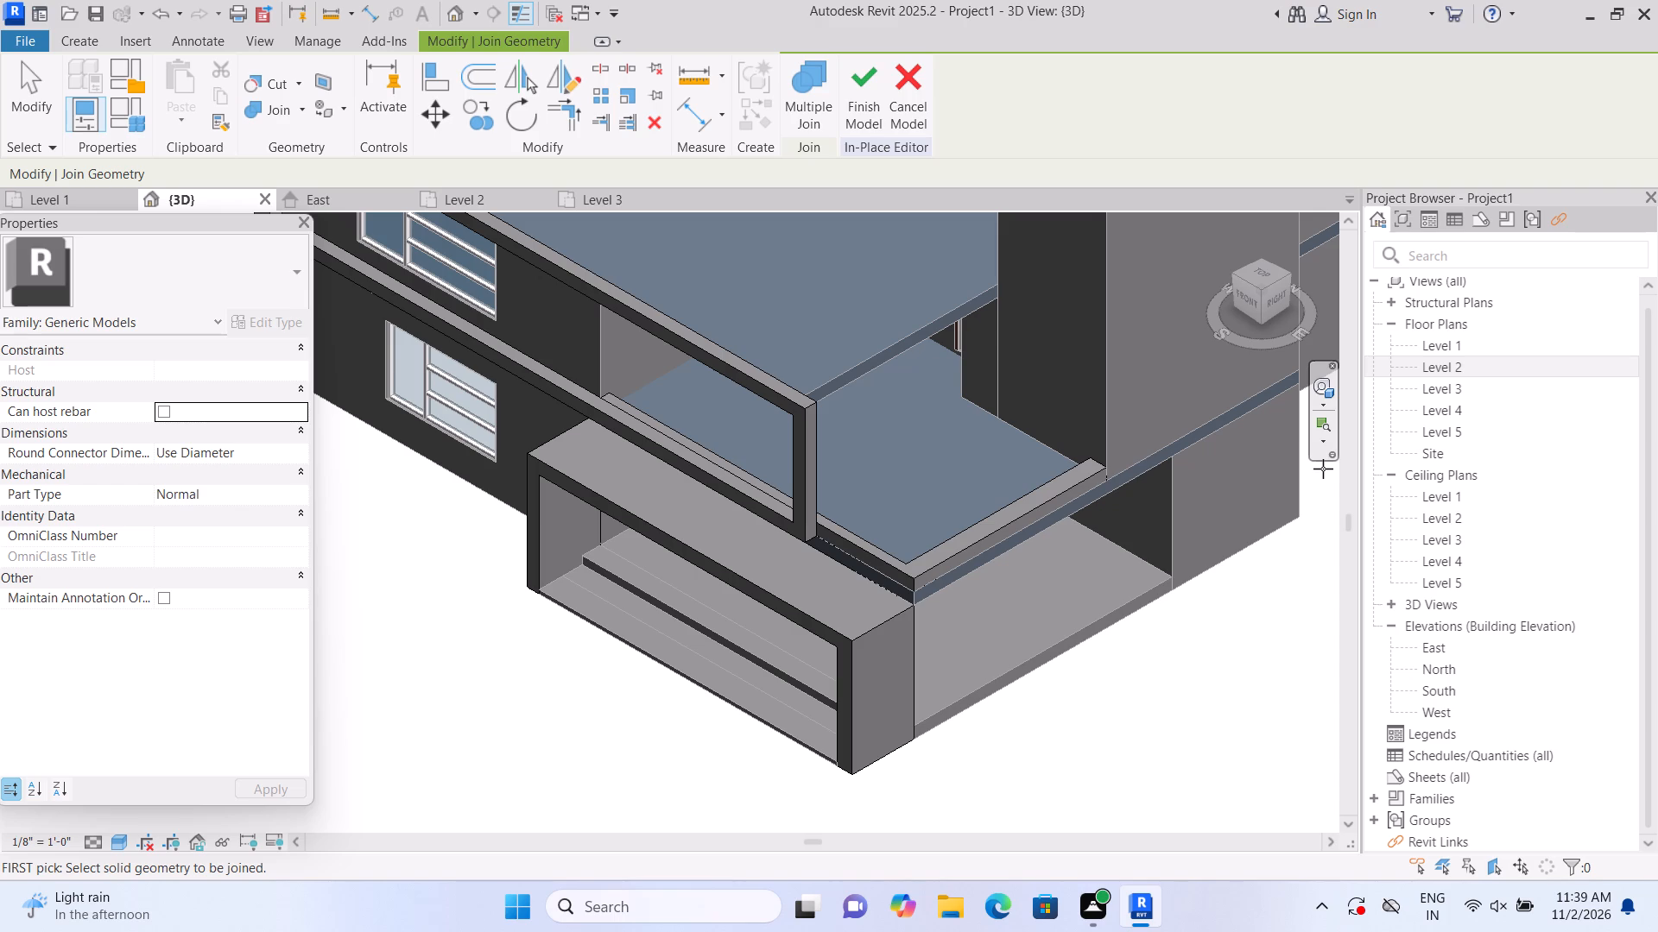
scroll(1184, 647, "down", 2)
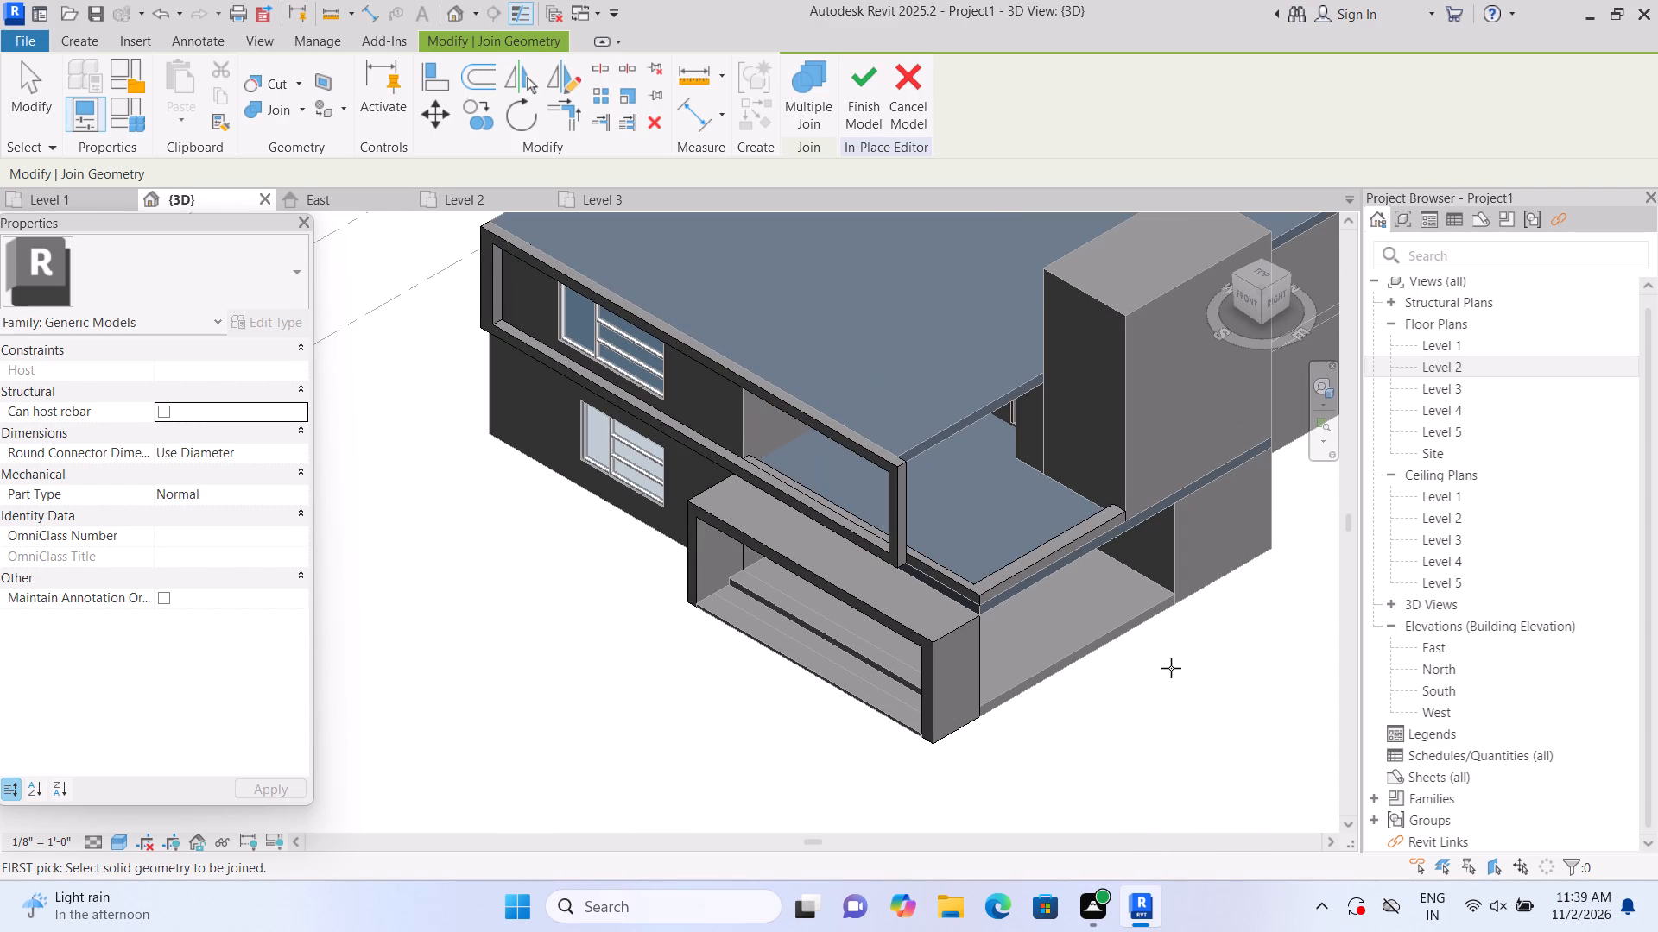
middle_click_drag(1169, 669, 1047, 762)
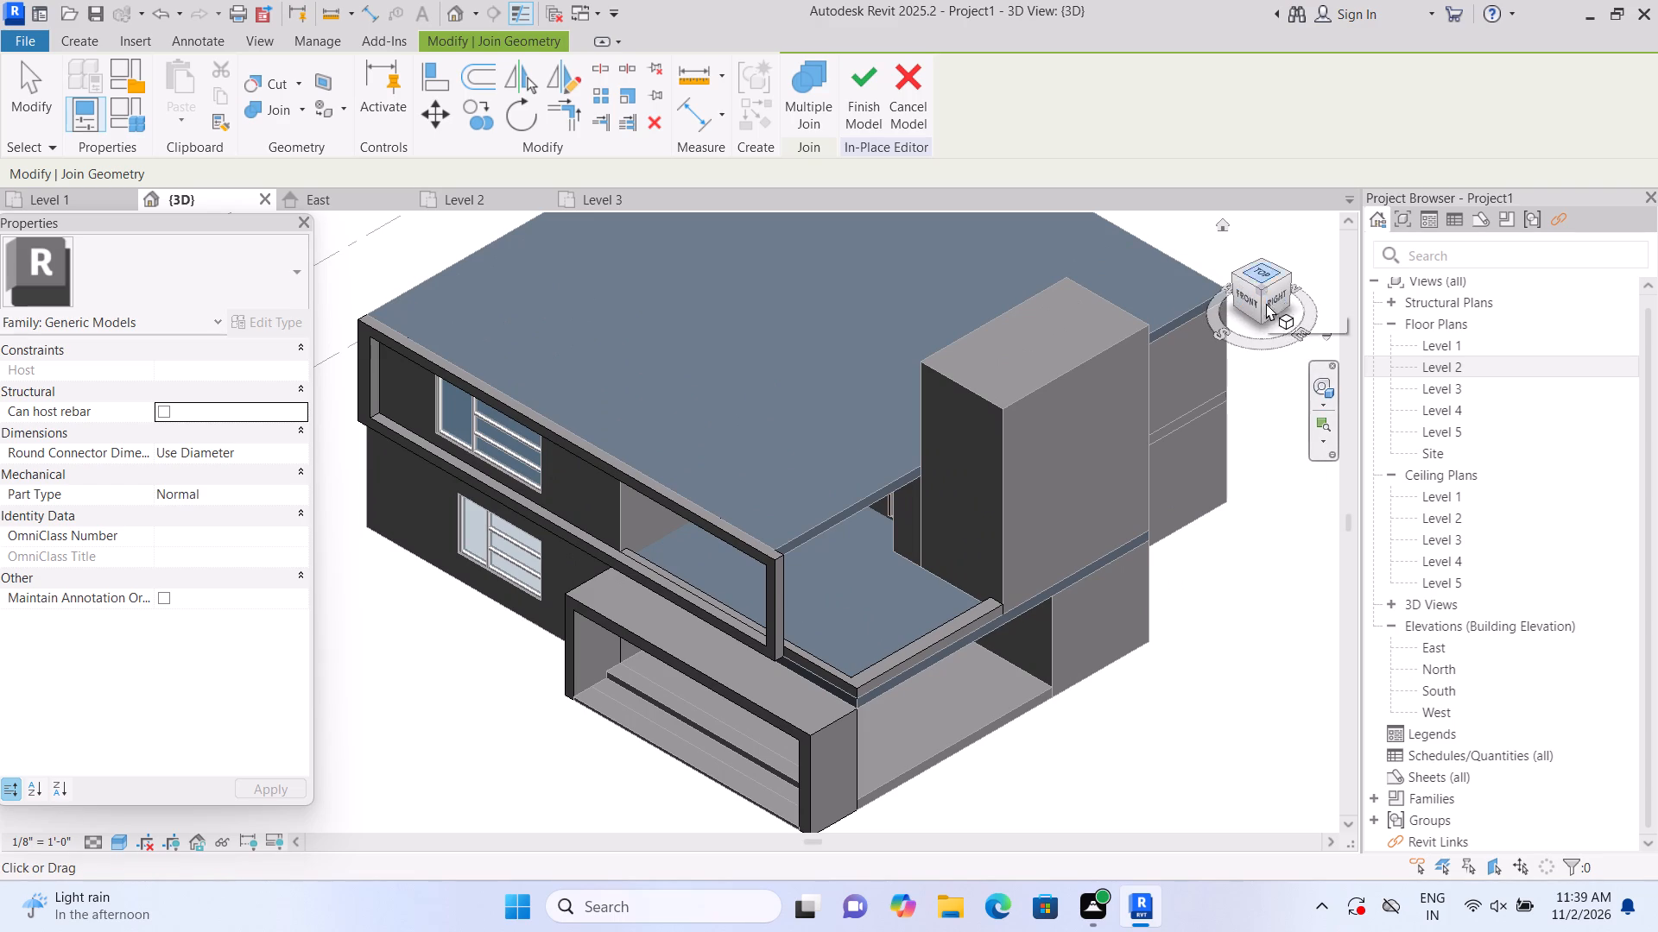
double_click(1458, 372)
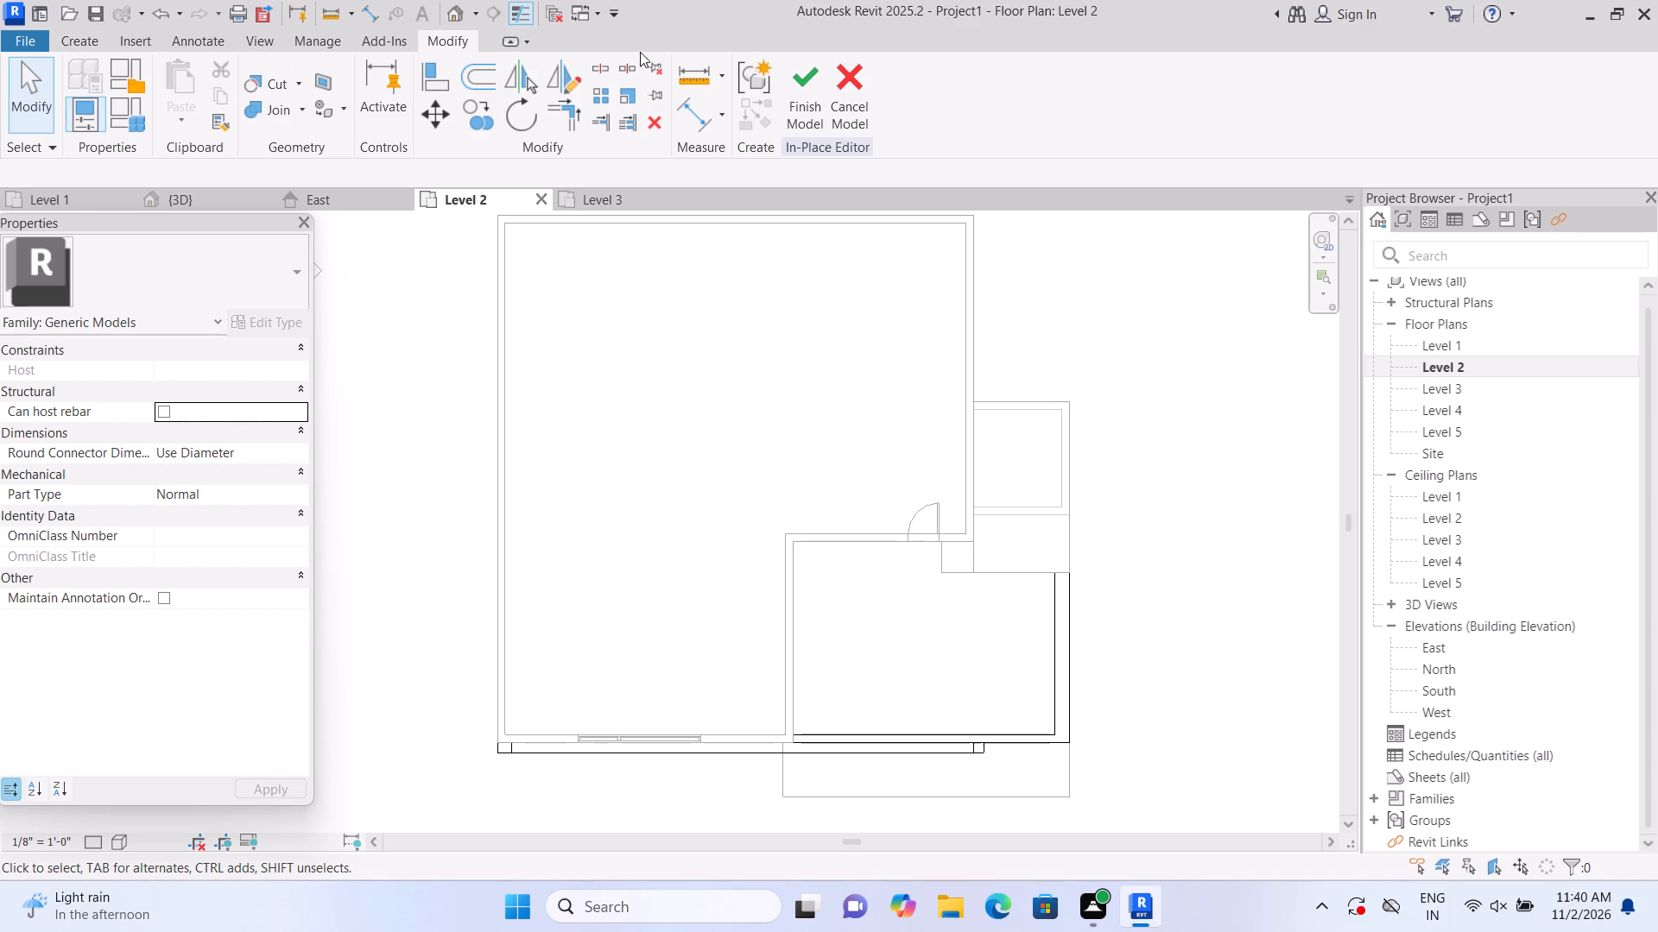
left_click(800, 117)
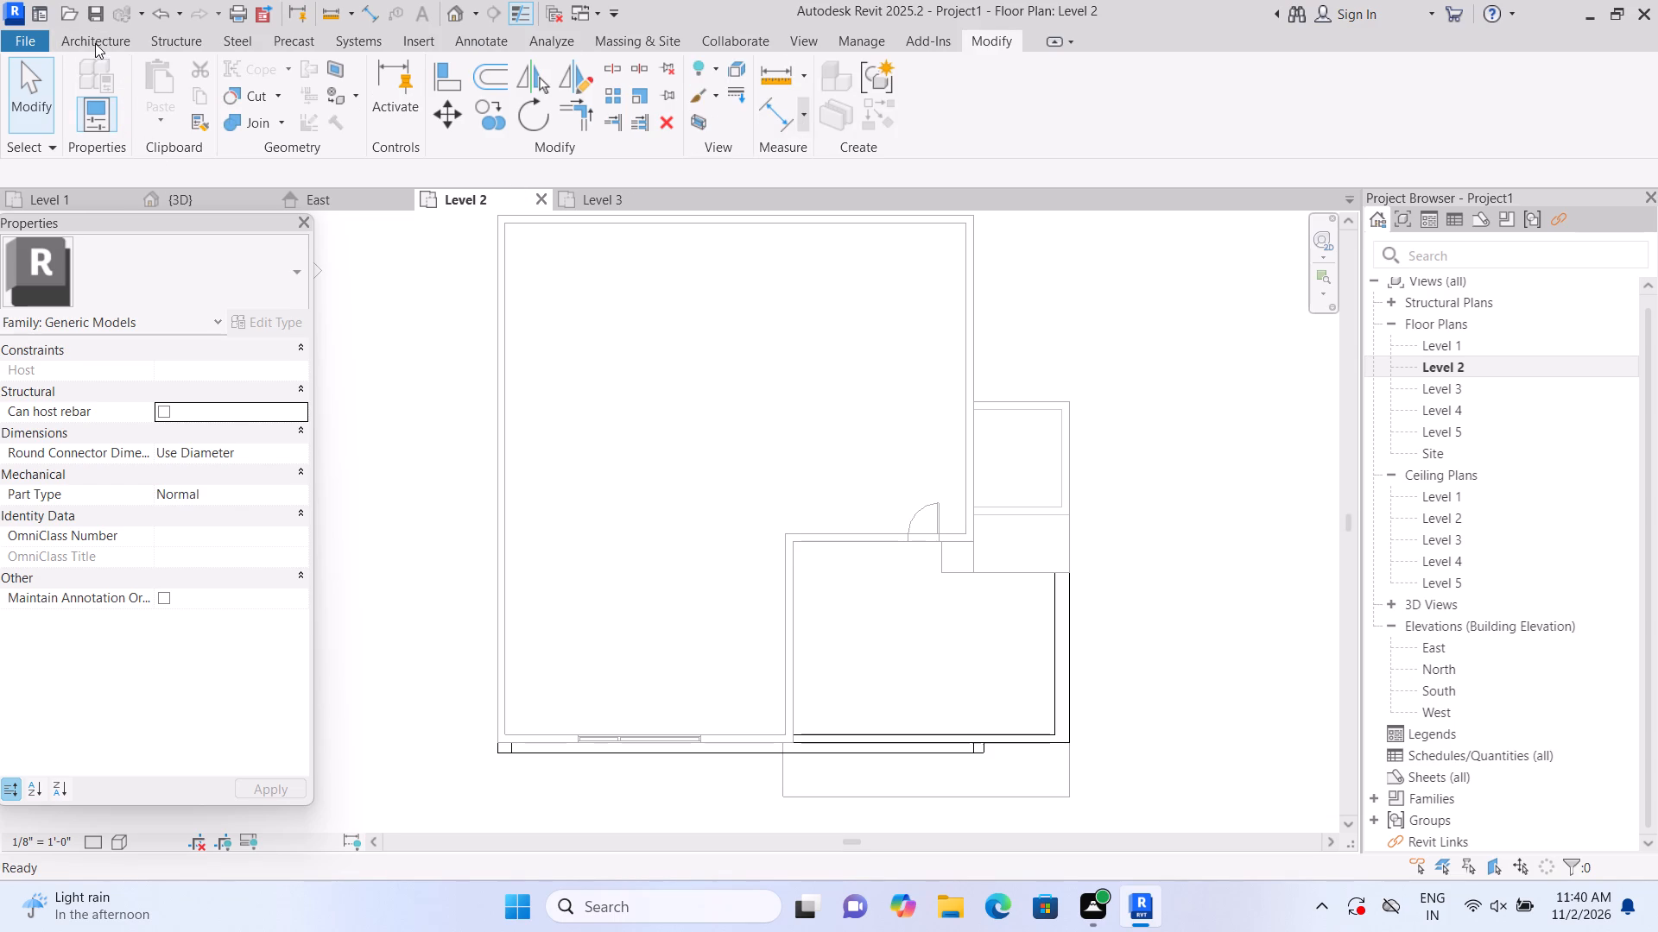
Draw a Curtain Wall 1 wall about 25' 7" long on Level 2 along the terrace's front edge, between its inner corners, and view it in 3D.
left_click(95, 43)
left_click(99, 79)
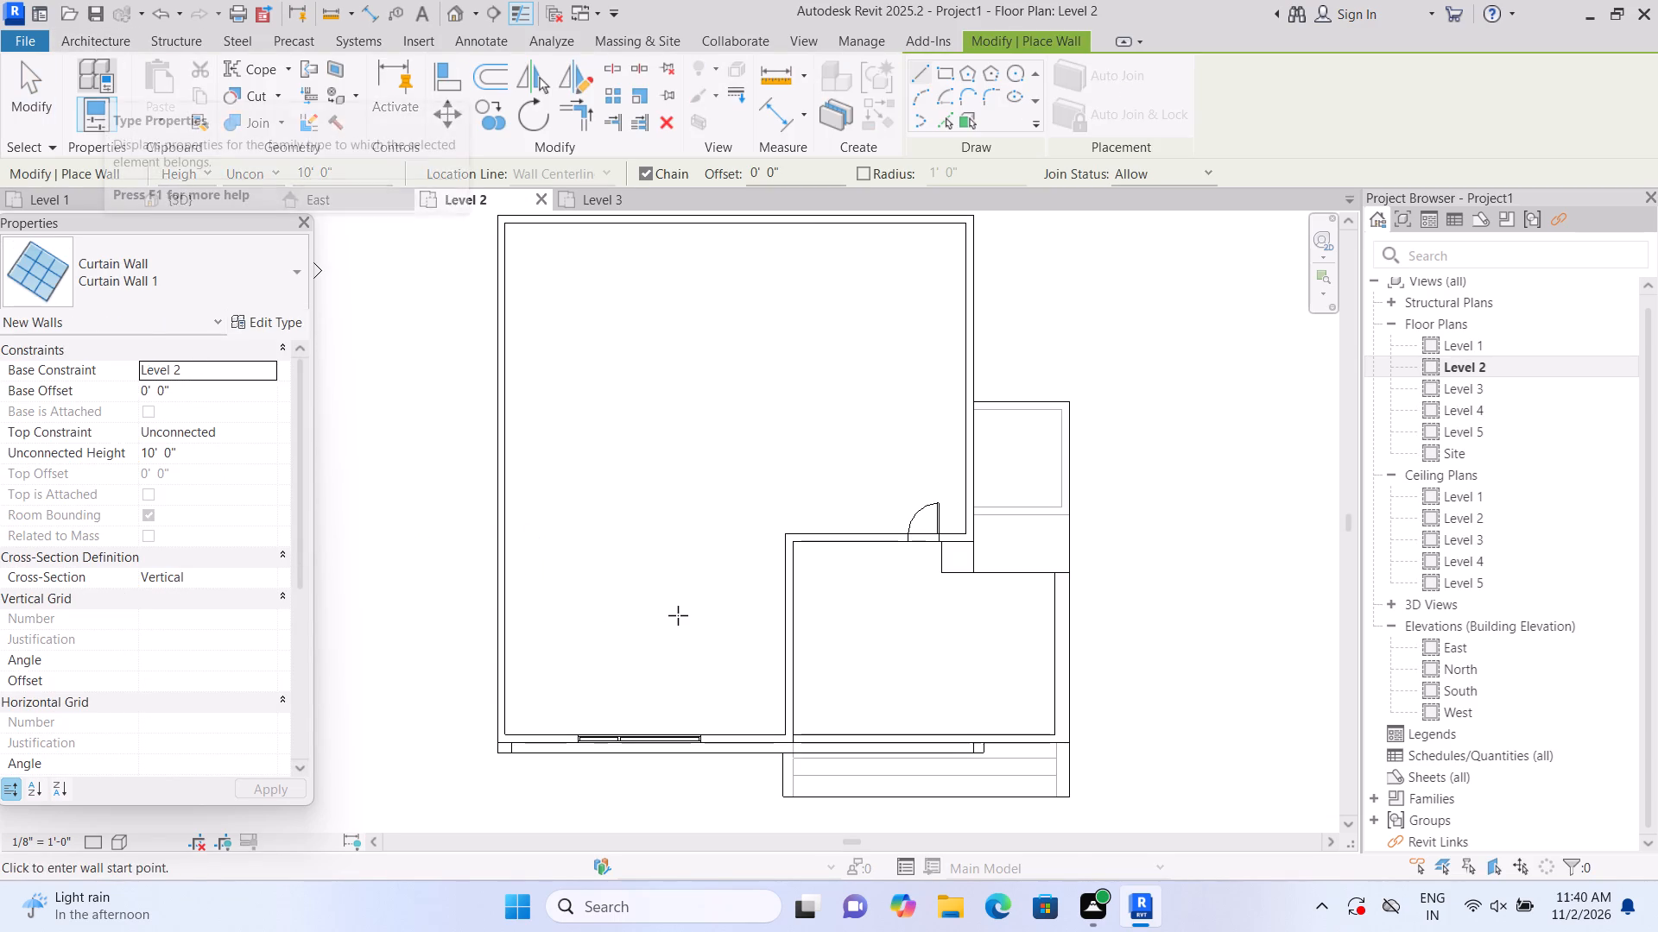
middle_click_drag(674, 615, 500, 608)
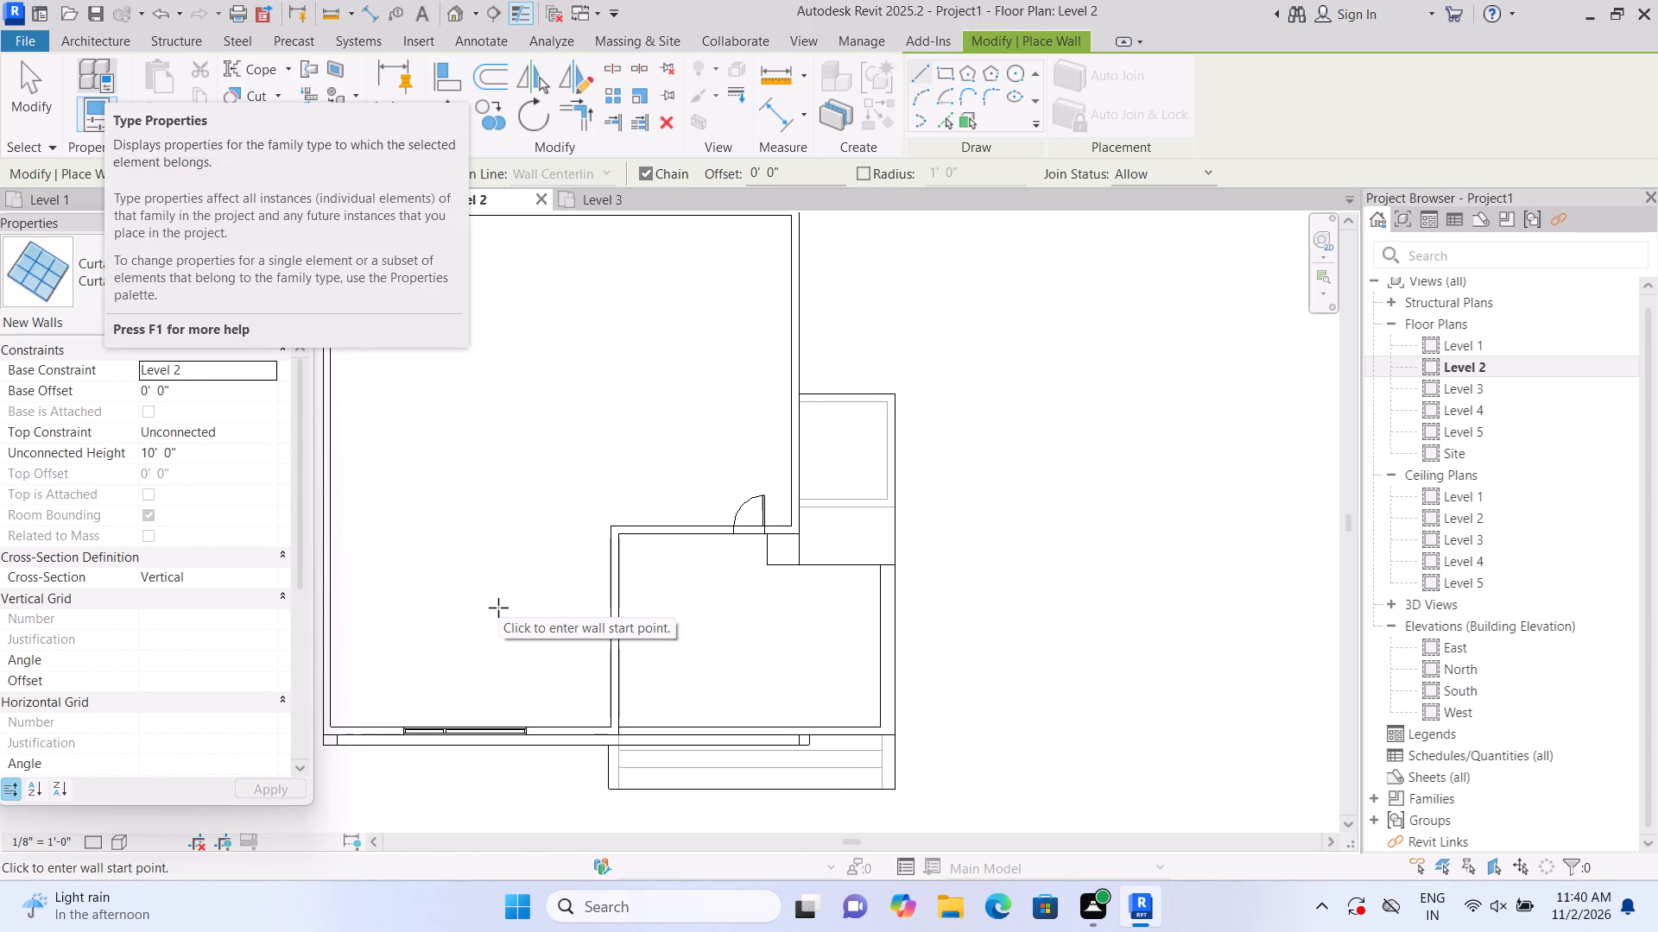
middle_click_drag(573, 609, 681, 596)
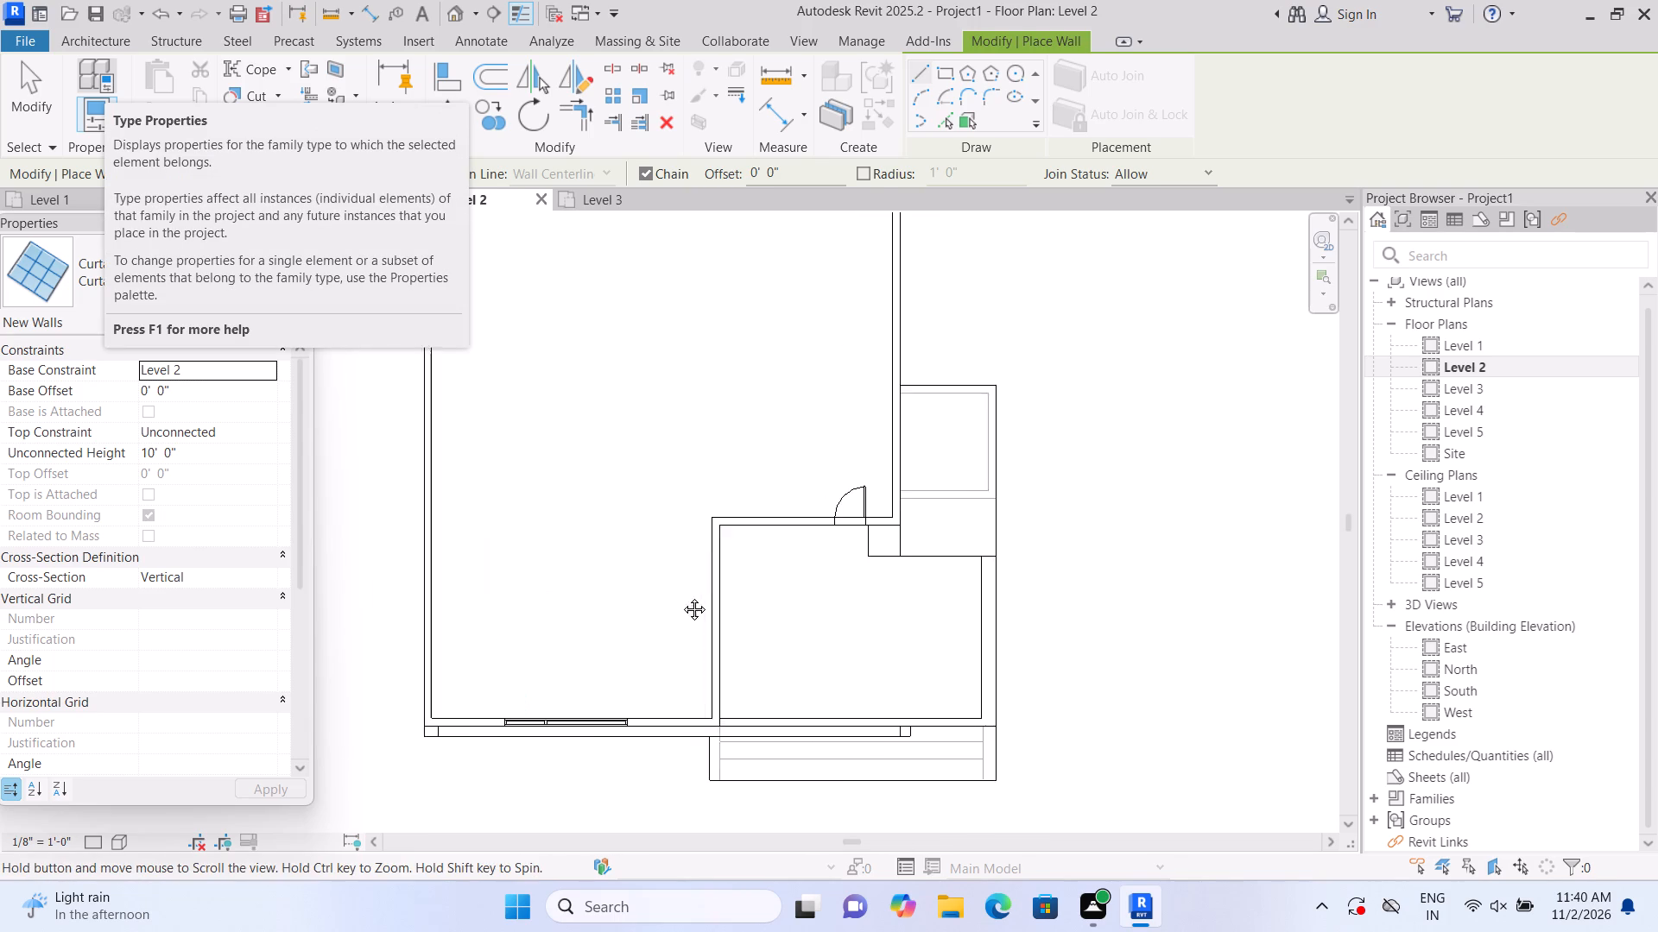
middle_click_drag(681, 596, 683, 596)
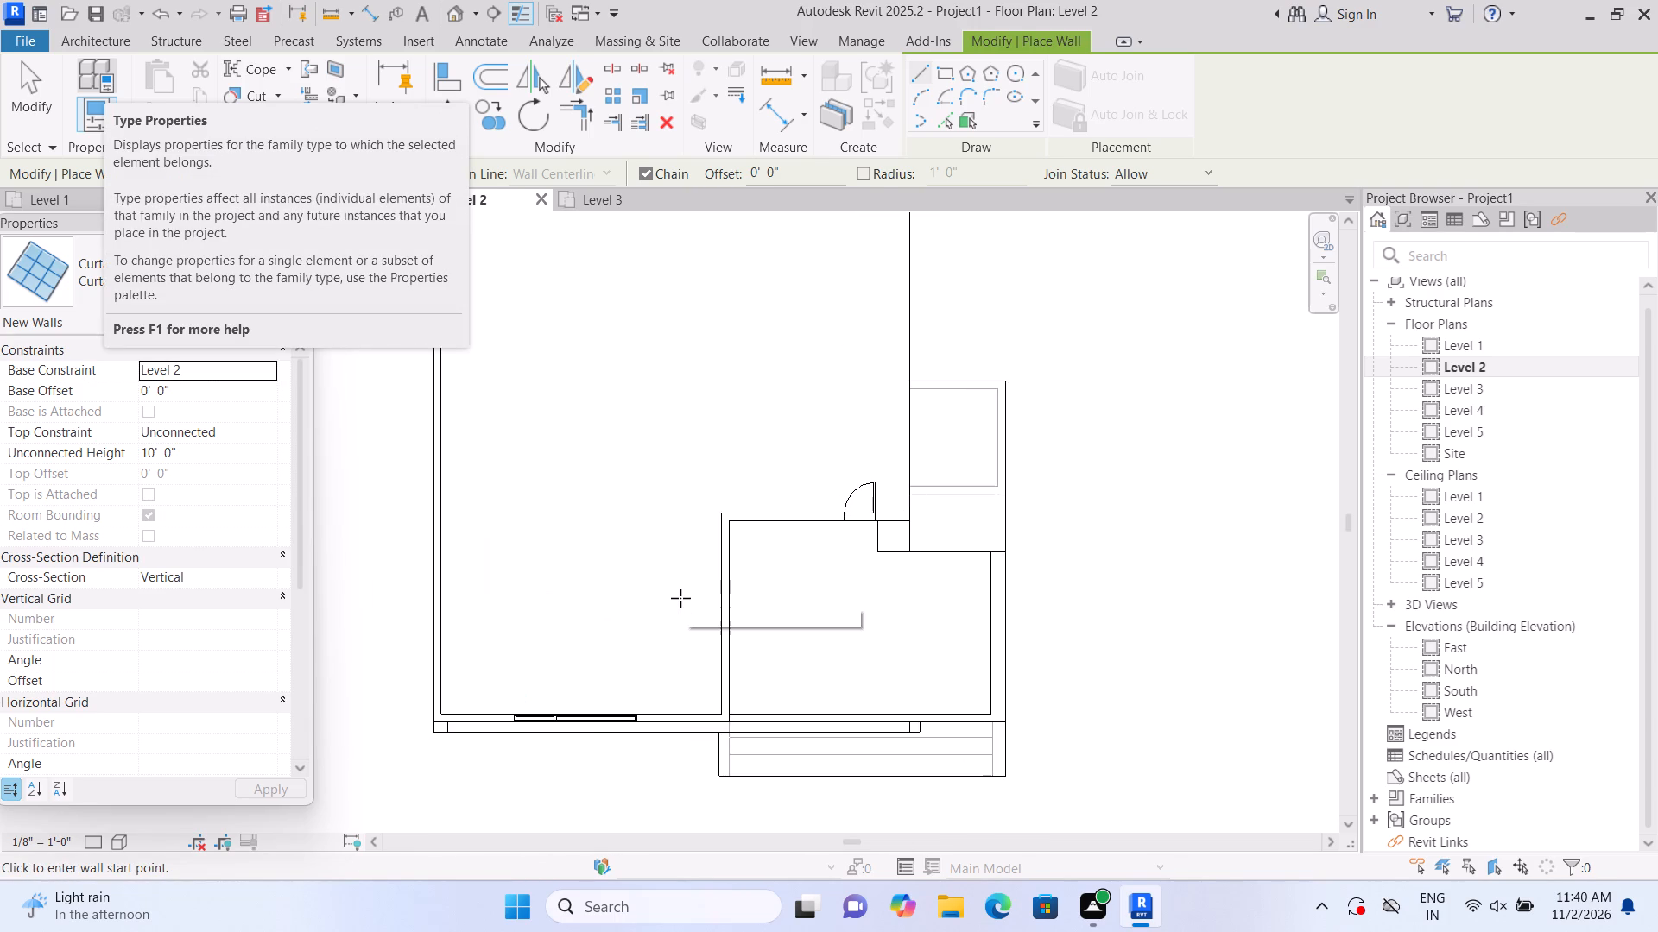
scroll(730, 716, "up", 2)
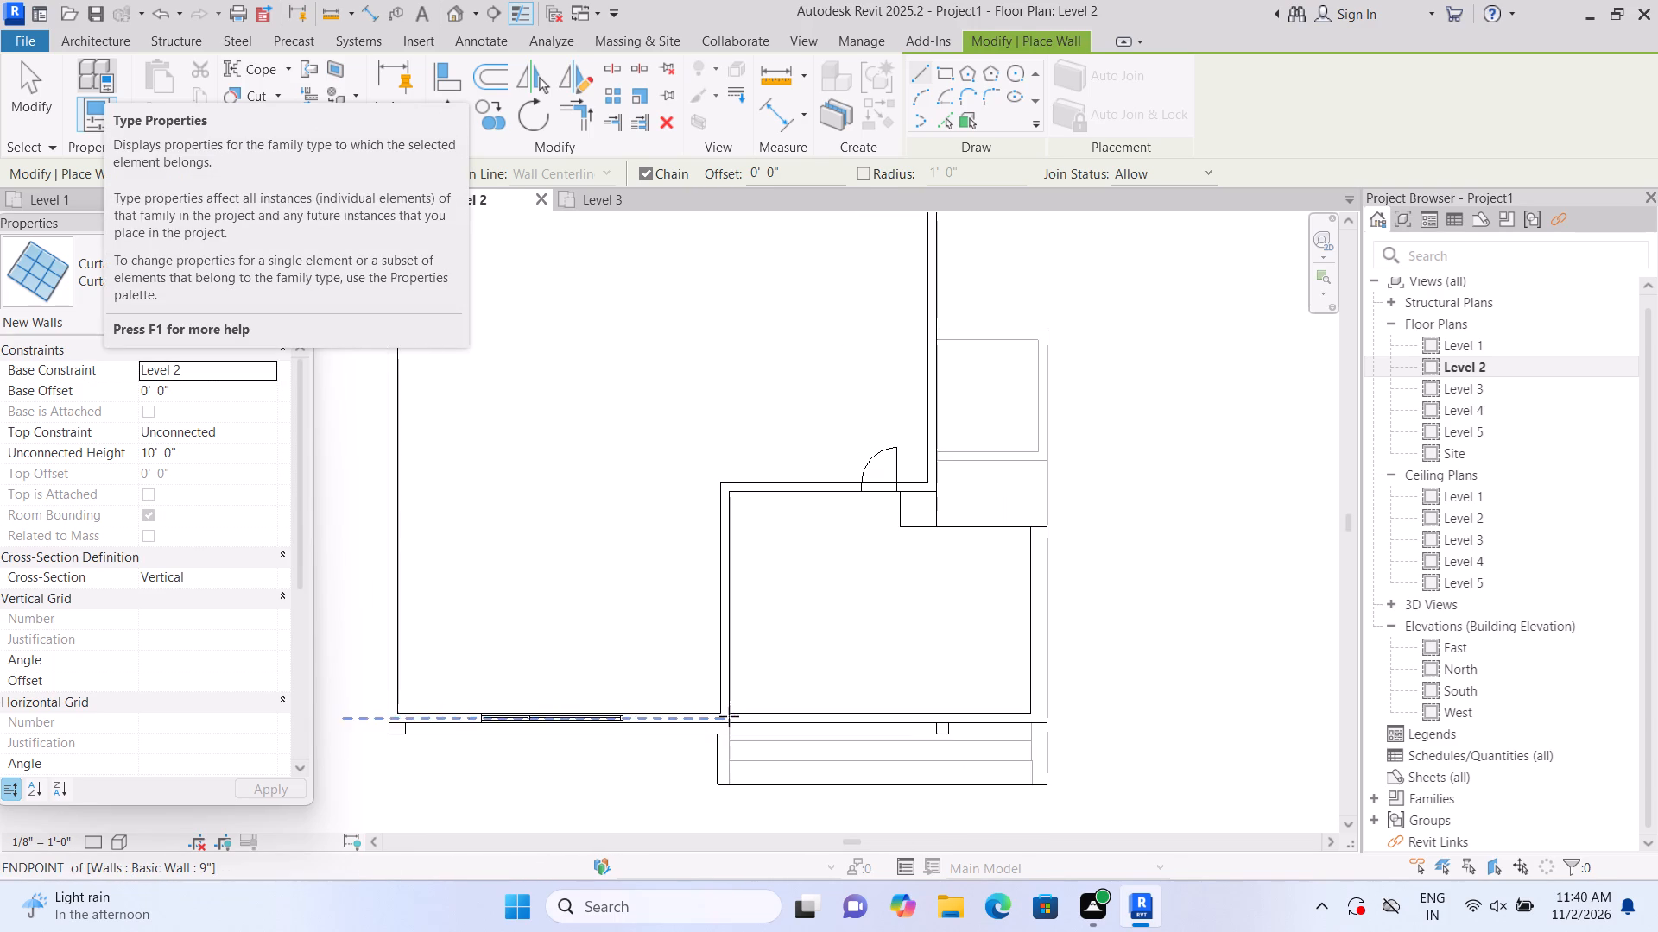
scroll(729, 716, "up", 3)
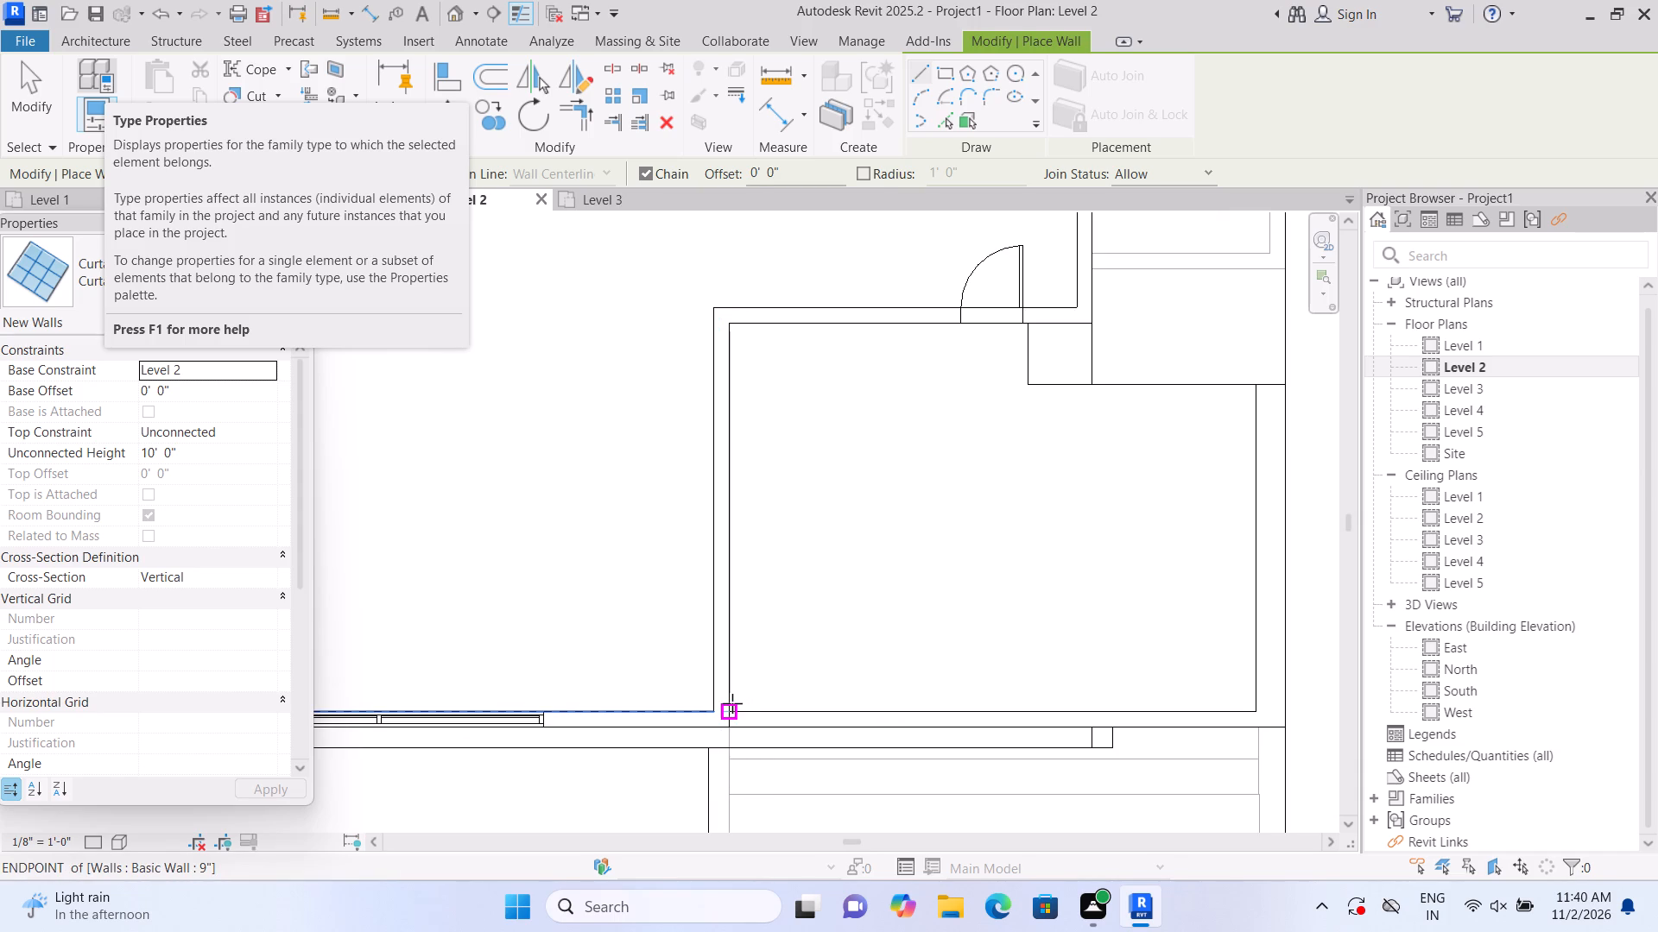
left_click(732, 703)
middle_click_drag(1088, 696, 1048, 707)
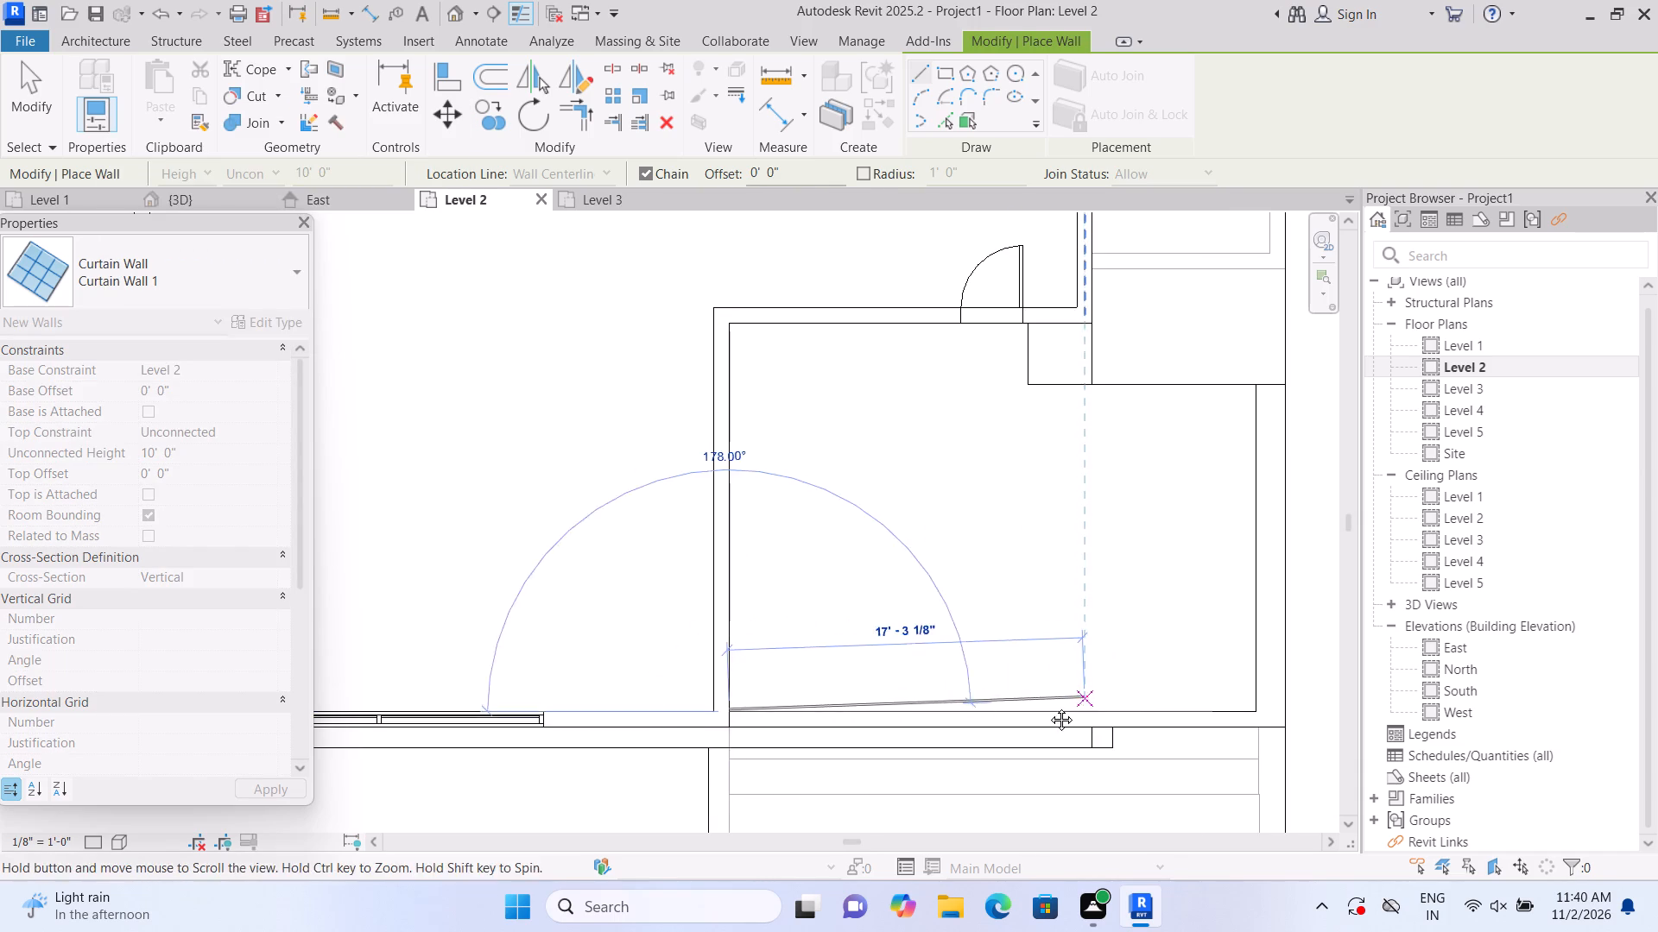
middle_click_drag(1048, 707, 904, 693)
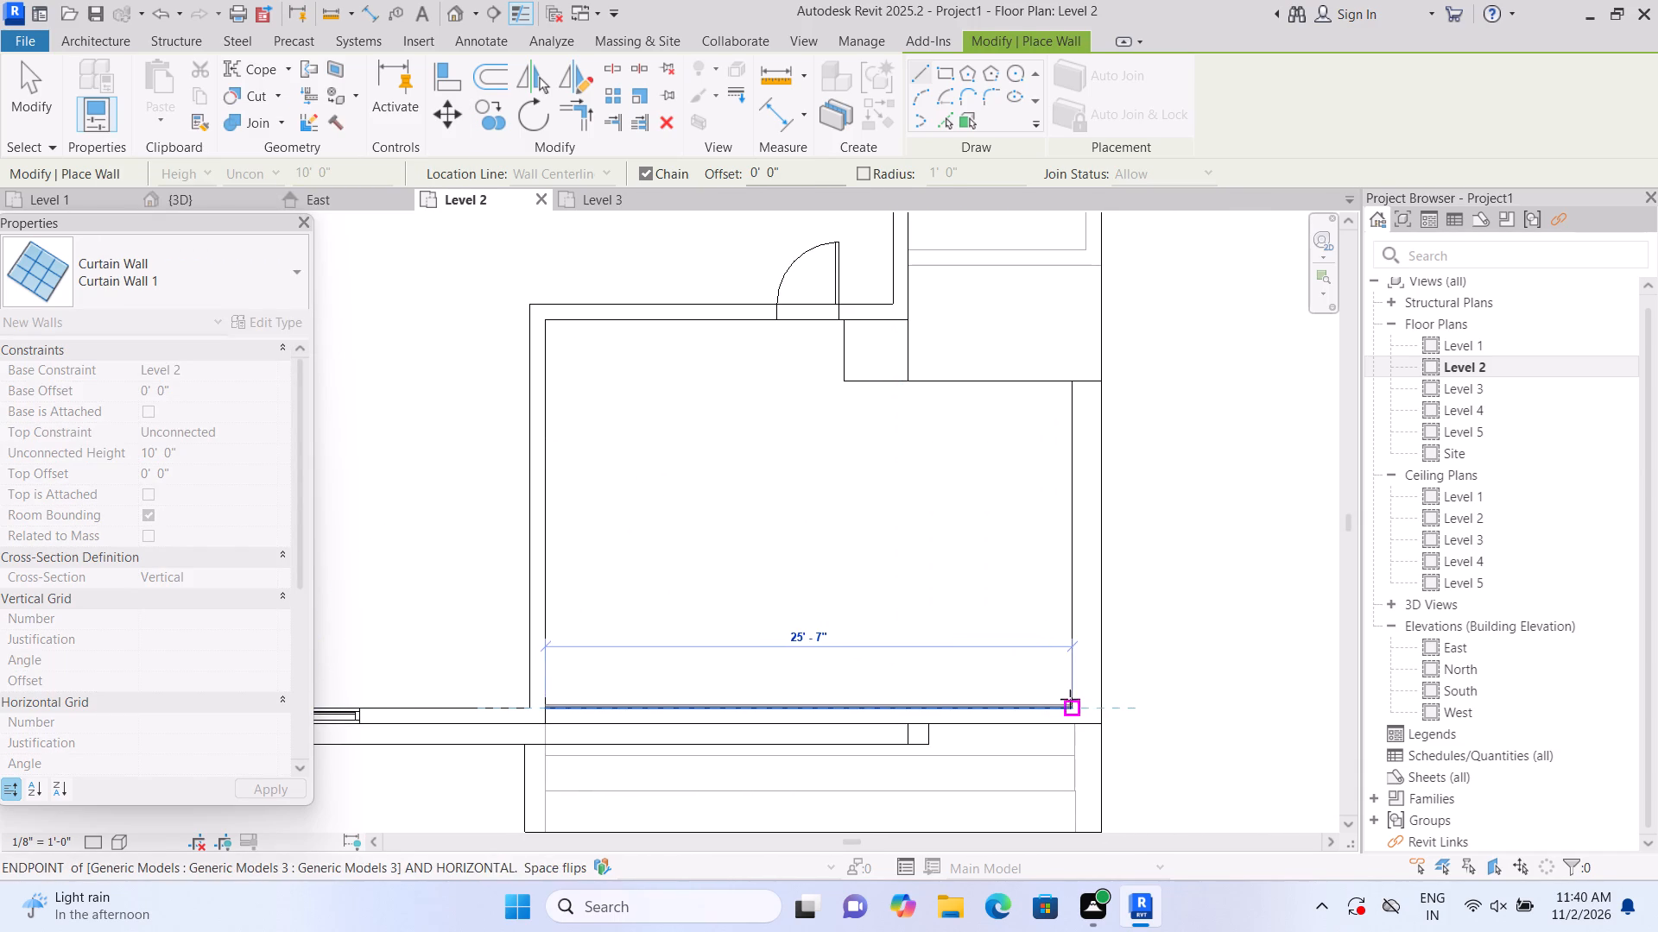
left_click(1068, 699)
key("Escape")
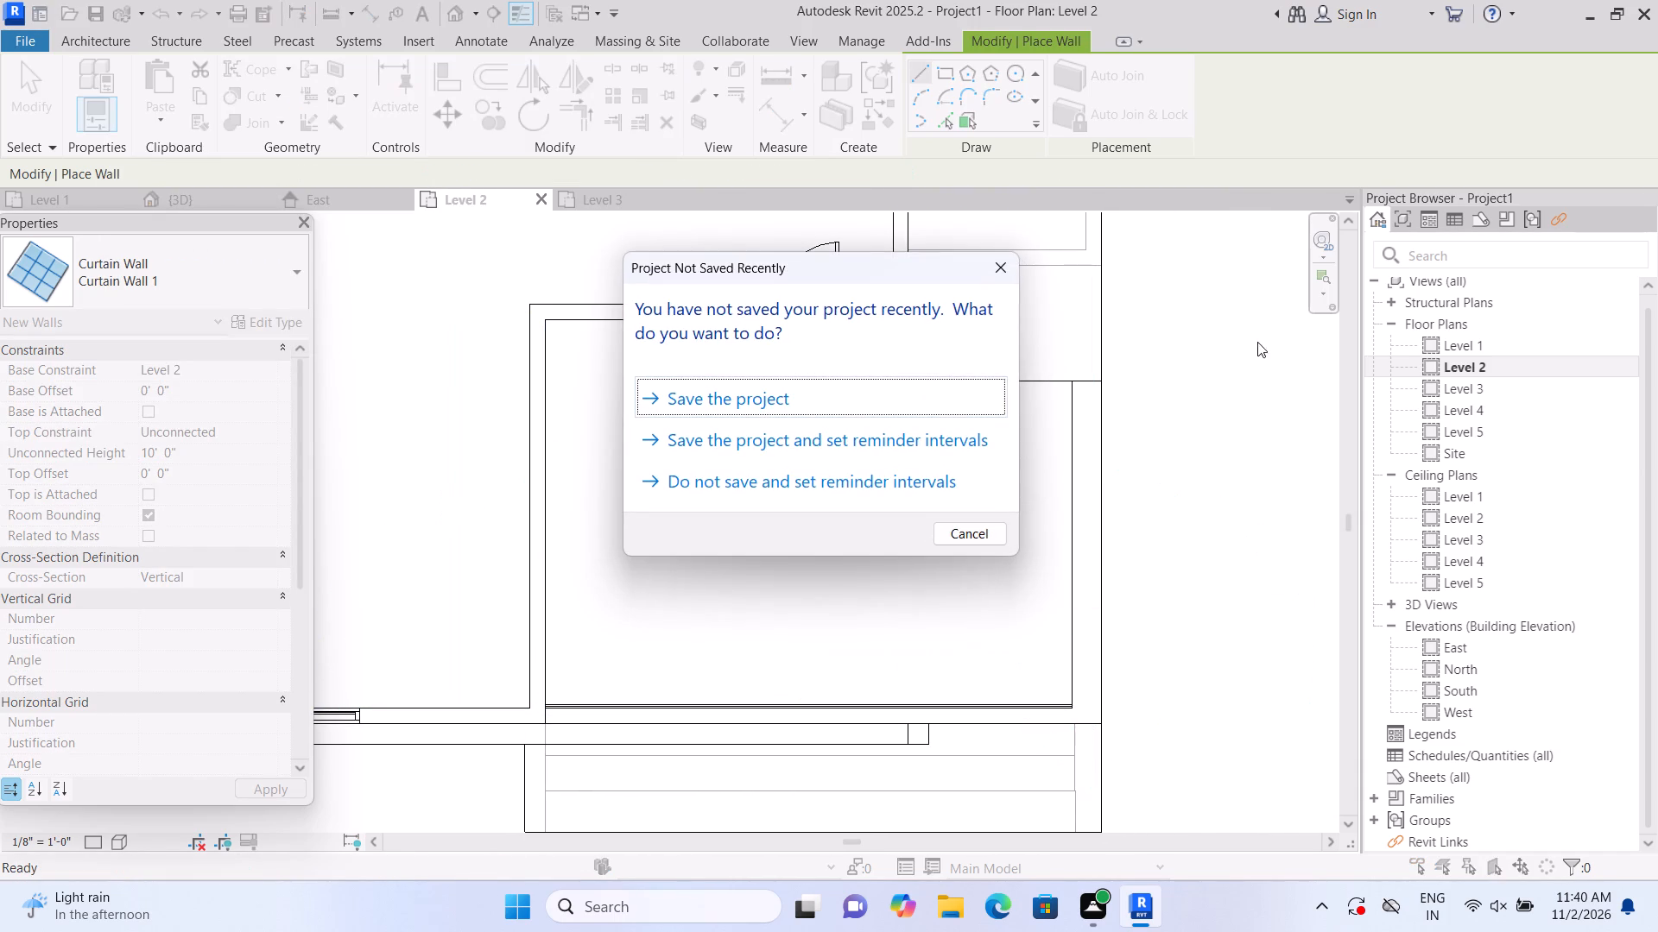
left_click(997, 266)
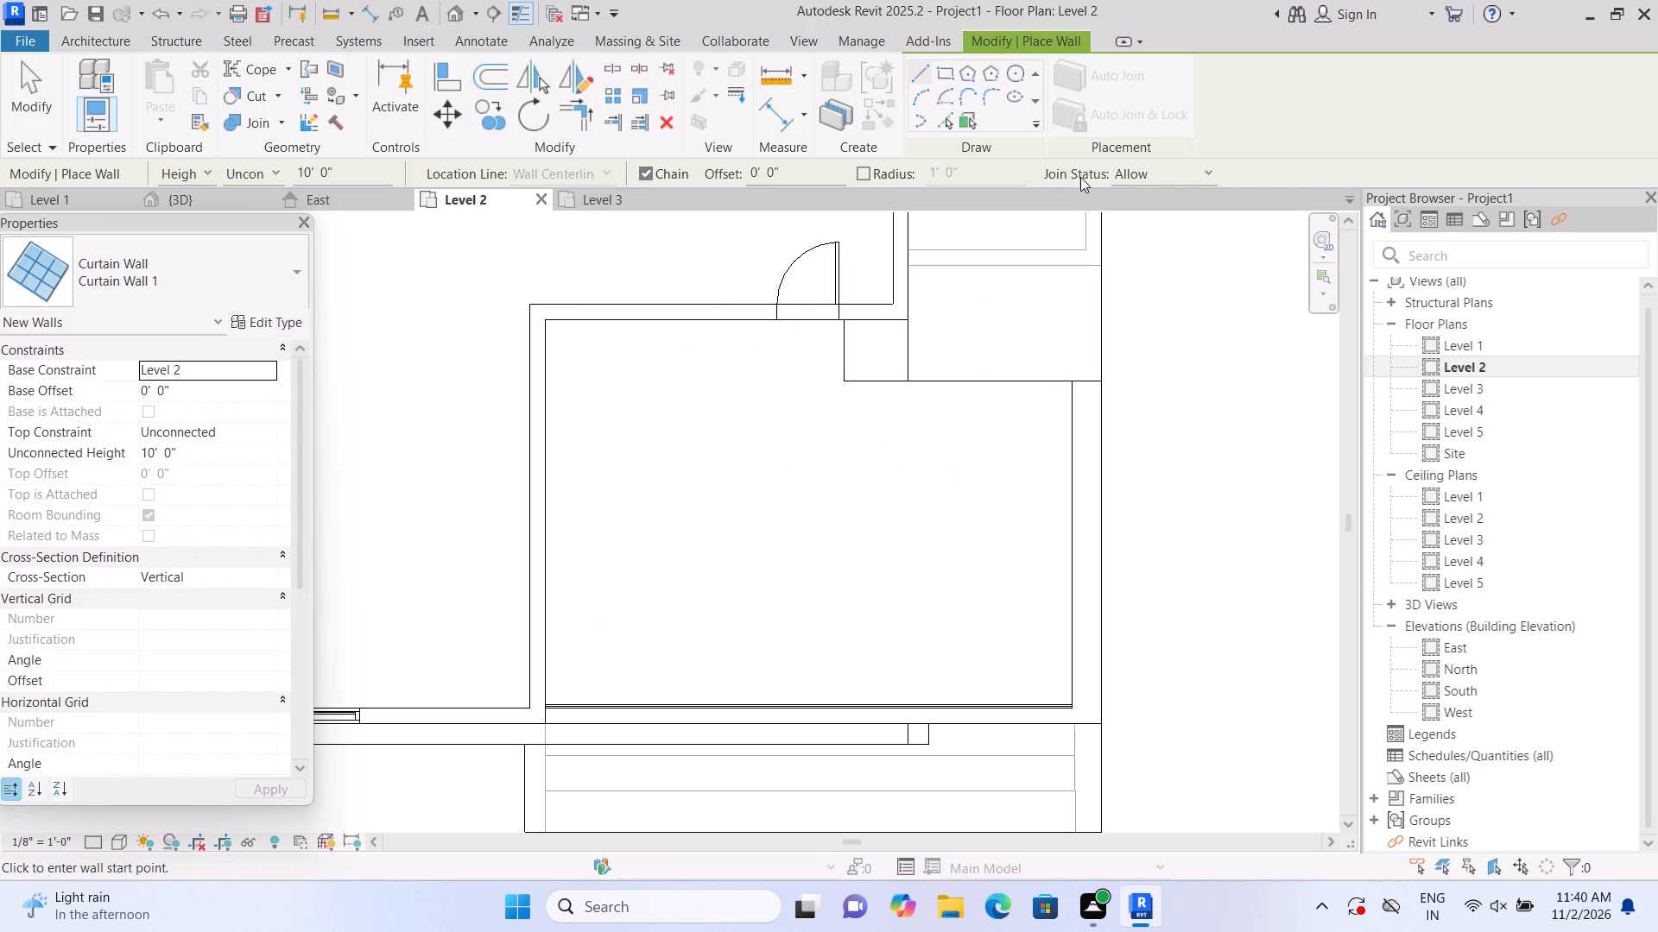
left_click(452, 10)
scroll(561, 677, "up", 3)
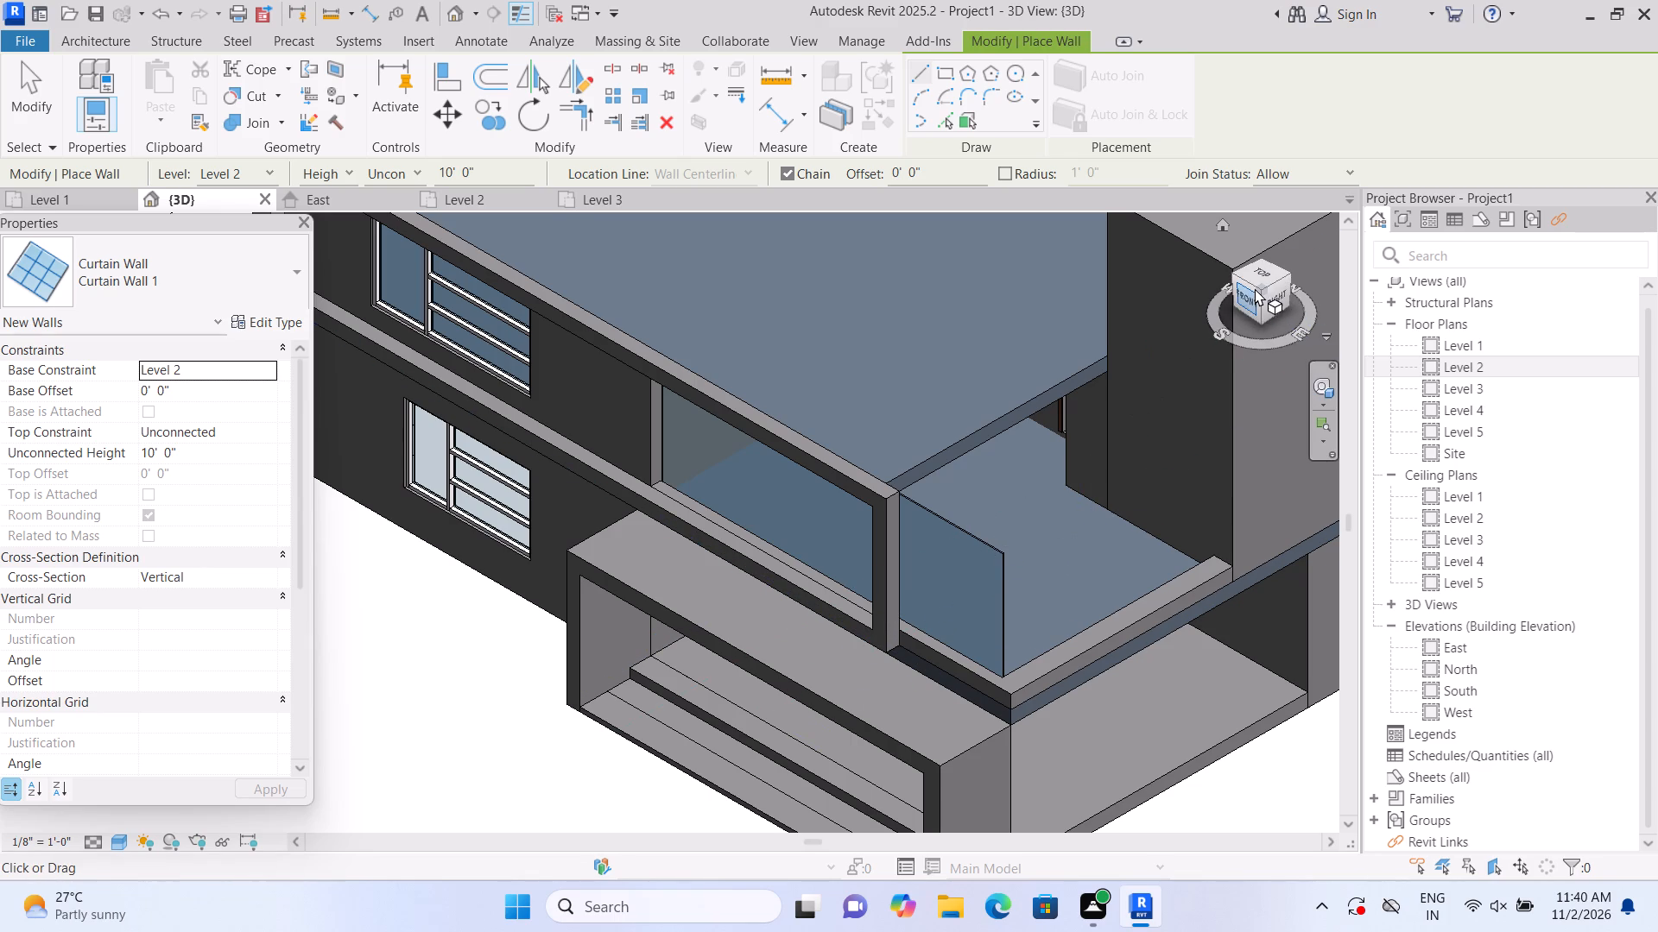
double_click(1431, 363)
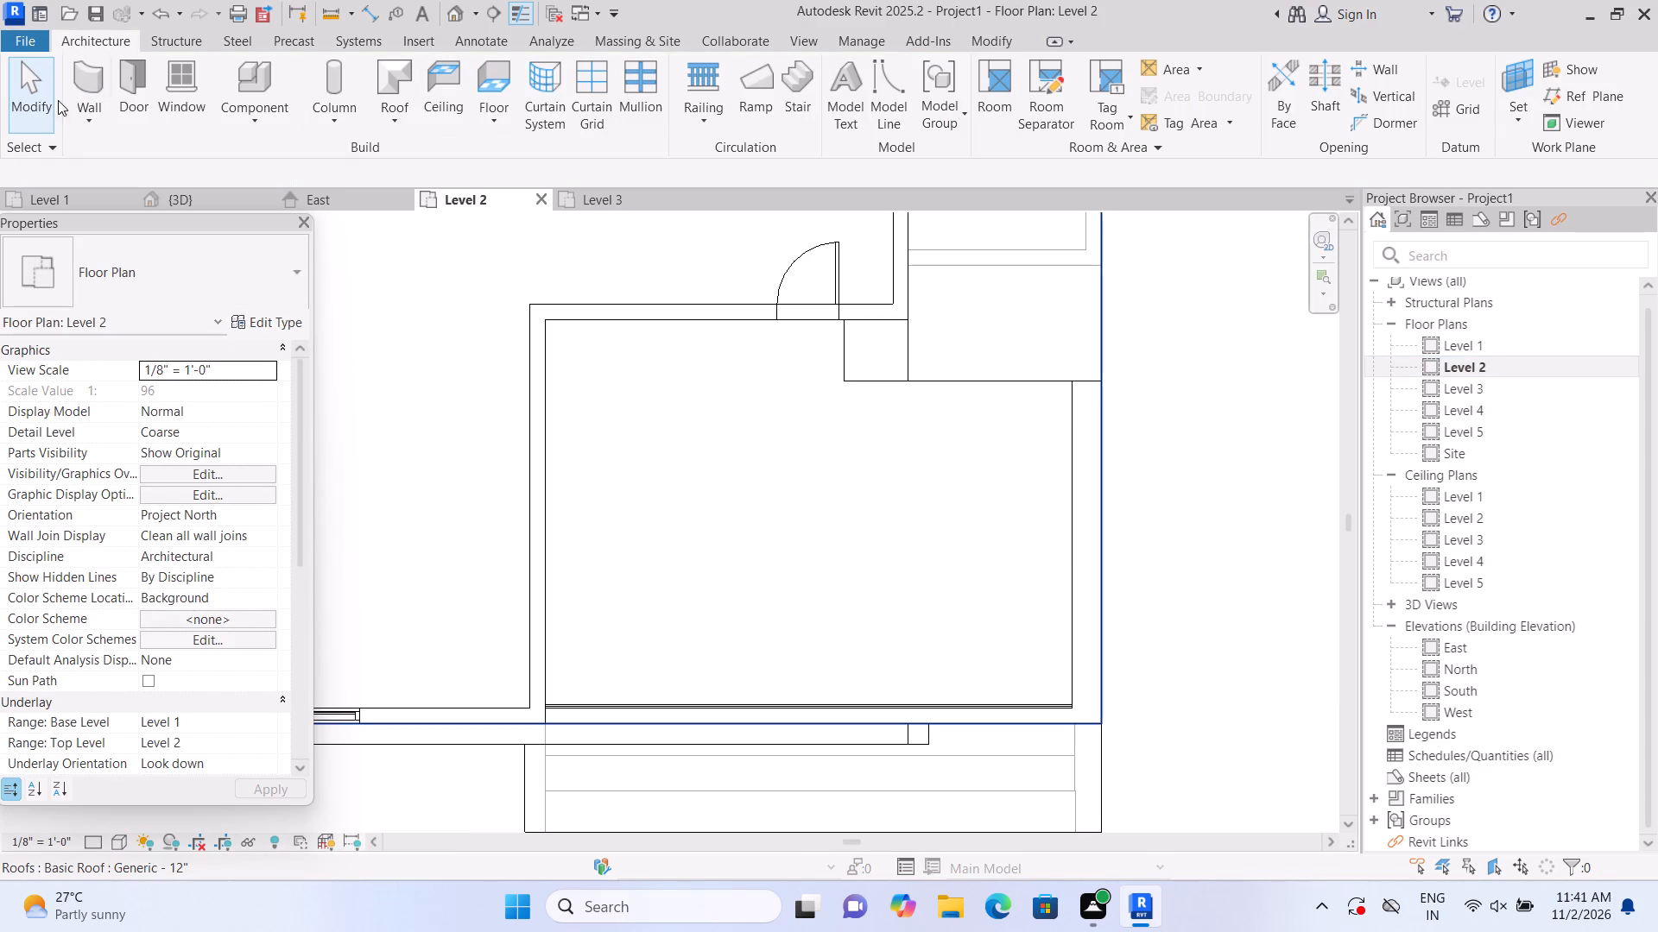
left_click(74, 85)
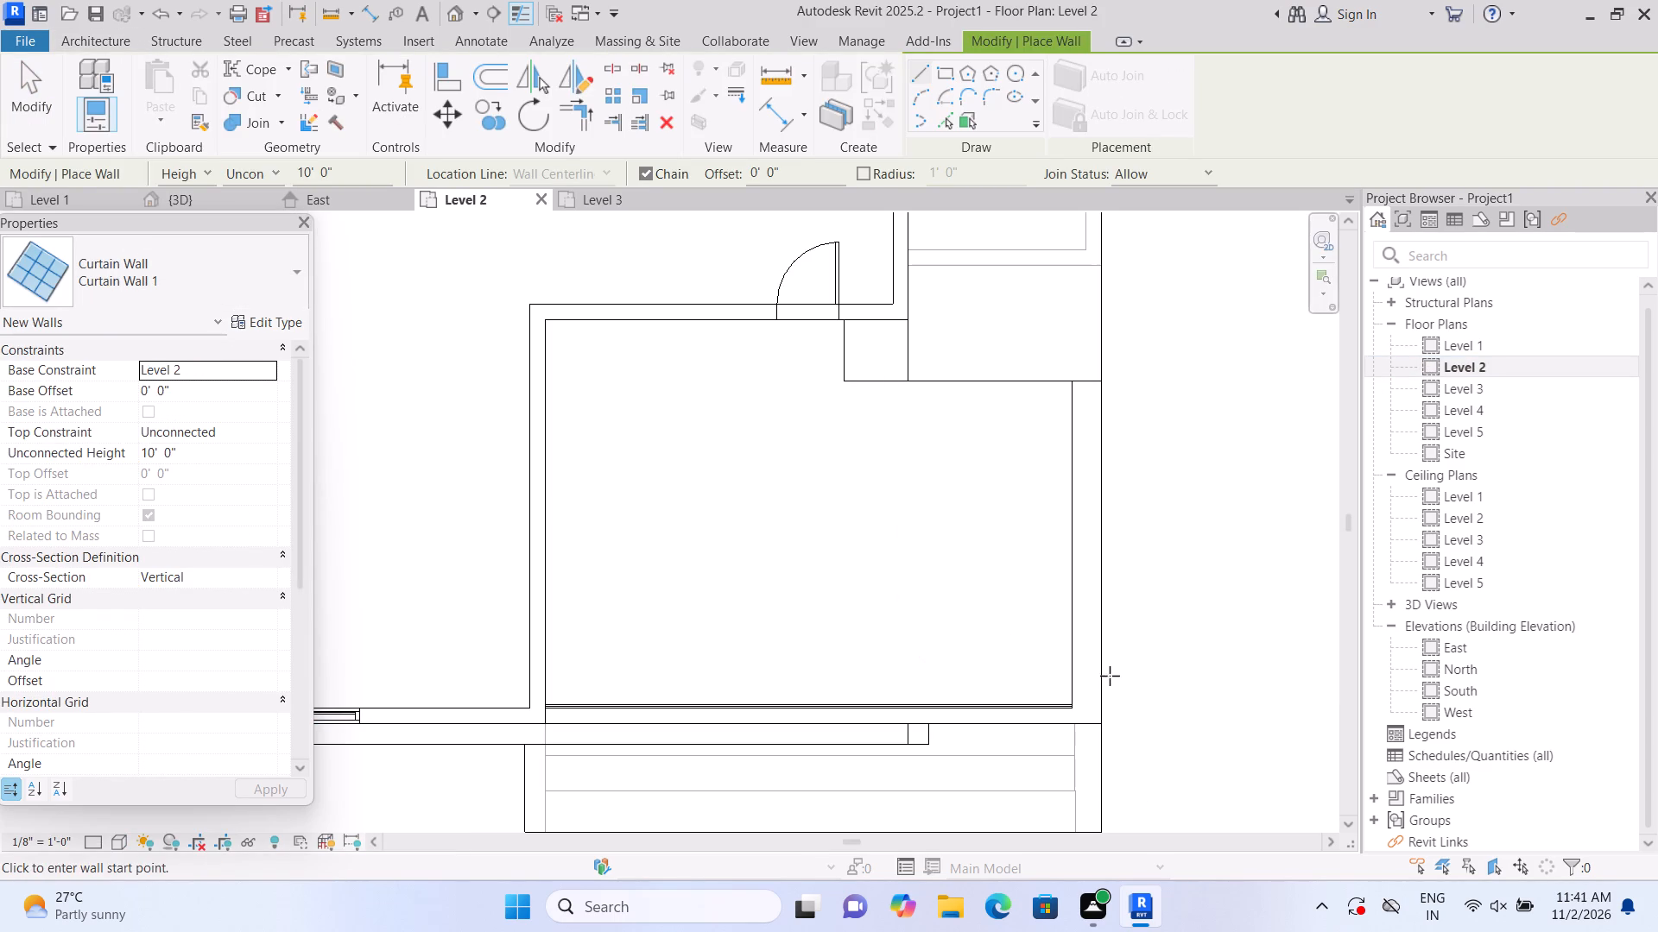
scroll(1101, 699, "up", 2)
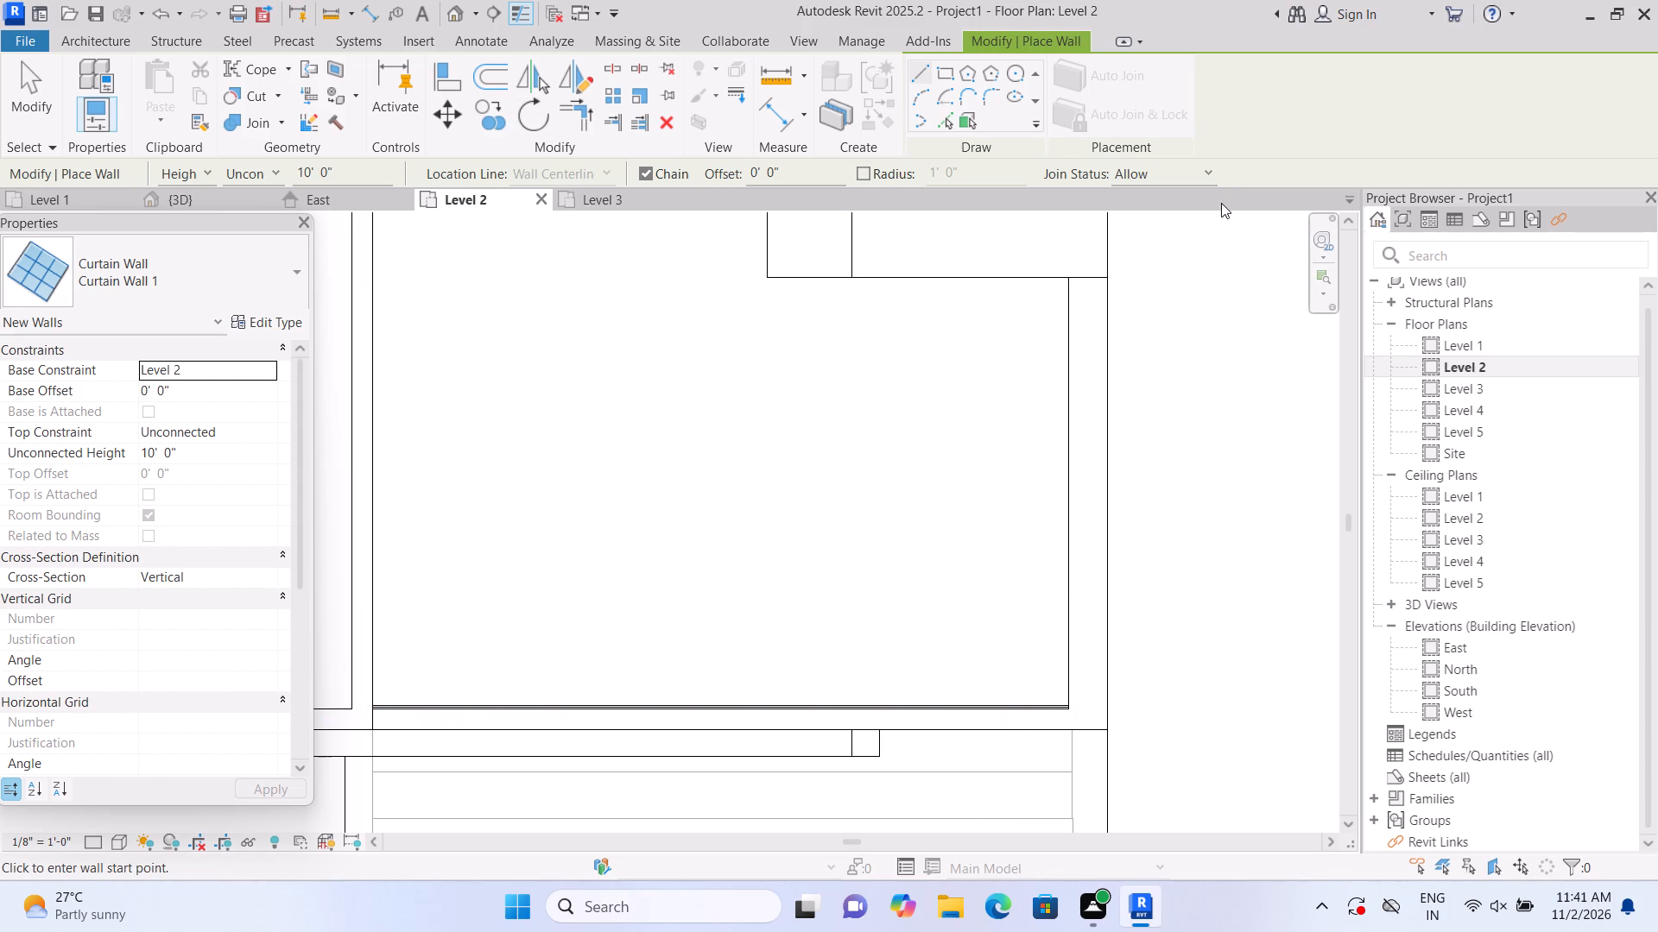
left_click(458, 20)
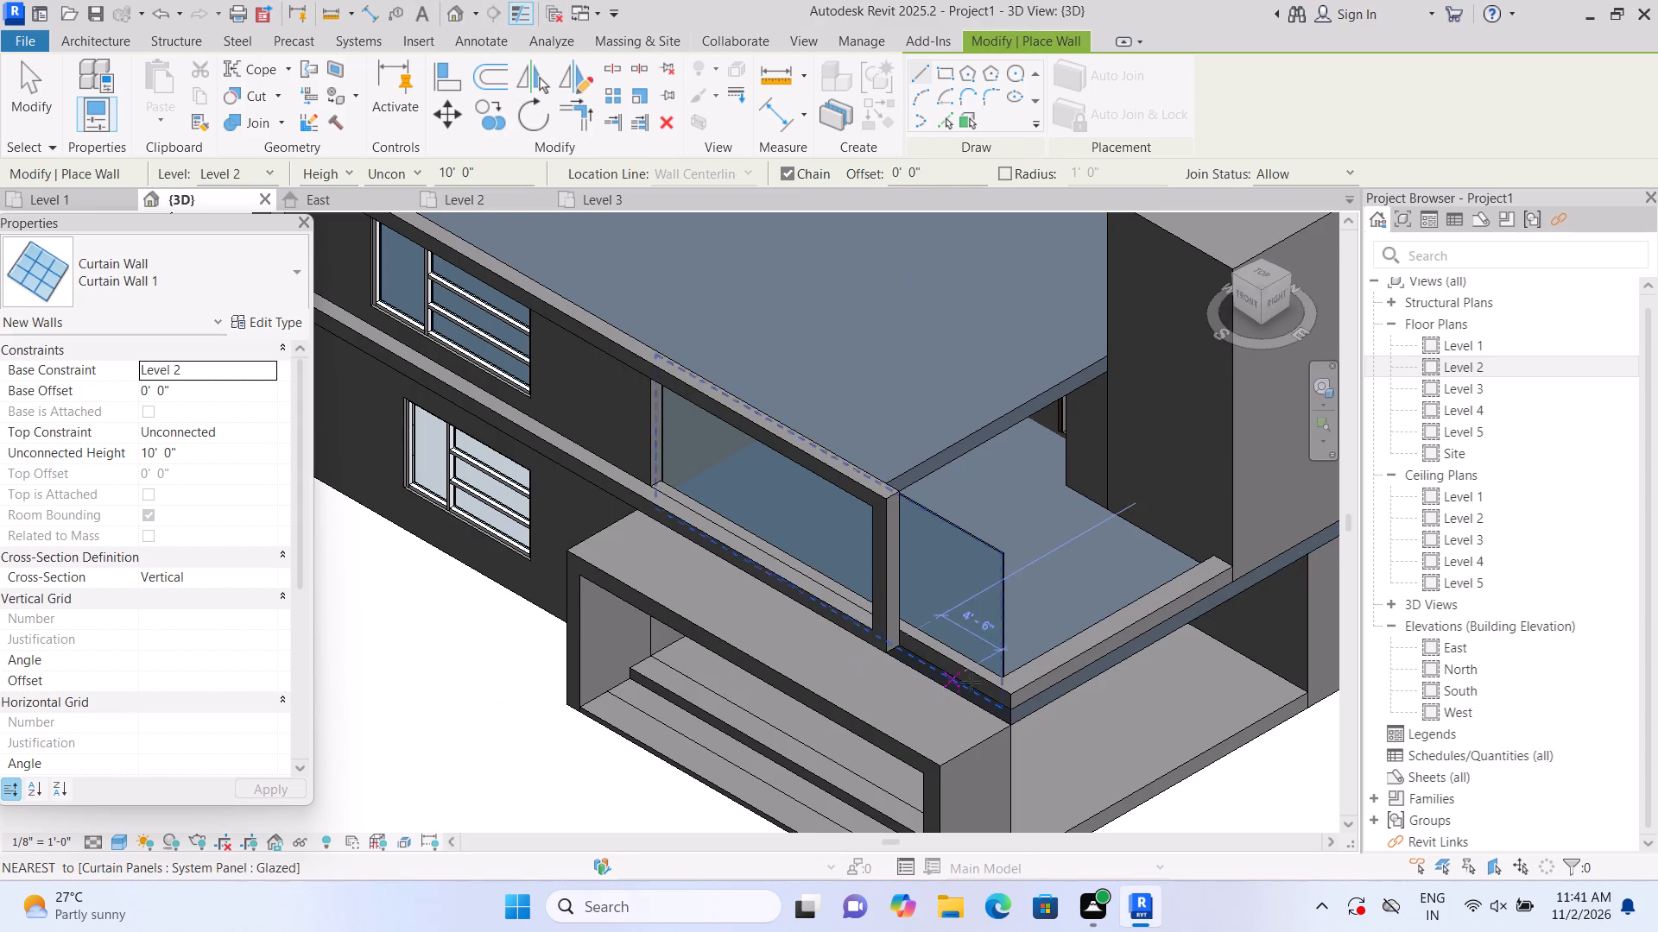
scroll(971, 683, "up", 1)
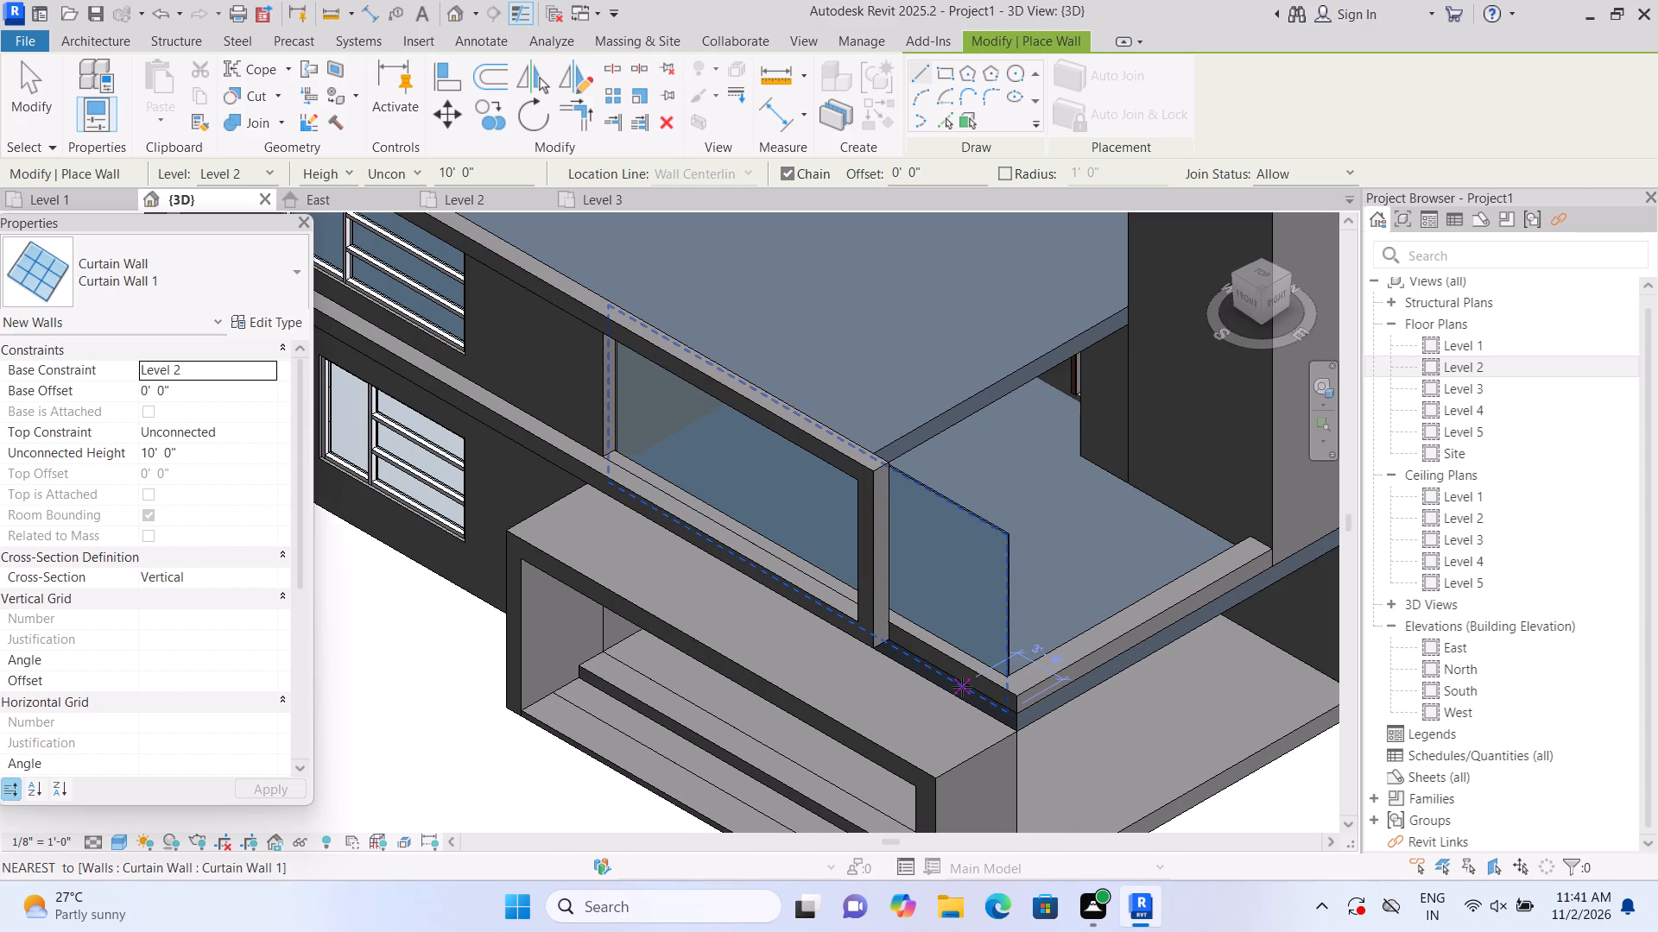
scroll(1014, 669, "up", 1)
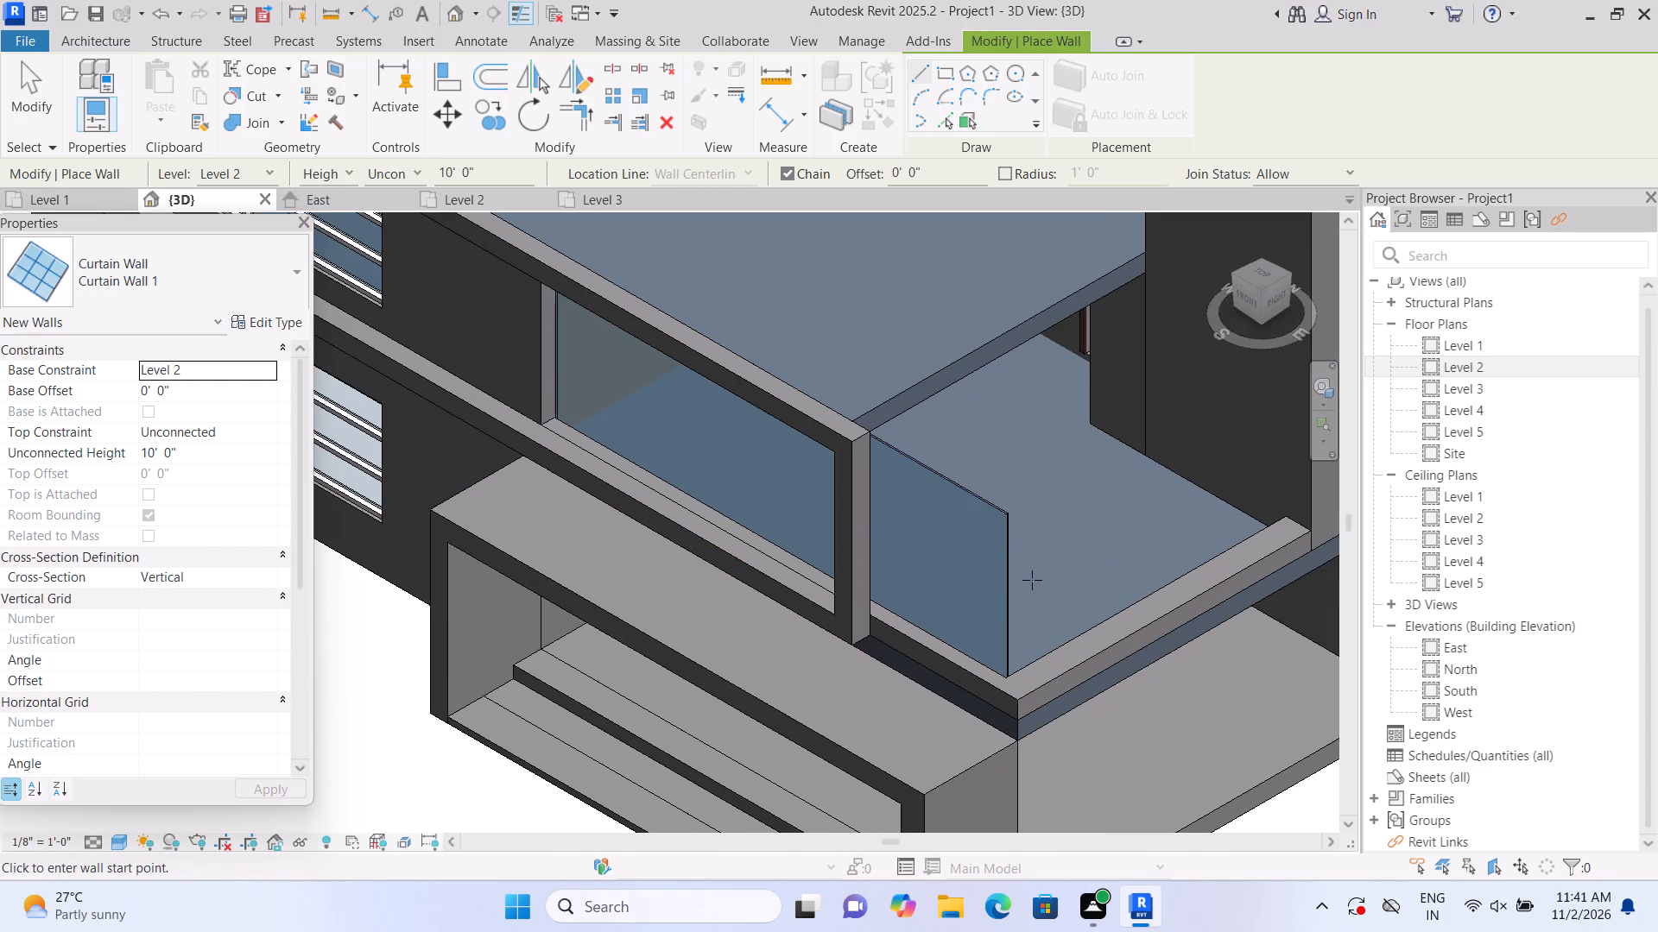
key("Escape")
Shorten the terrace curtain wall from its outer end back to the vertical frame post, about 18' 1 1/2" long.
left_click(998, 528)
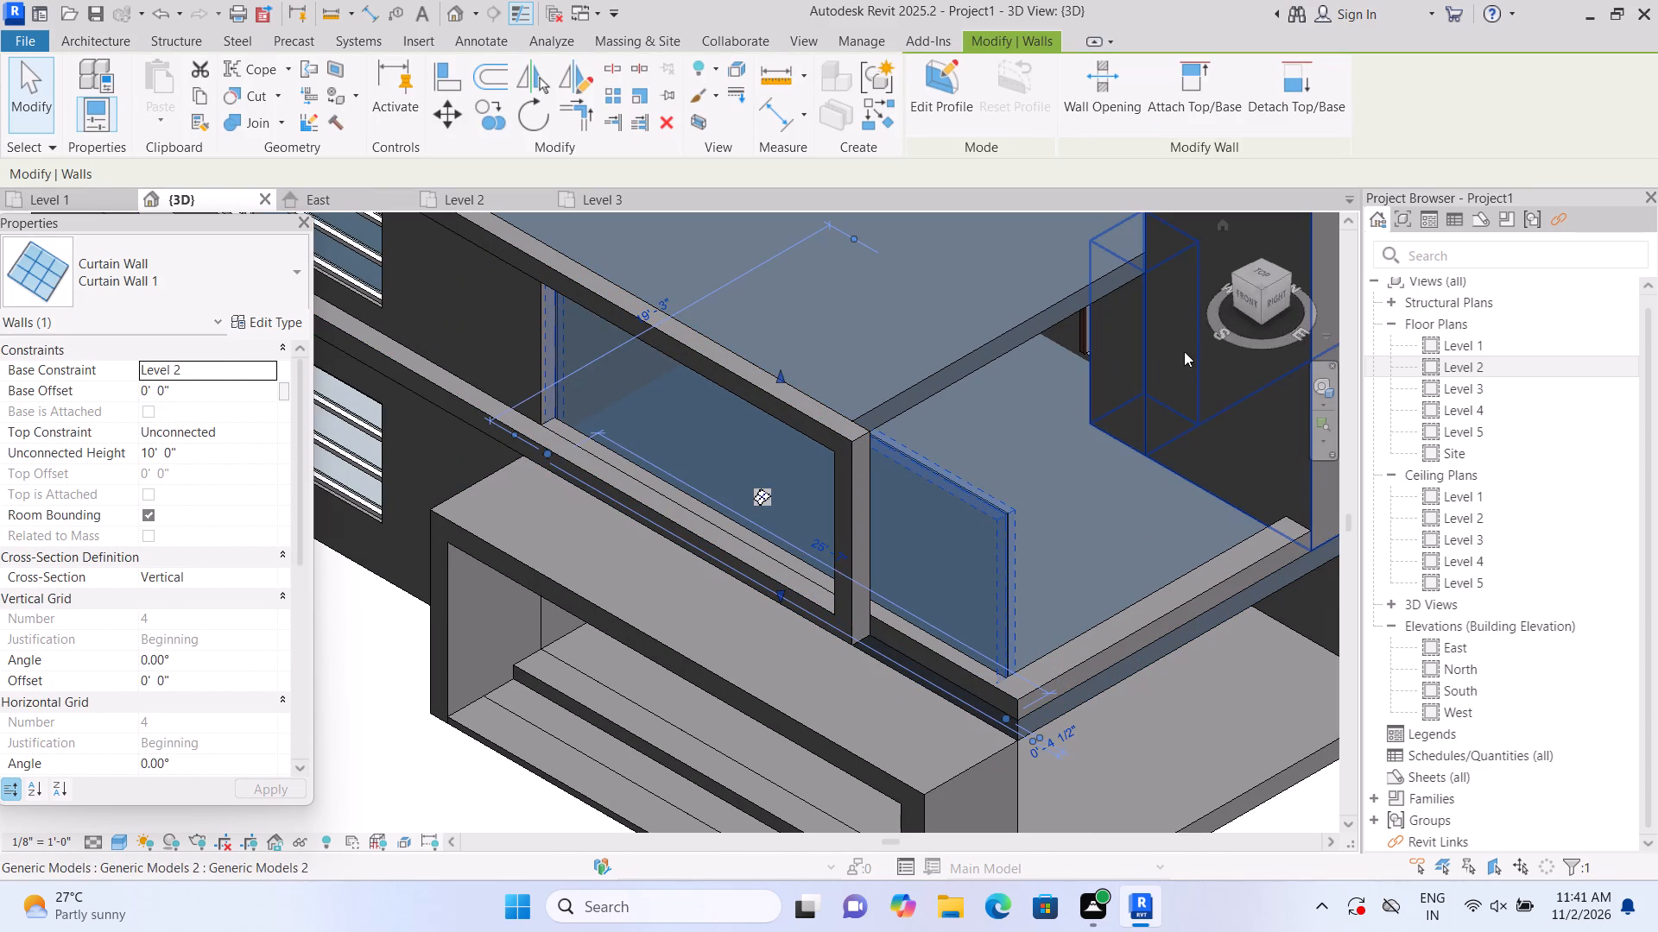
left_click(1238, 297)
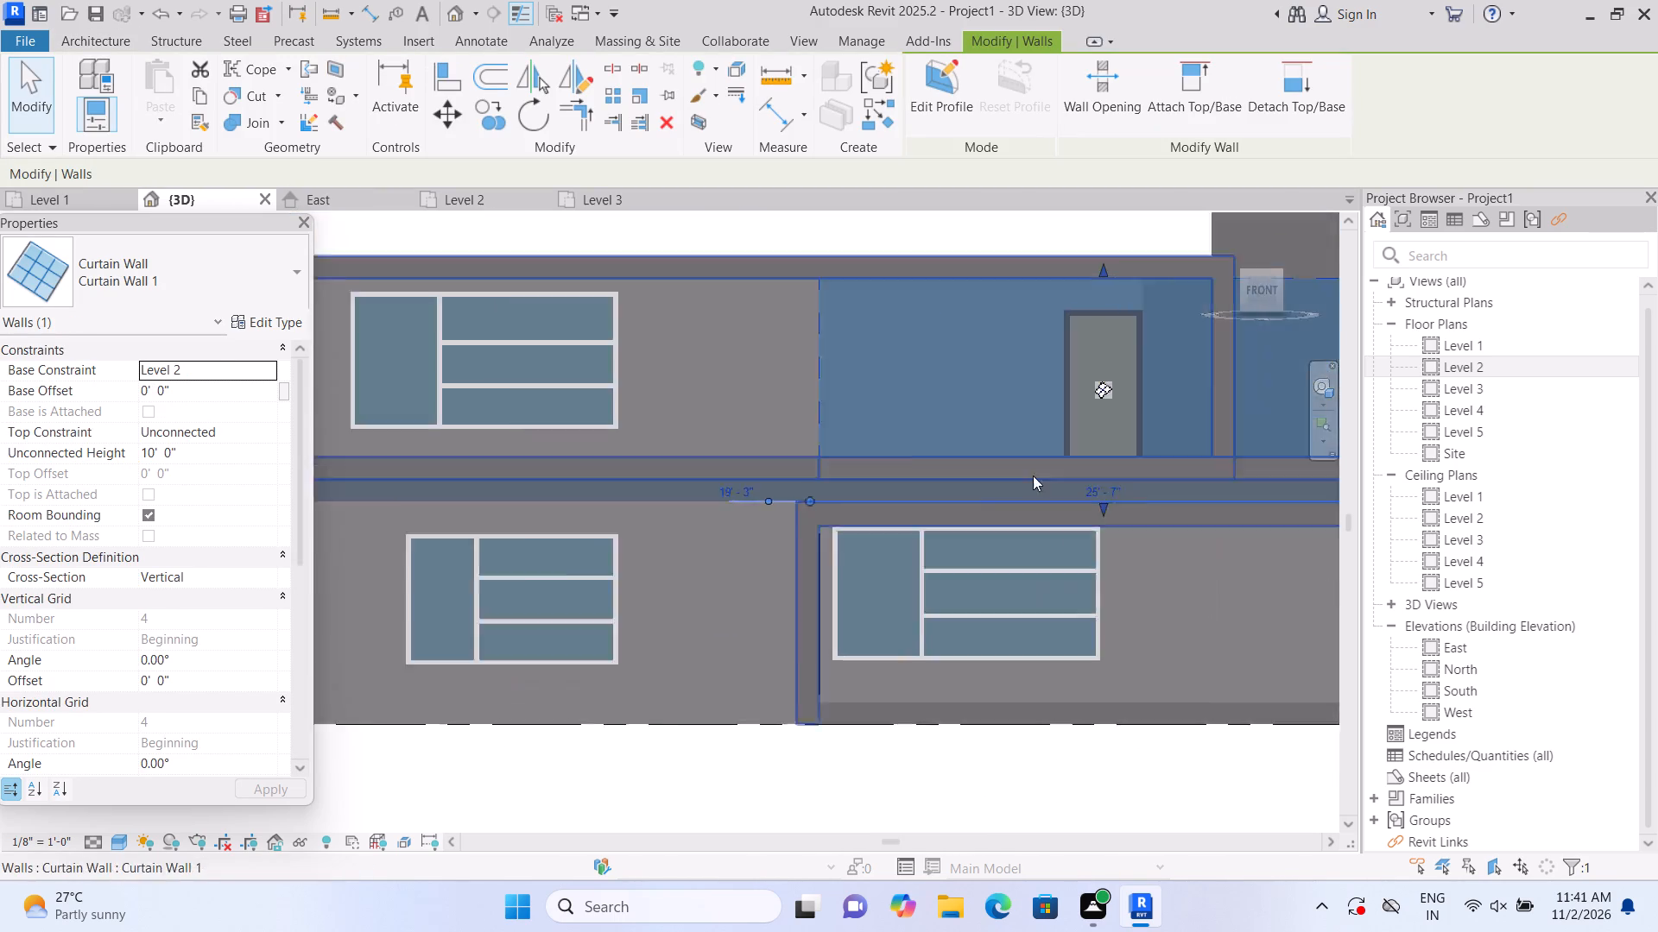
left_click(1102, 558)
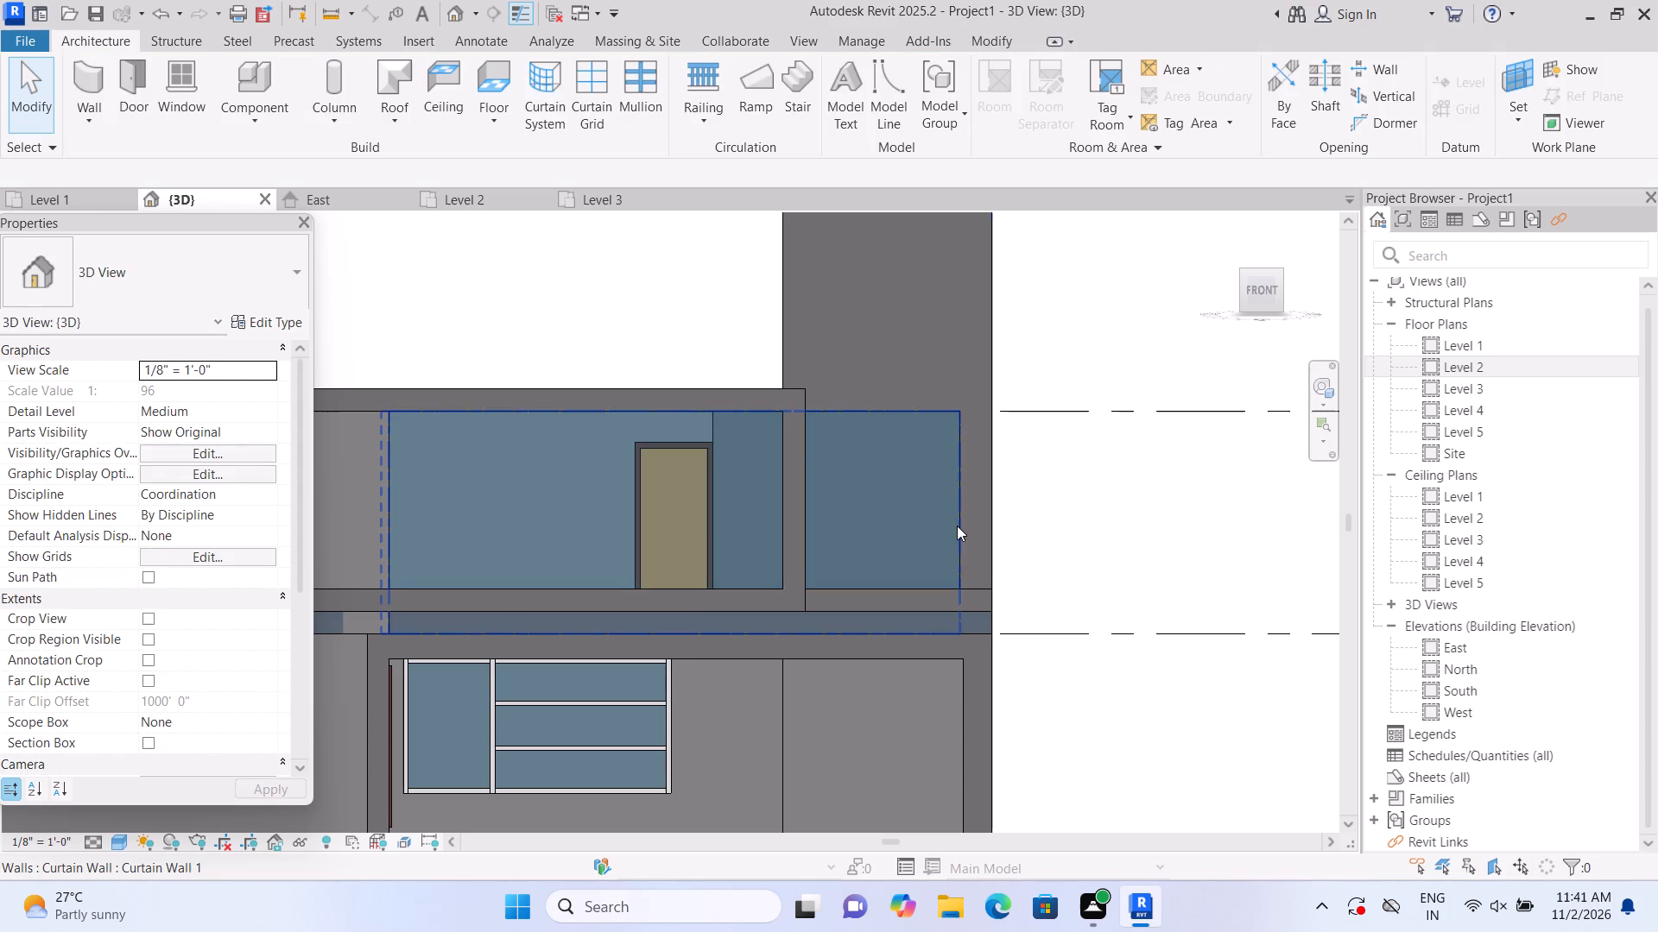
left_click(957, 526)
left_click_drag(967, 517, 807, 517)
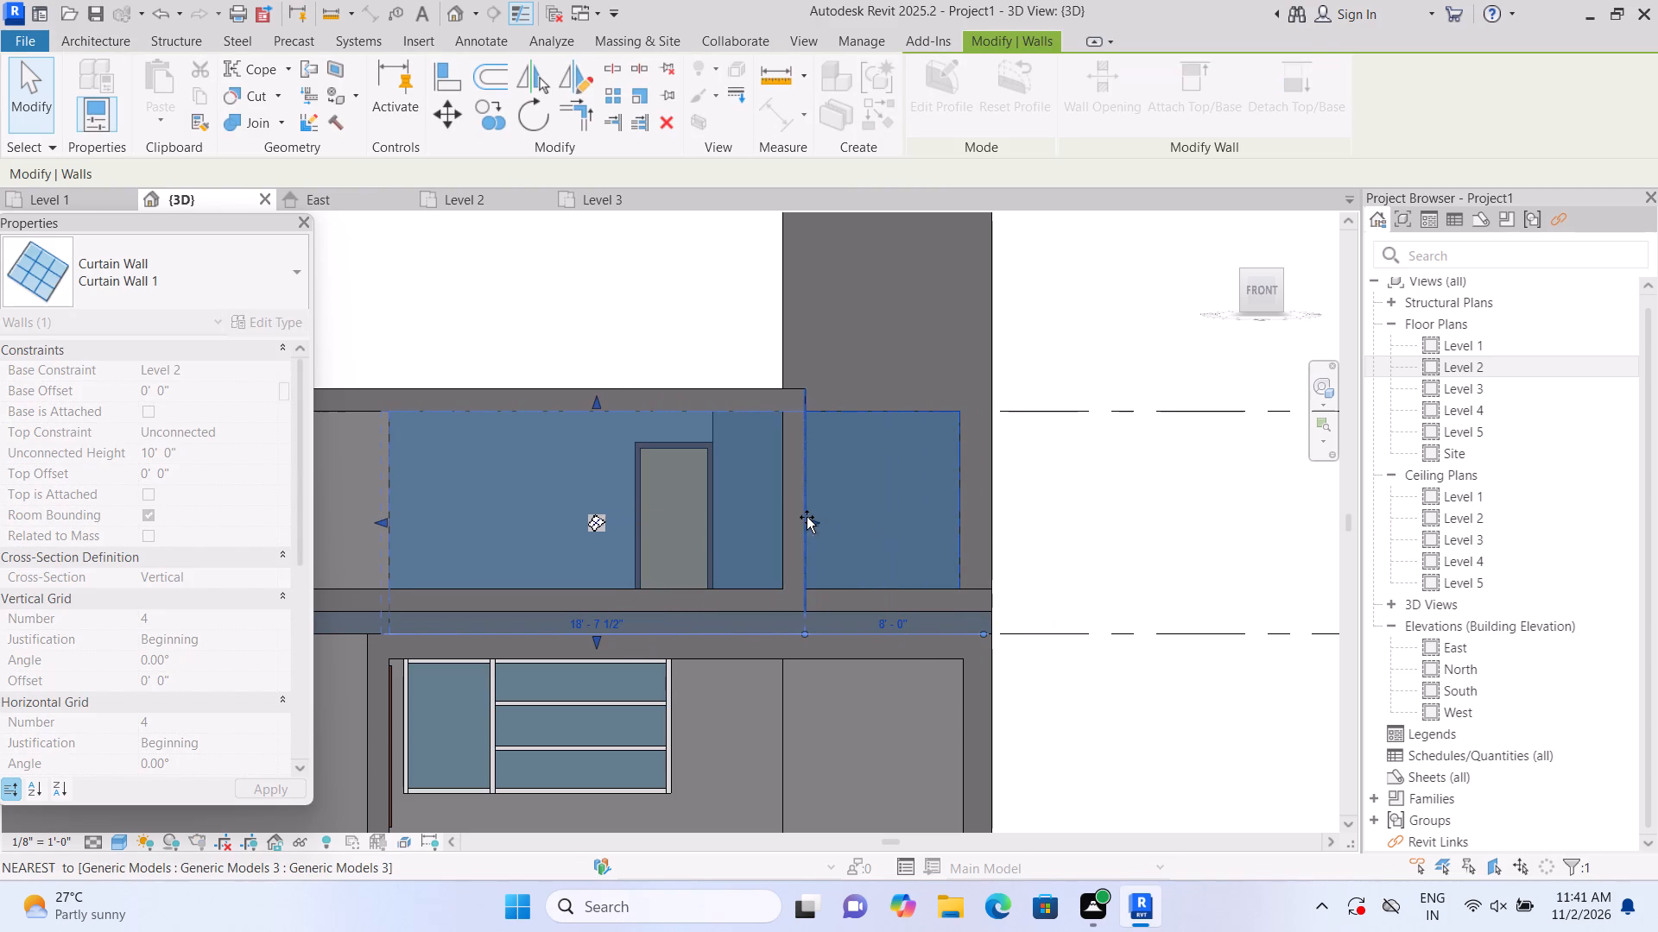
left_click_drag(807, 517, 793, 517)
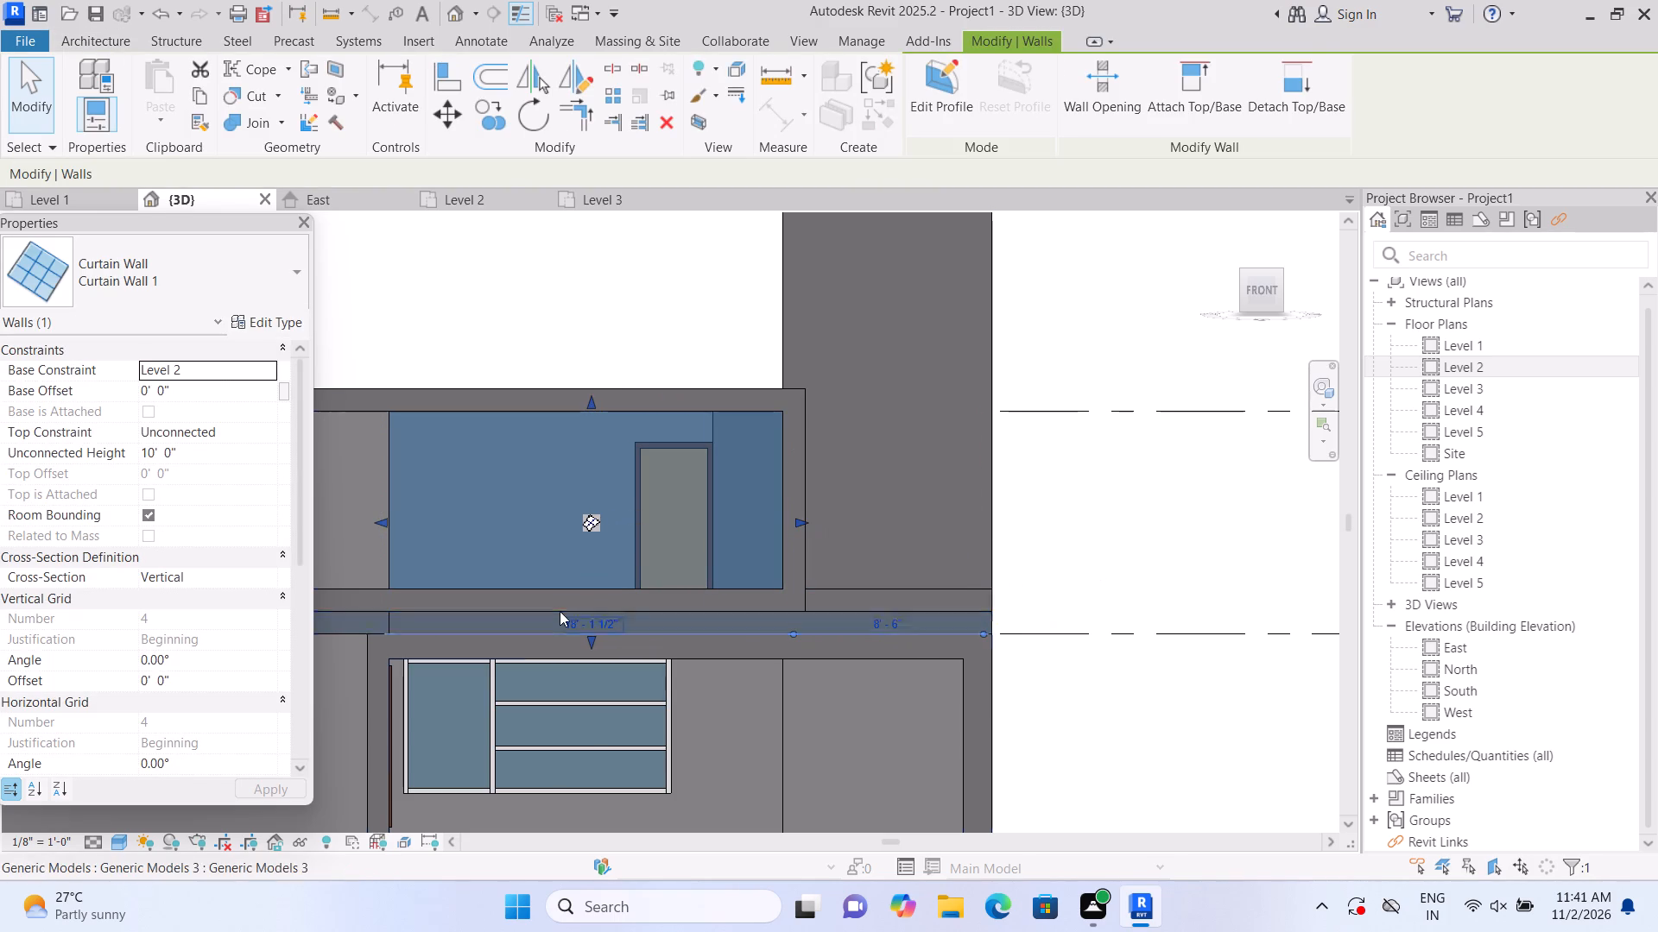
Raise the curtain wall's base to the parapet top, 2' 0" above Level 2, and lower its top to about half the door height.
left_click_drag(590, 641, 590, 627)
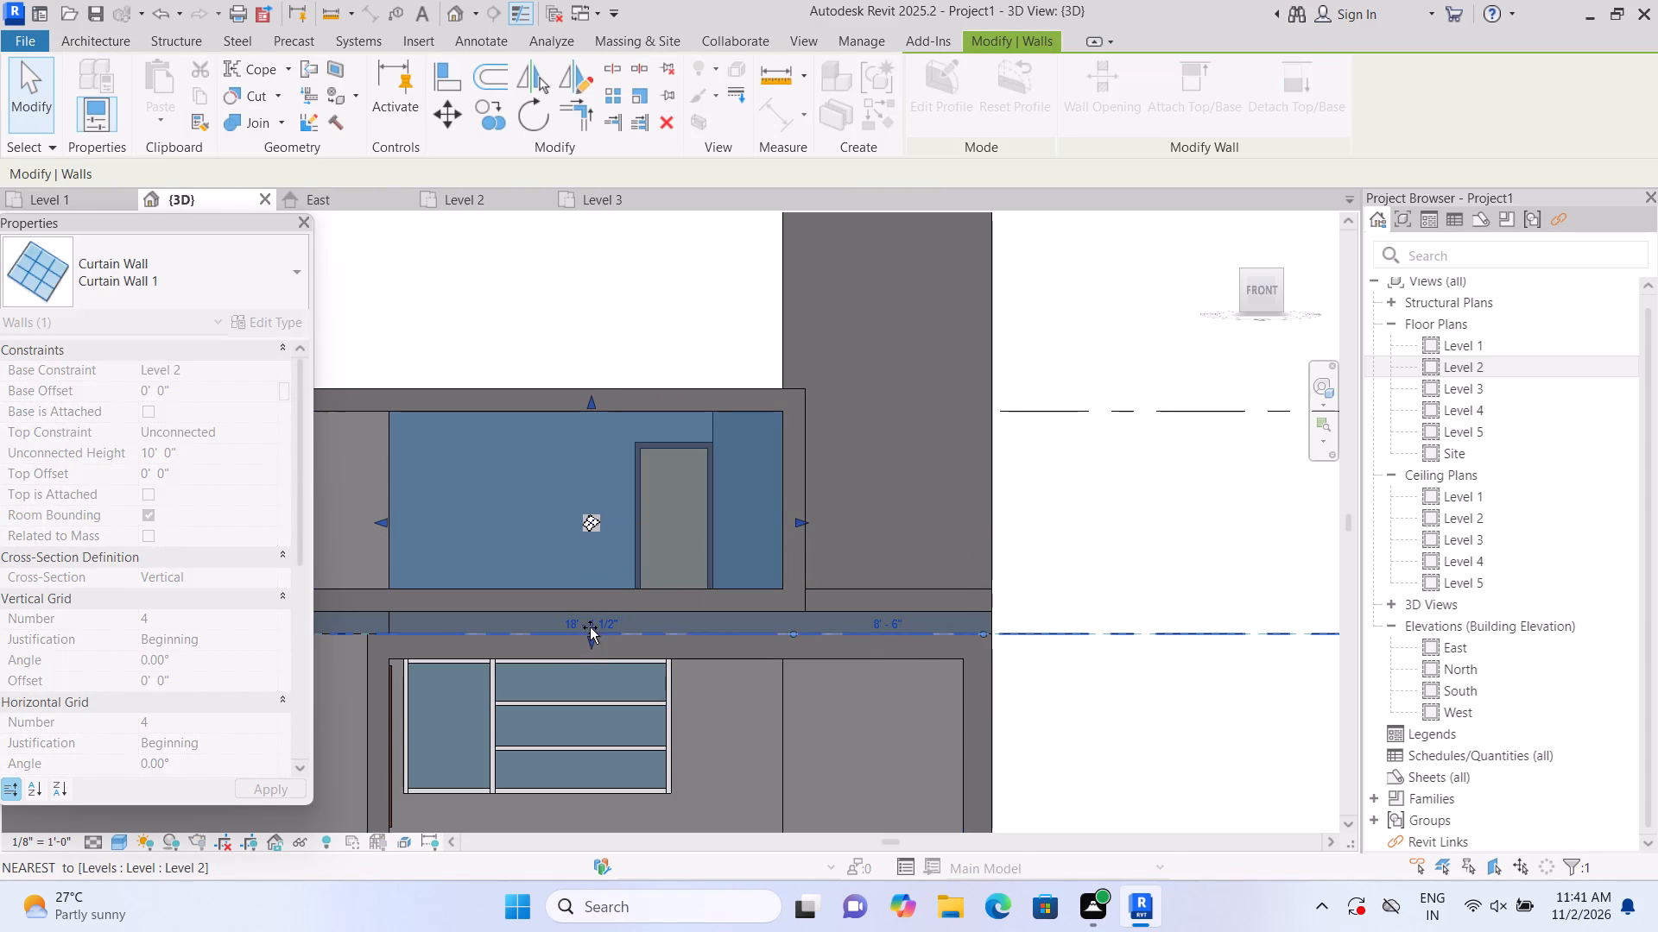
left_click_drag(590, 627, 598, 593)
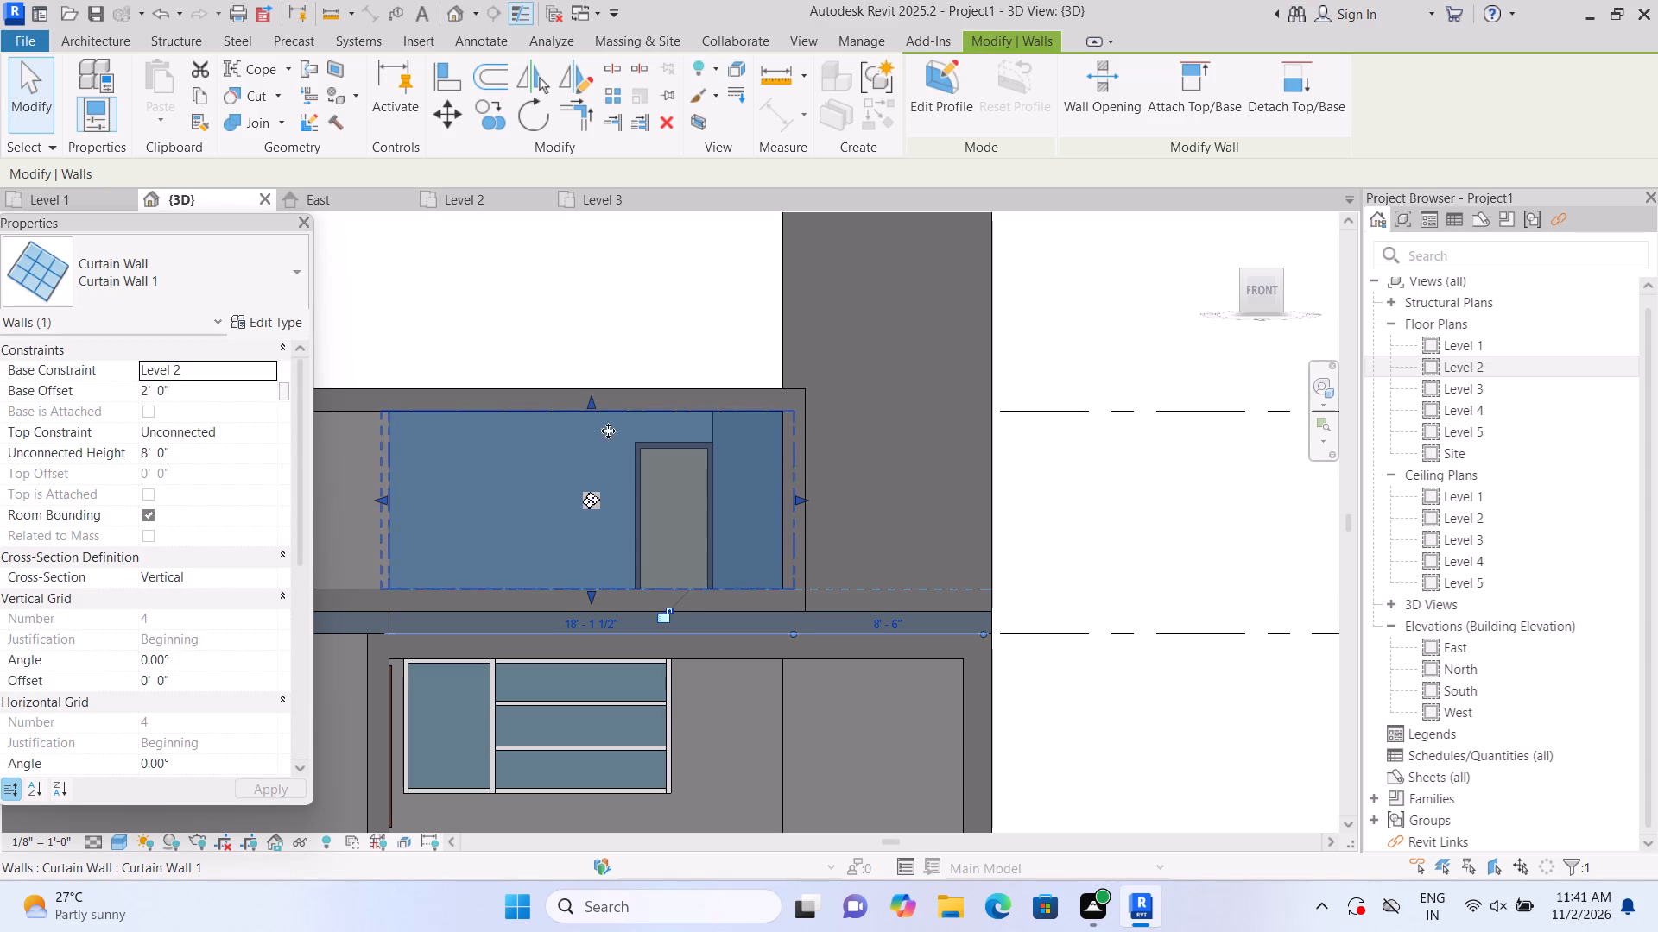
left_click_drag(592, 397, 604, 524)
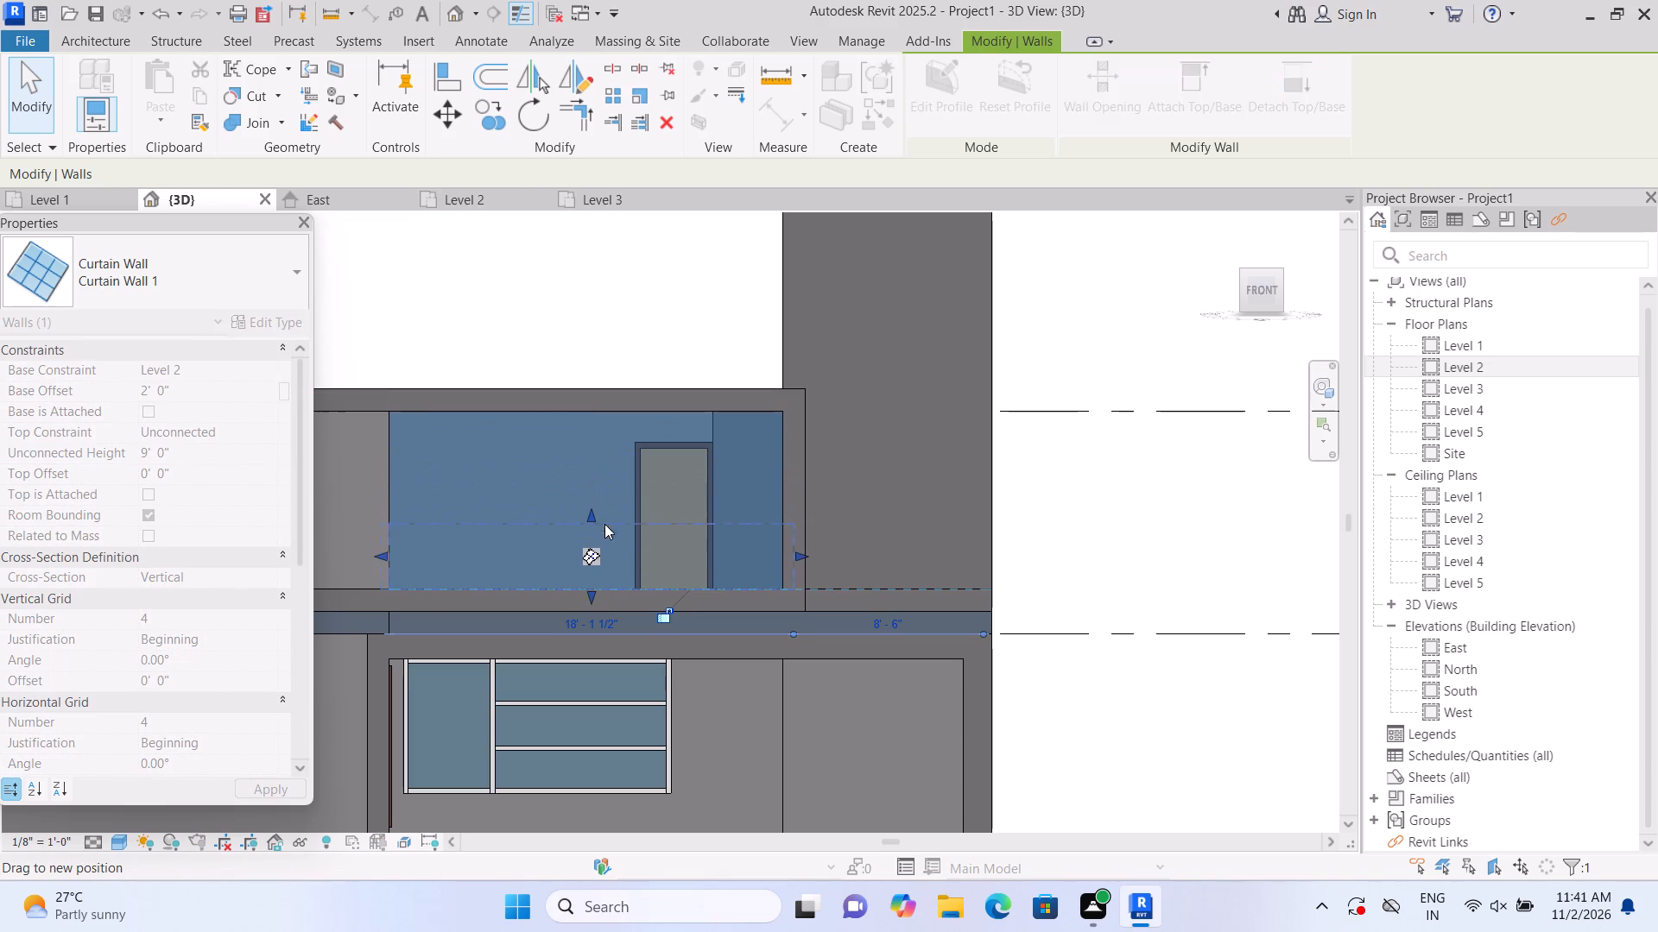
left_click(1074, 556)
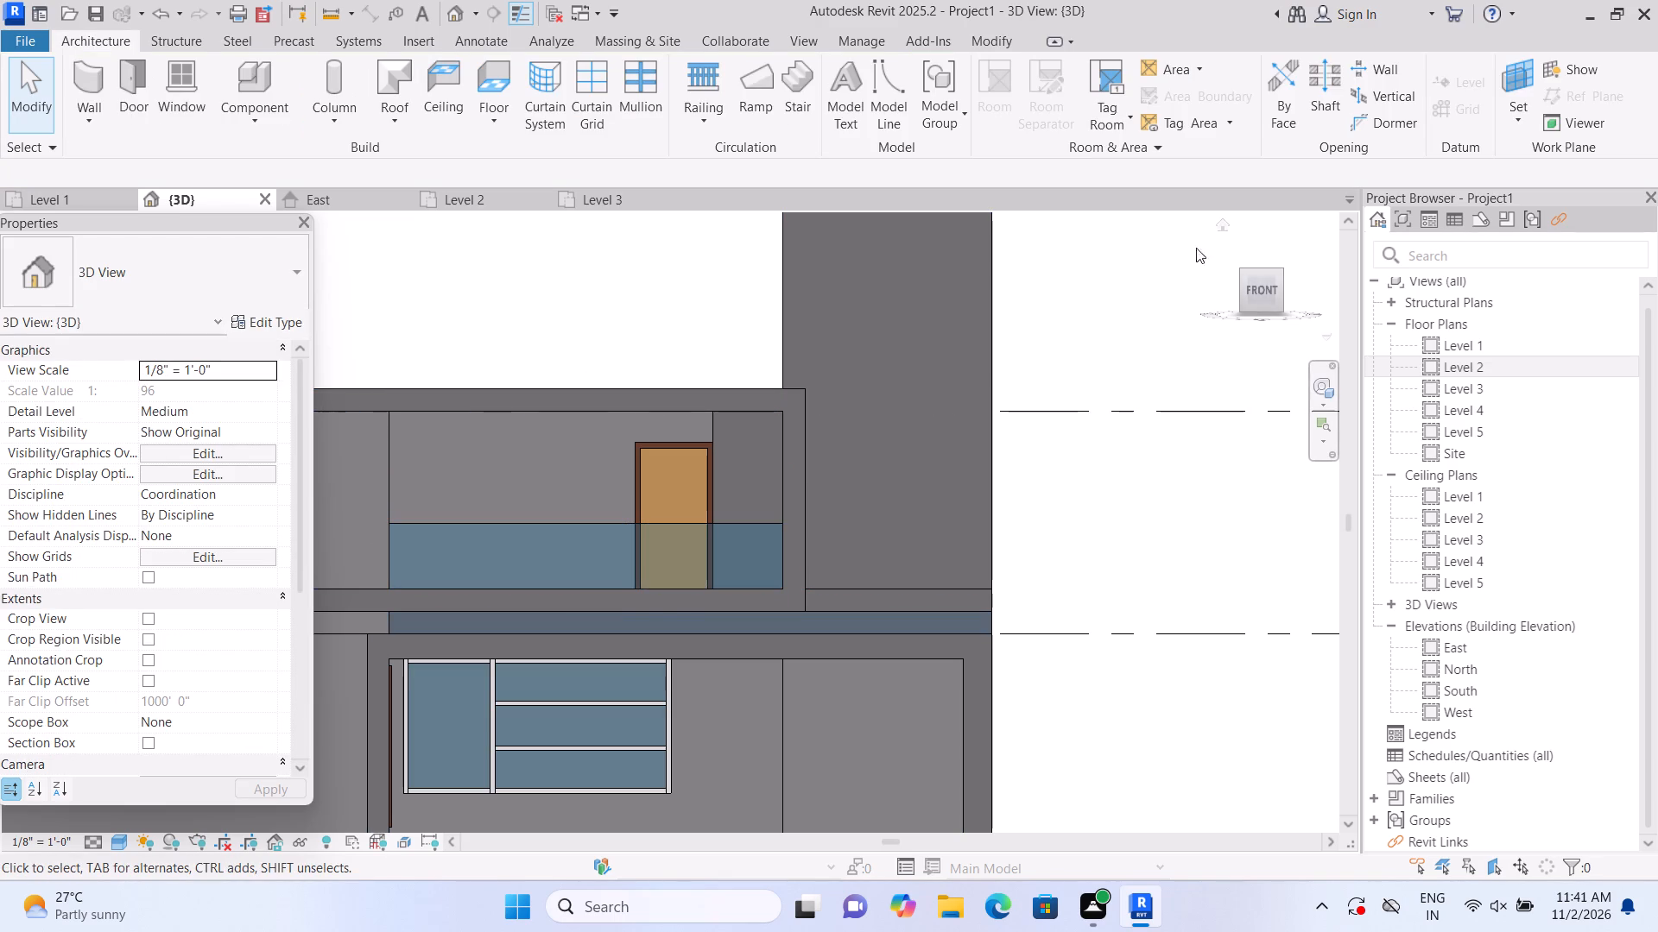
left_click(1224, 224)
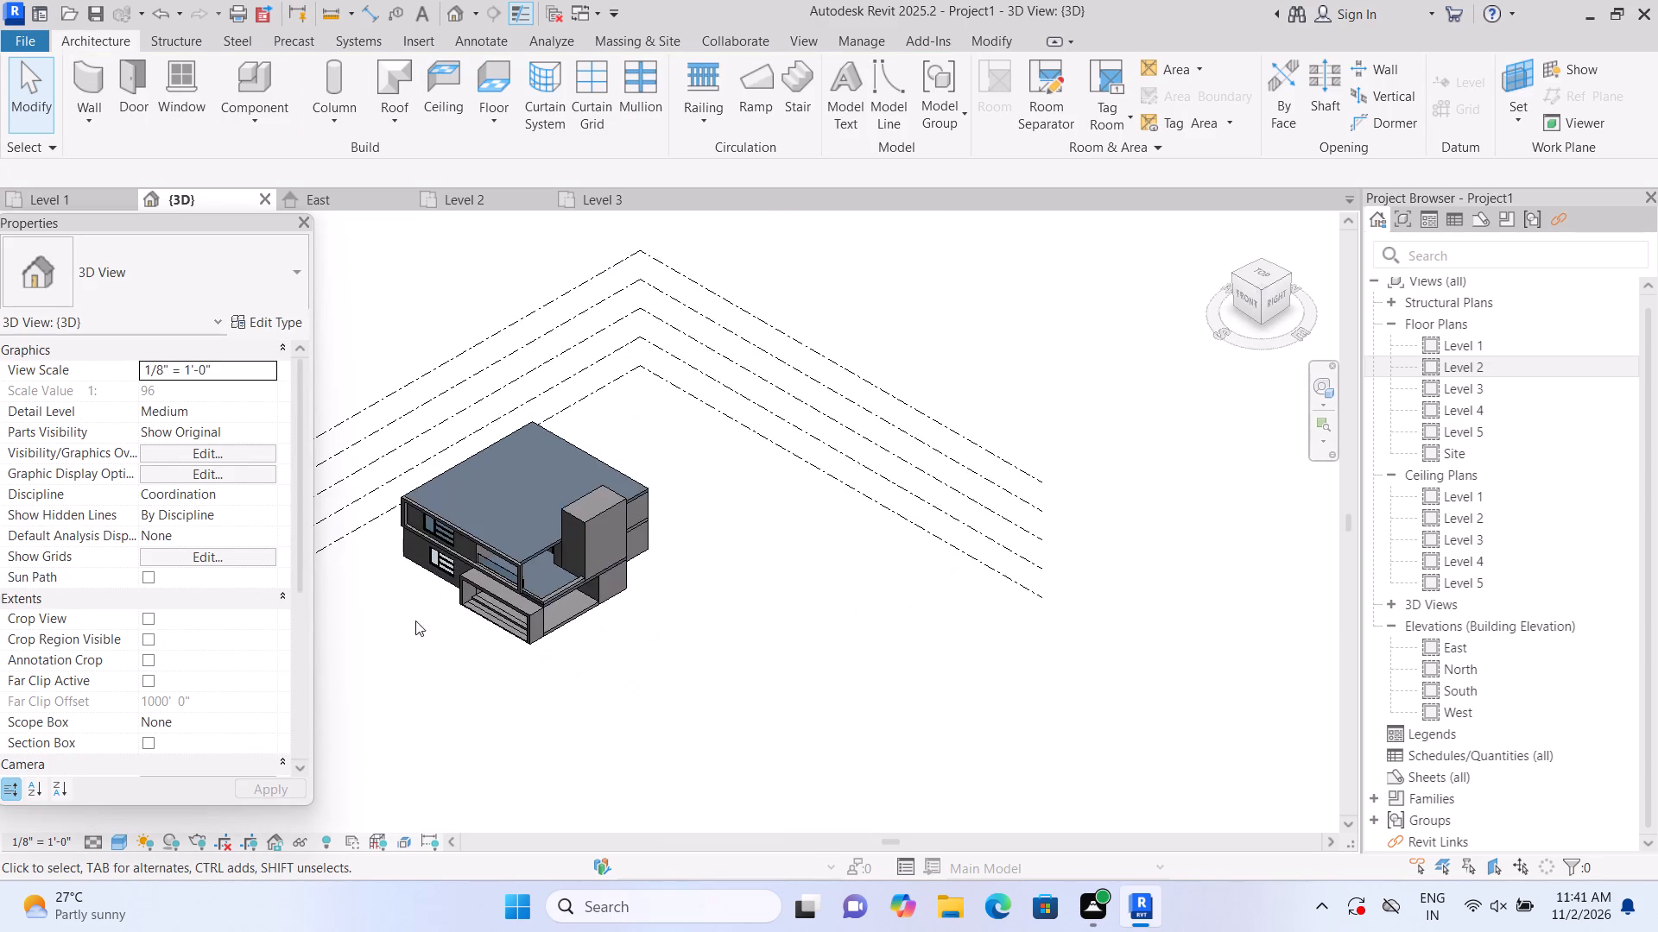
scroll(420, 614, "up", 10)
scroll(489, 601, "up", 2)
scroll(867, 613, "up", 1)
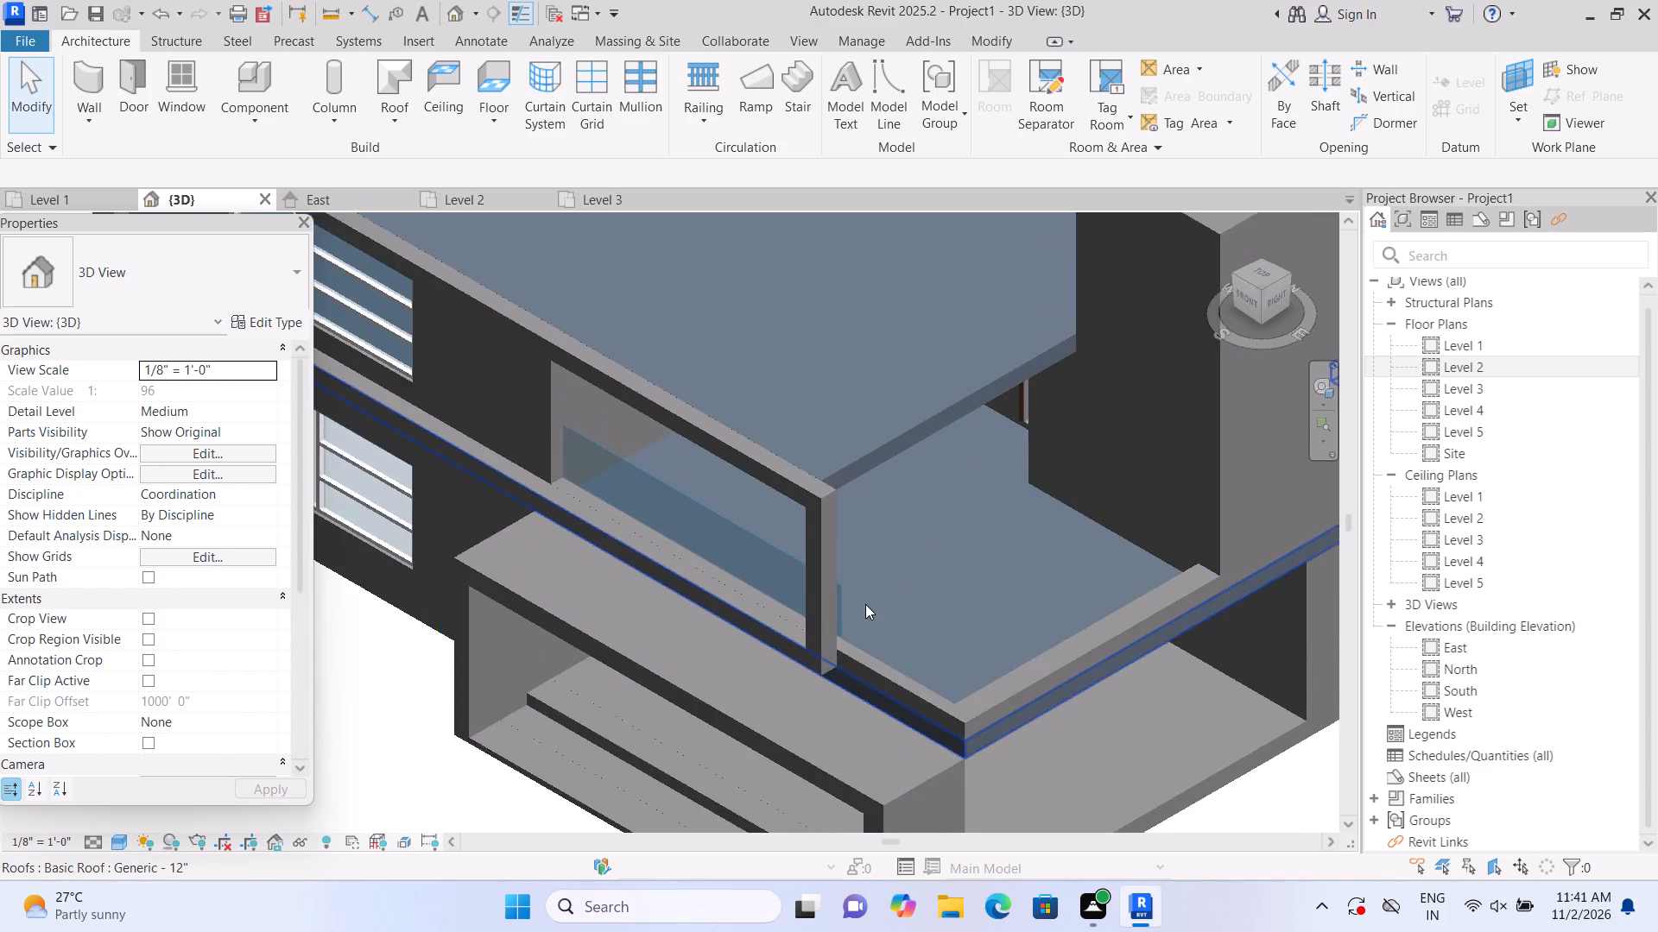
scroll(865, 604, "up", 2)
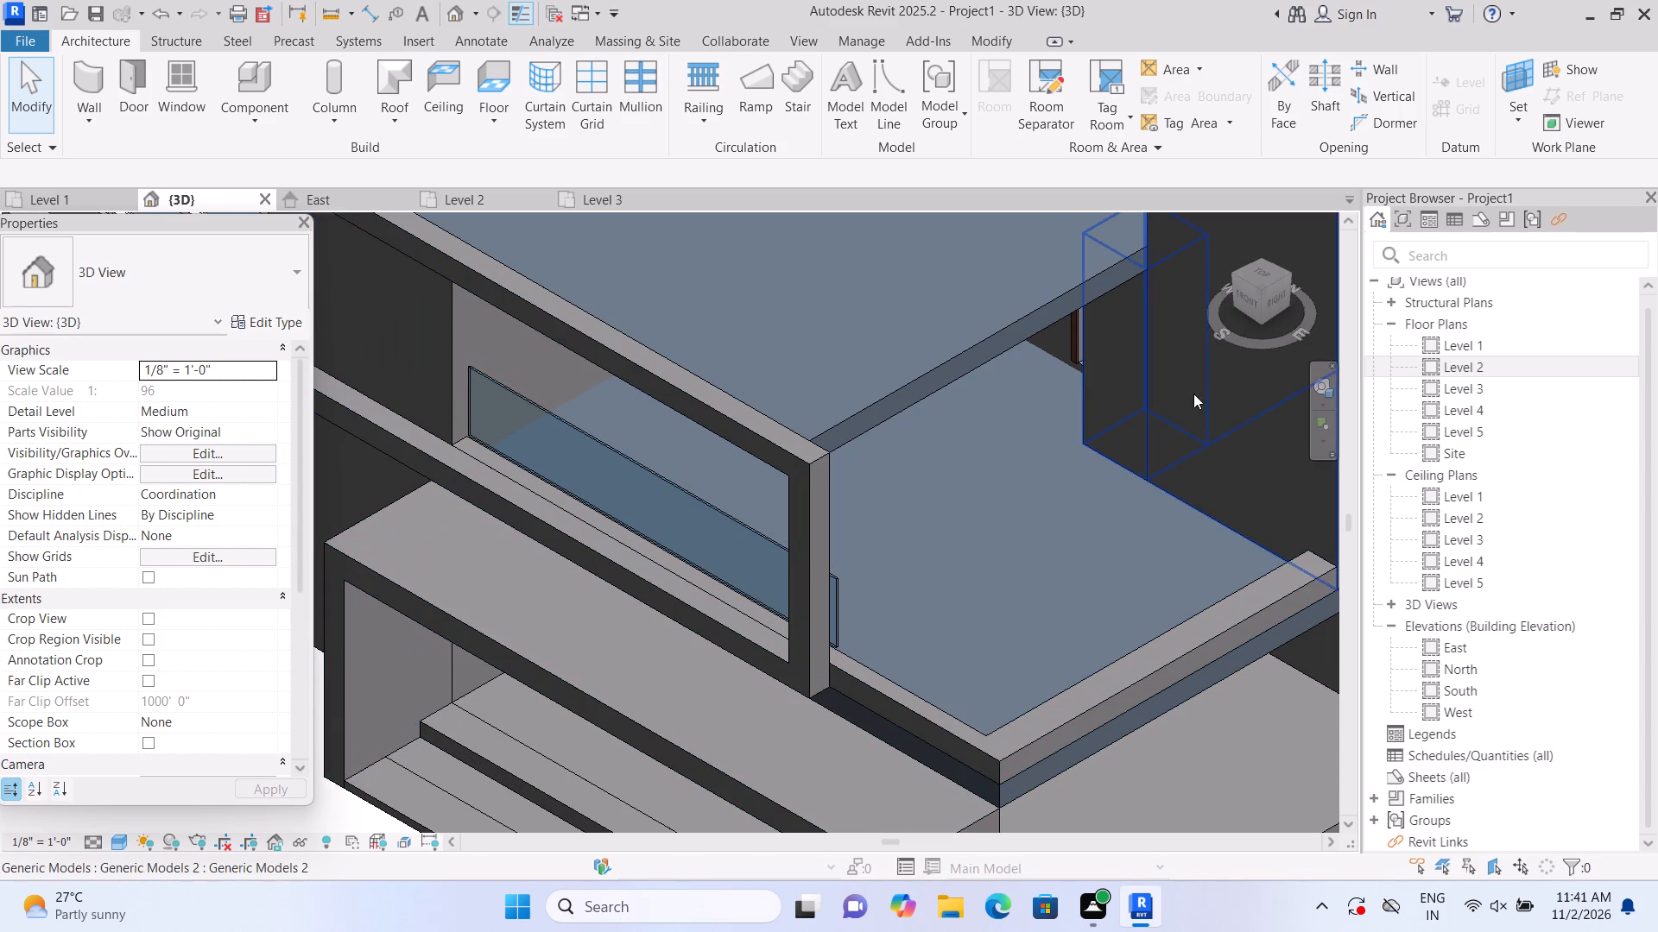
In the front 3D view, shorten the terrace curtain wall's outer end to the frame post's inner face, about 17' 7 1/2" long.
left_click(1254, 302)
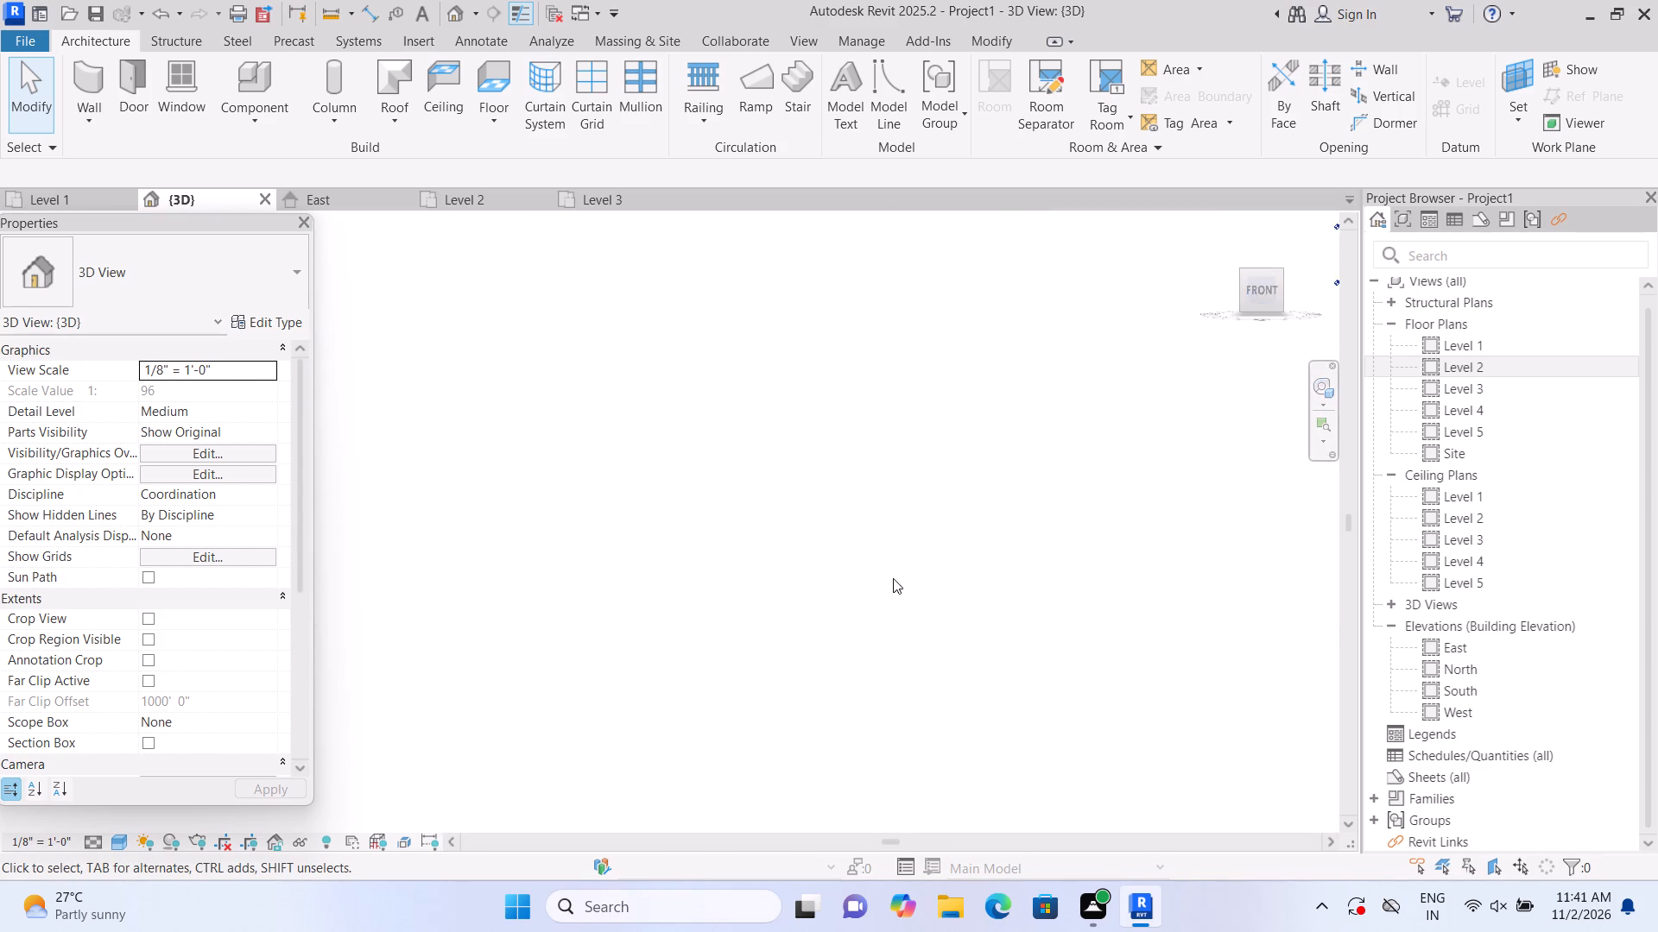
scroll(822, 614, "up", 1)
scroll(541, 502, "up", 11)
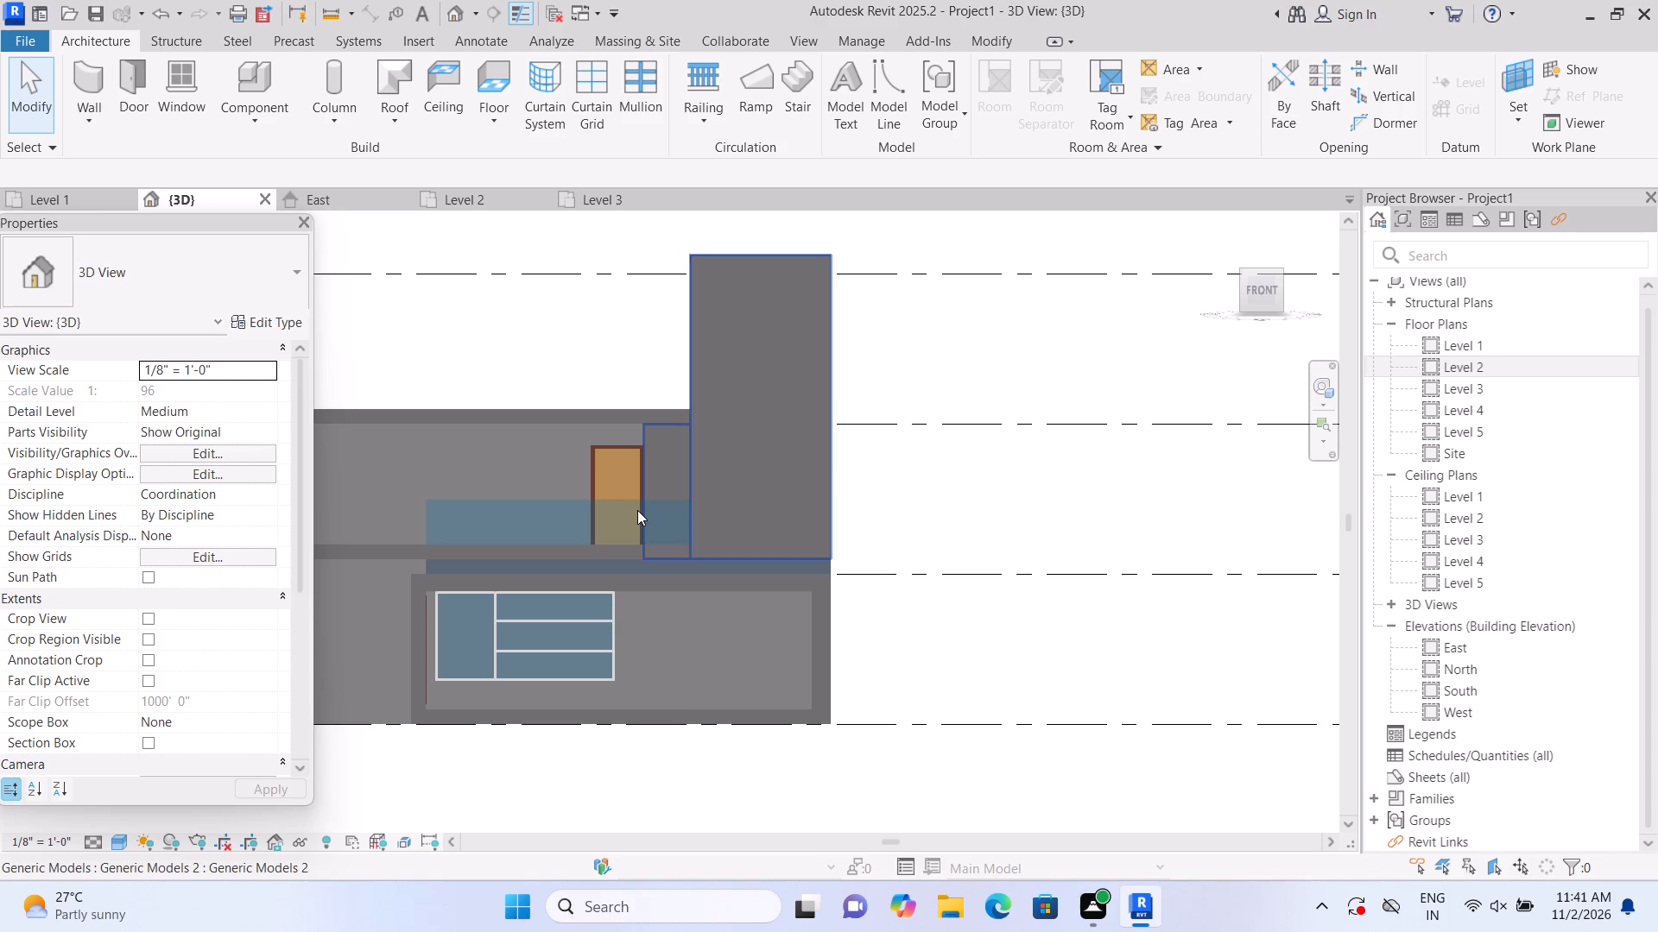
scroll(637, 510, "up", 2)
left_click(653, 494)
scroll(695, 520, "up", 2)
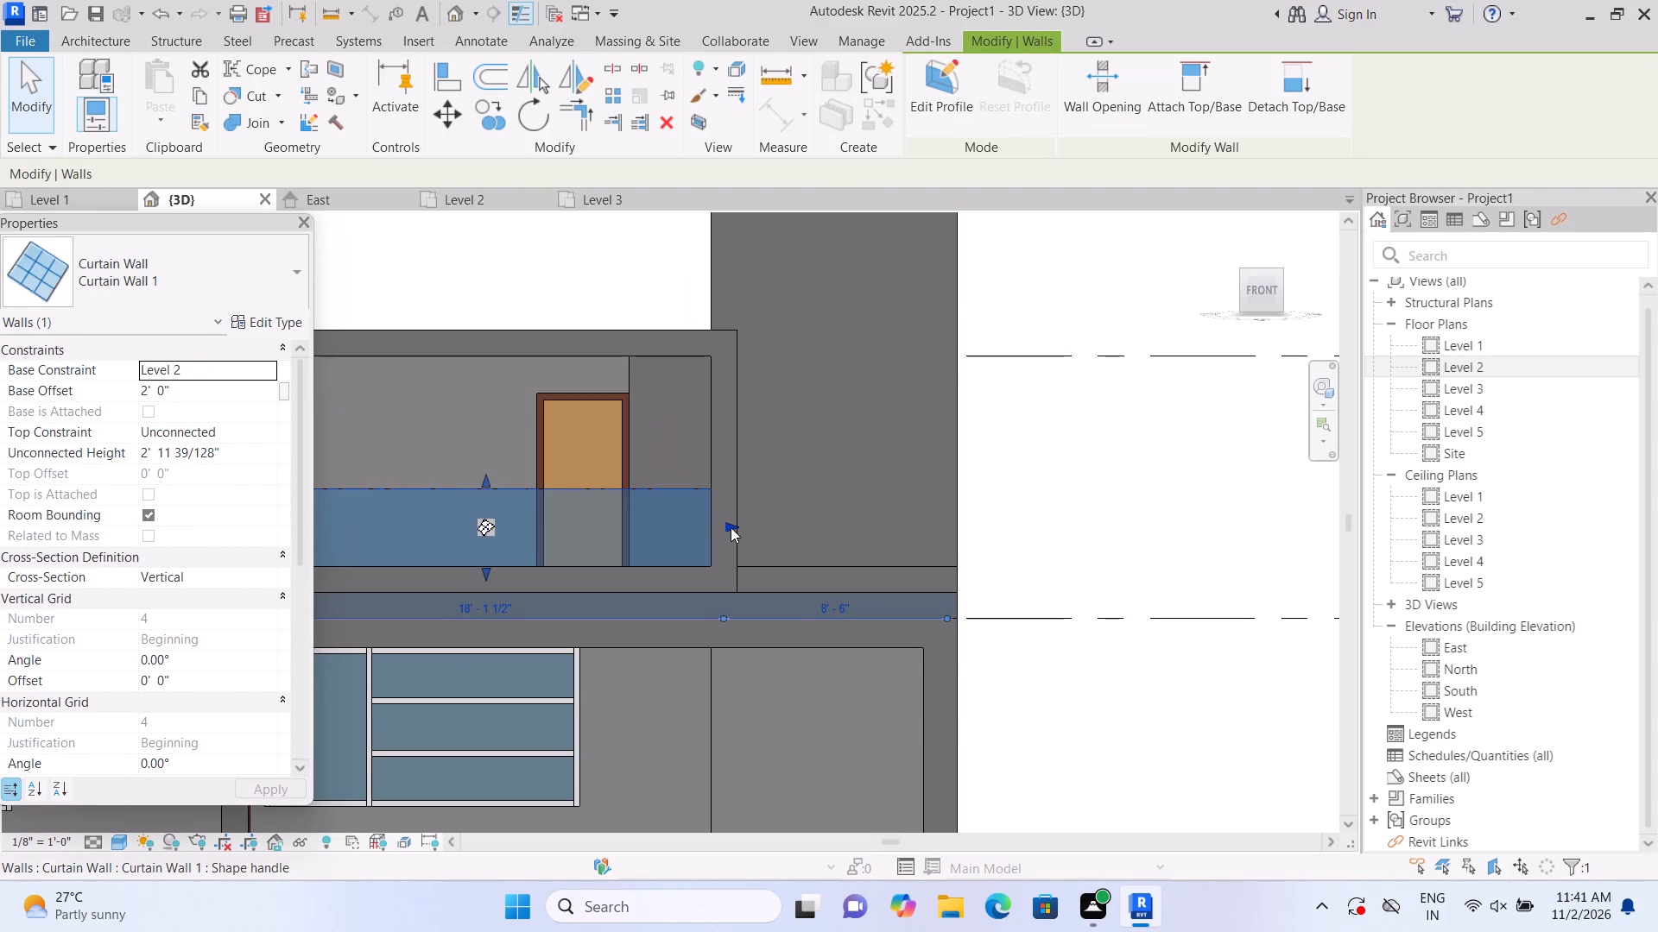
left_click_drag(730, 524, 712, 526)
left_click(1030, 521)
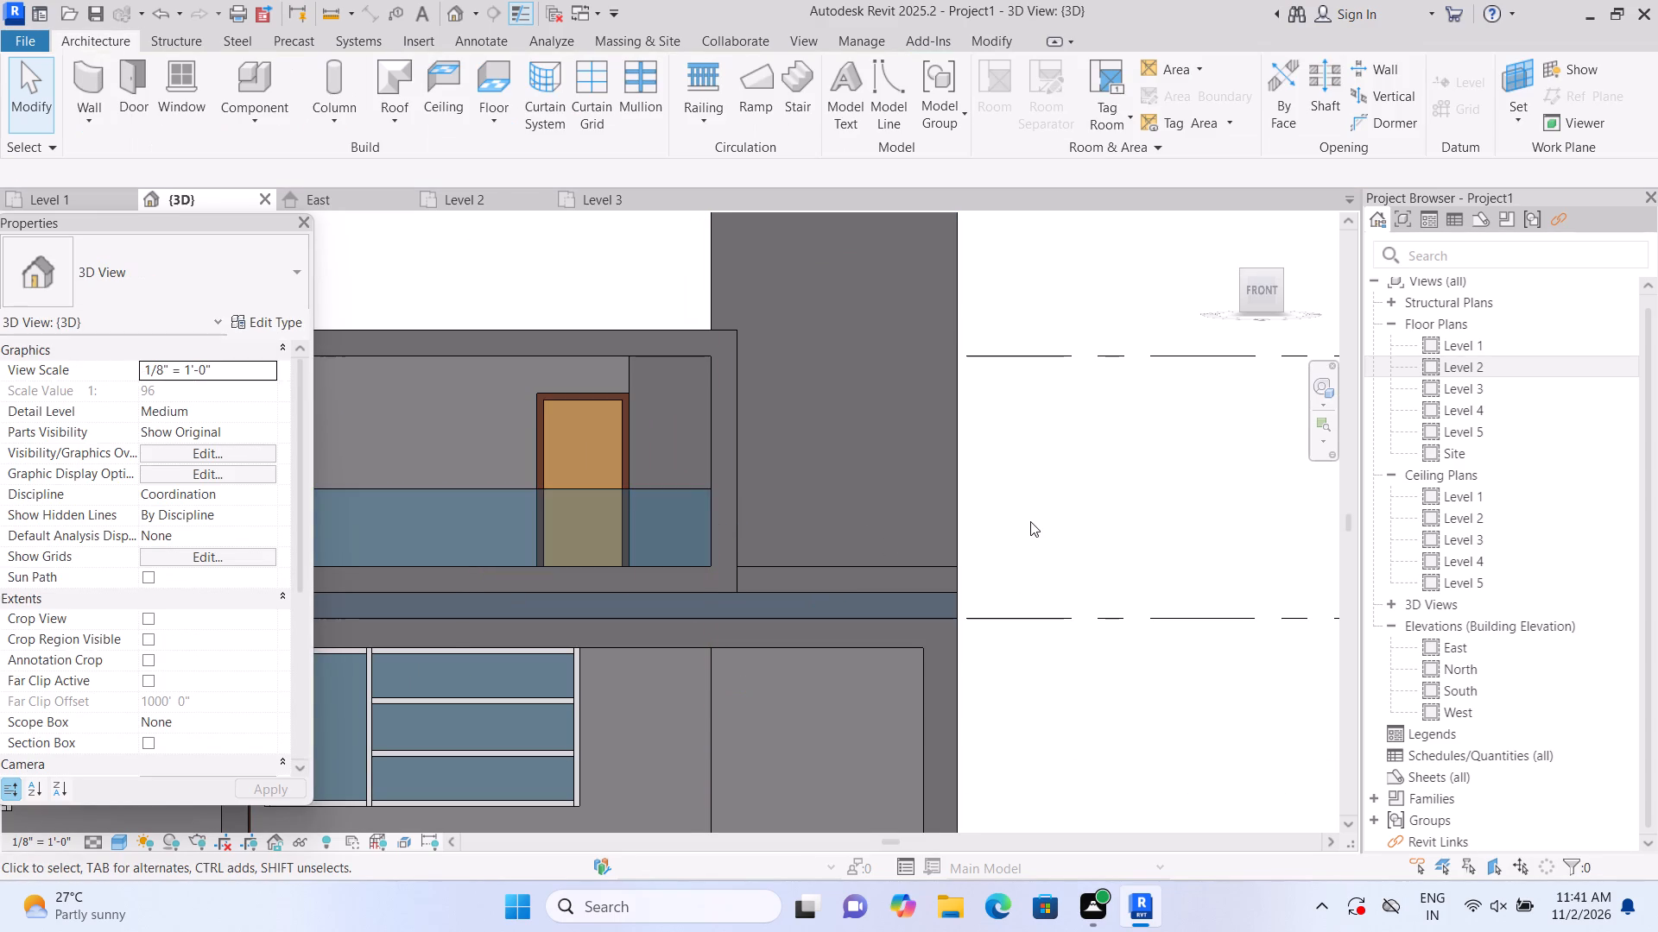
Open the in-place frame model for editing, examine the terrace opening around the glass railing in 3D and front views, and finish the model.
scroll(1030, 521, "down", 2)
left_click(1225, 227)
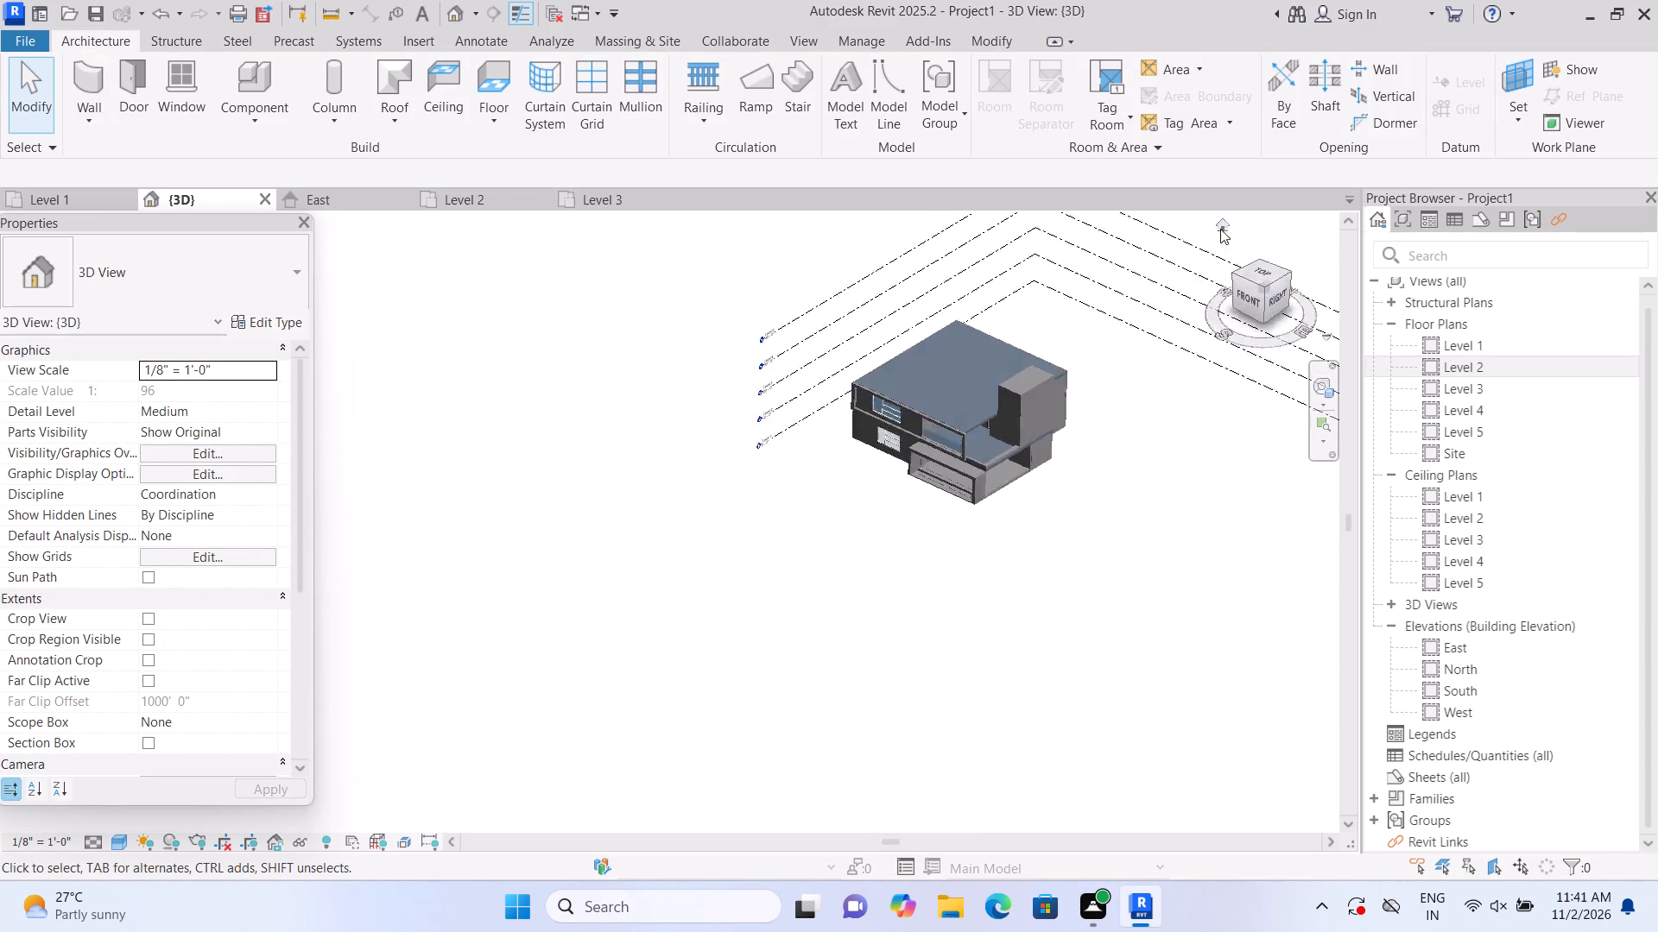
scroll(466, 656, "up", 10)
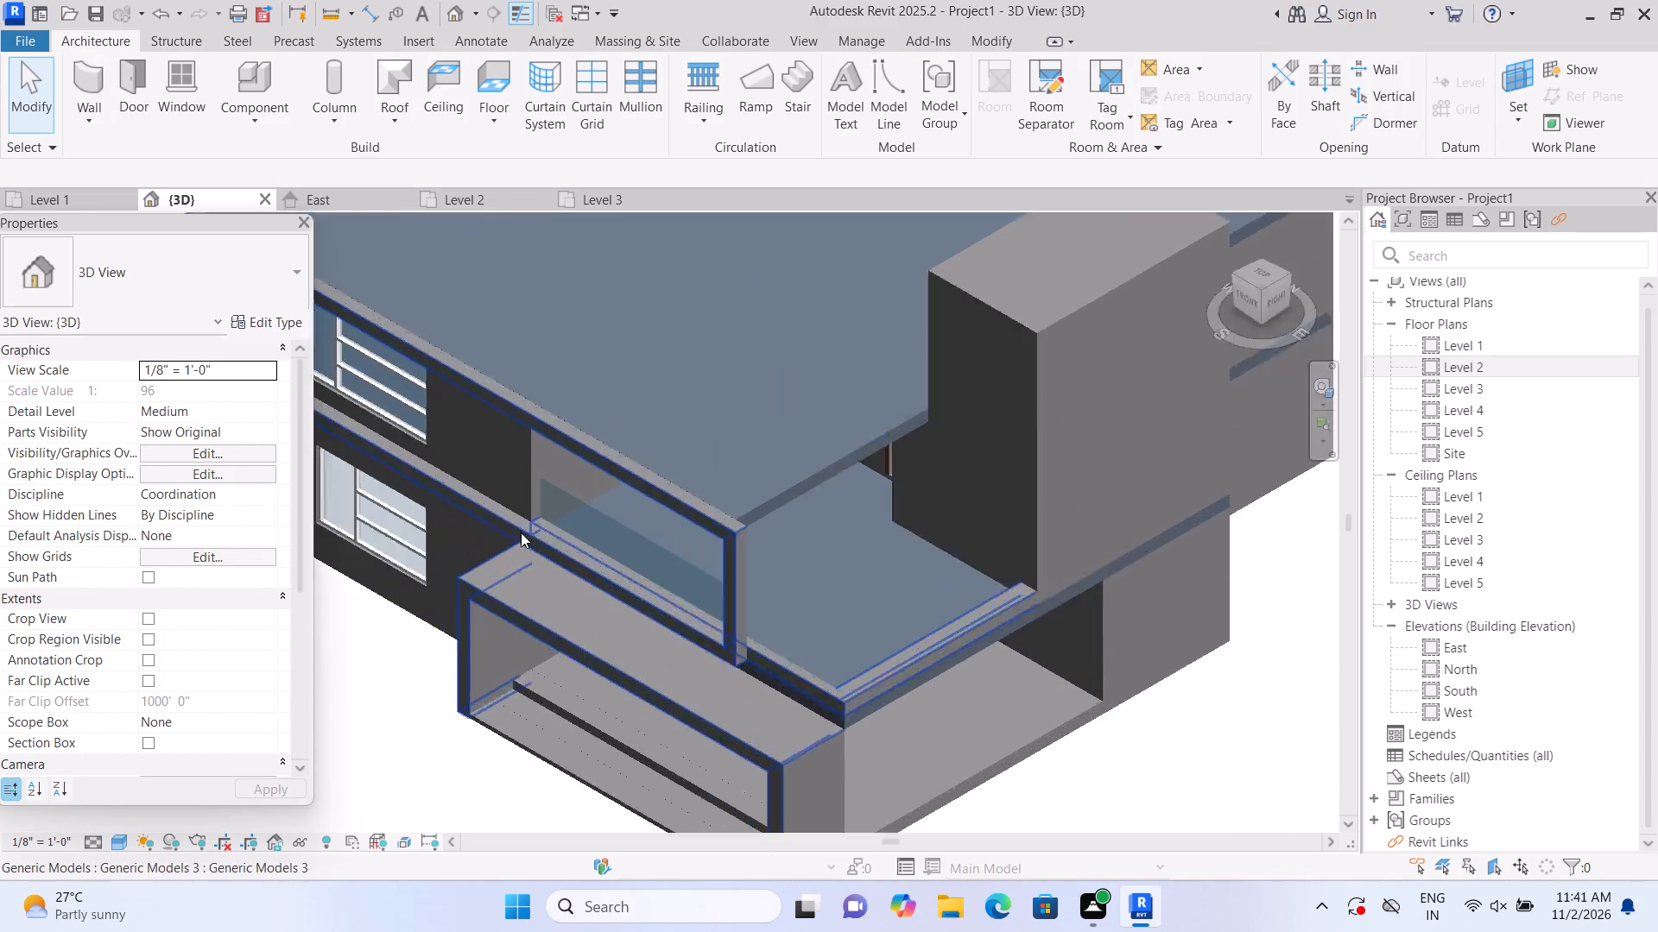
scroll(521, 532, "up", 4)
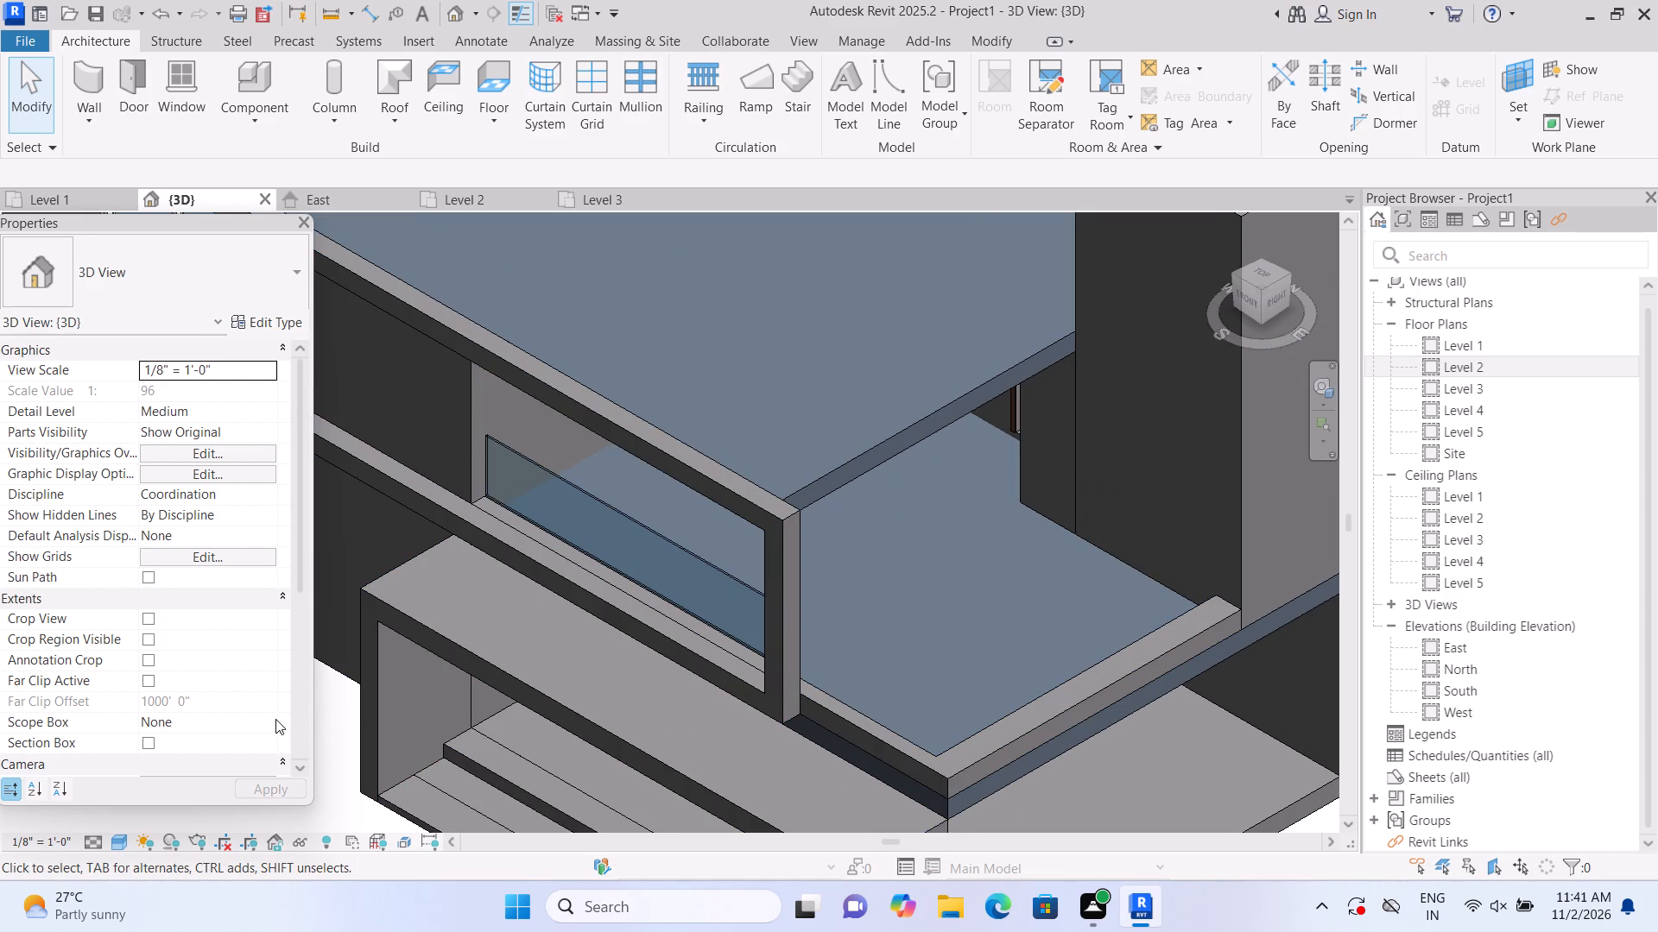
left_click(549, 548)
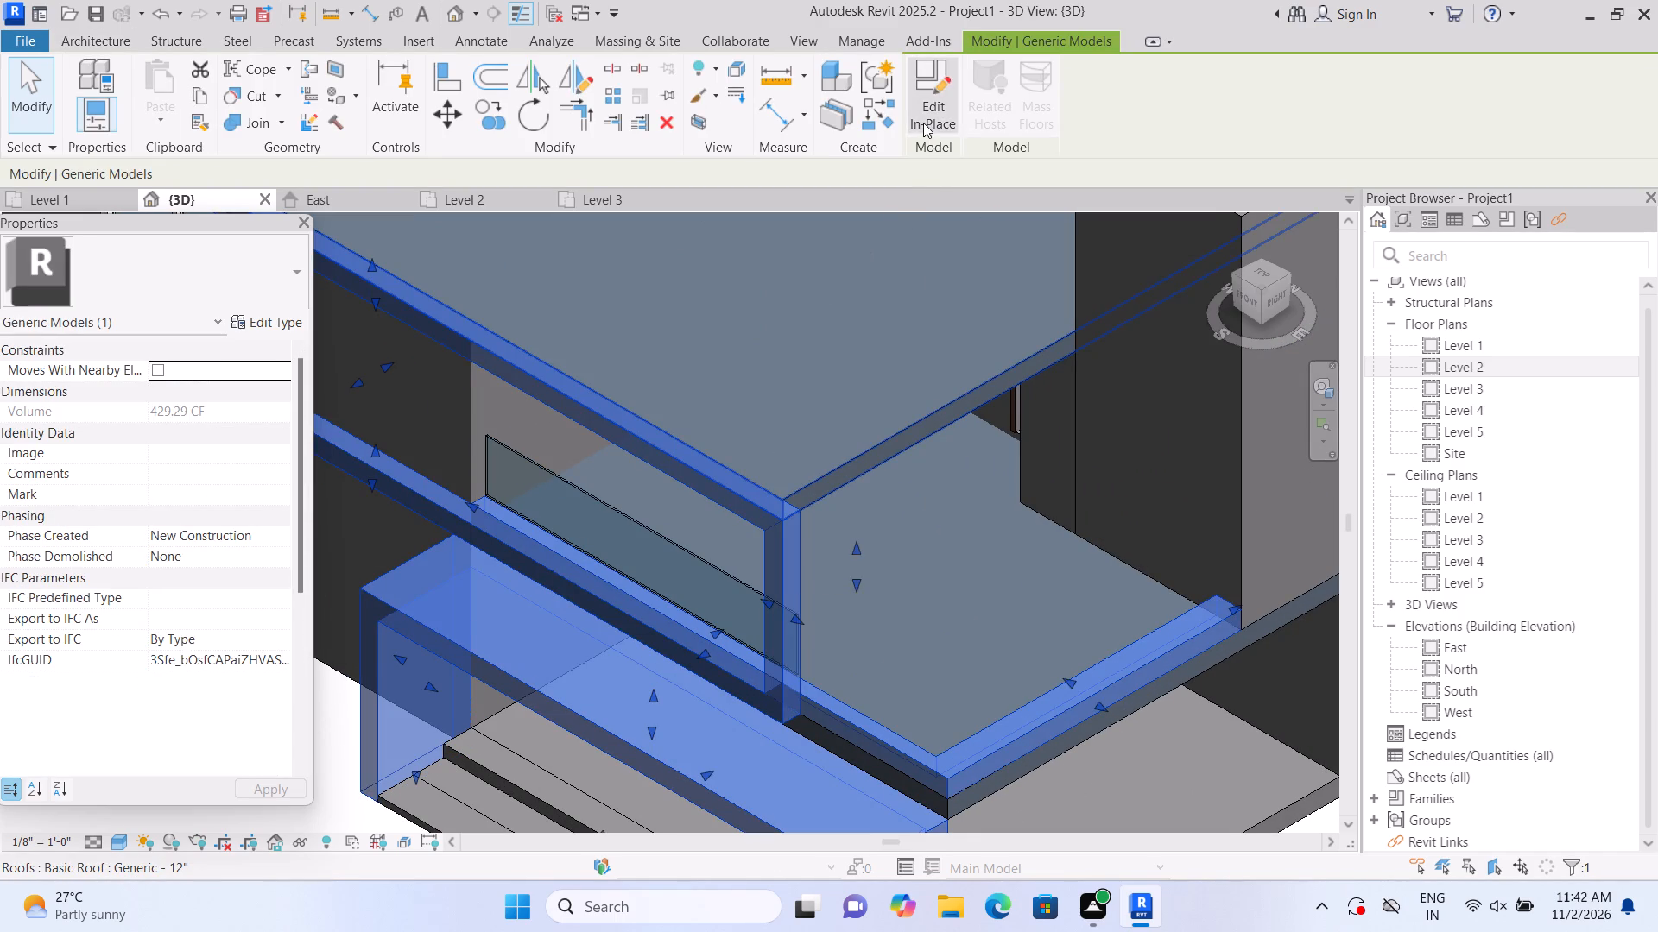
left_click(923, 123)
middle_click_drag(447, 740, 647, 785, "shift")
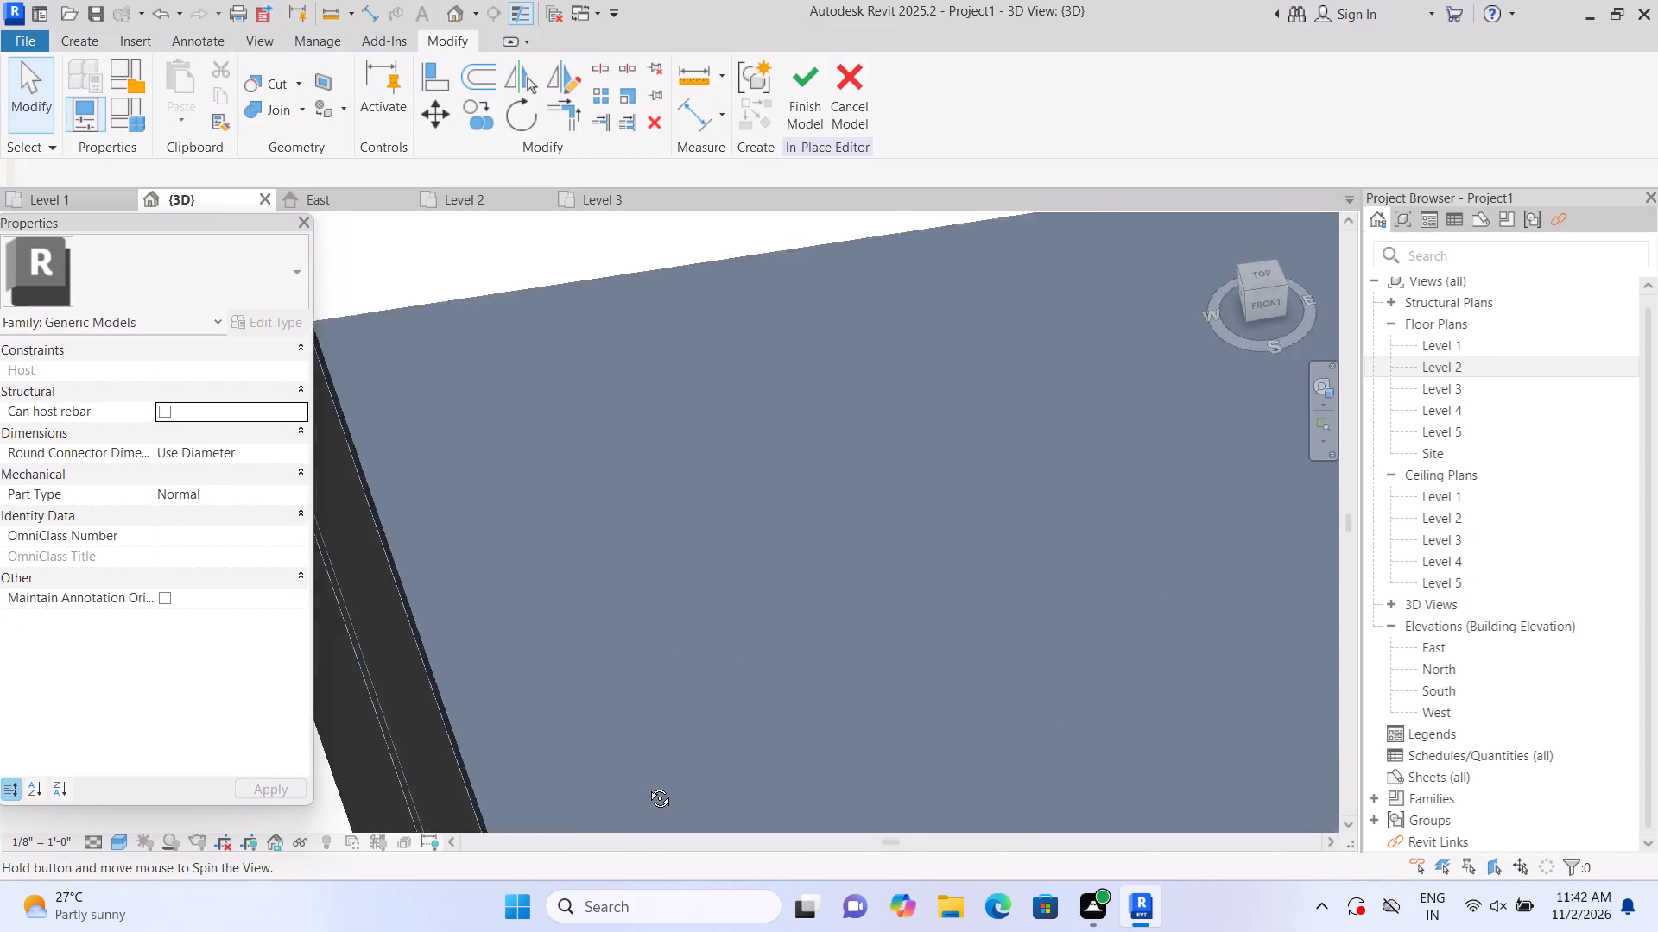
middle_click_drag(647, 785, 785, 778, "shift")
middle_click_drag(805, 739, 421, 457)
scroll(649, 619, "down", 8)
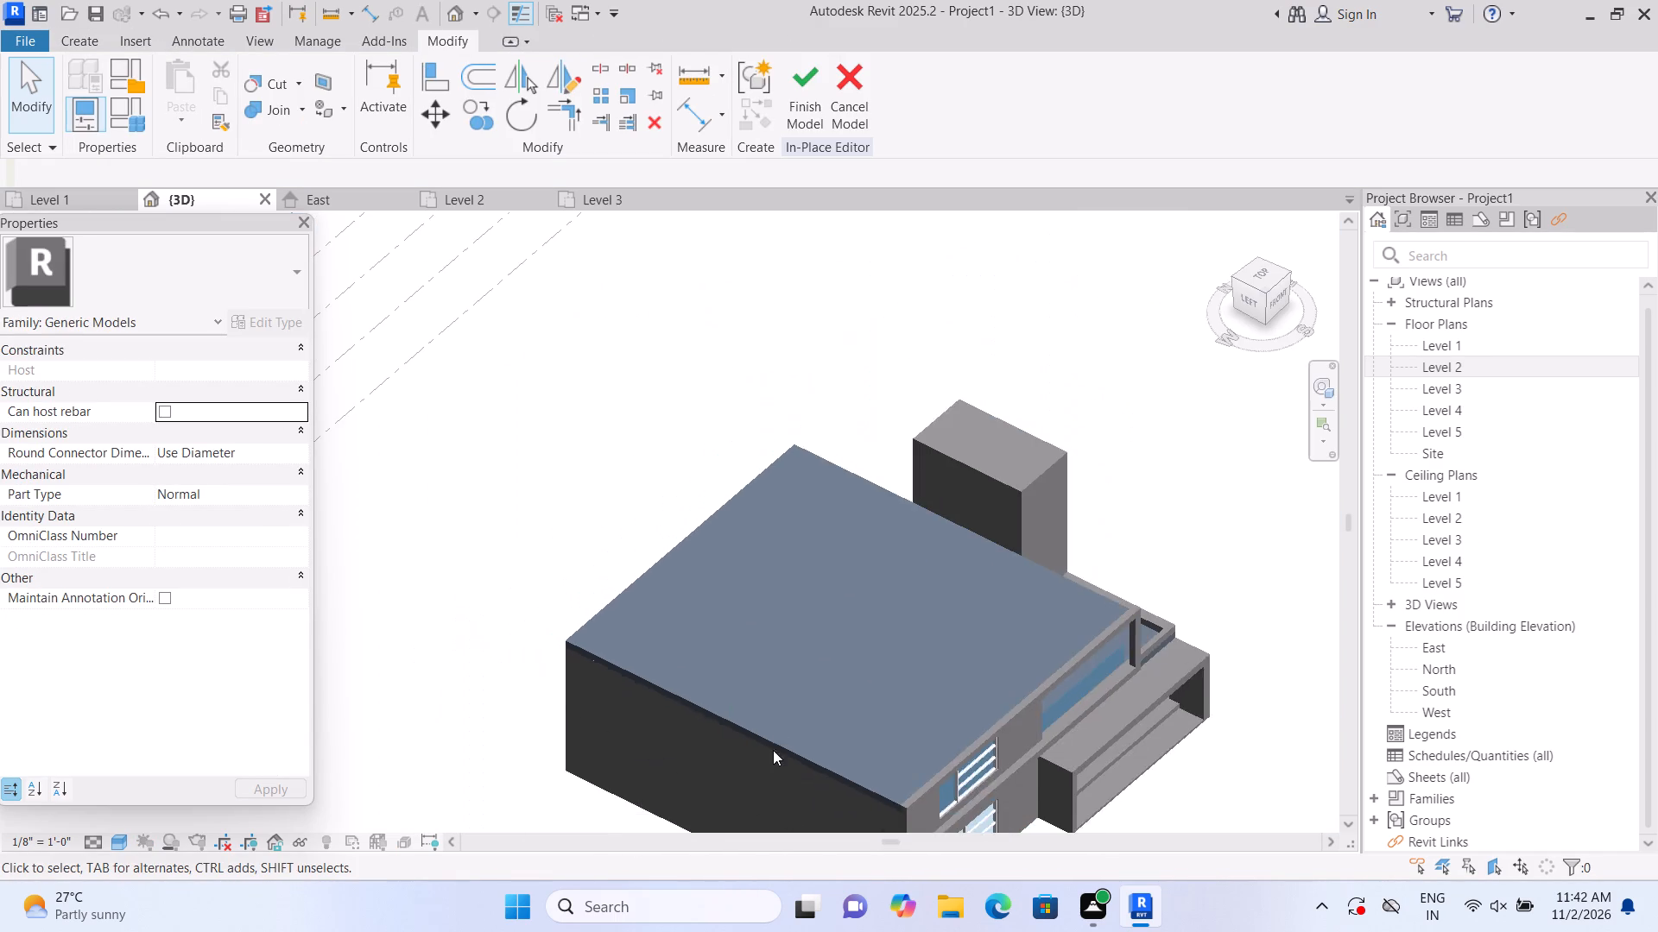
middle_click_drag(763, 749, 579, 647)
middle_click_drag(947, 751, 891, 774, "shift")
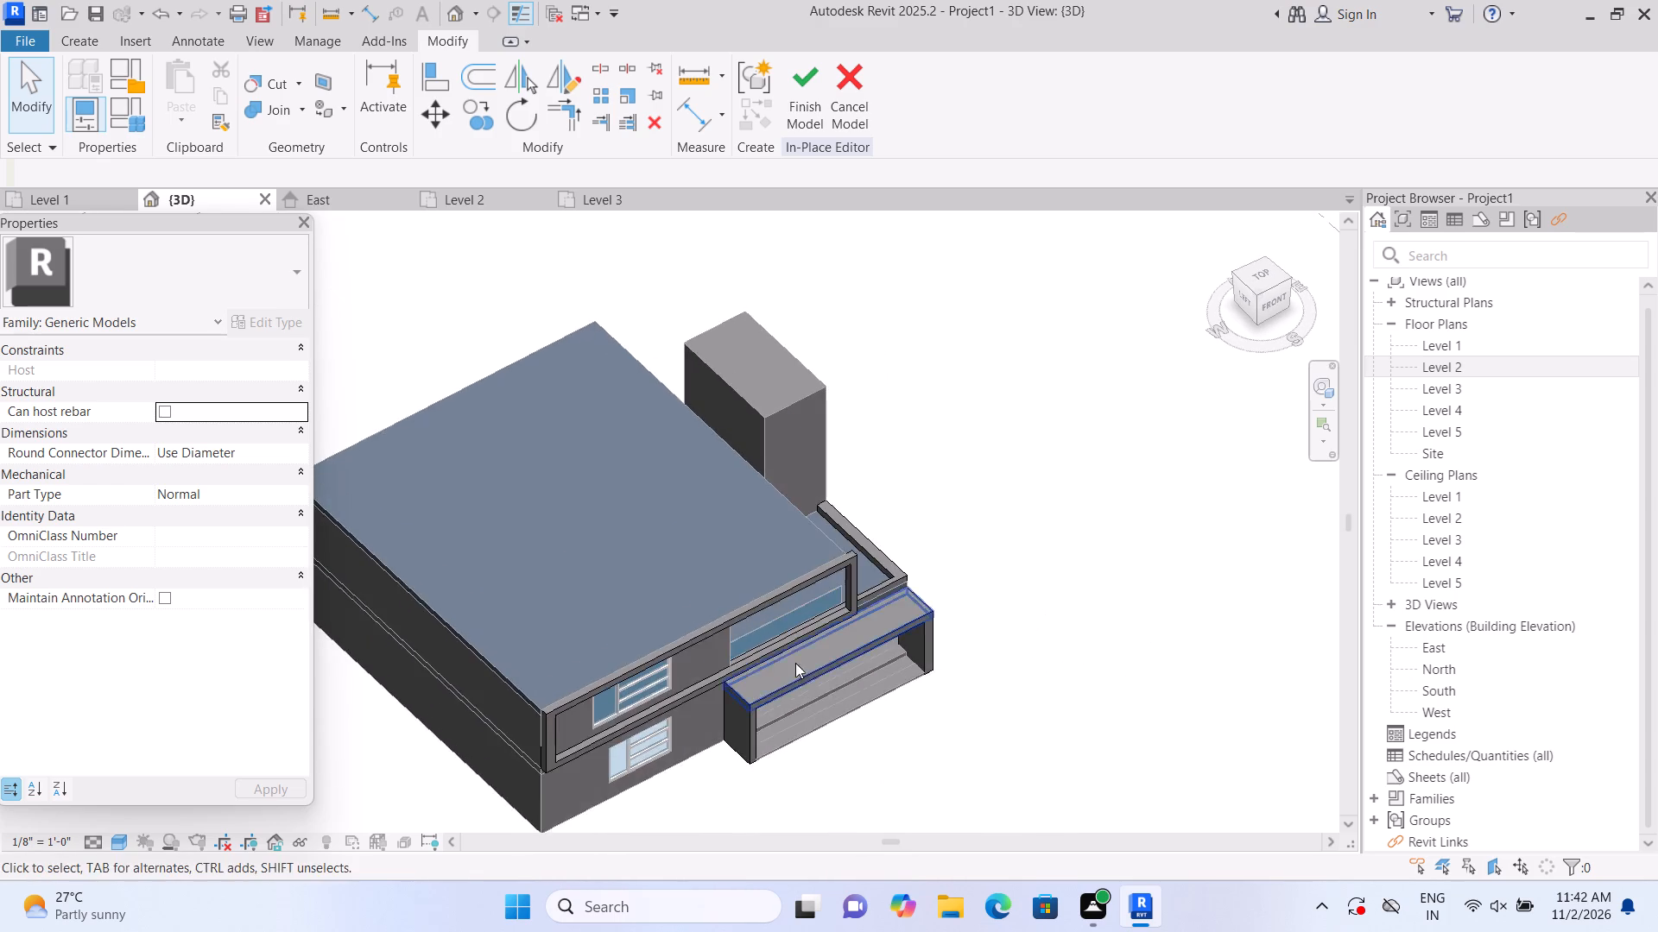
scroll(795, 661, "up", 10)
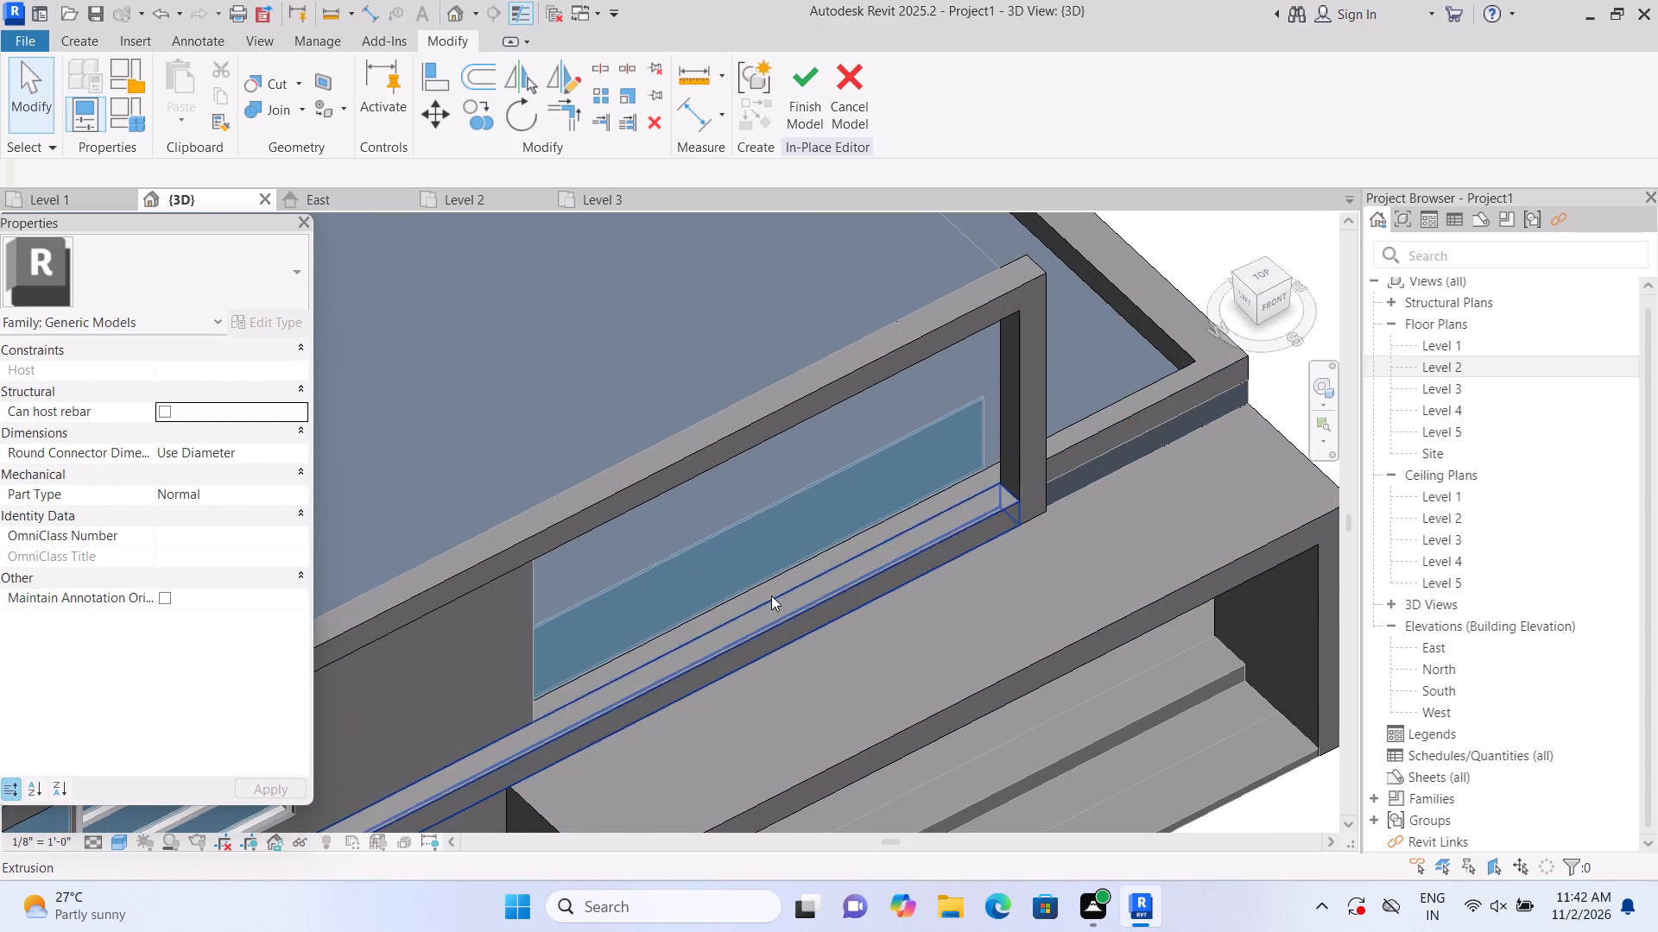
scroll(923, 445, "up", 2)
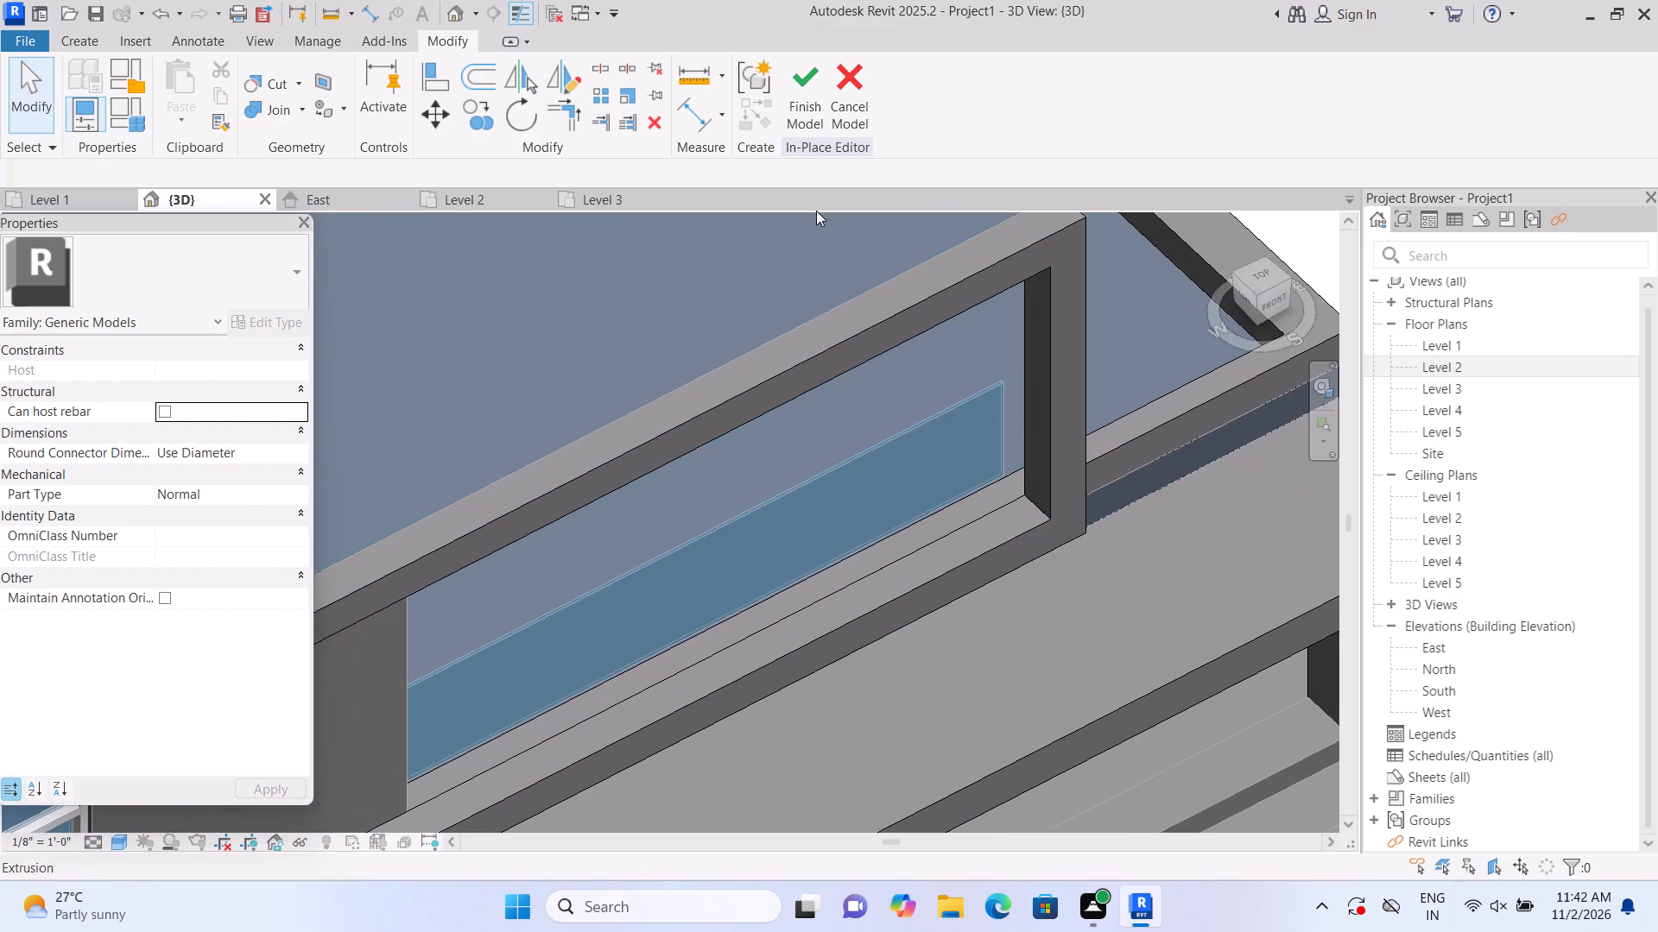
left_click(1269, 306)
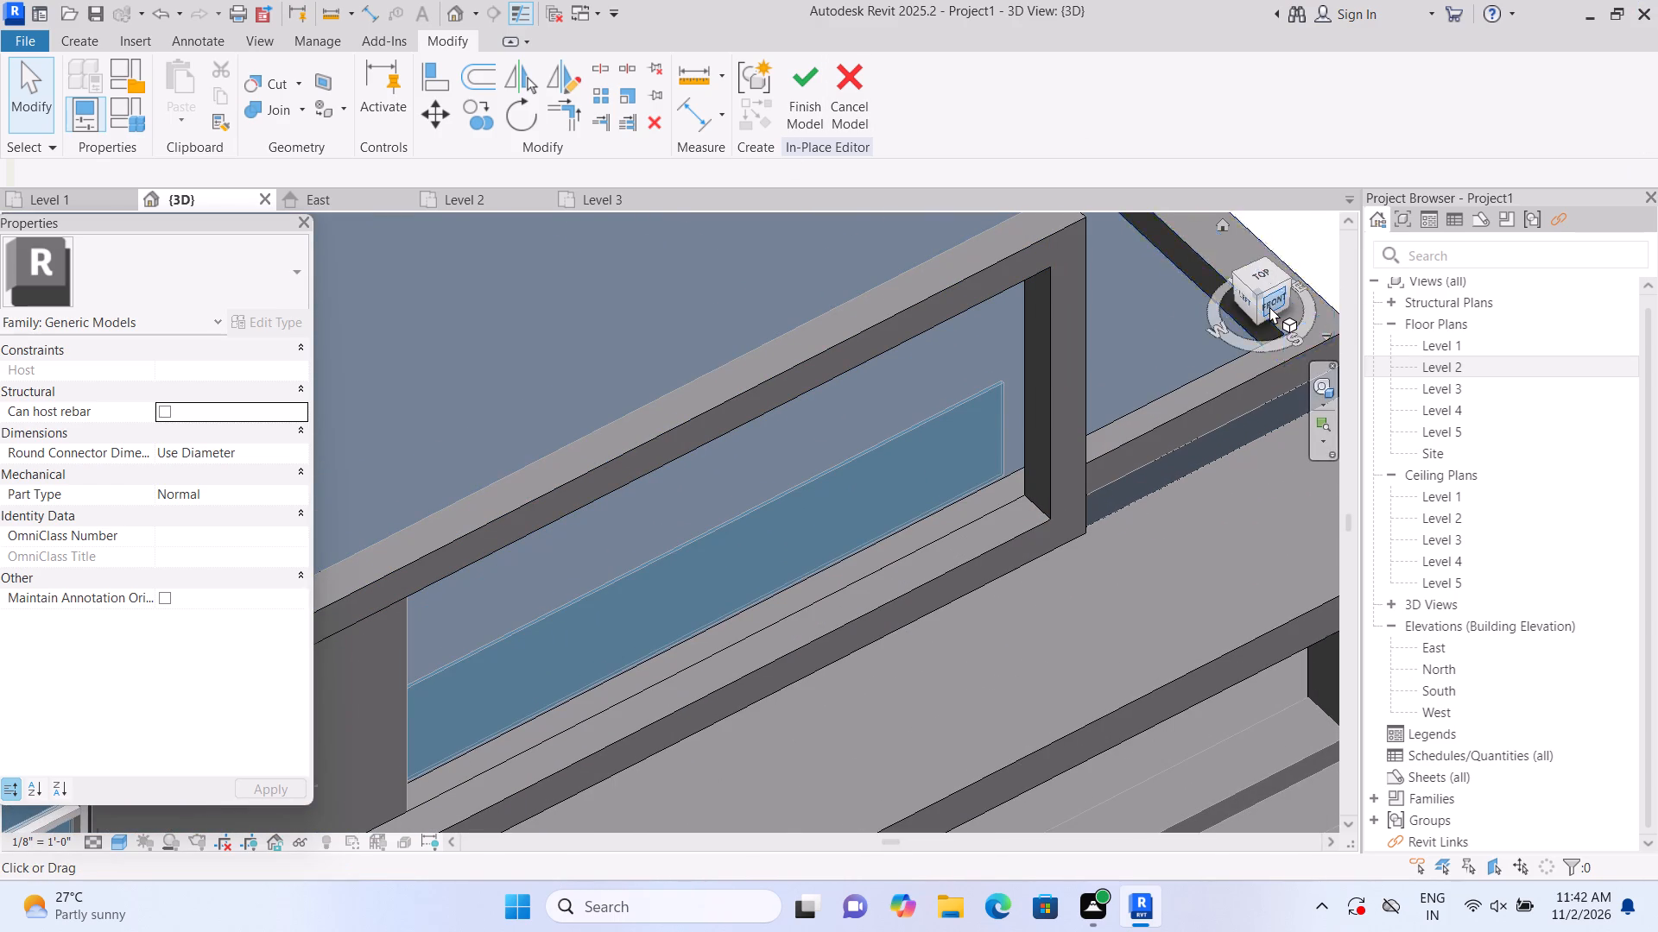
scroll(550, 540, "up", 6)
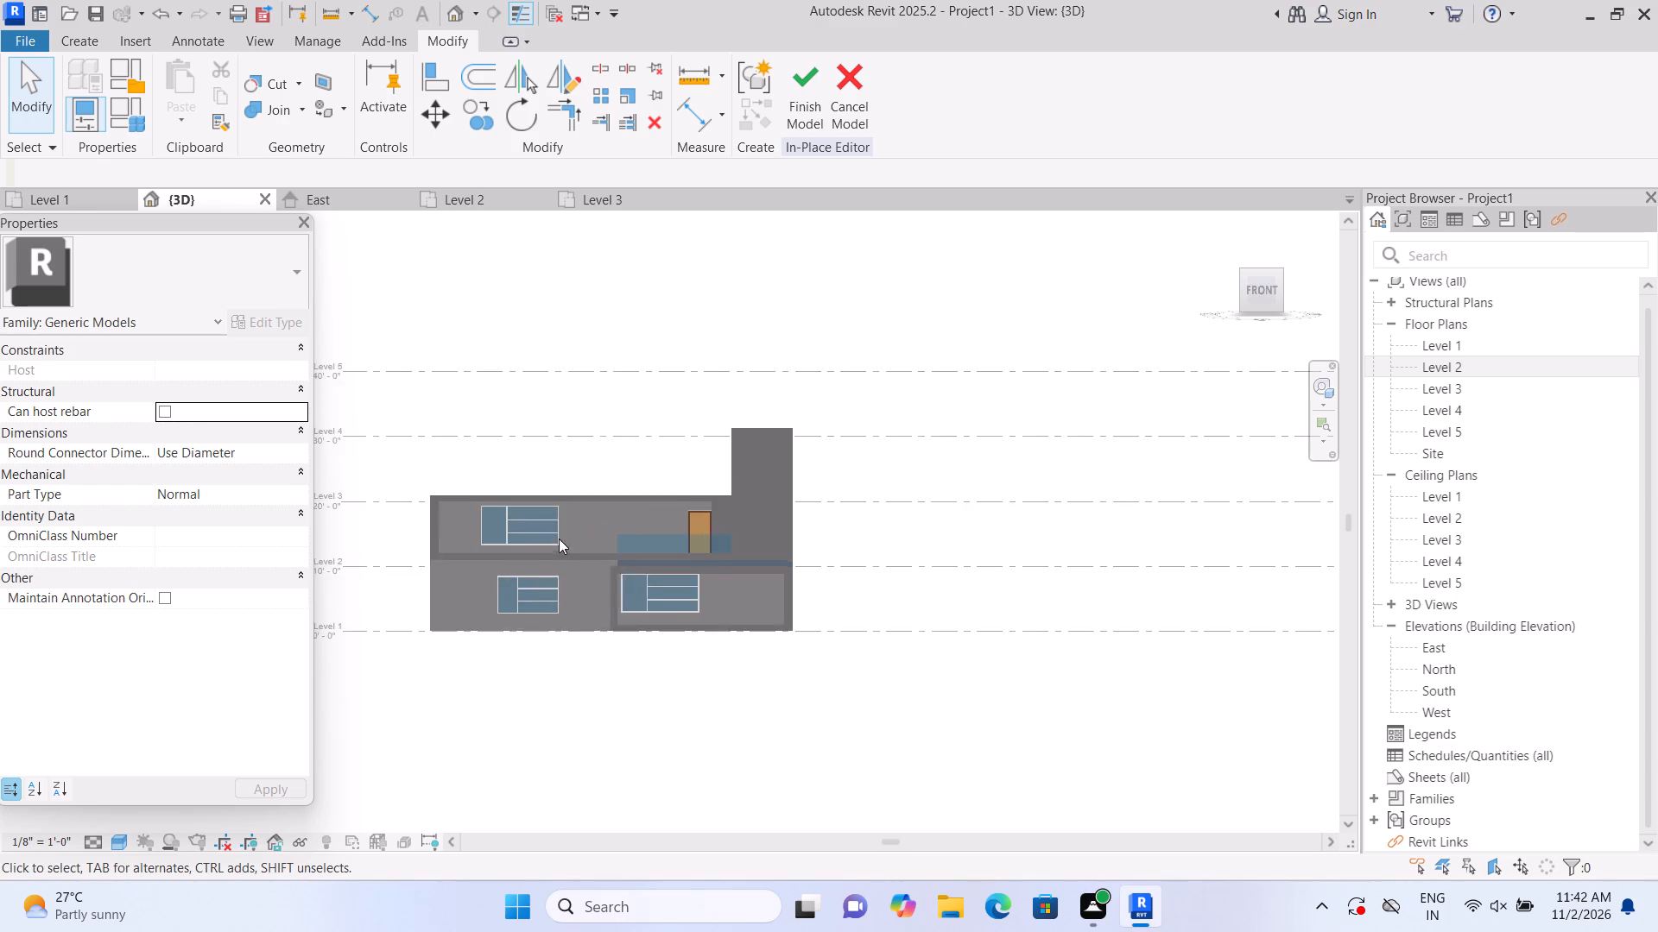
scroll(559, 538, "up", 12)
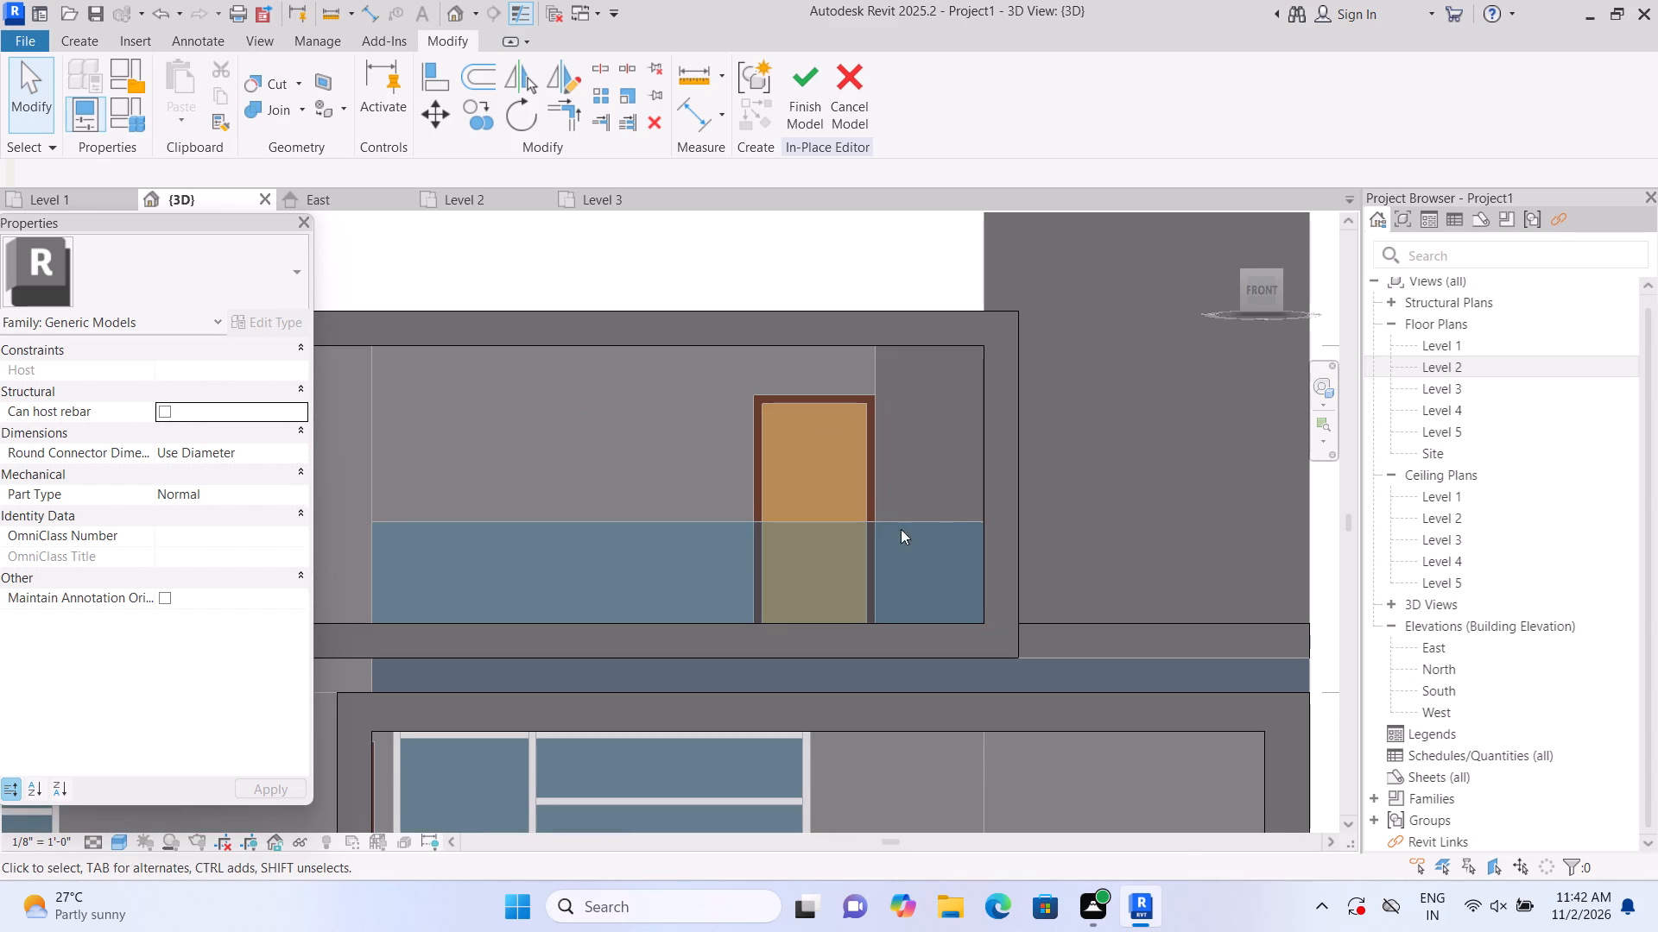
left_click(817, 100)
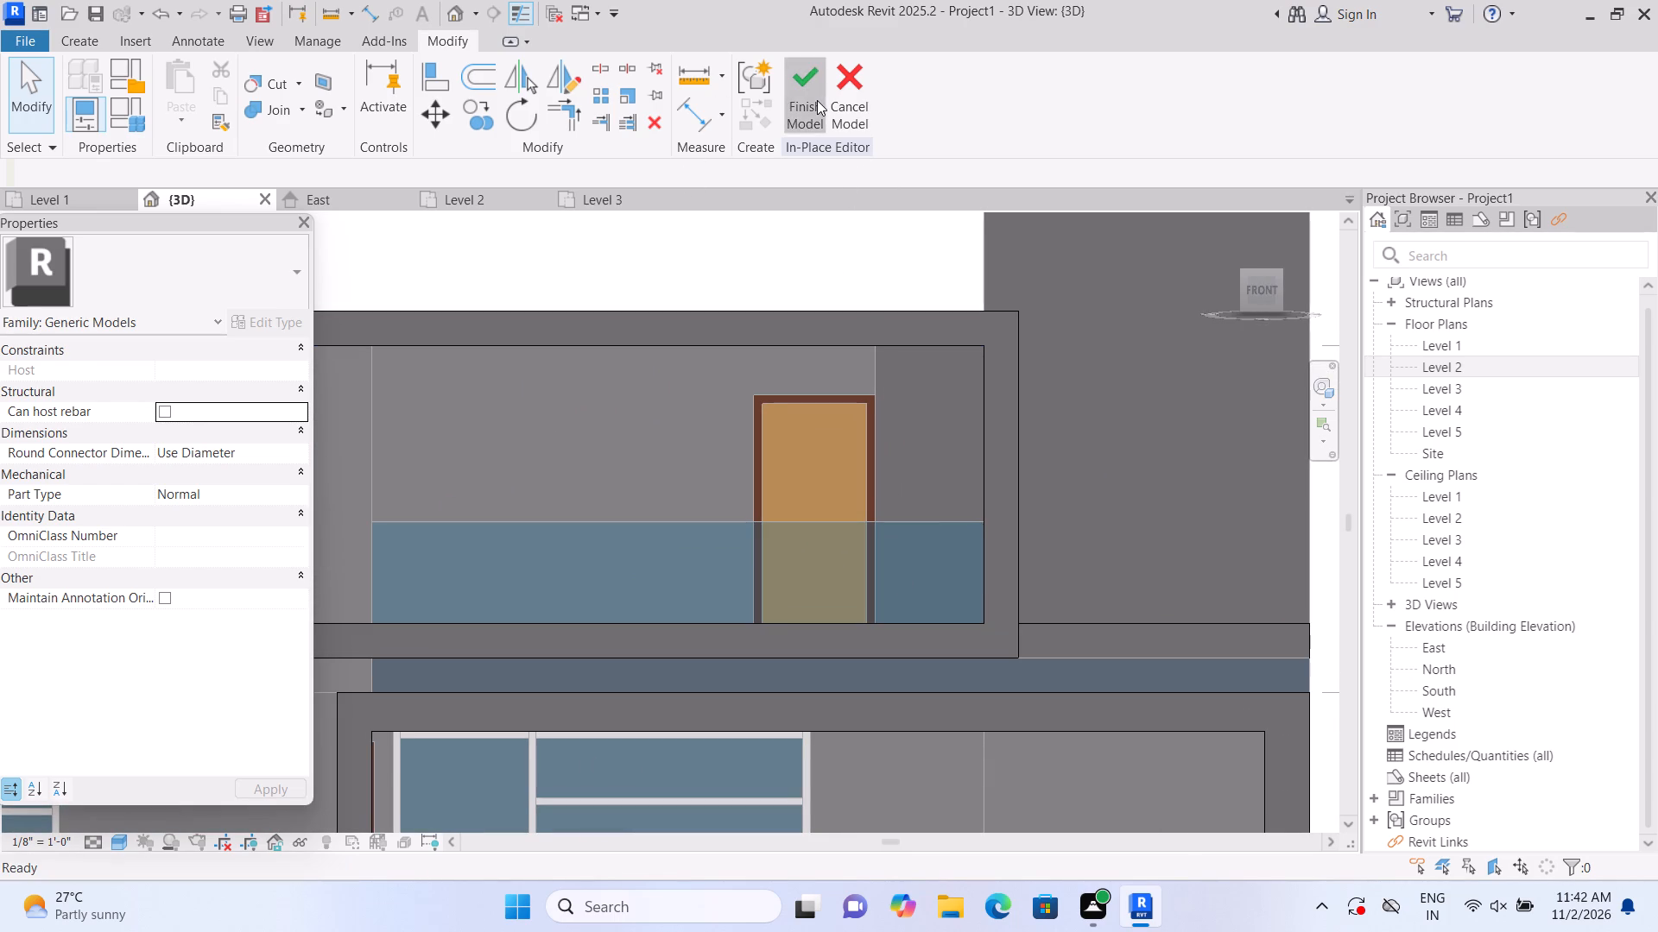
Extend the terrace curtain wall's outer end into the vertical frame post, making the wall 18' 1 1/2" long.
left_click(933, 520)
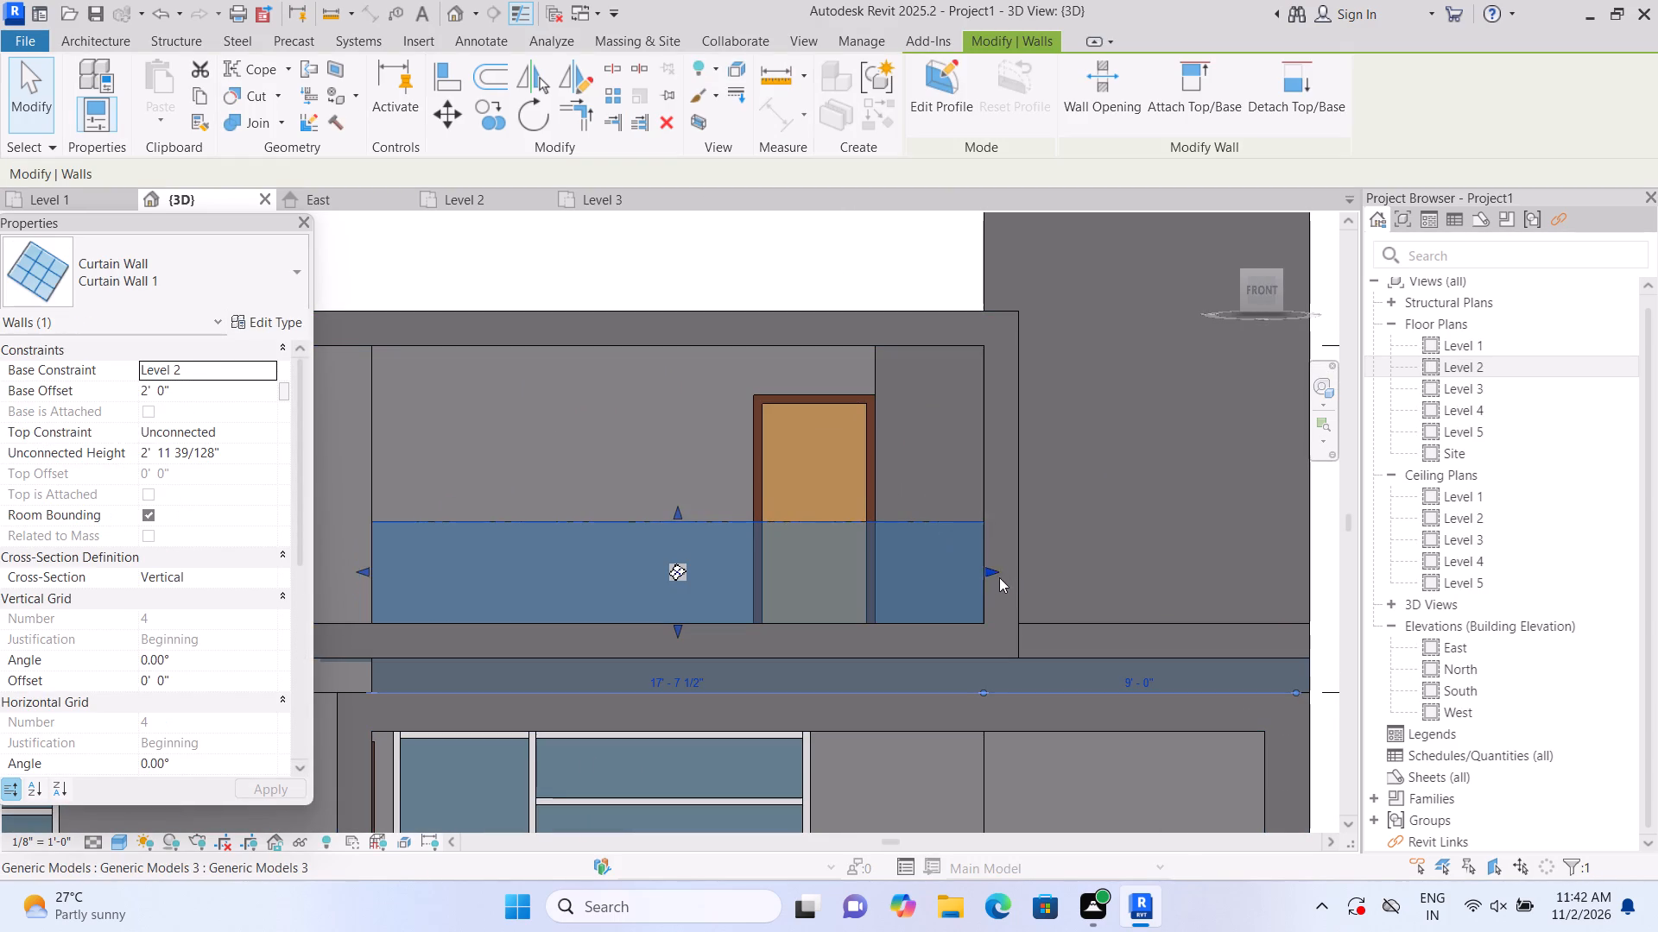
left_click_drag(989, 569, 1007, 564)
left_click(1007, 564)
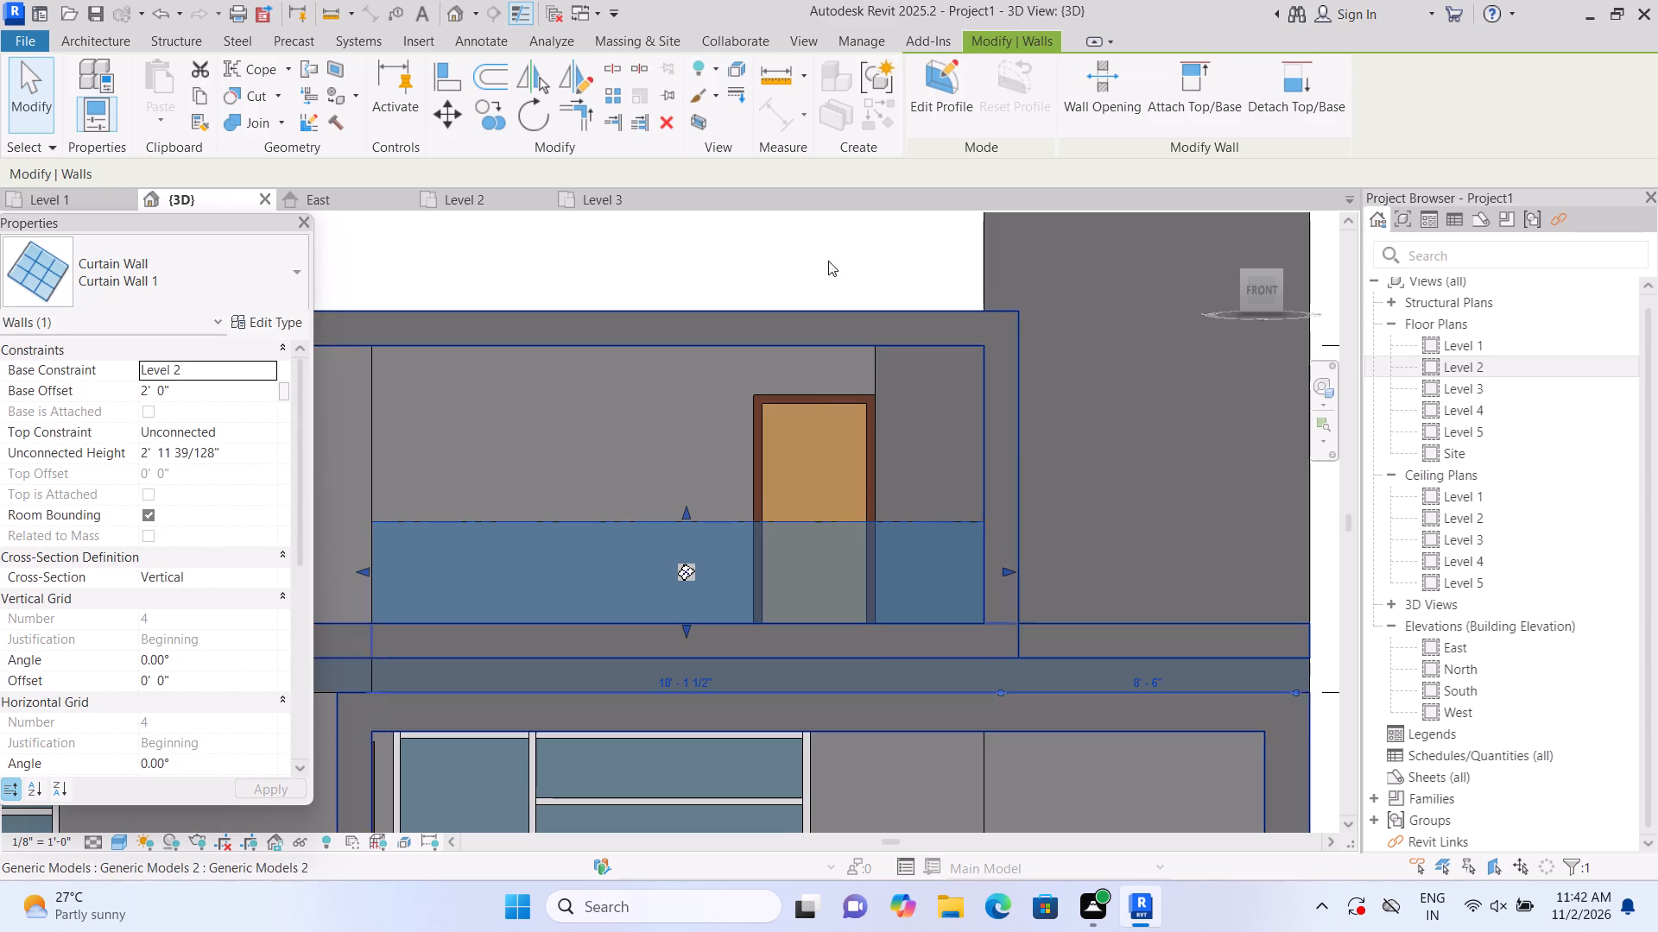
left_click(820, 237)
Open the terrace curtain wall's profile for editing in the default 3D view and finish the sketch.
scroll(822, 242, "down", 6)
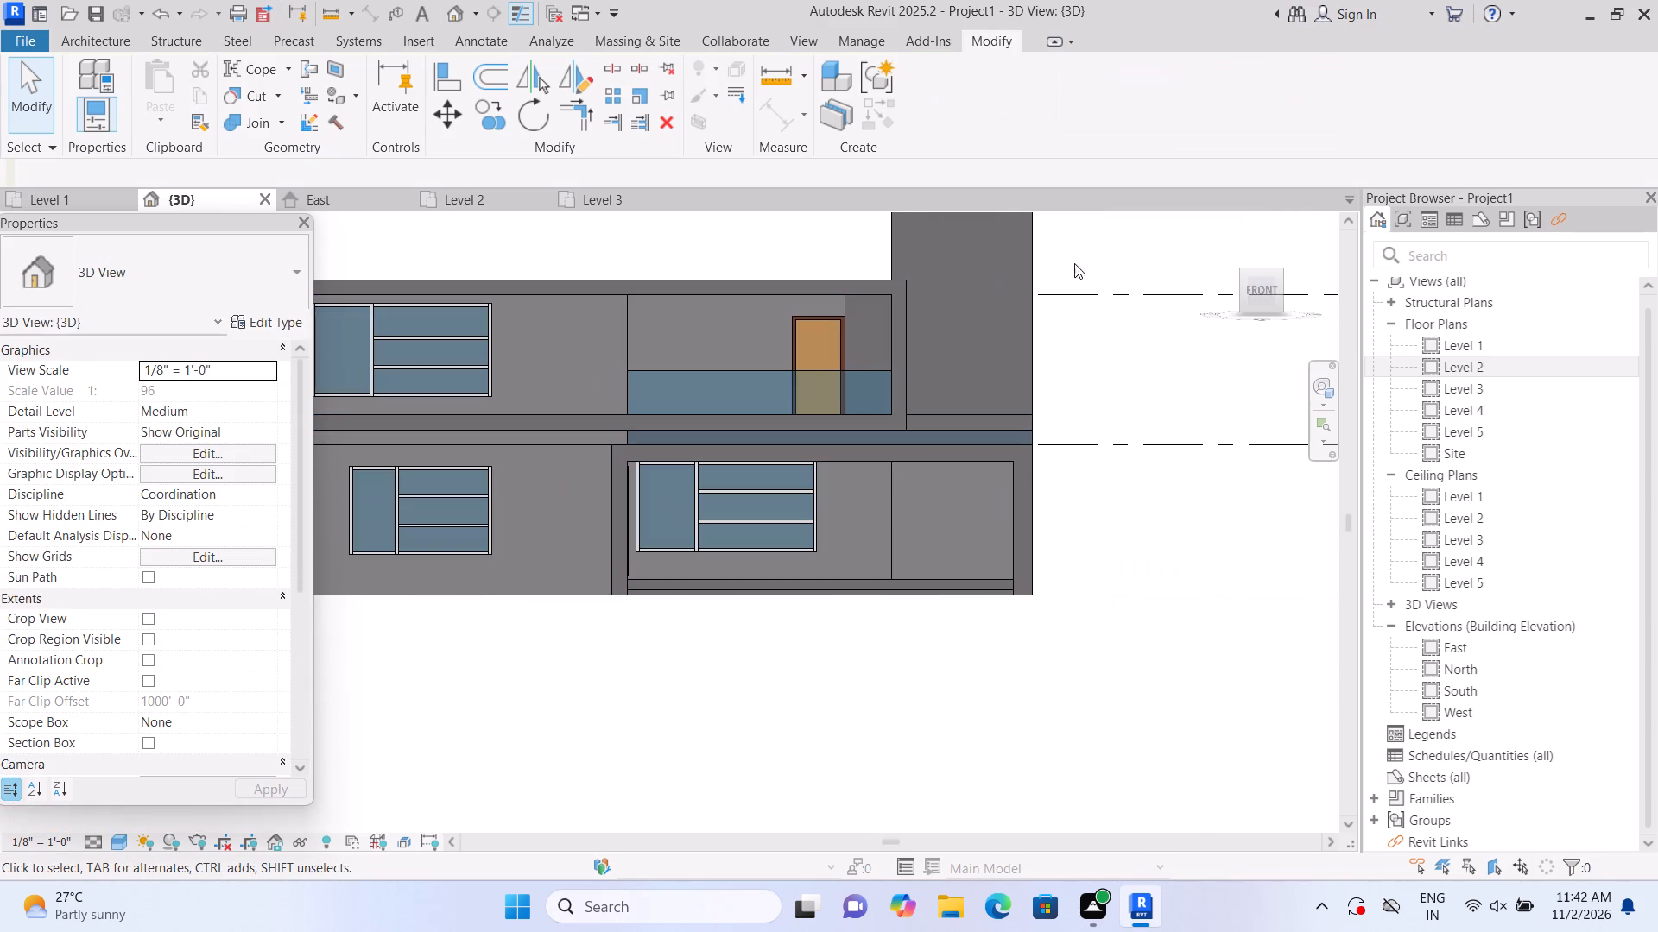
left_click(1225, 227)
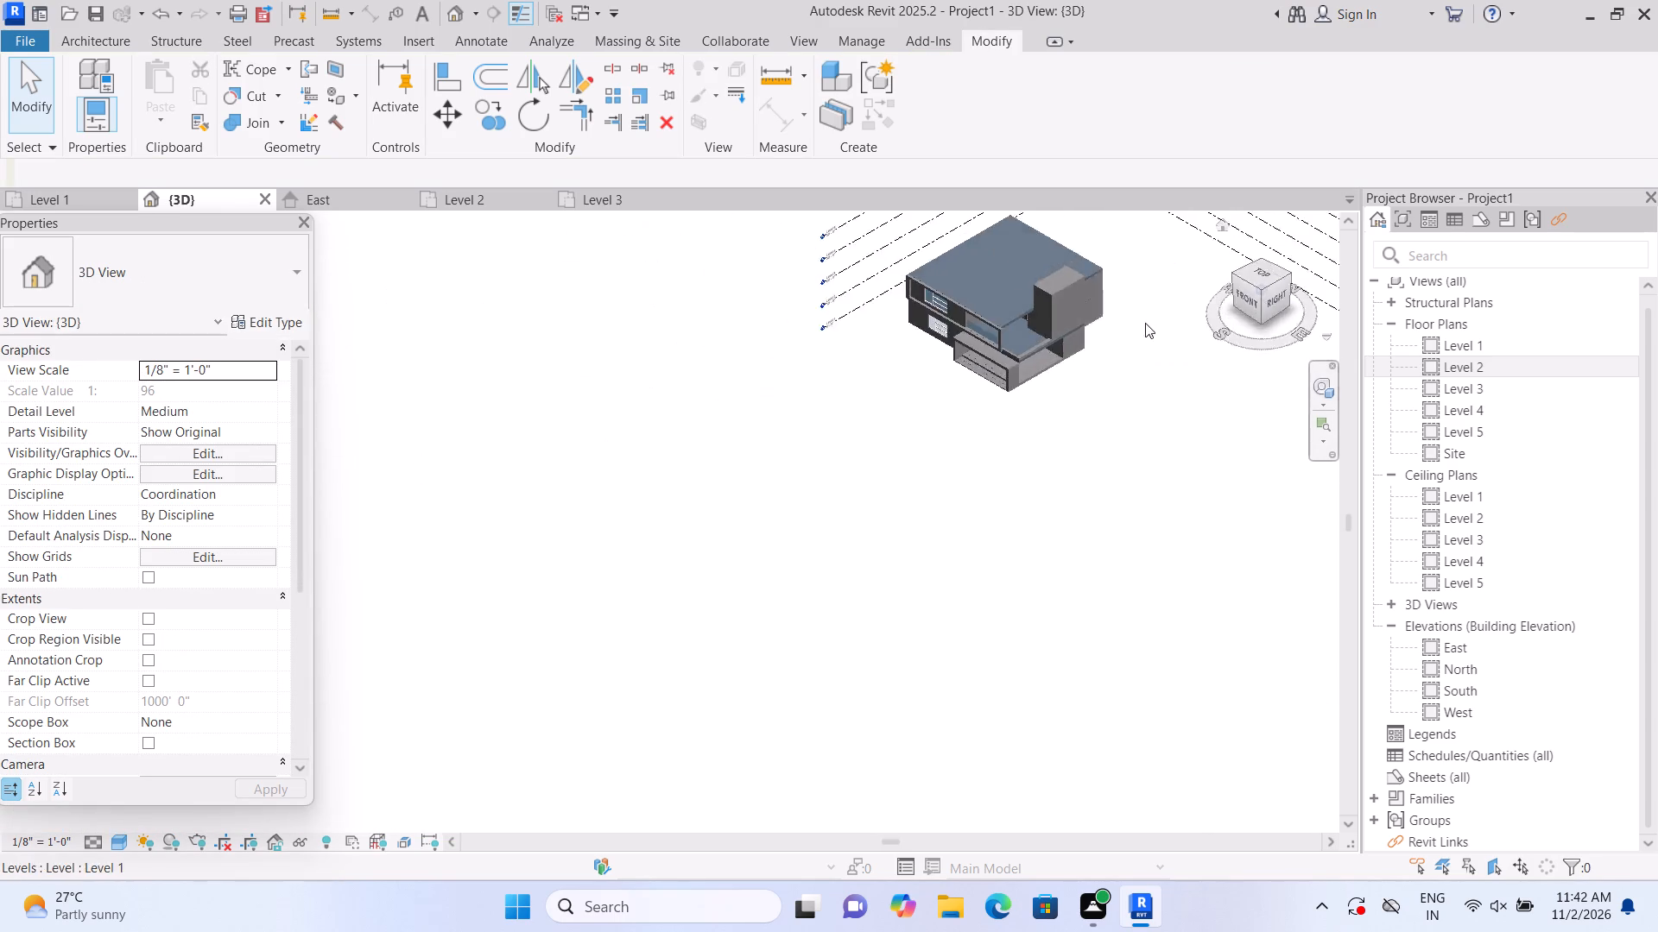
scroll(489, 603, "up", 13)
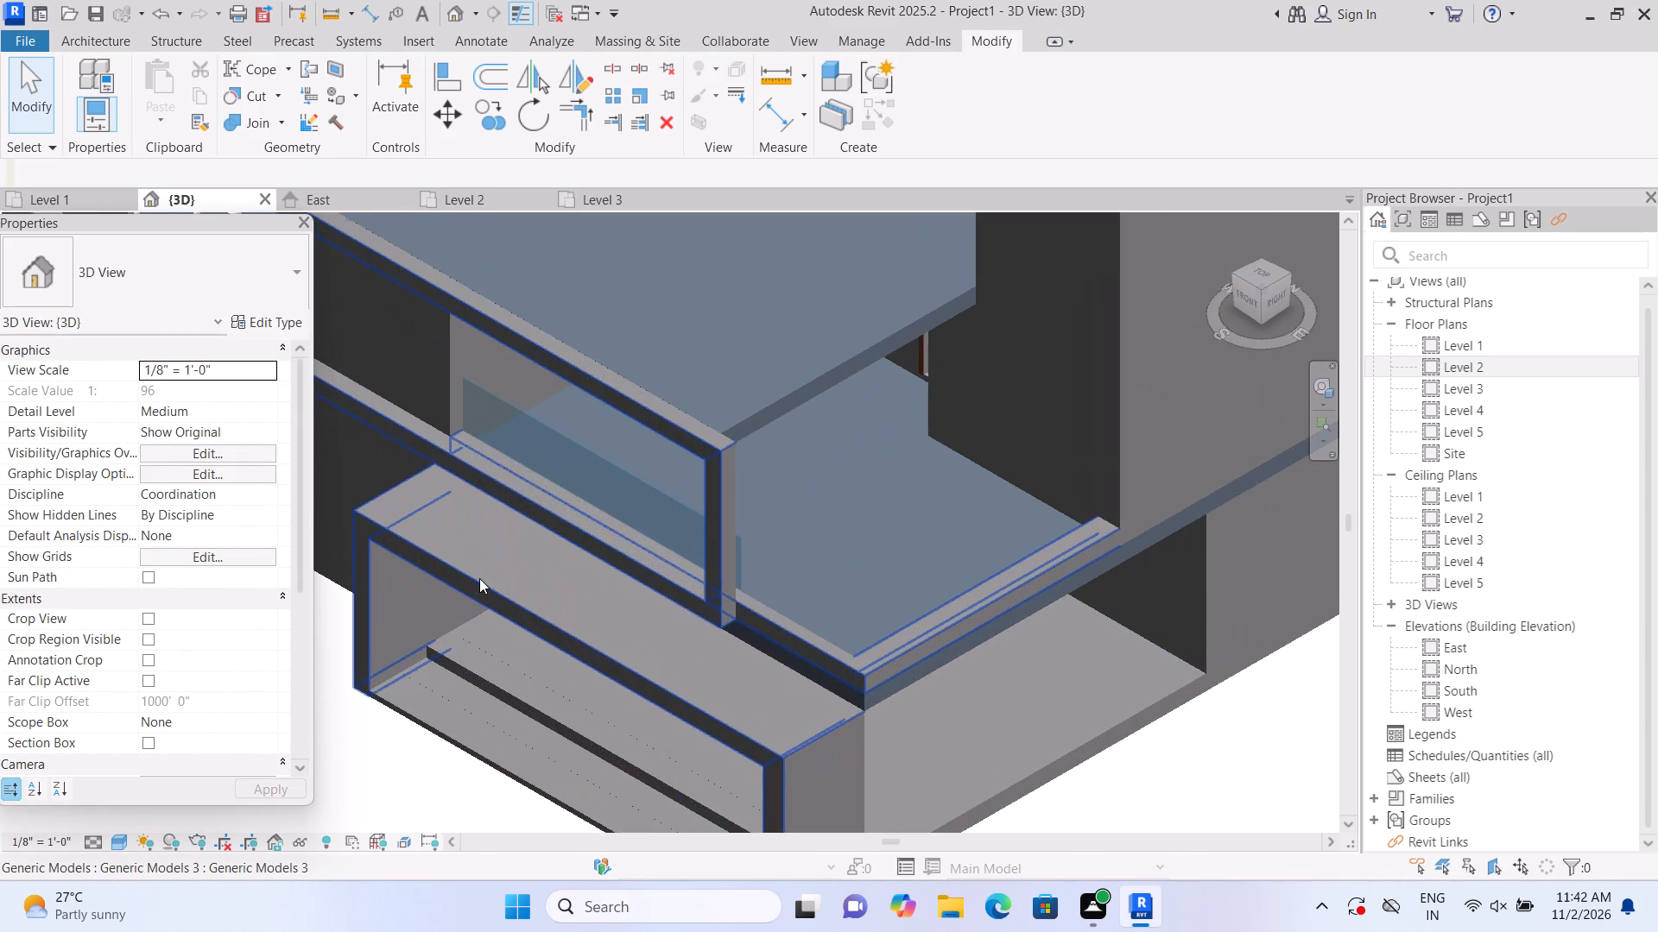
scroll(630, 560, "up", 2)
scroll(691, 510, "up", 1)
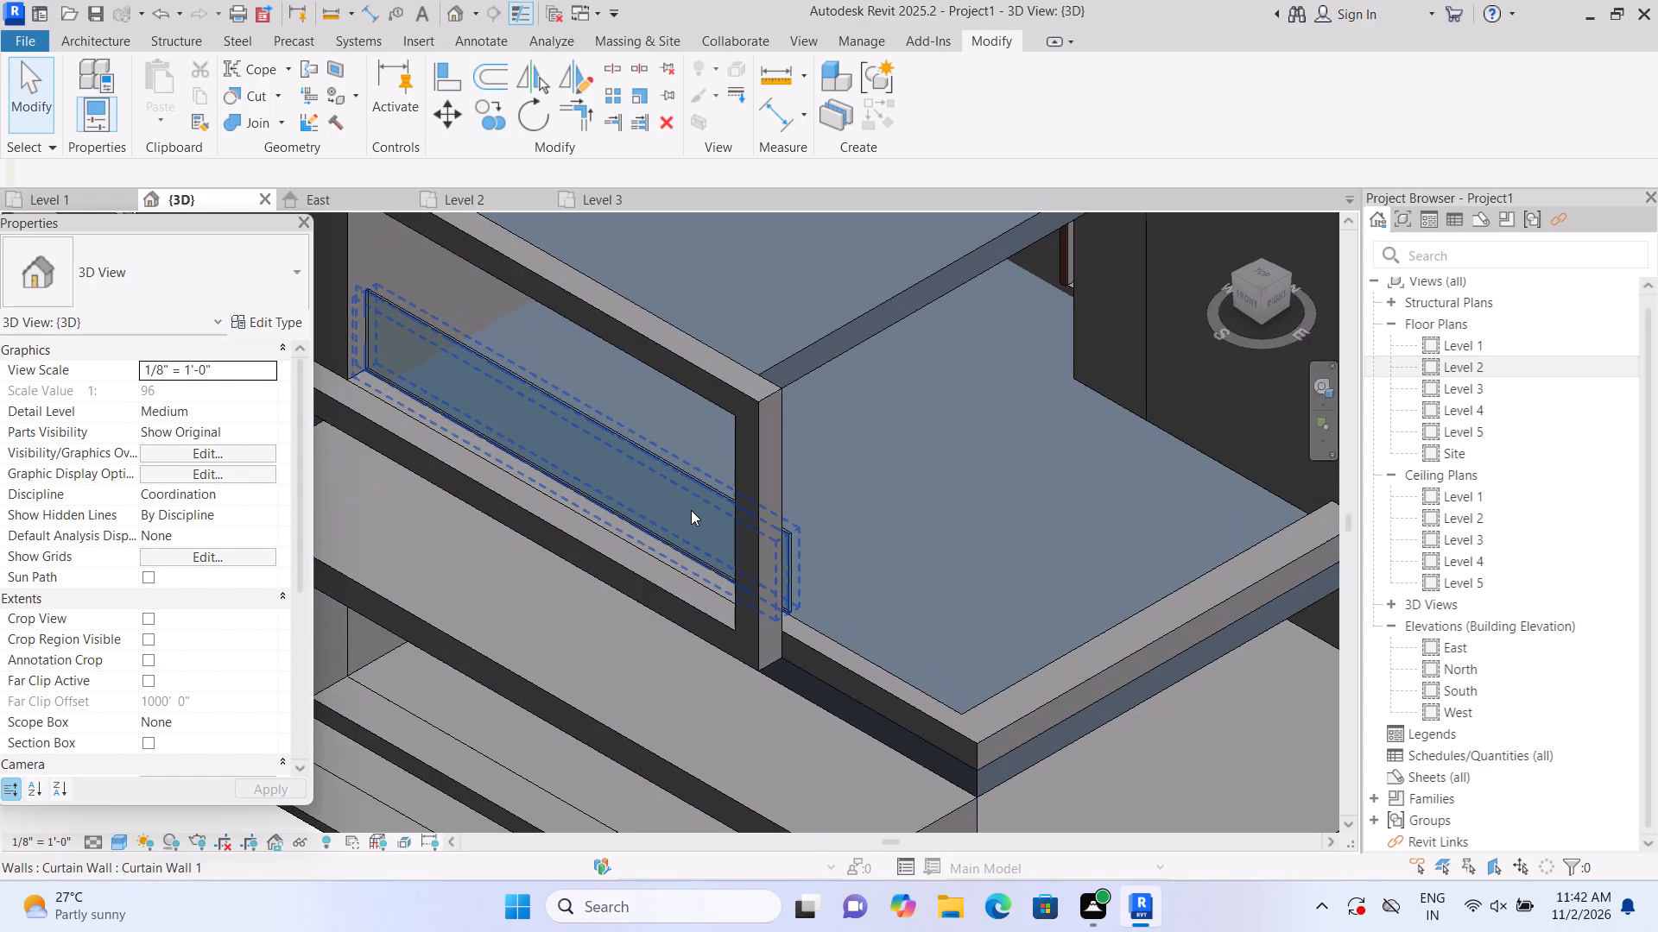
double_click(691, 510)
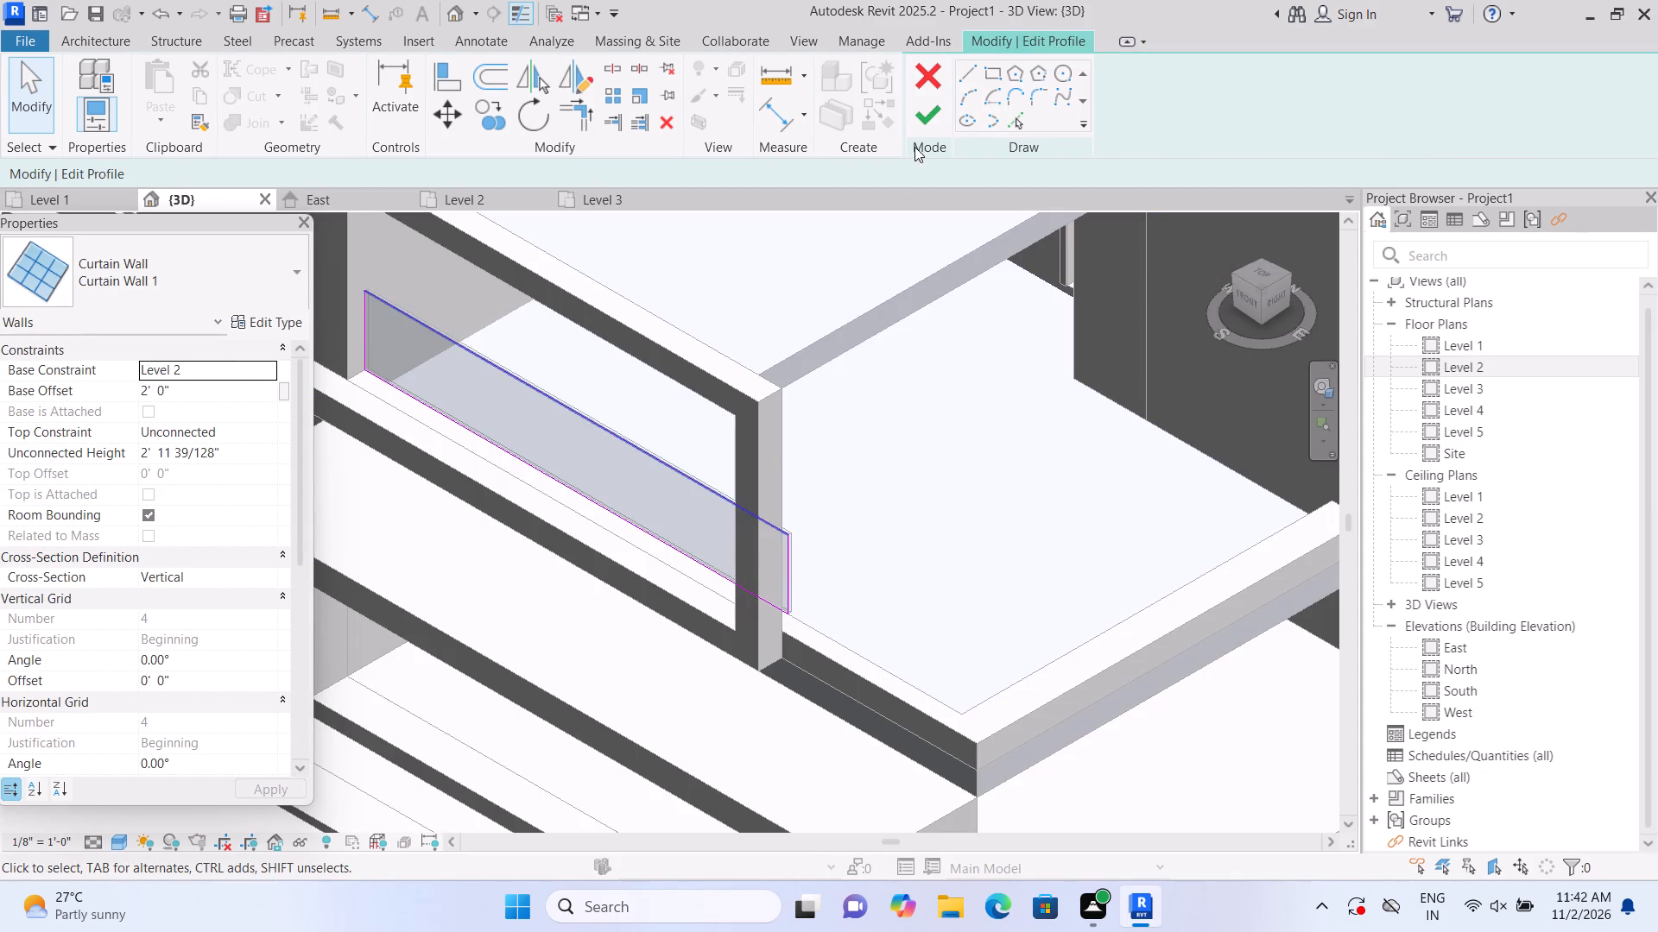
left_click(932, 116)
scroll(883, 470, "down", 4)
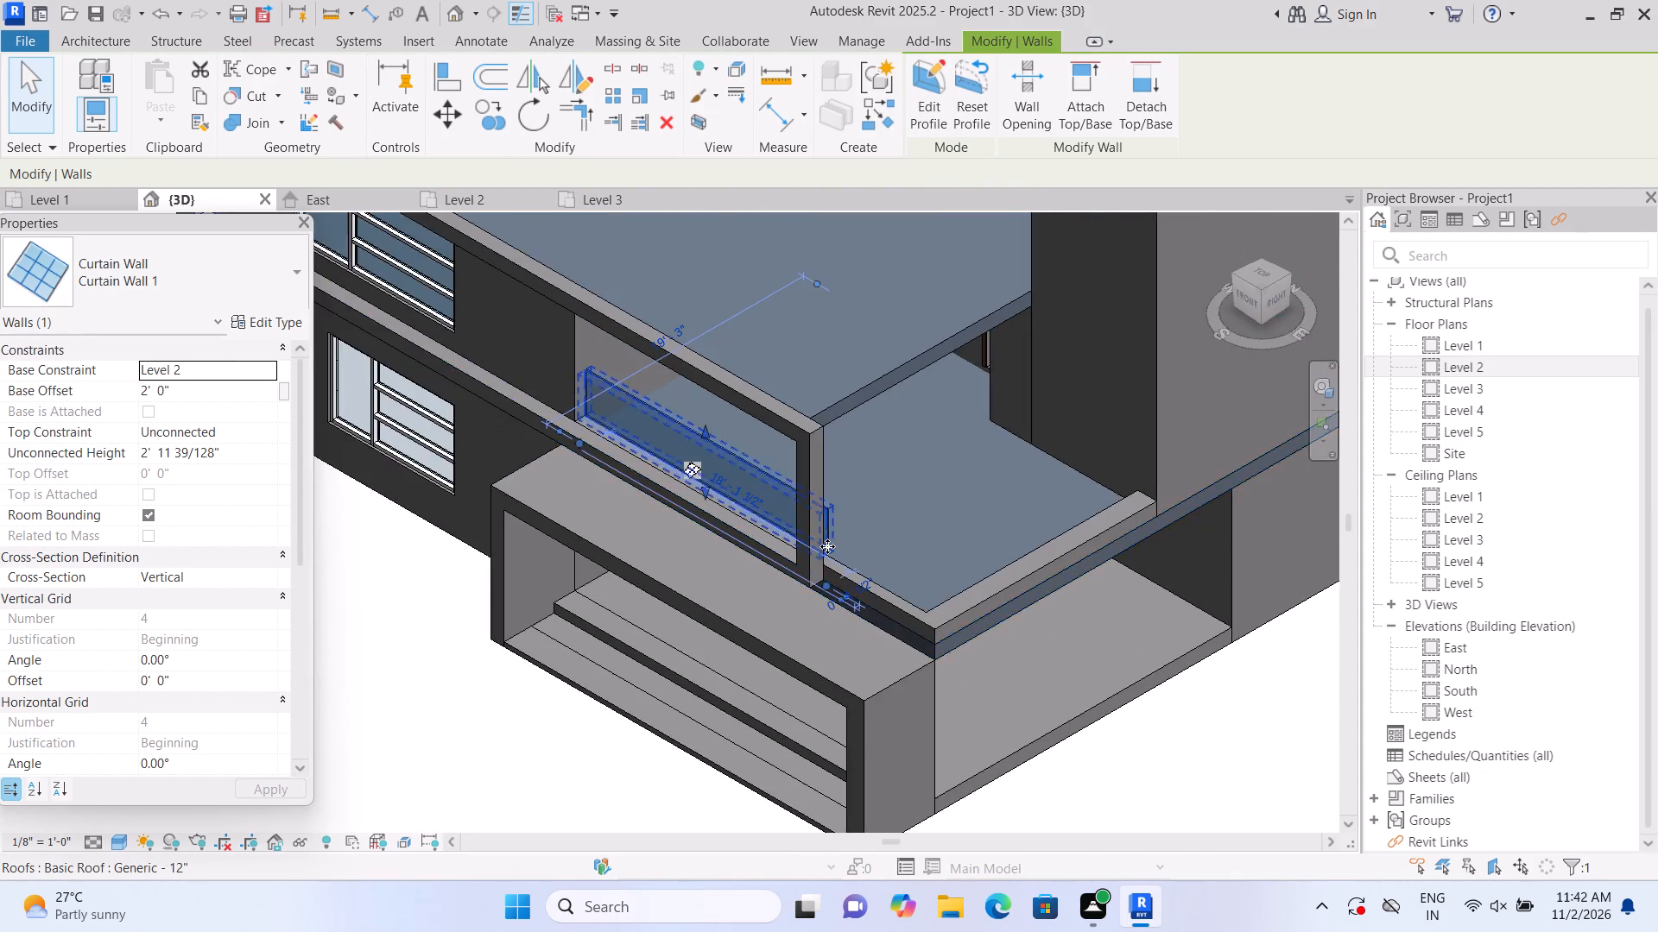
Open the Level 2 floor plan and select the terrace curtain wall behind the frame along the front edge.
scroll(825, 546, "up", 3)
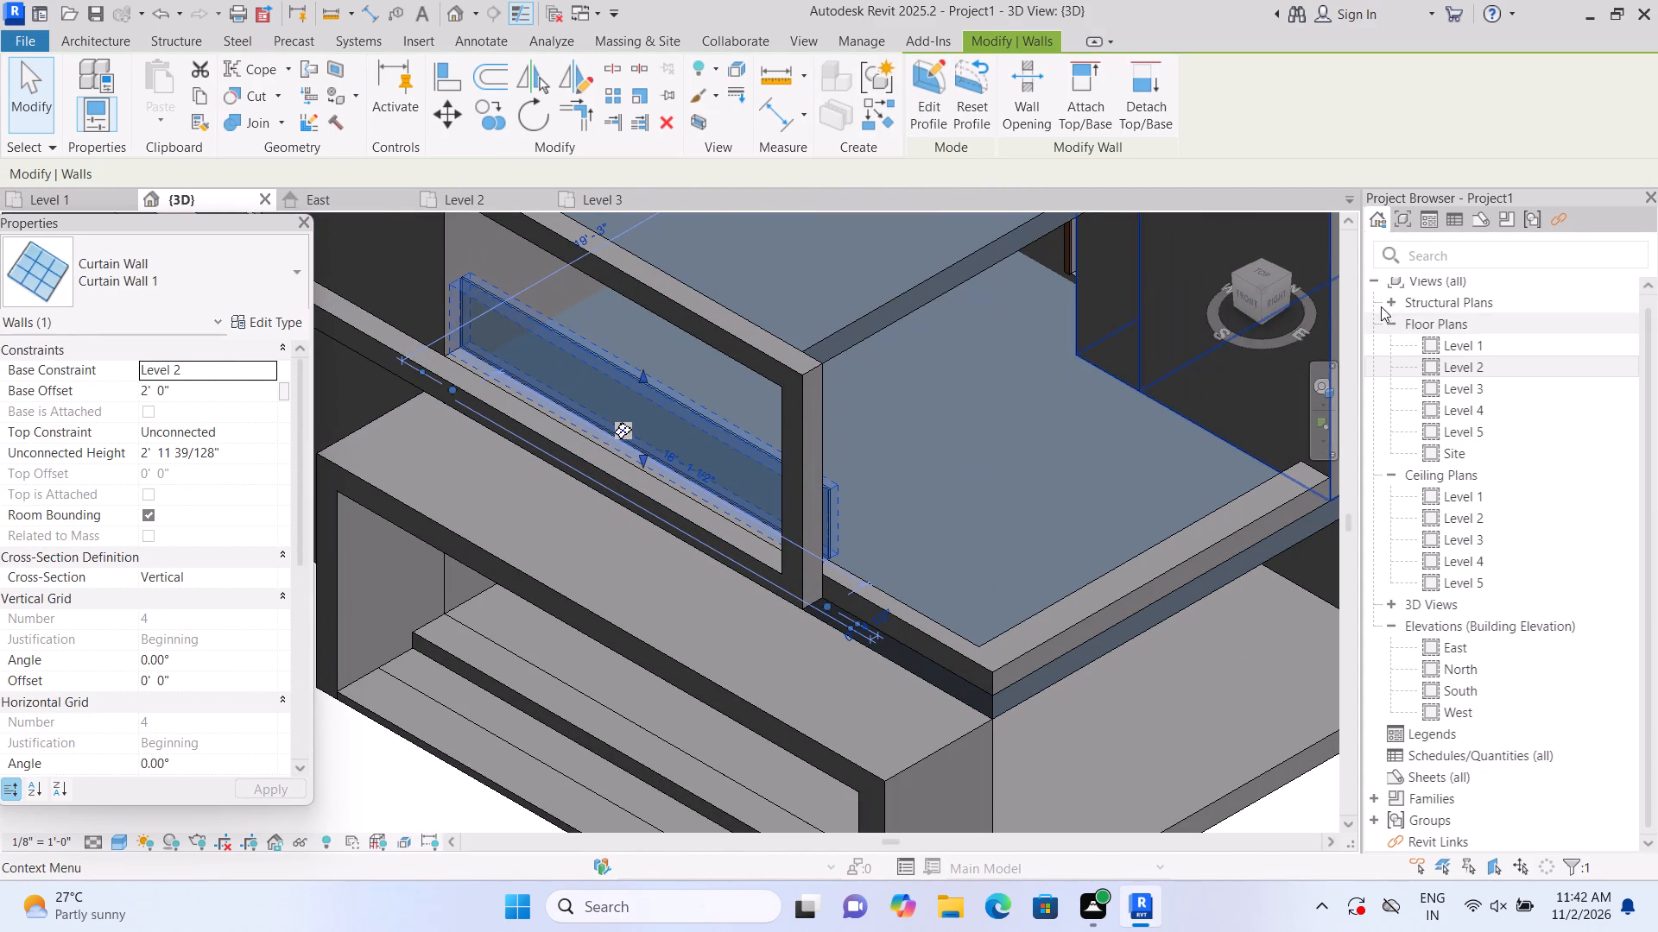
double_click(1426, 370)
scroll(842, 716, "up", 2)
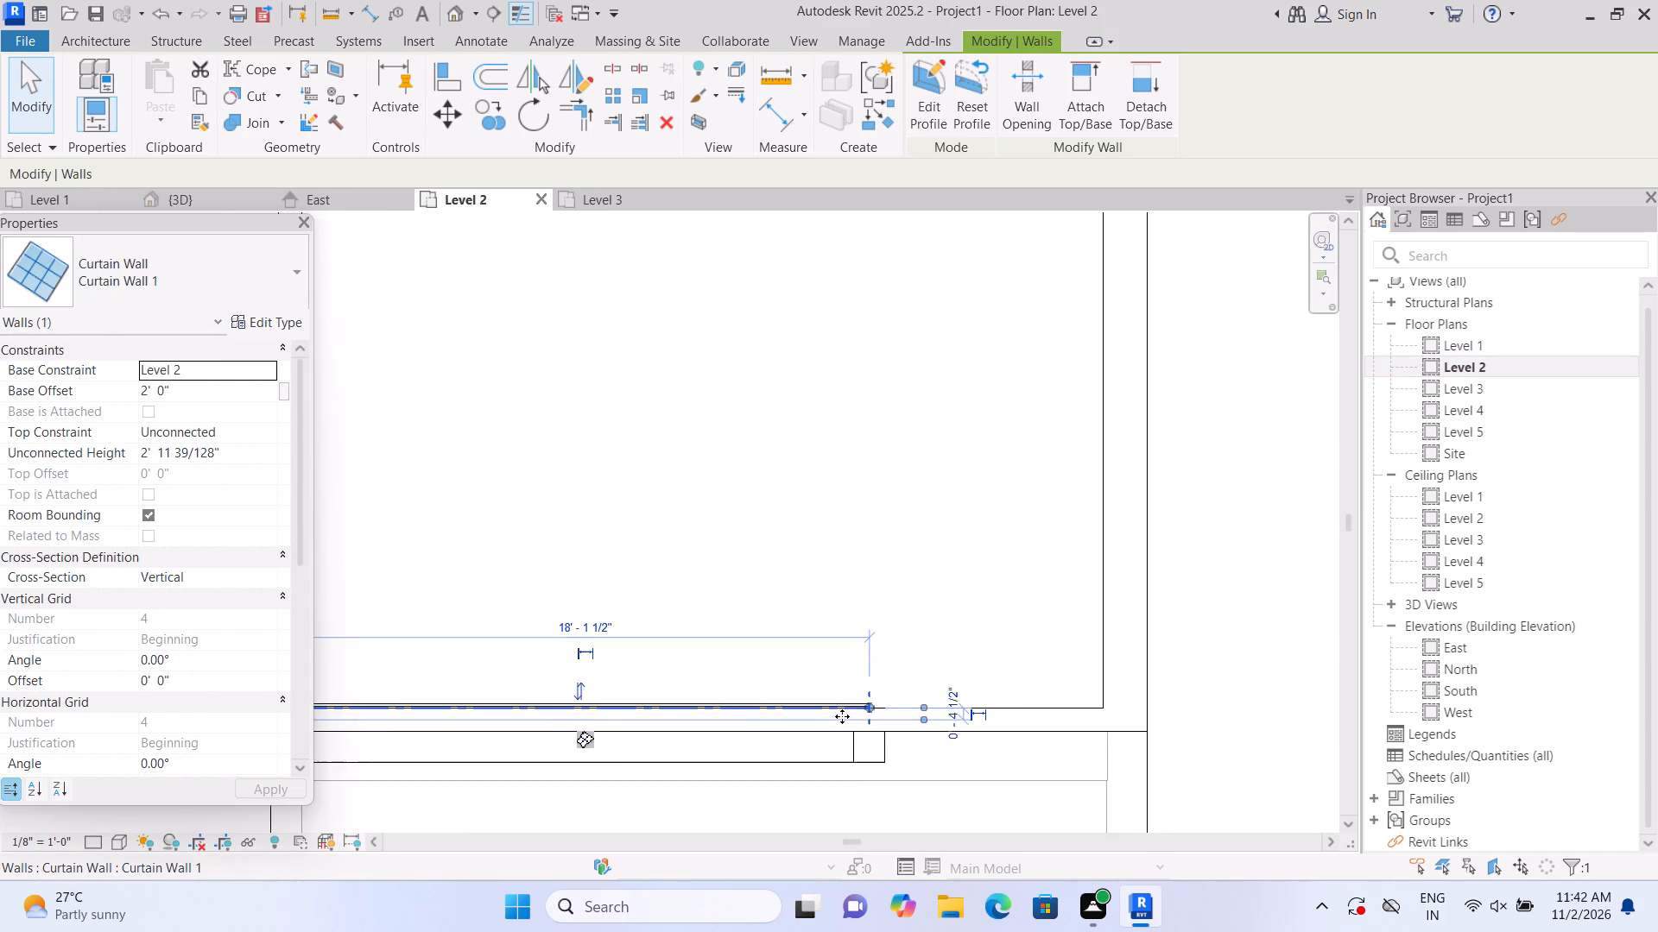
scroll(842, 716, "up", 6)
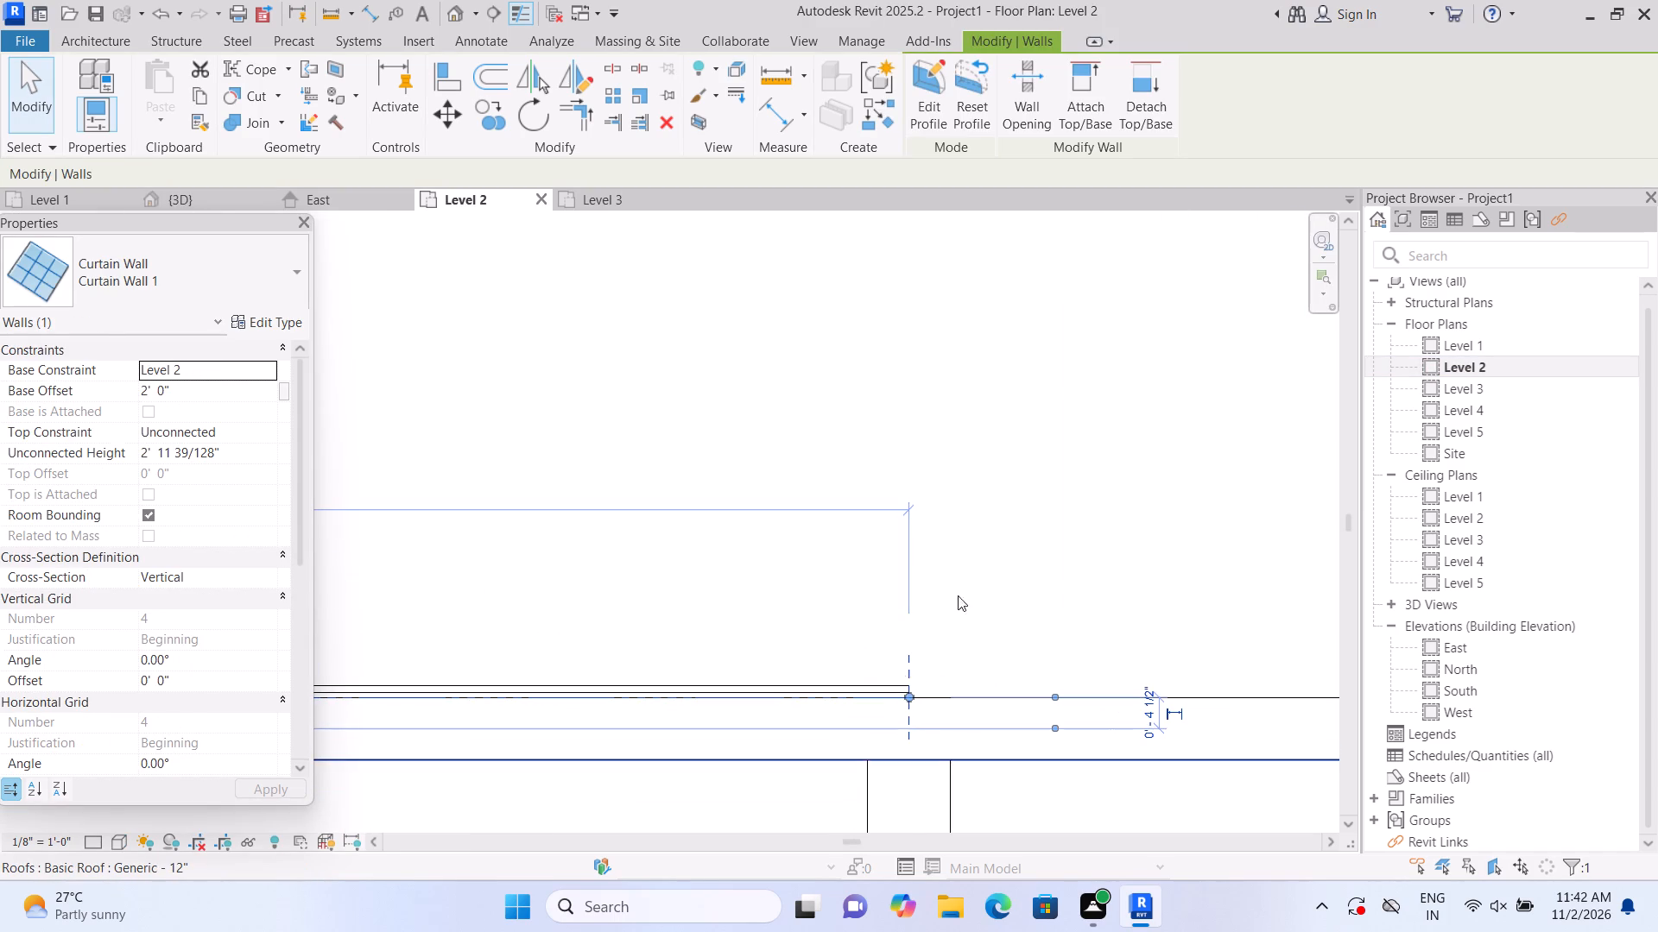
scroll(998, 548, "down", 3)
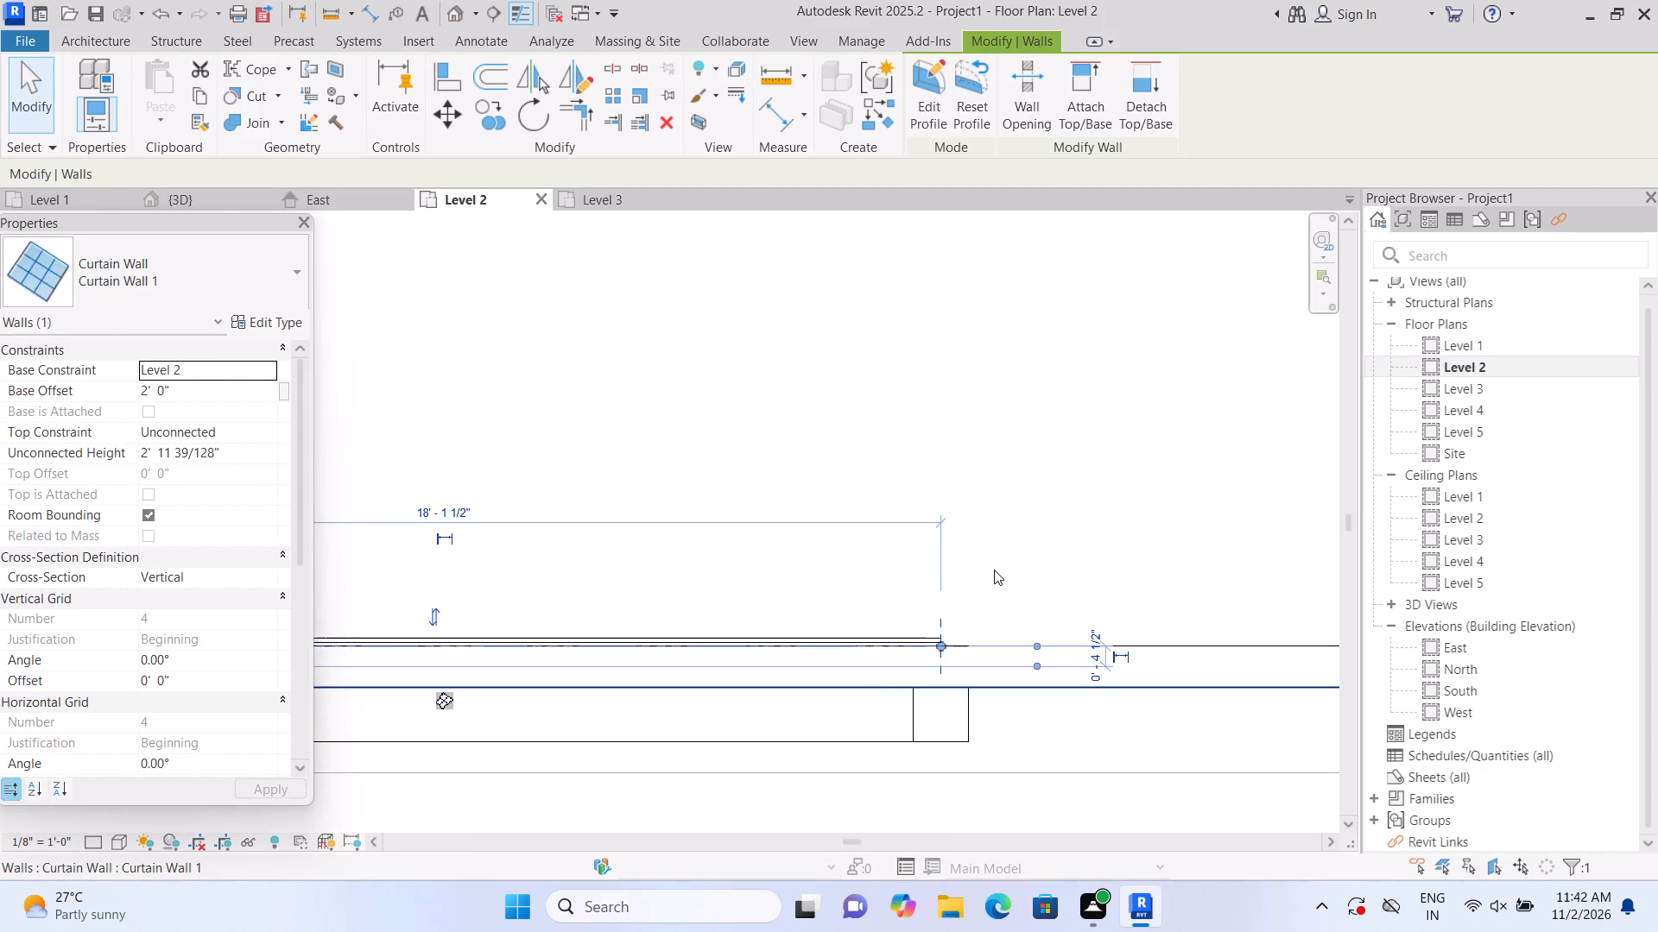
key("Escape")
middle_click_drag(982, 601, 1061, 581)
scroll(1083, 575, "down", 3)
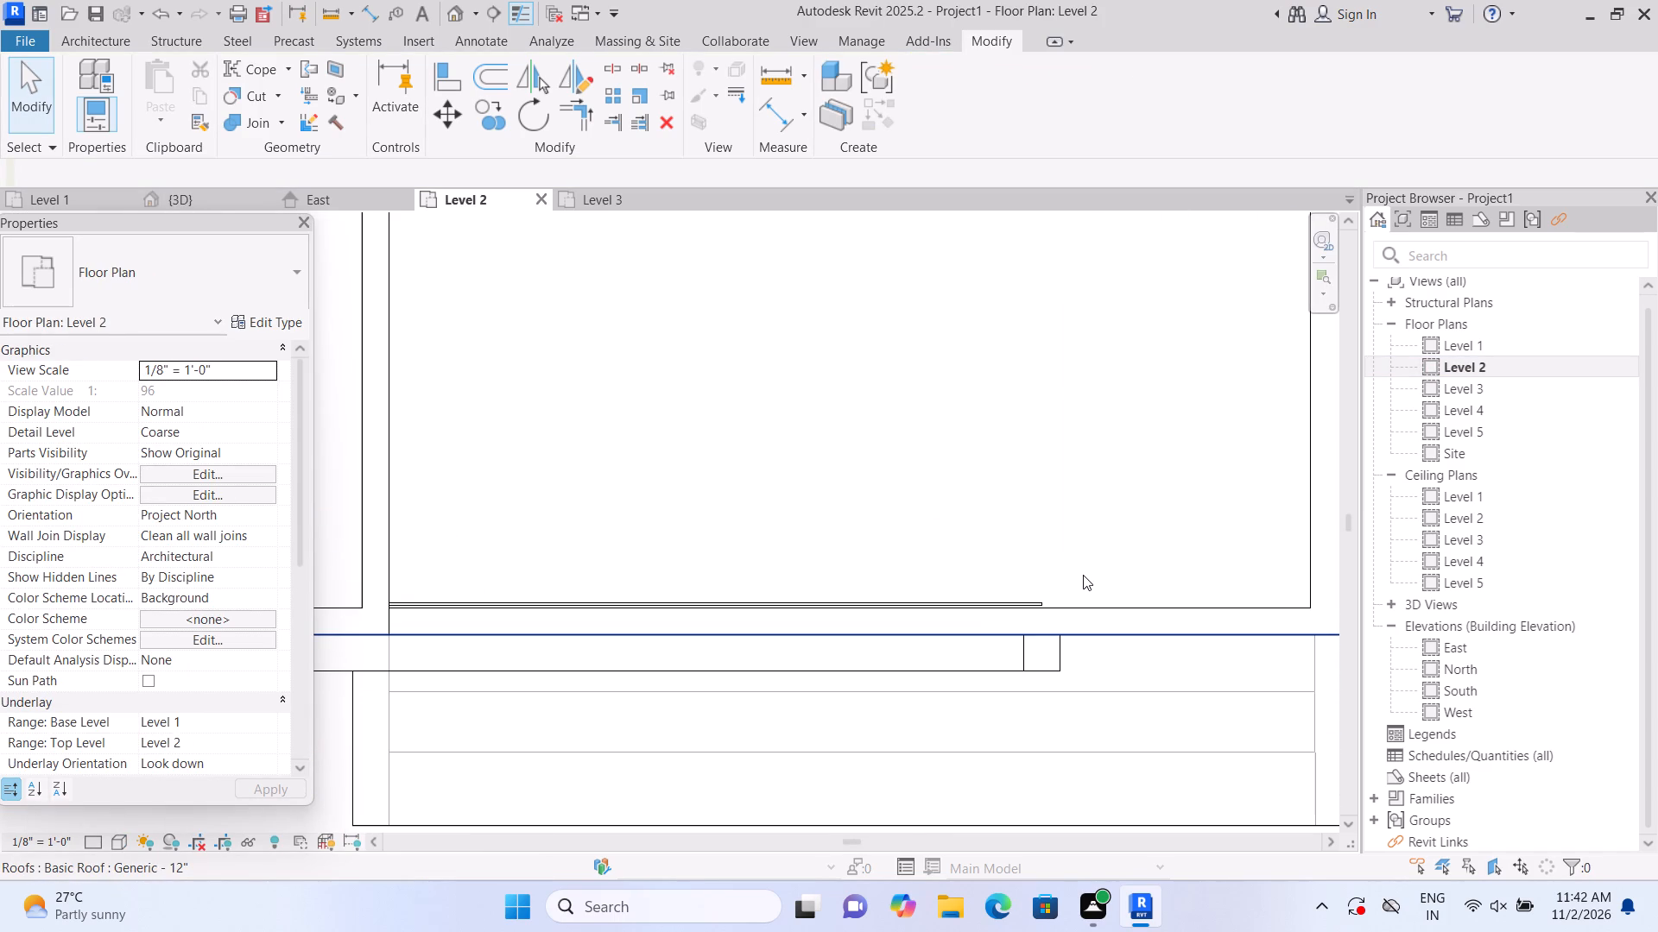
left_click(968, 603)
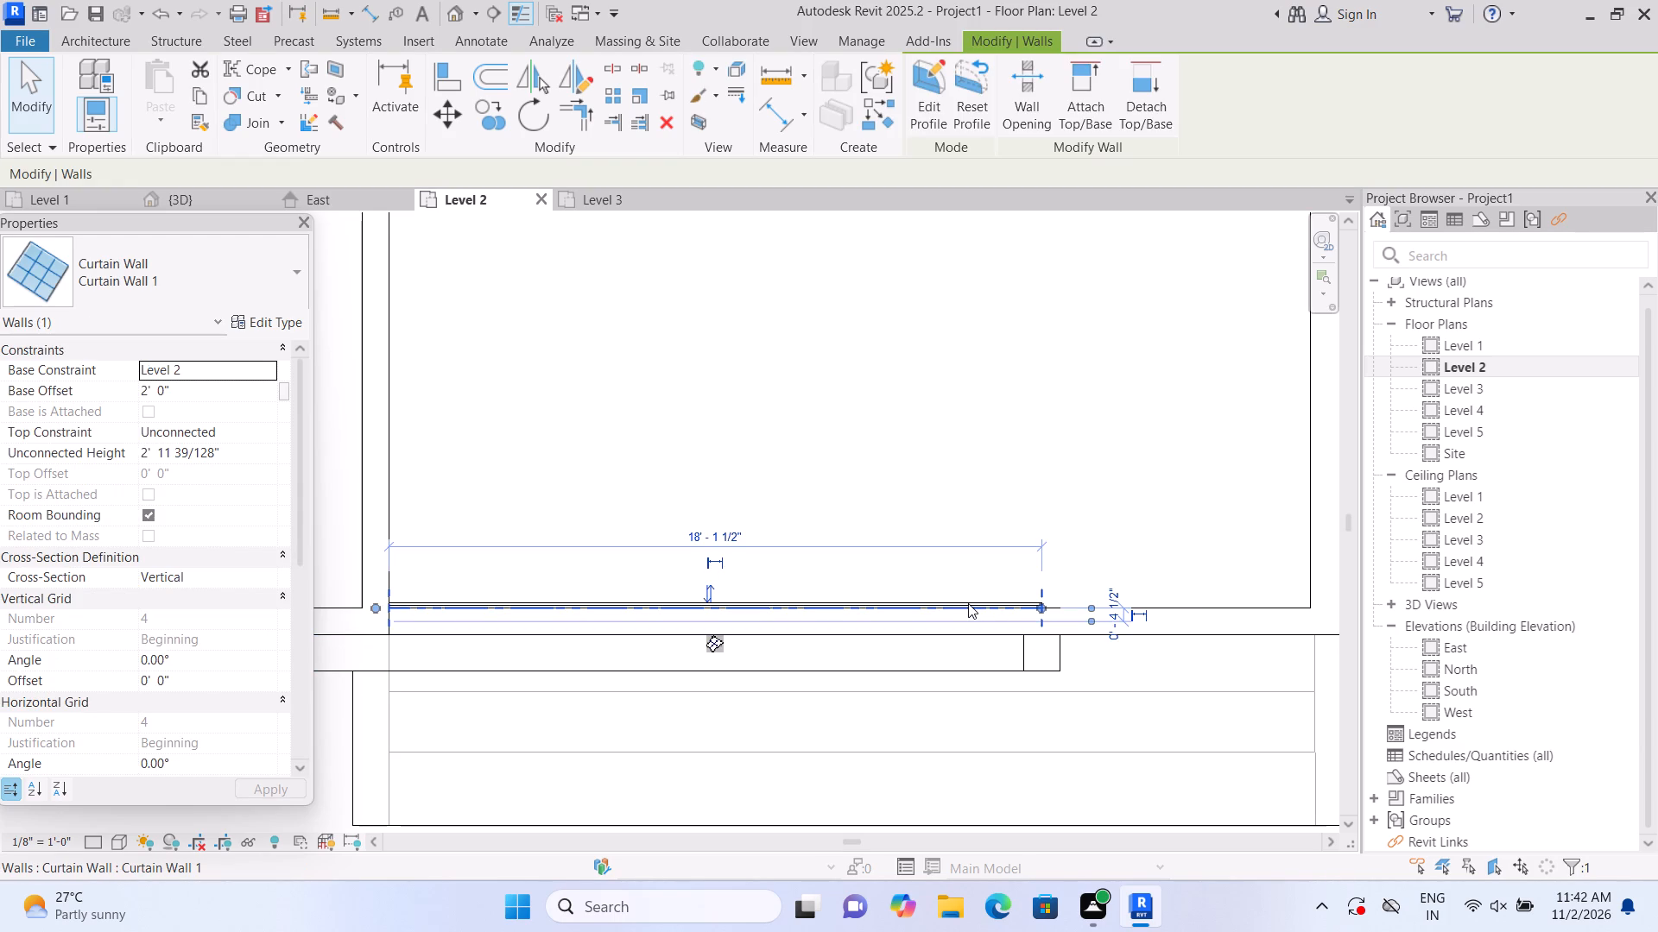
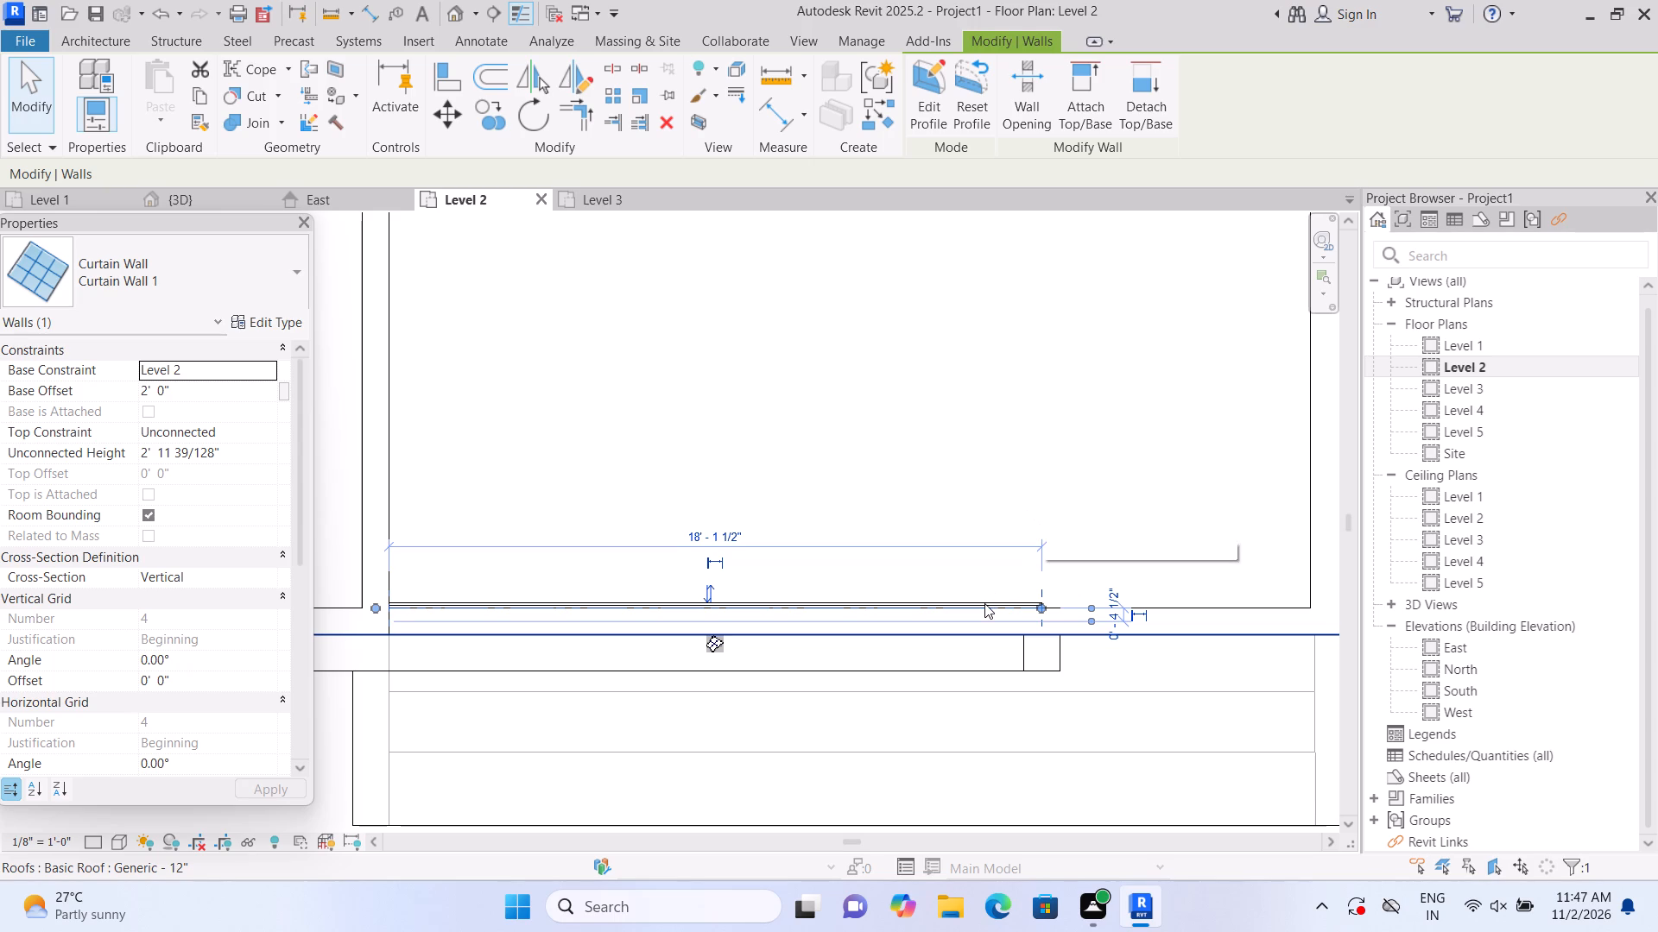
Delete the terrace curtain wall along the front edge in the Level 2 floor plan.
key("Escape")
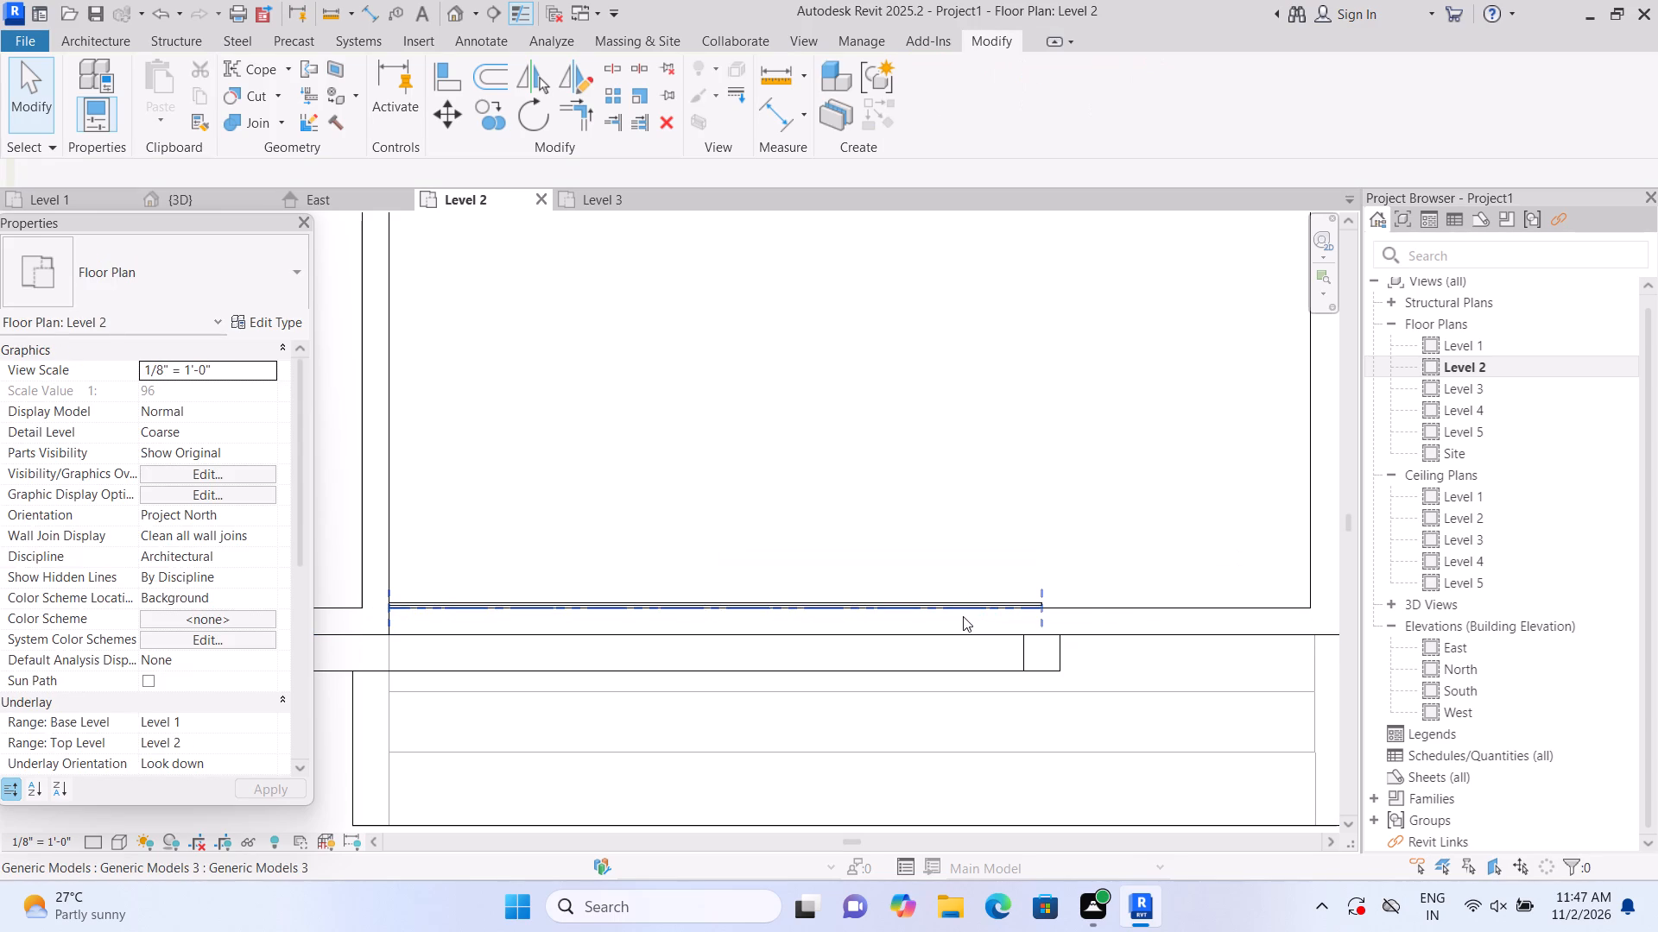
double_click(963, 616)
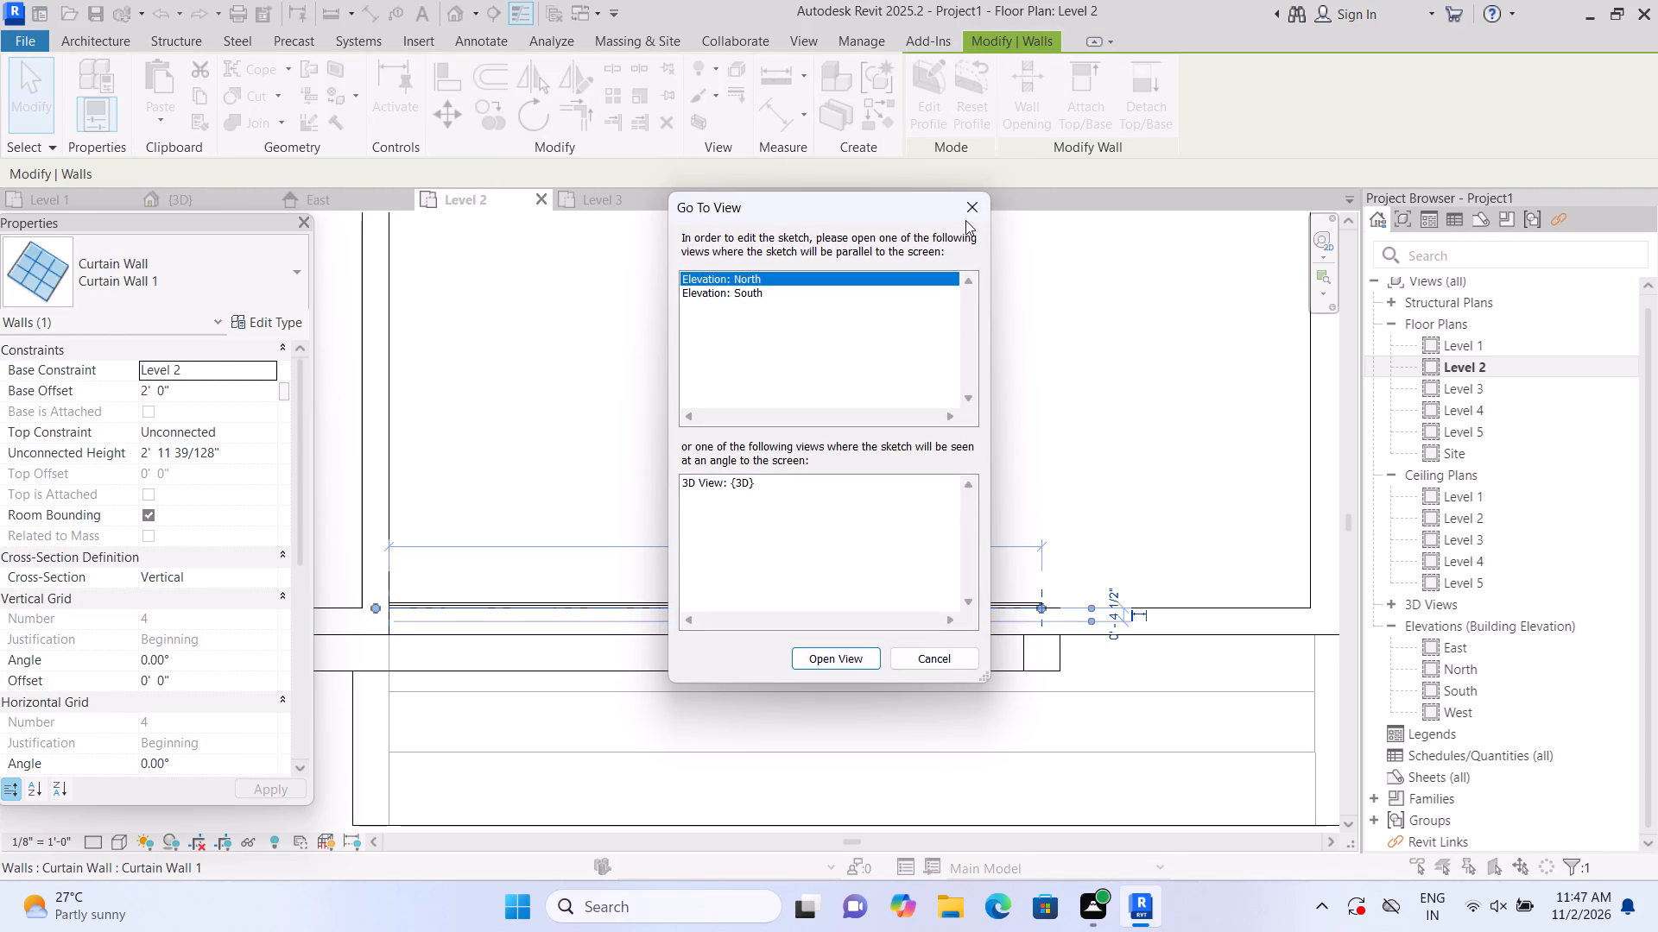
left_click(965, 220)
key("Delete")
scroll(975, 291, "down", 2)
scroll(975, 293, "up", 1)
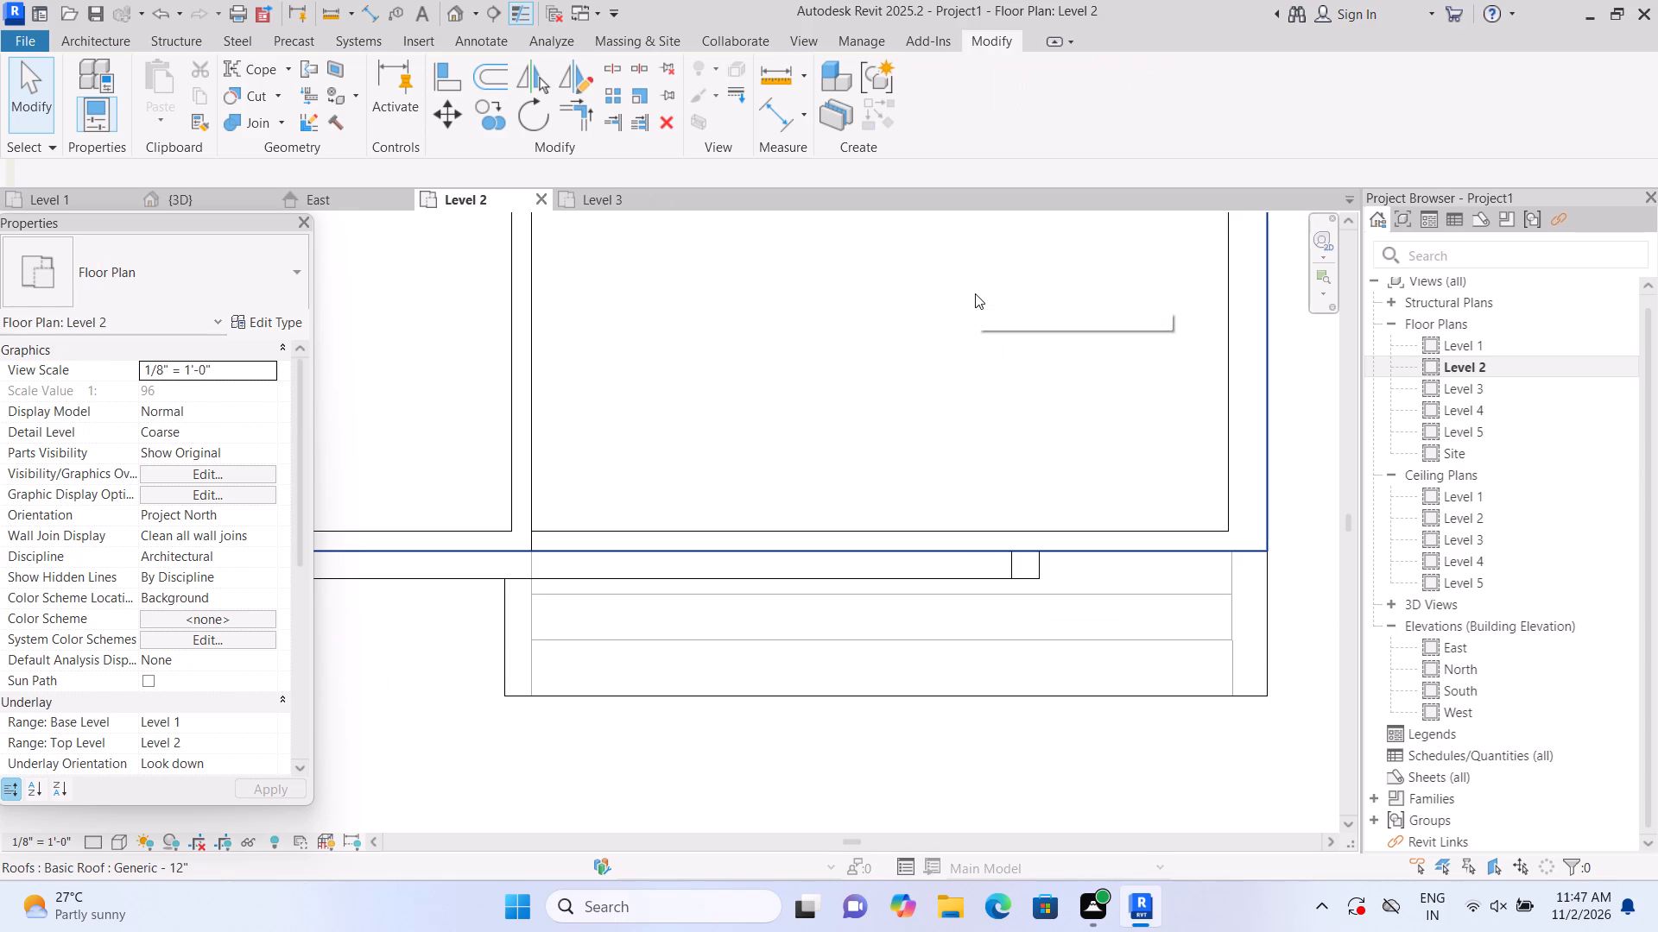
Draw a new Curtain Wall 1 wall about 18' 2" long on Level 2, from the house wall's corner along the terrace's front edge to the frame post.
left_click(112, 42)
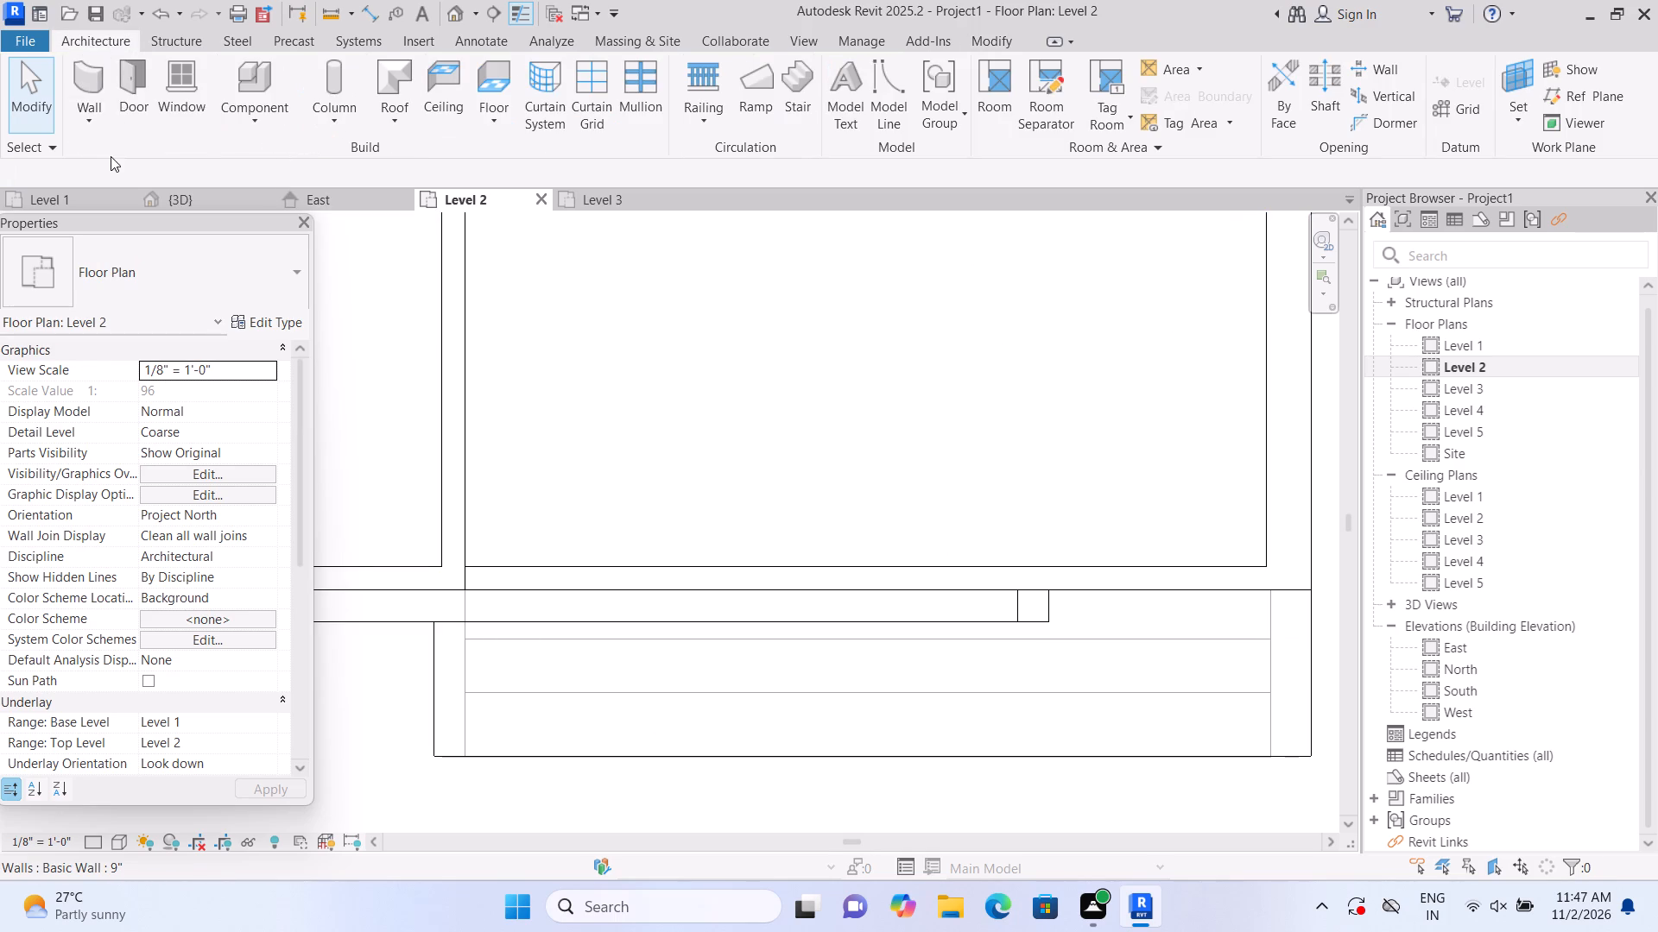
double_click(98, 81)
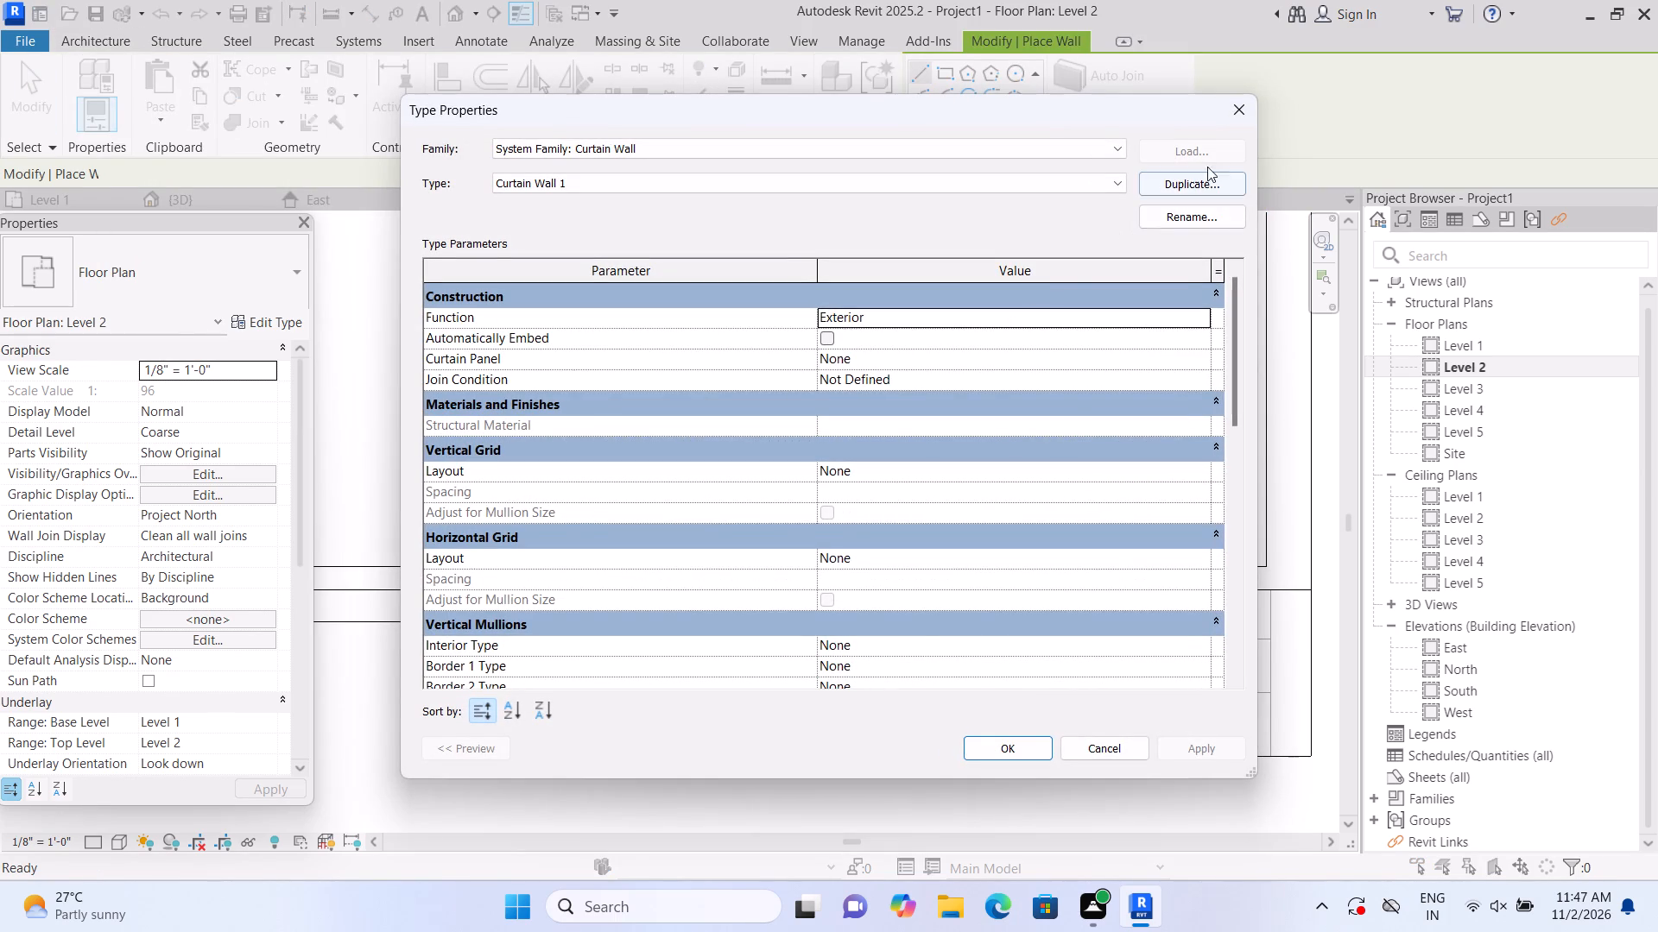
left_click(1231, 120)
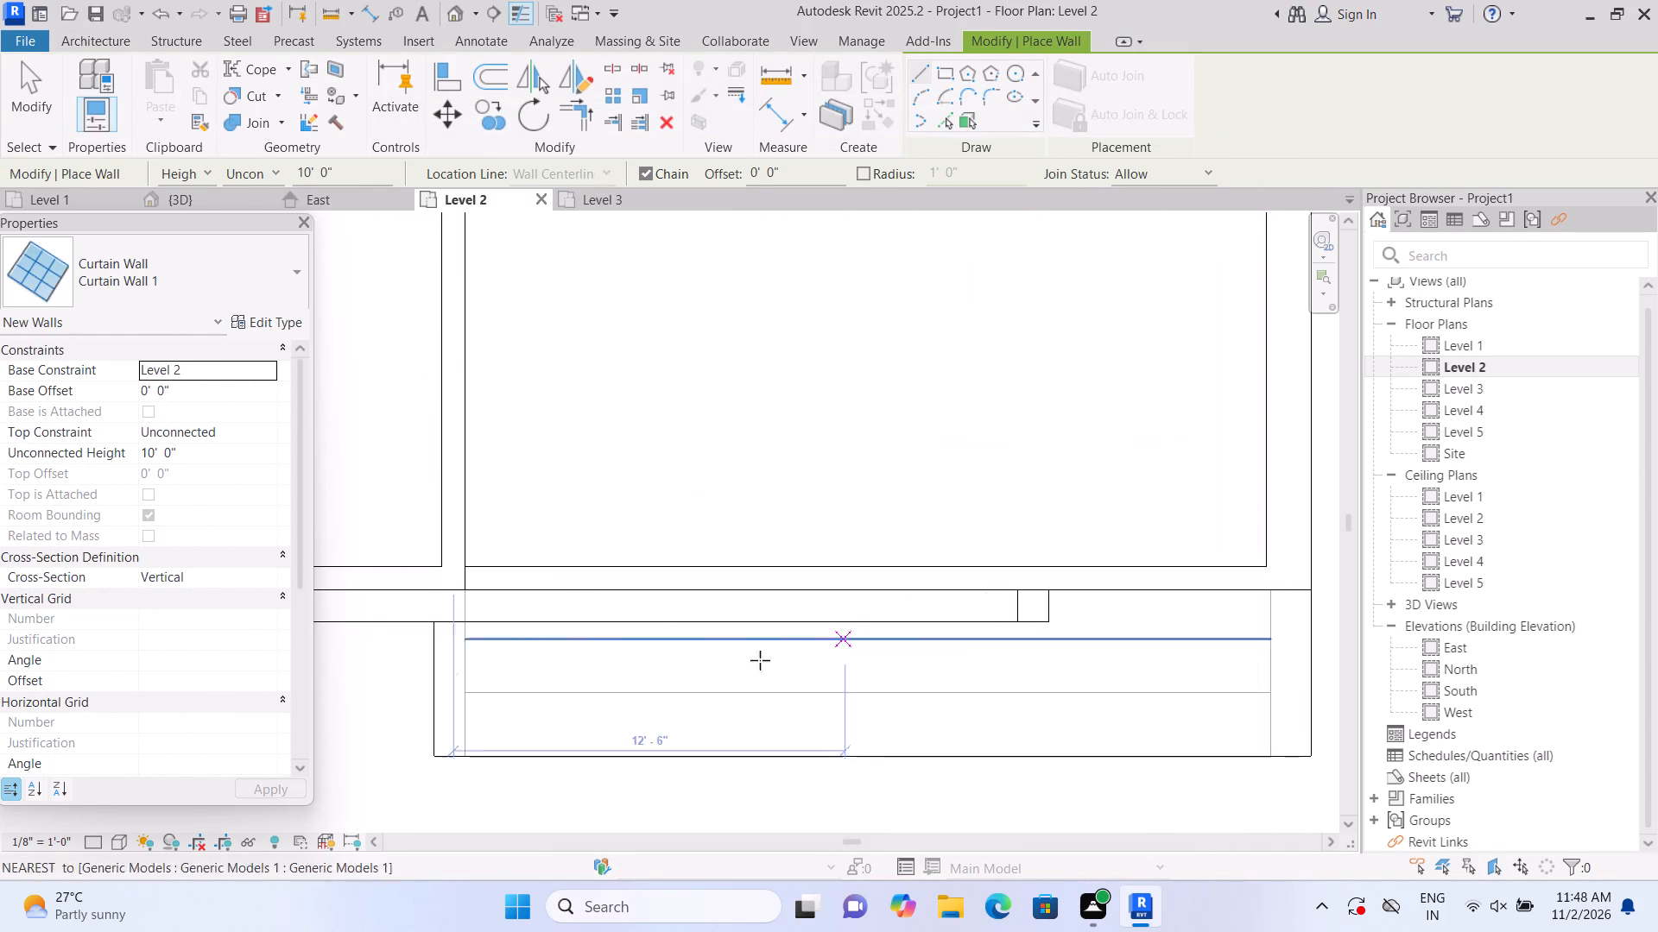
left_click(468, 558)
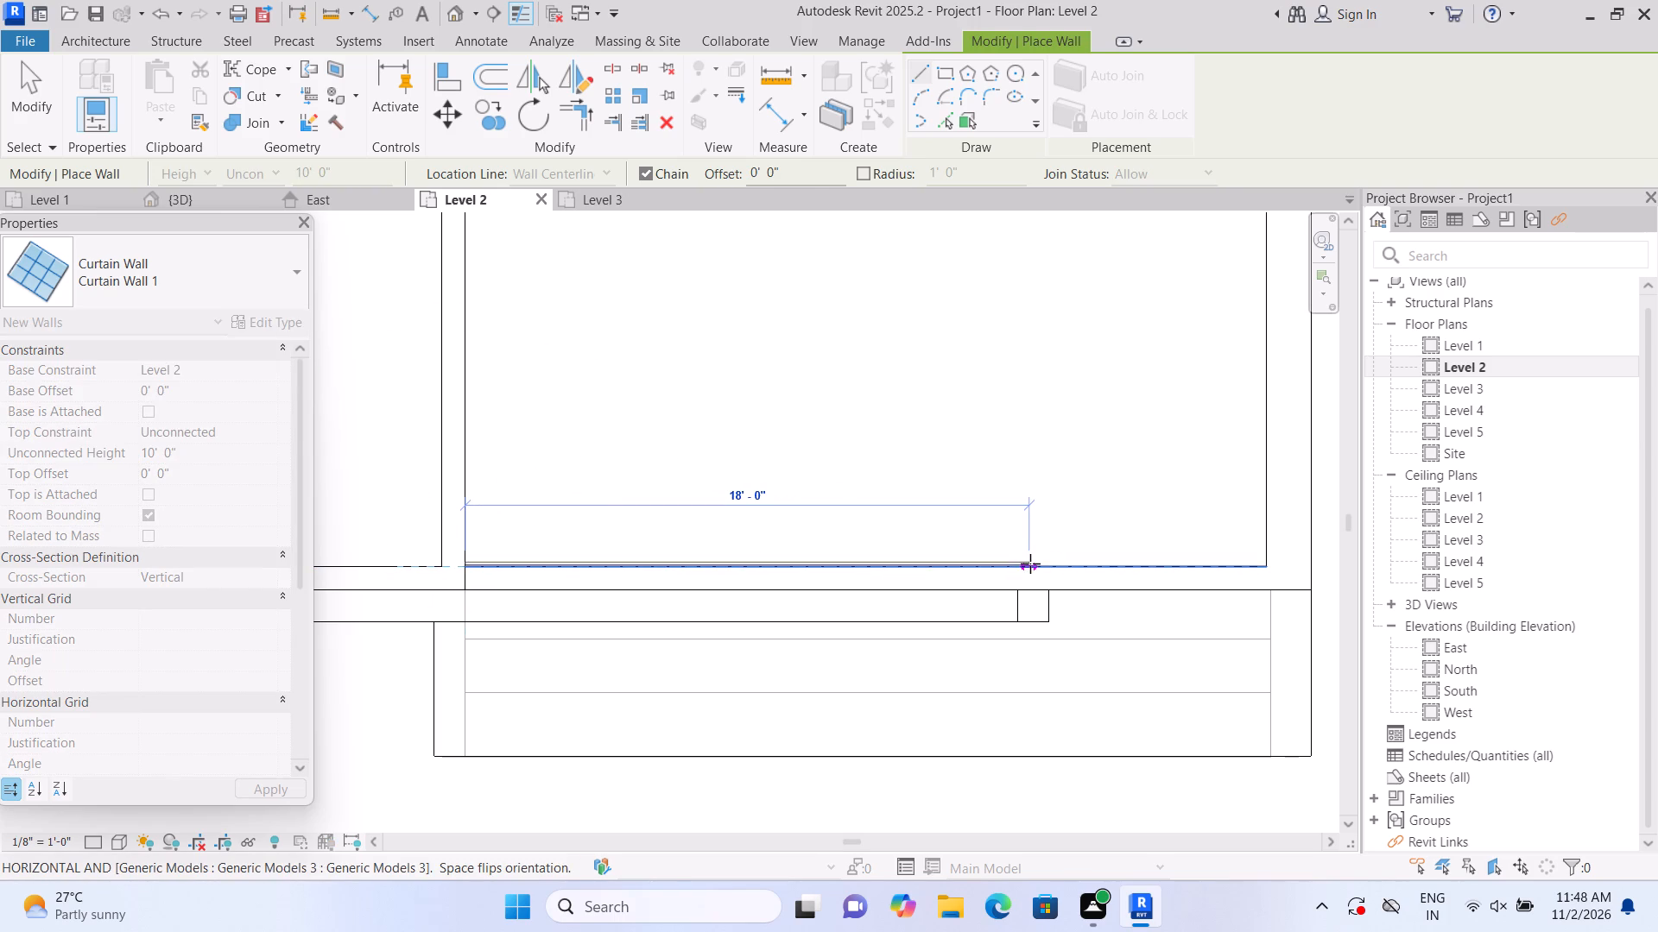
scroll(1031, 566, "up", 3)
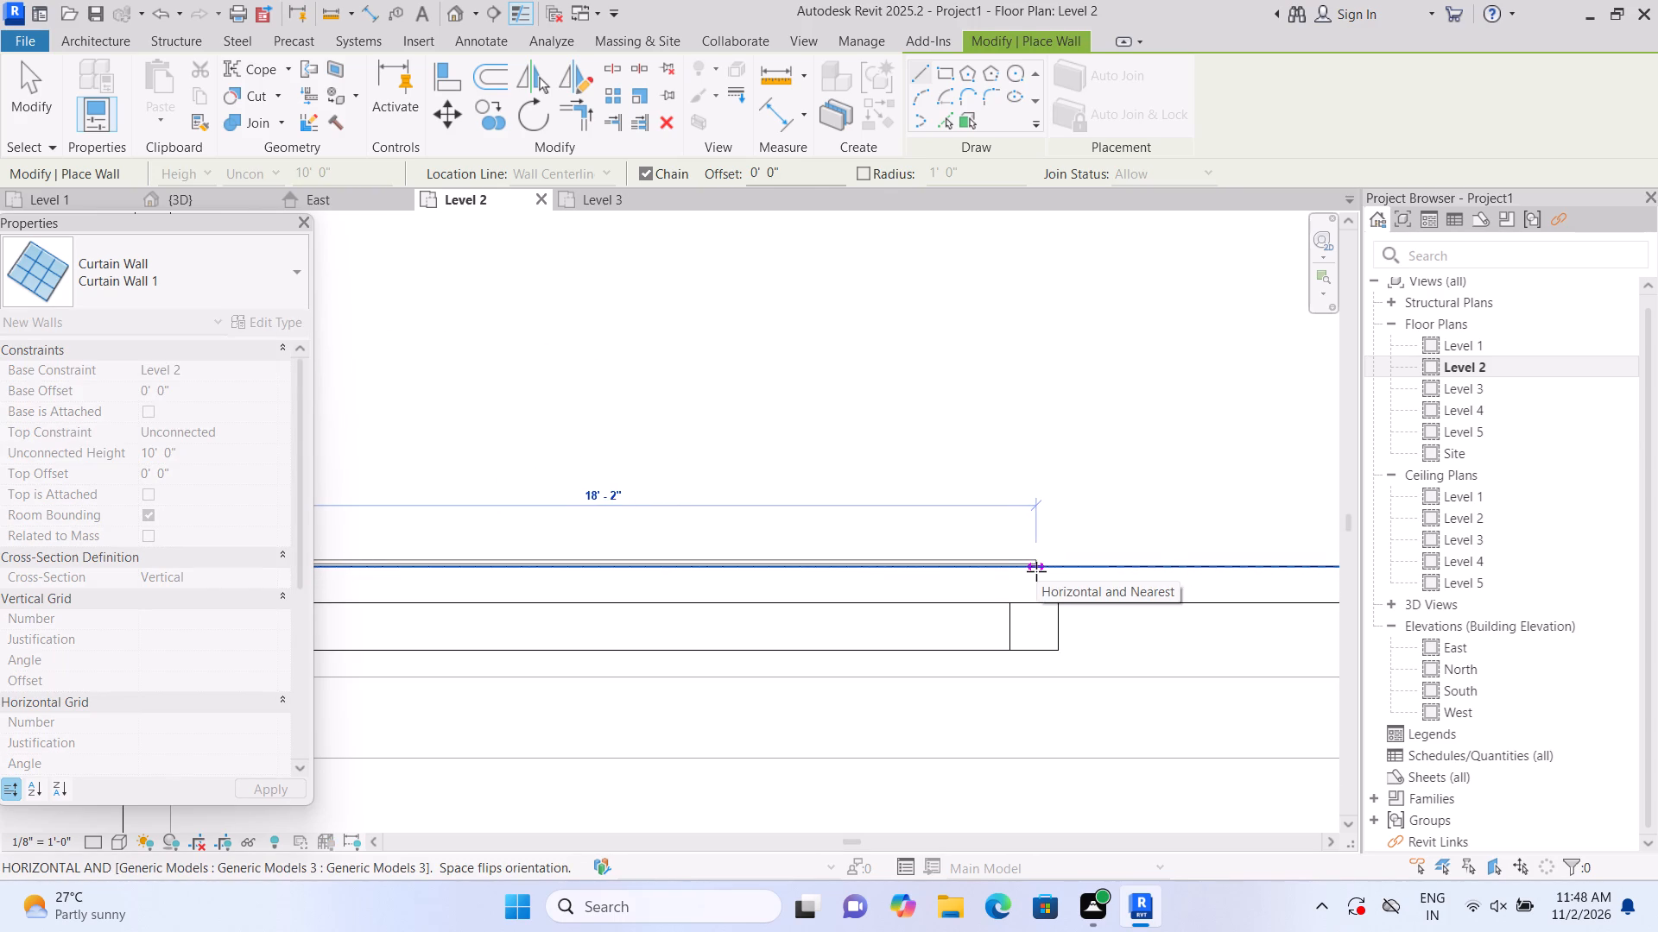
left_click(1036, 571)
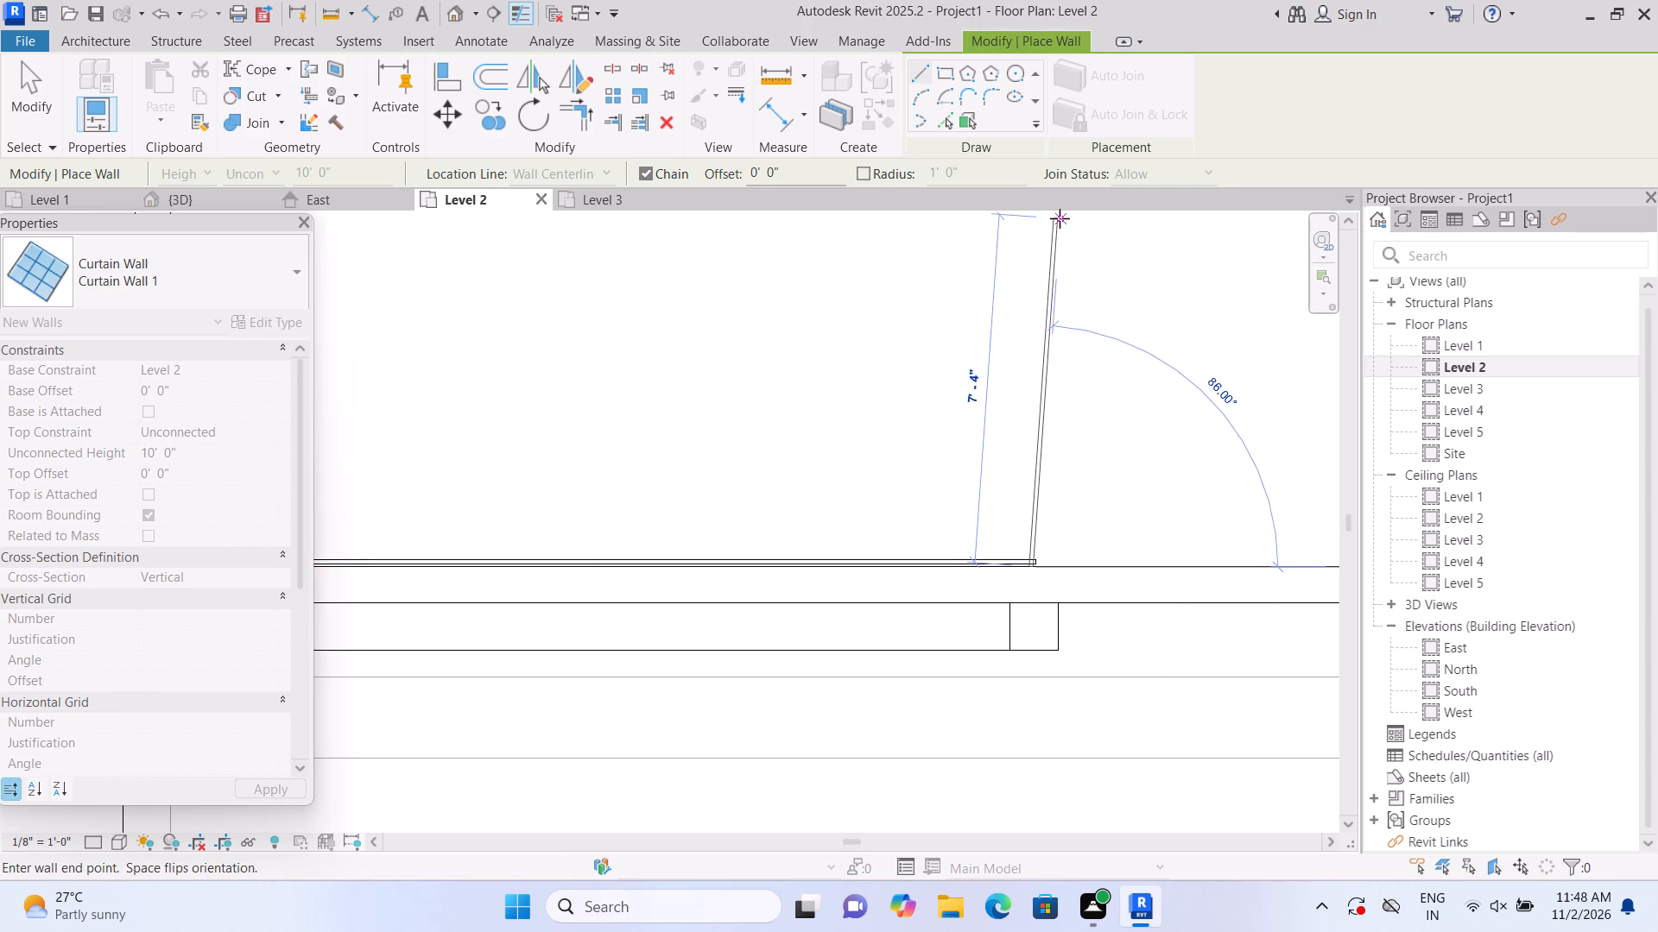
key("Escape")
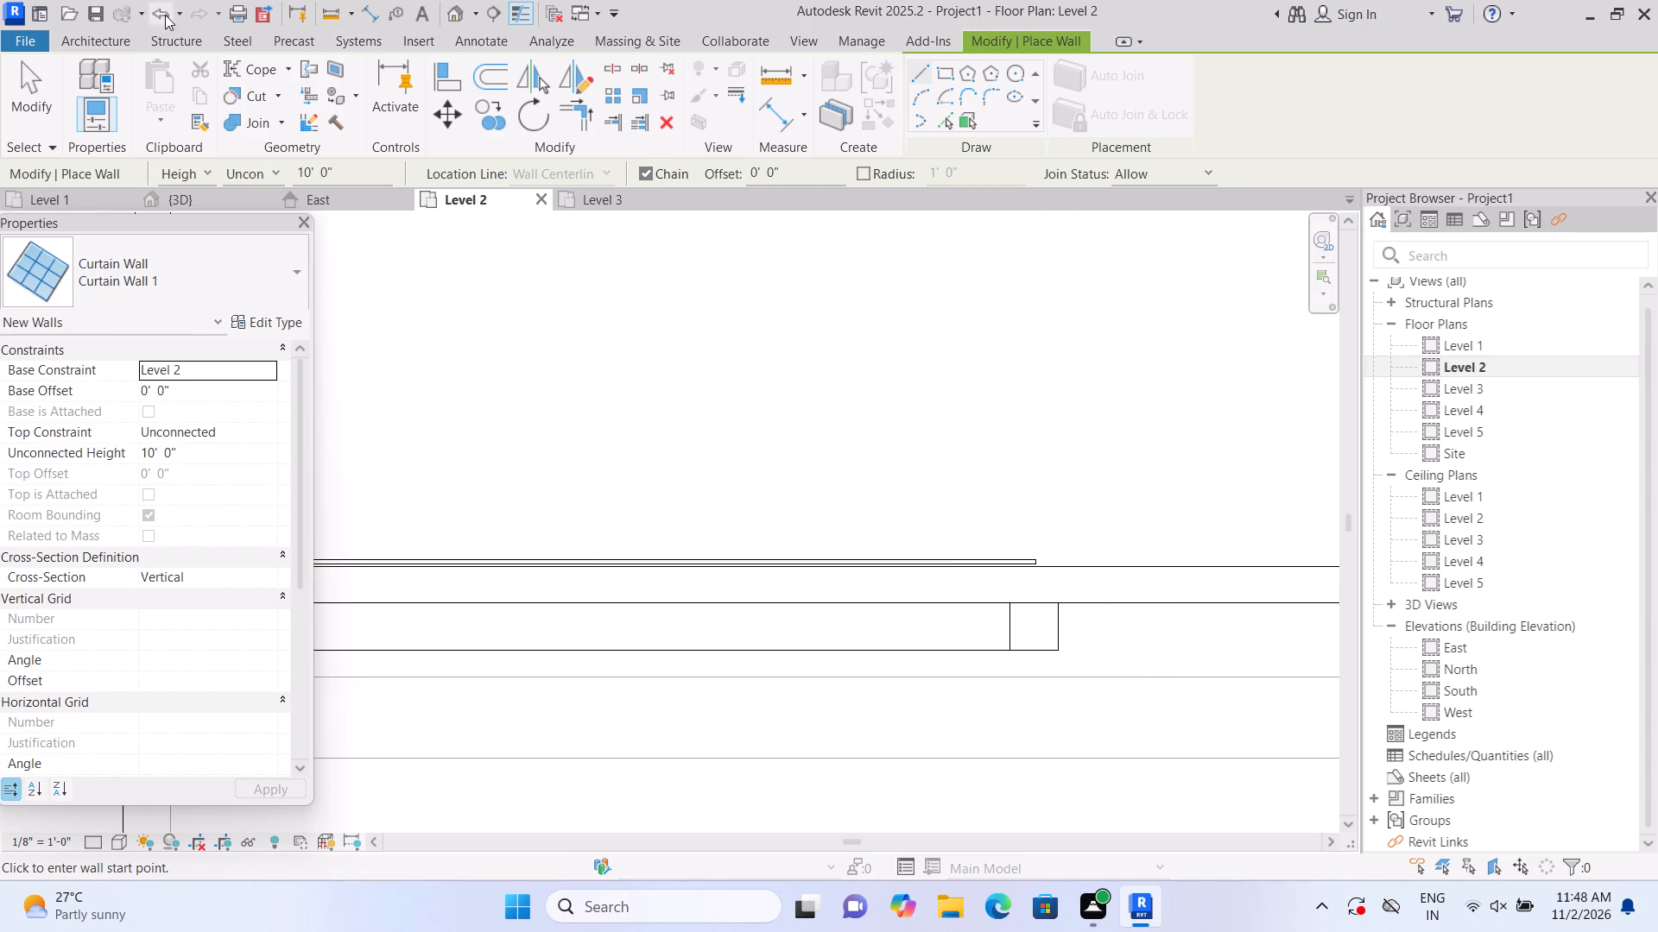
In the front 3D view, pull the new curtain wall's outer end in slightly, making the wall 18' 1 1/2" long.
left_click(458, 17)
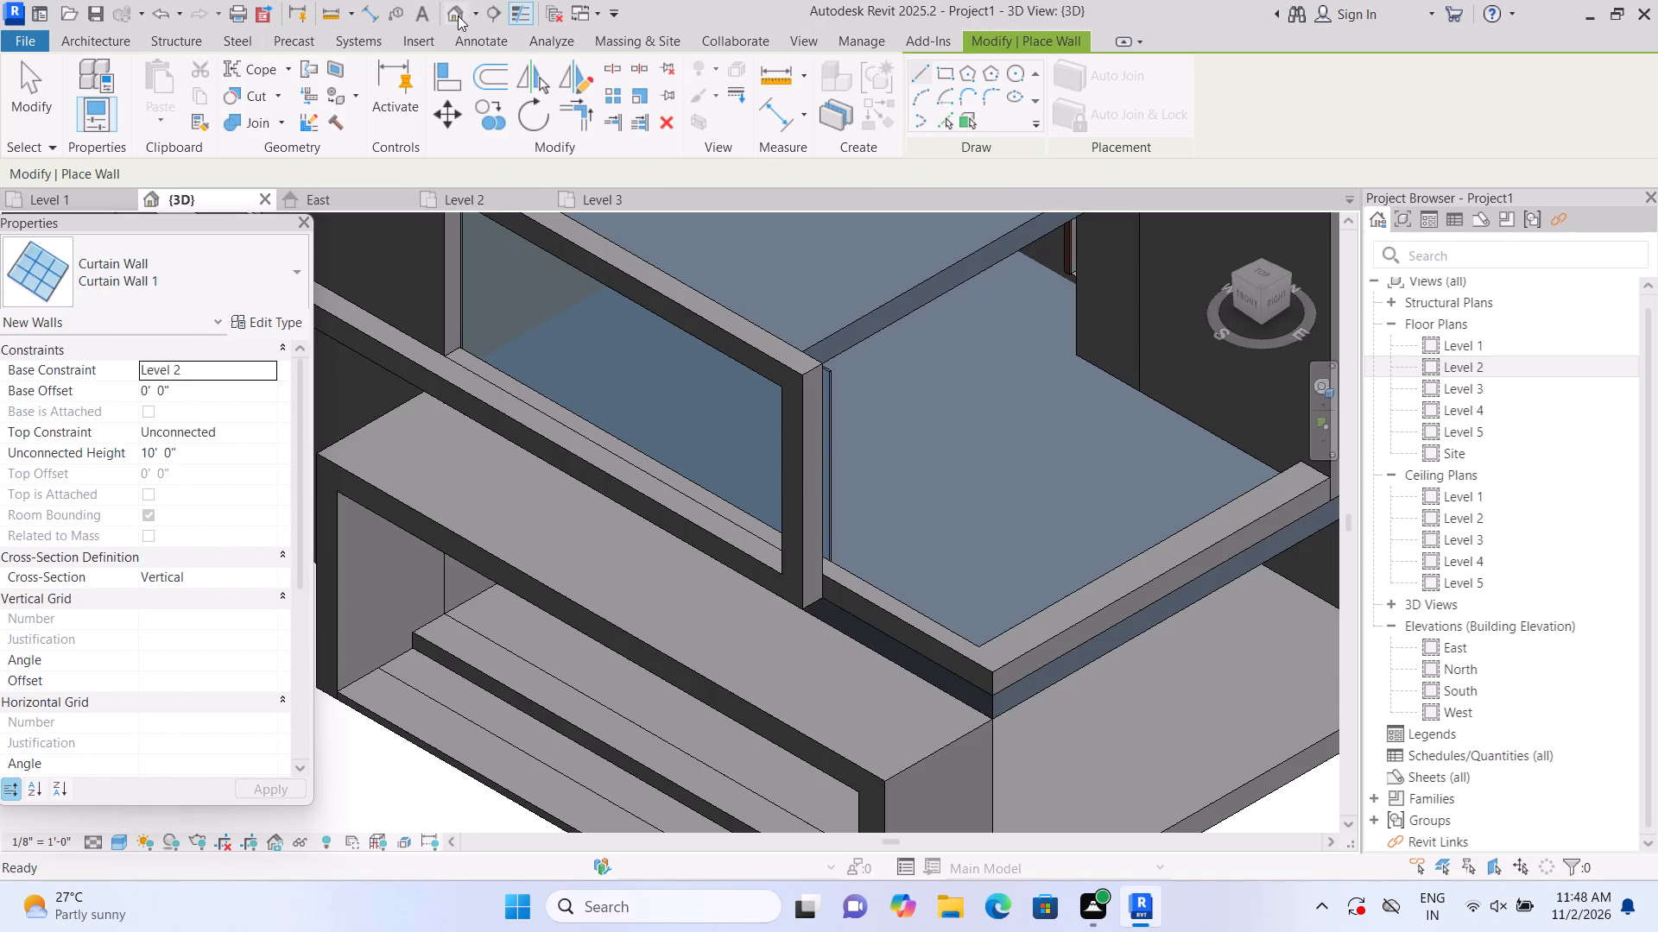
scroll(697, 579, "up", 1)
scroll(843, 498, "up", 1)
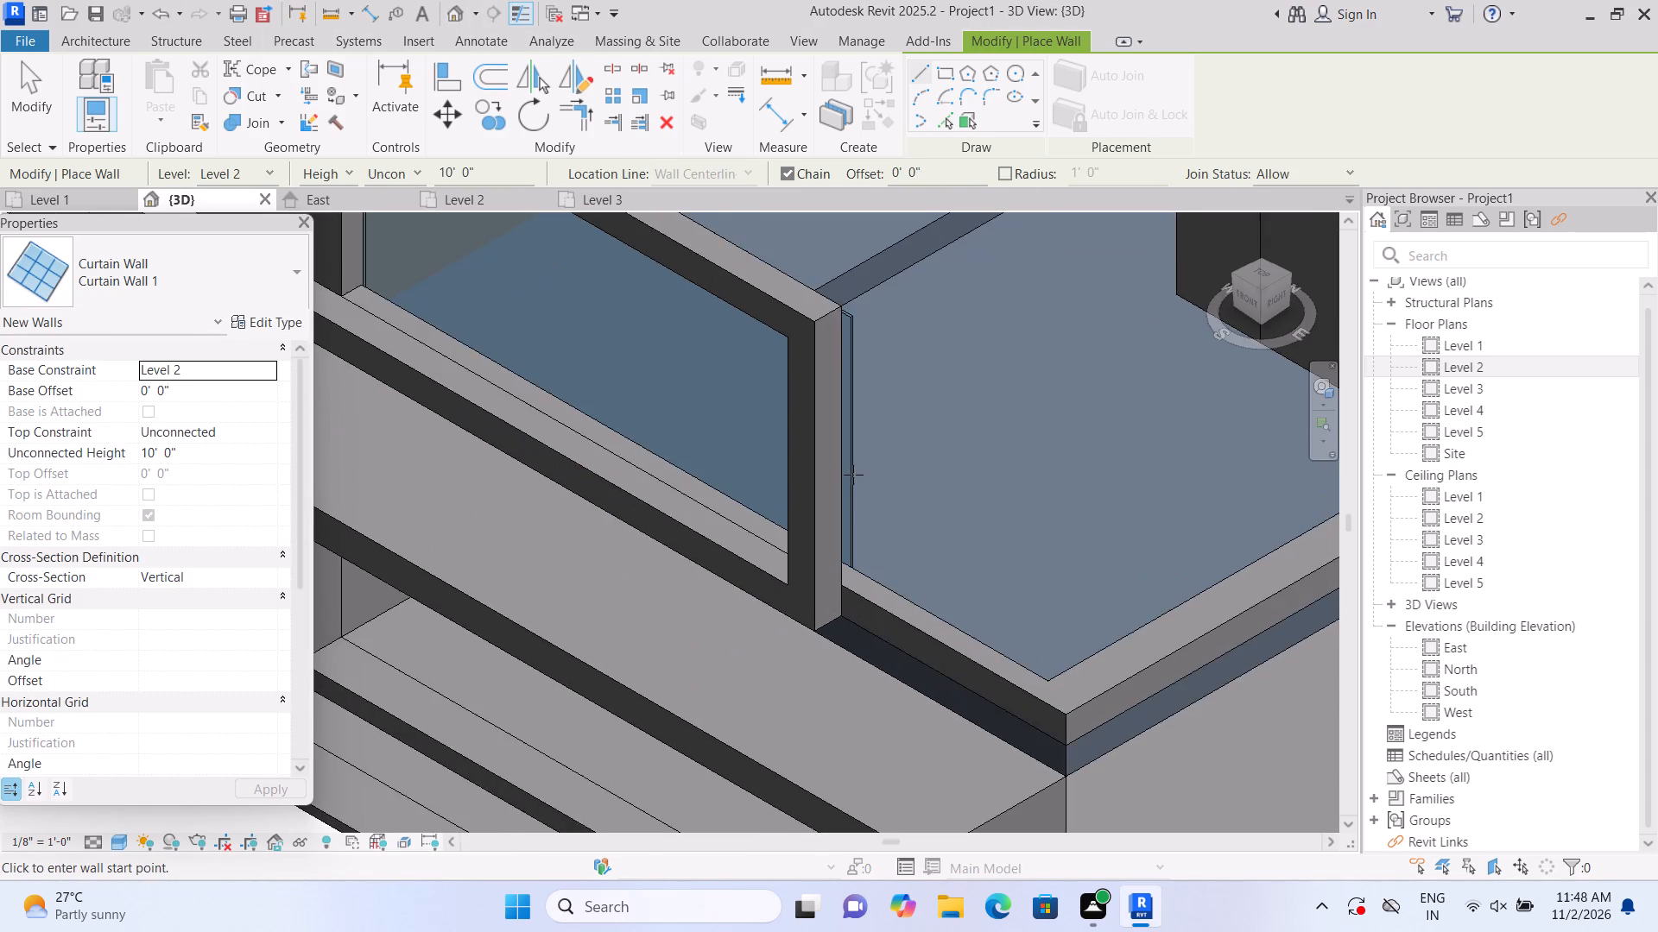
scroll(853, 475, "up", 1)
scroll(857, 481, "down", 1)
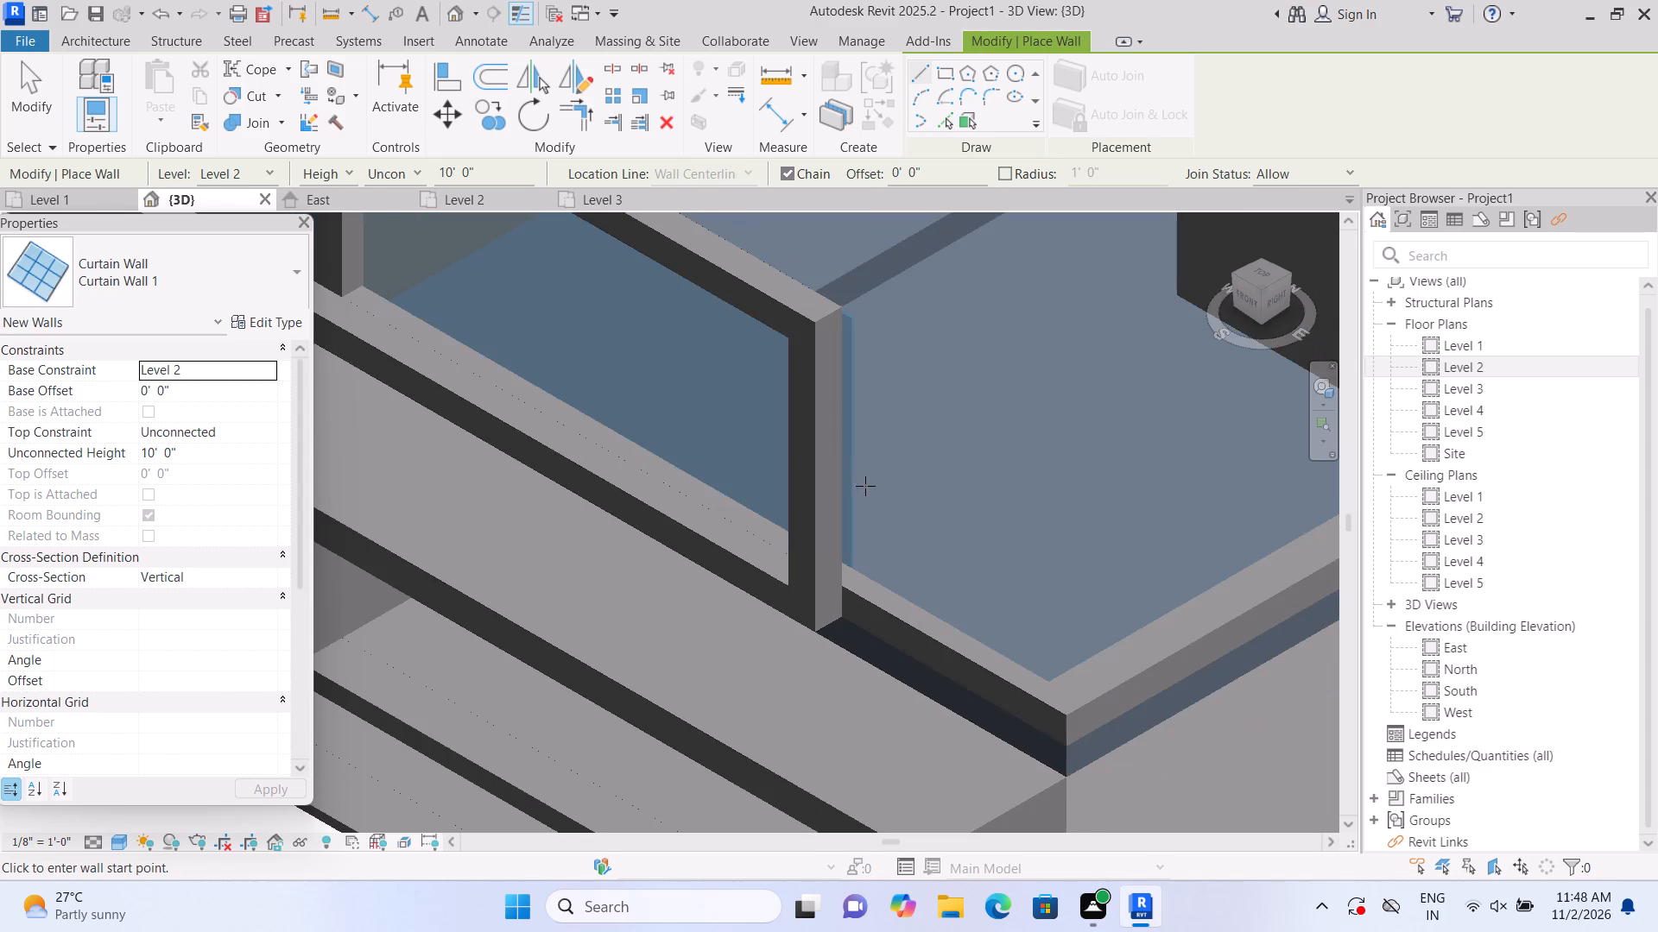
left_click(1248, 309)
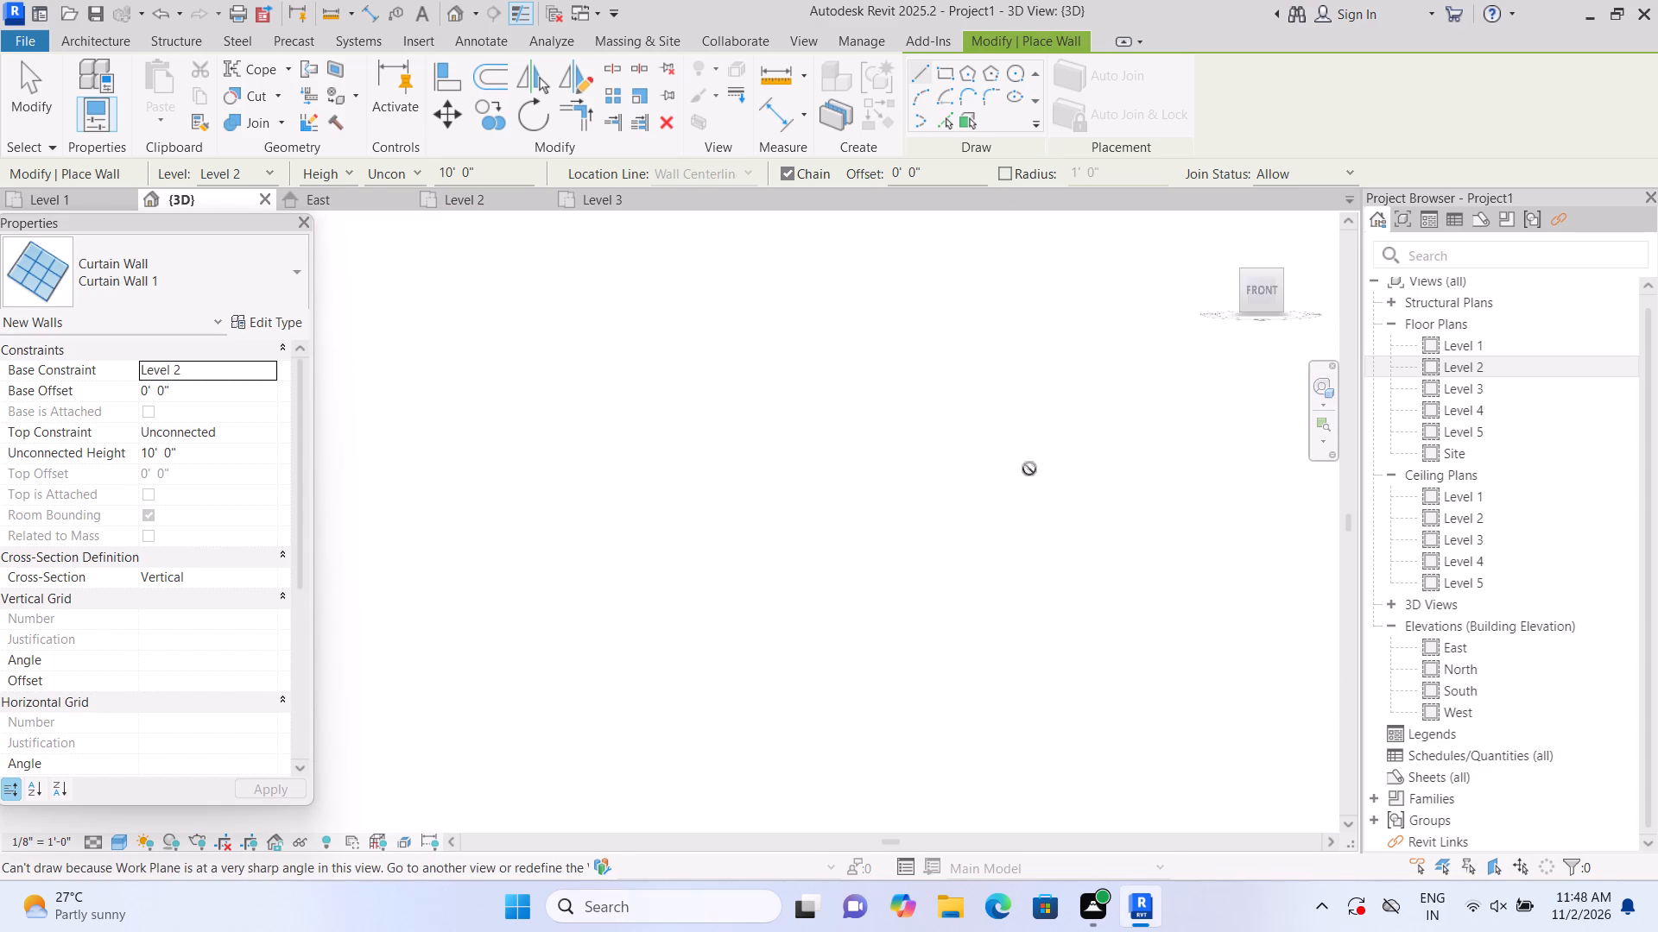
scroll(591, 528, "up", 12)
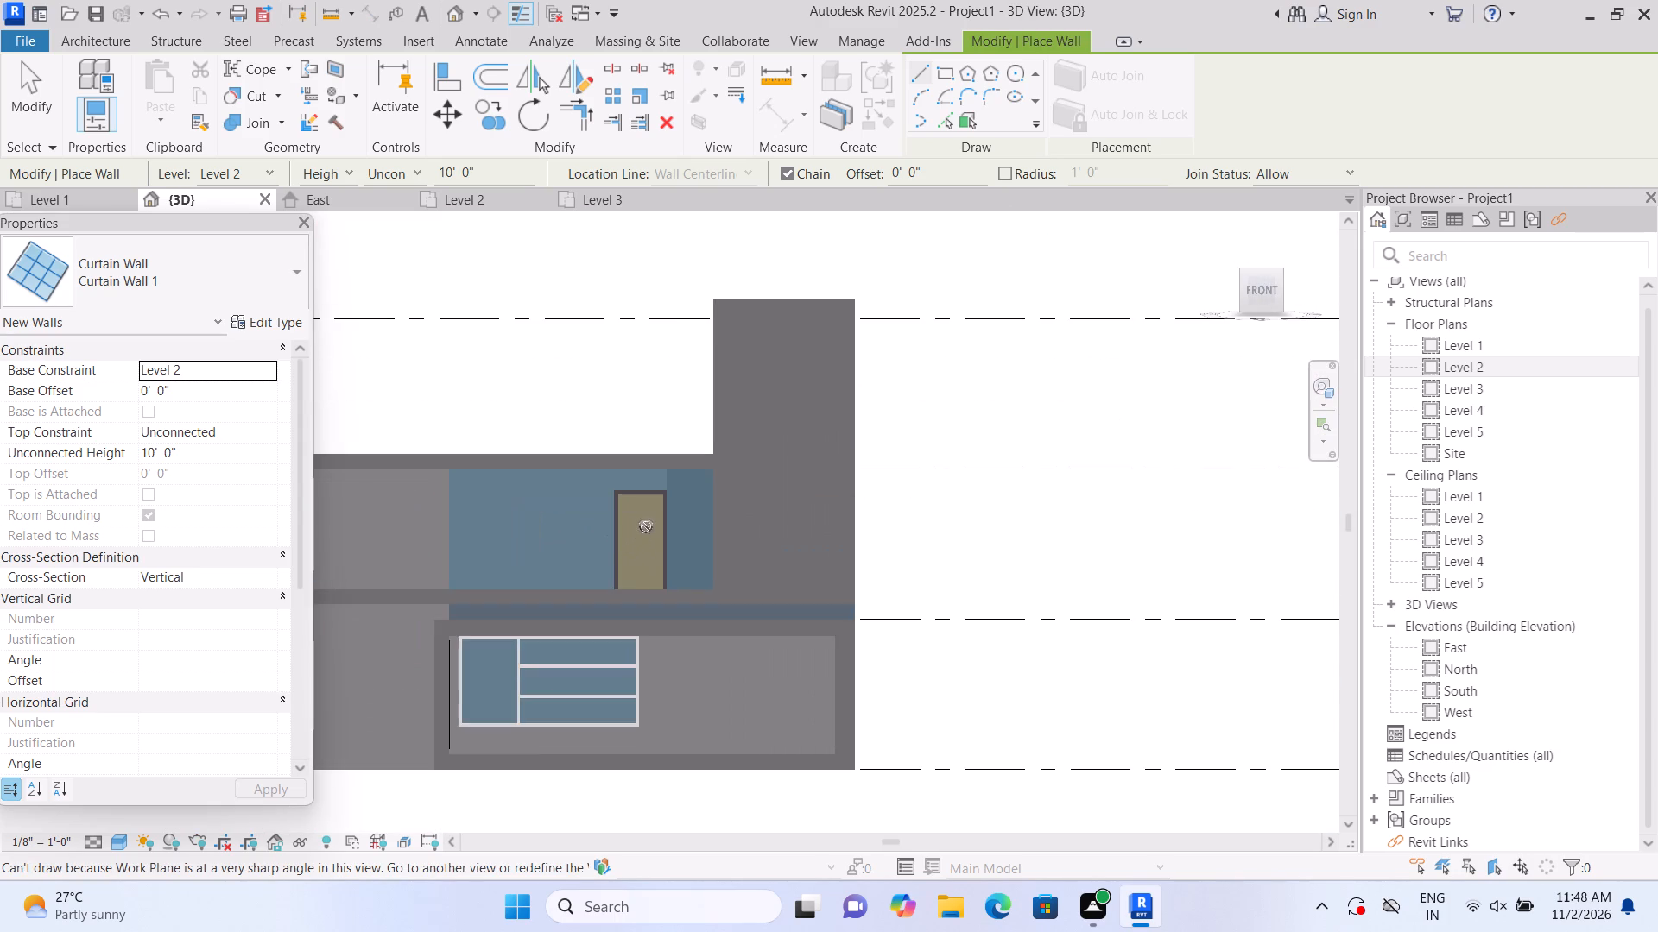
key("Escape")
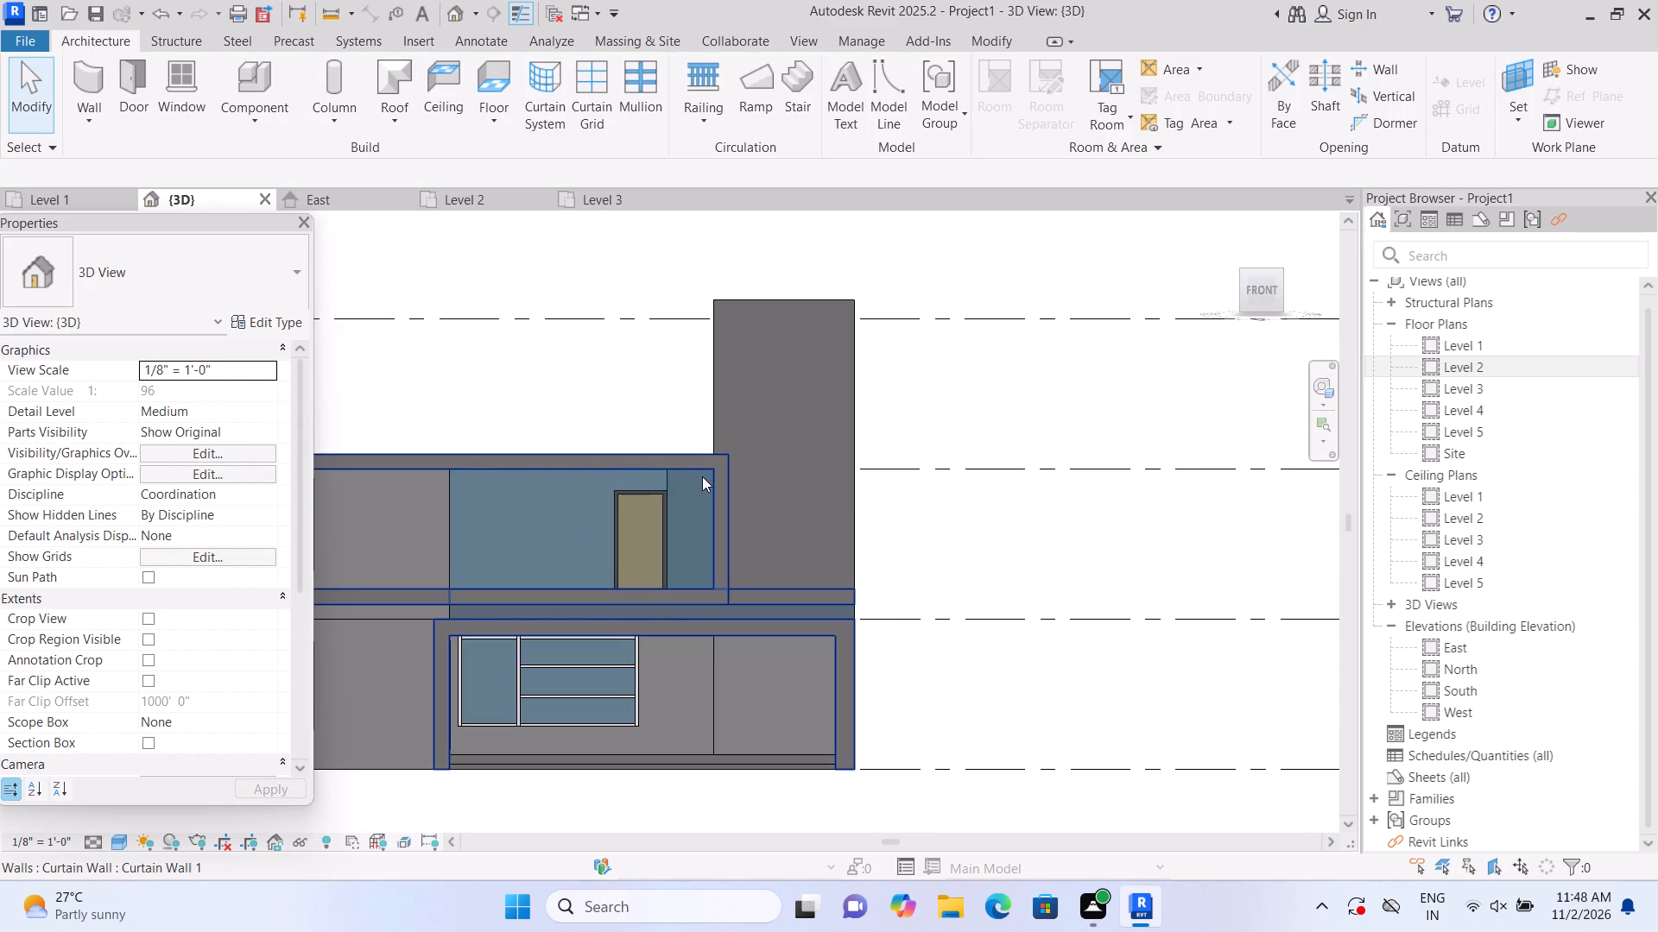
left_click(699, 499)
scroll(710, 520, "up", 2)
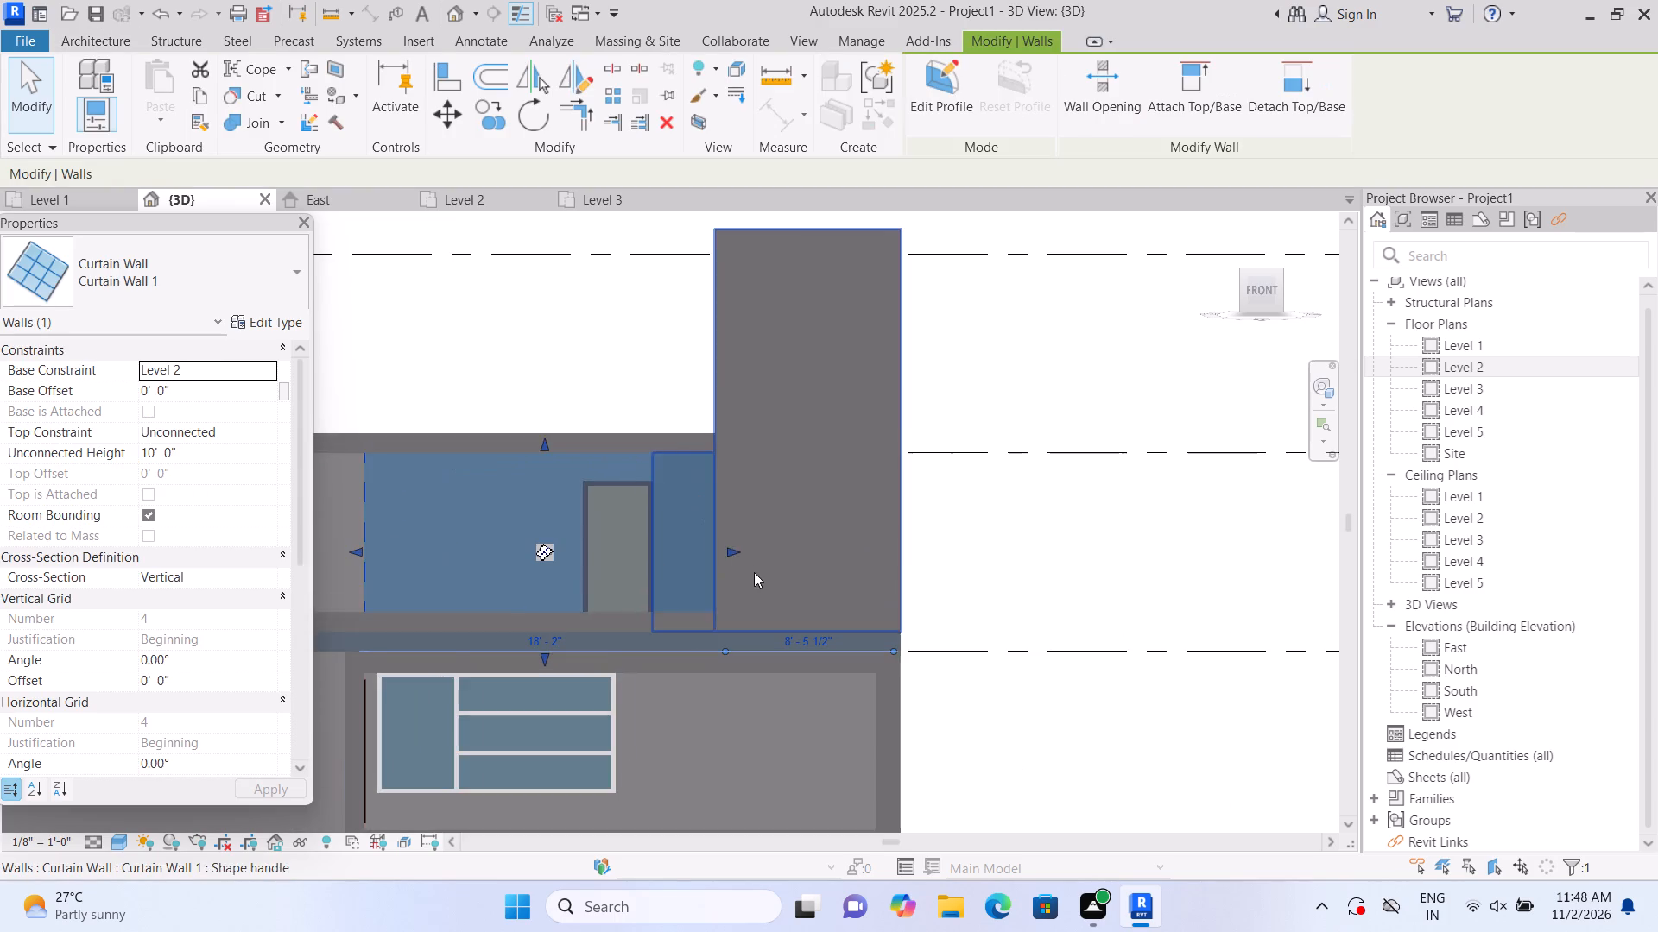
left_click(729, 551)
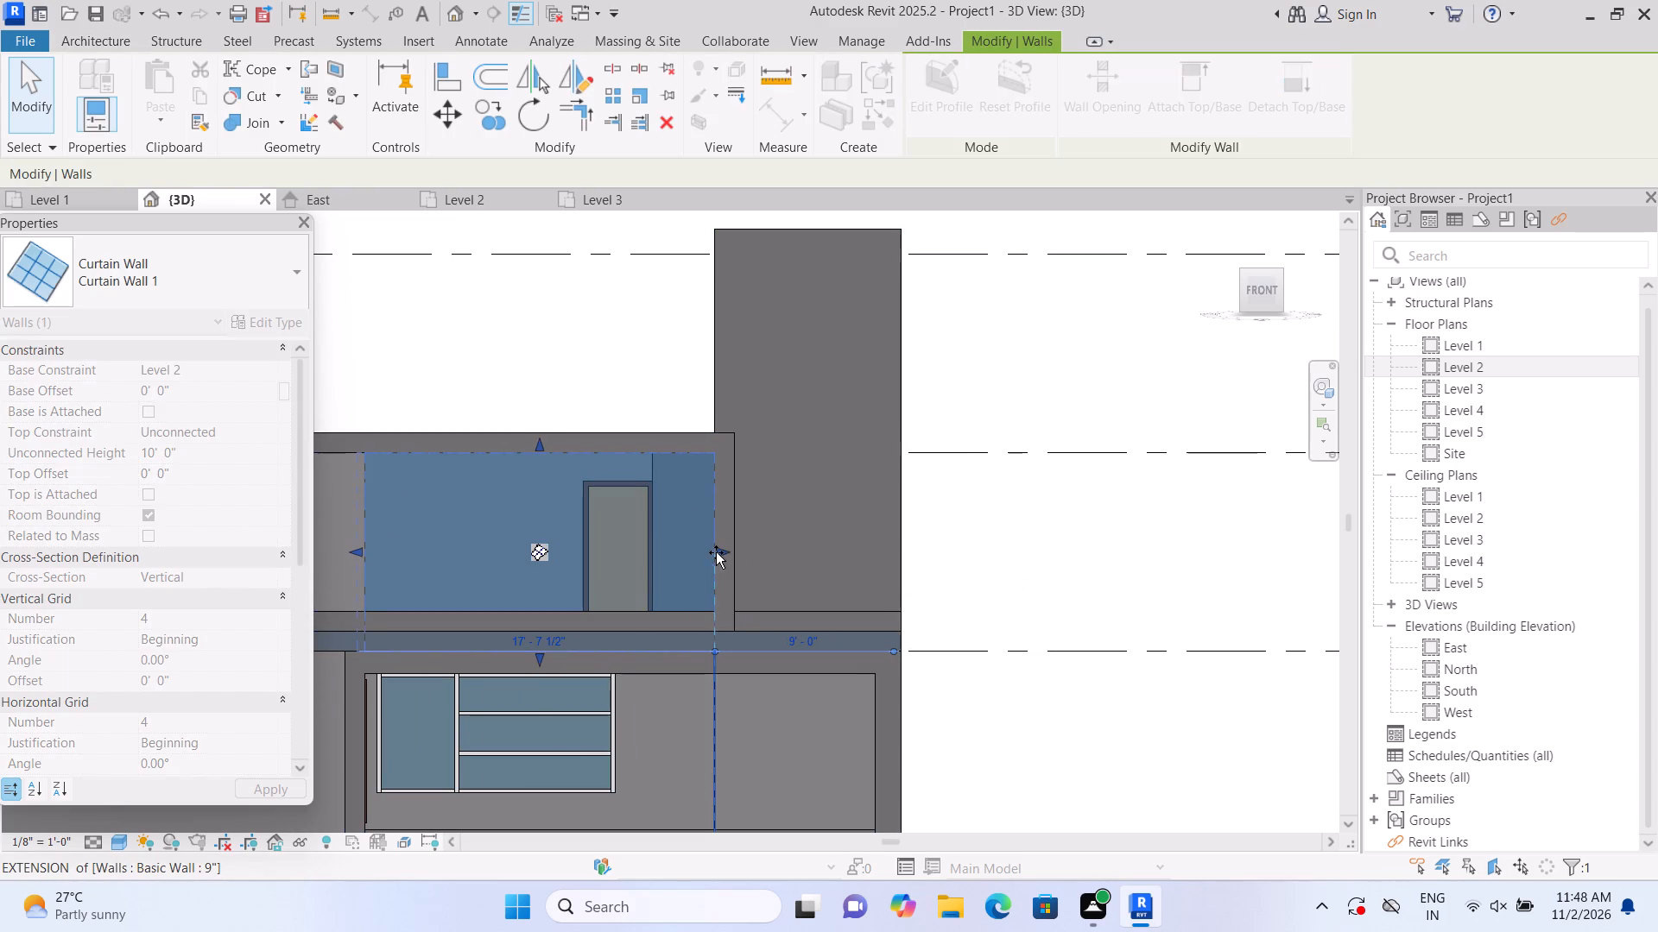
scroll(726, 553, "up", 3)
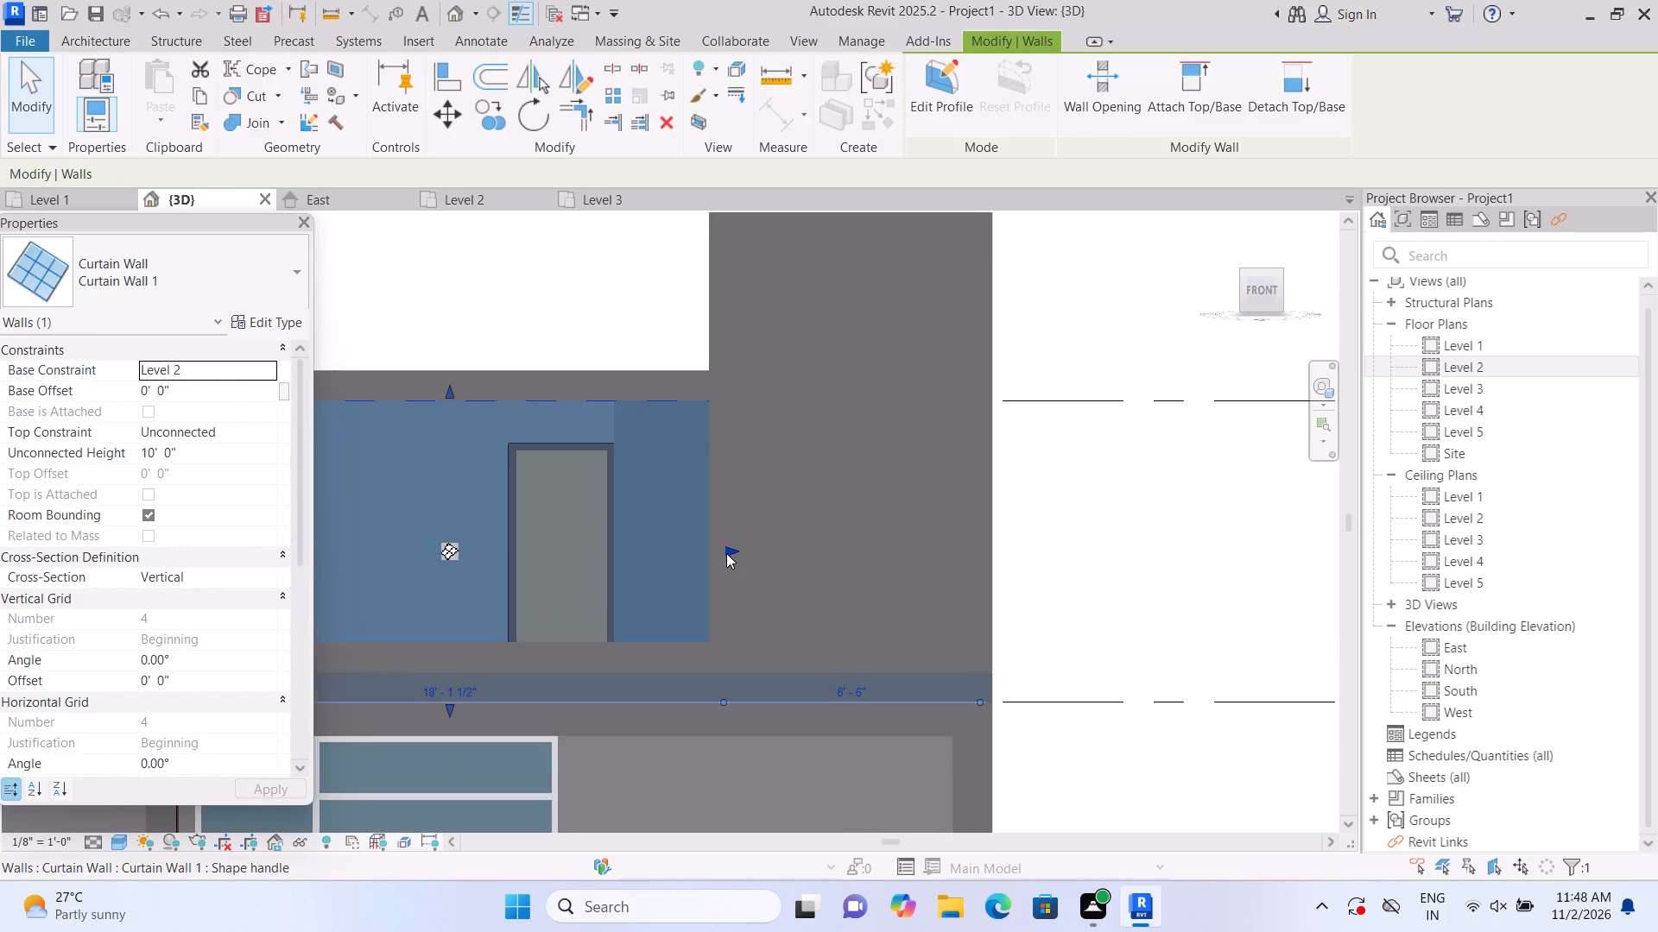
left_click_drag(728, 547, 725, 547)
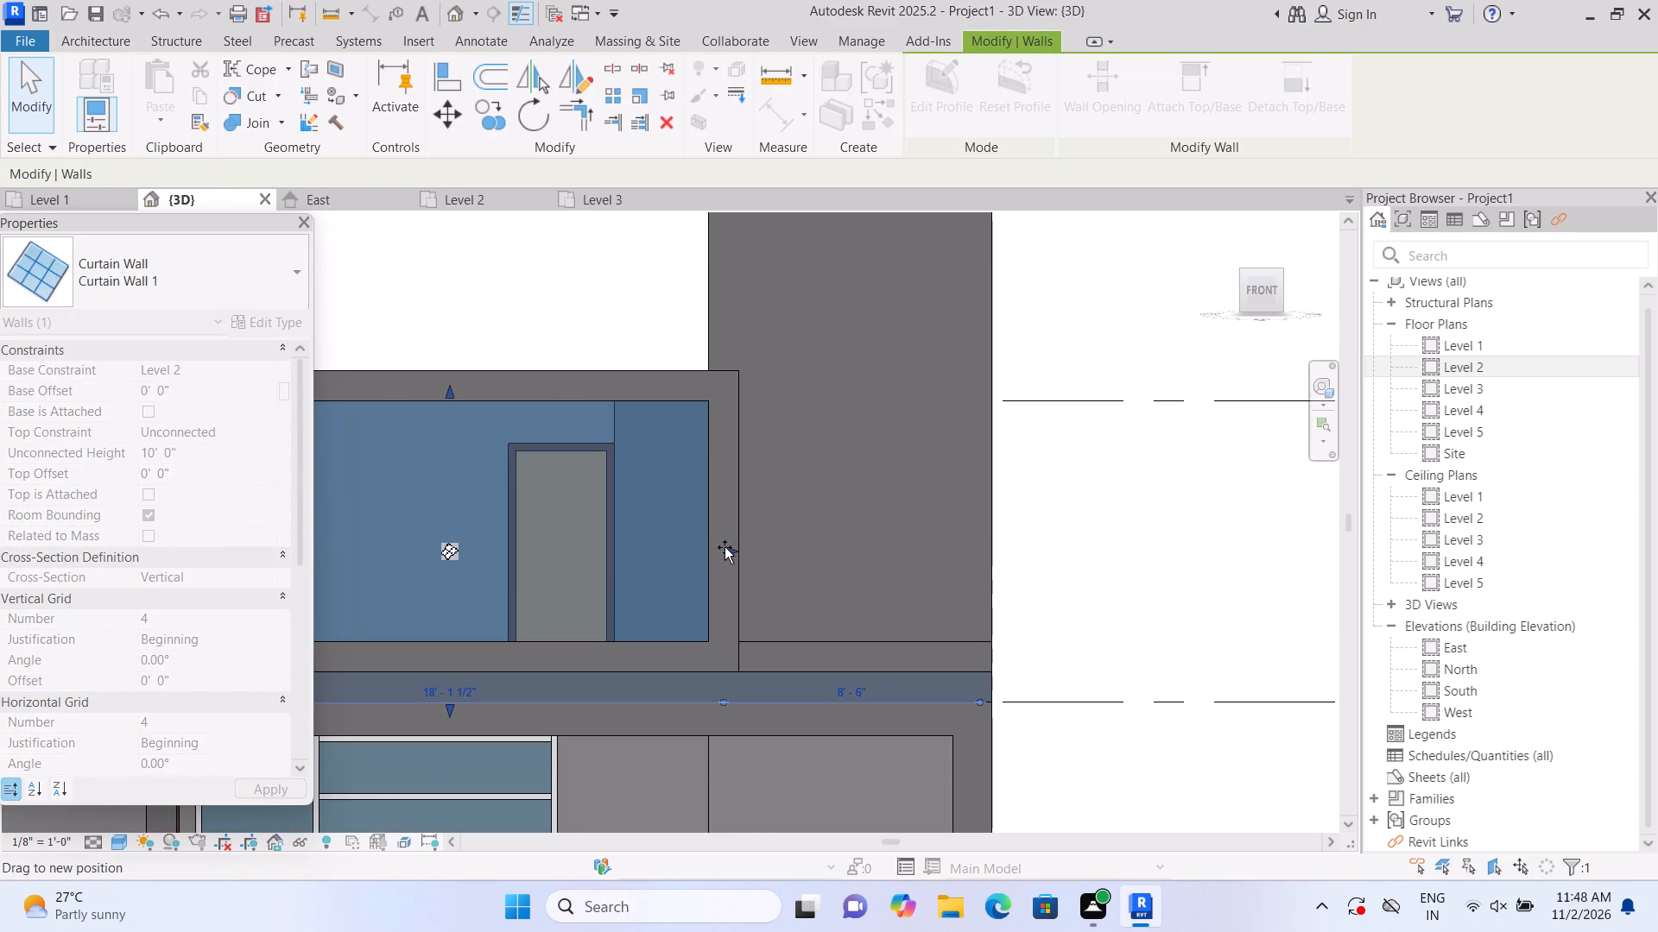
left_click_drag(725, 547, 719, 549)
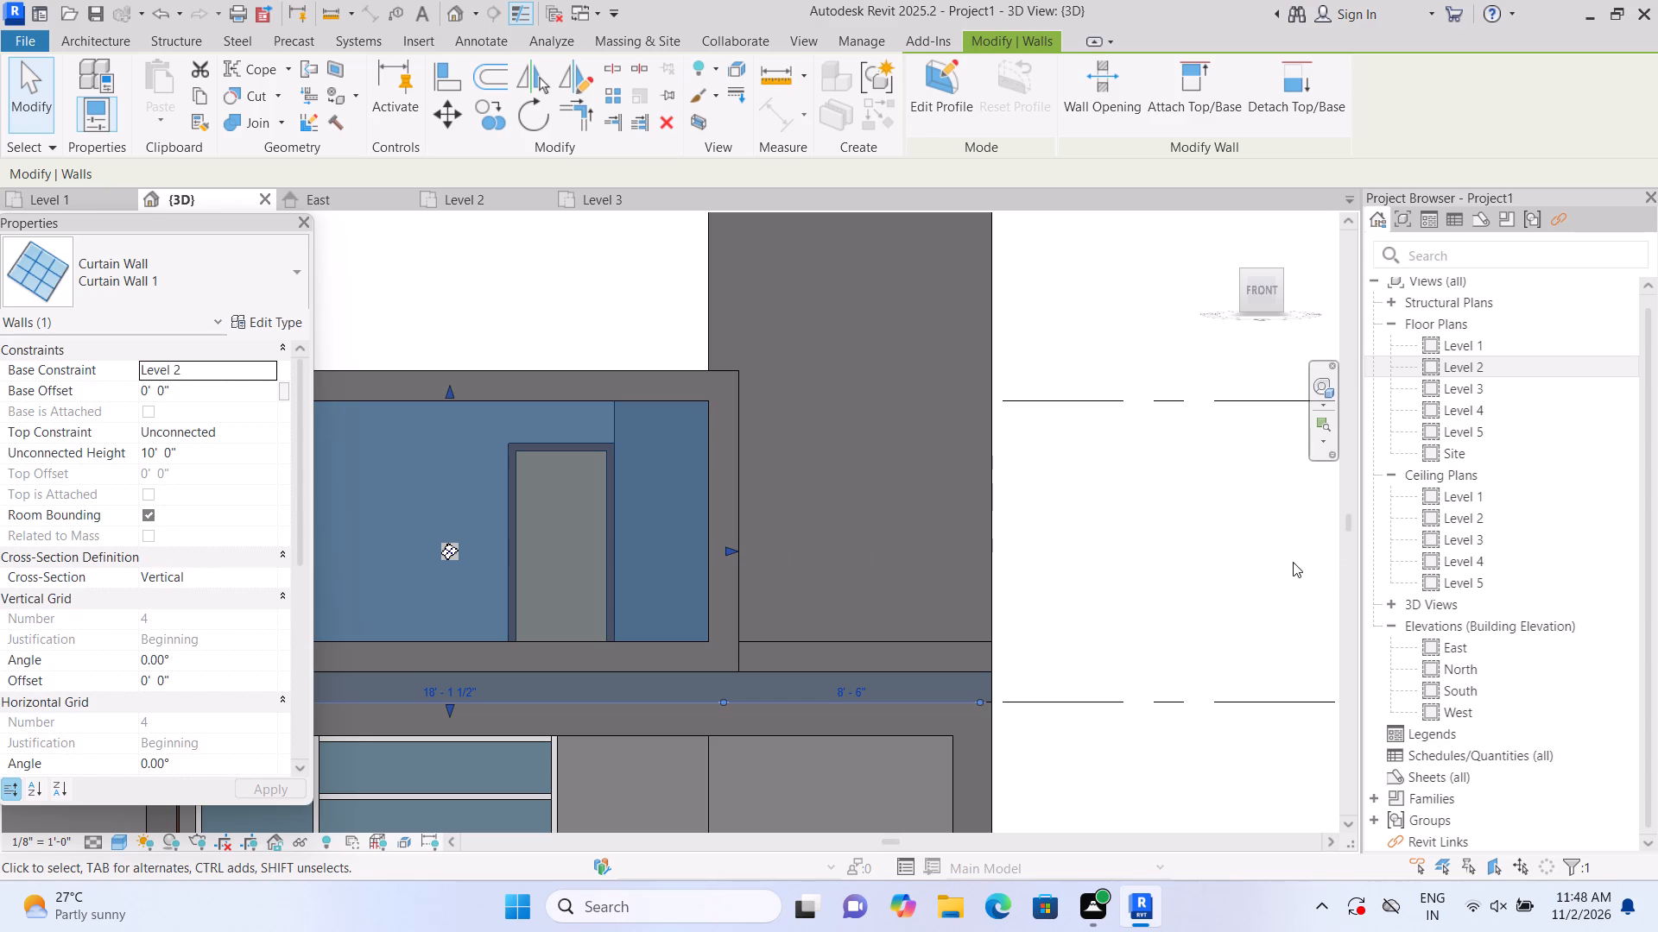
Shorten the terrace curtain wall slightly further within the vertical frame post, leaving 8' 8" beyond its outer end.
left_click(1293, 562)
left_click(631, 559)
scroll(644, 561, "up", 2)
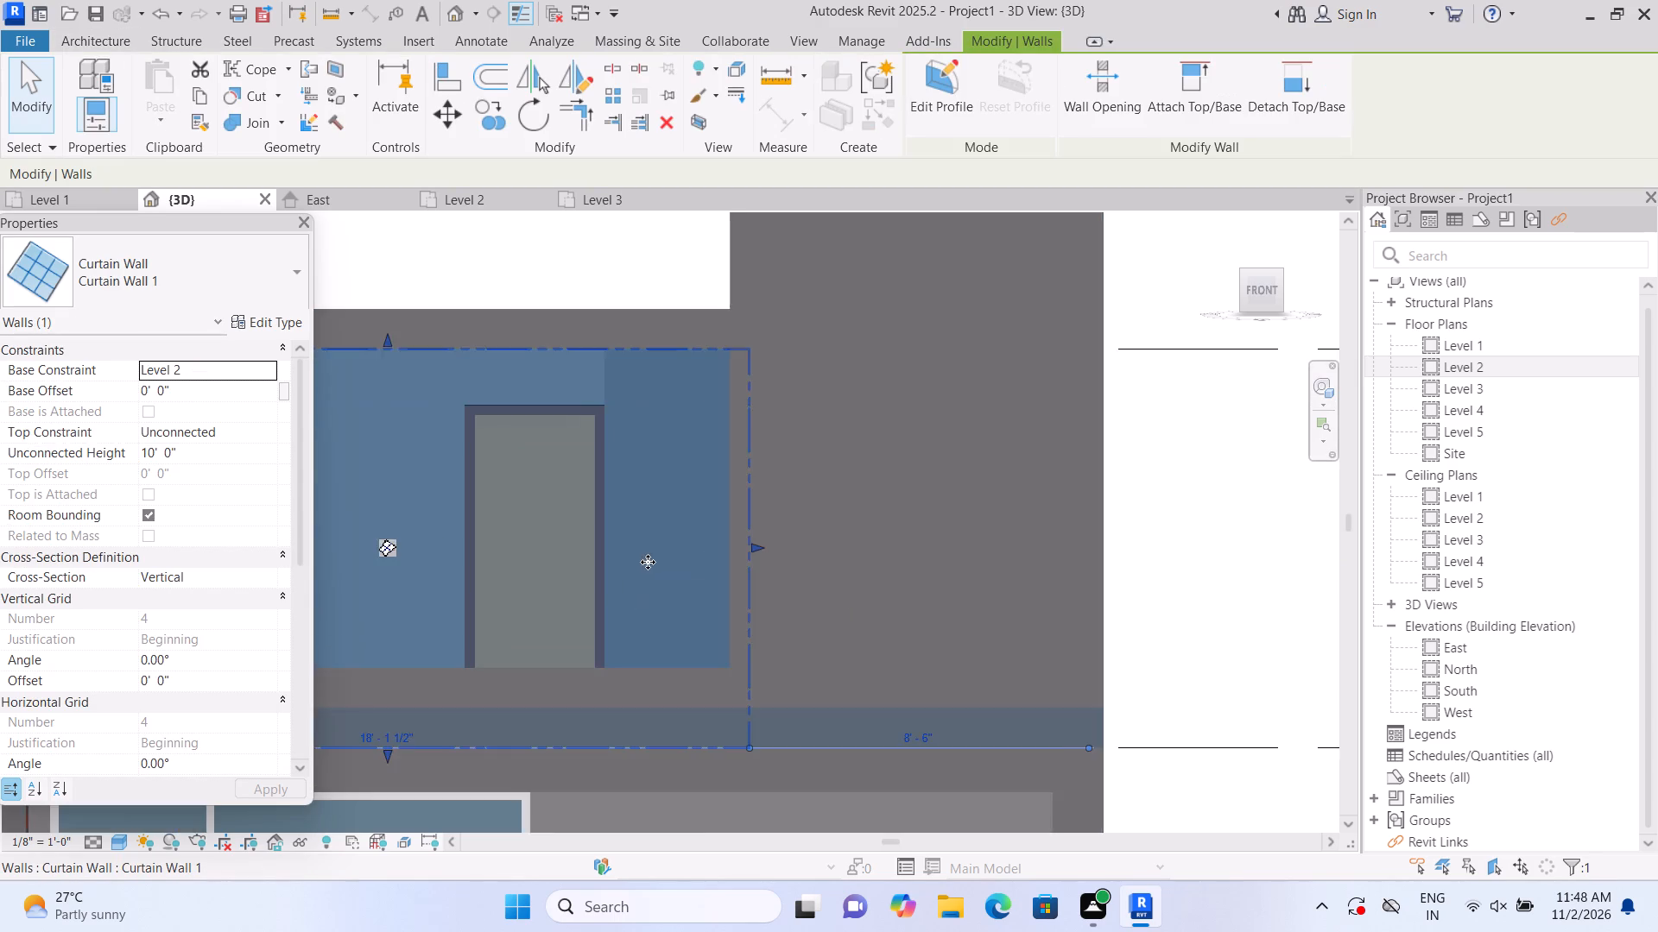
scroll(648, 562, "up", 2)
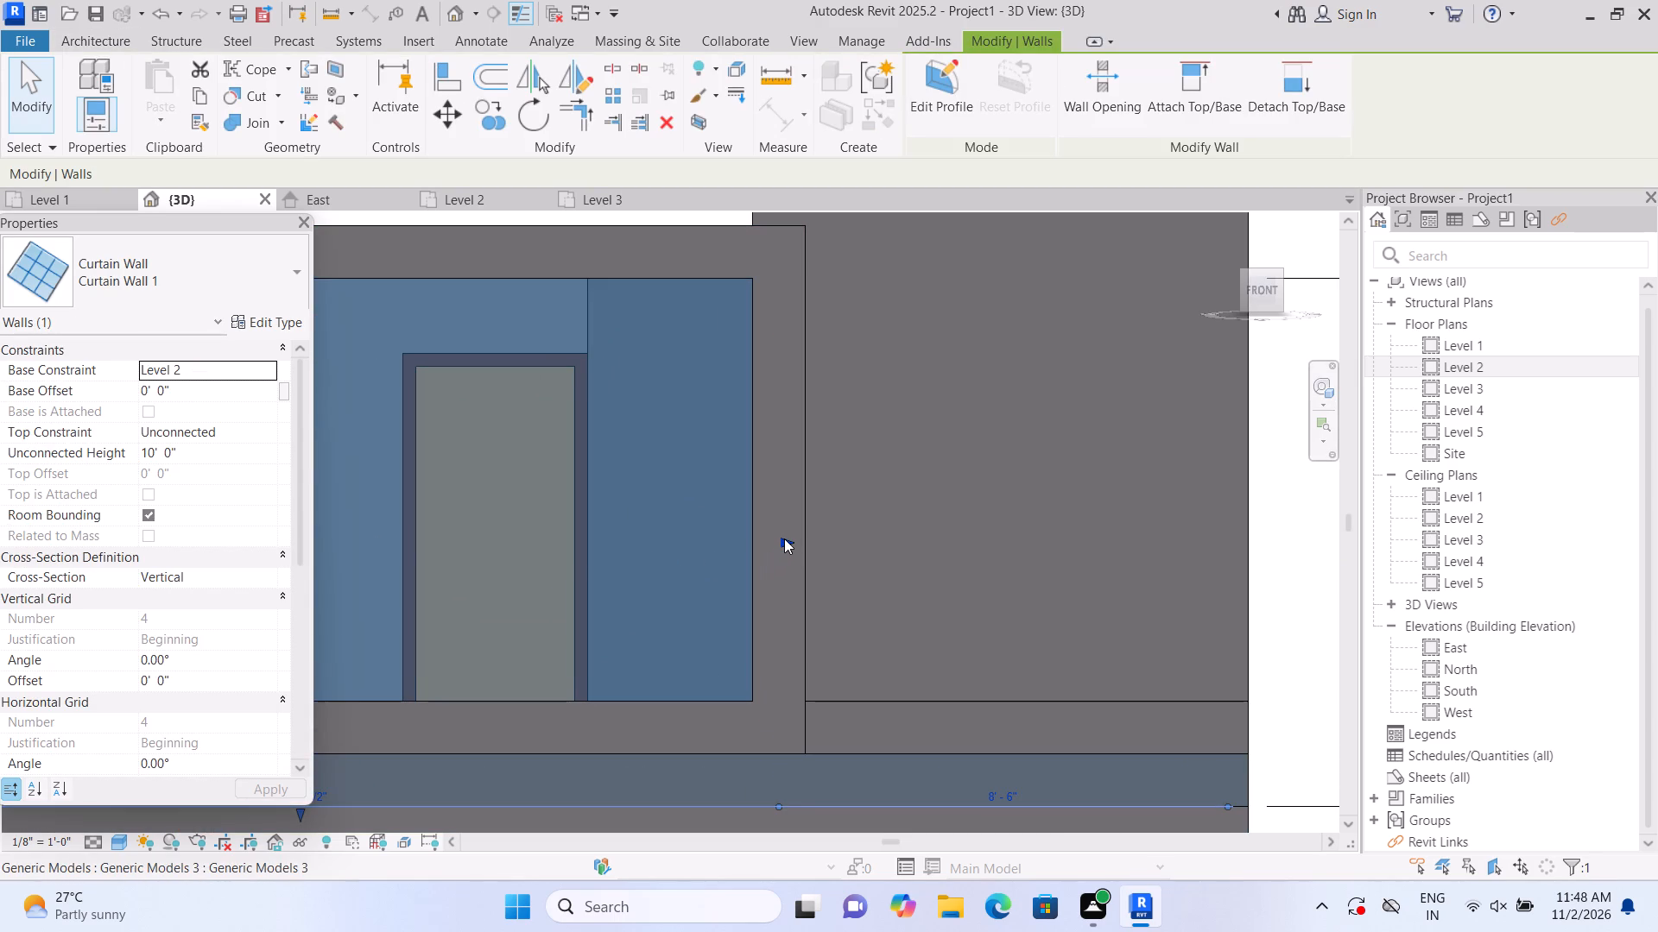
left_click_drag(785, 538, 771, 540)
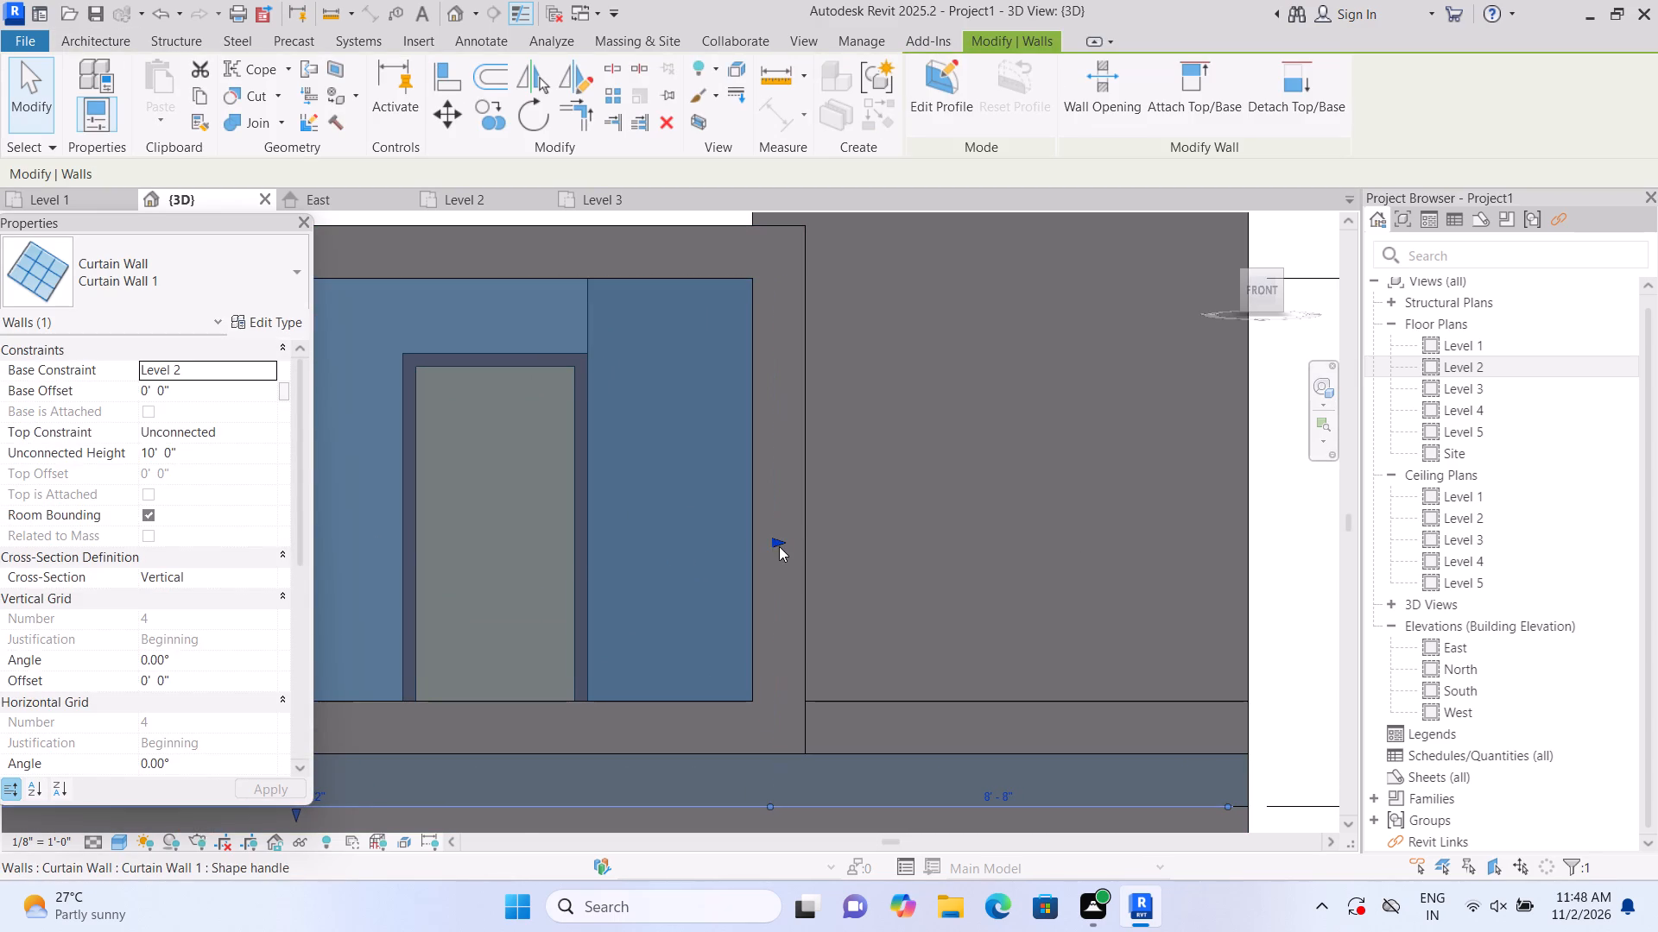
scroll(782, 551, "down", 3)
left_click(1194, 572)
scroll(1194, 572, "down", 2)
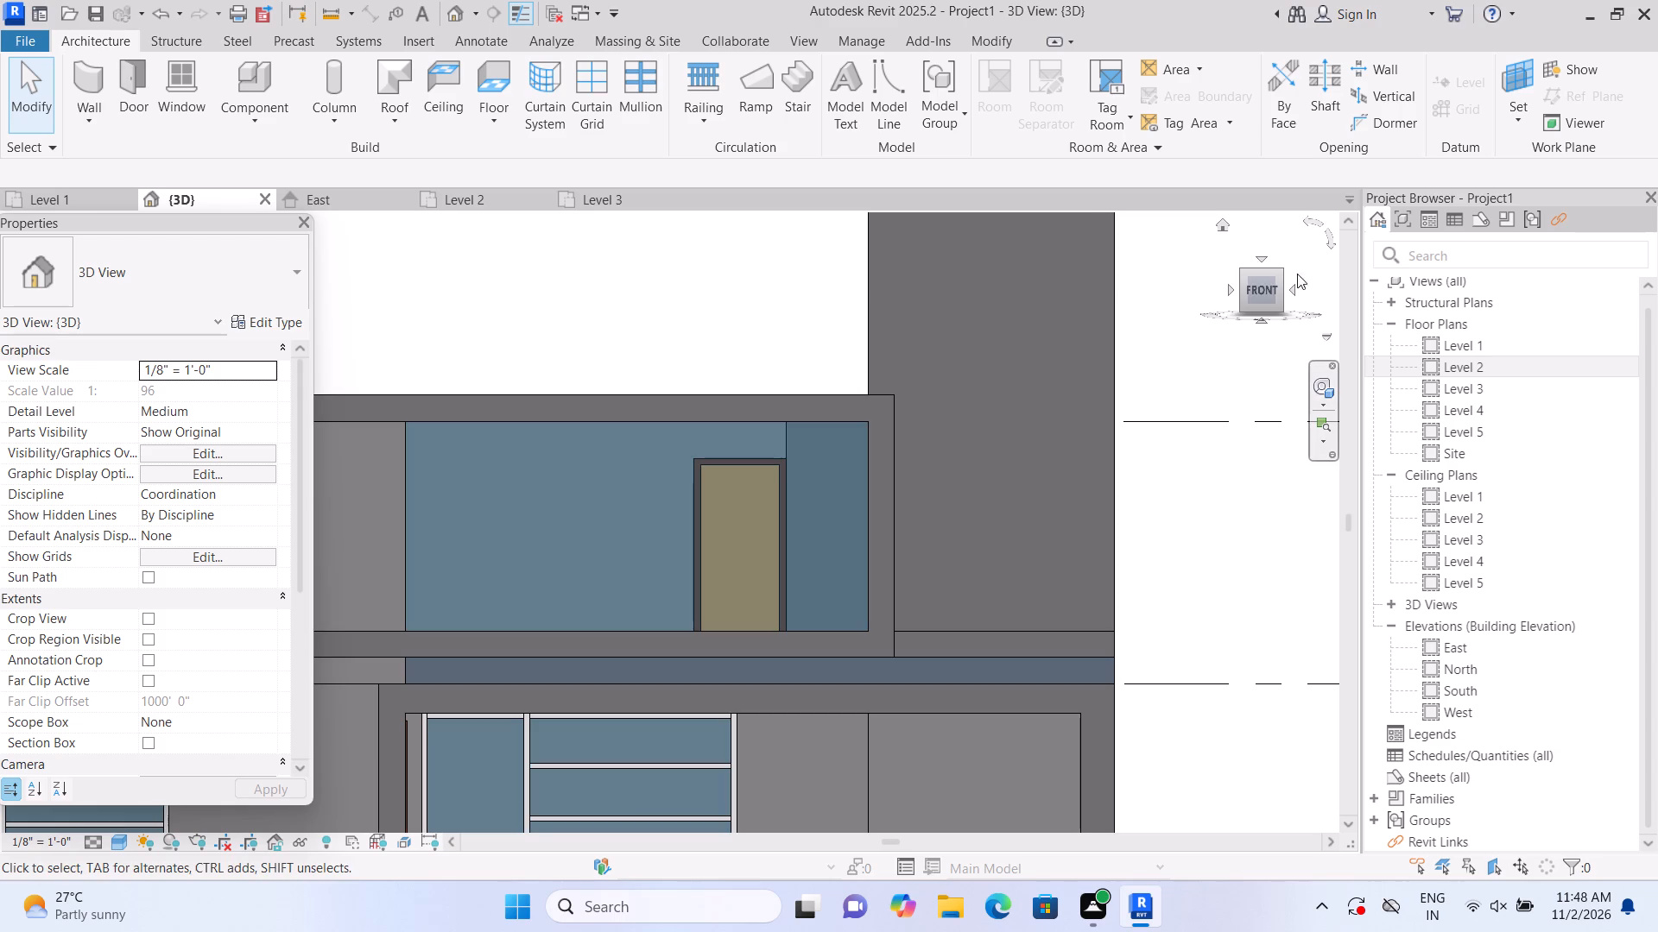
Examine how the new terrace curtain wall sits in the frame, in the home 3D view and the front view.
left_click(1218, 224)
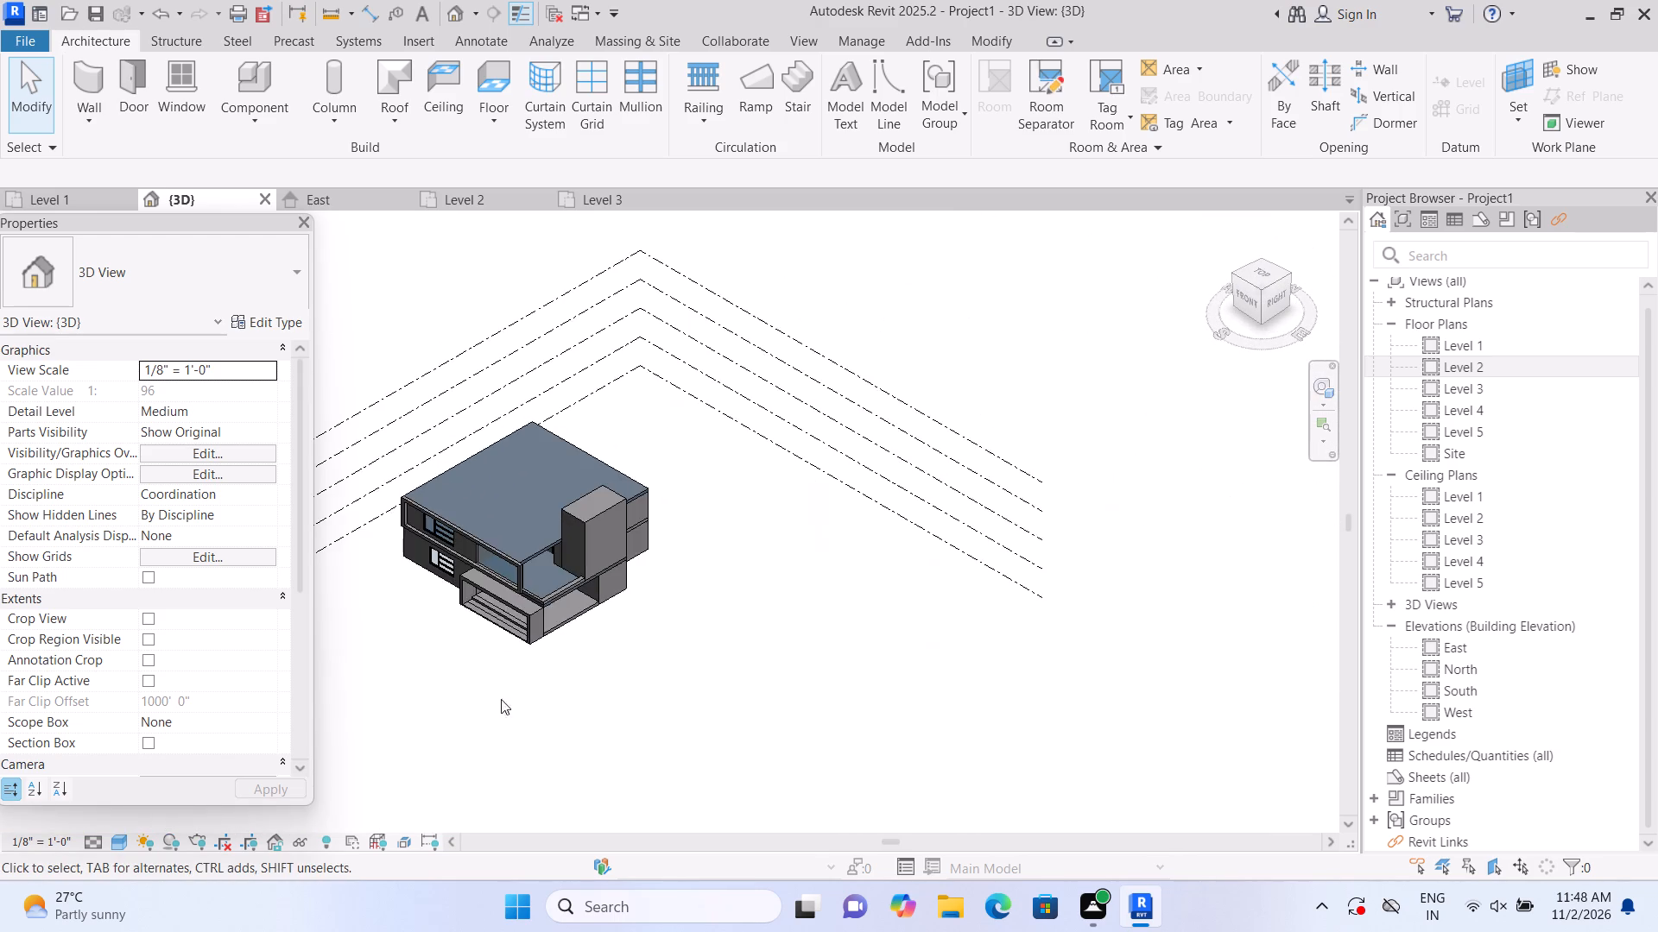
scroll(490, 617, "up", 13)
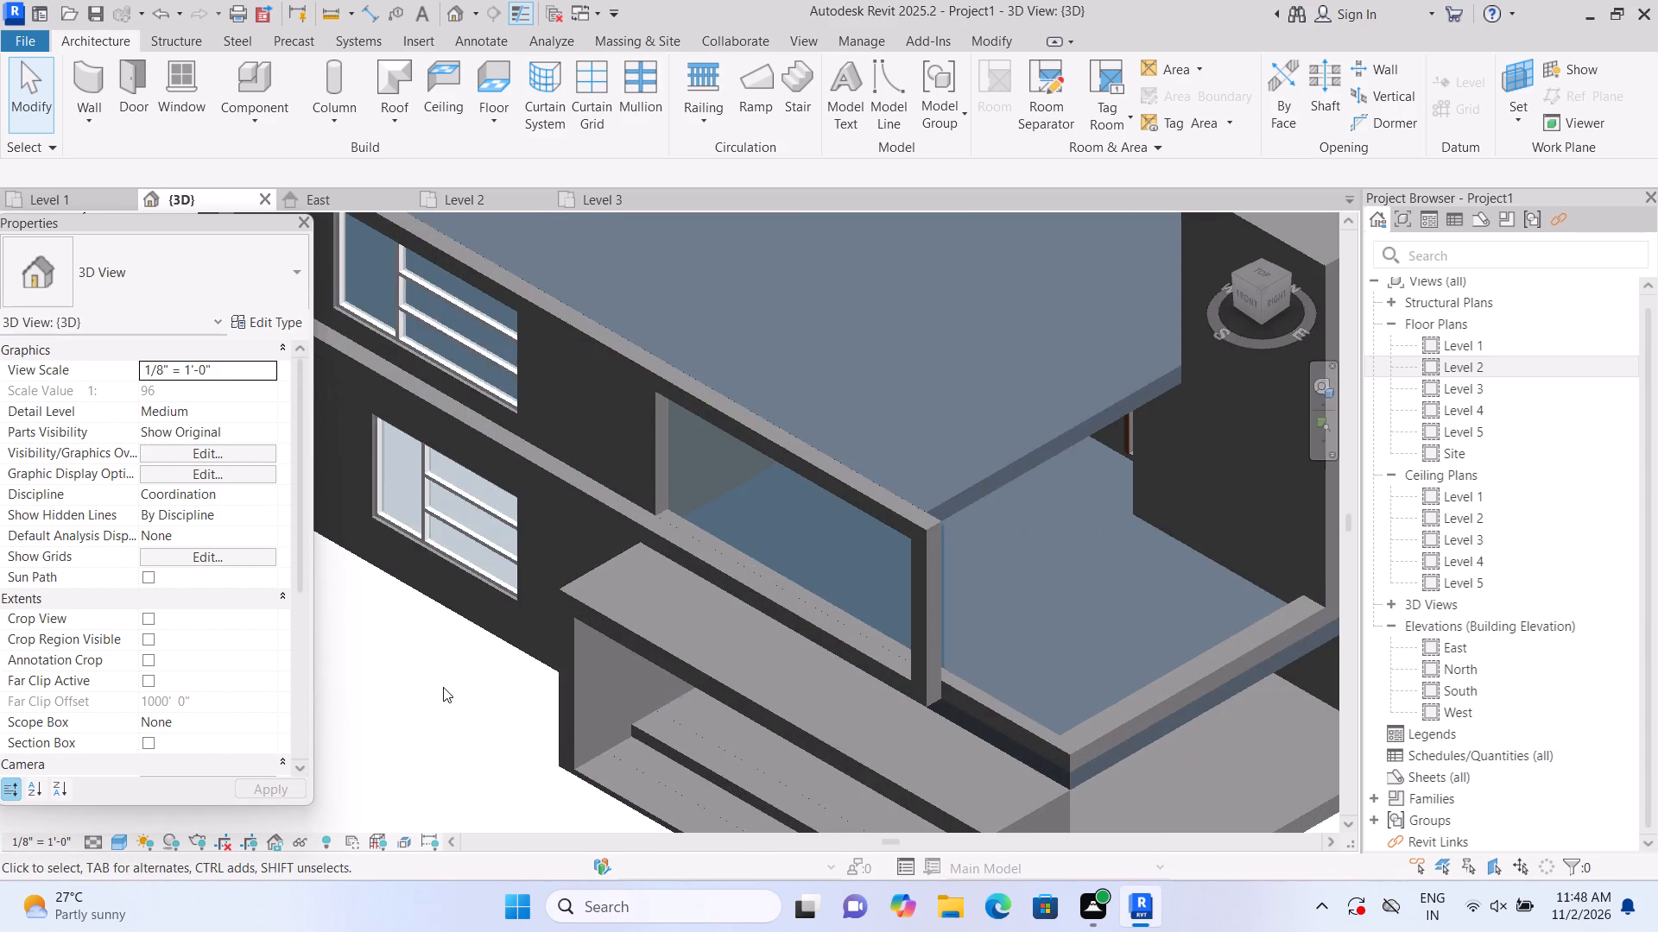
scroll(972, 585, "up", 2)
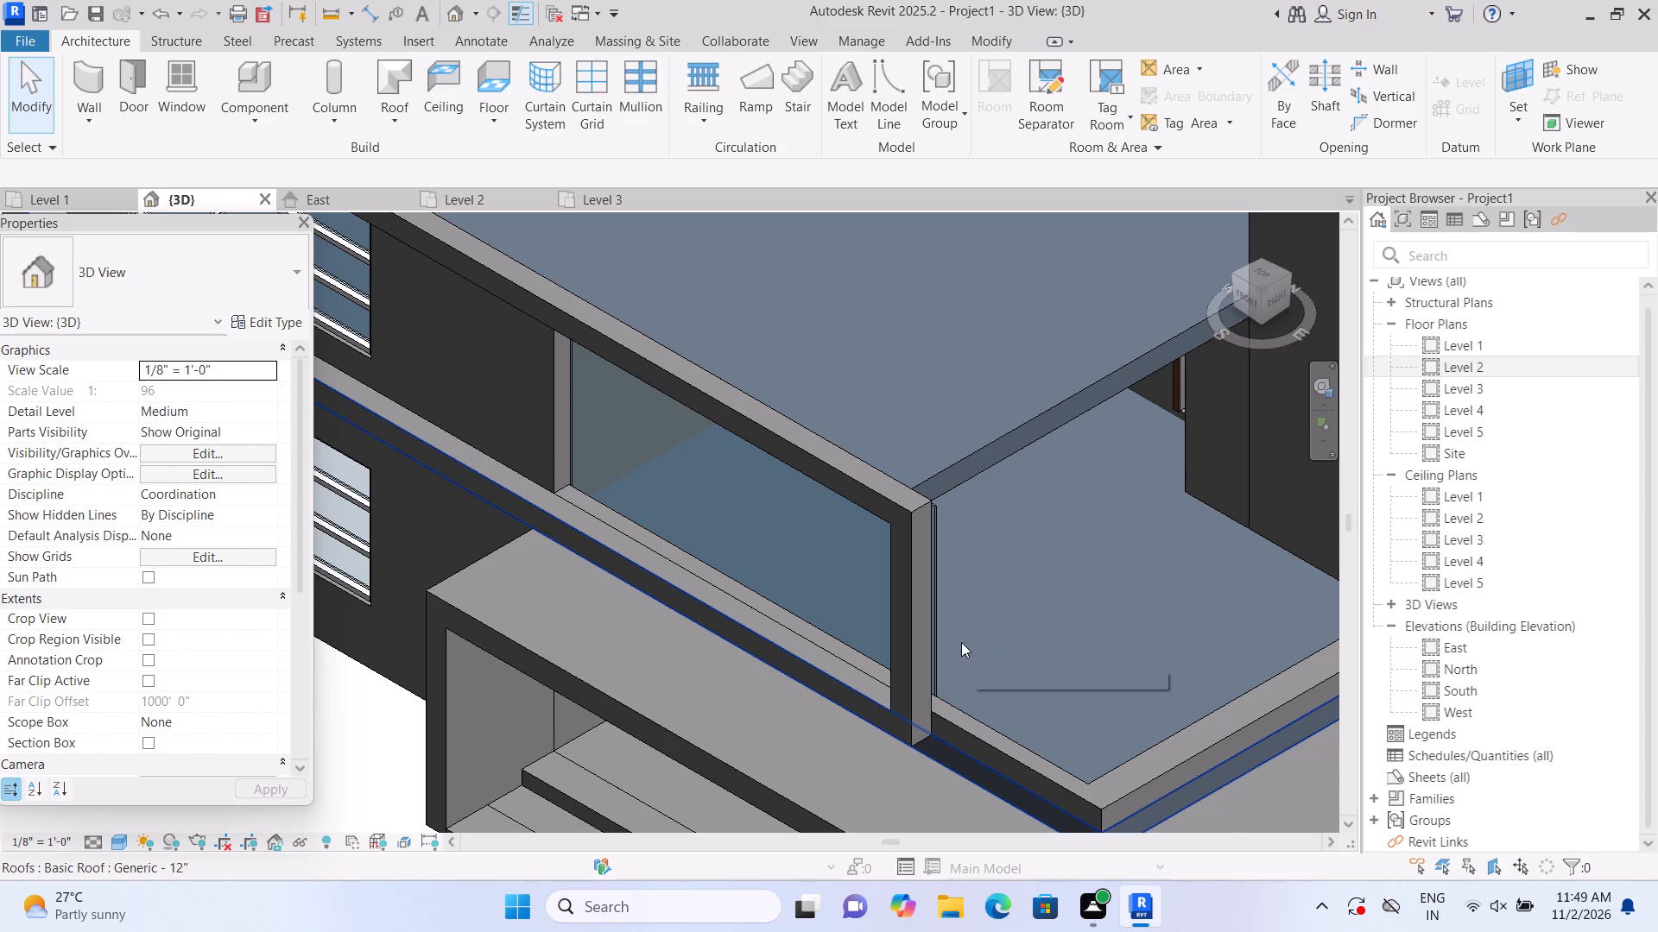
scroll(941, 634, "up", 1)
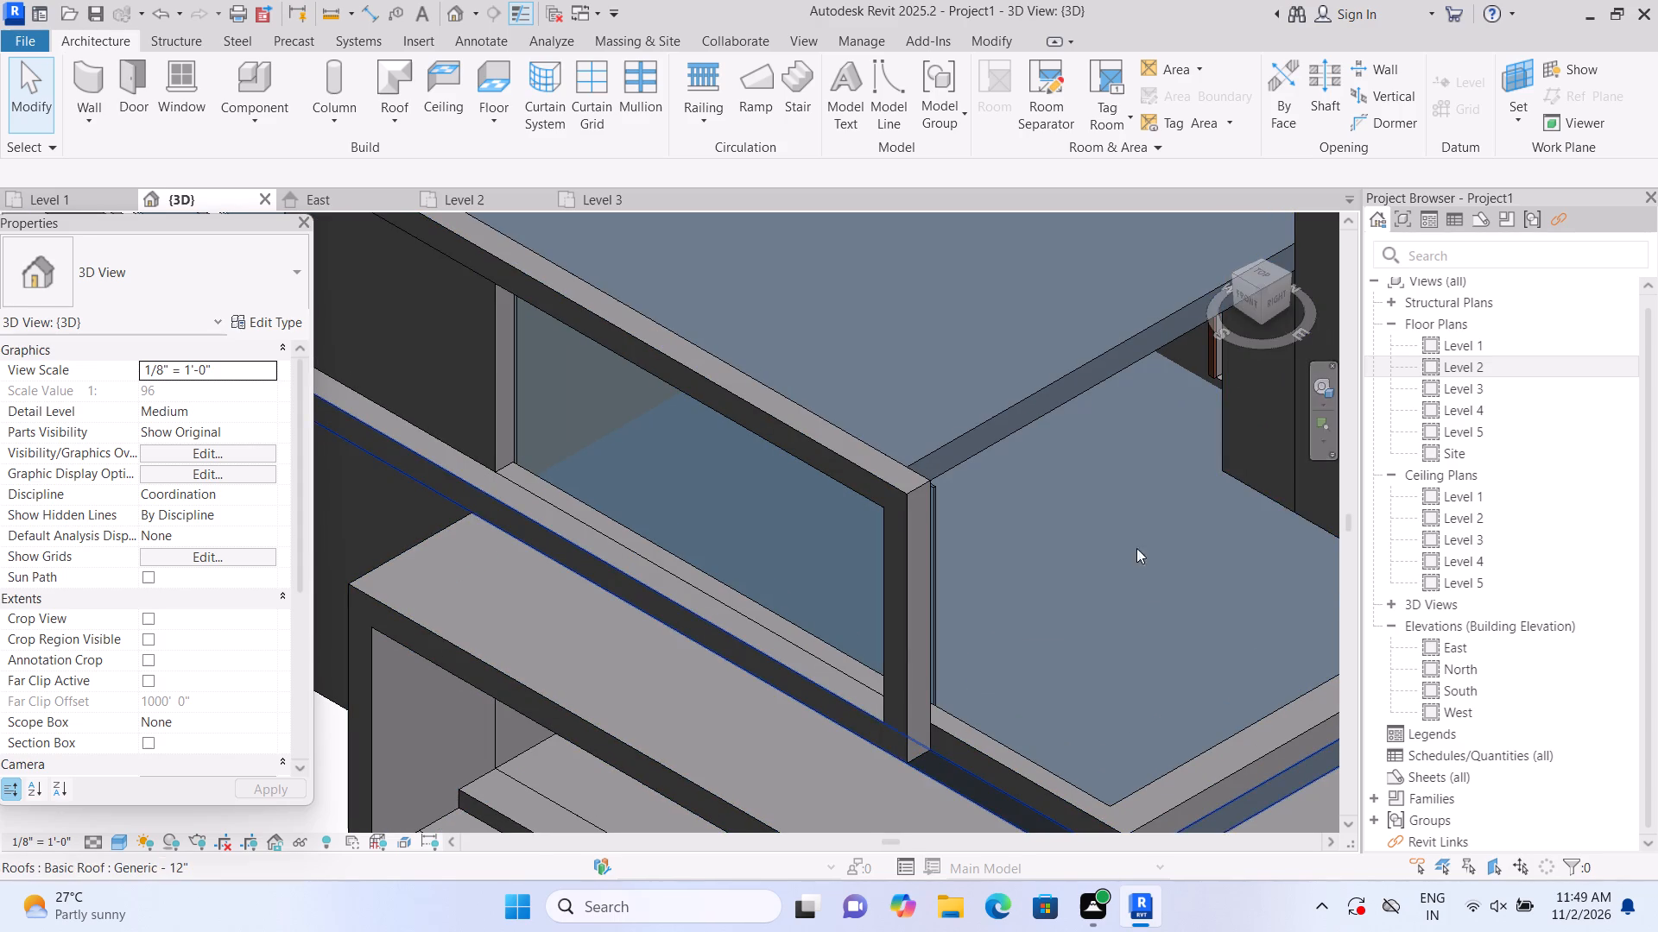
scroll(889, 637, "up", 2)
scroll(949, 700, "down", 4)
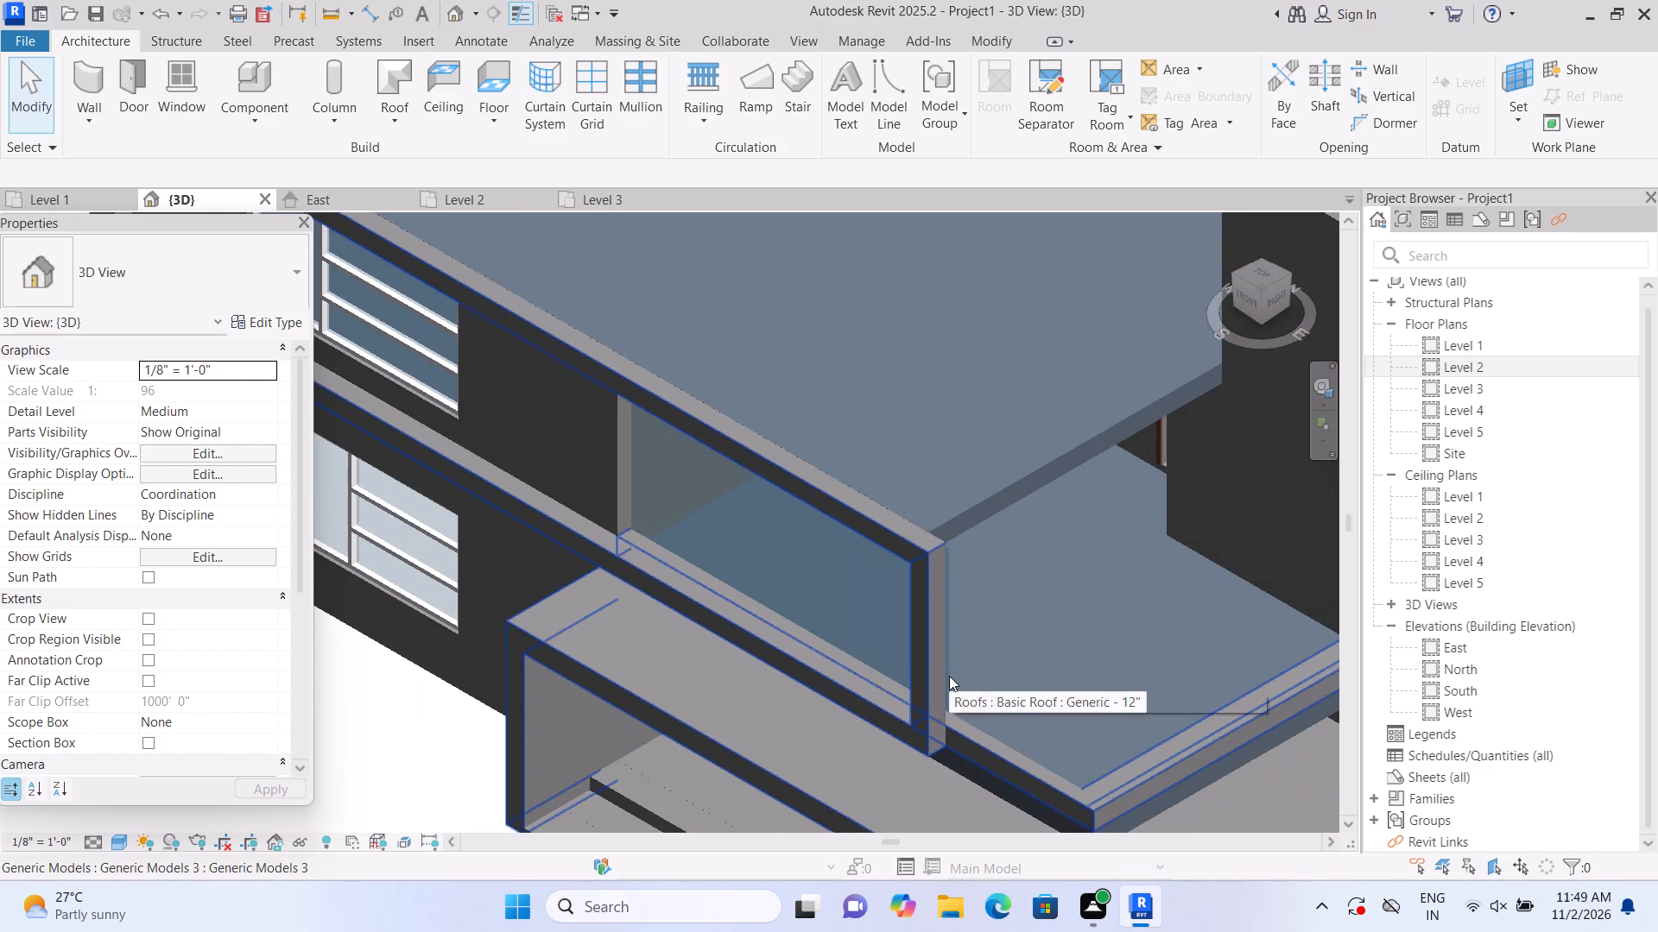
left_click(1242, 291)
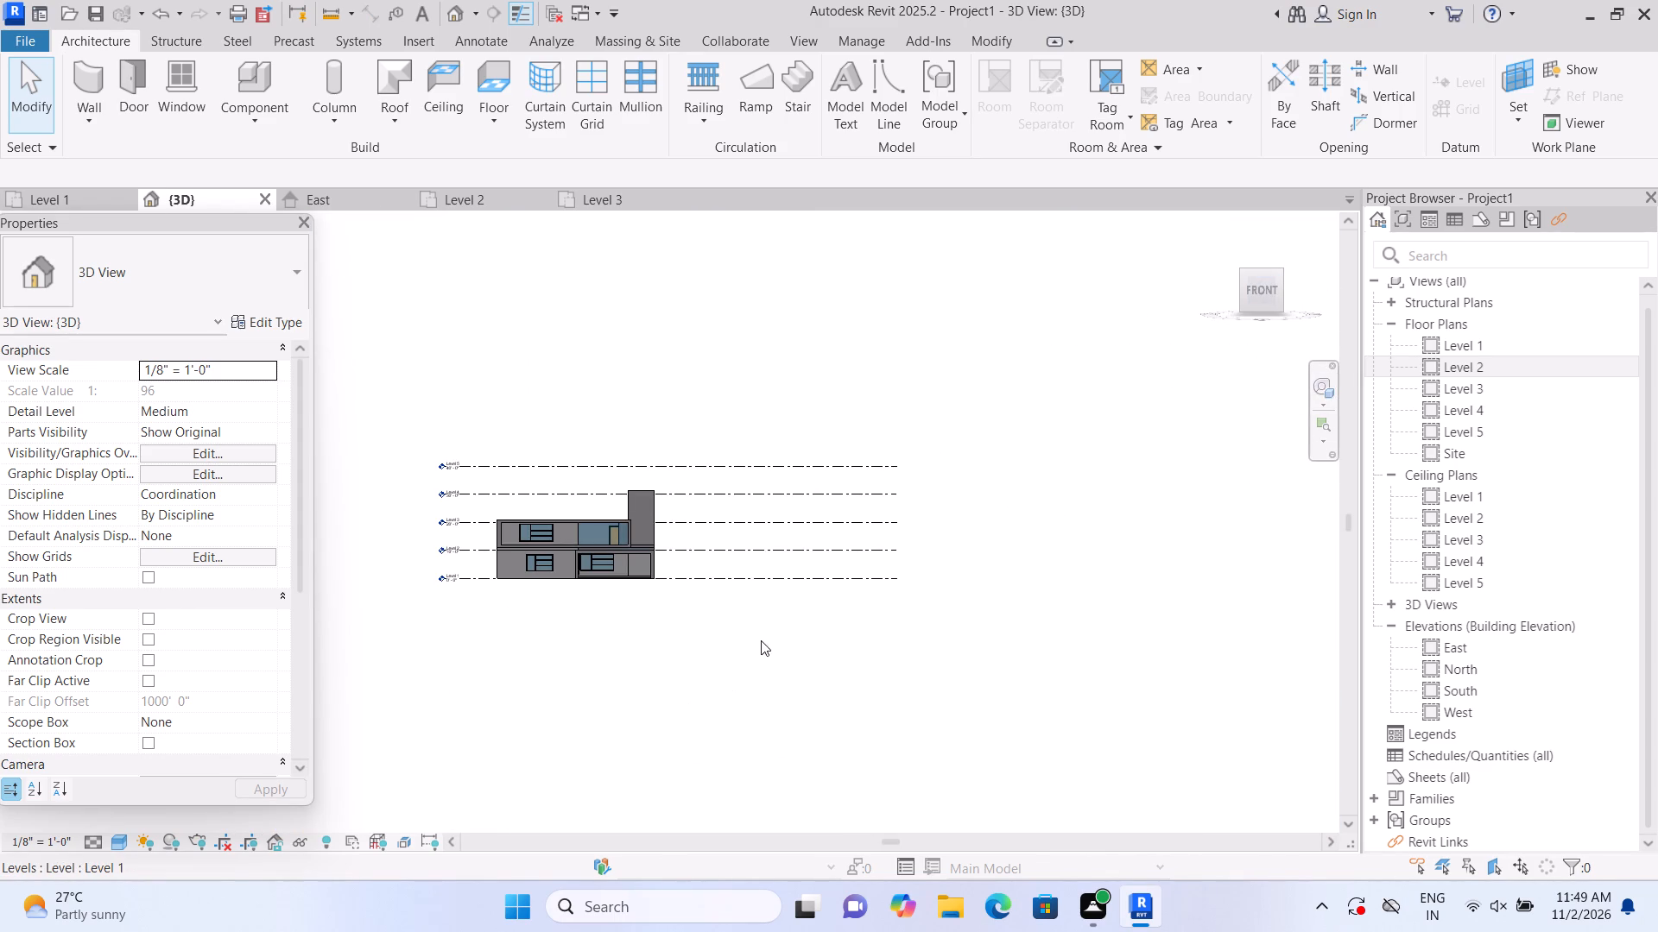
scroll(598, 564, "up", 1)
scroll(407, 486, "up", 2)
scroll(460, 572, "up", 2)
scroll(614, 657, "up", 2)
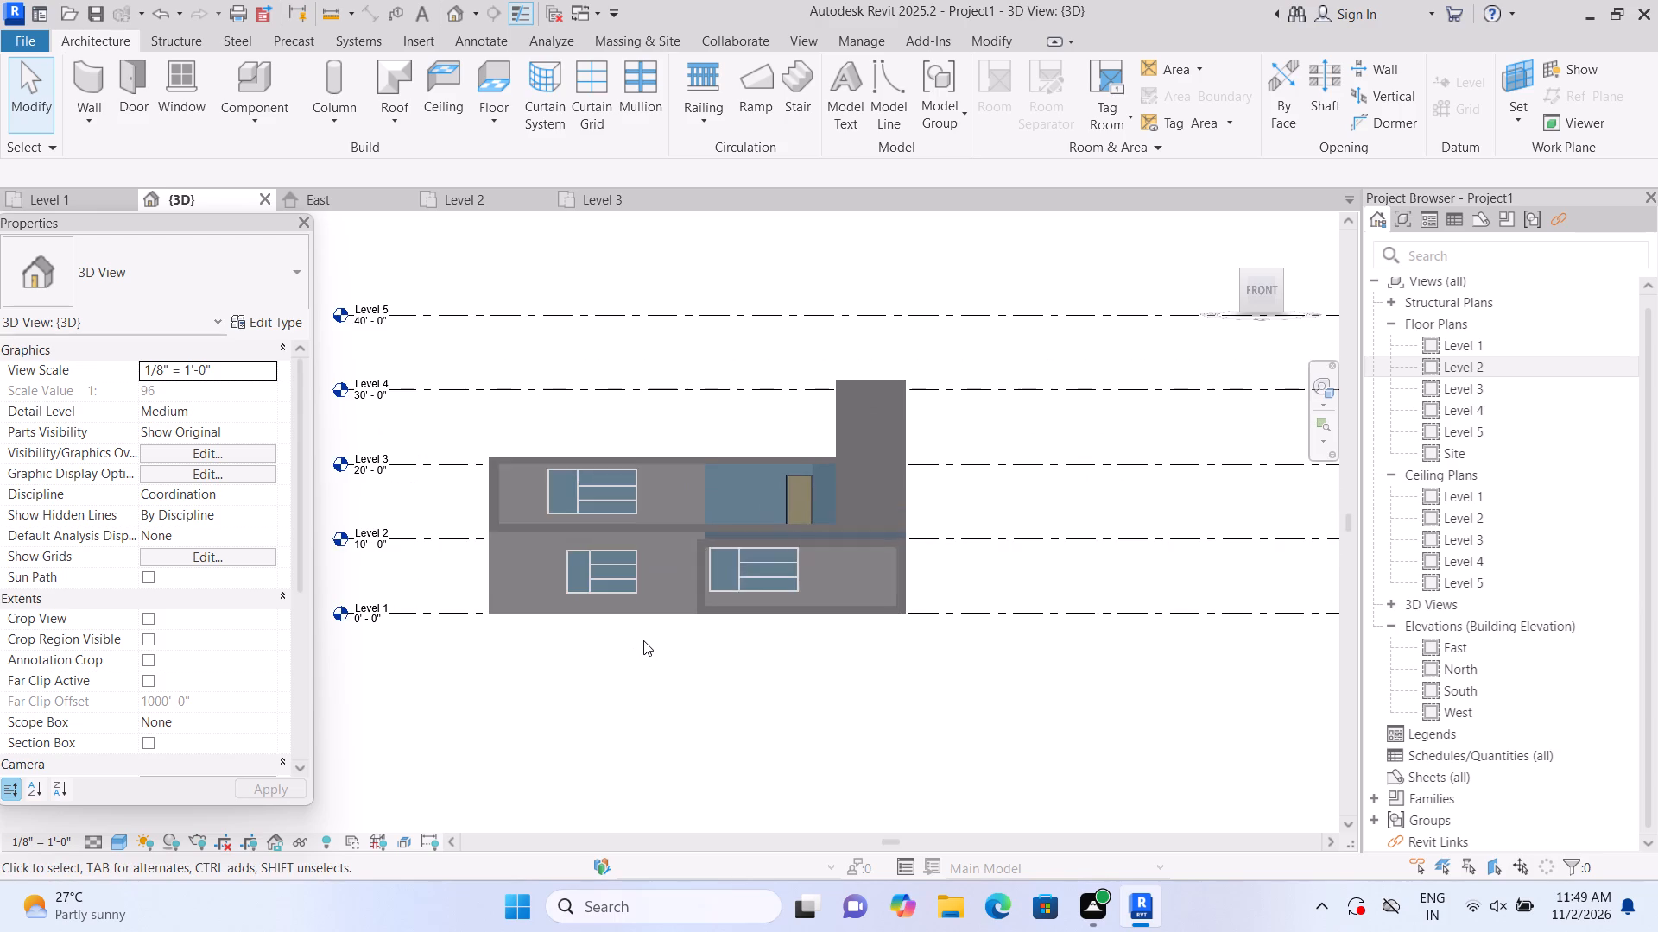
scroll(769, 589, "up", 1)
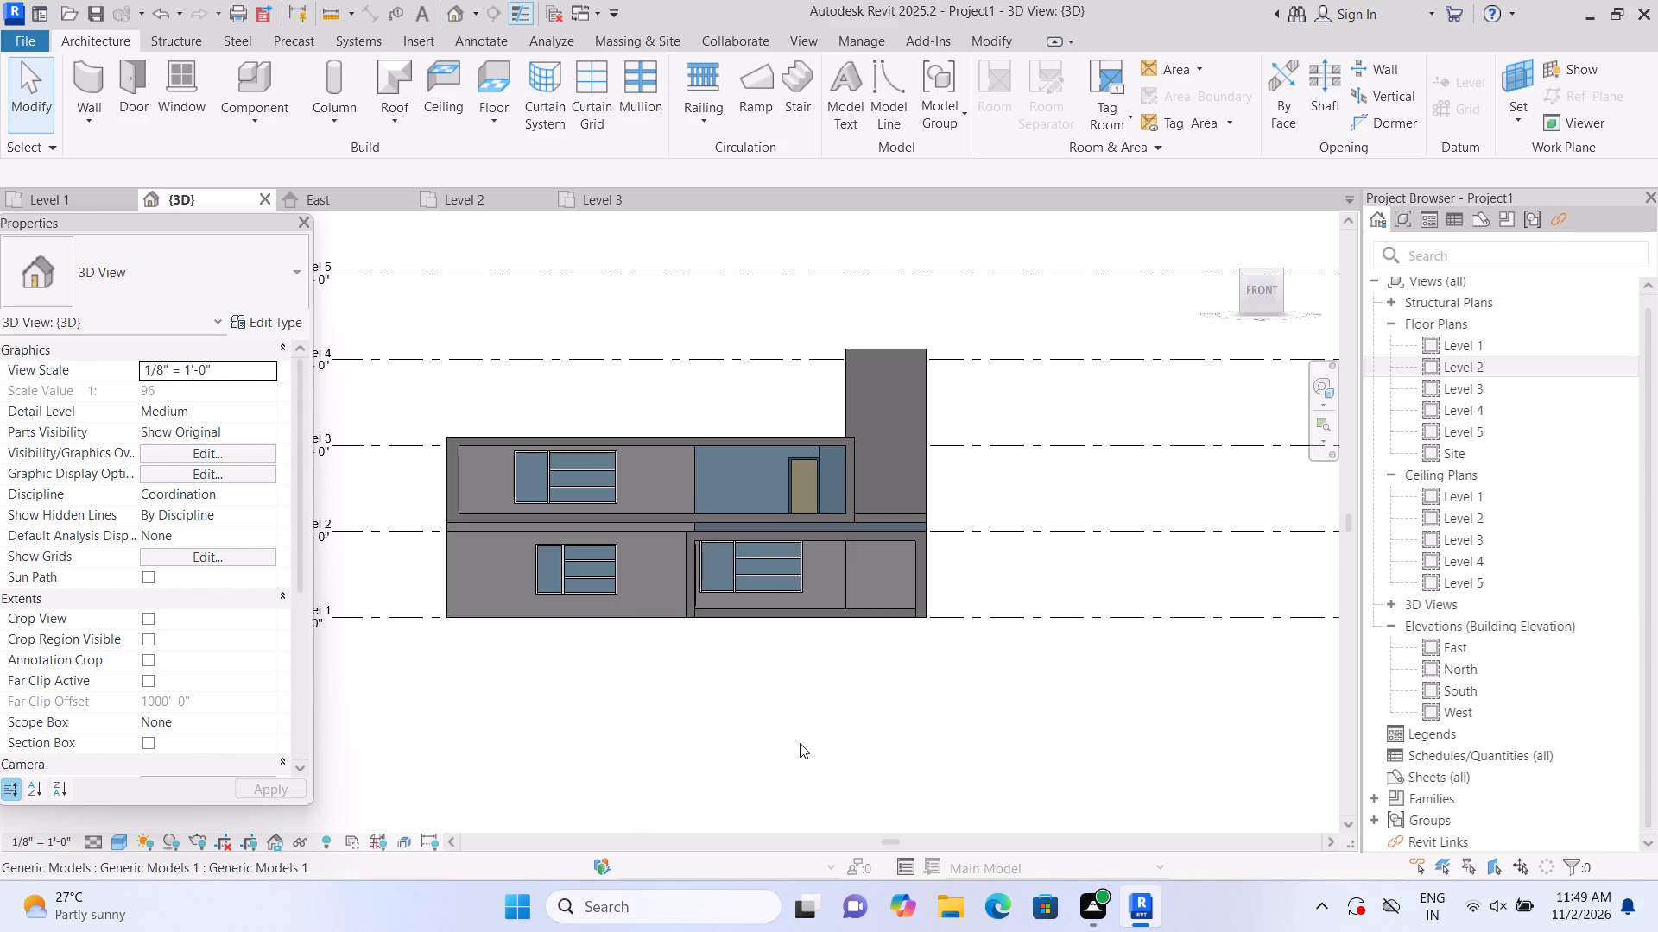
middle_click_drag(754, 709, 796, 765)
middle_click(796, 765)
scroll(772, 716, "up", 2)
middle_click_drag(782, 723, 827, 769)
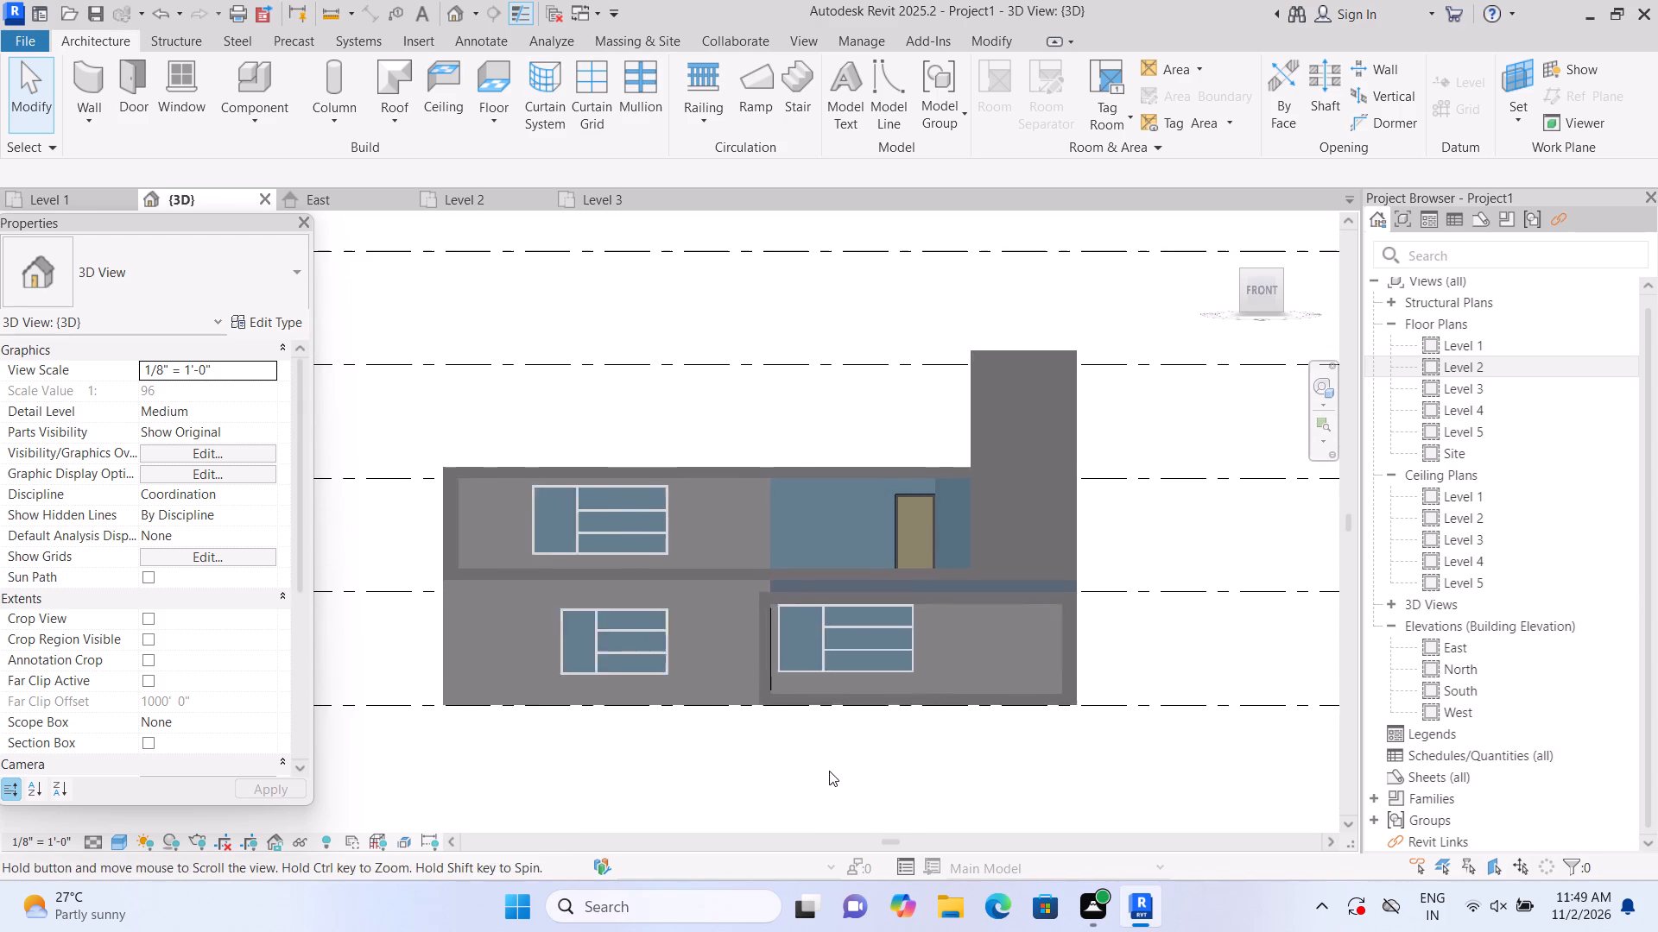
scroll(815, 724, "up", 1)
scroll(957, 485, "up", 2)
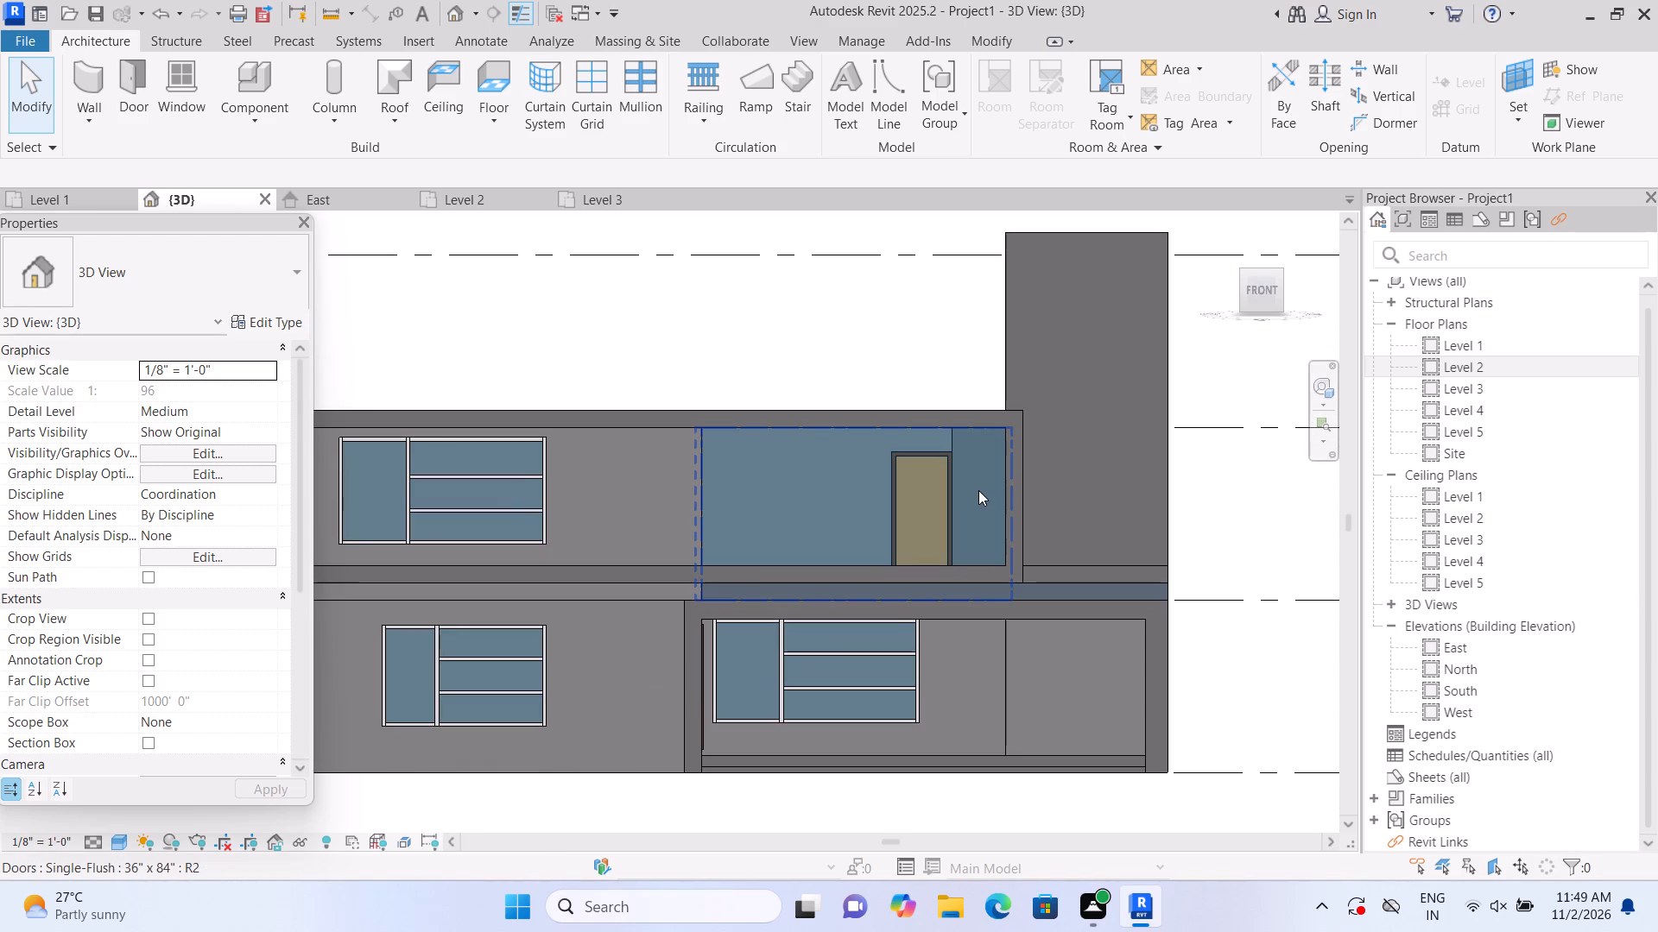
Adjust the outer end of the terrace curtain wall within the frame post so the wall is 17' 9 1/2" long.
scroll(984, 498, "up", 2)
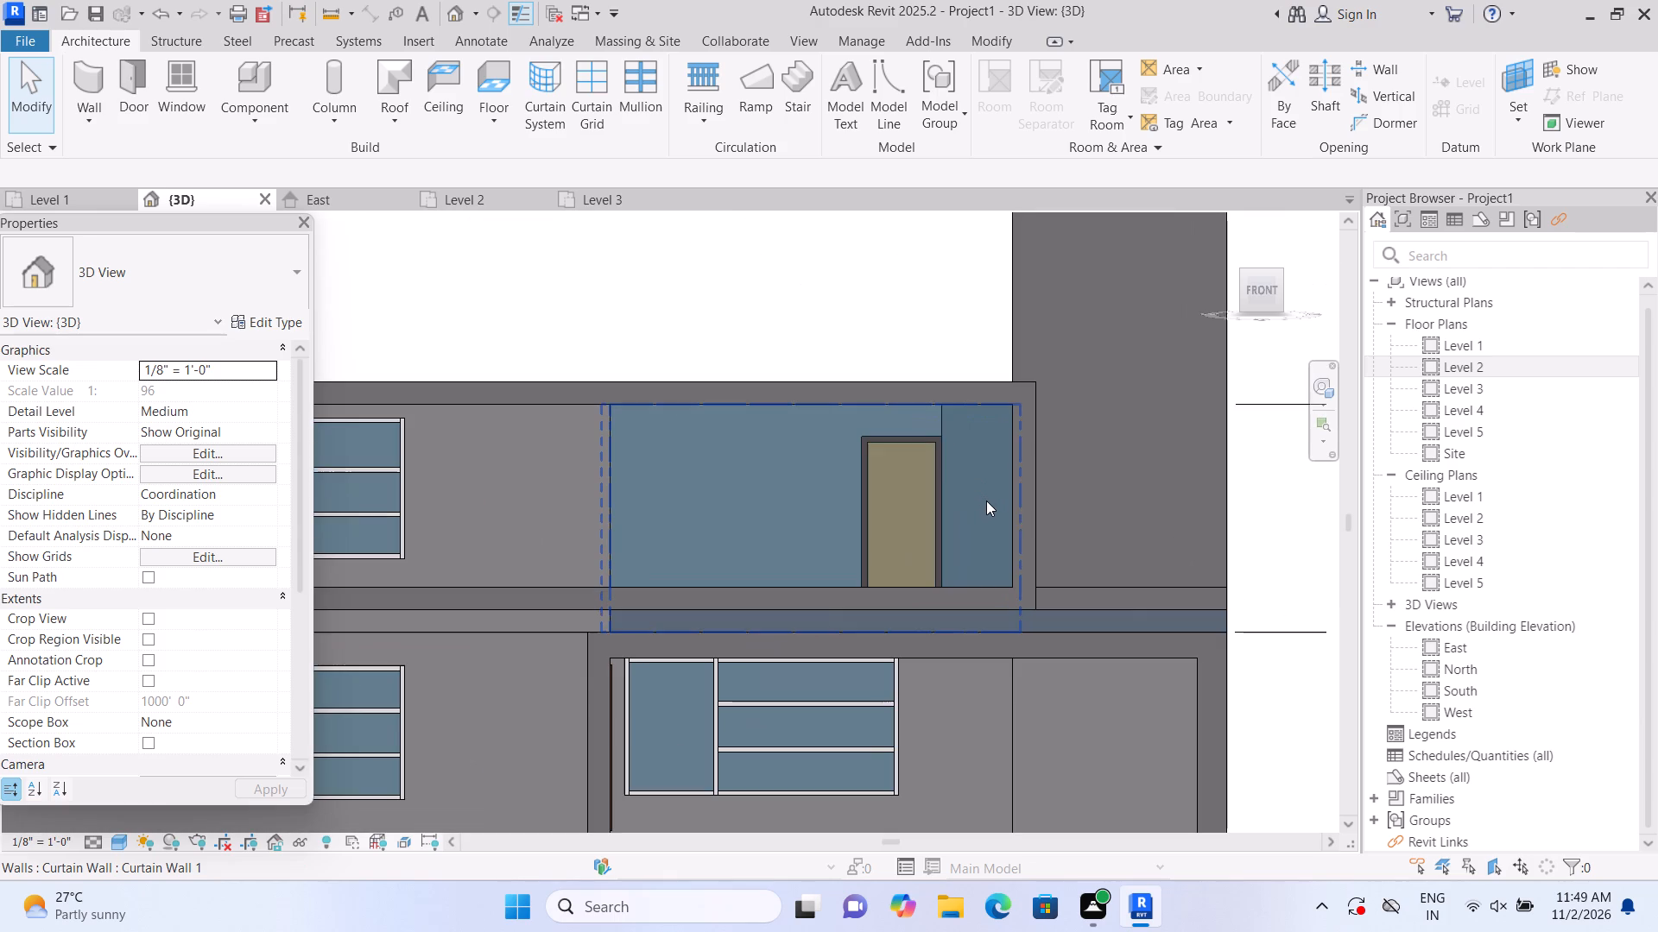
left_click(986, 501)
scroll(1003, 505, "up", 3)
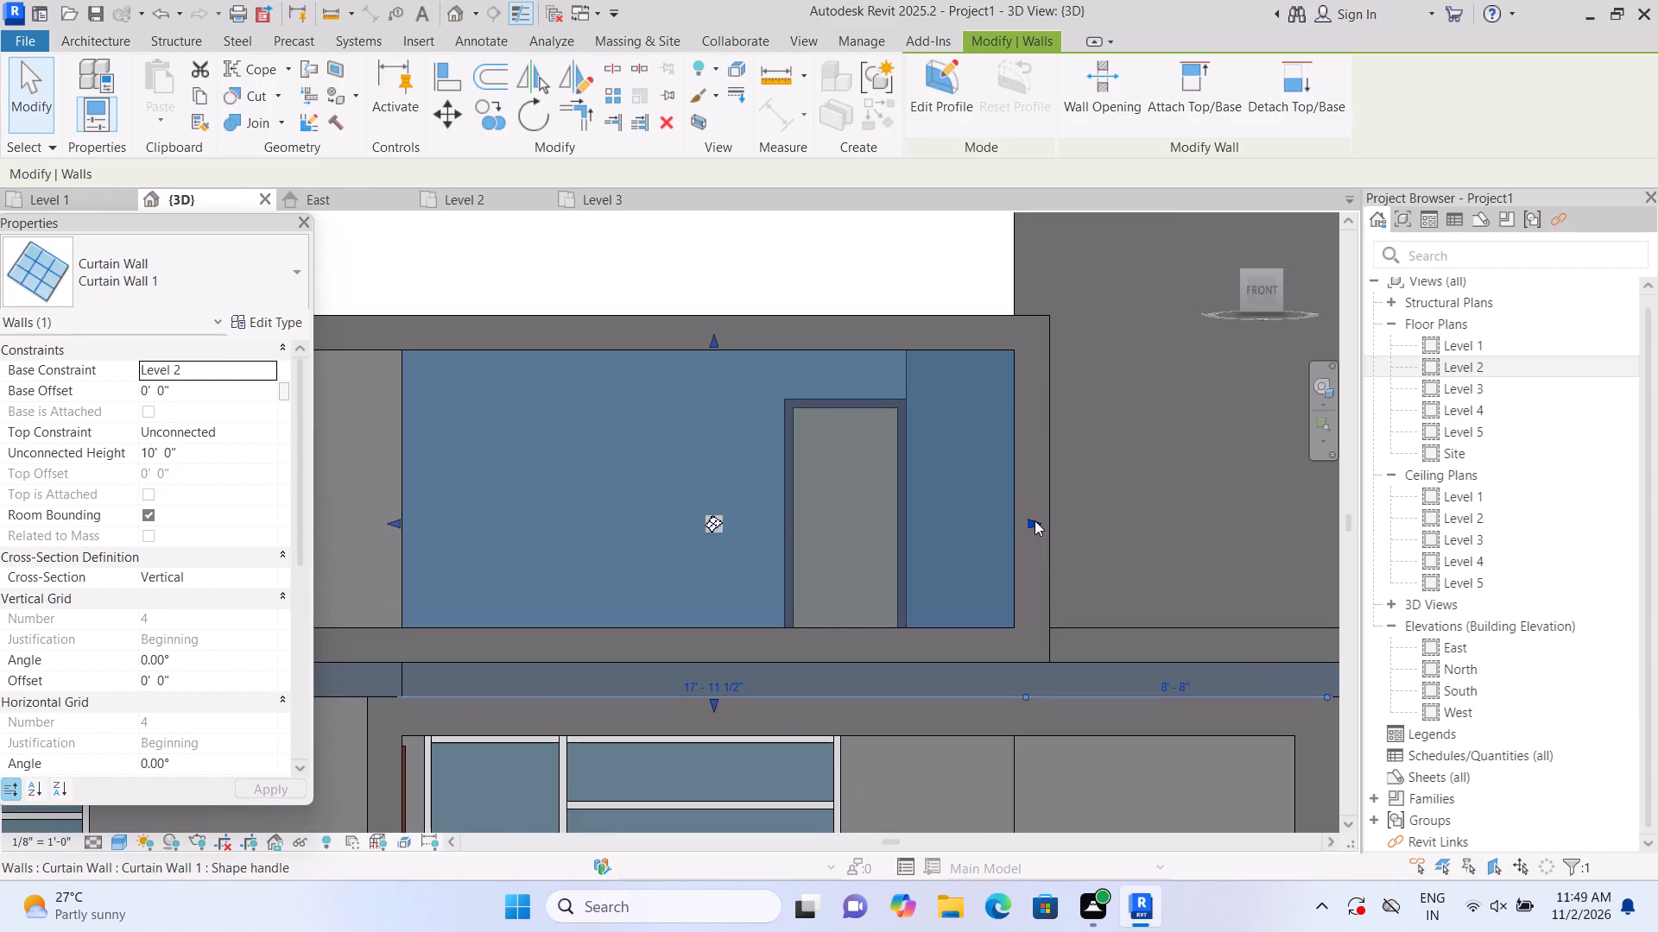
left_click_drag(1034, 520, 1024, 524)
scroll(1023, 524, "up", 2)
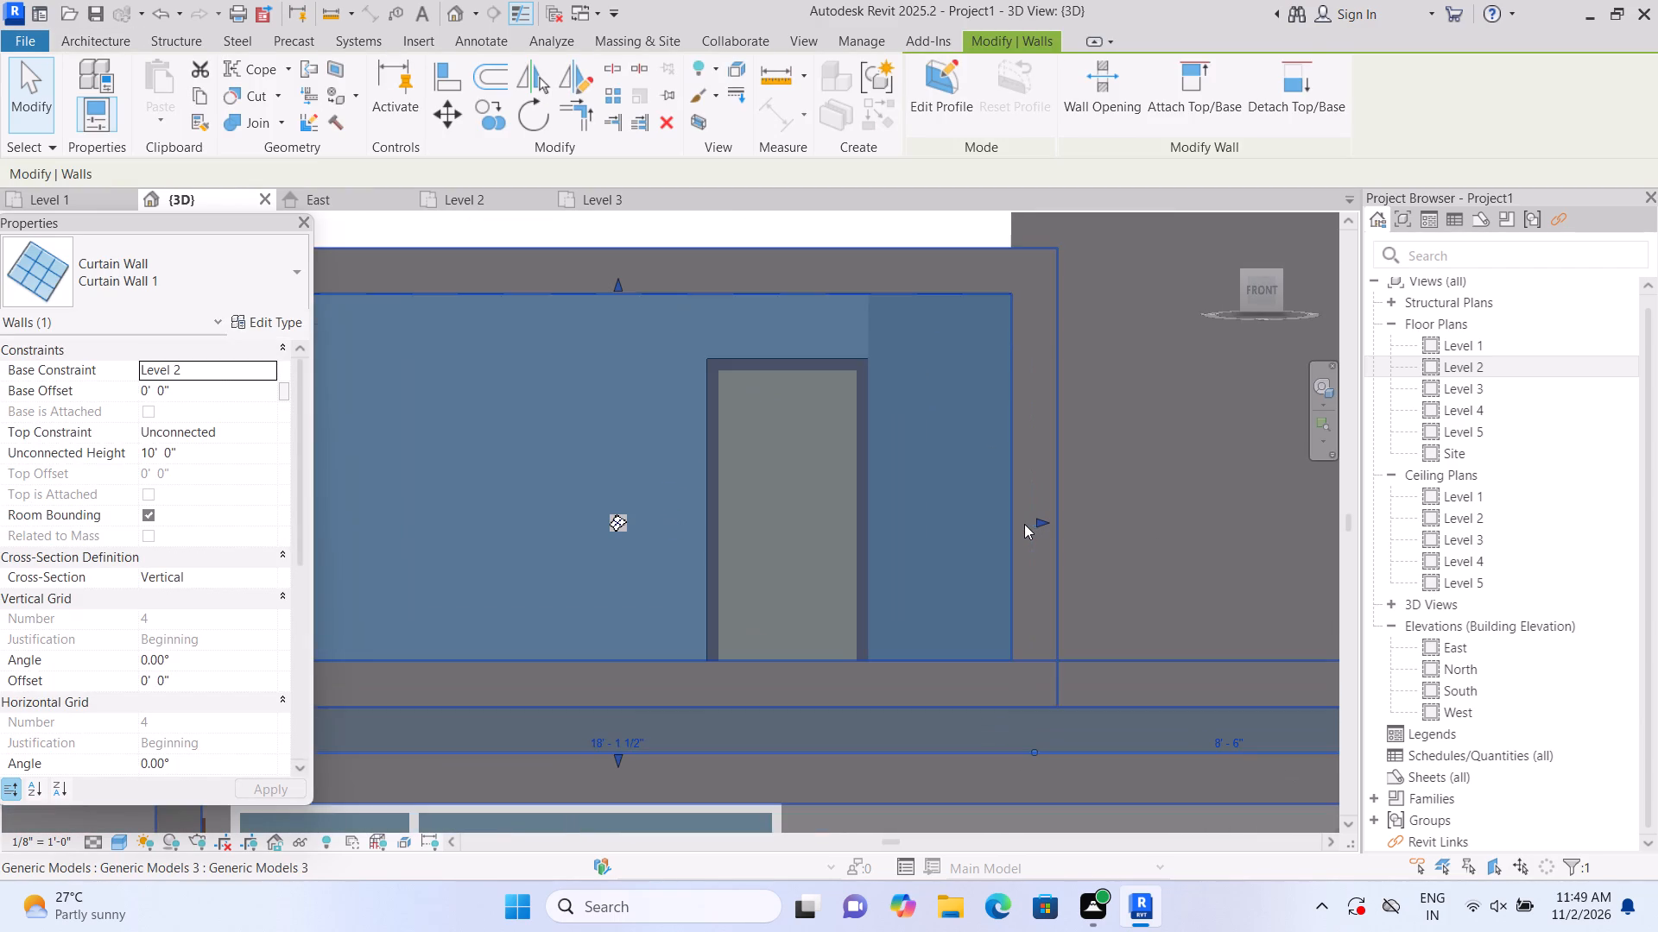
scroll(1041, 521, "up", 3)
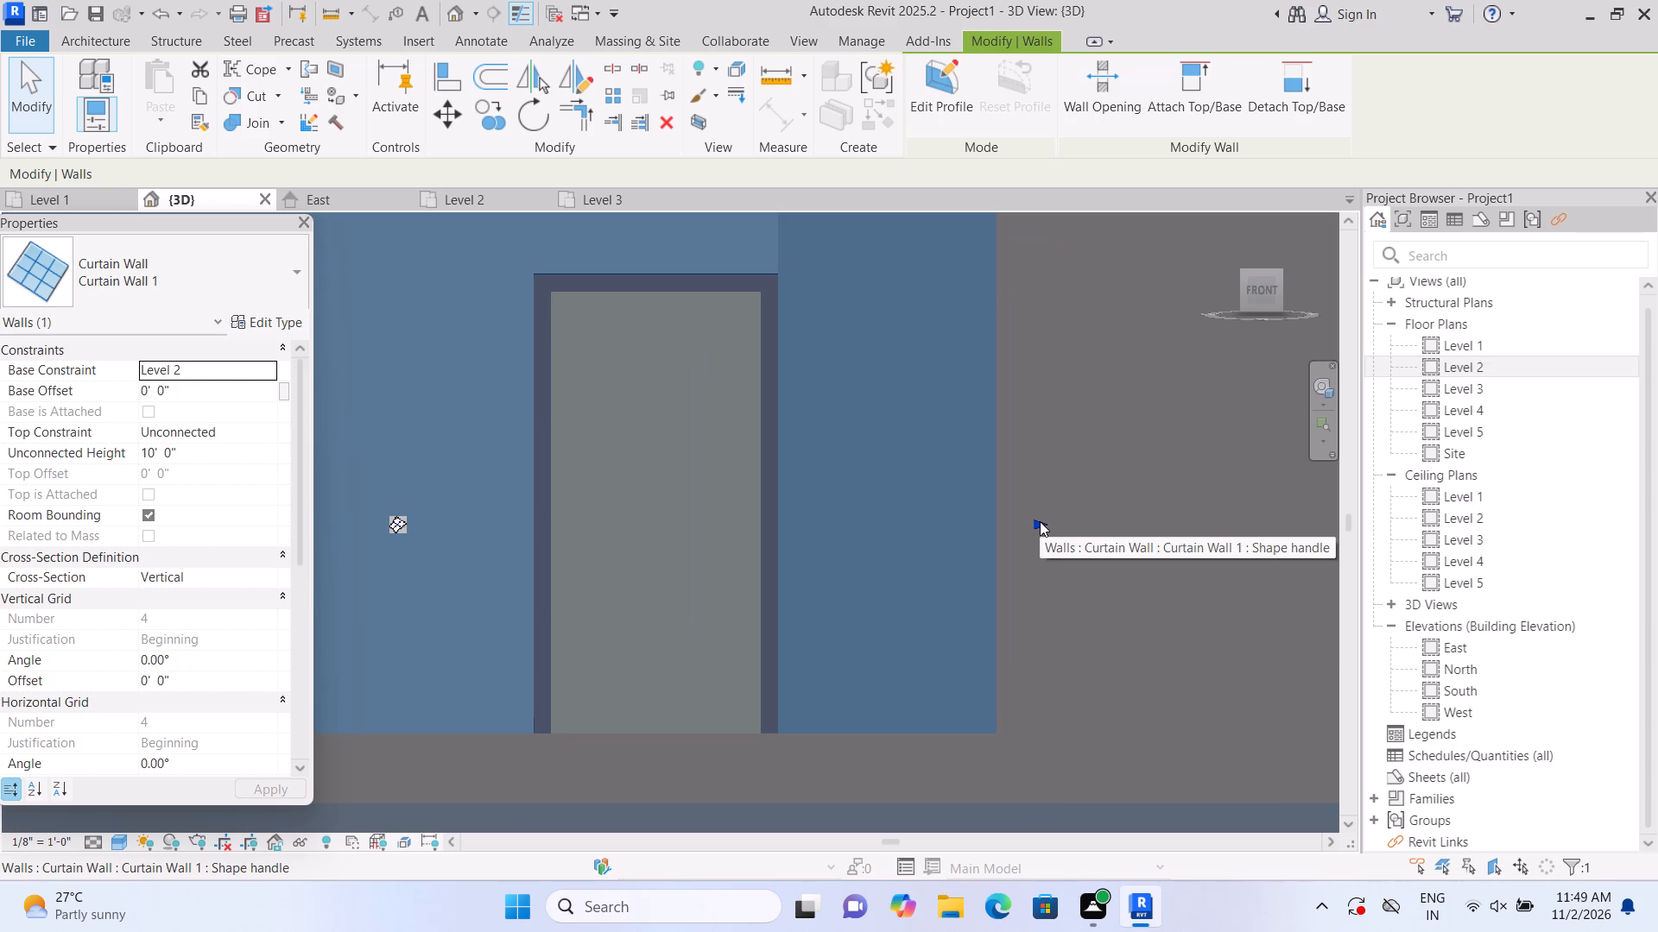
left_click_drag(1040, 521, 1010, 530)
scroll(1020, 535, "down", 6)
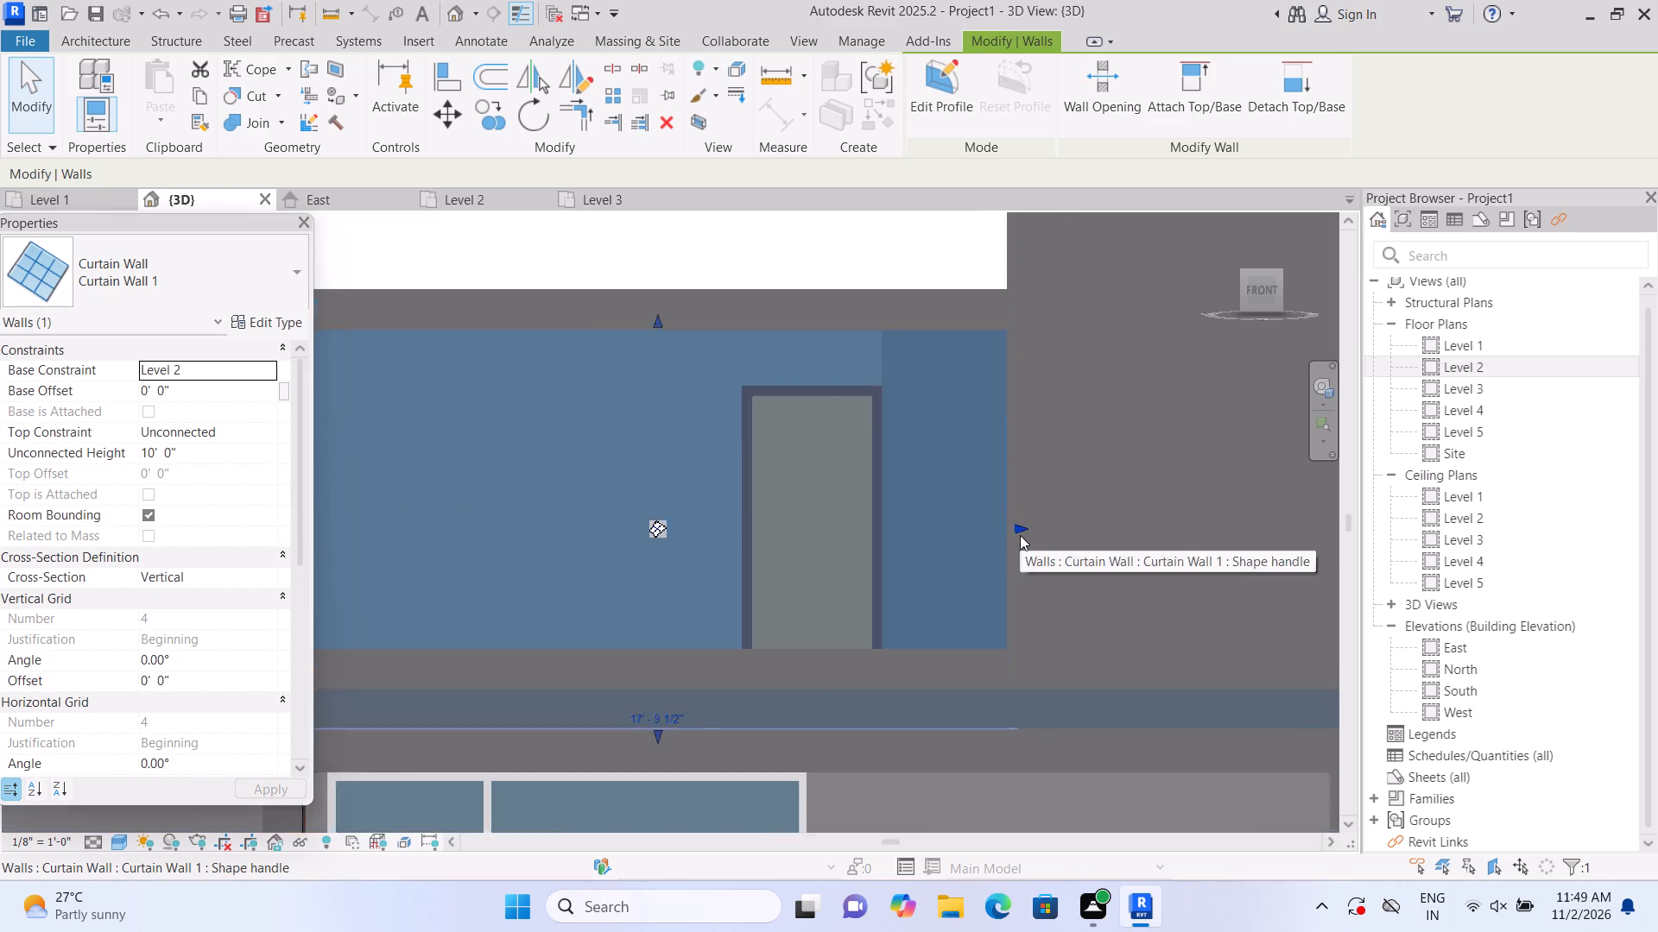
scroll(1020, 535, "down", 7)
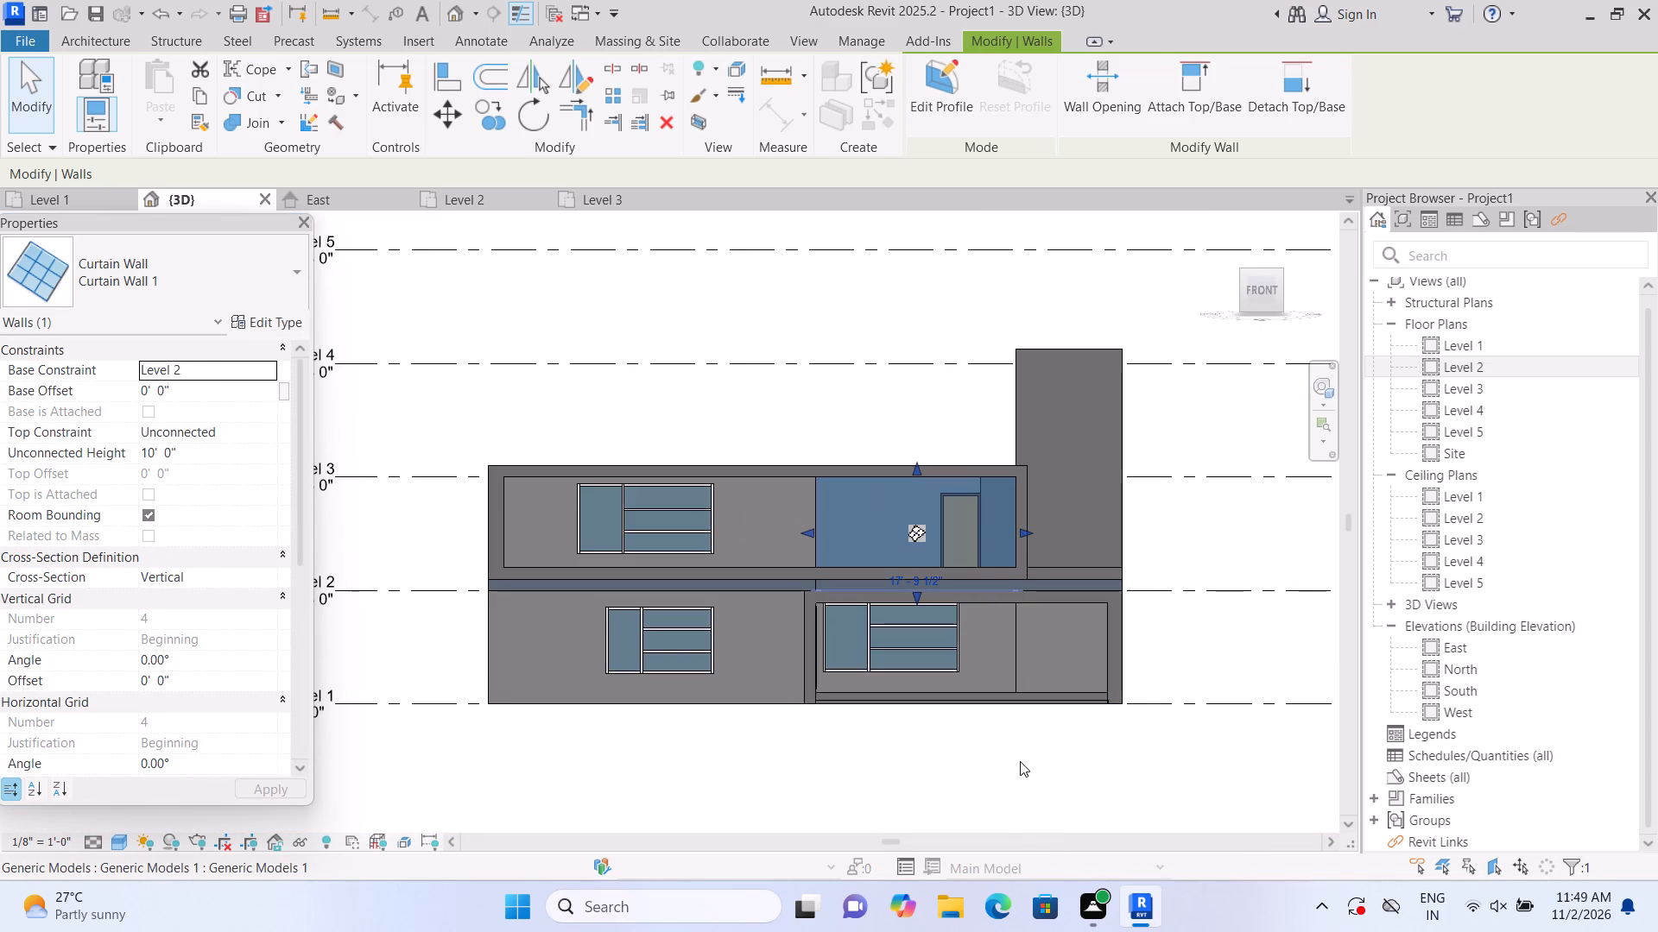
left_click(1020, 761)
In the home 3D view, lower the terrace curtain wall's top edge to railing height, making it about 4' 9" high.
left_click(1219, 224)
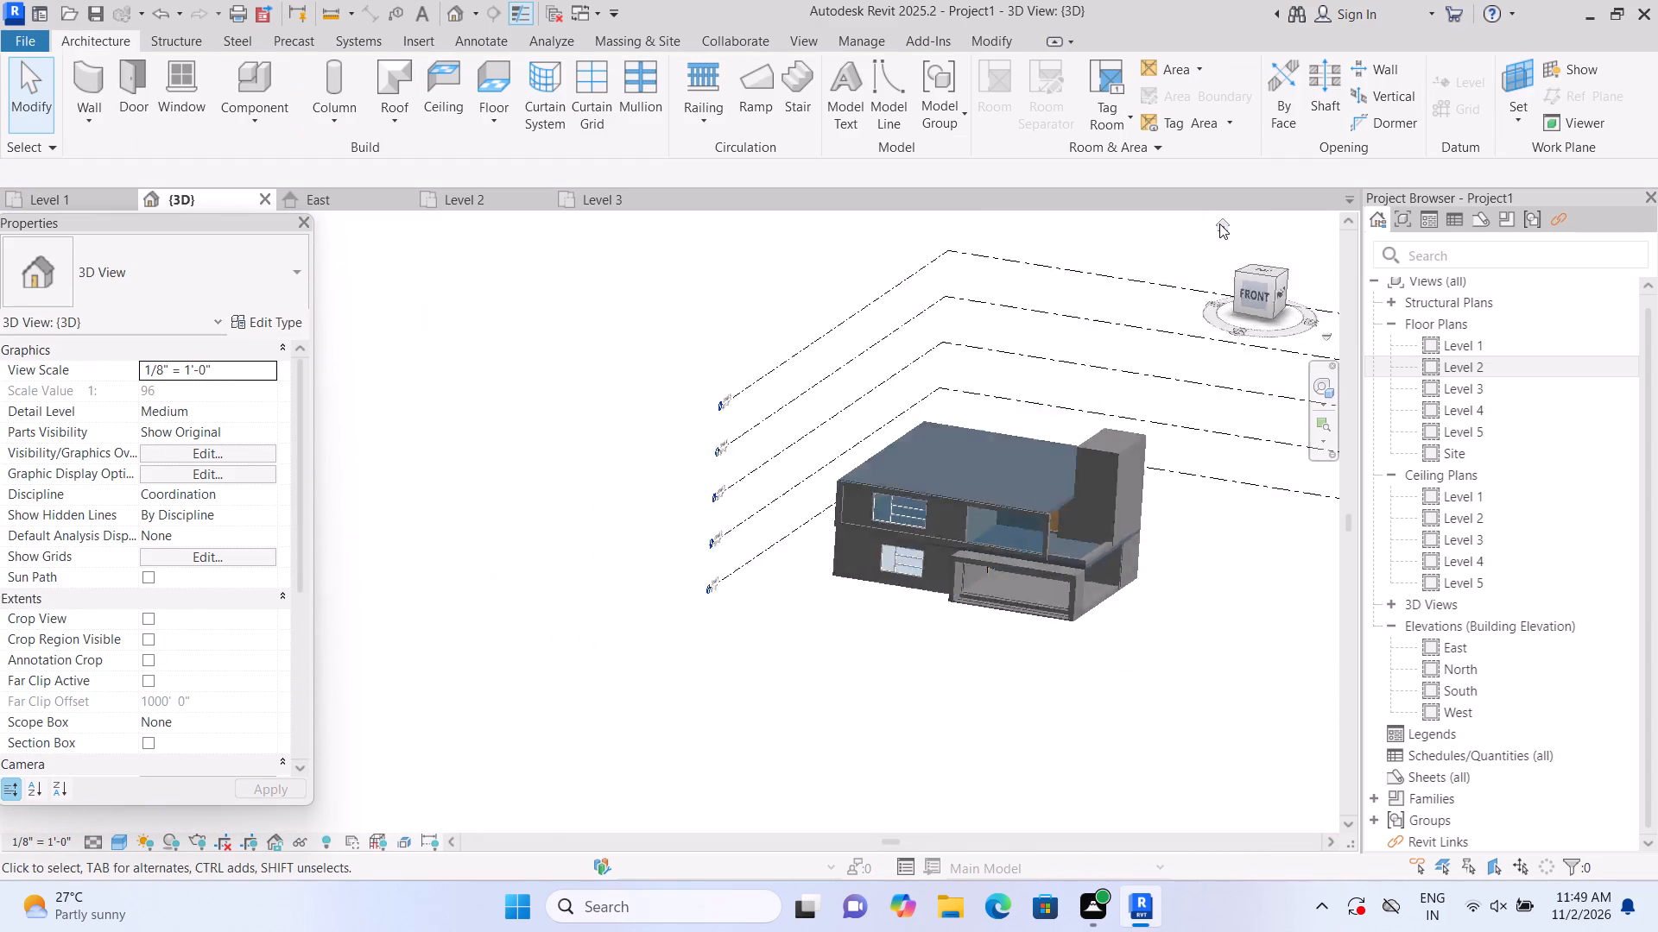
scroll(429, 604, "up", 8)
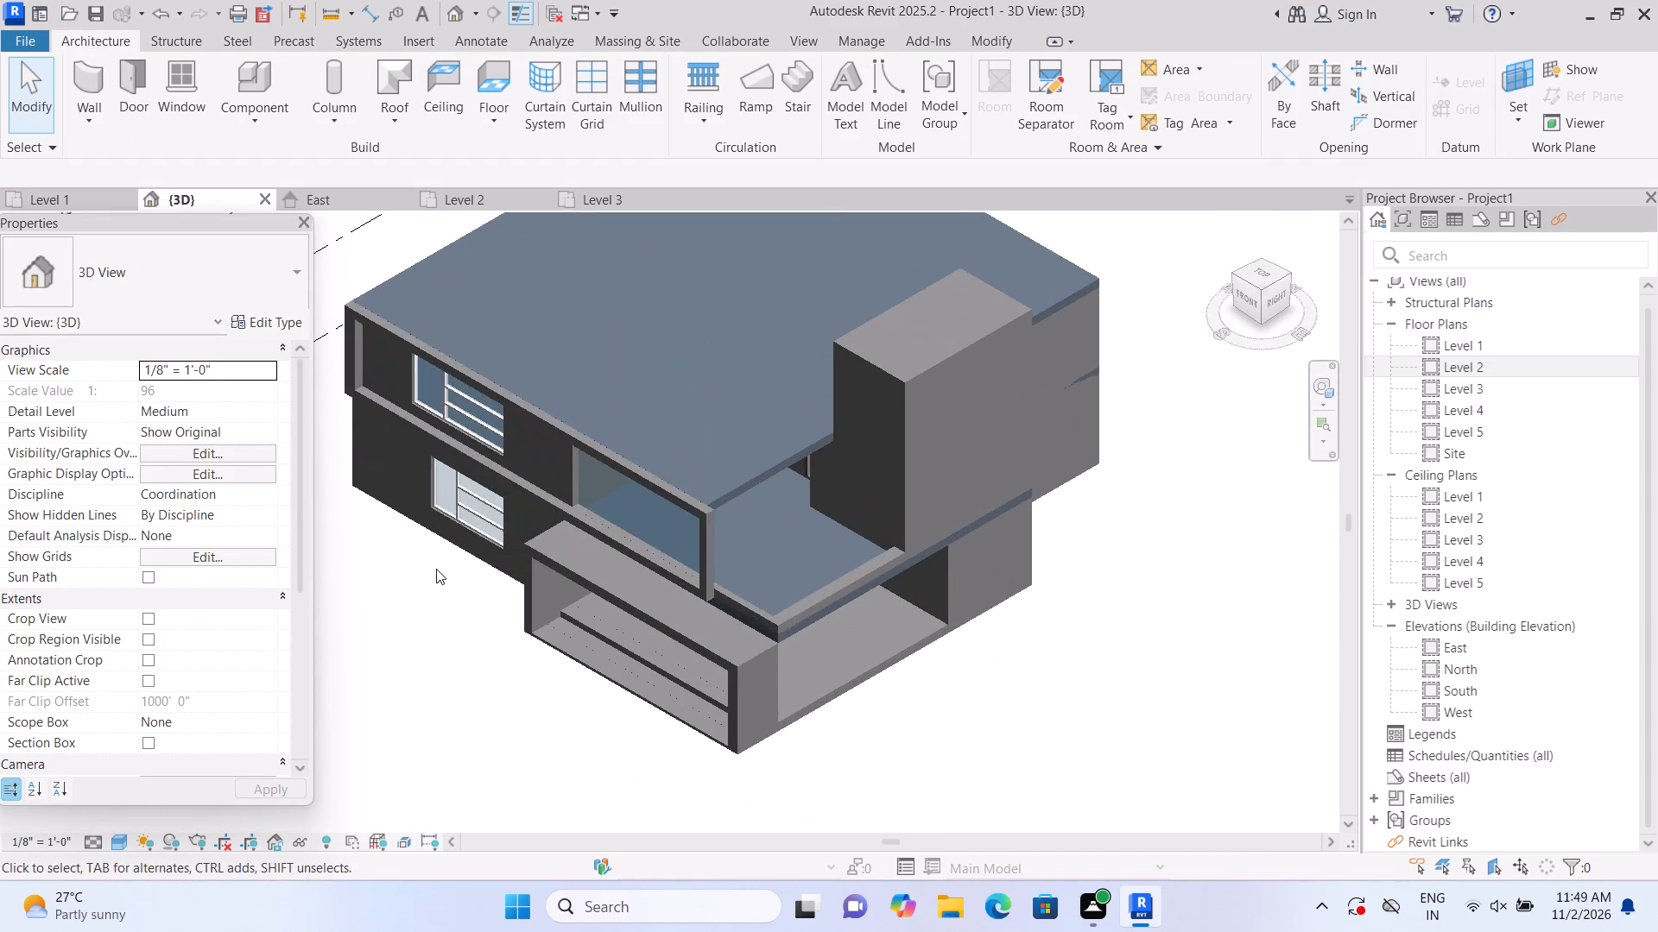
scroll(546, 498, "up", 2)
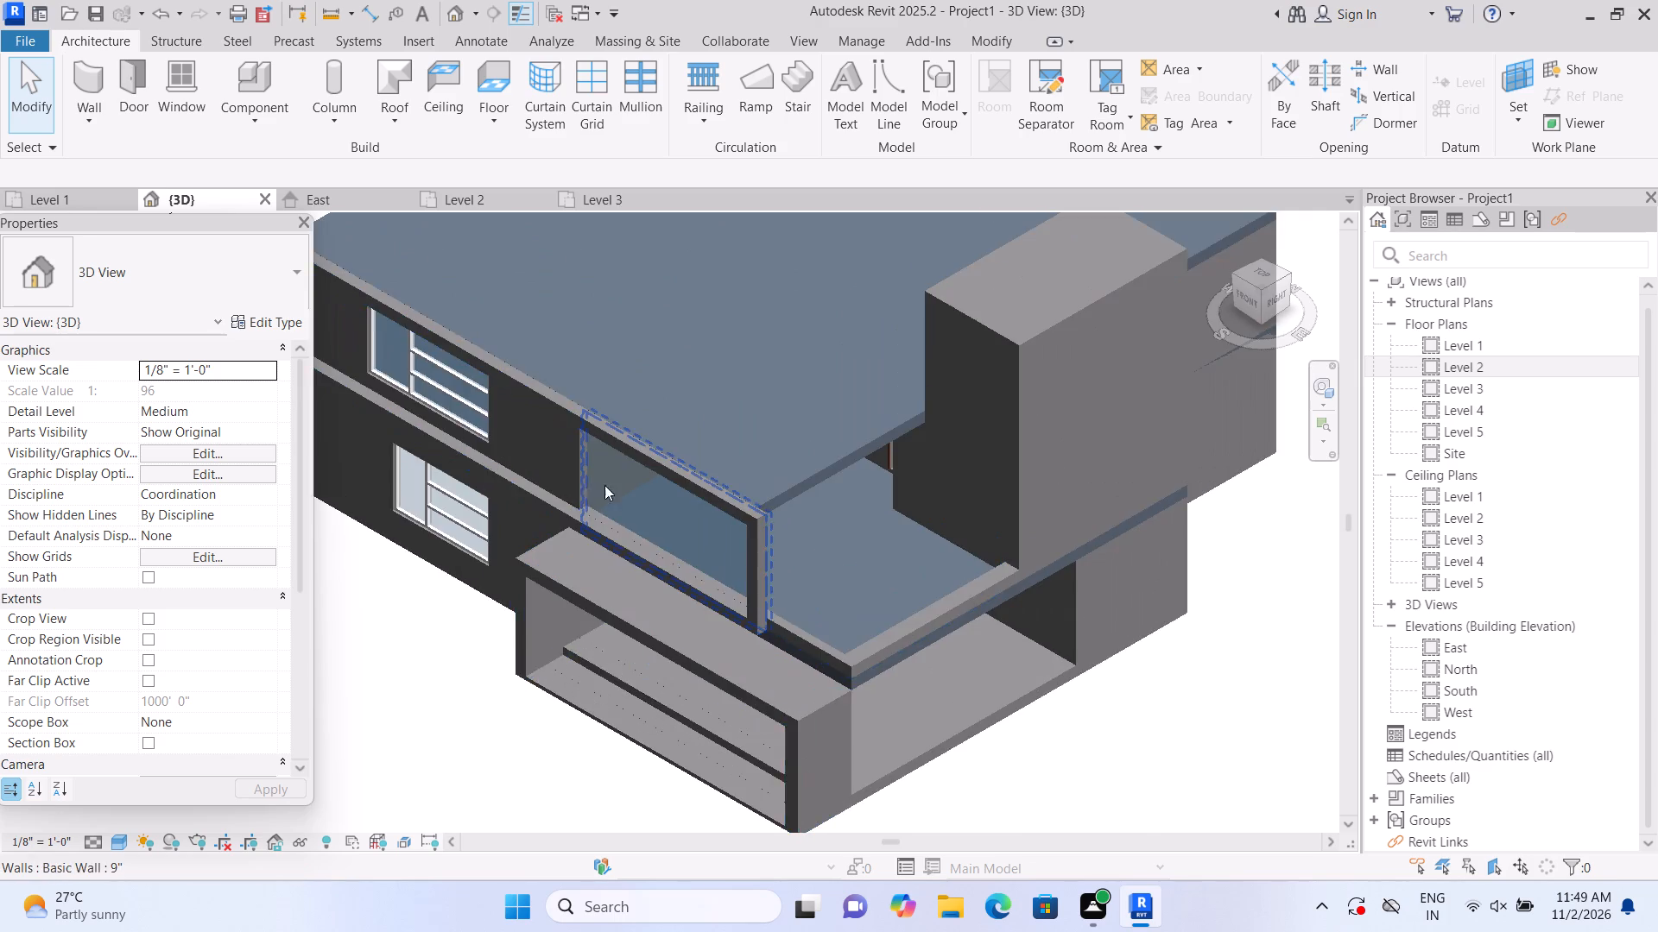
scroll(620, 485, "up", 1)
double_click(639, 495)
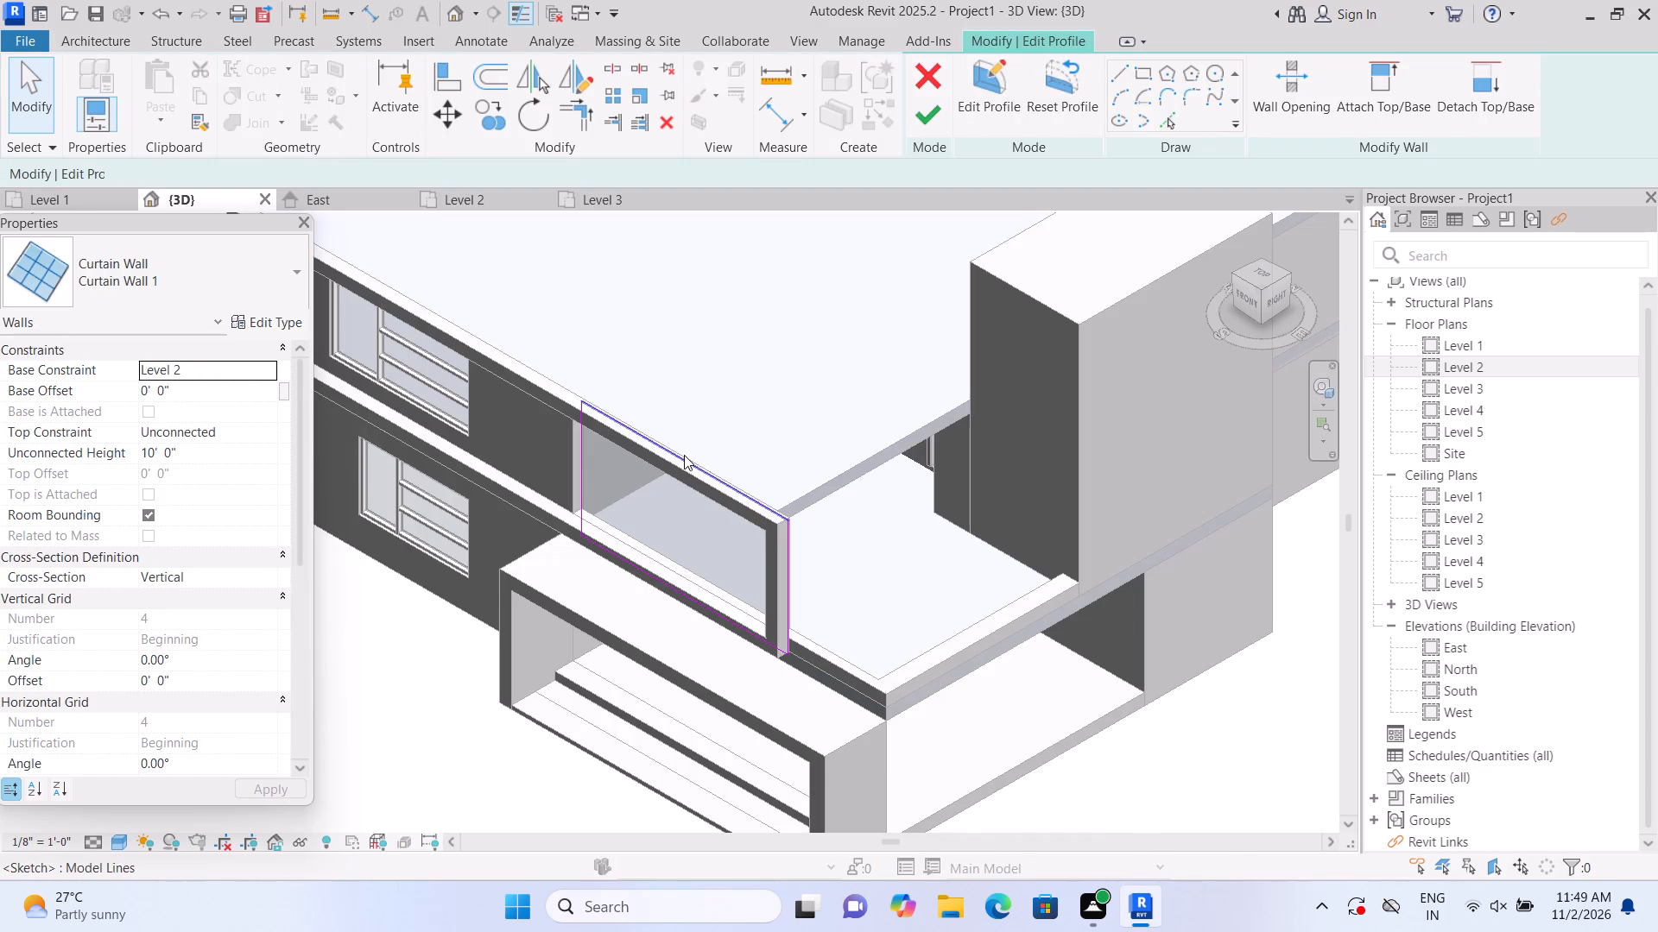
left_click(933, 117)
scroll(729, 536, "up", 2)
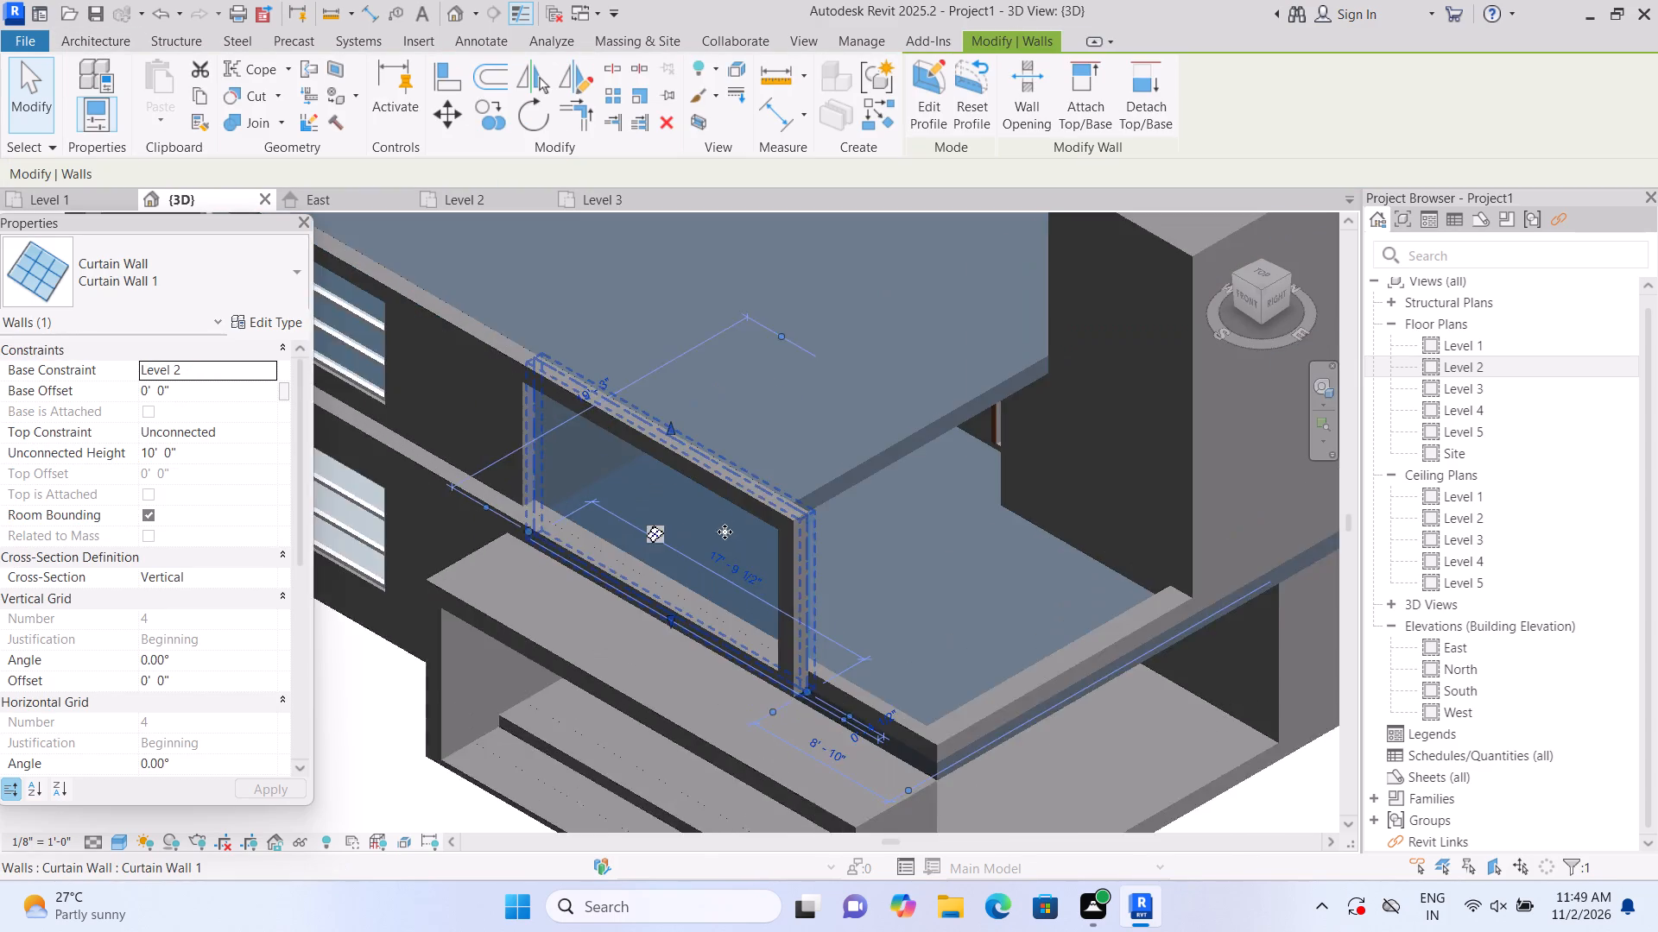
scroll(725, 532, "up", 2)
left_click_drag(656, 403, 657, 406)
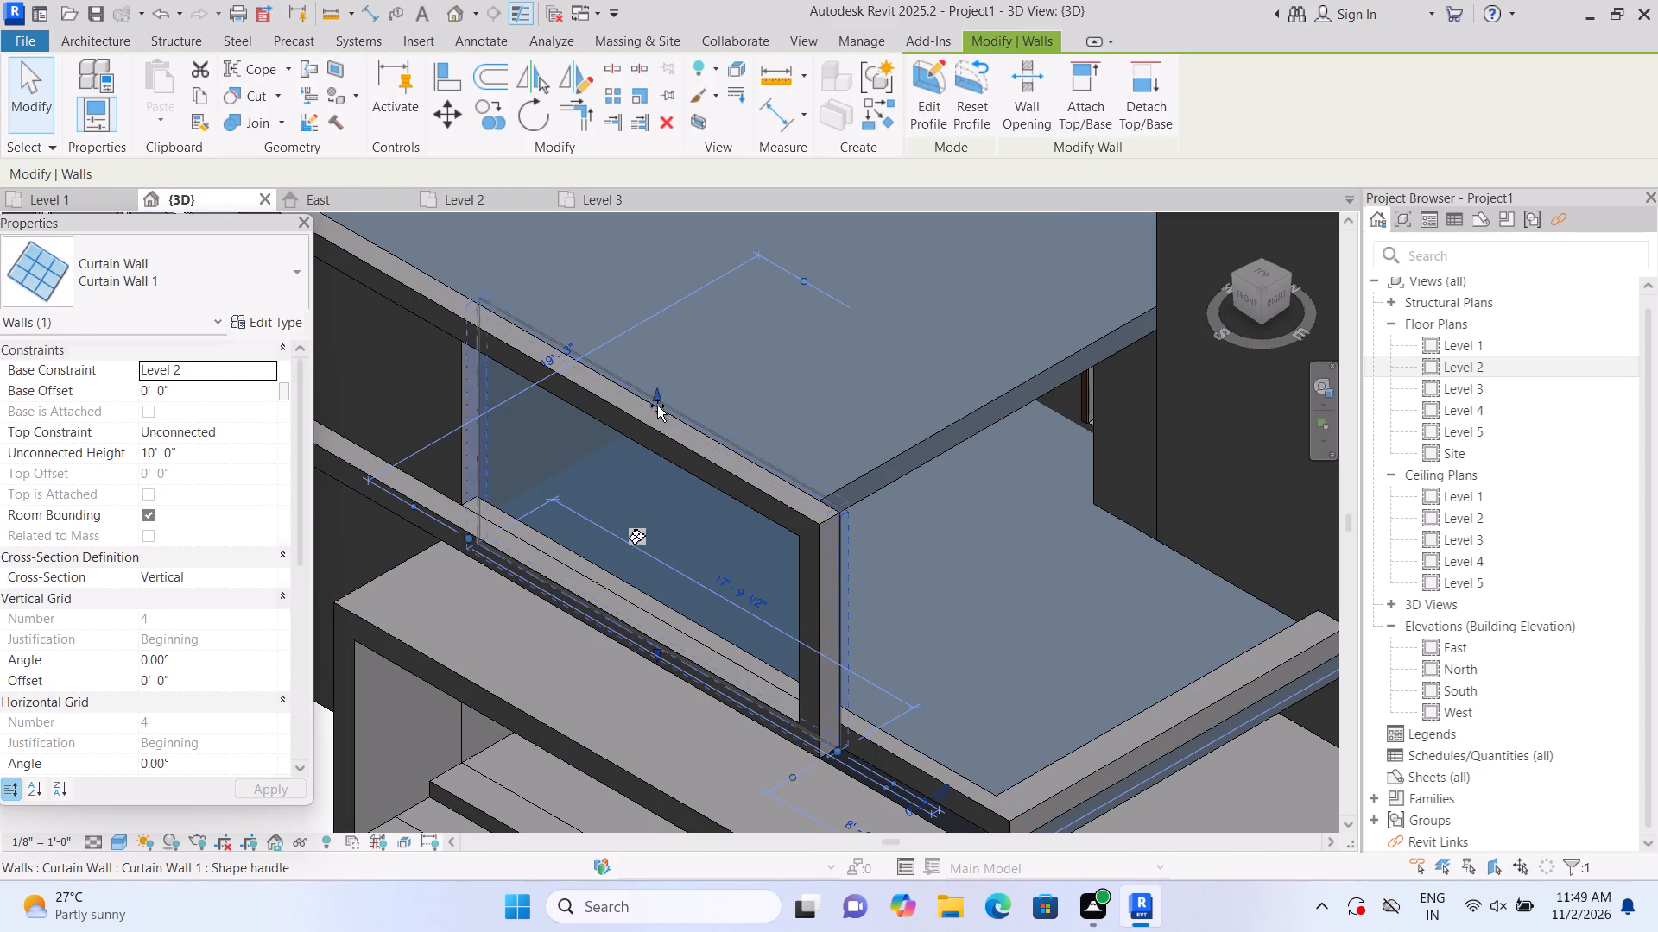
left_click_drag(657, 406, 645, 536)
Pull the terrace curtain wall's bottom edge up slightly toward the top of the frame's lower beam.
scroll(666, 648, "up", 1)
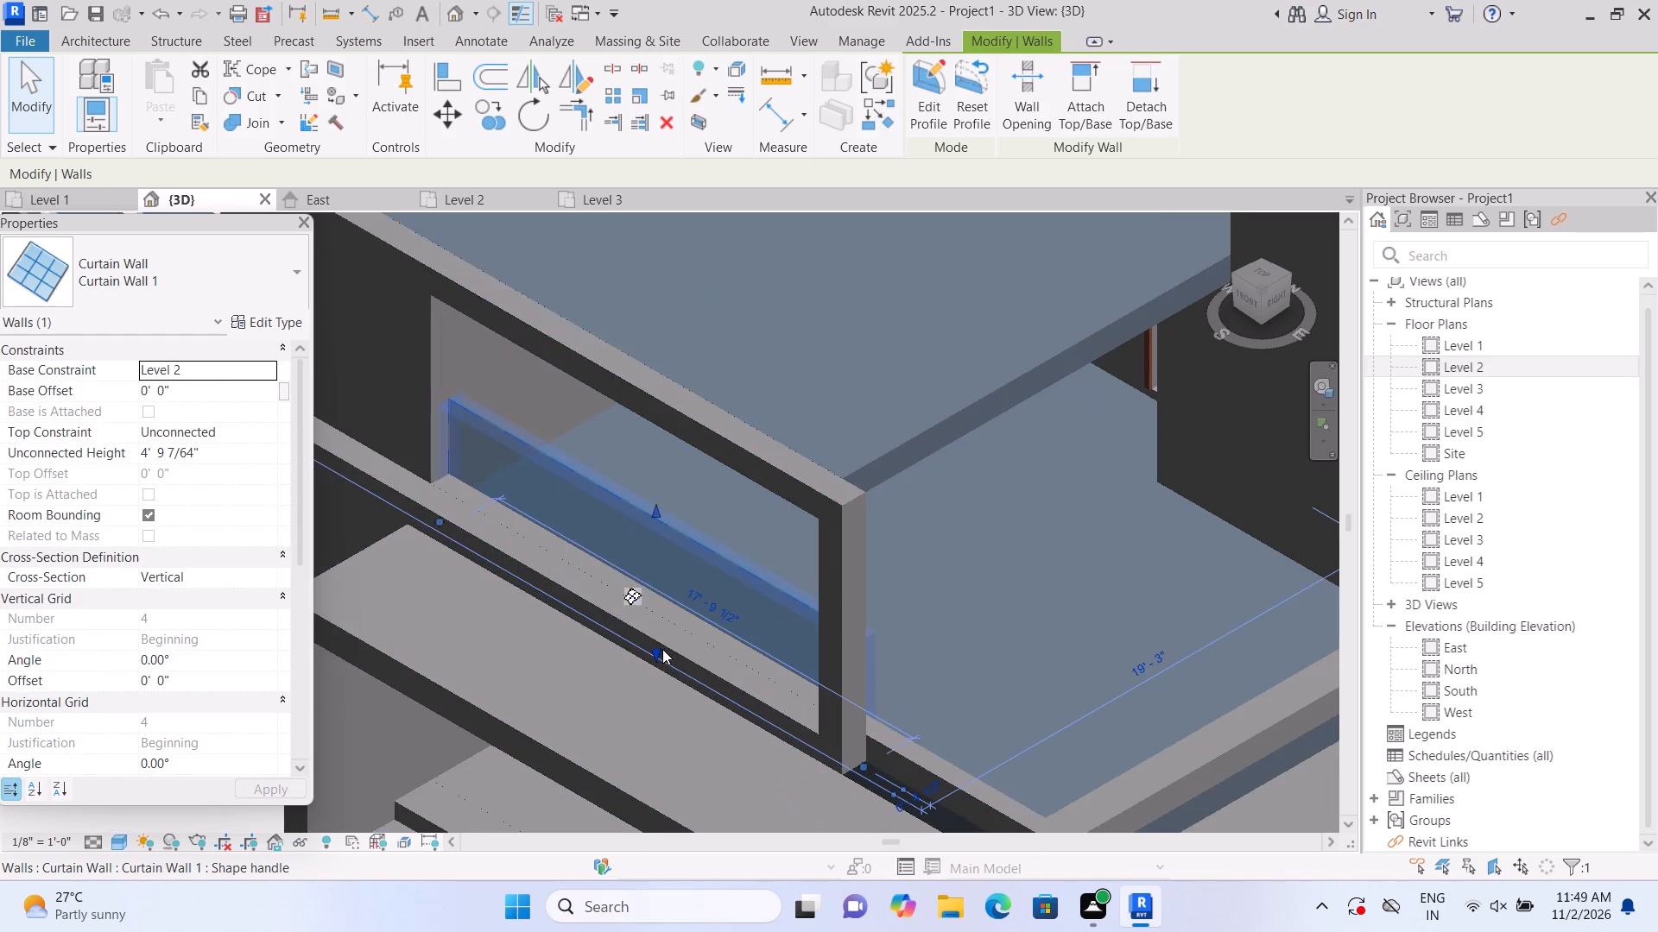
left_click_drag(656, 652, 672, 614)
scroll(680, 614, "down", 6)
left_click(420, 740)
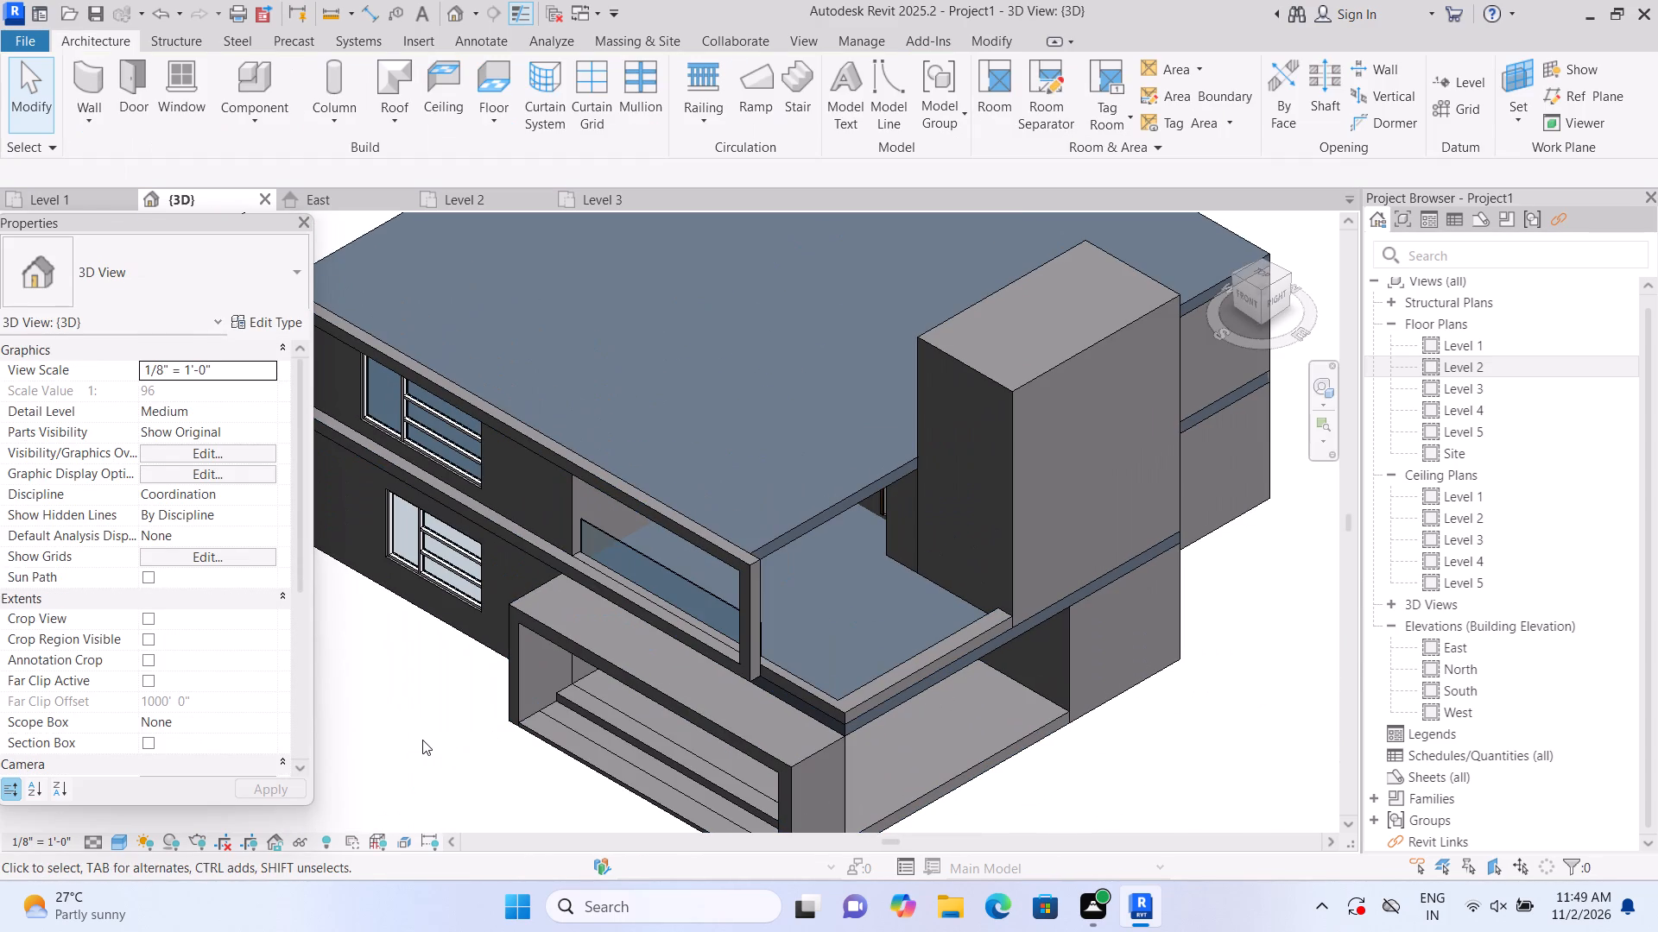
Place 2.5" x 5" rectangular mullions along the top and both vertical ends of the terrace curtain-wall railing.
scroll(432, 740, "up", 2)
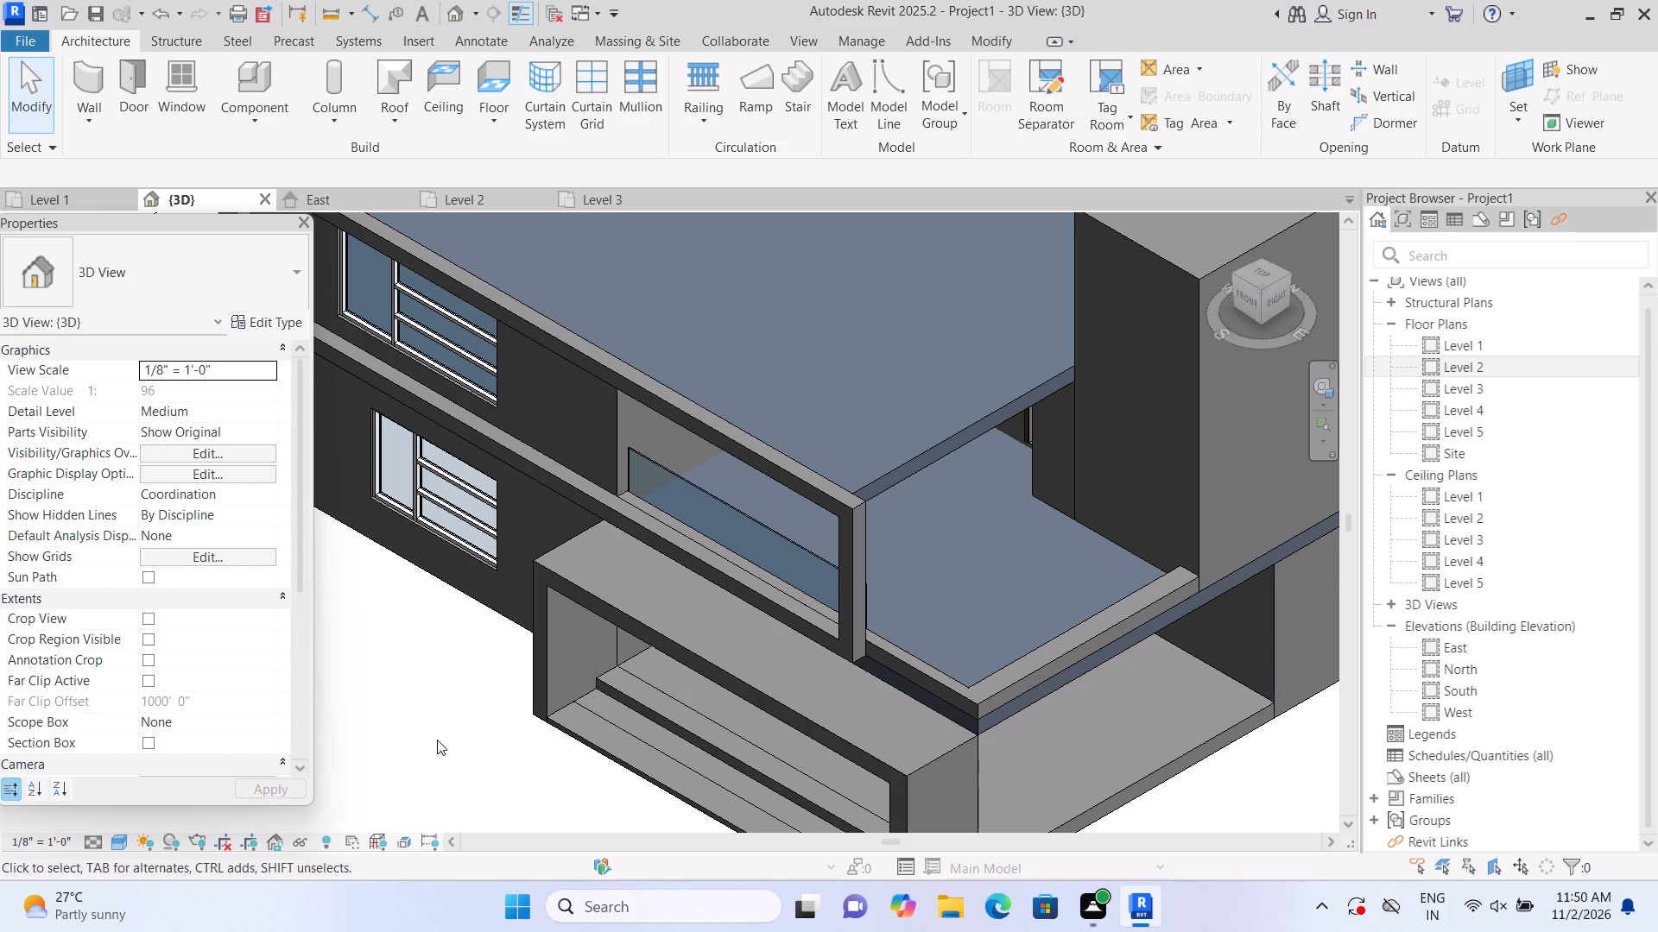
middle_click_drag(474, 719, 390, 736)
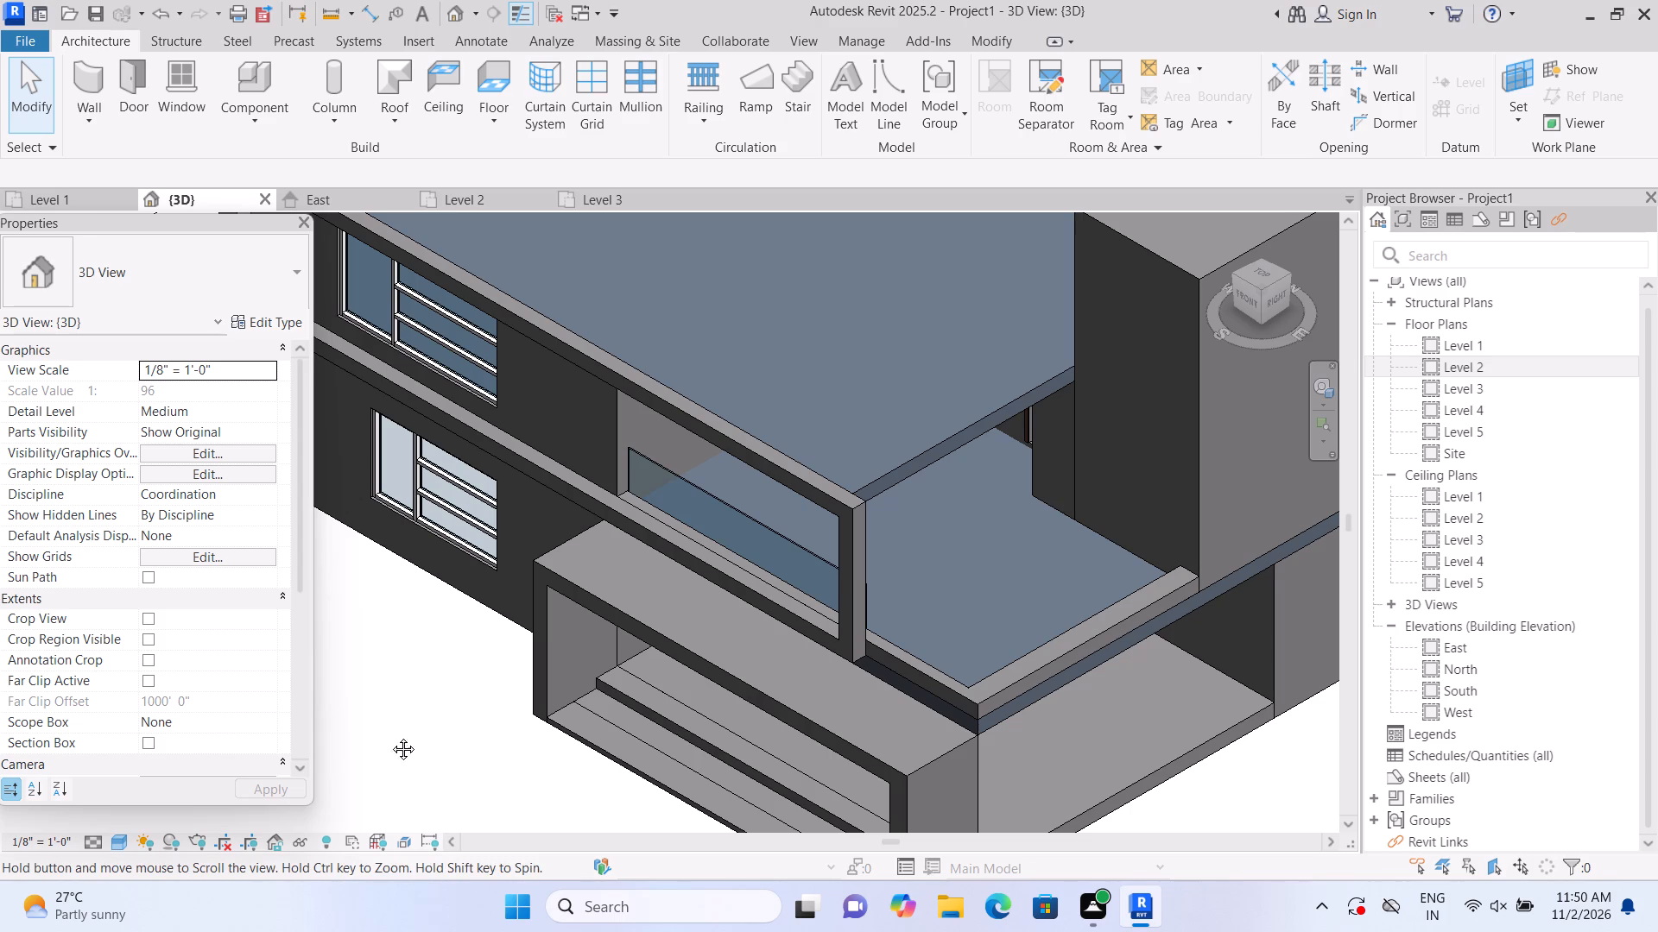
middle_click_drag(390, 736, 353, 741)
middle_click_drag(498, 703, 375, 767)
scroll(498, 694, "up", 1)
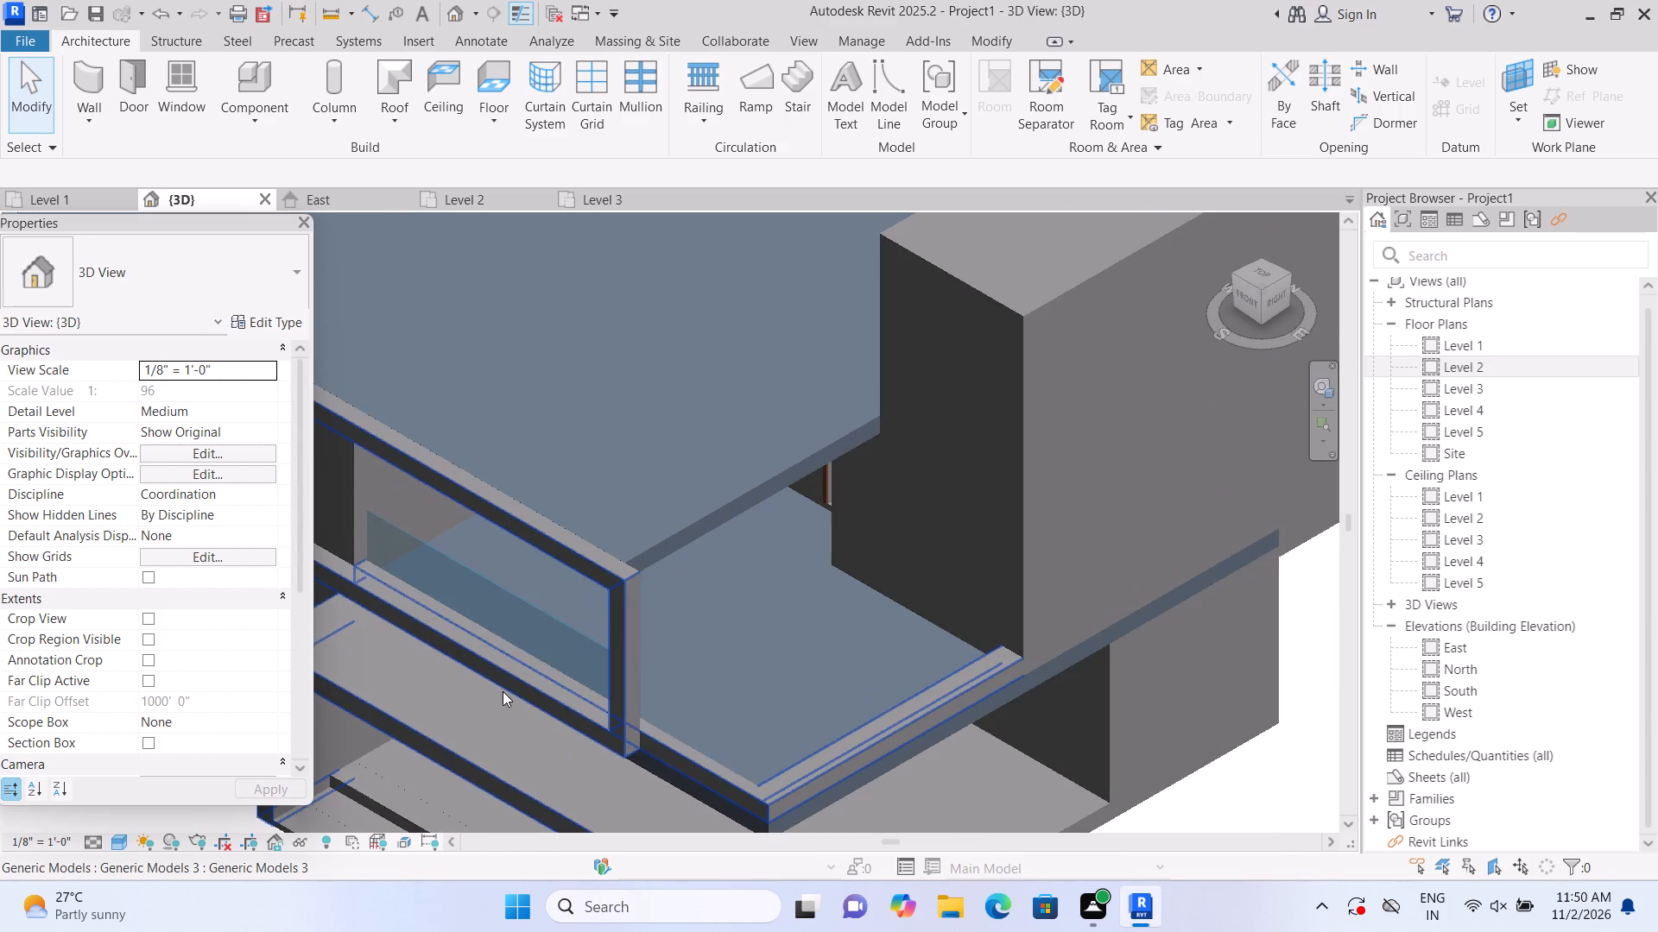
middle_click_drag(465, 749, 682, 544)
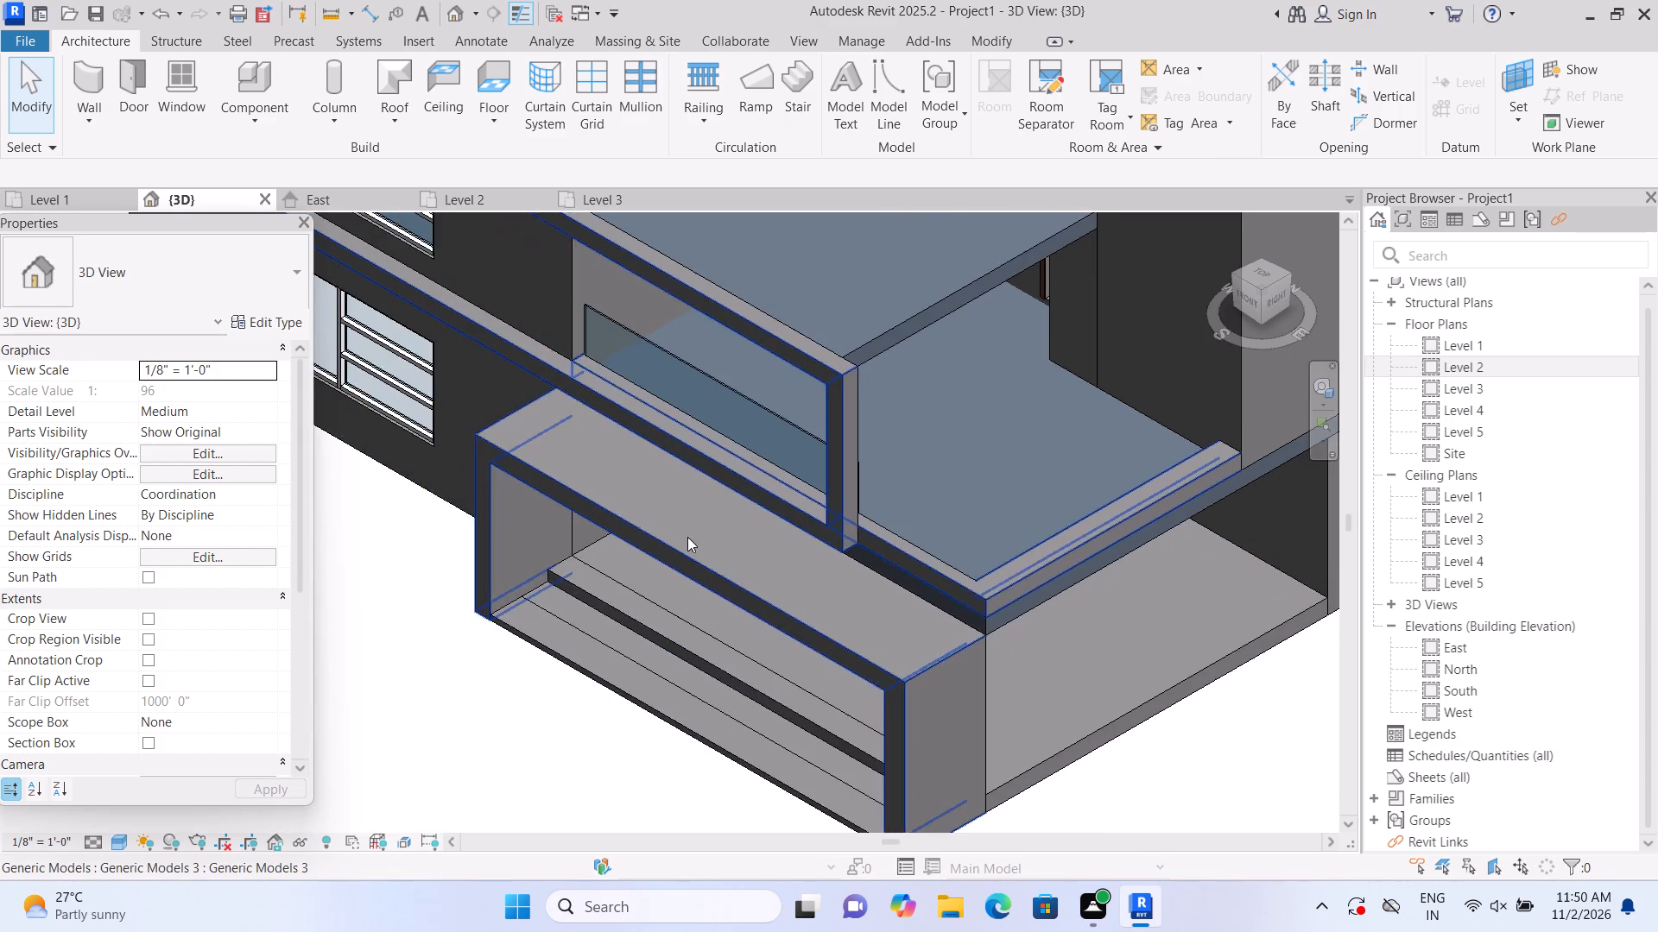
scroll(637, 577, "down", 1)
middle_click_drag(427, 664, 380, 752)
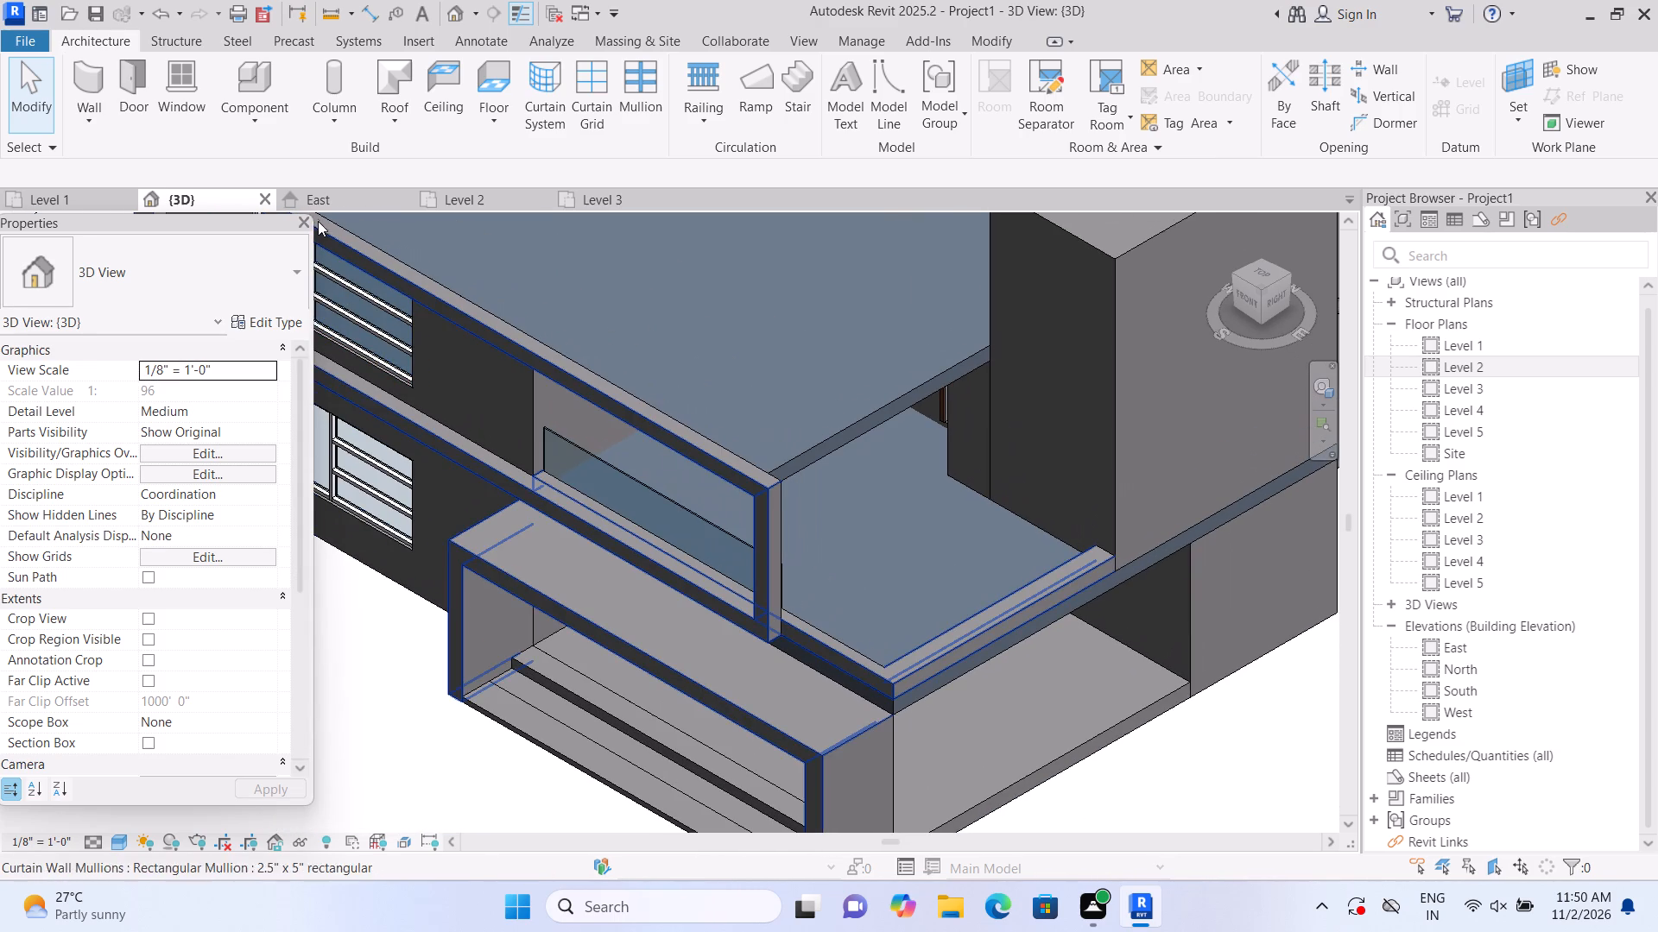
left_click(628, 101)
scroll(596, 437, "up", 3)
left_click(582, 442)
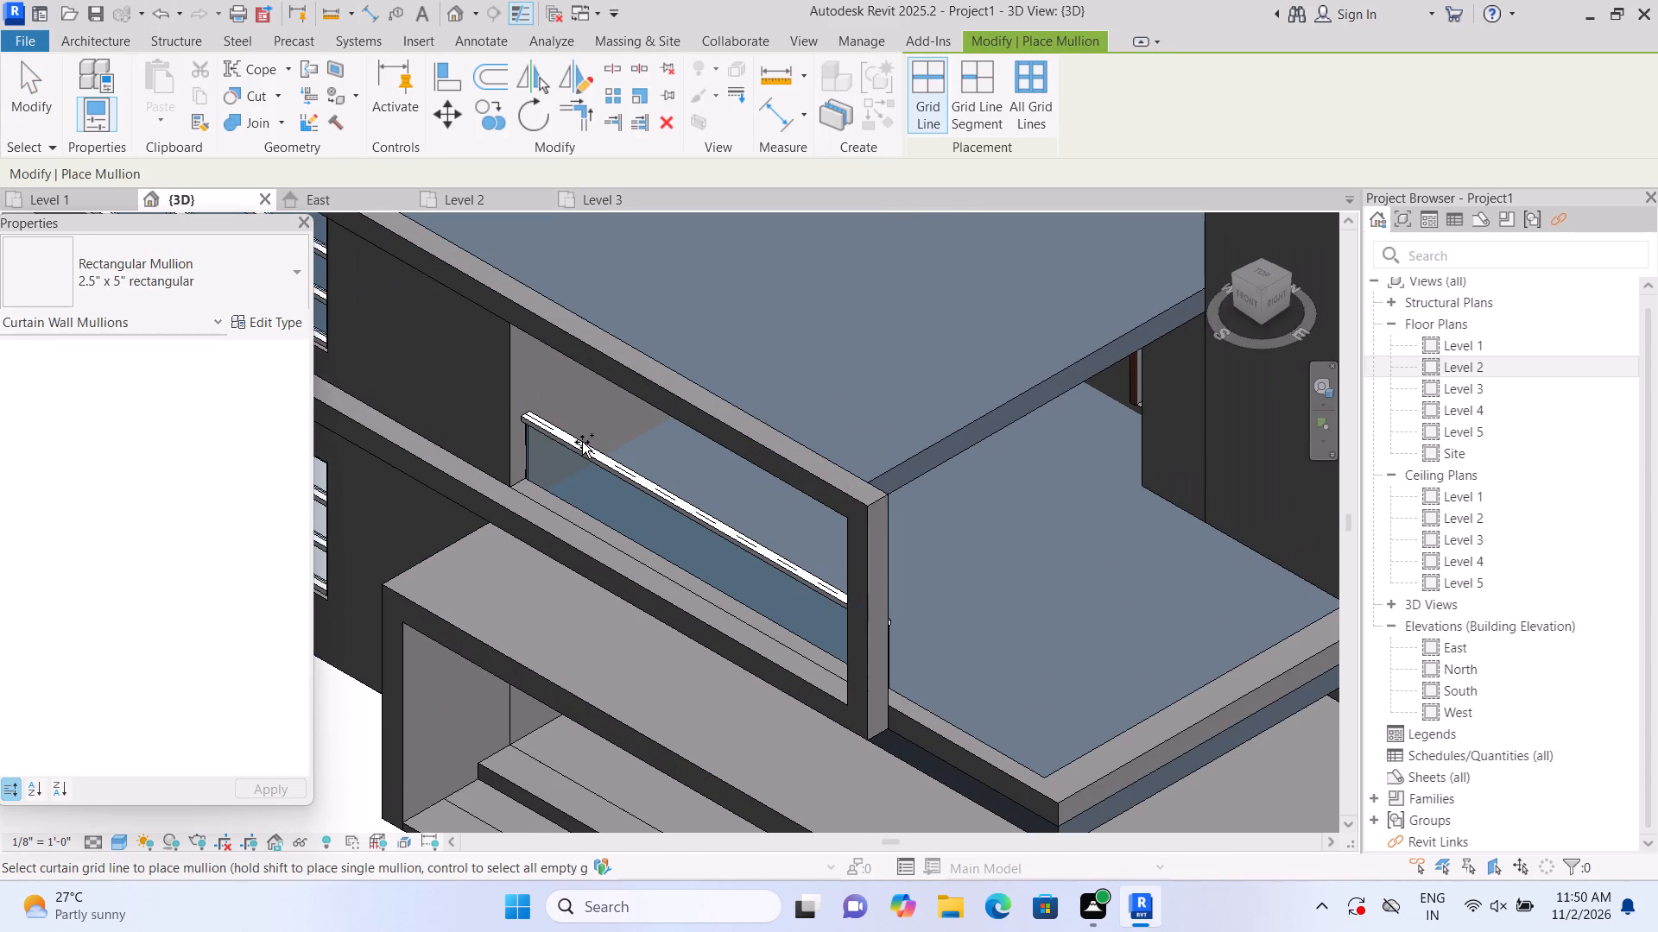
left_click(527, 470)
left_click(895, 648)
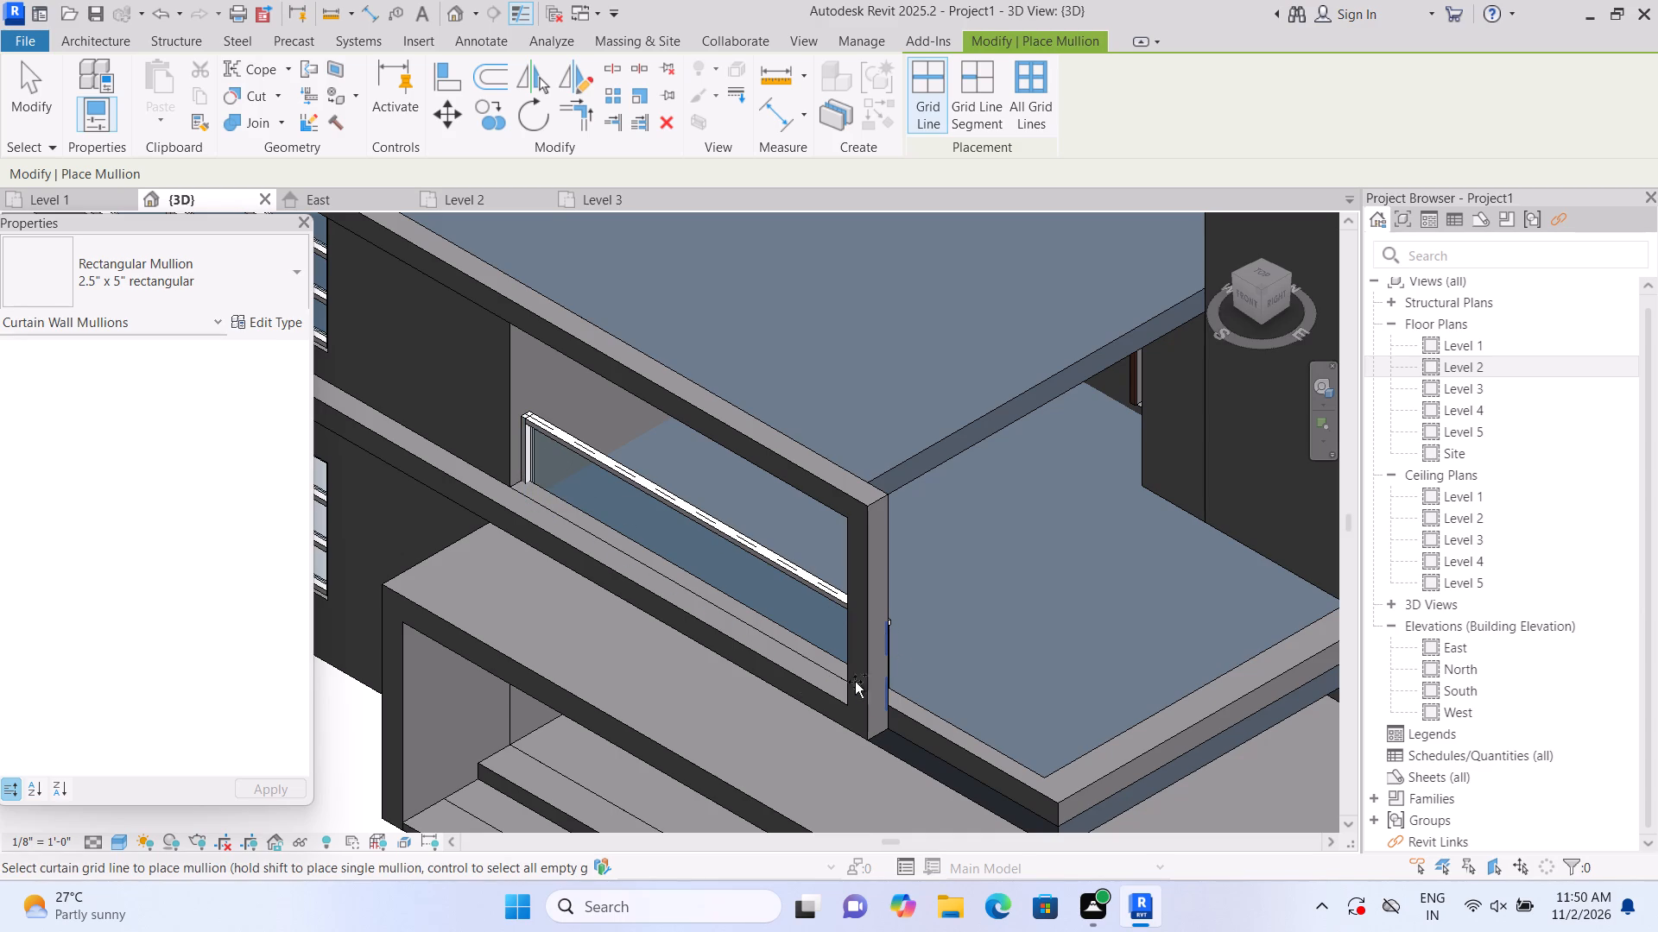
scroll(718, 668, "down", 3)
middle_click_drag(404, 718, 407, 620)
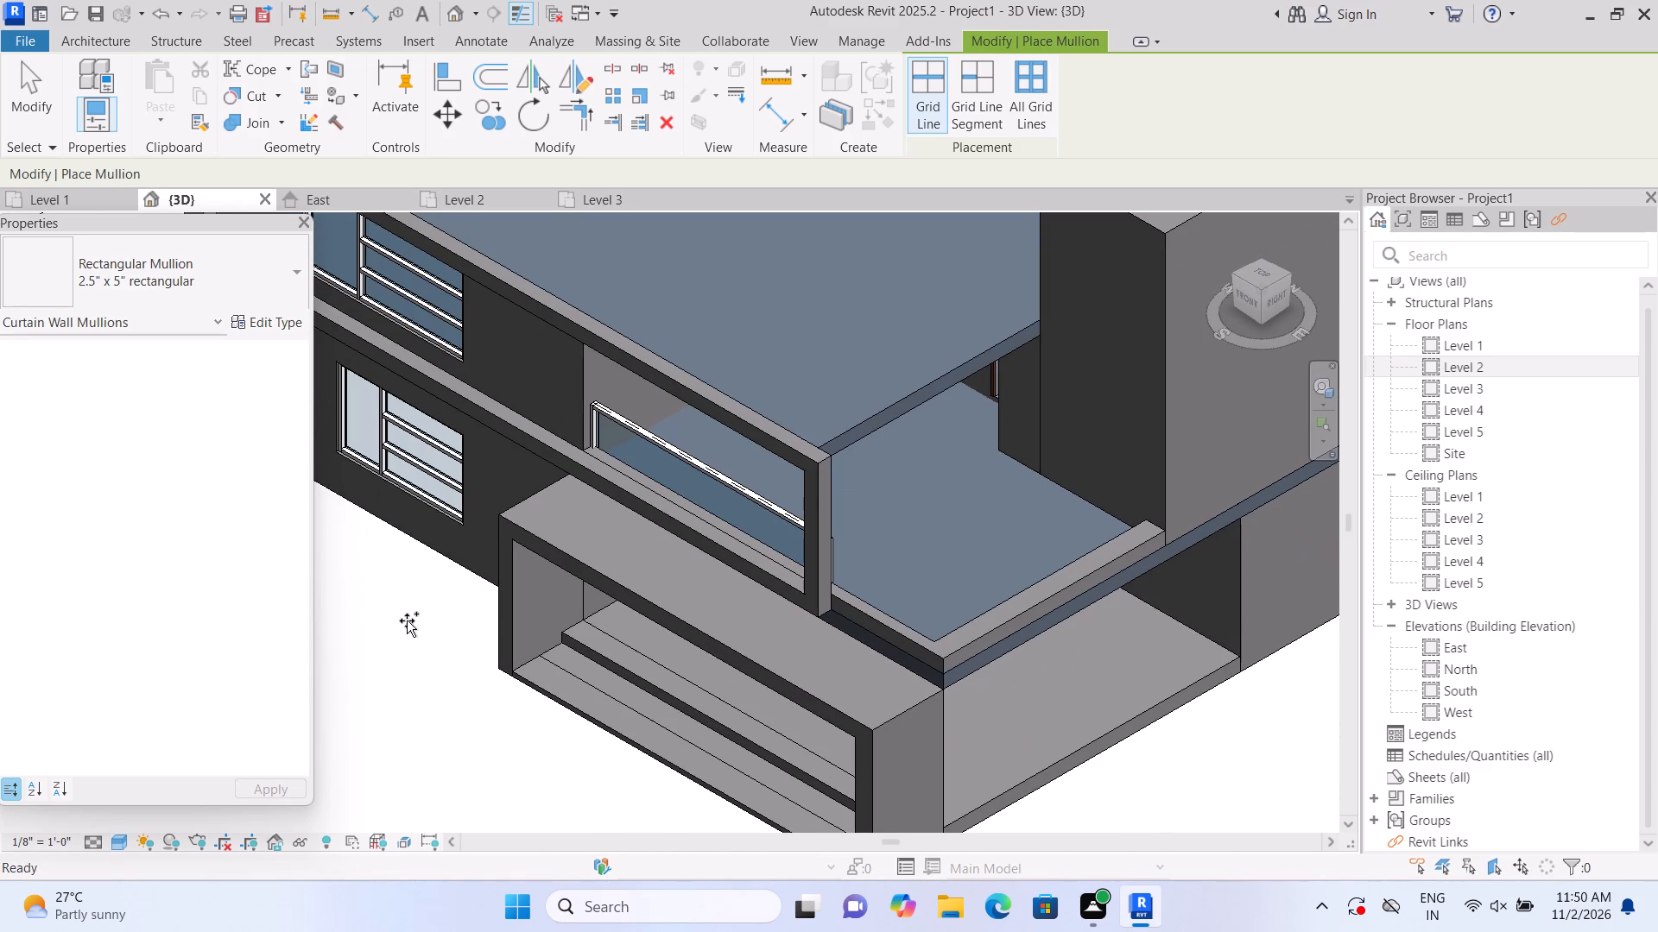
key("Escape")
scroll(407, 620, "down", 2)
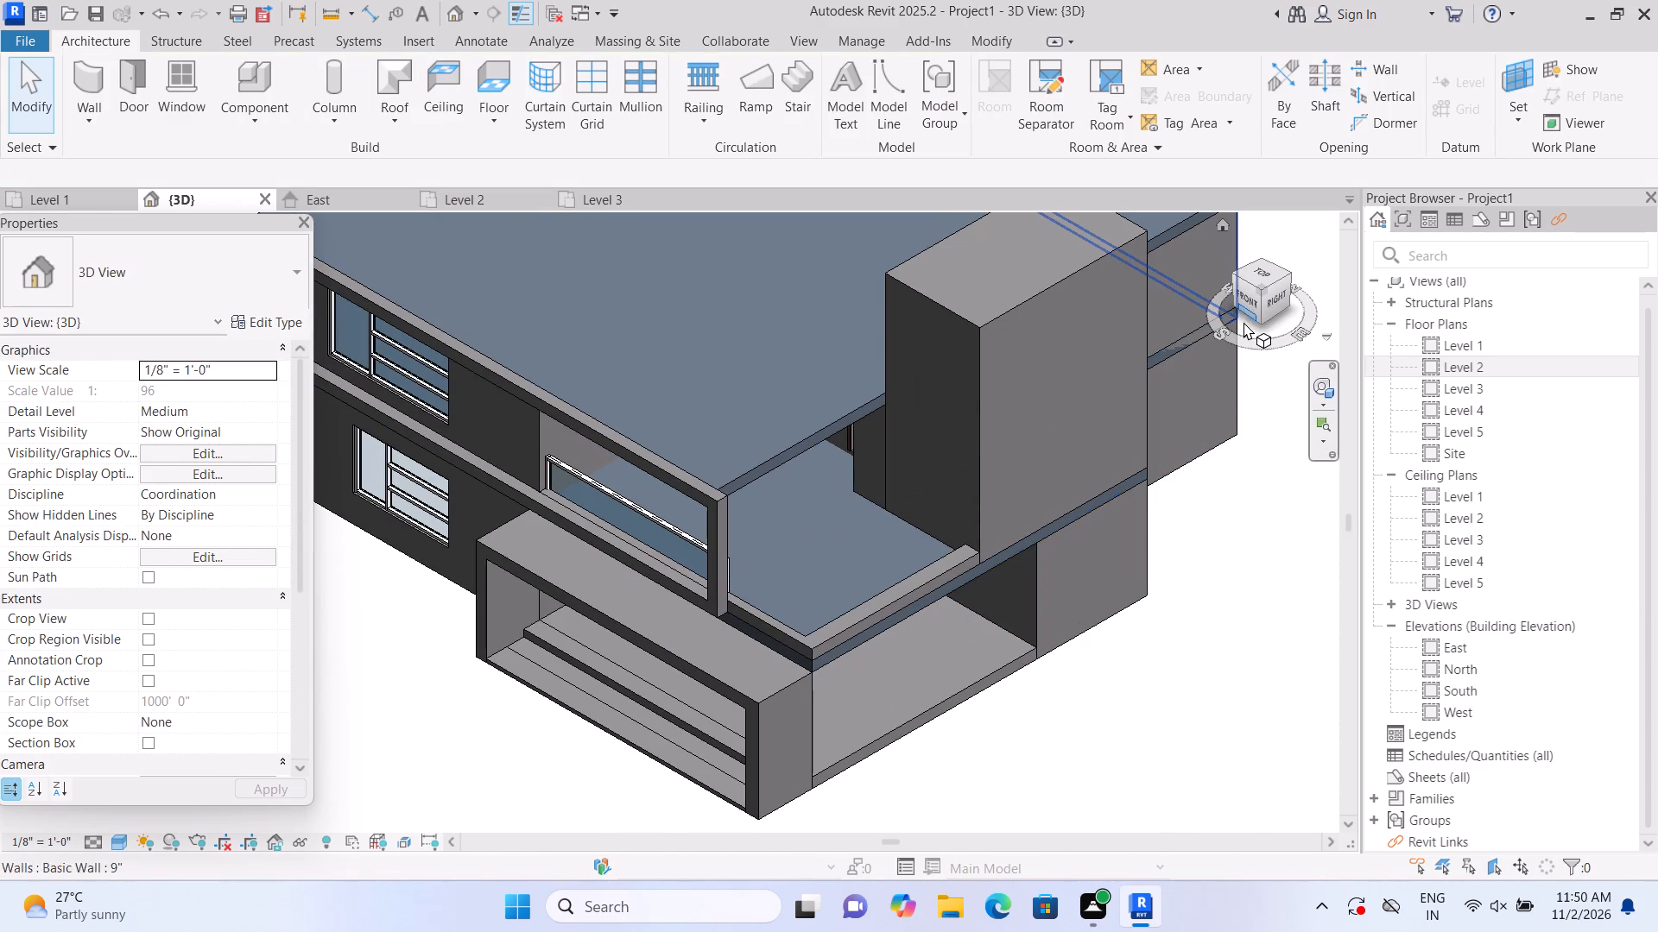
Open the Level 2 floor plan at the terrace's front edge.
double_click(1435, 368)
scroll(1056, 551, "down", 8)
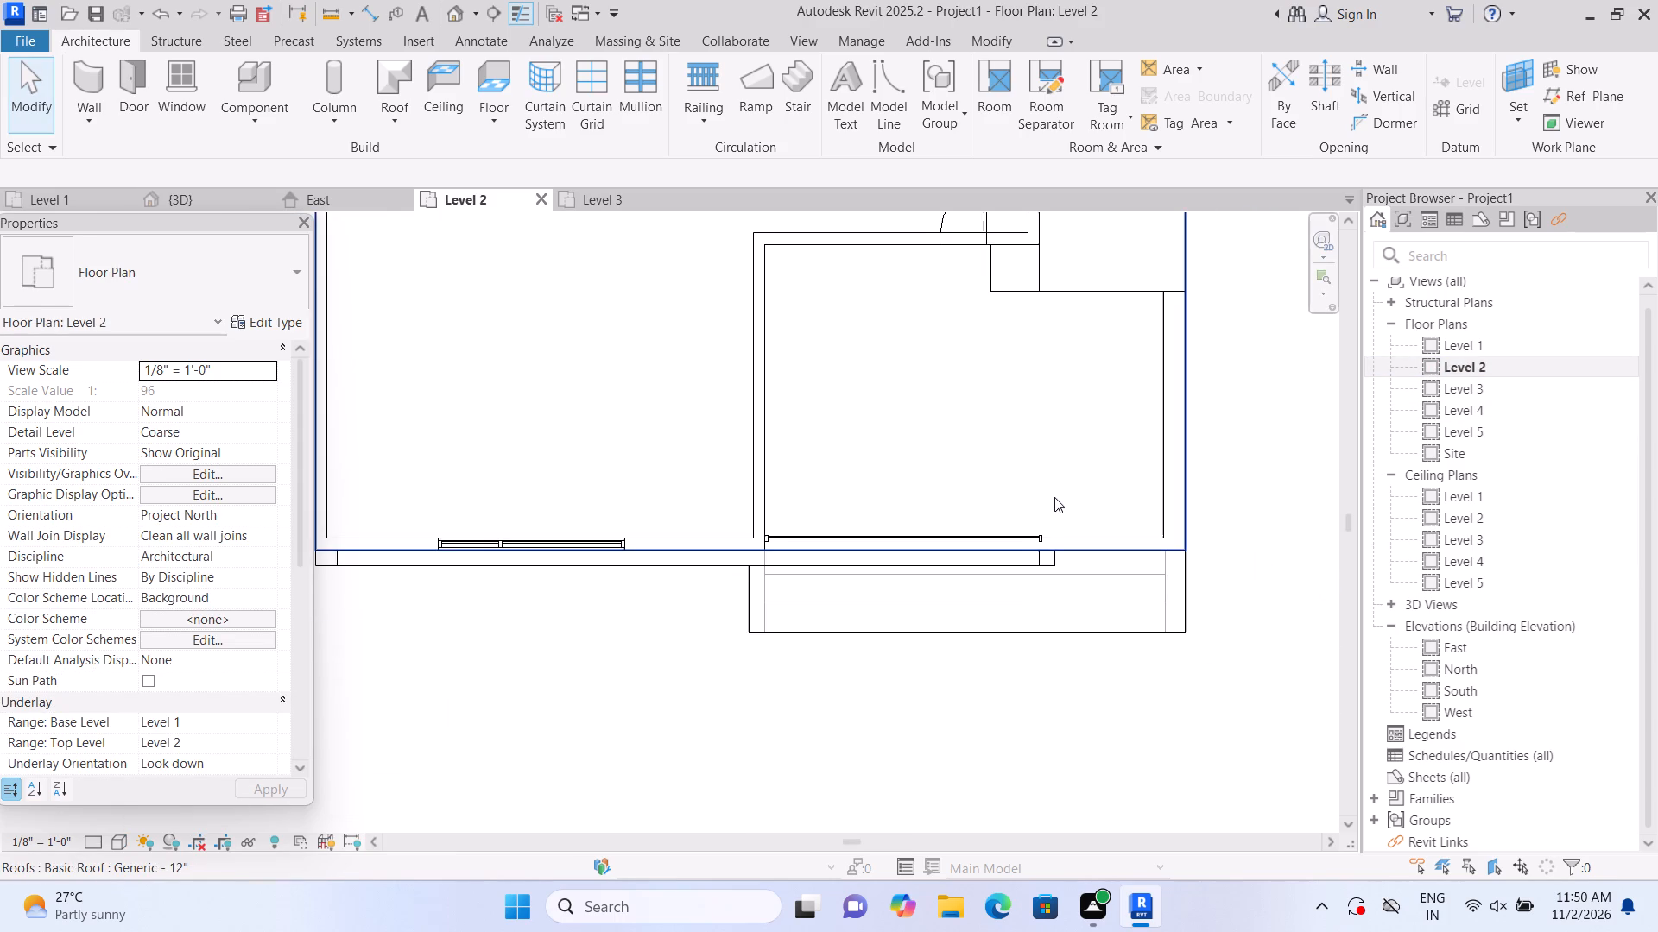
middle_click_drag(1054, 497, 935, 527)
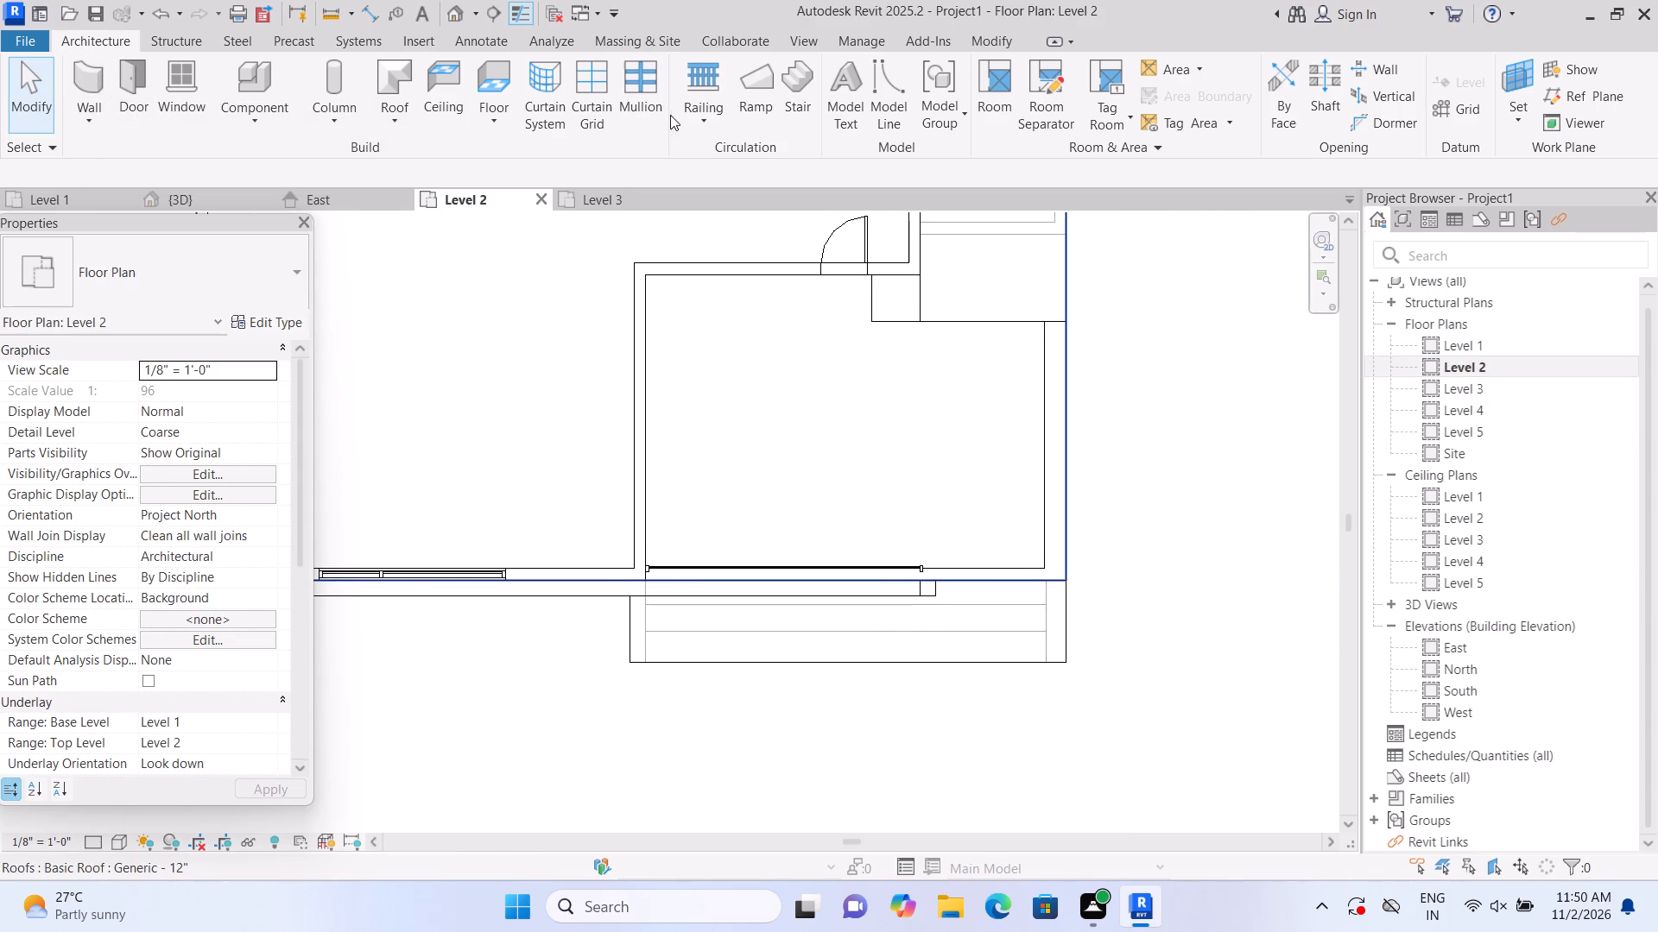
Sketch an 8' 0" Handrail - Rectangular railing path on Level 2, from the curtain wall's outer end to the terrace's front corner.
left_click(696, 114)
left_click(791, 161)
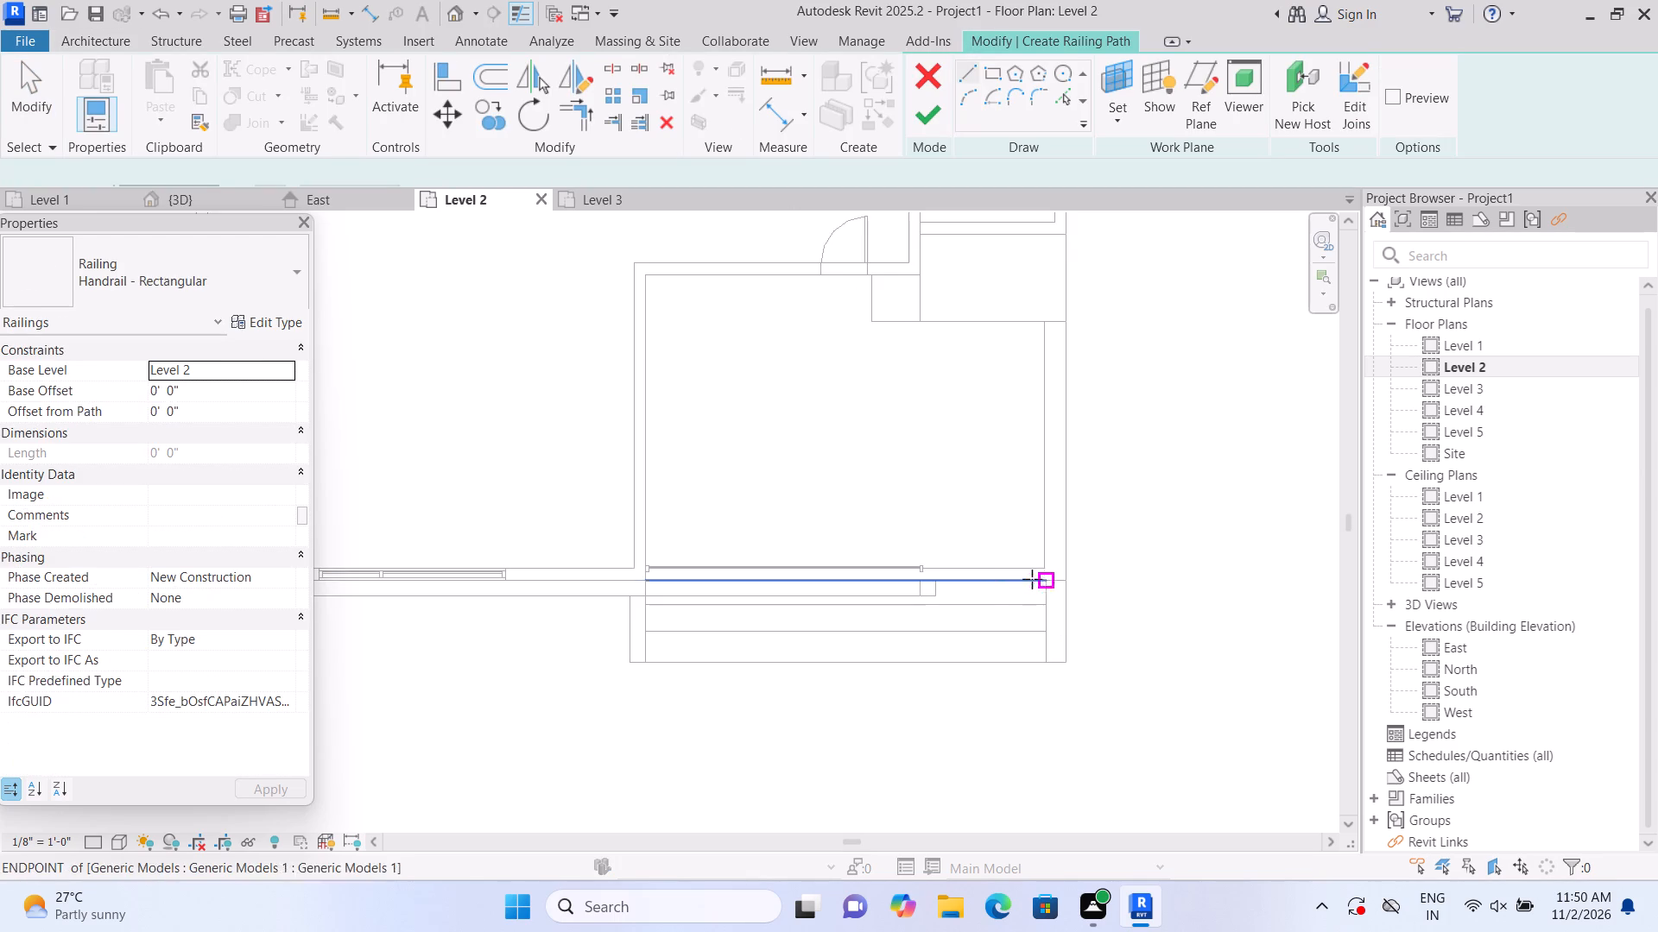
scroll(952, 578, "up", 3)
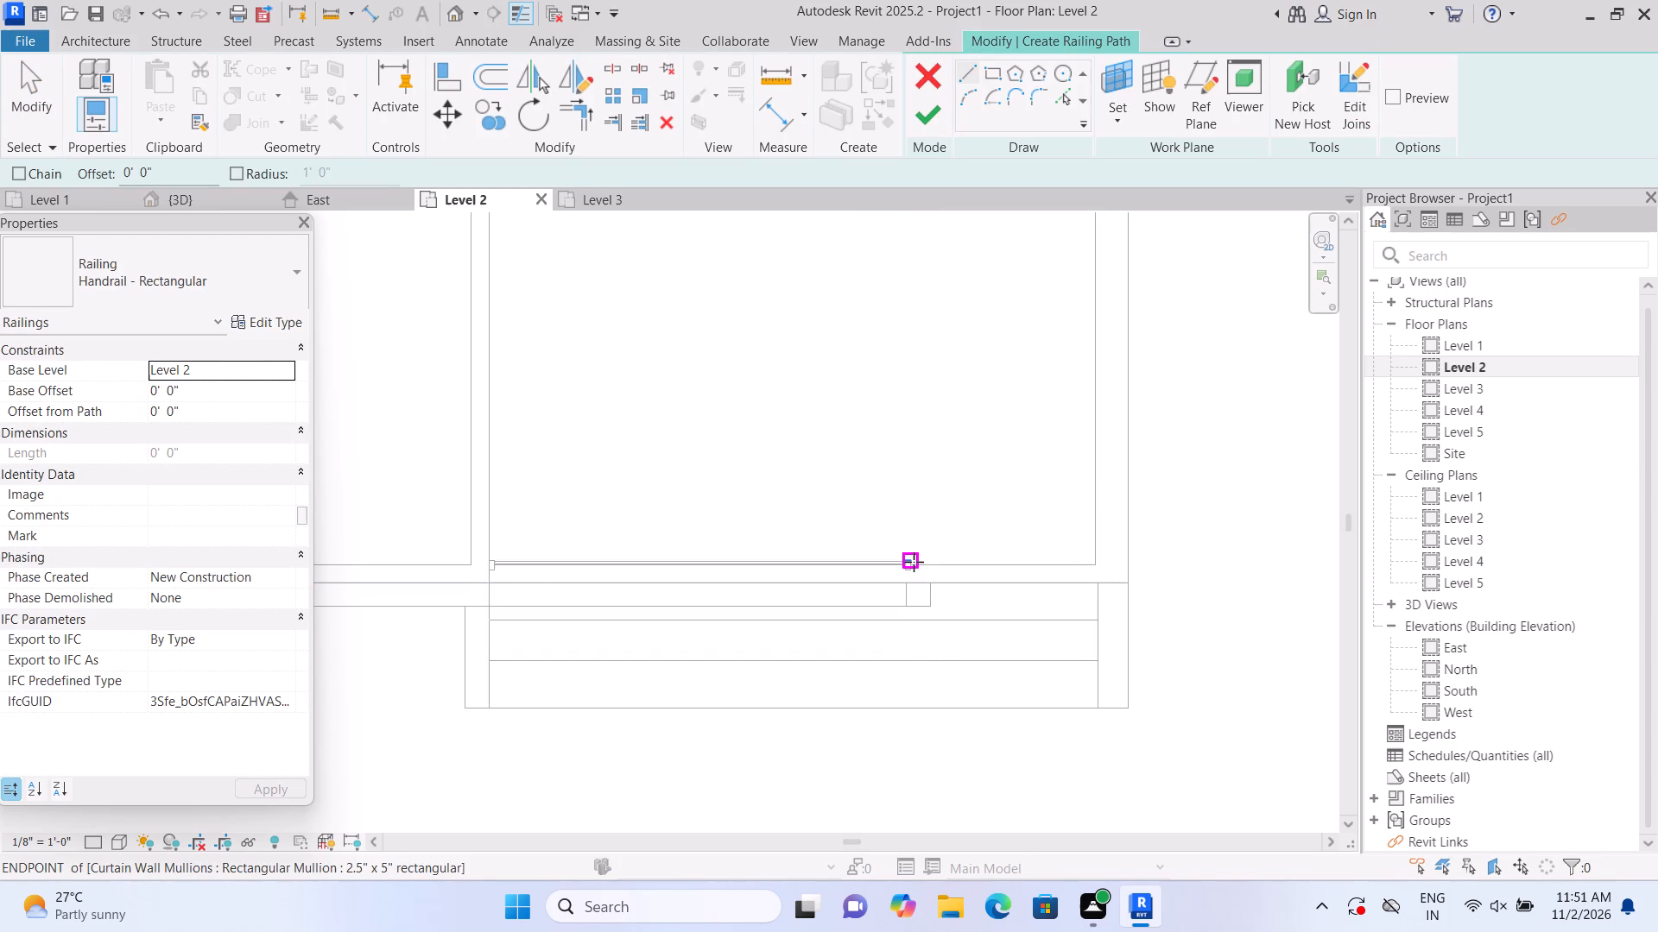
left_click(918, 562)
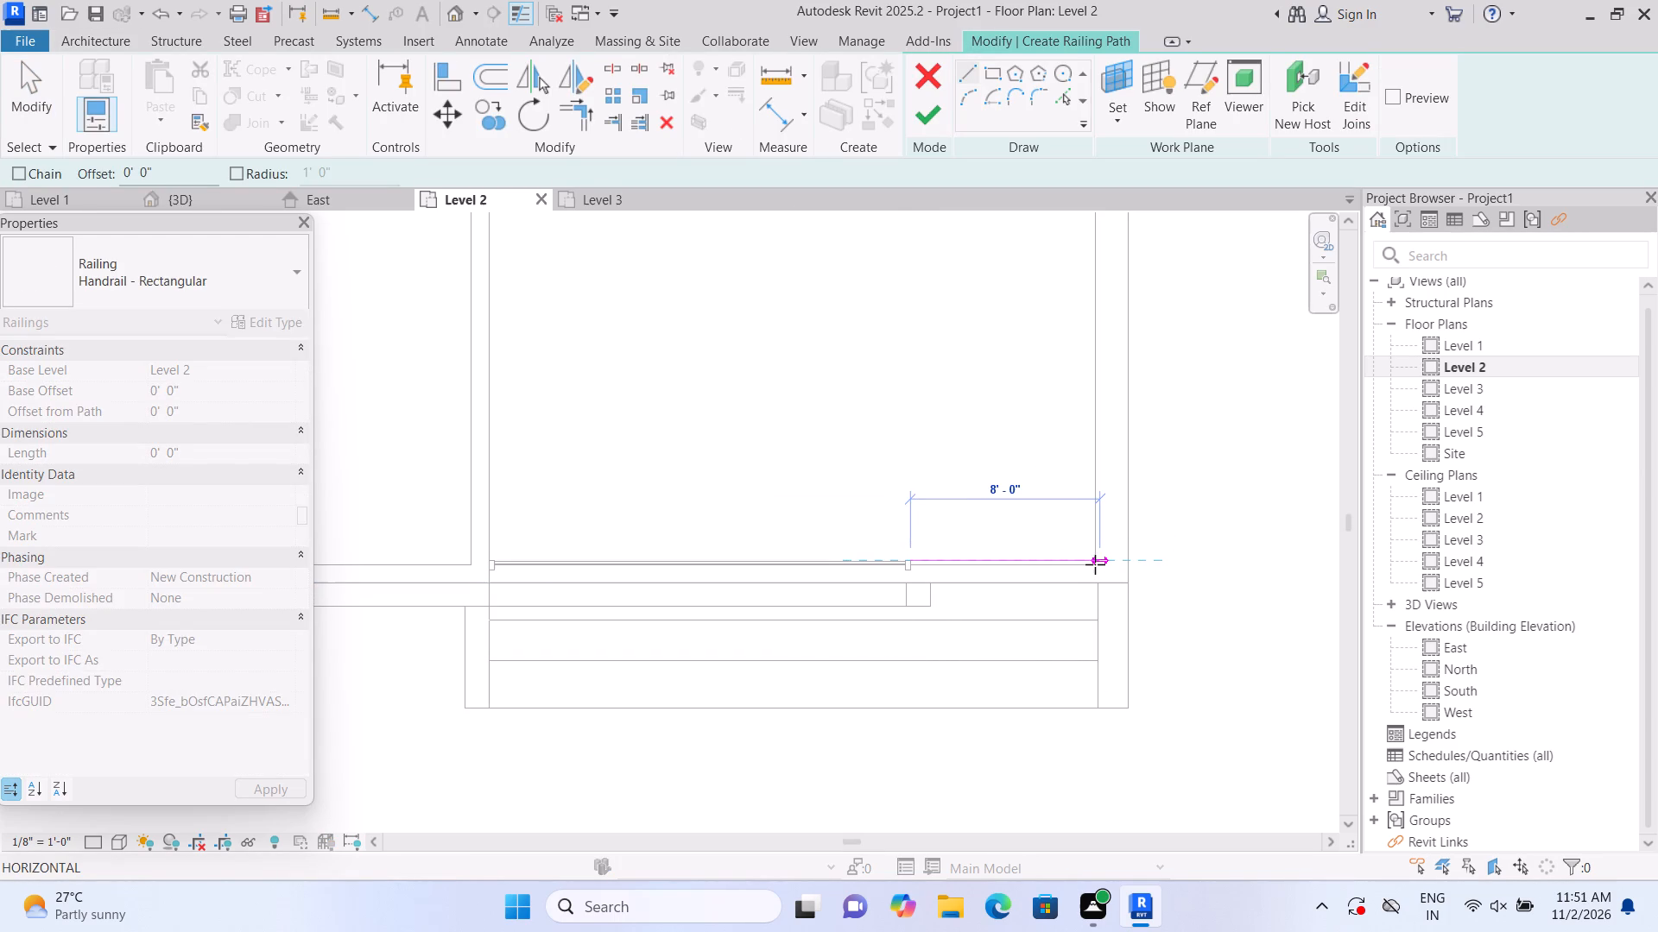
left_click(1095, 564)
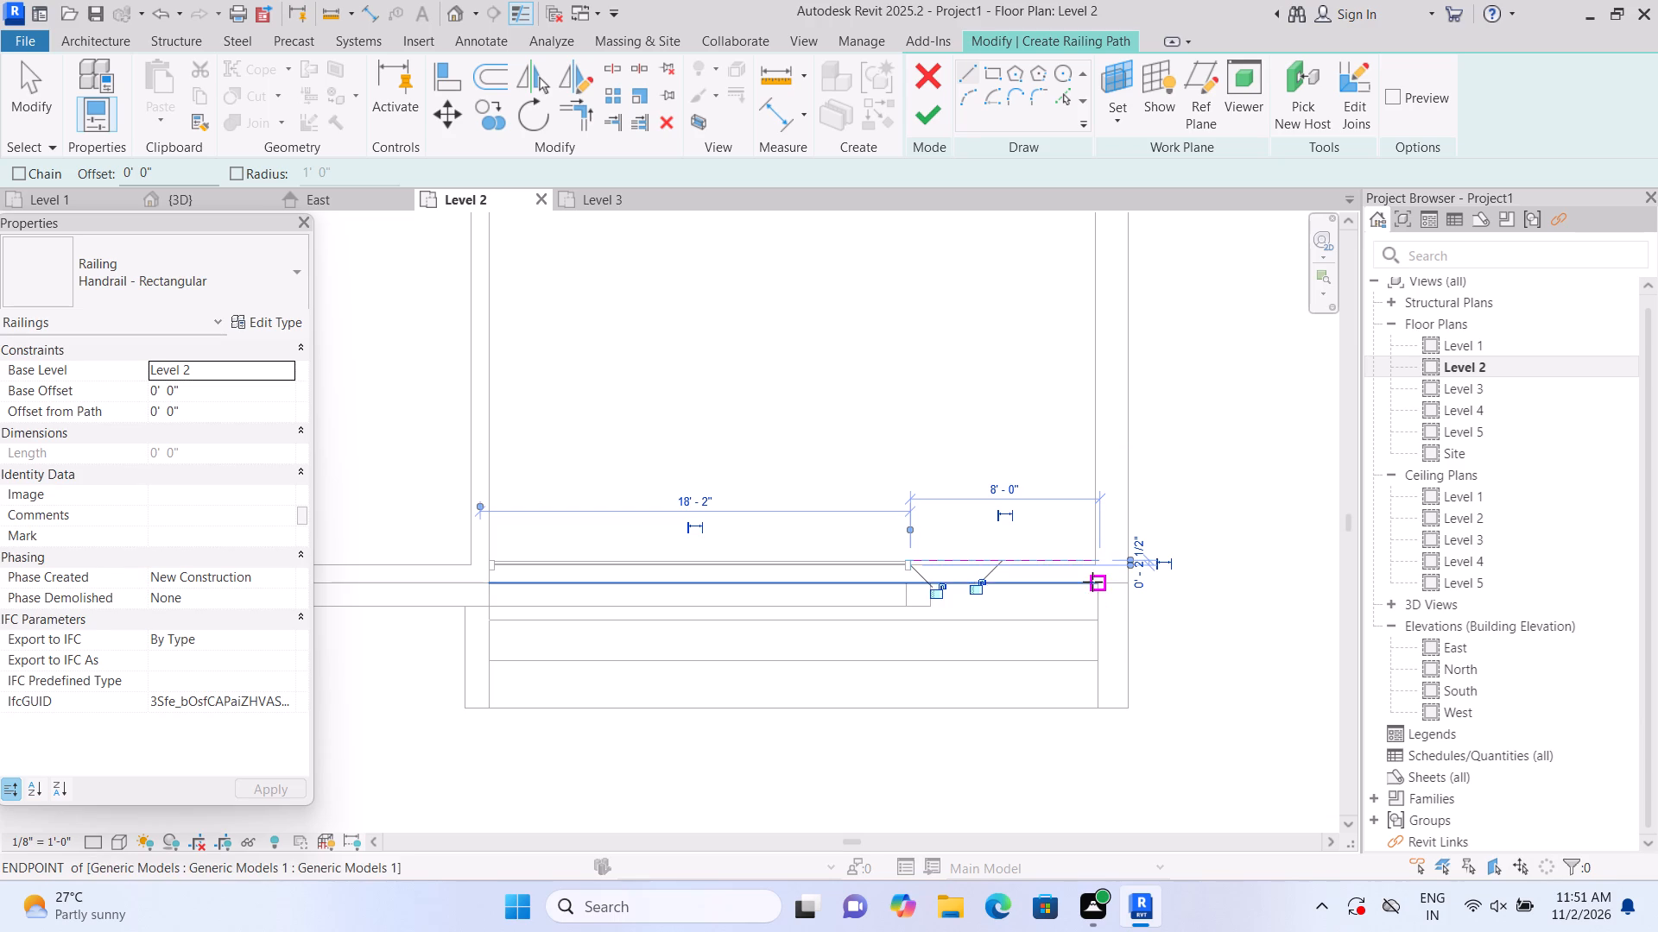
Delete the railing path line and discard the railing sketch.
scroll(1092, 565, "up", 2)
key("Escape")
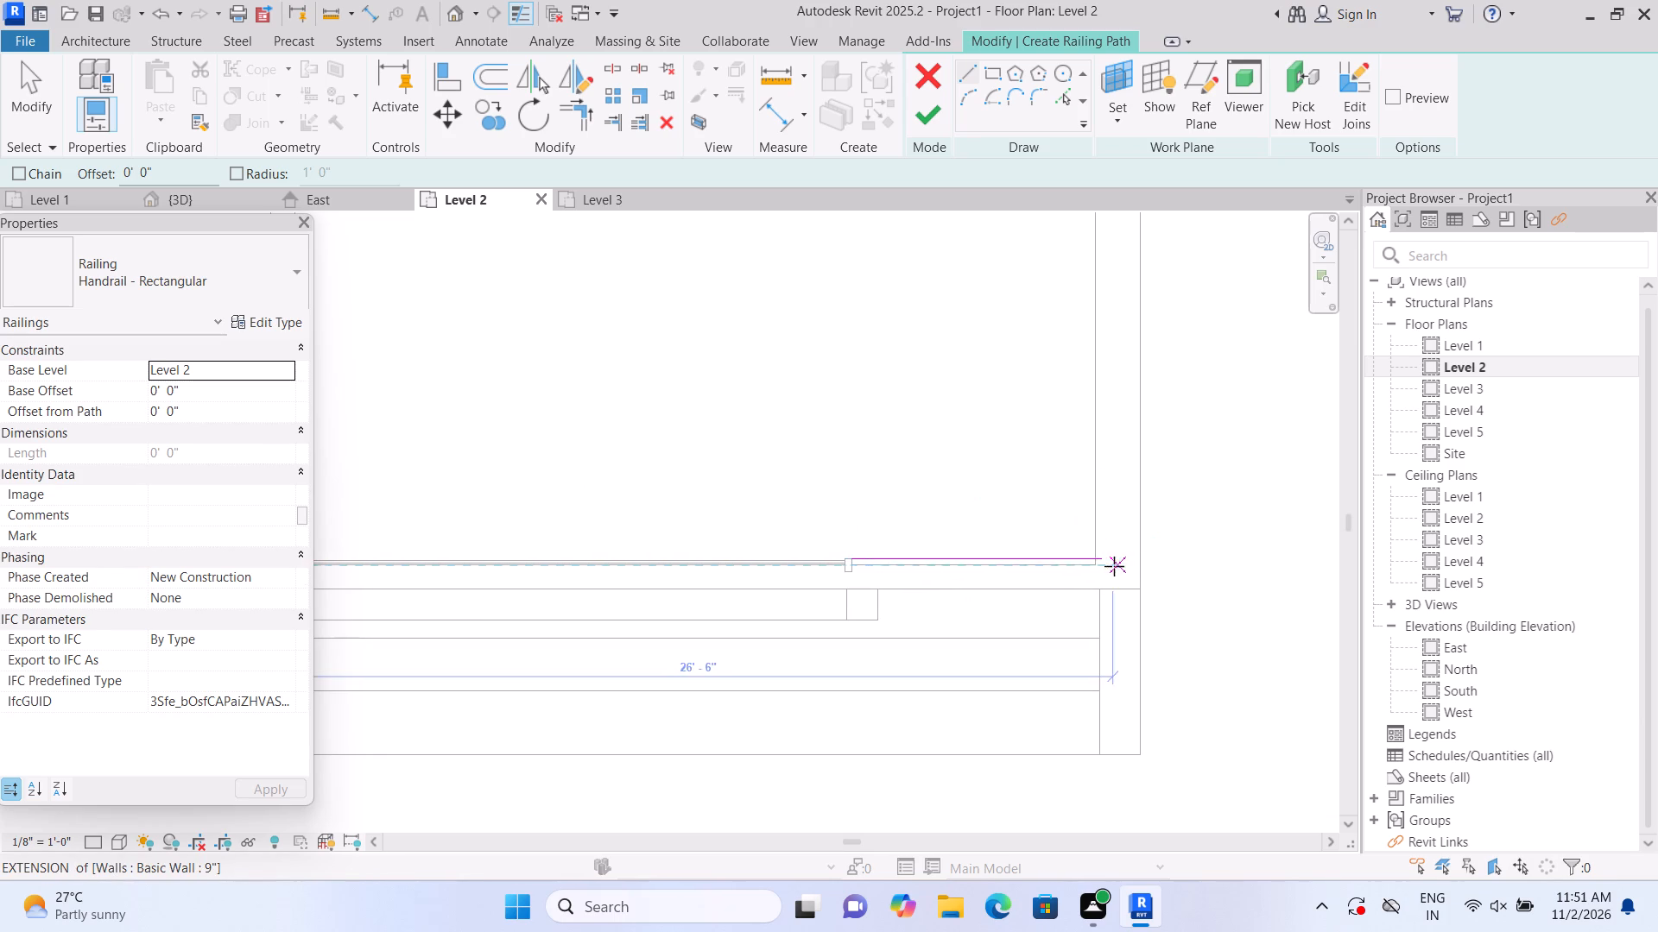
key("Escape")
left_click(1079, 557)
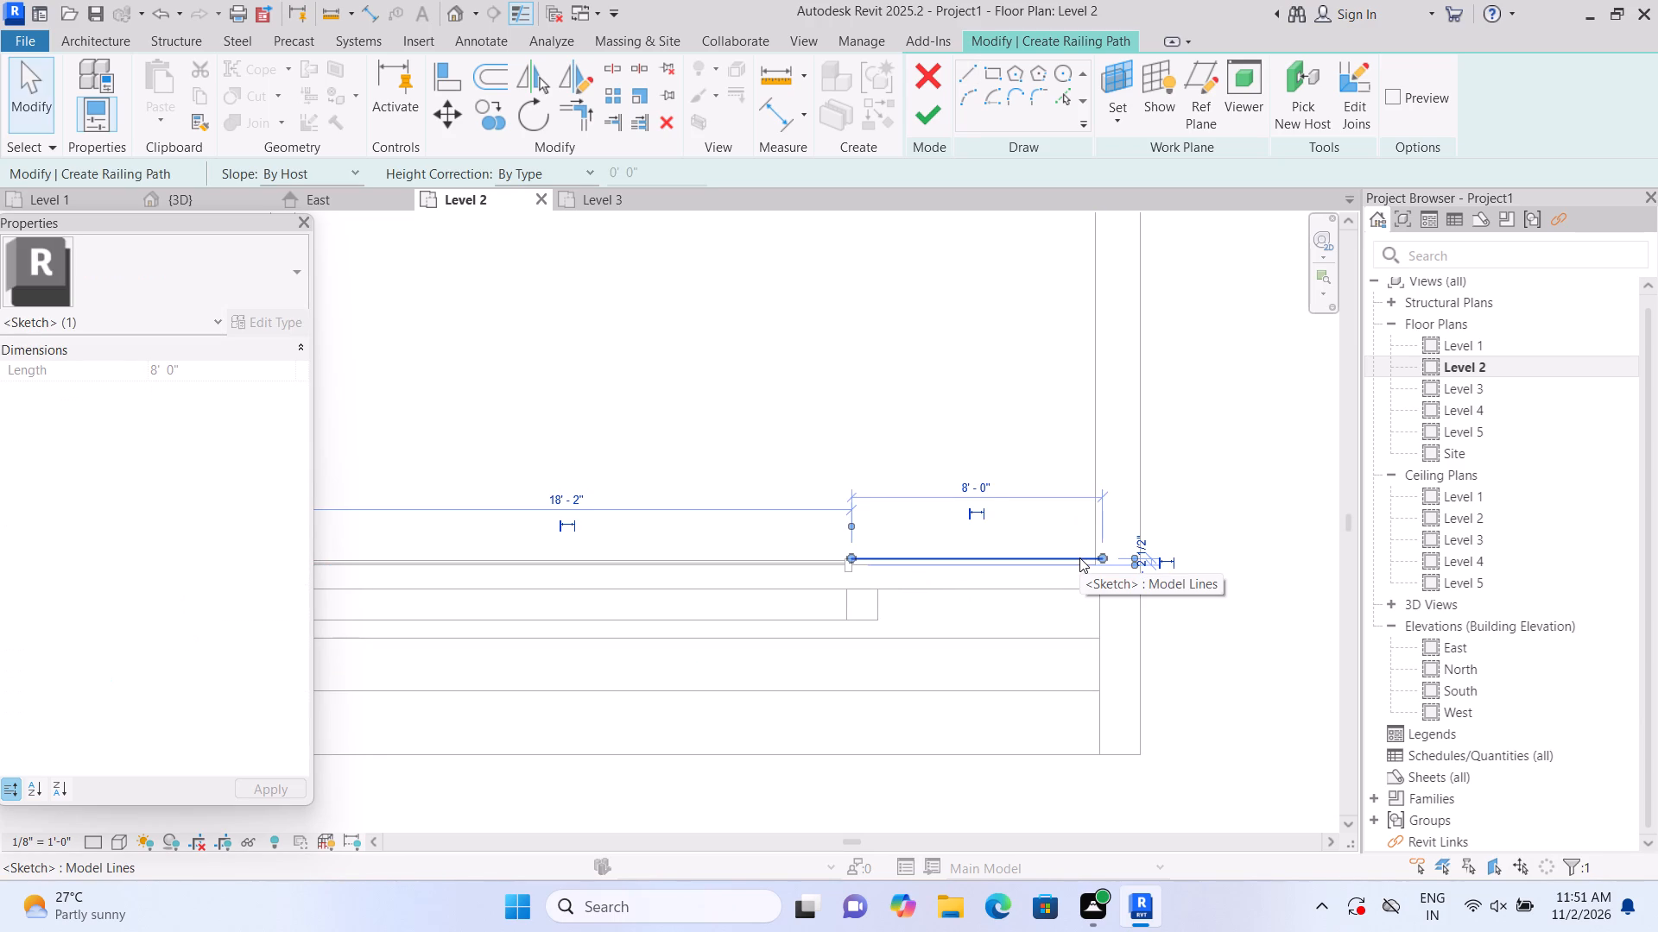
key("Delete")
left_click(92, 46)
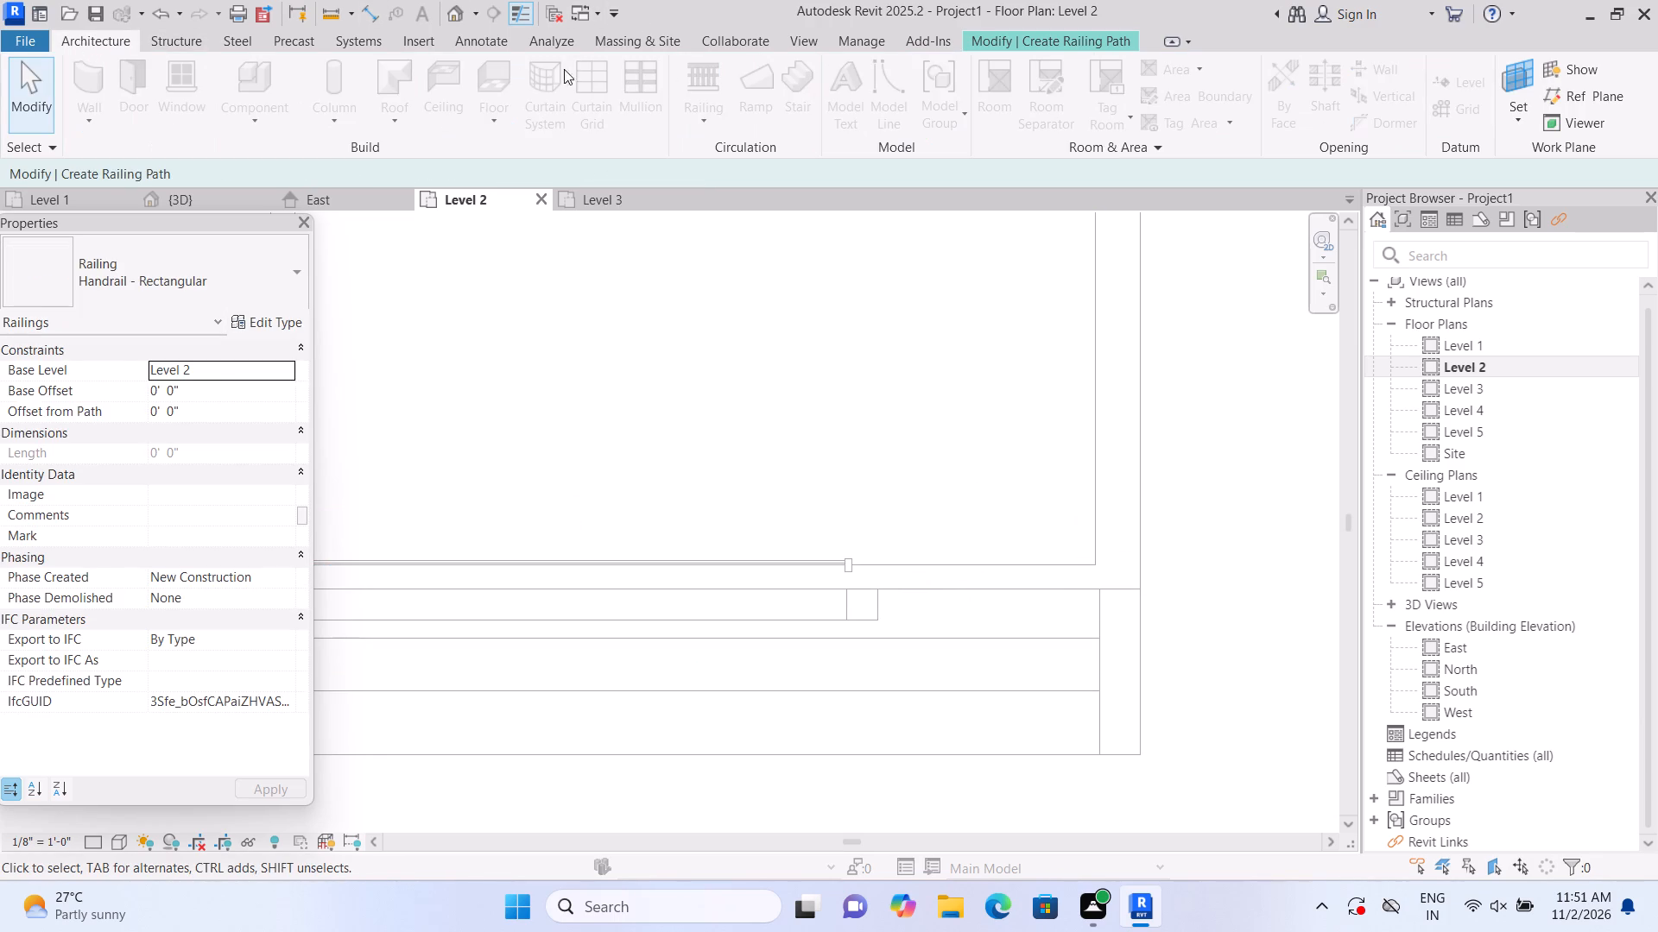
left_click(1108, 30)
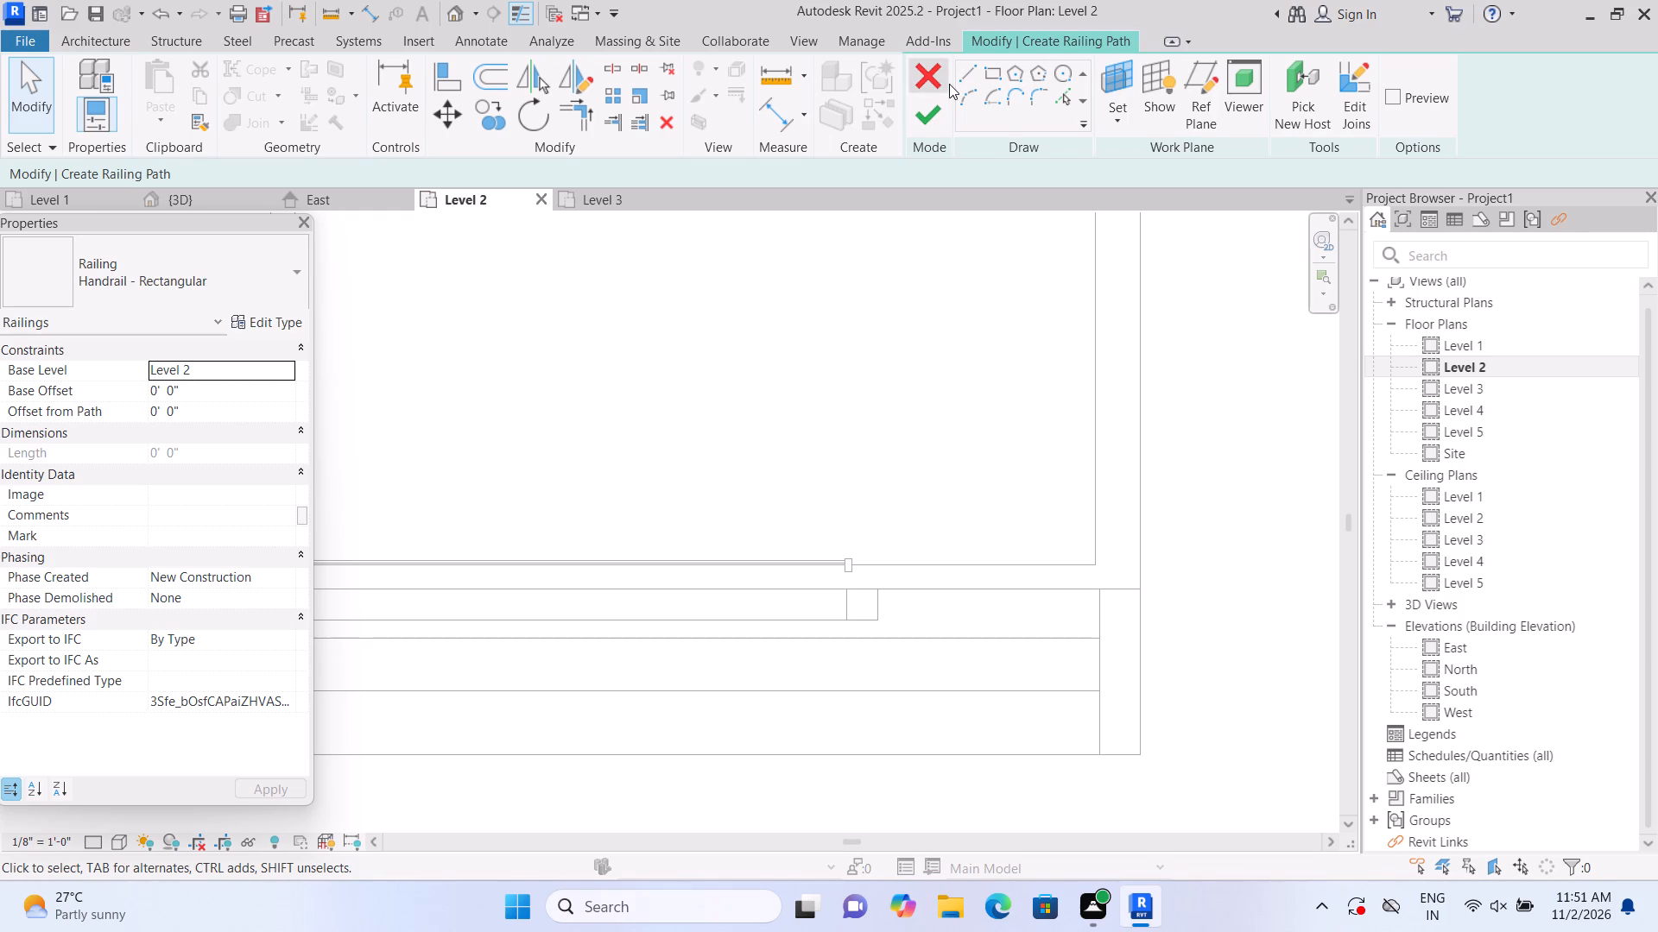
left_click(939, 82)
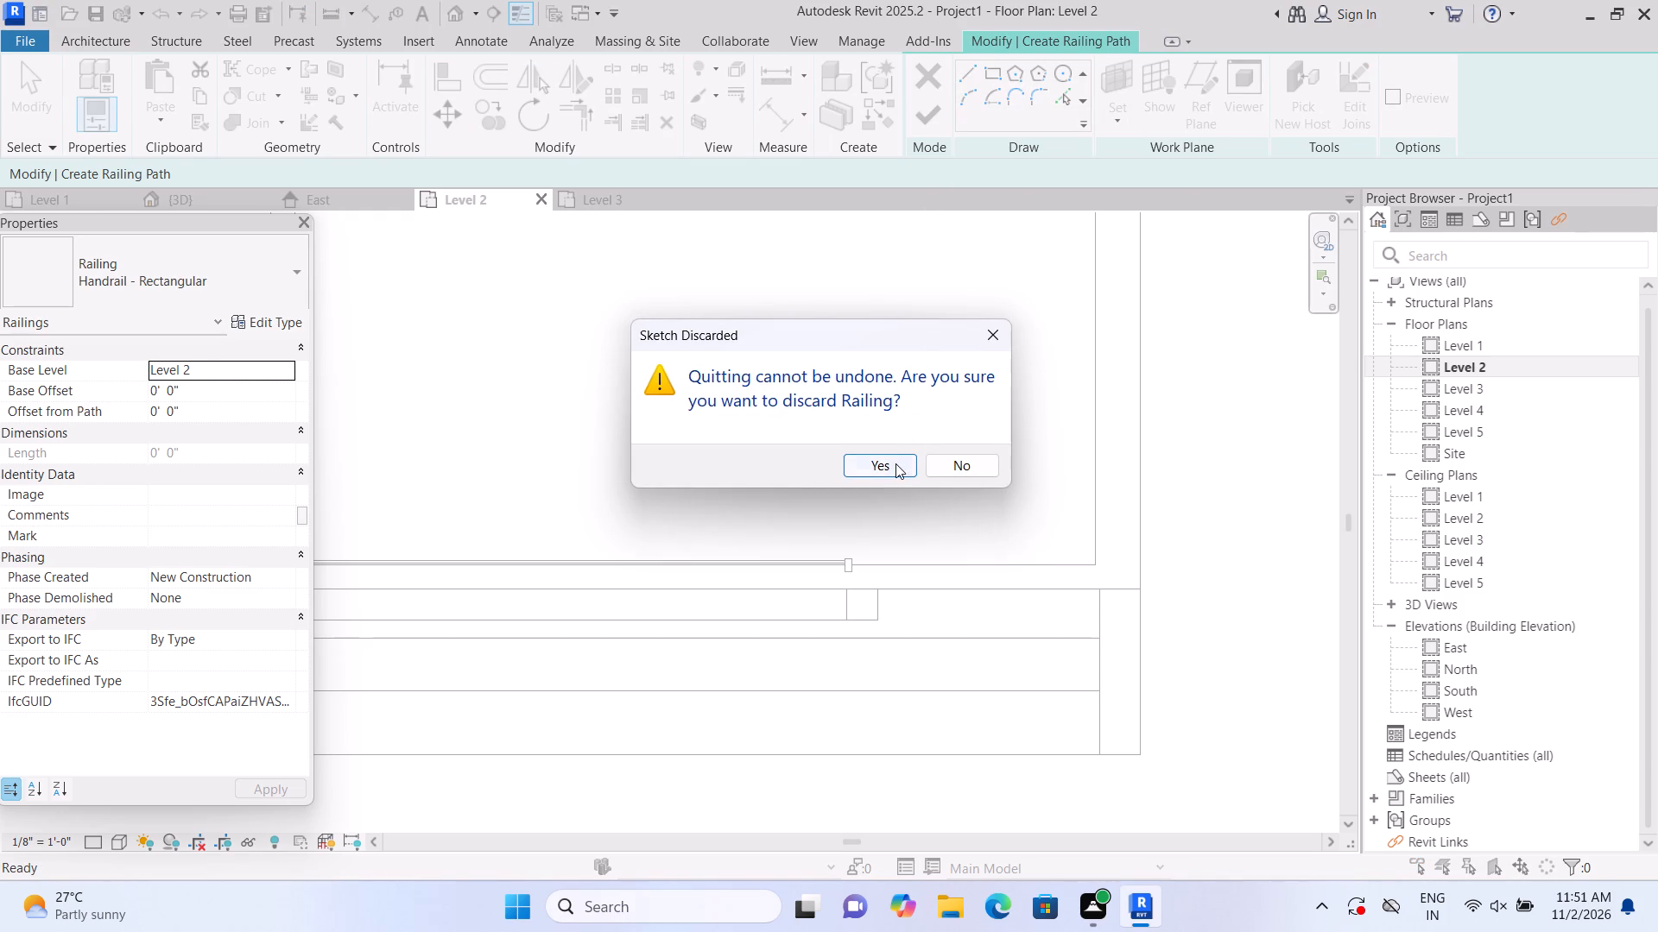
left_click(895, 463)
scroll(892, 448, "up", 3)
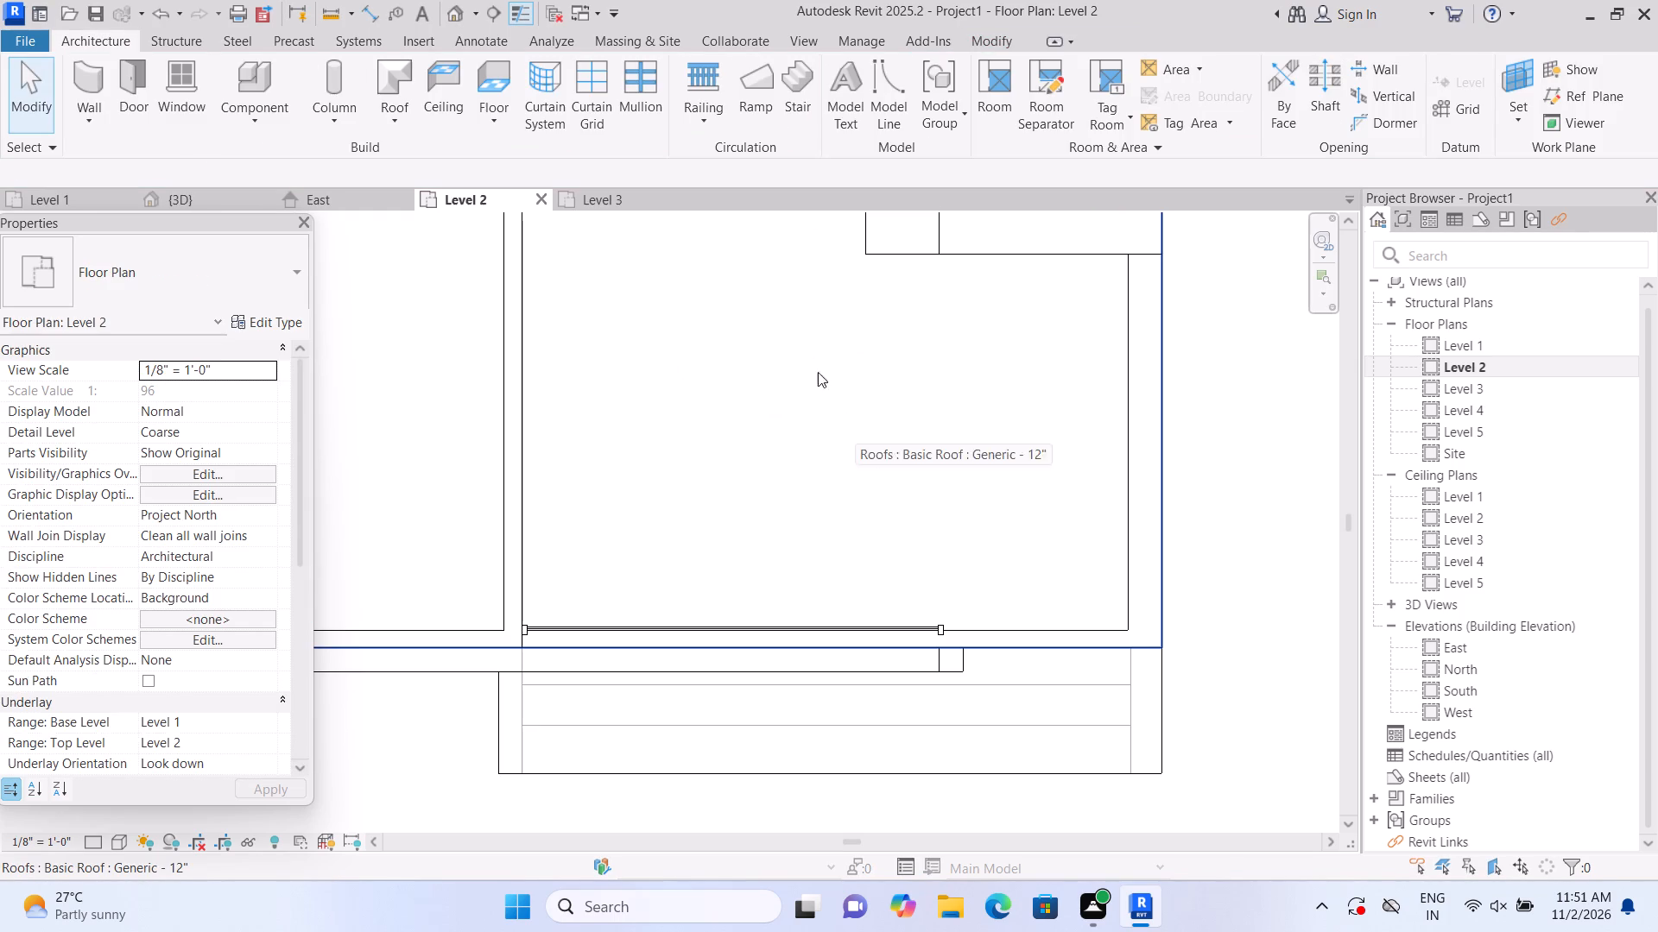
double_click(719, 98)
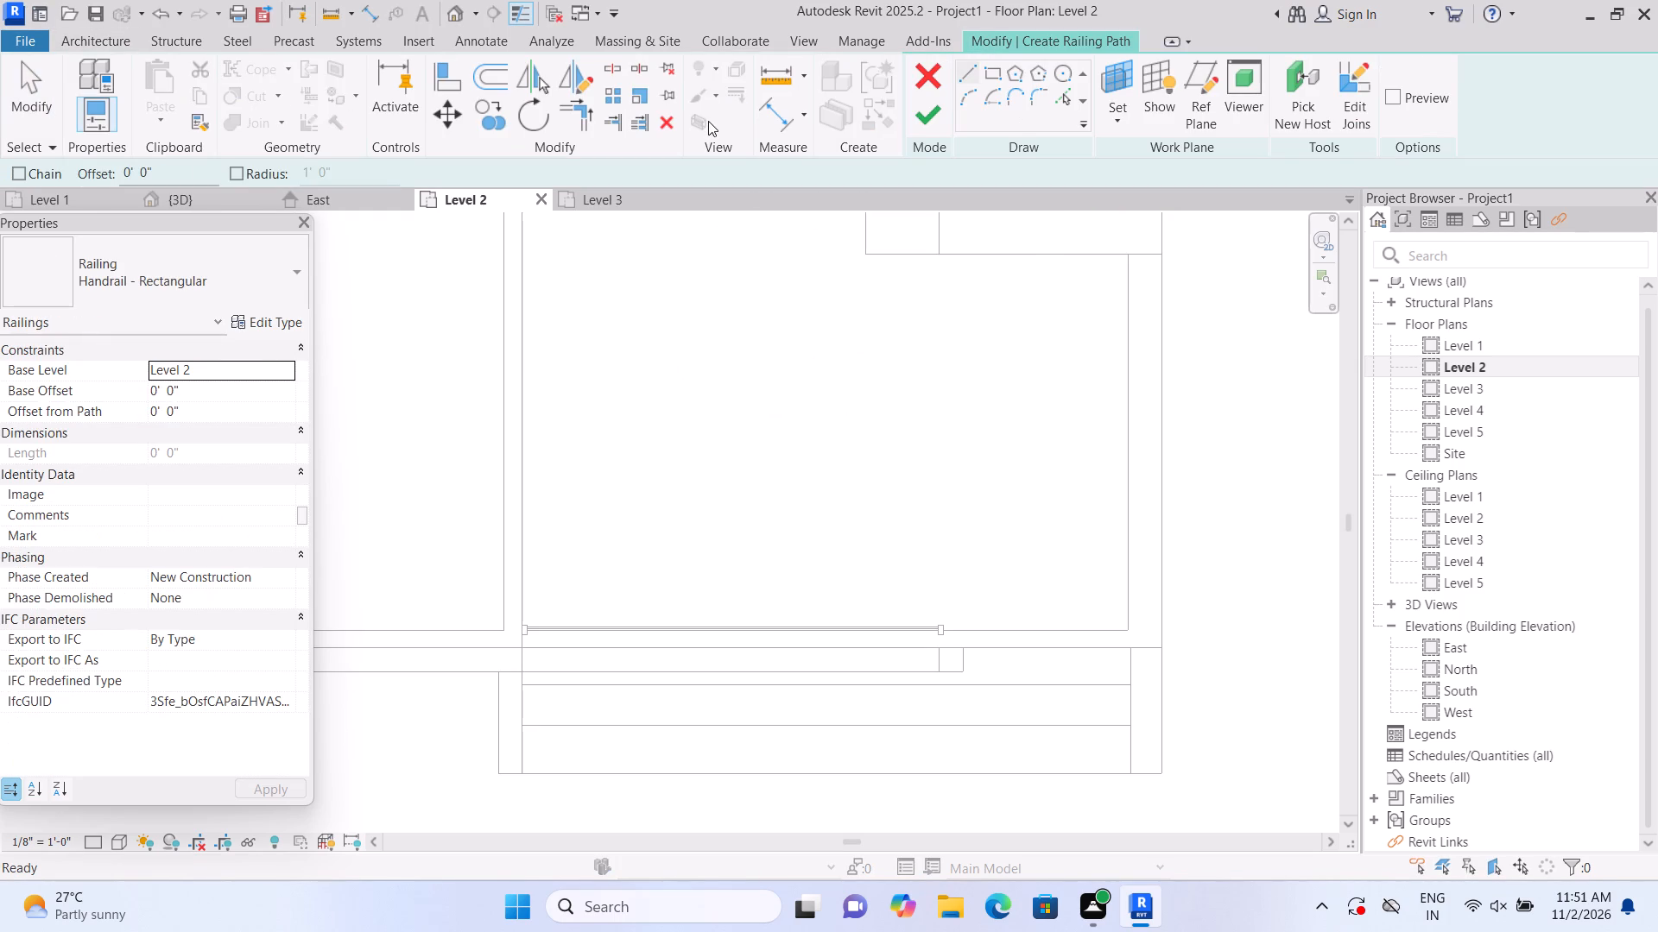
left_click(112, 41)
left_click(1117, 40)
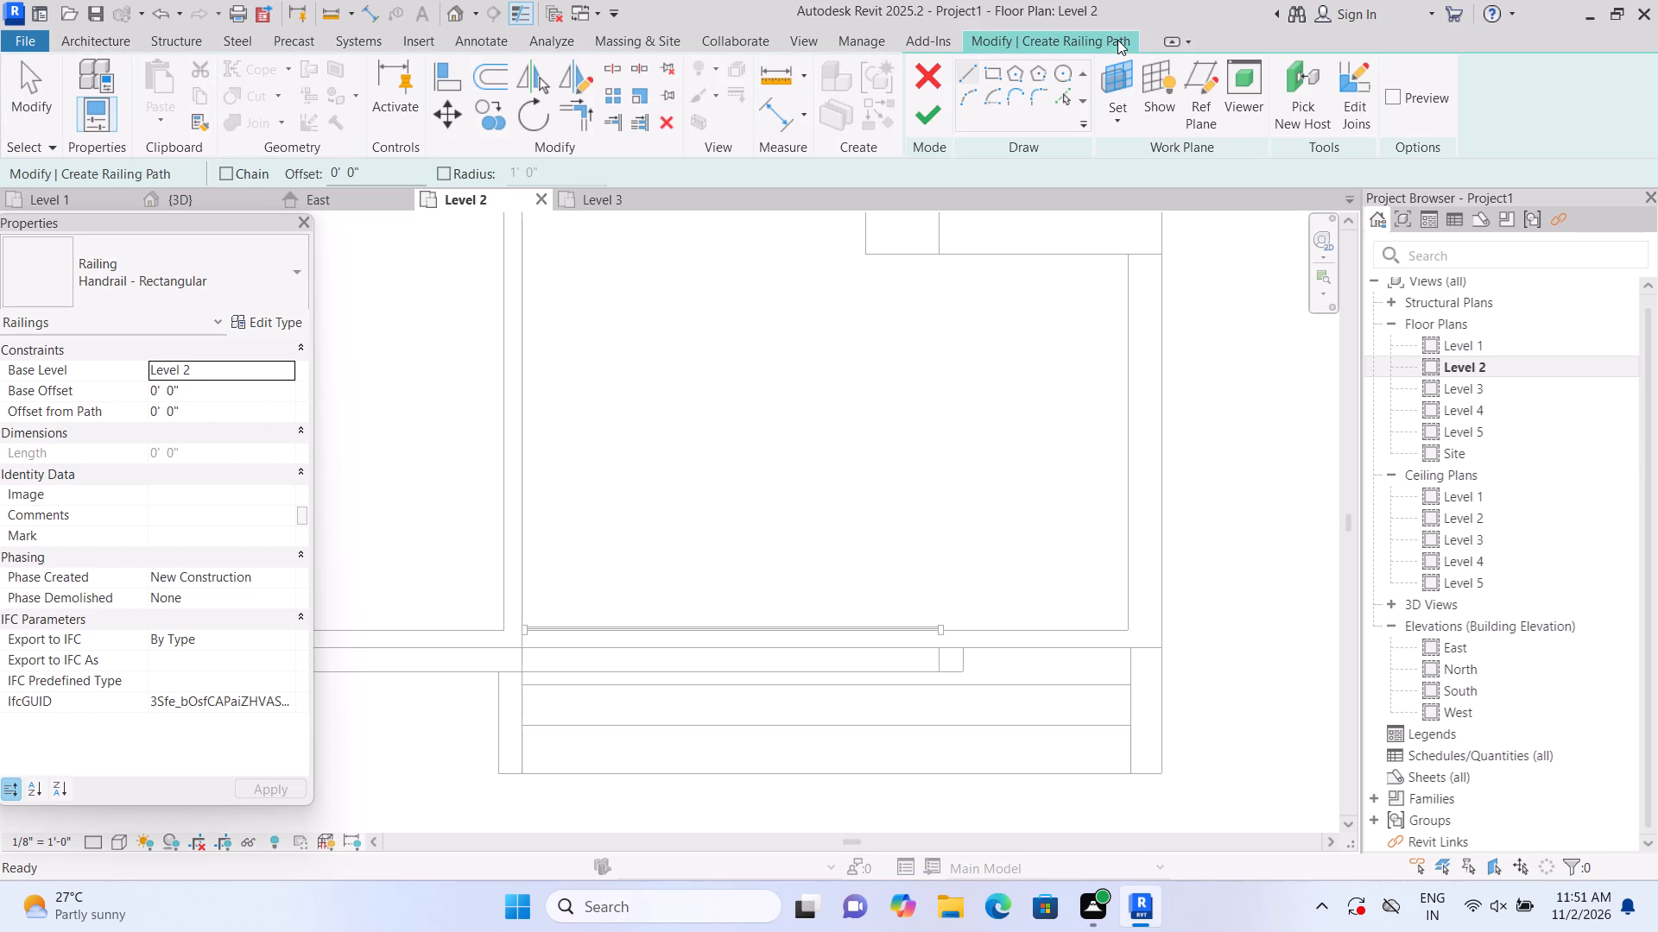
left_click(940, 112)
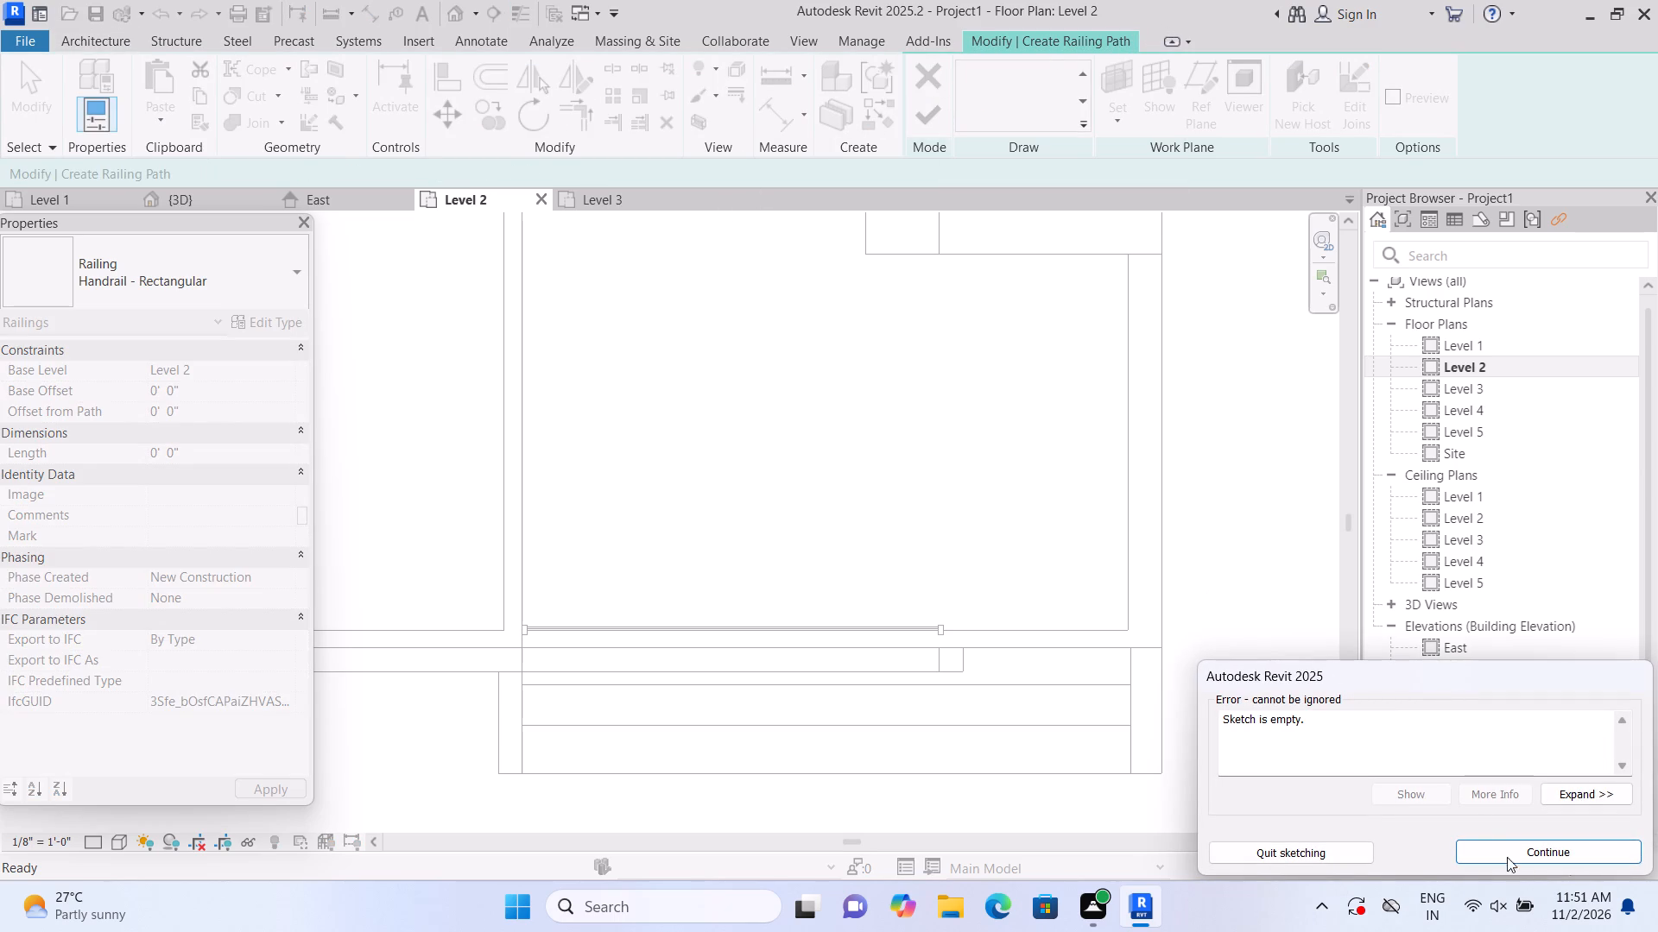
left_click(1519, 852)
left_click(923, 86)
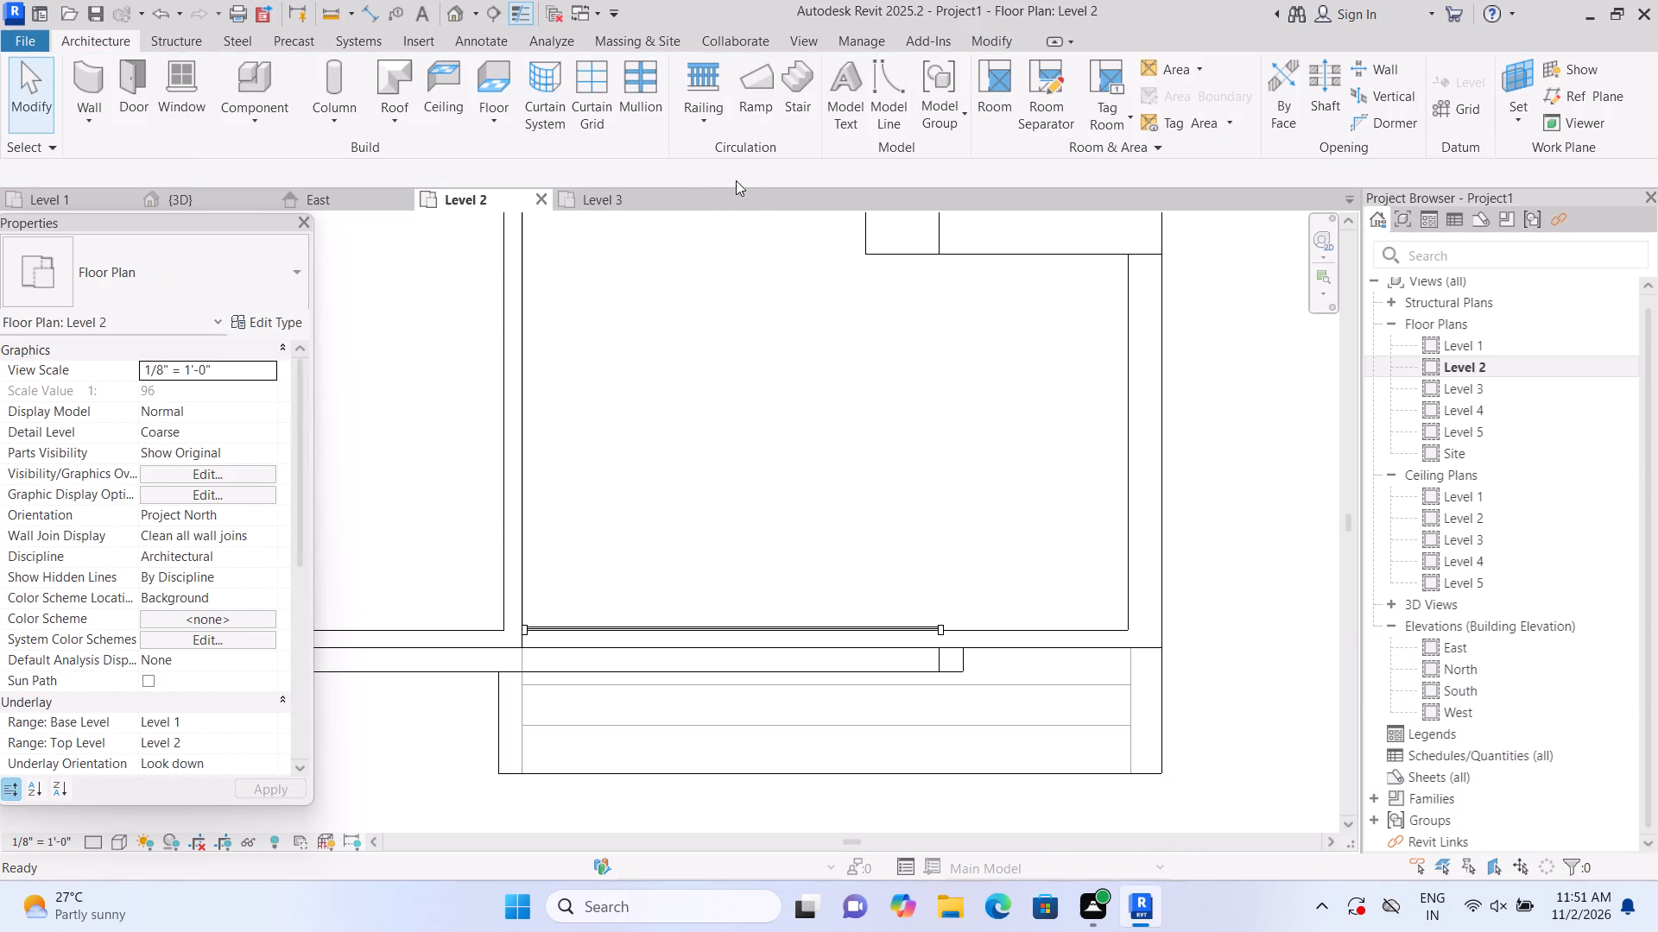
Start a new Handrail - Rectangular railing path sketch on Level 2 at the terrace's front corner, beyond the curtain wall's outer end.
left_click(708, 120)
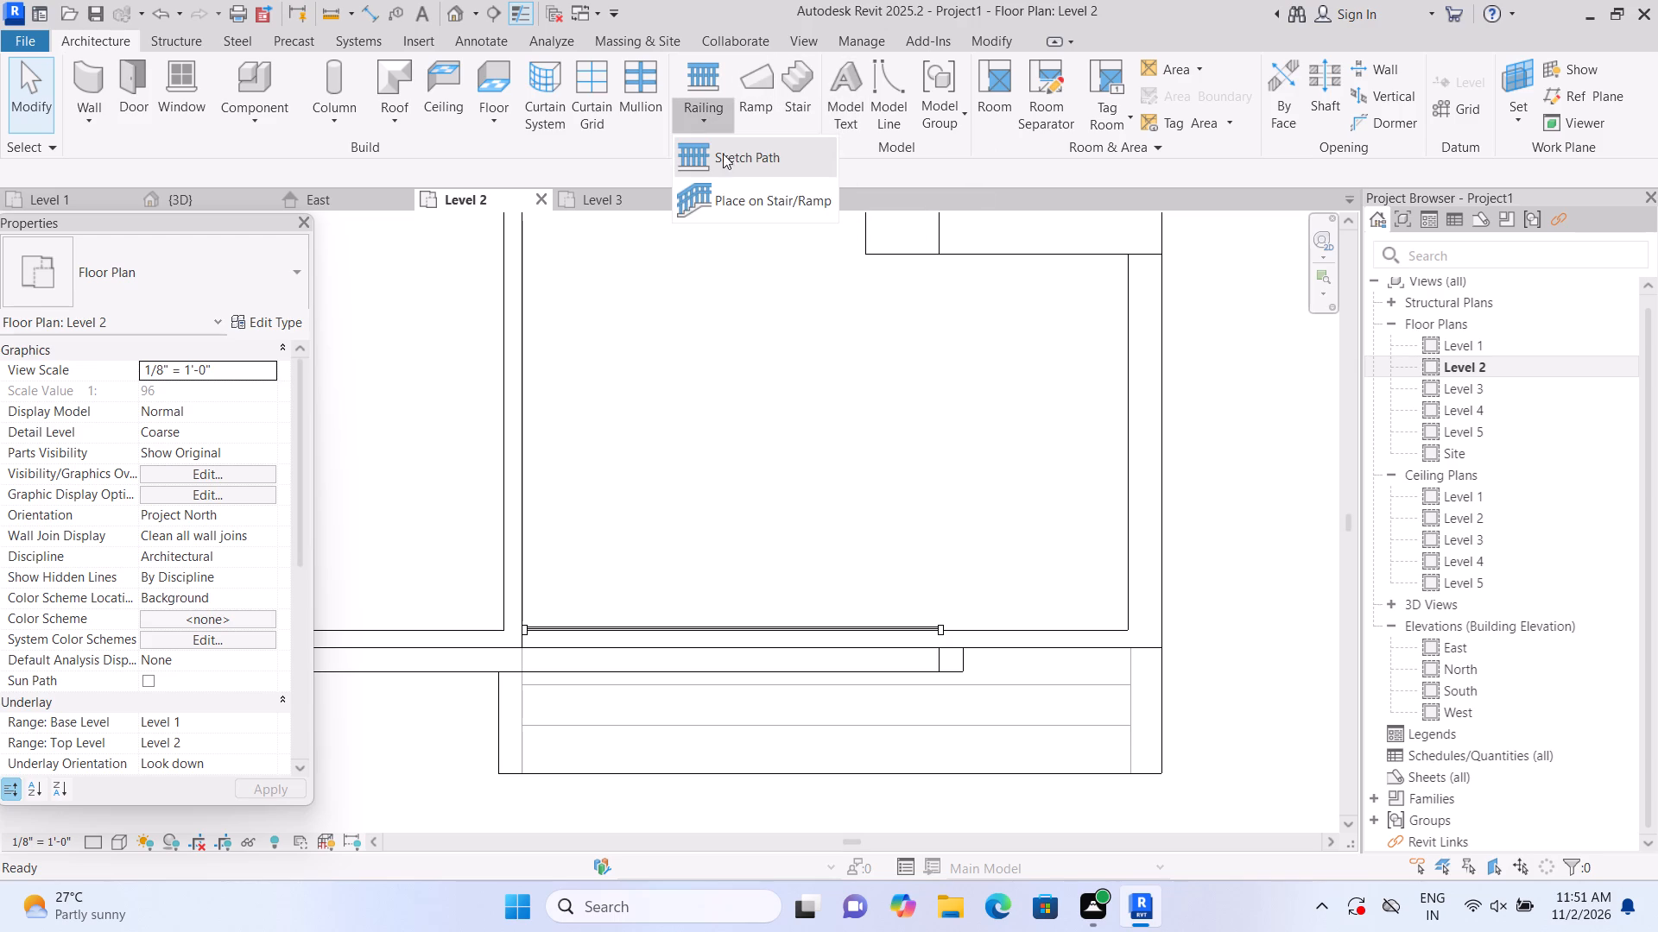
left_click(726, 159)
scroll(1088, 629, "up", 1)
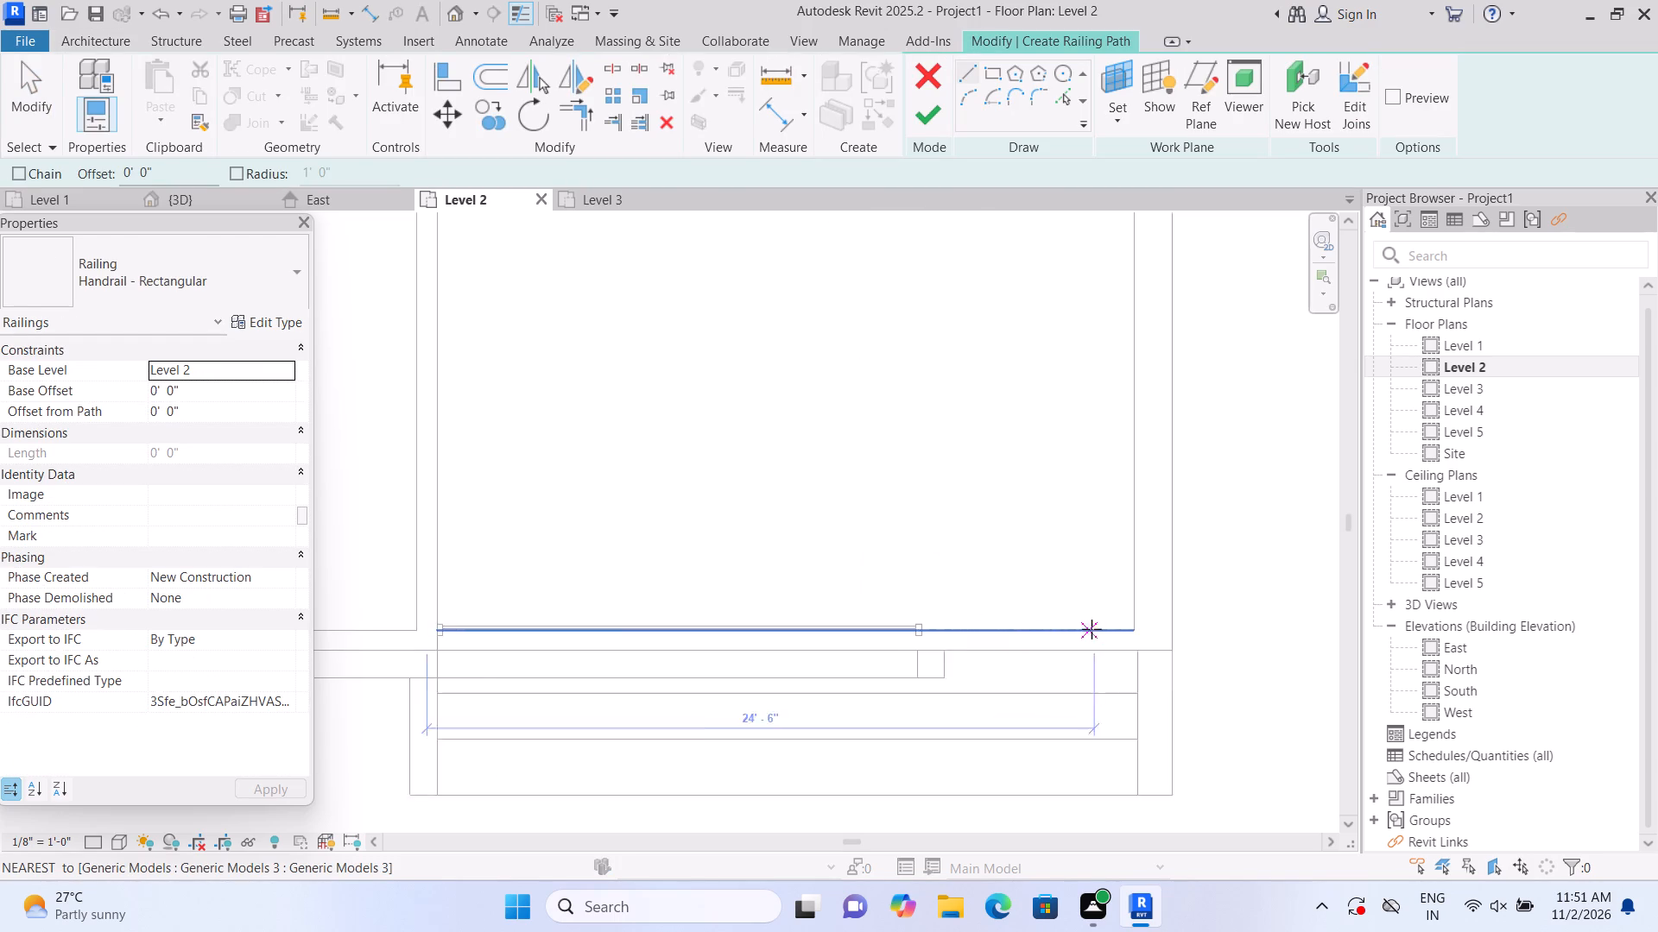
scroll(1092, 629, "up", 5)
left_click(1143, 625)
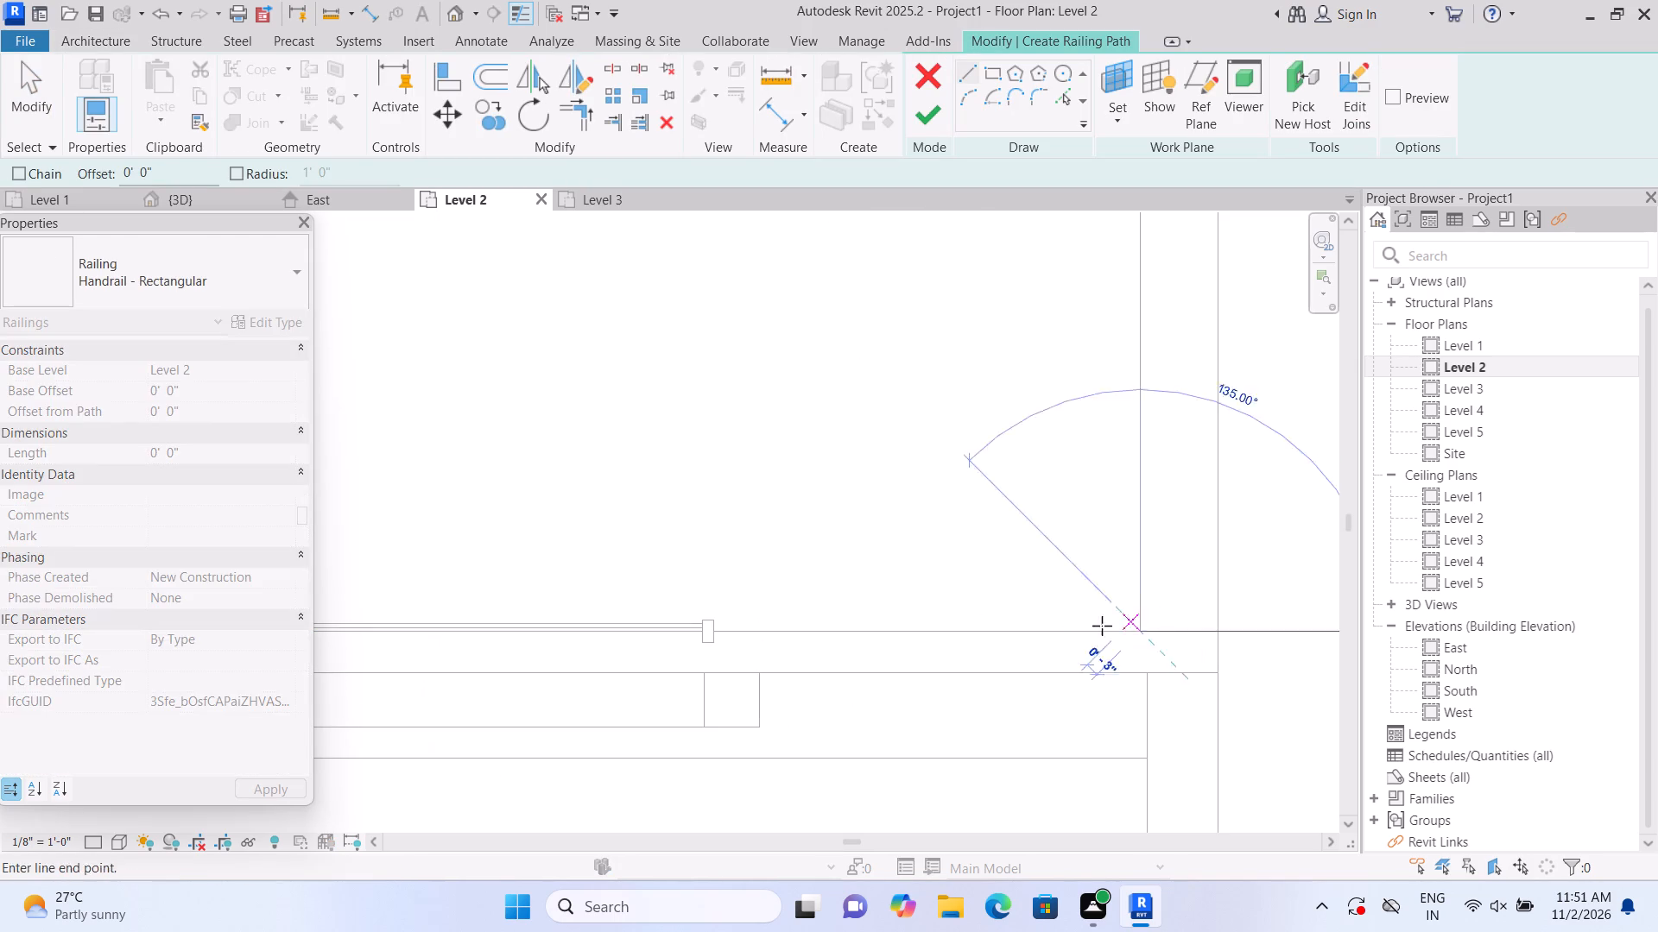
key("Escape")
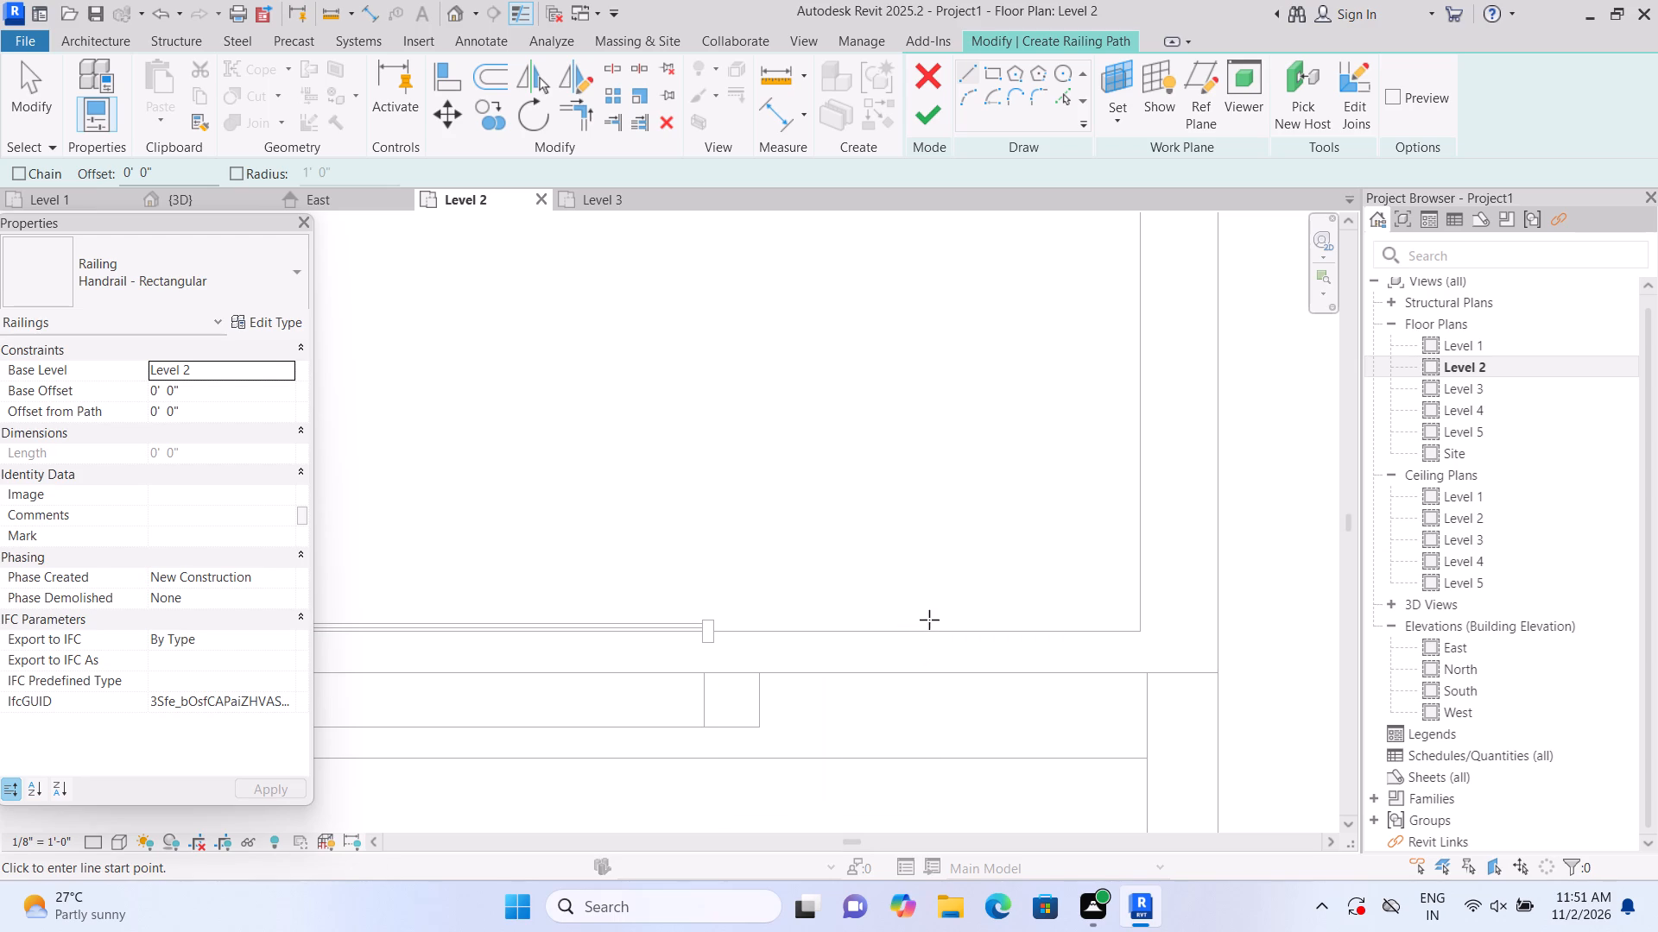
scroll(1018, 614, "down", 4)
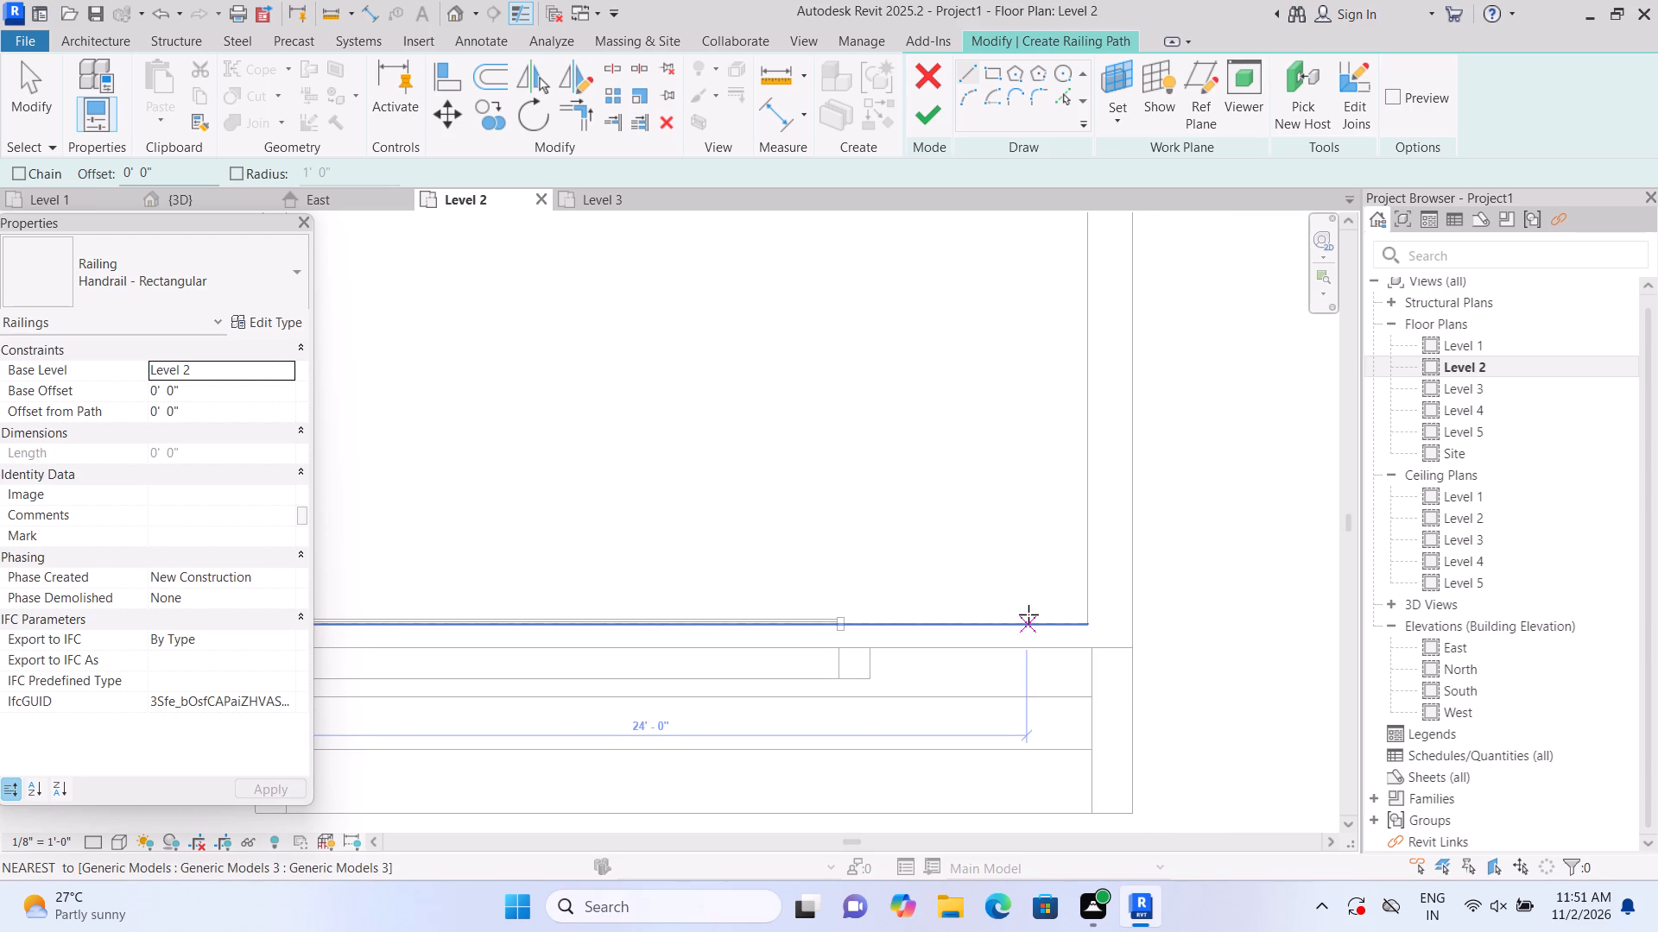
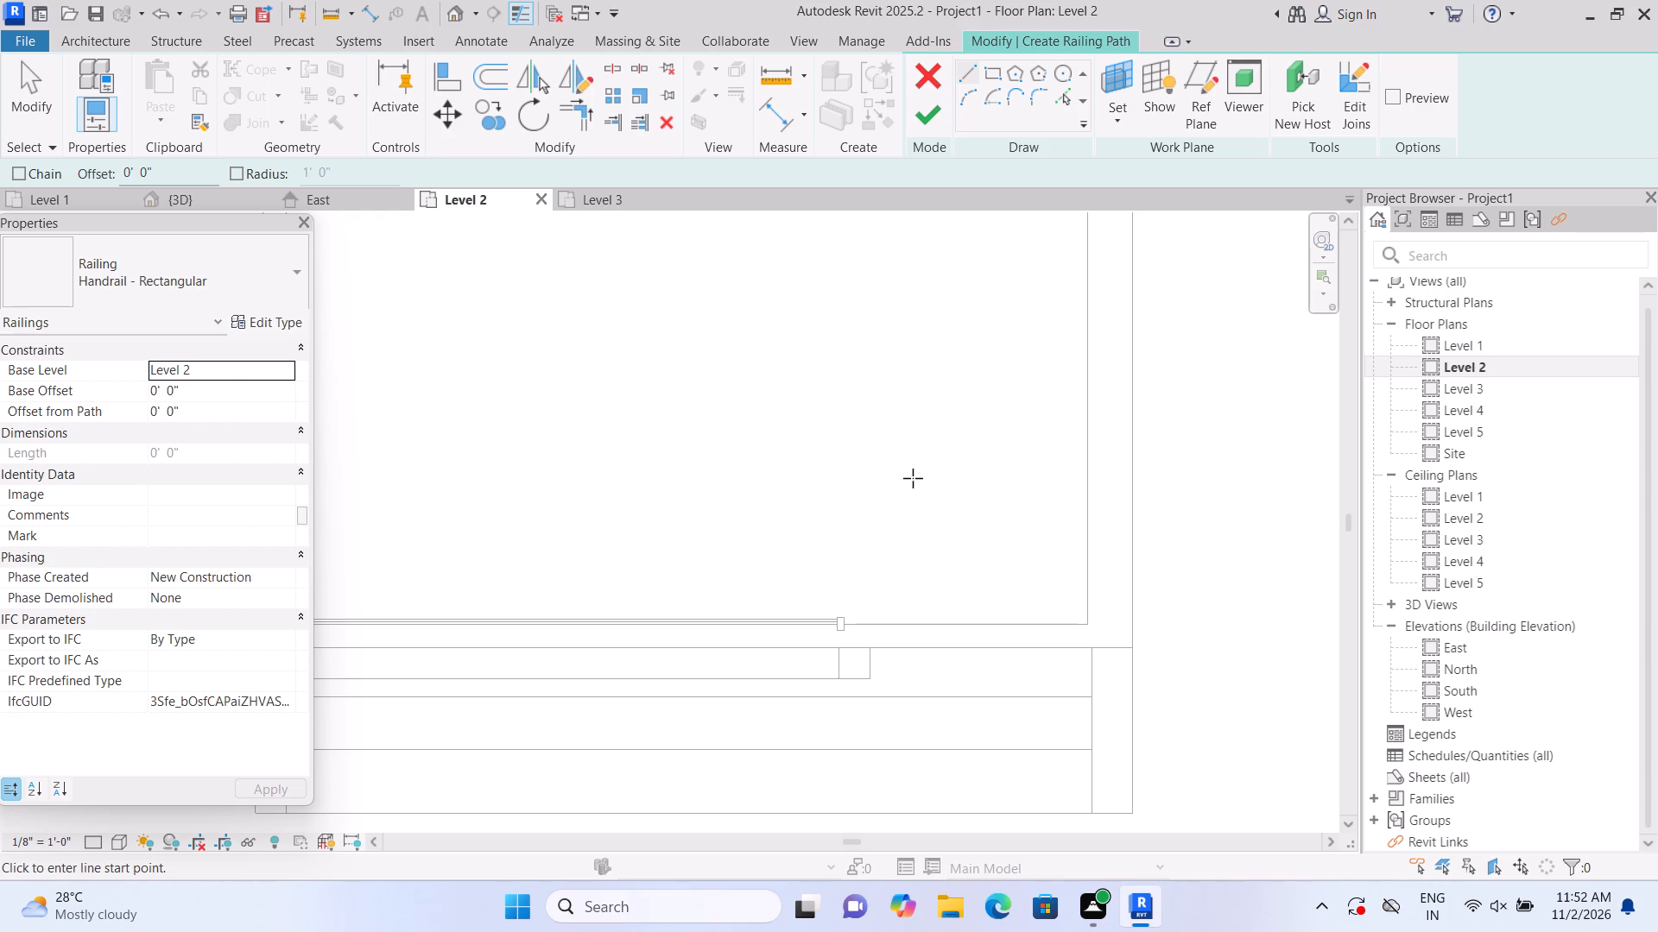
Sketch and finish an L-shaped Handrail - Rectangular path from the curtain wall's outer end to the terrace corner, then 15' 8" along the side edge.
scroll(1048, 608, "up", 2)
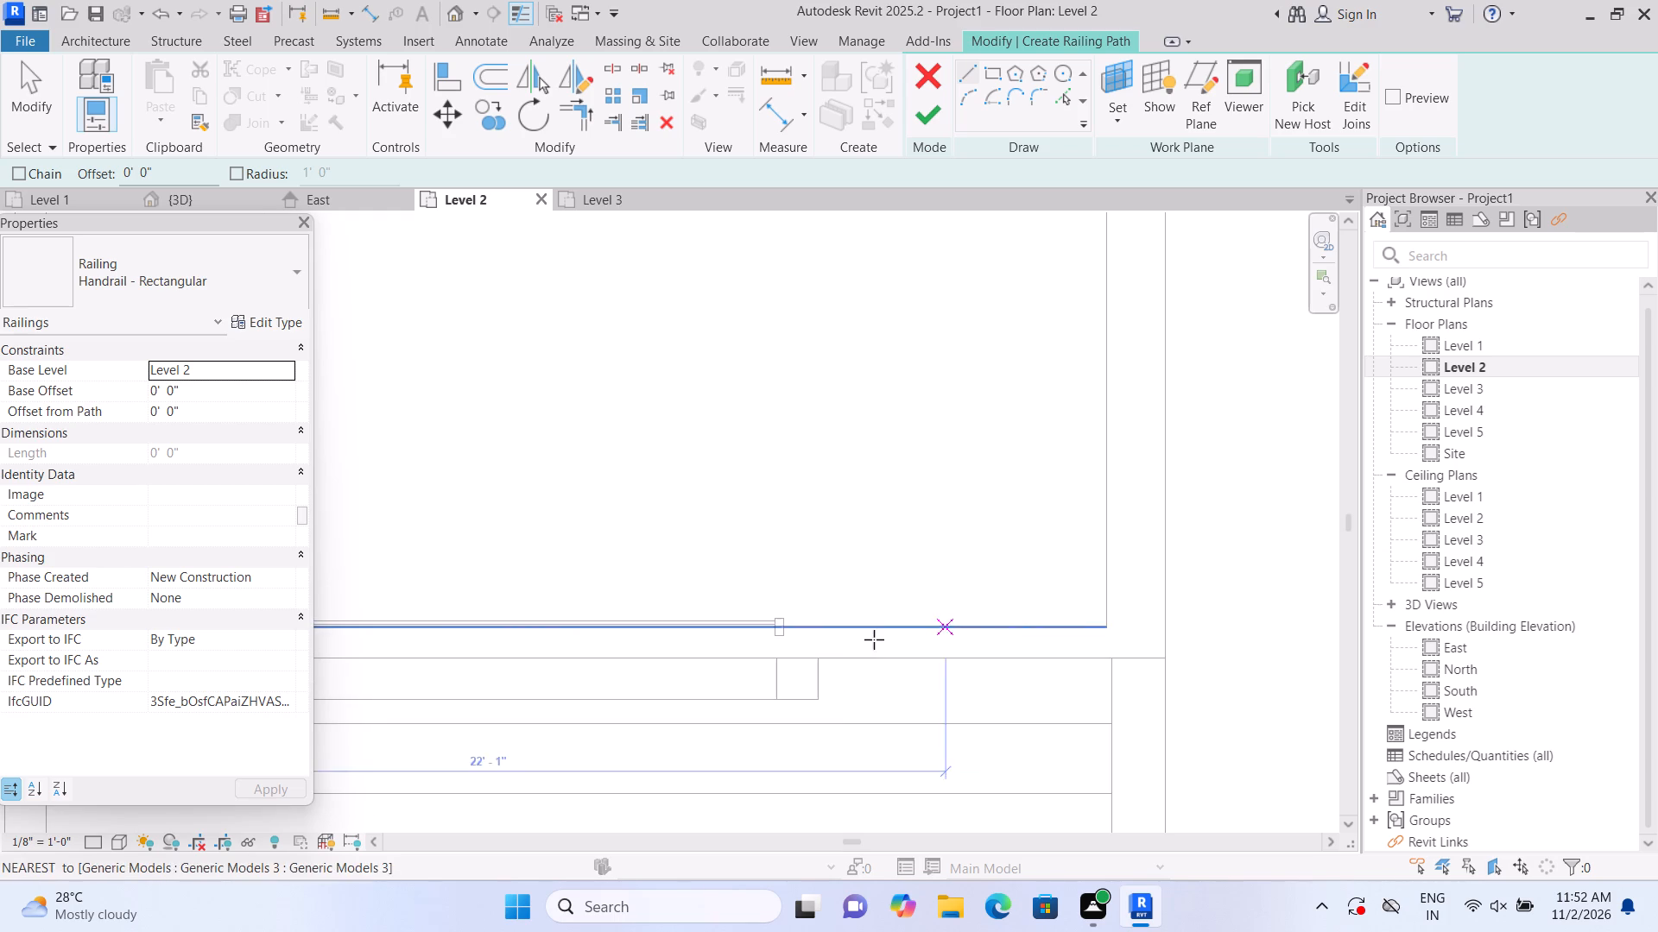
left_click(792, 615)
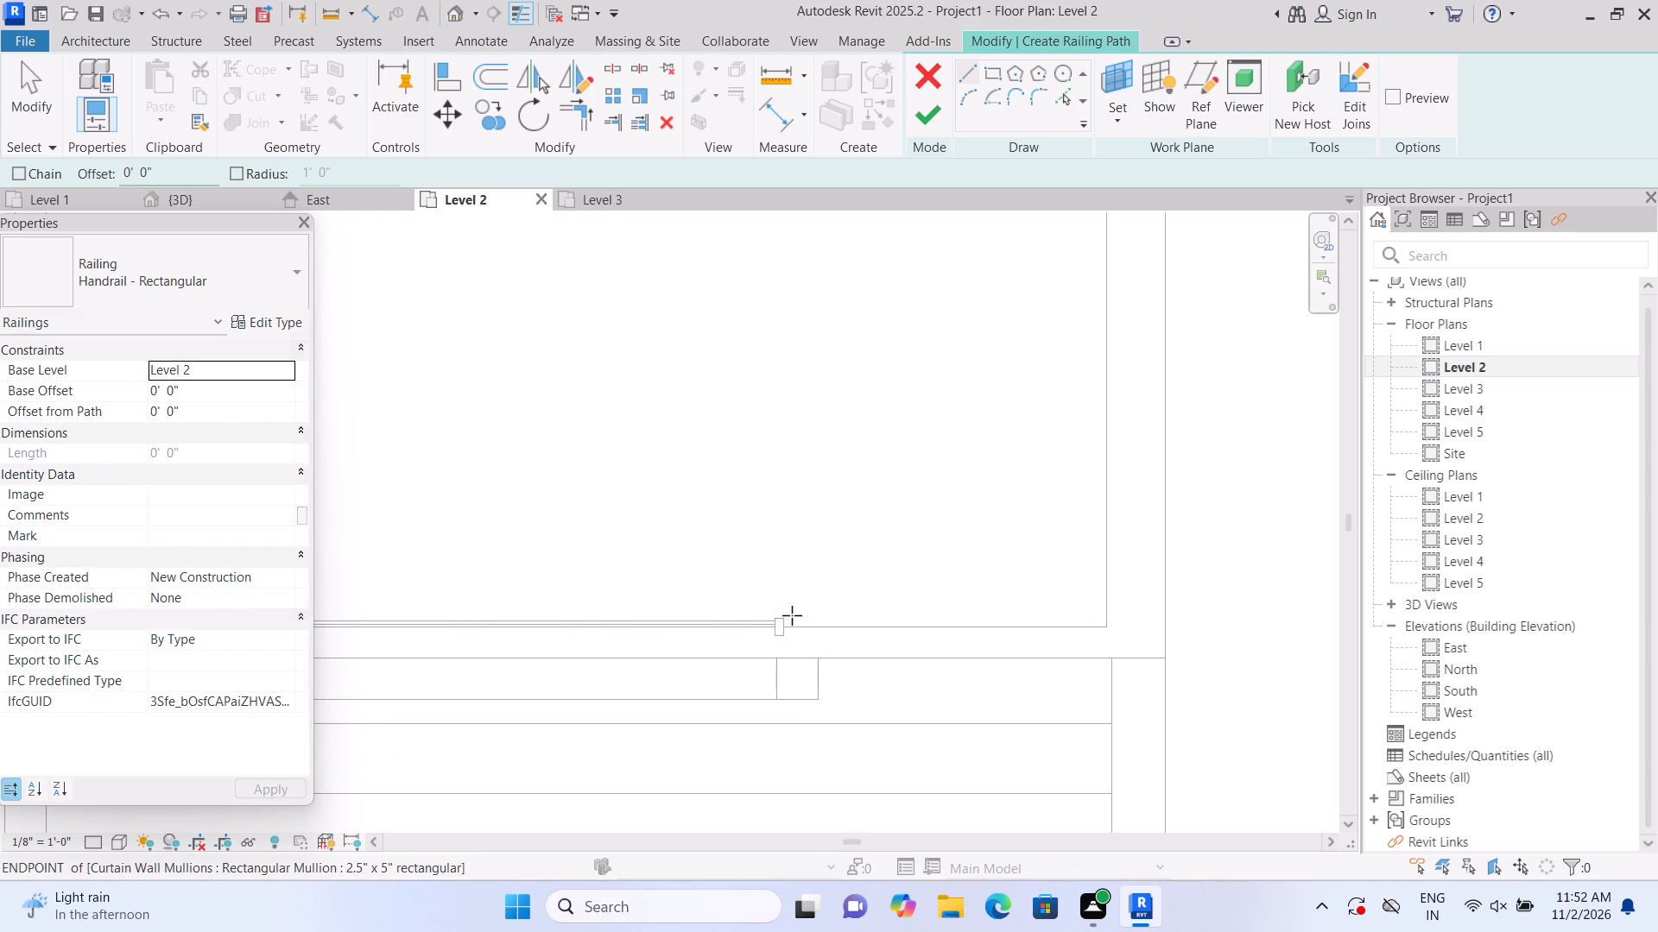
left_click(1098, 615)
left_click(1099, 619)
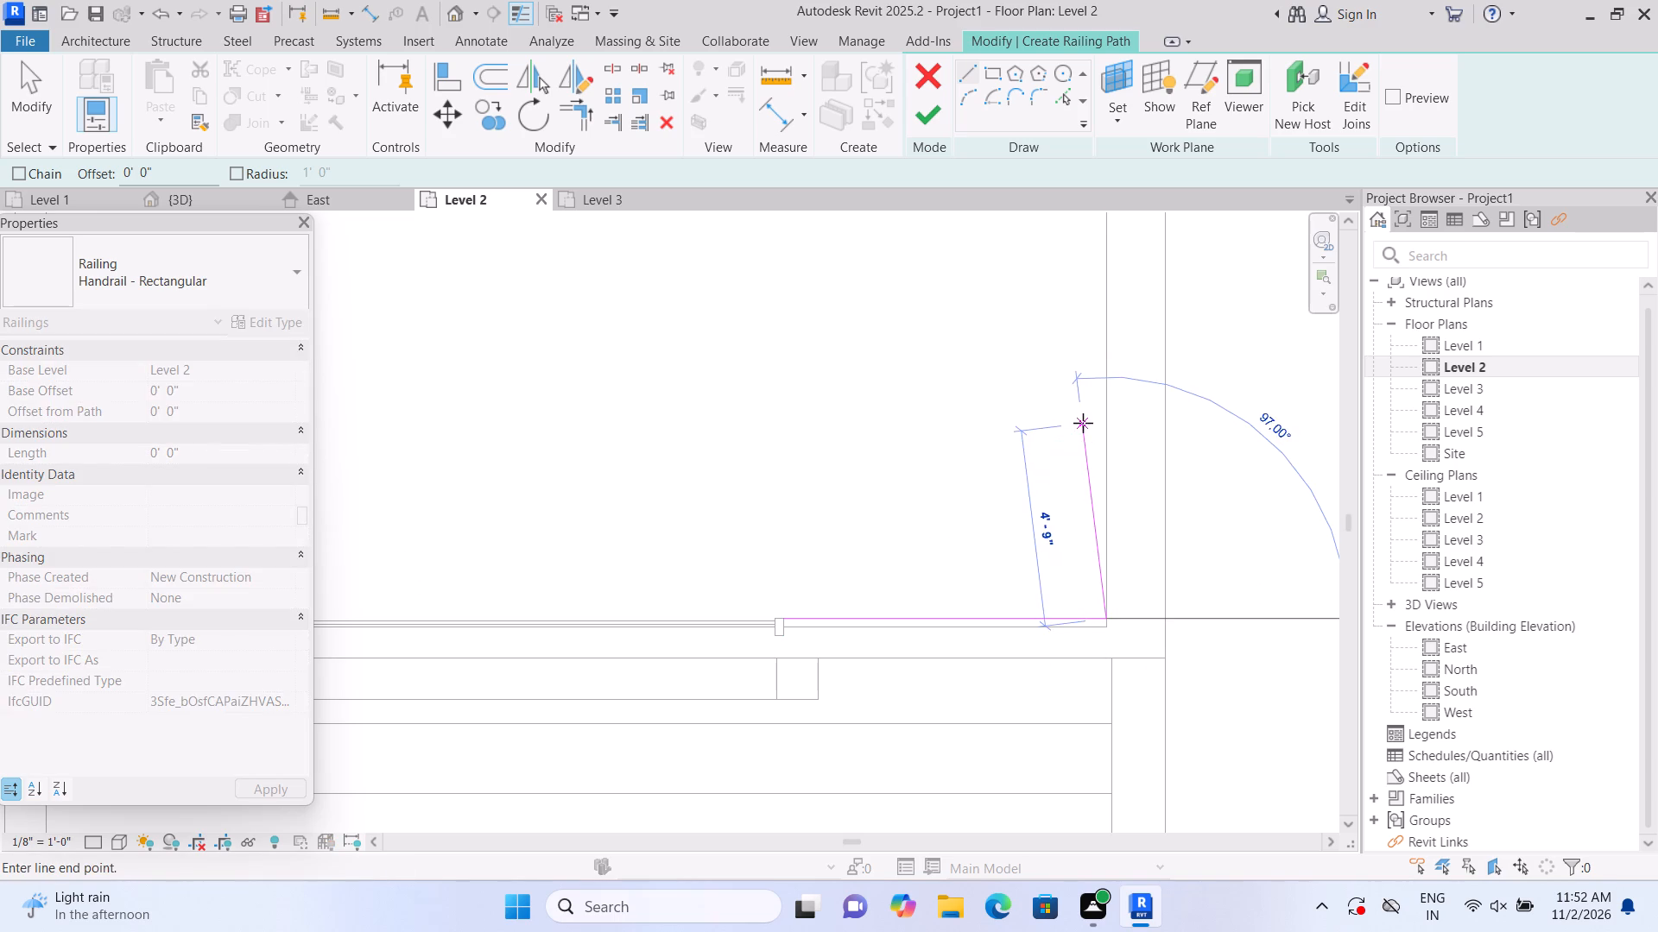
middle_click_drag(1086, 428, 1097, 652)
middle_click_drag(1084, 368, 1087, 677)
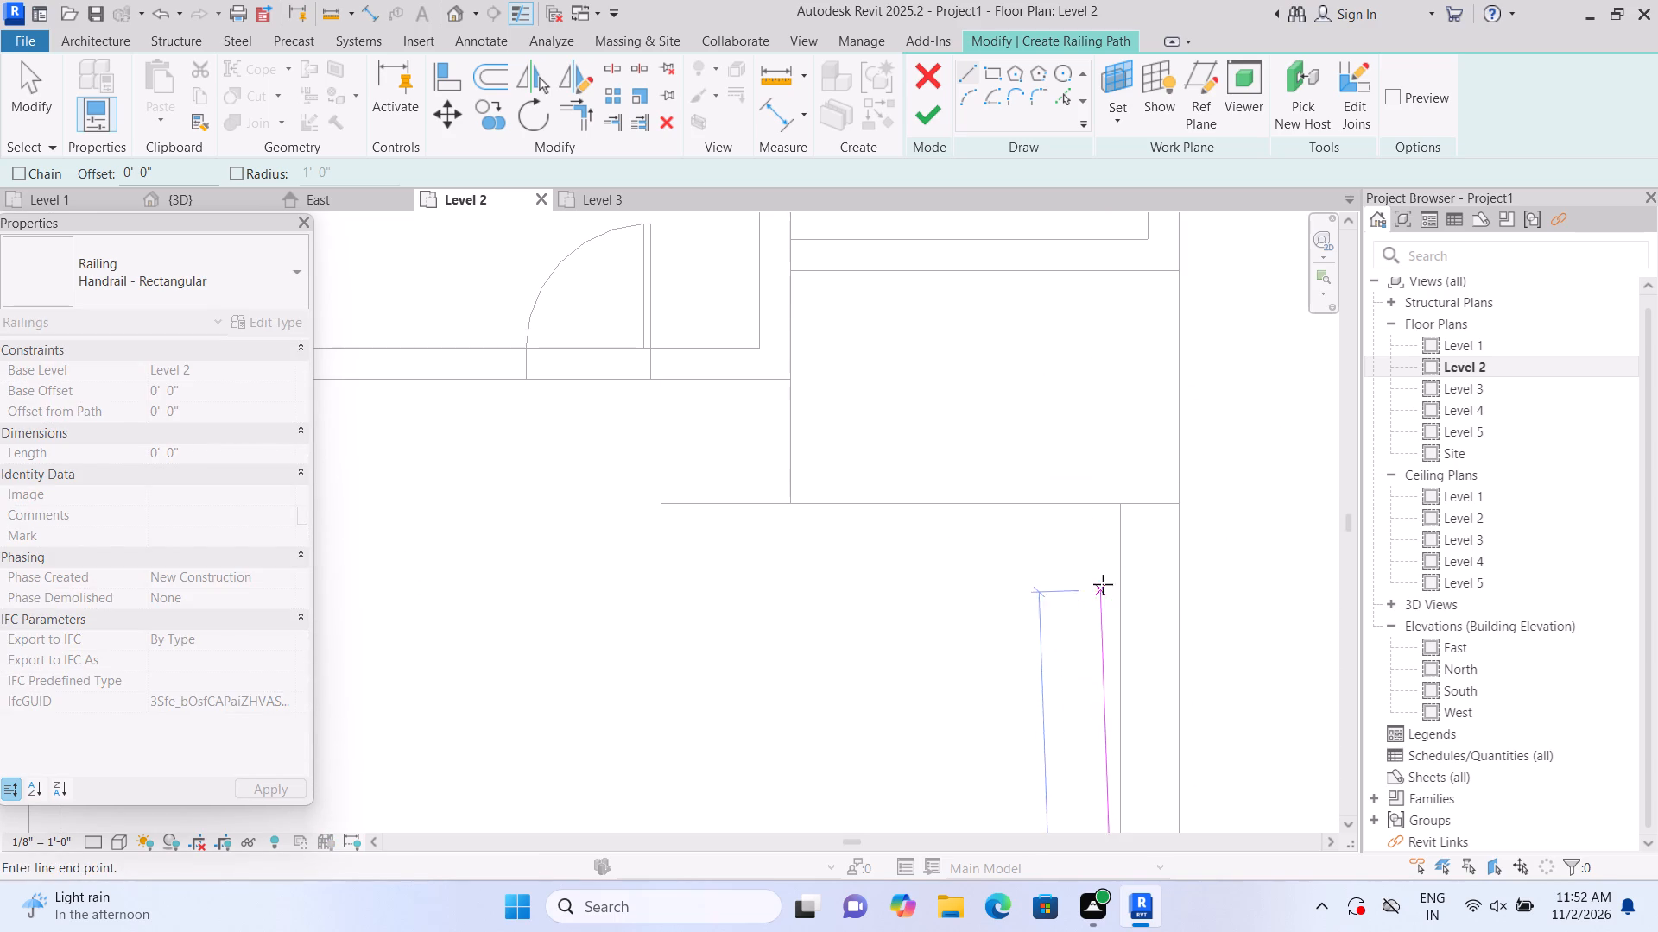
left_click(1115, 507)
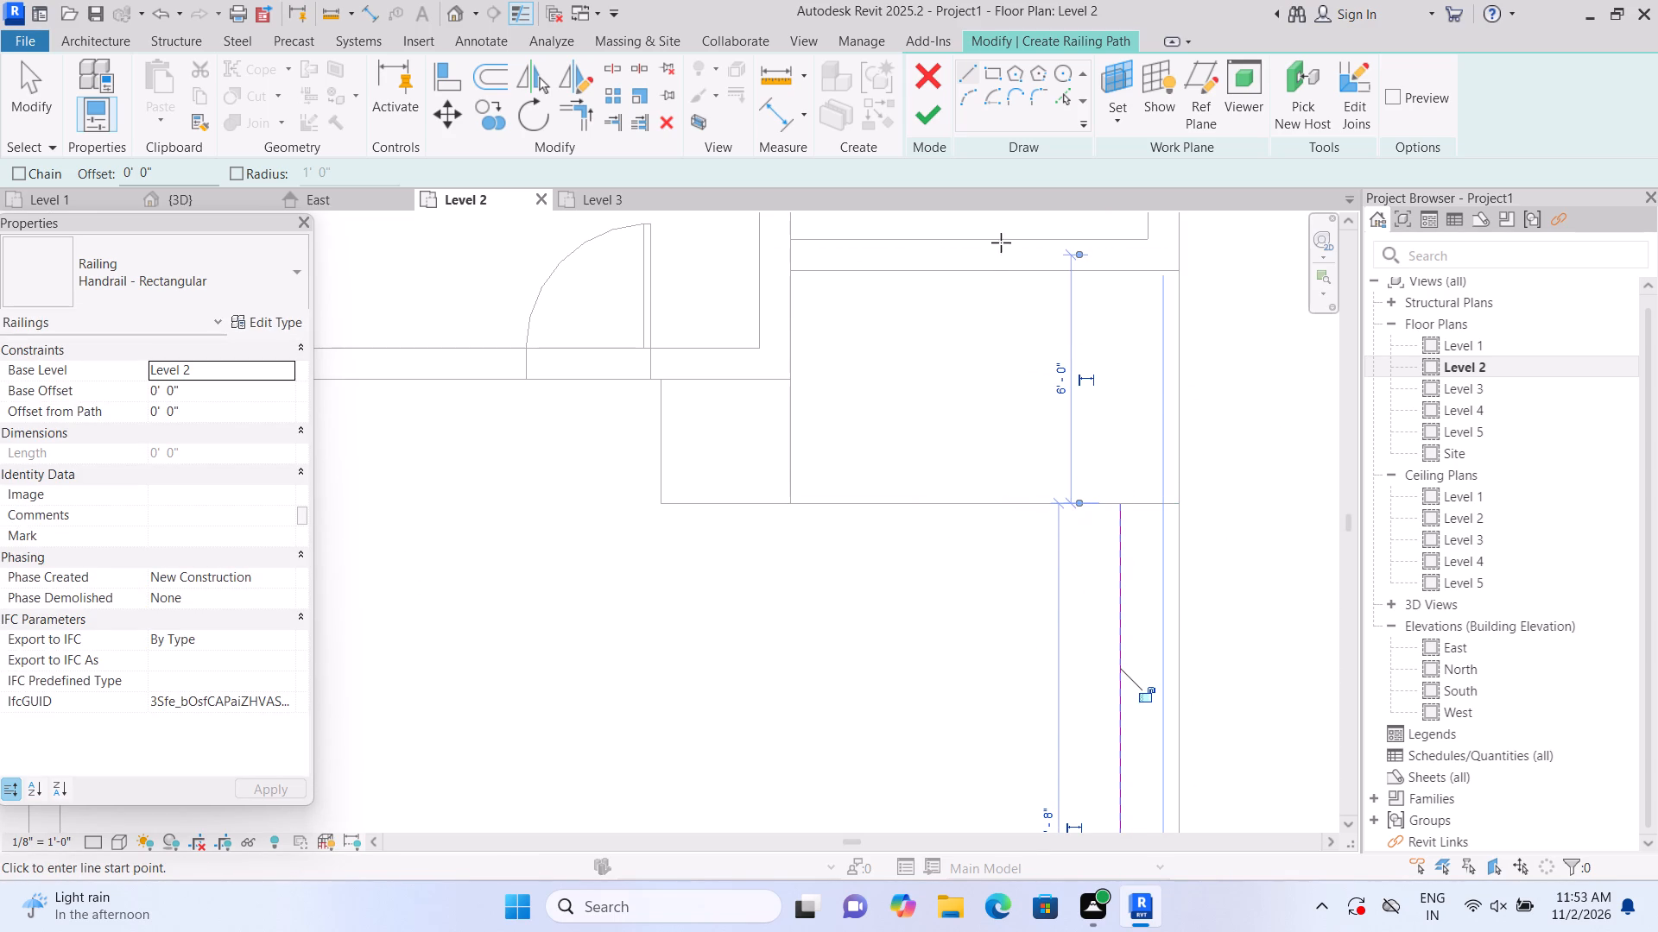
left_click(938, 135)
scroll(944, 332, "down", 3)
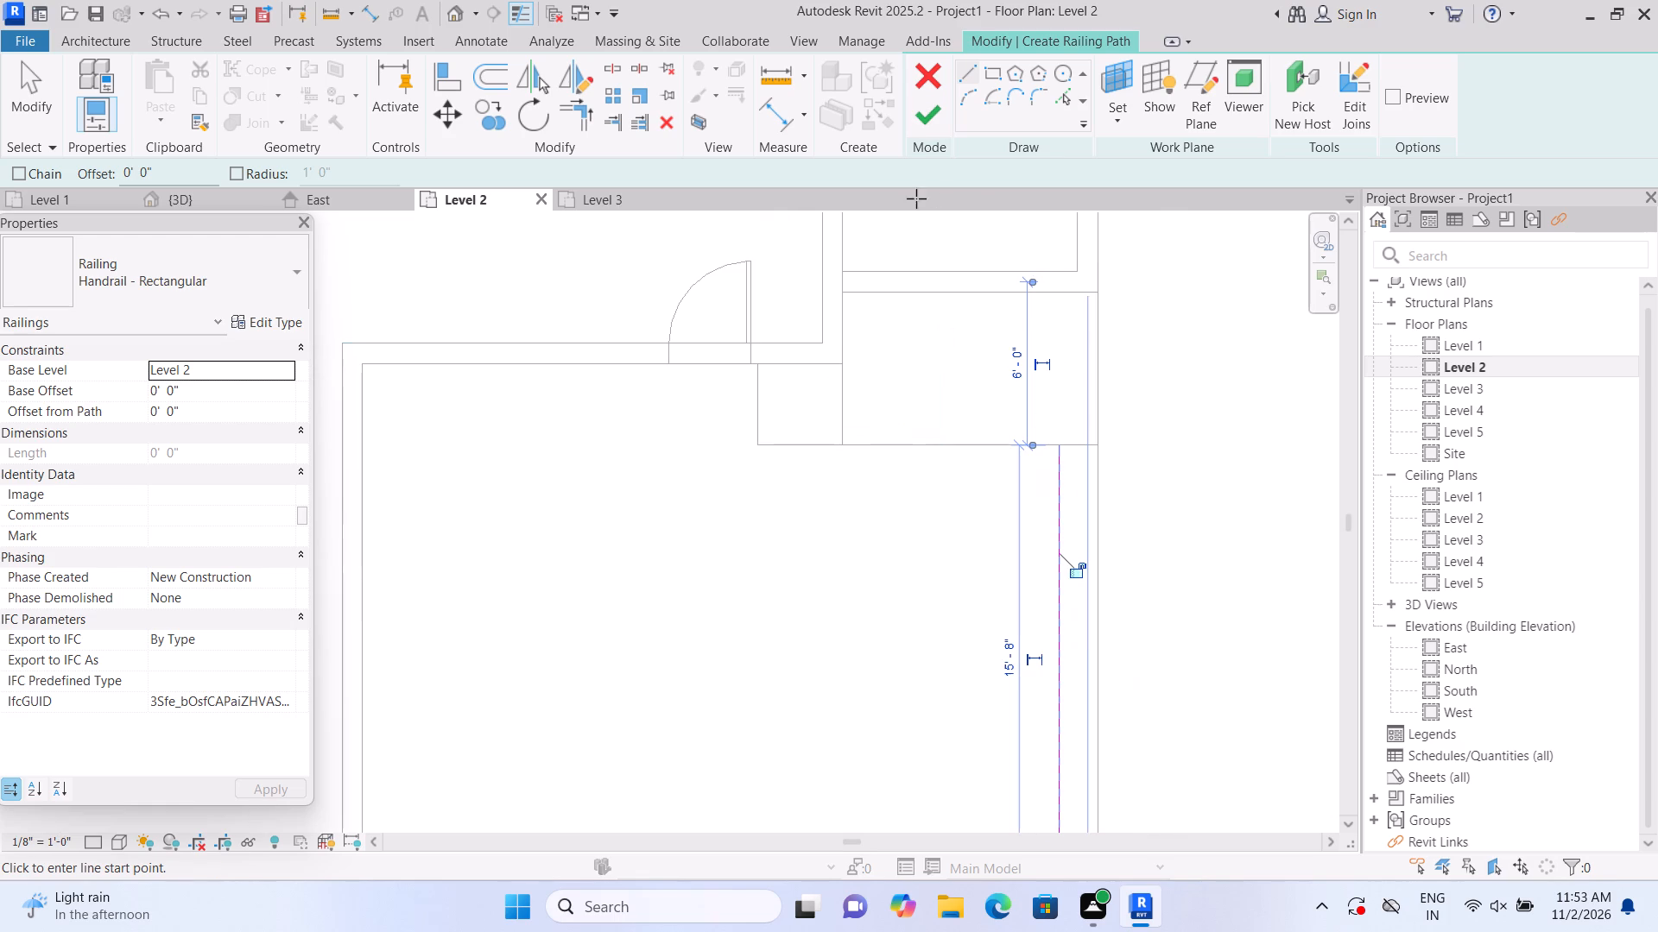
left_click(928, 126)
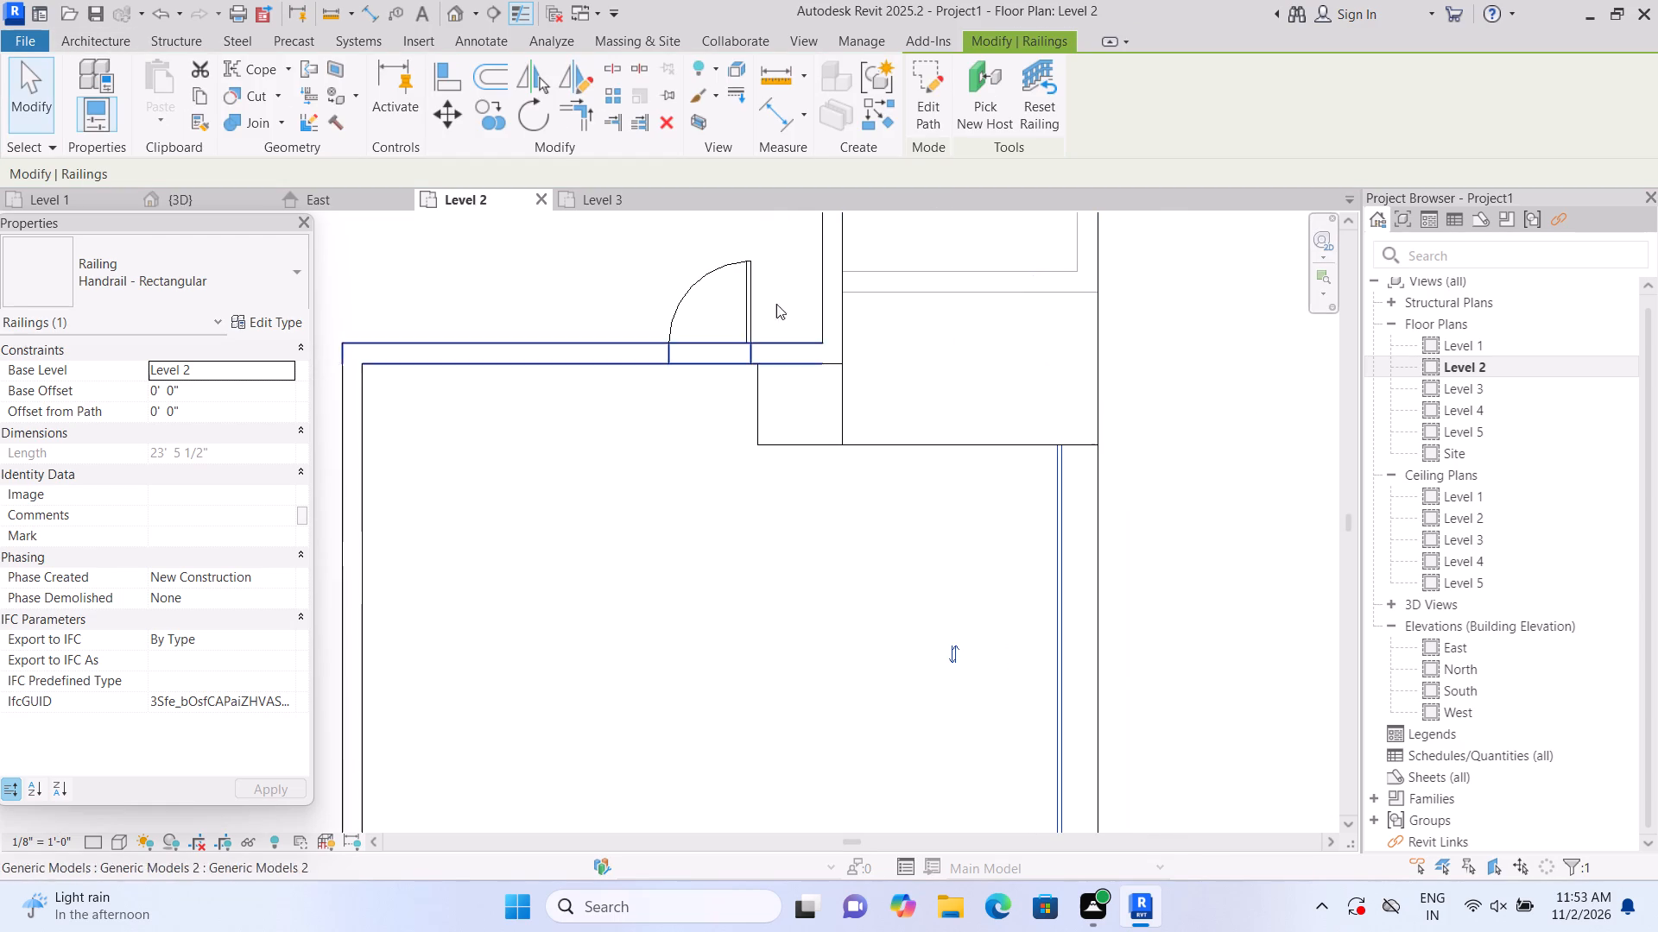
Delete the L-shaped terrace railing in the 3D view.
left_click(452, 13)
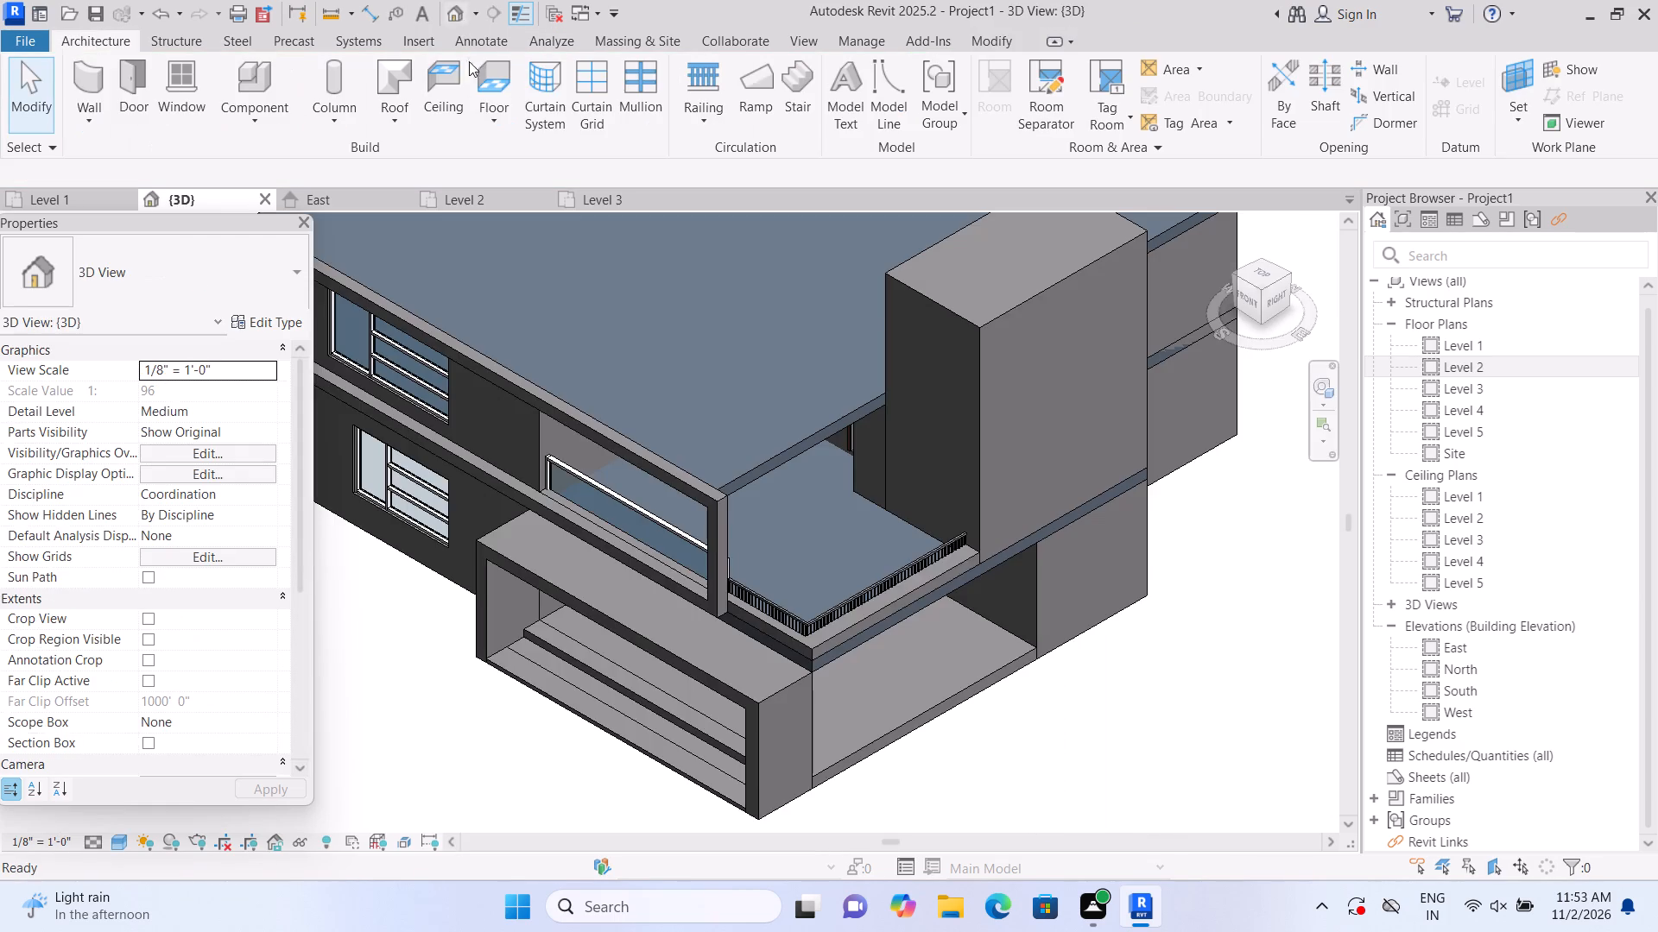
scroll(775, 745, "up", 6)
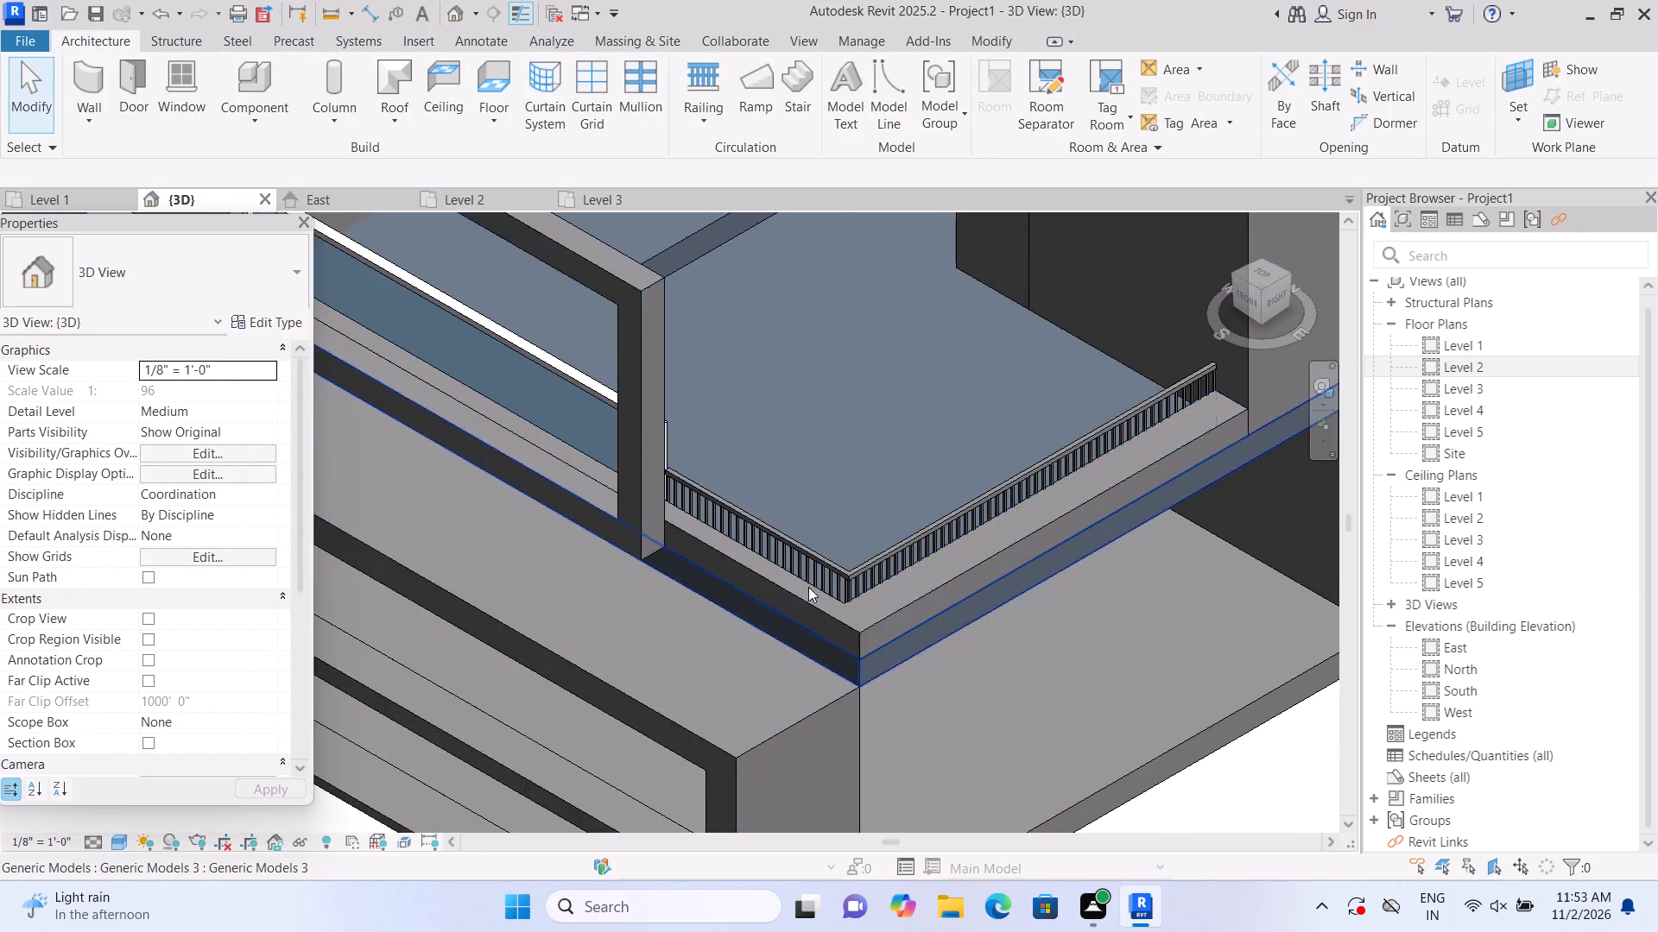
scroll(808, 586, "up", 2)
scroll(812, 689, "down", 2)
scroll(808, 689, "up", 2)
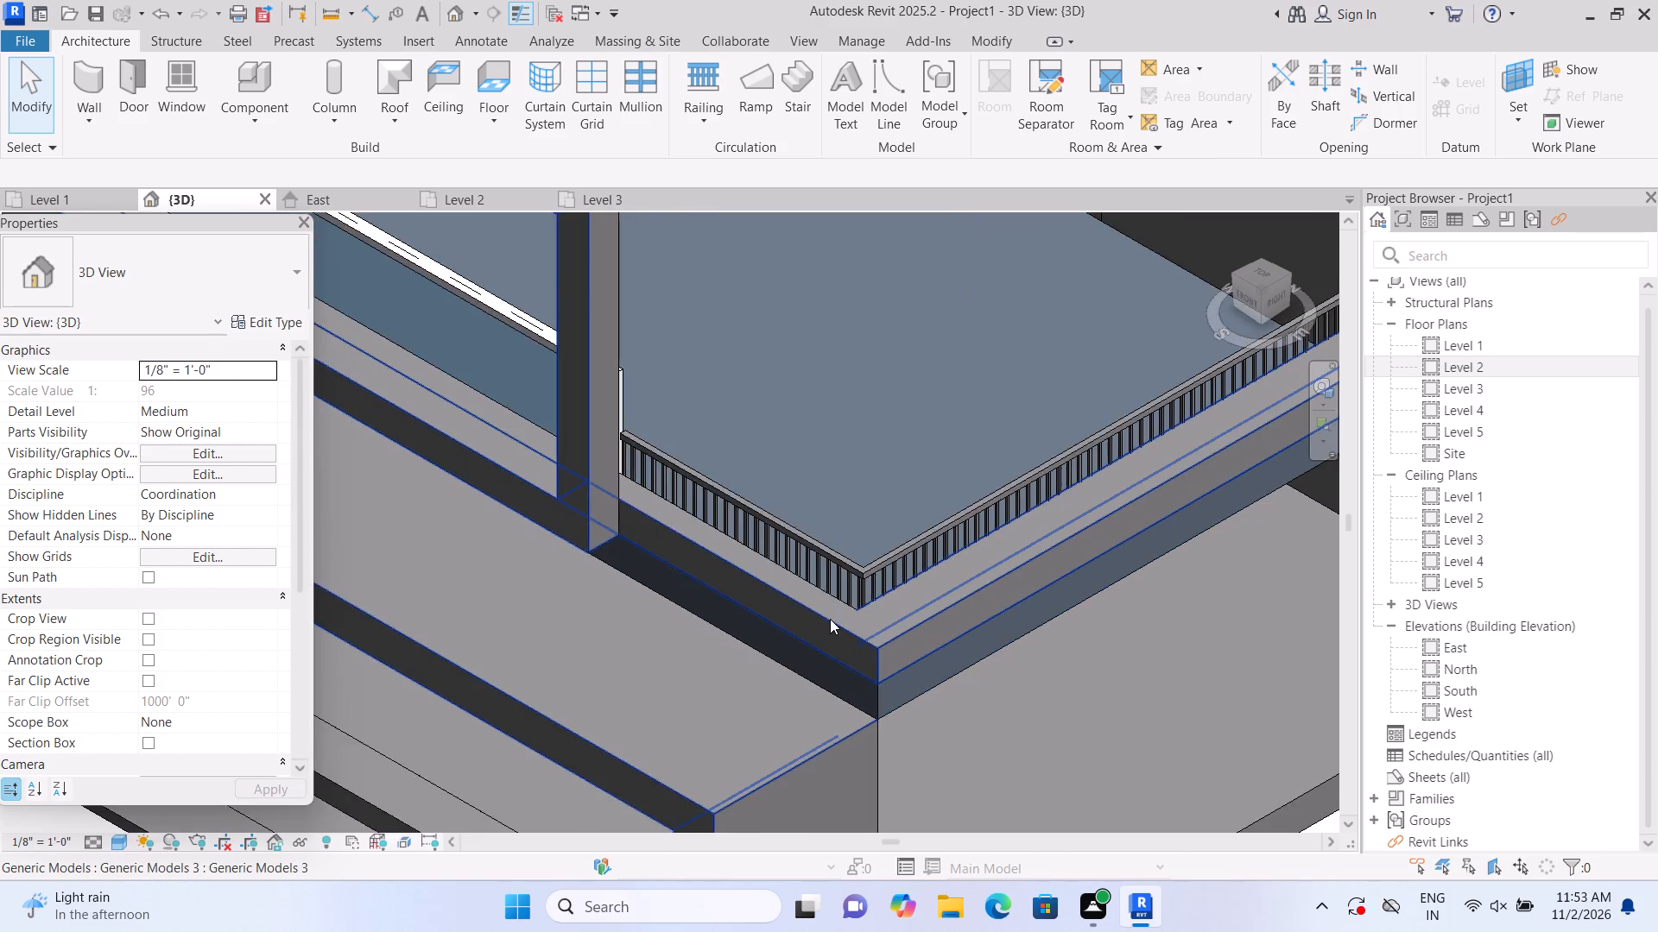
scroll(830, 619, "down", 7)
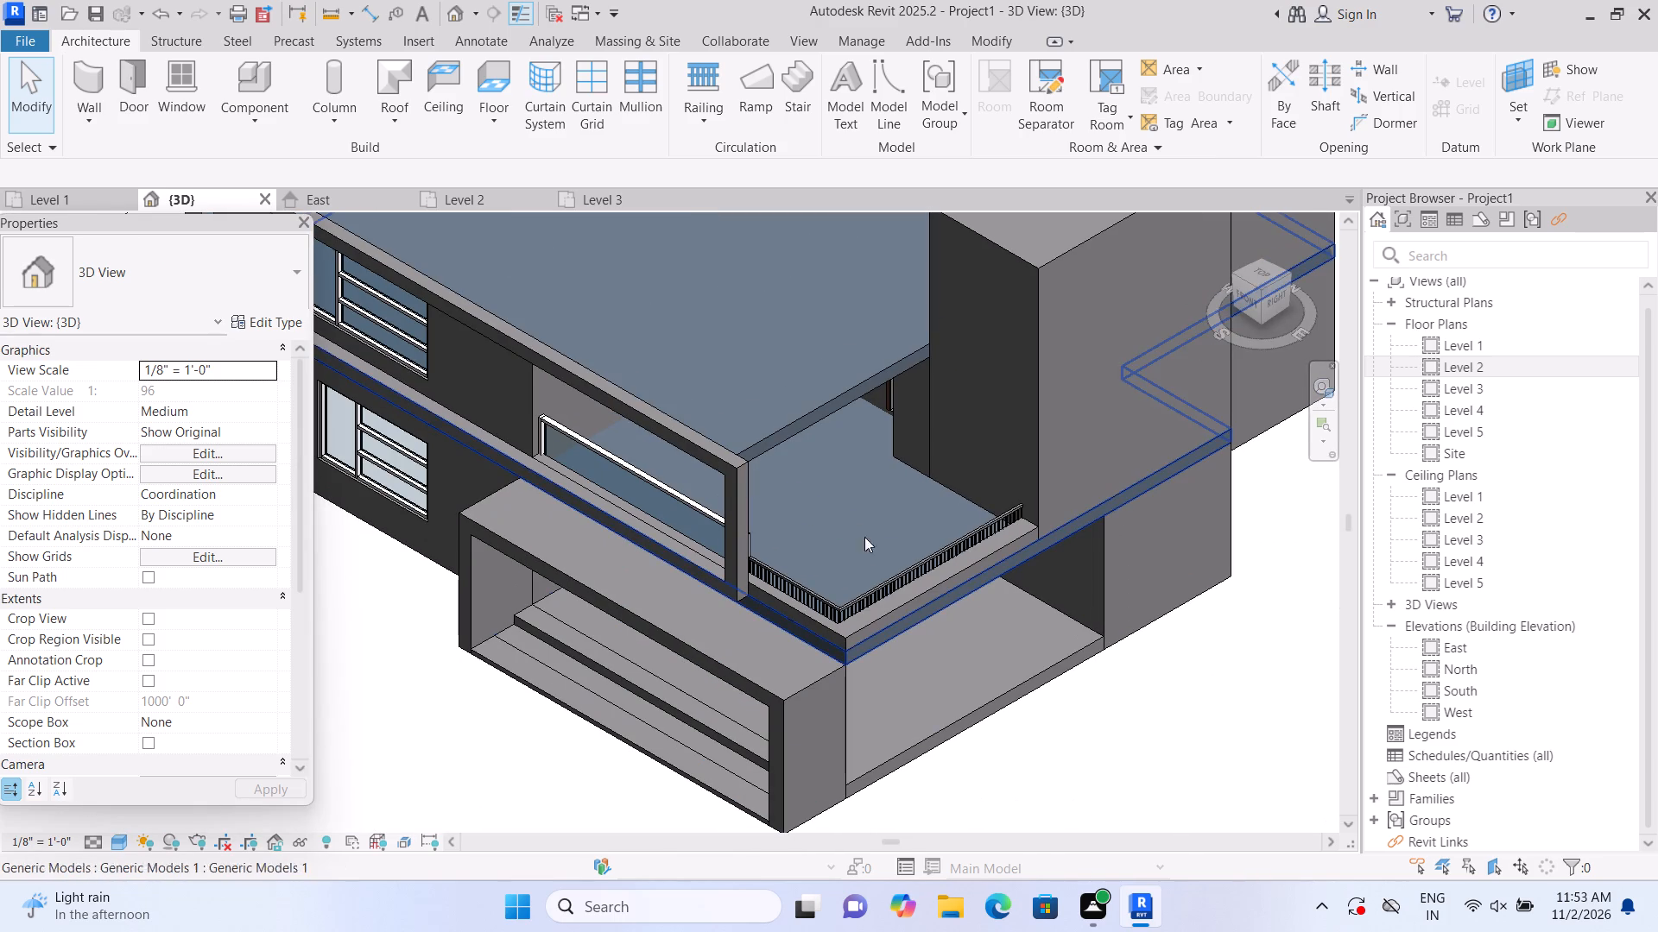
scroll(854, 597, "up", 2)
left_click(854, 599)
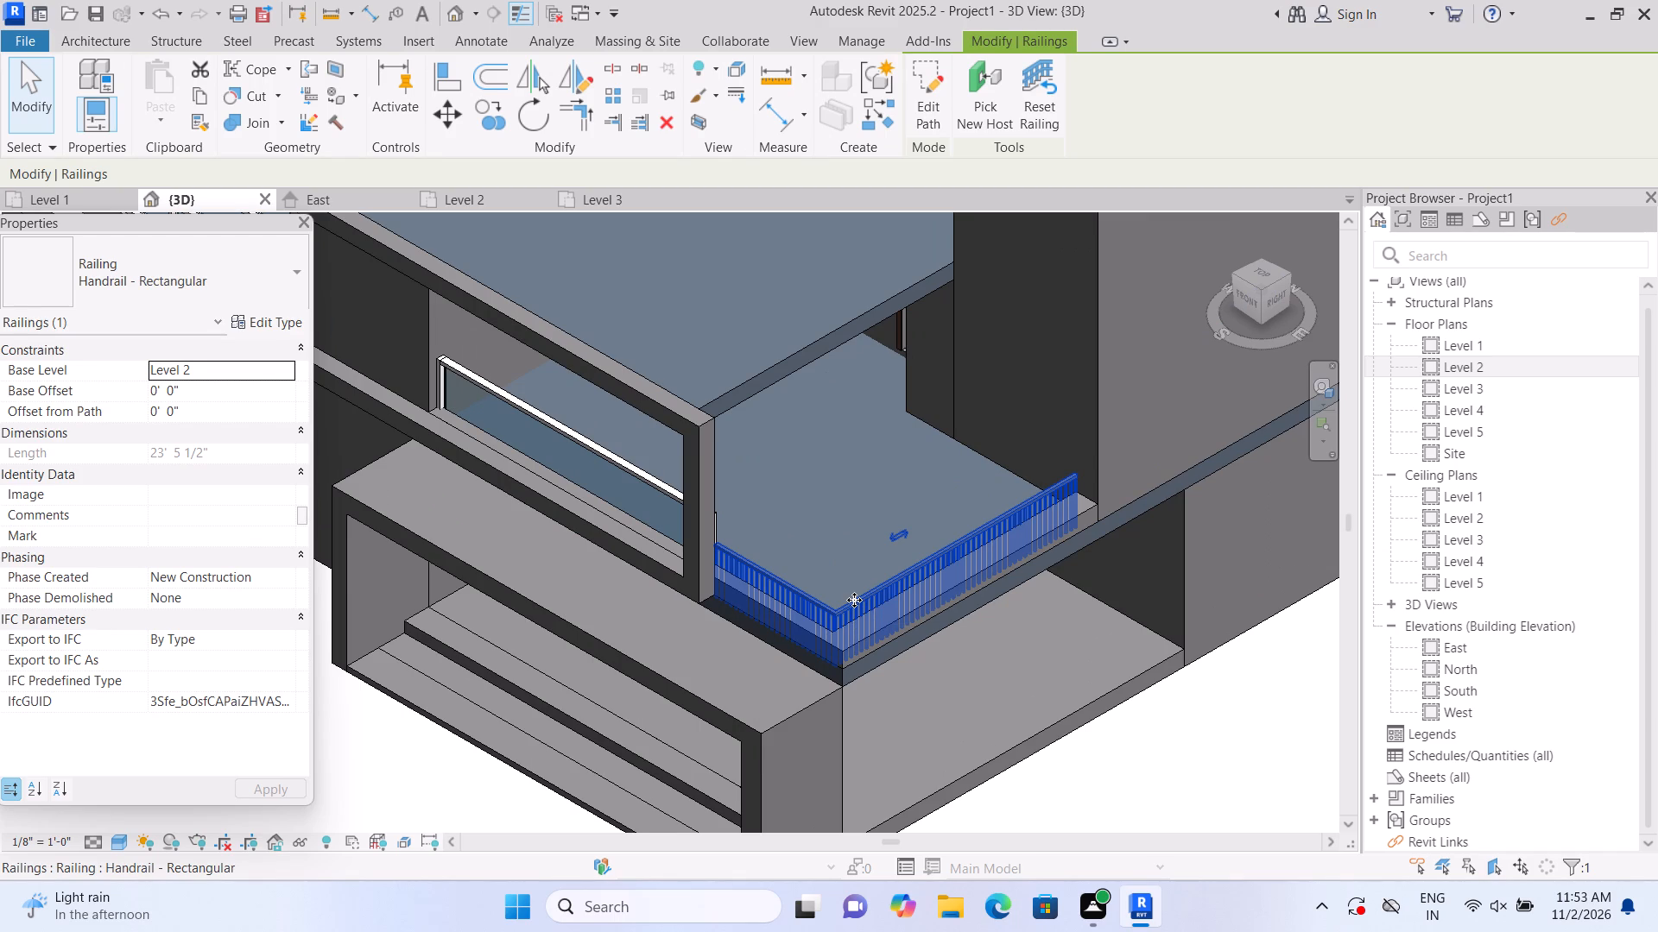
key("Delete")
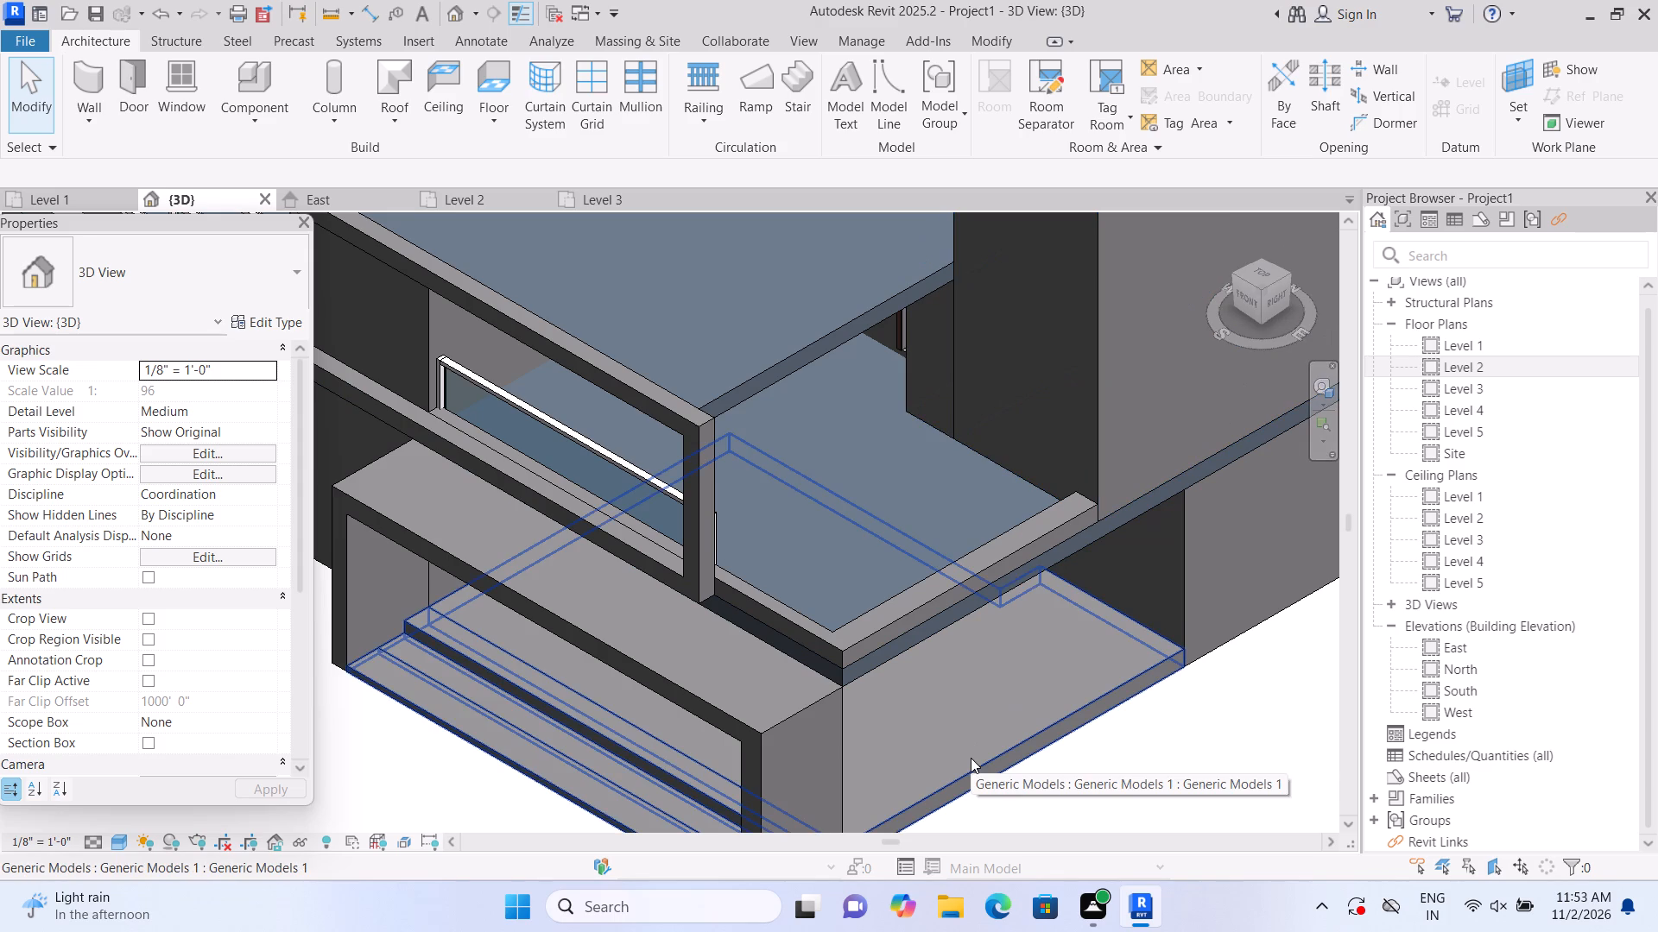
Start a new in-place model in the Generic Models category, keeping the default name.
scroll(988, 564, "up", 3)
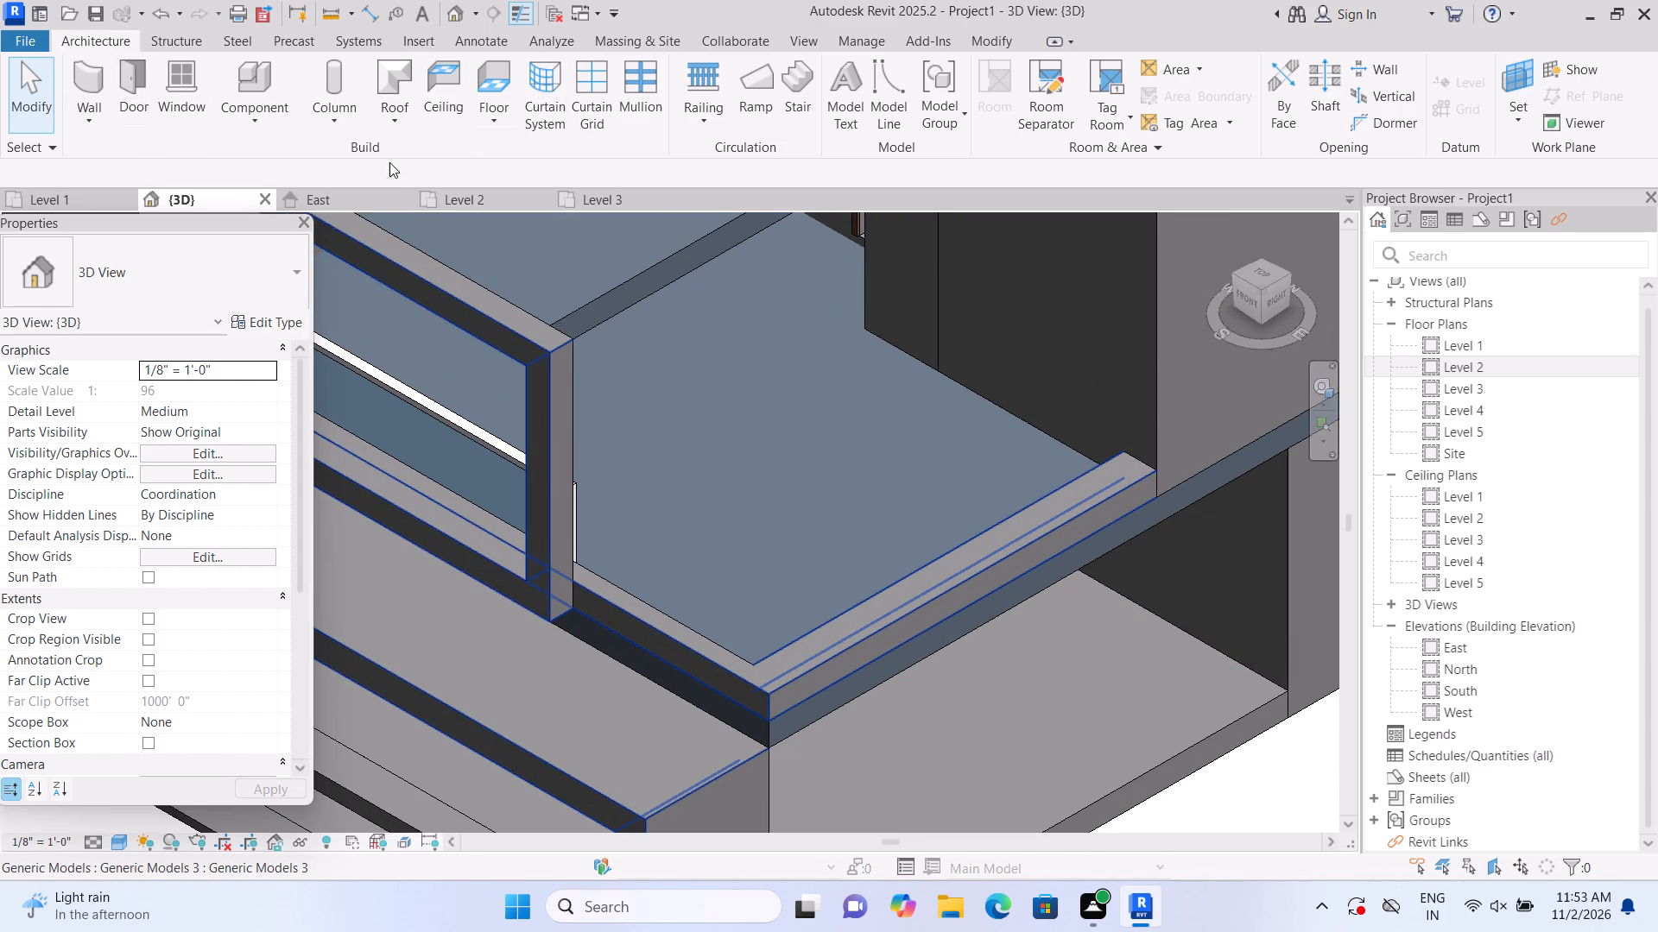
left_click(267, 123)
left_click(288, 201)
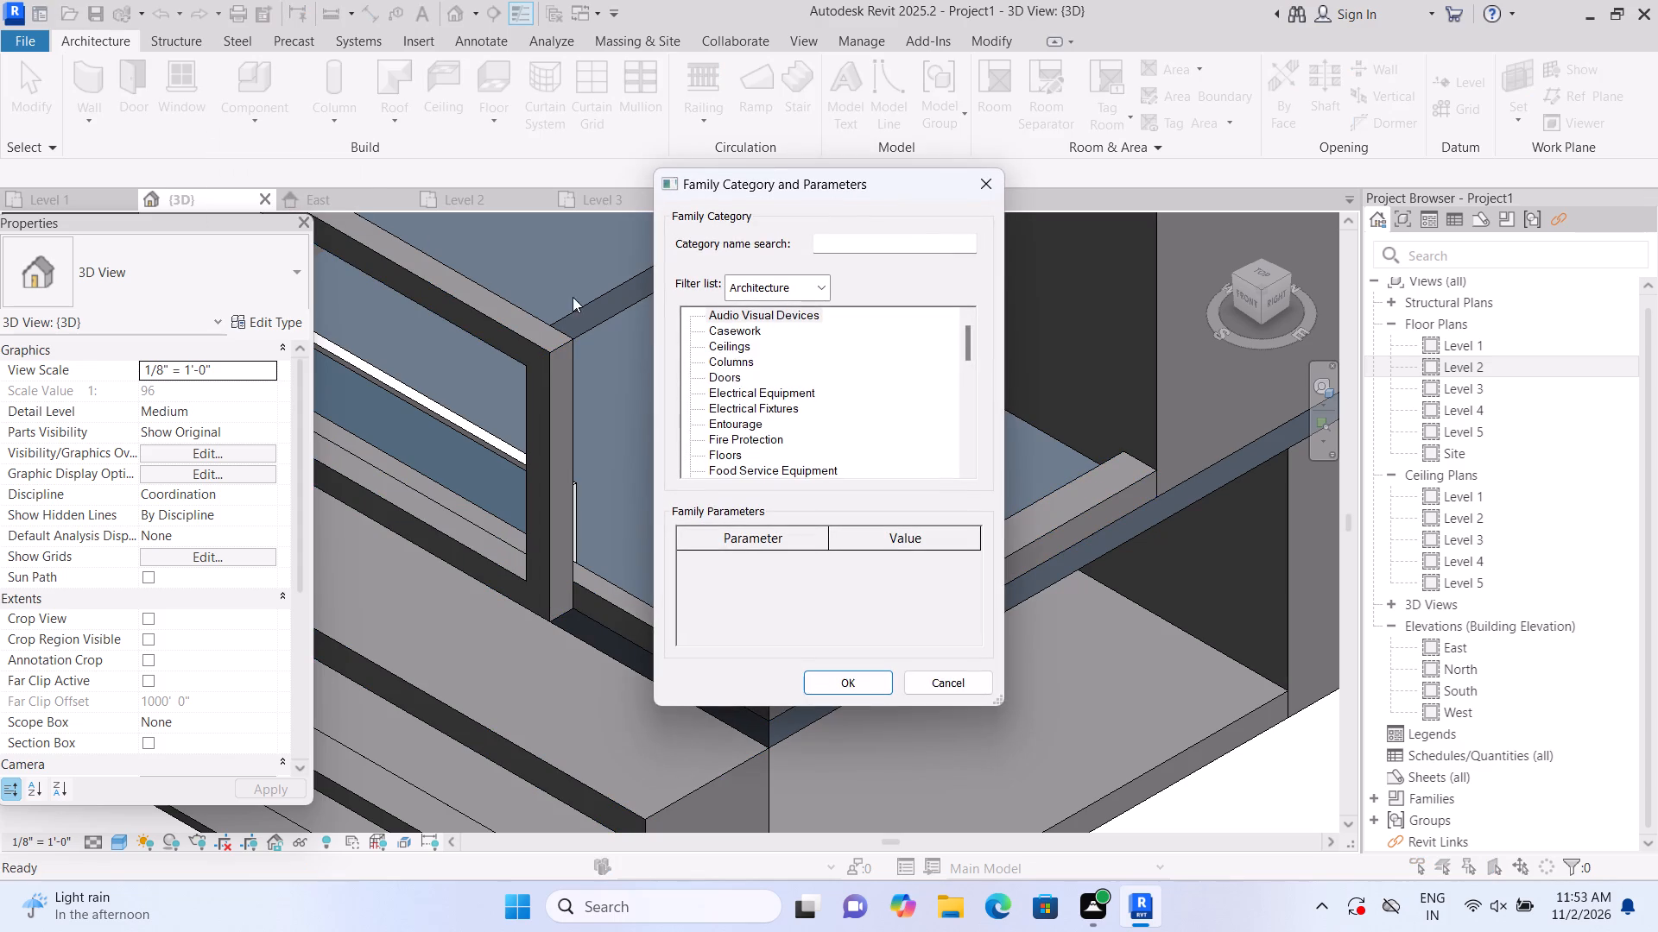
scroll(873, 364, "down", 6)
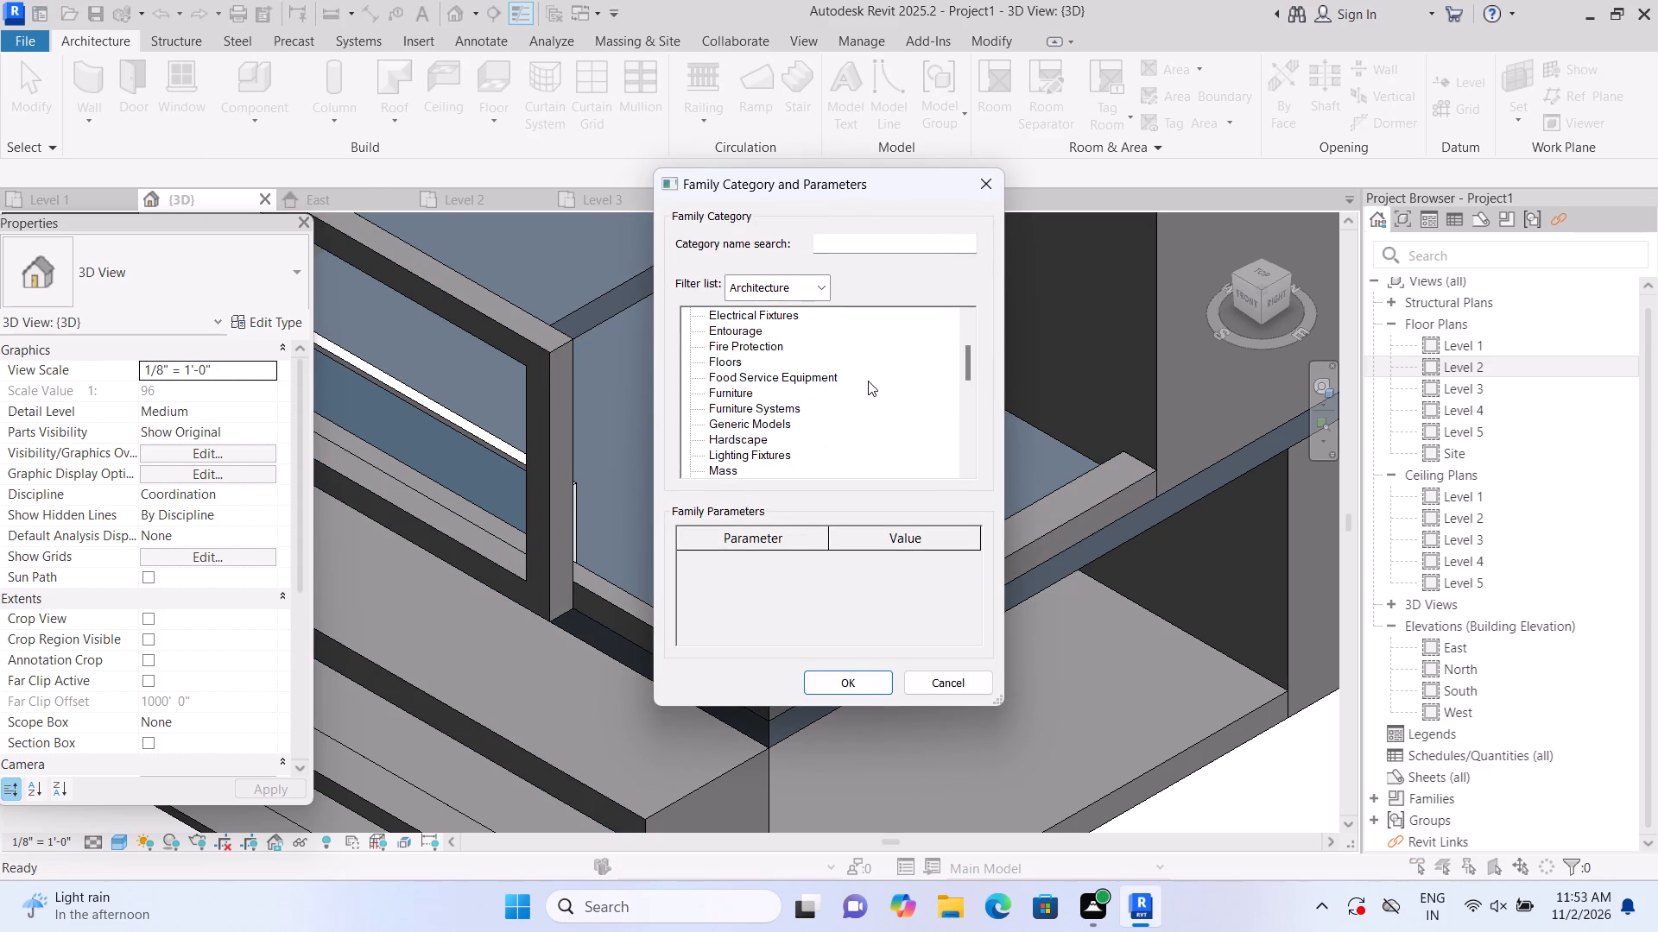
scroll(882, 516, "up", 1)
left_click(796, 422)
left_click(763, 410)
left_click(763, 422)
left_click(838, 684)
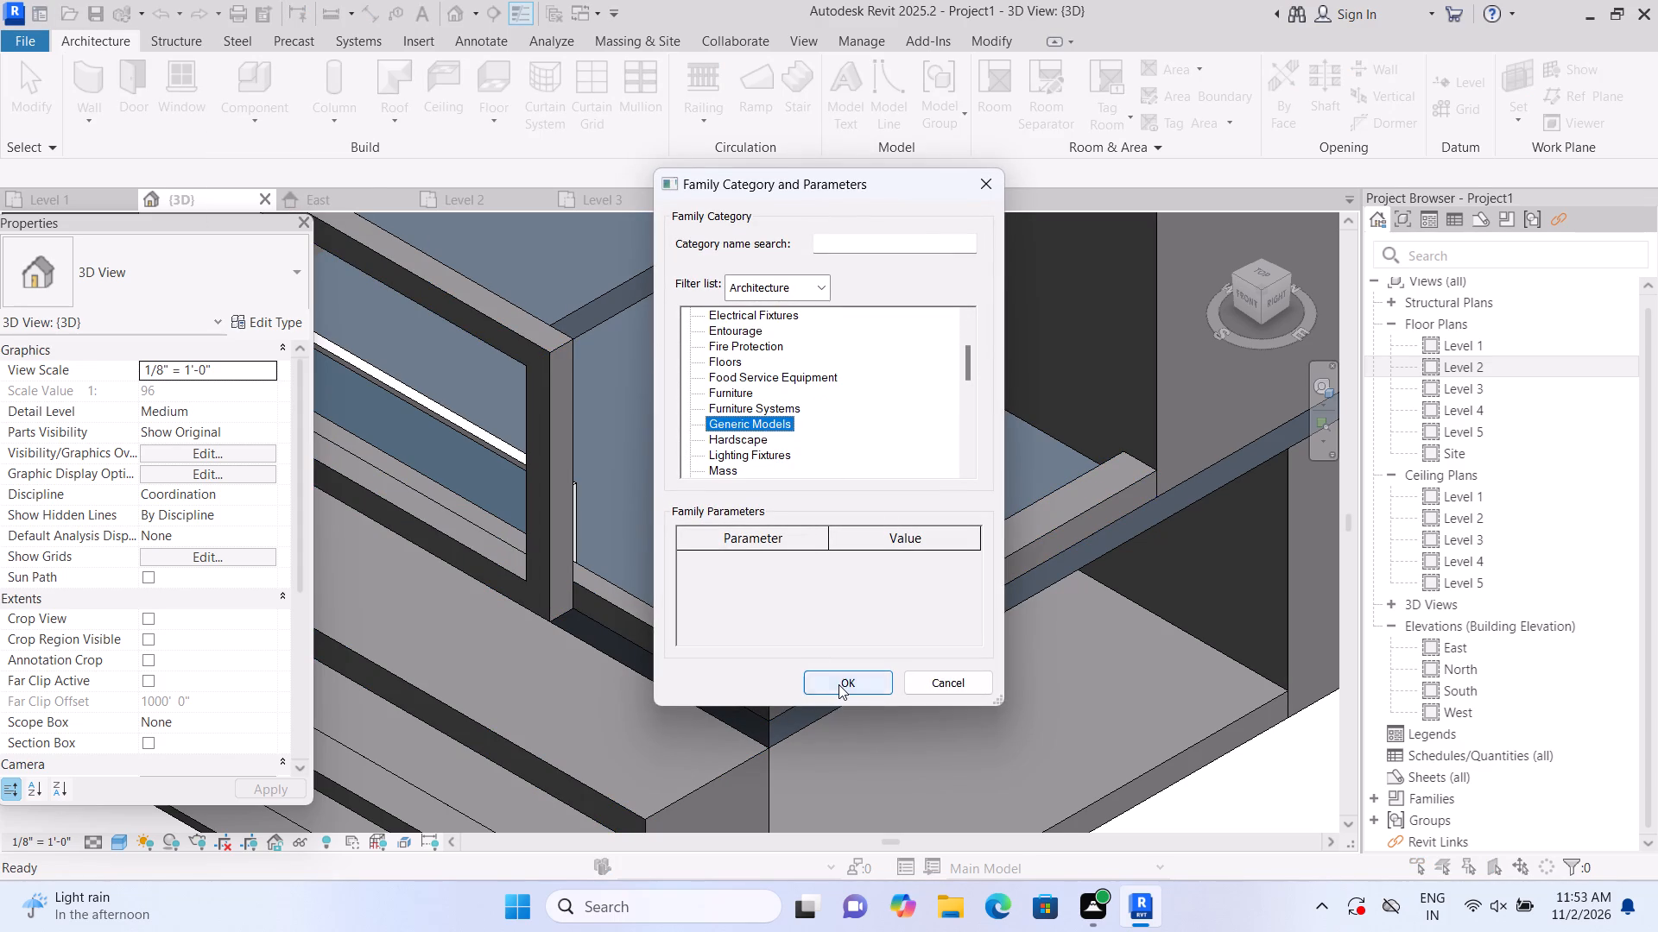
left_click(879, 486)
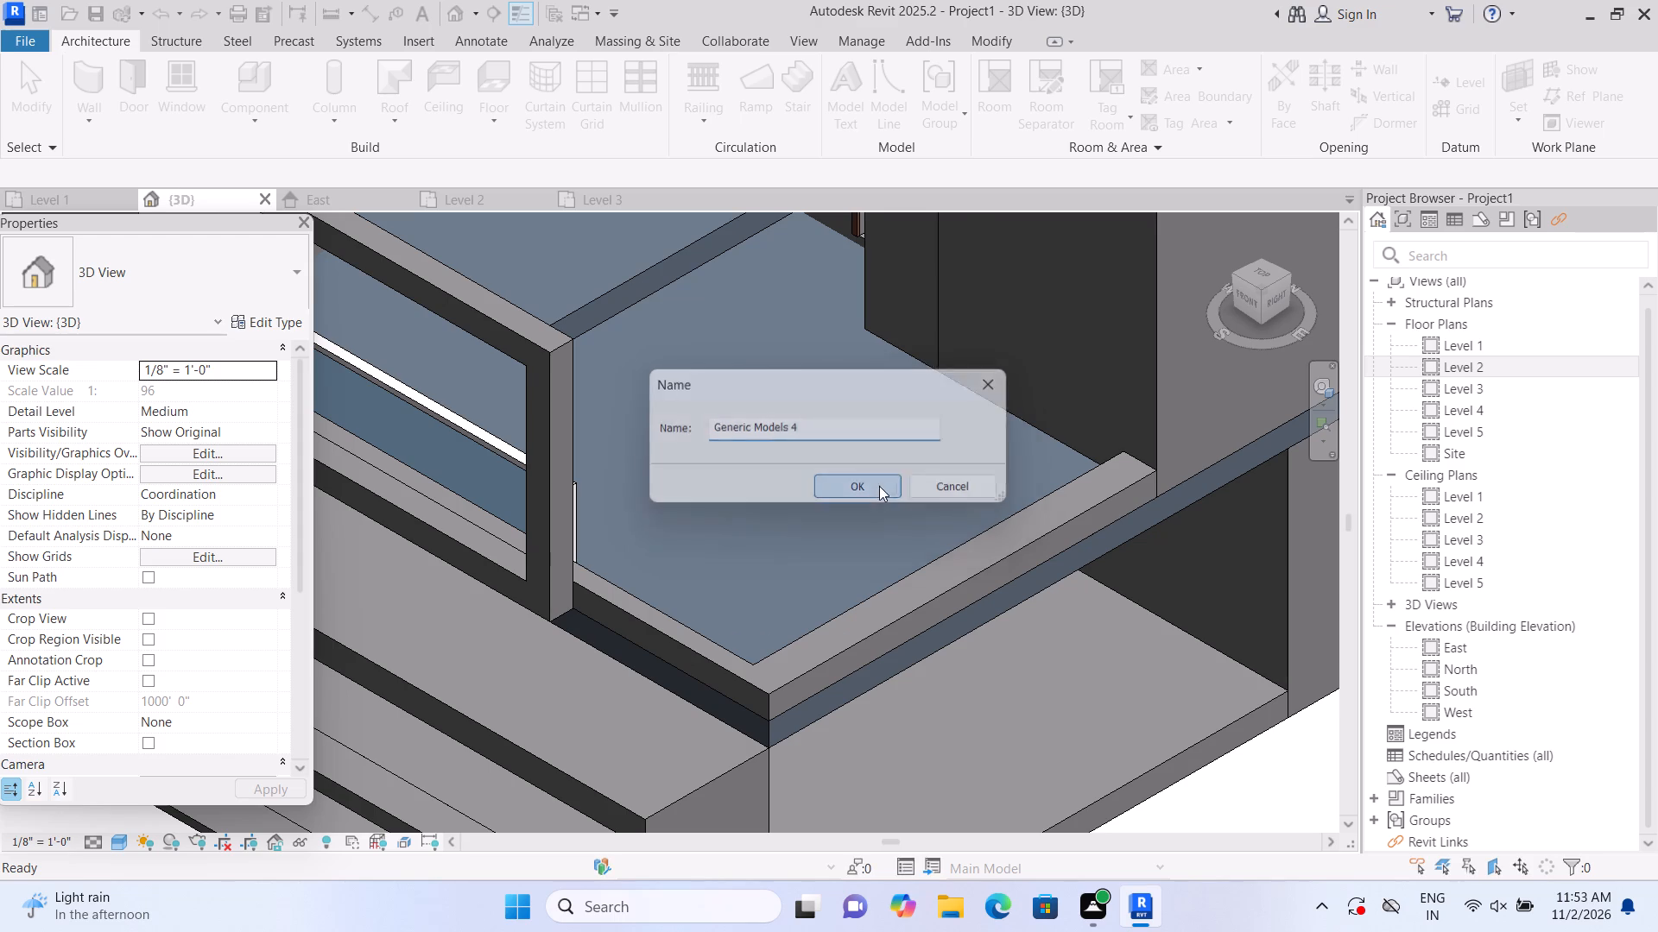
Extrude a rectangle covering the top face of the terrace's side-edge curb, using that face as the work plane.
left_click(201, 82)
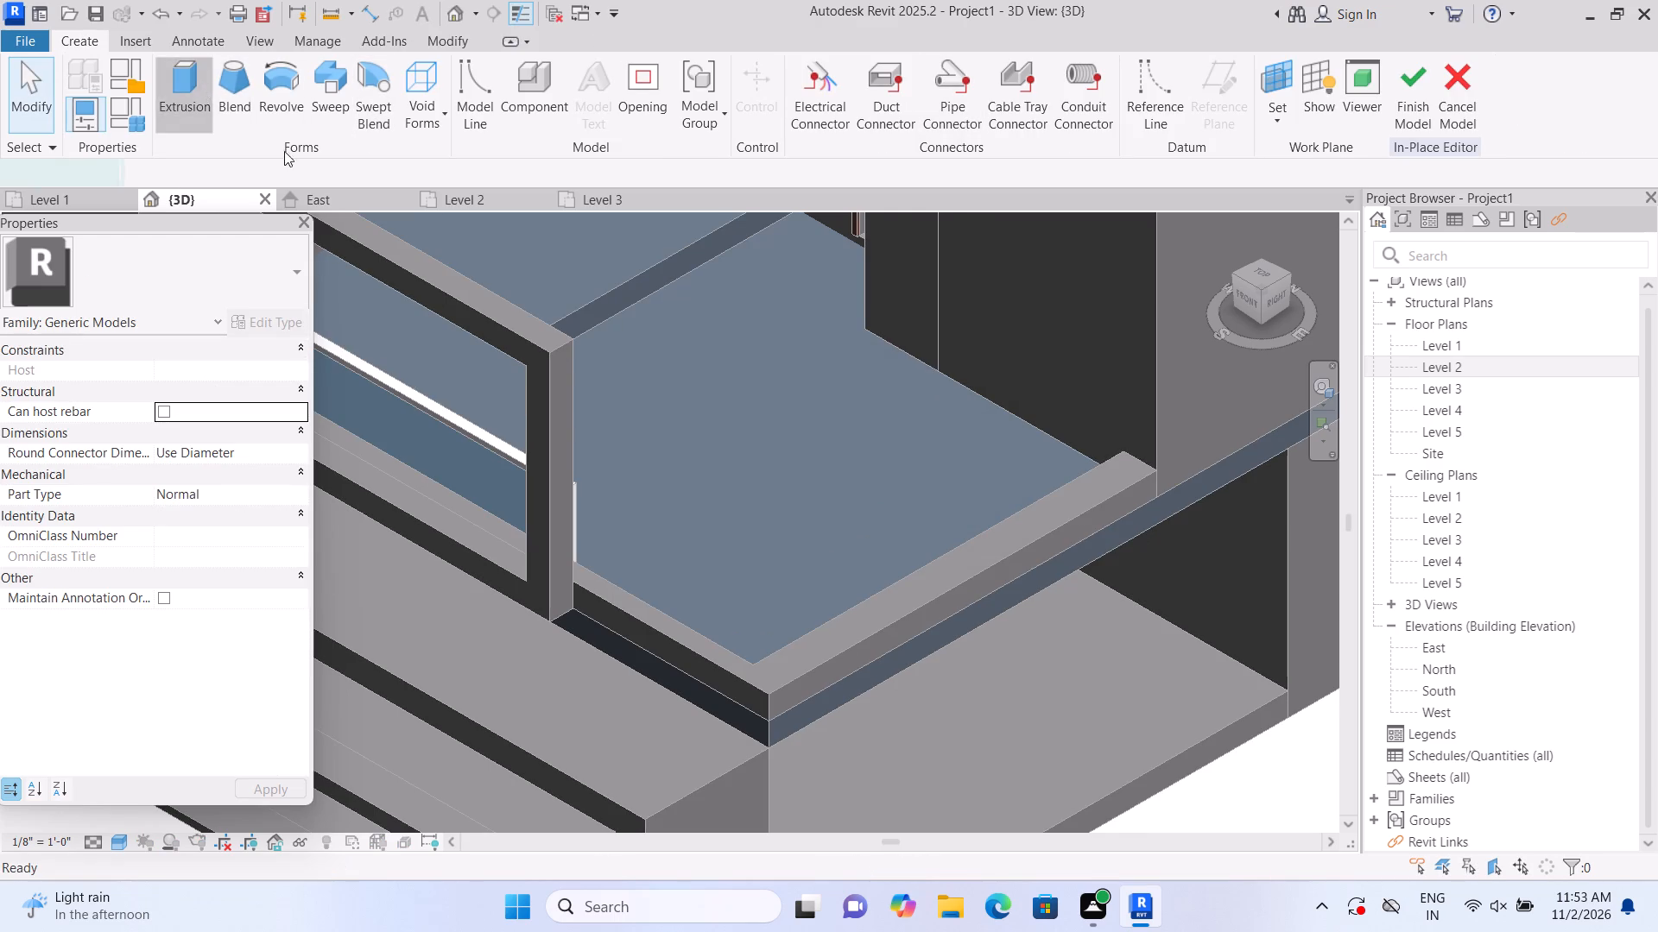
left_click(1110, 130)
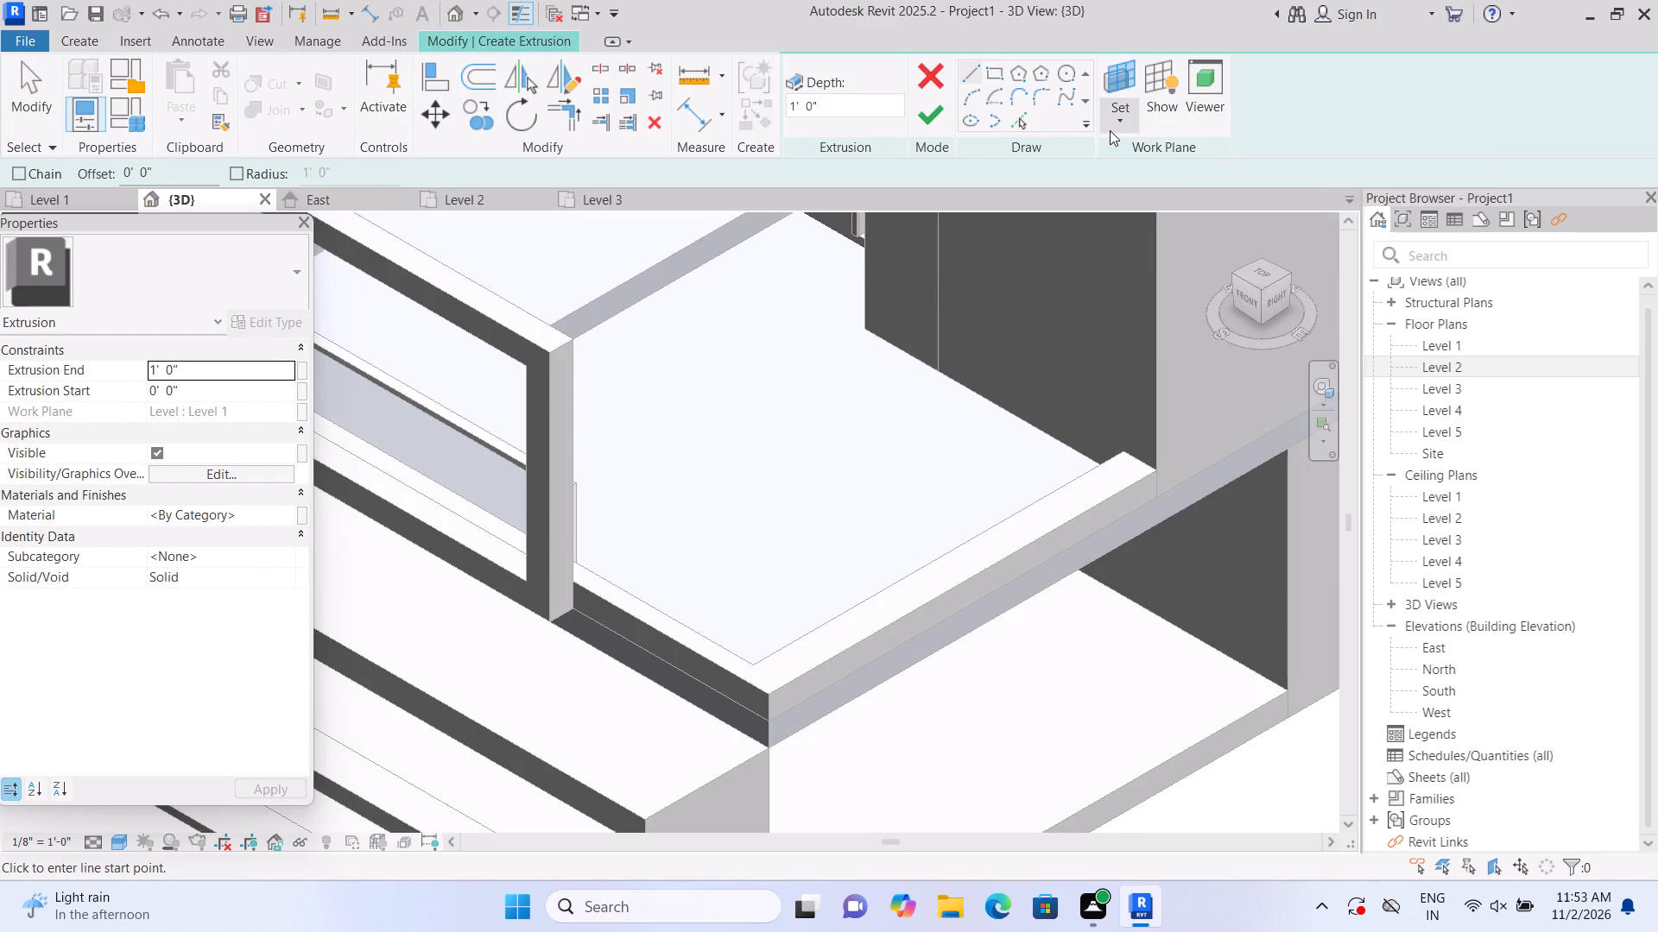
left_click(1142, 199)
scroll(959, 625, "up", 1)
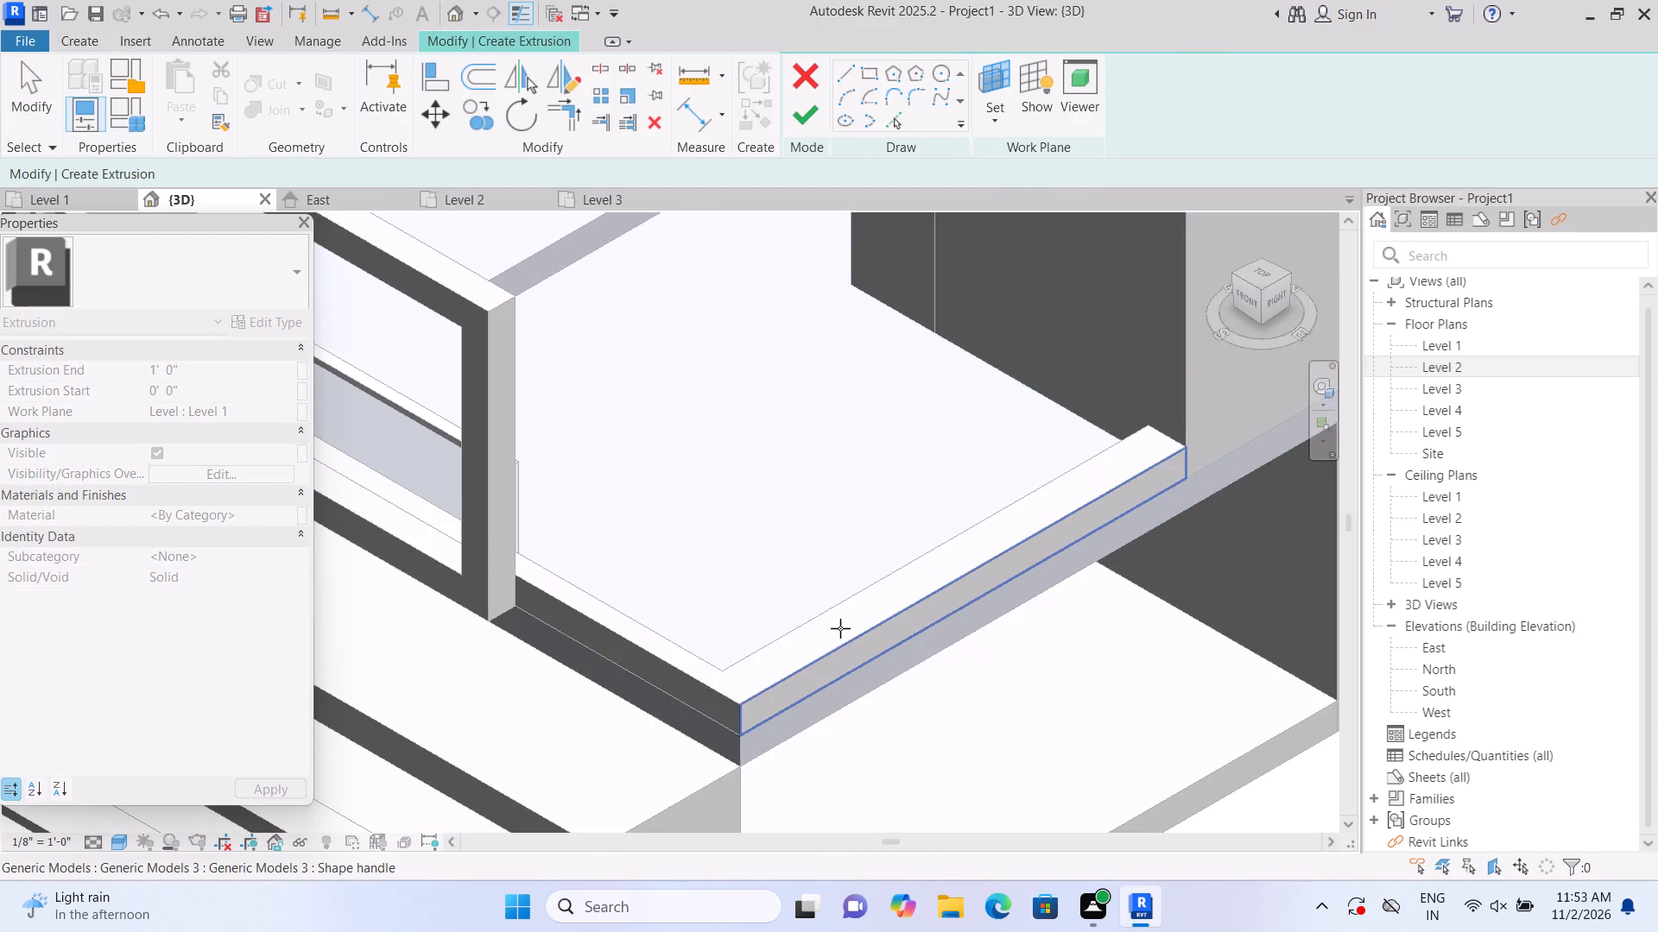
left_click(825, 631)
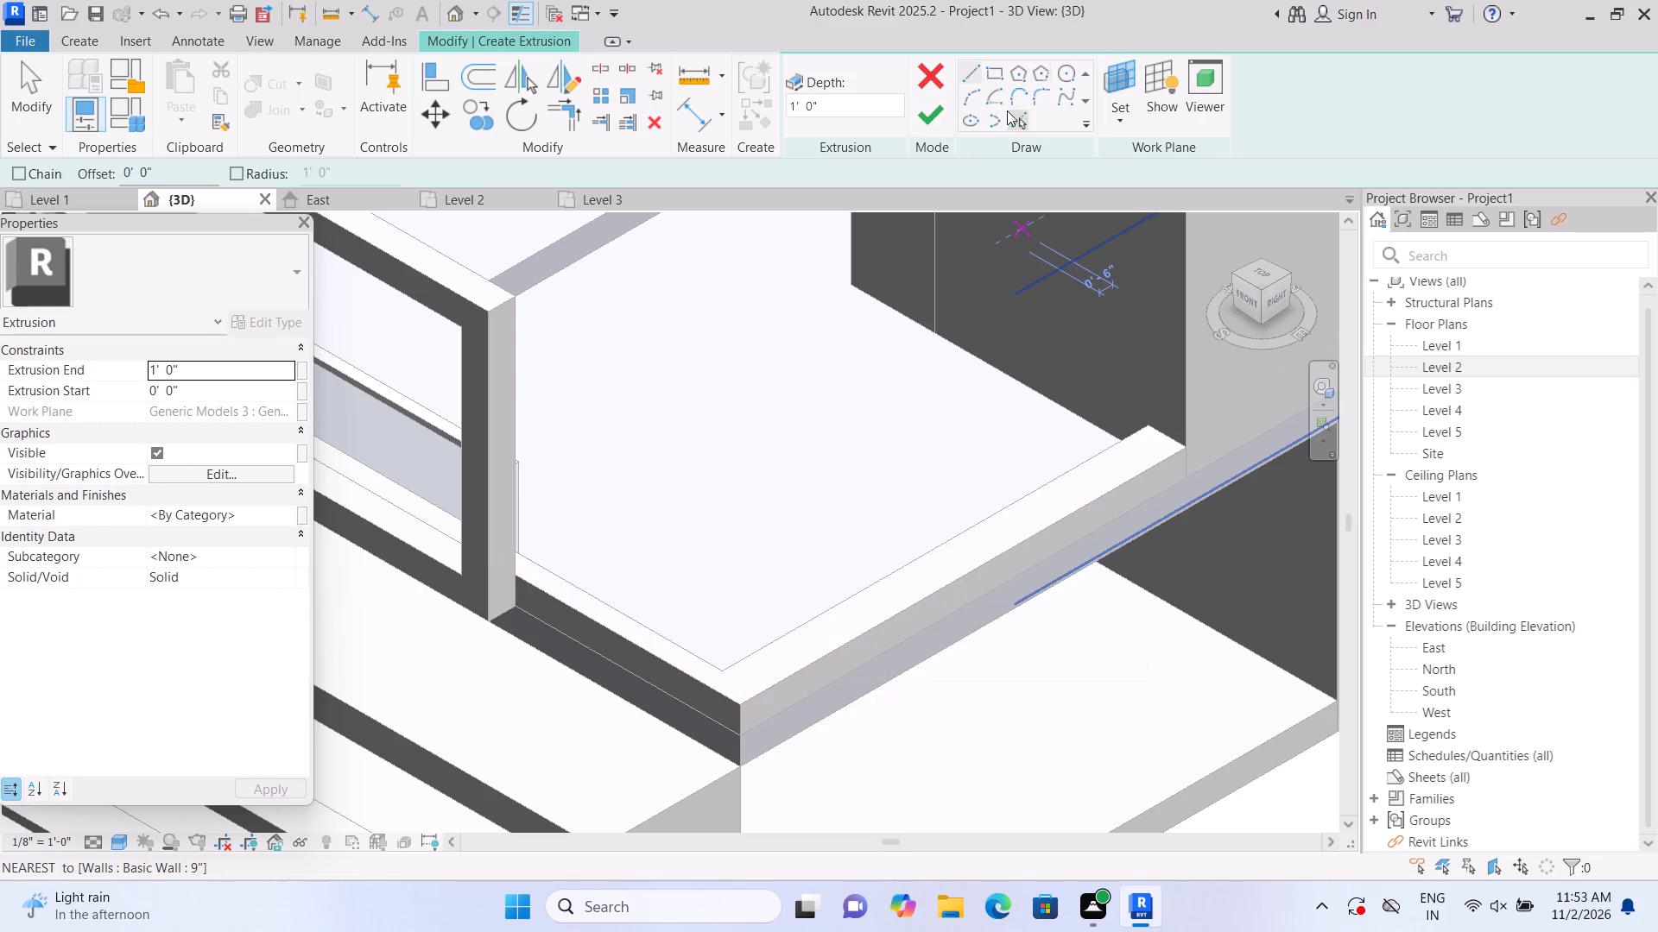
left_click(992, 69)
scroll(1155, 470, "up", 1)
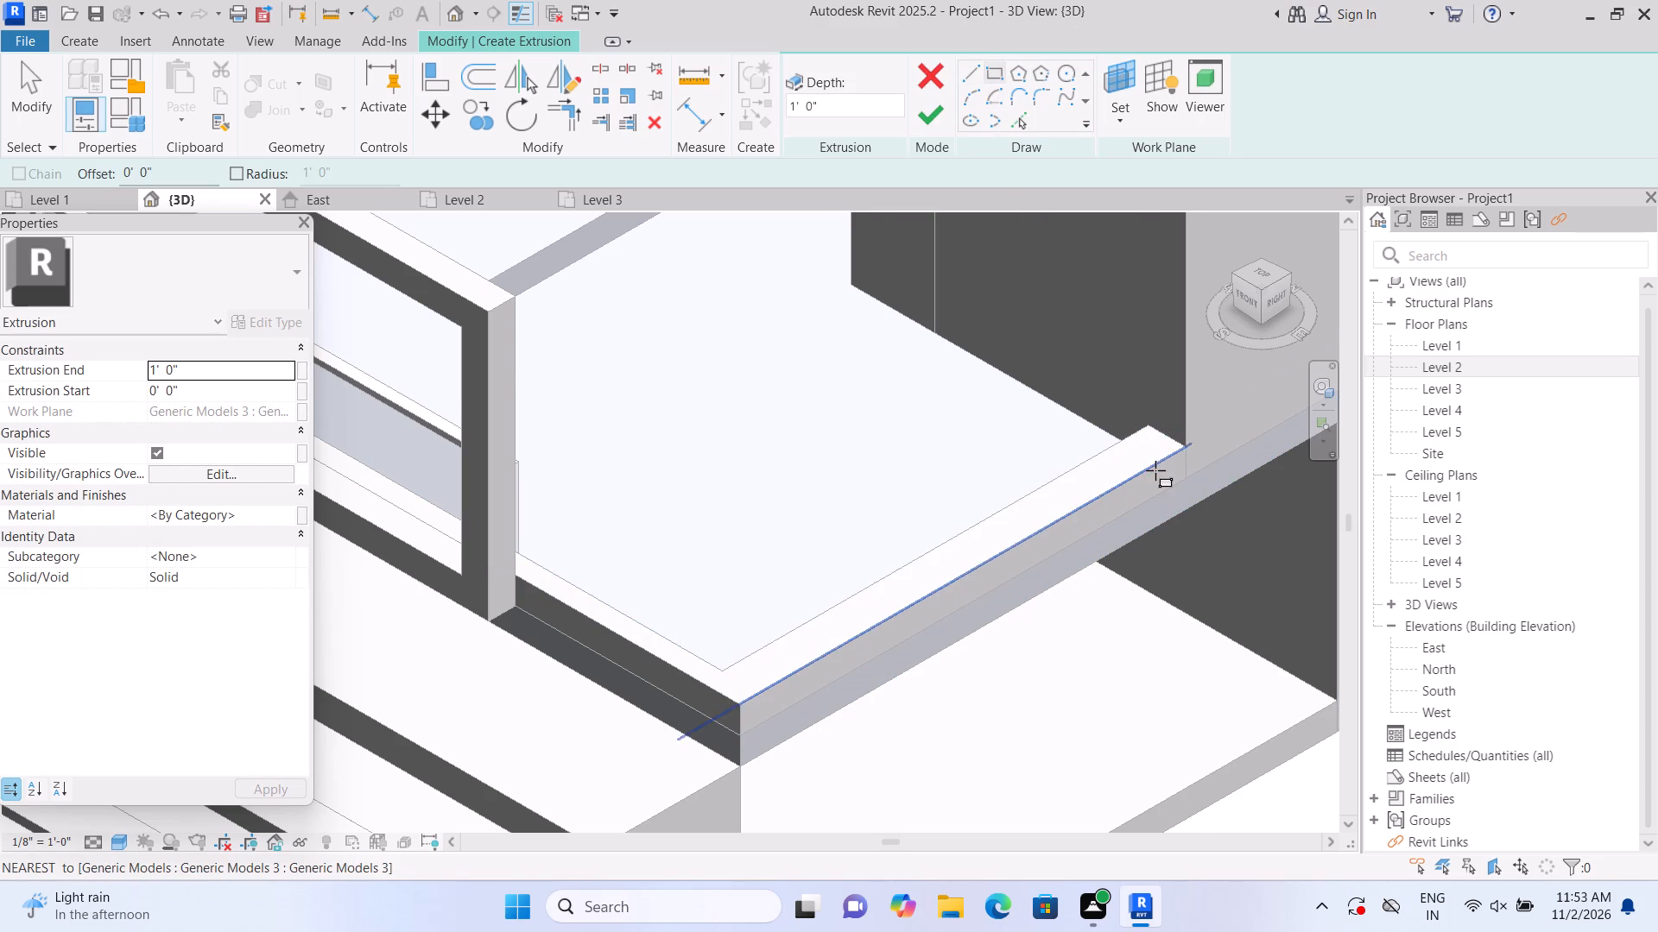
left_click(1150, 419)
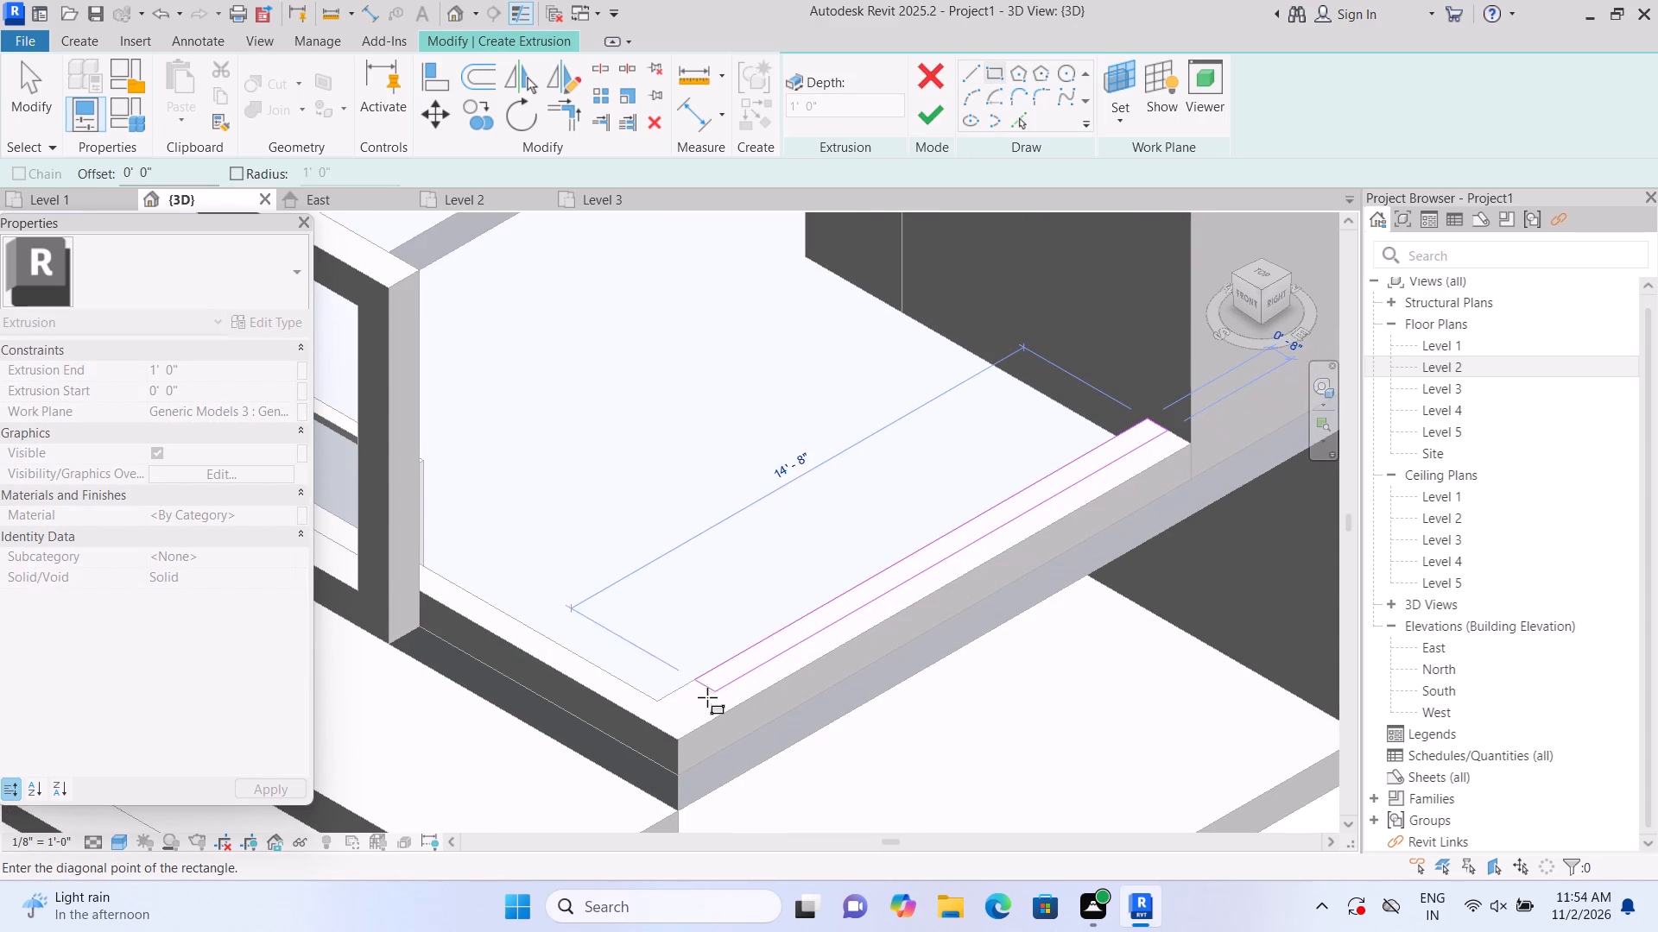
left_click(677, 734)
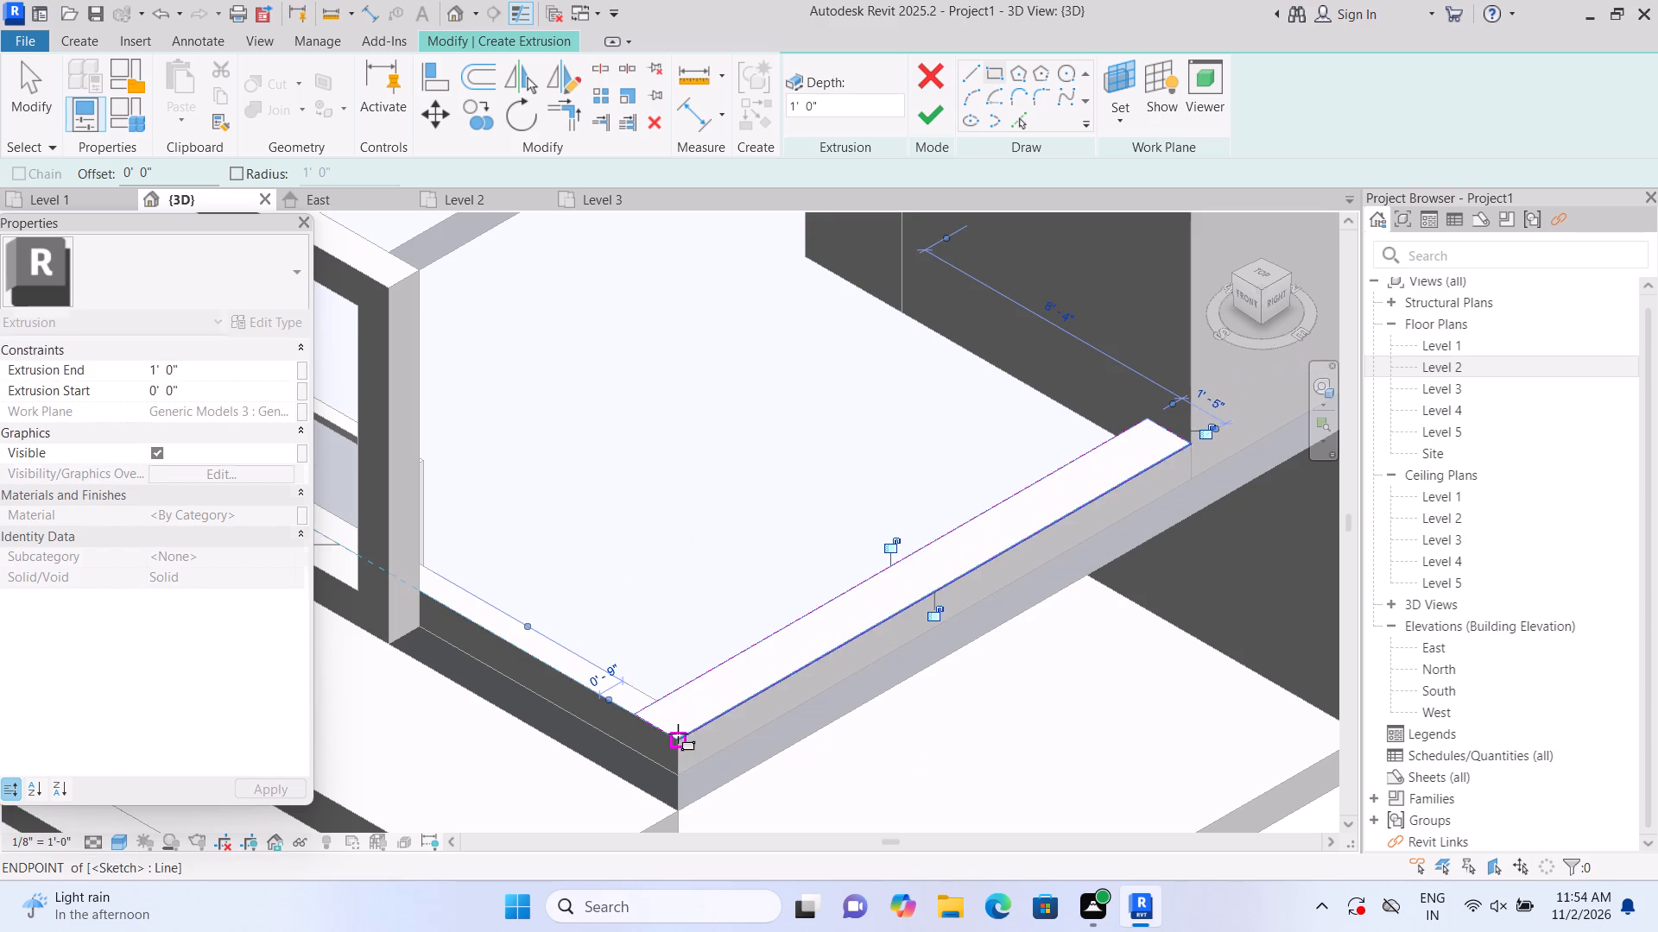
left_click(923, 123)
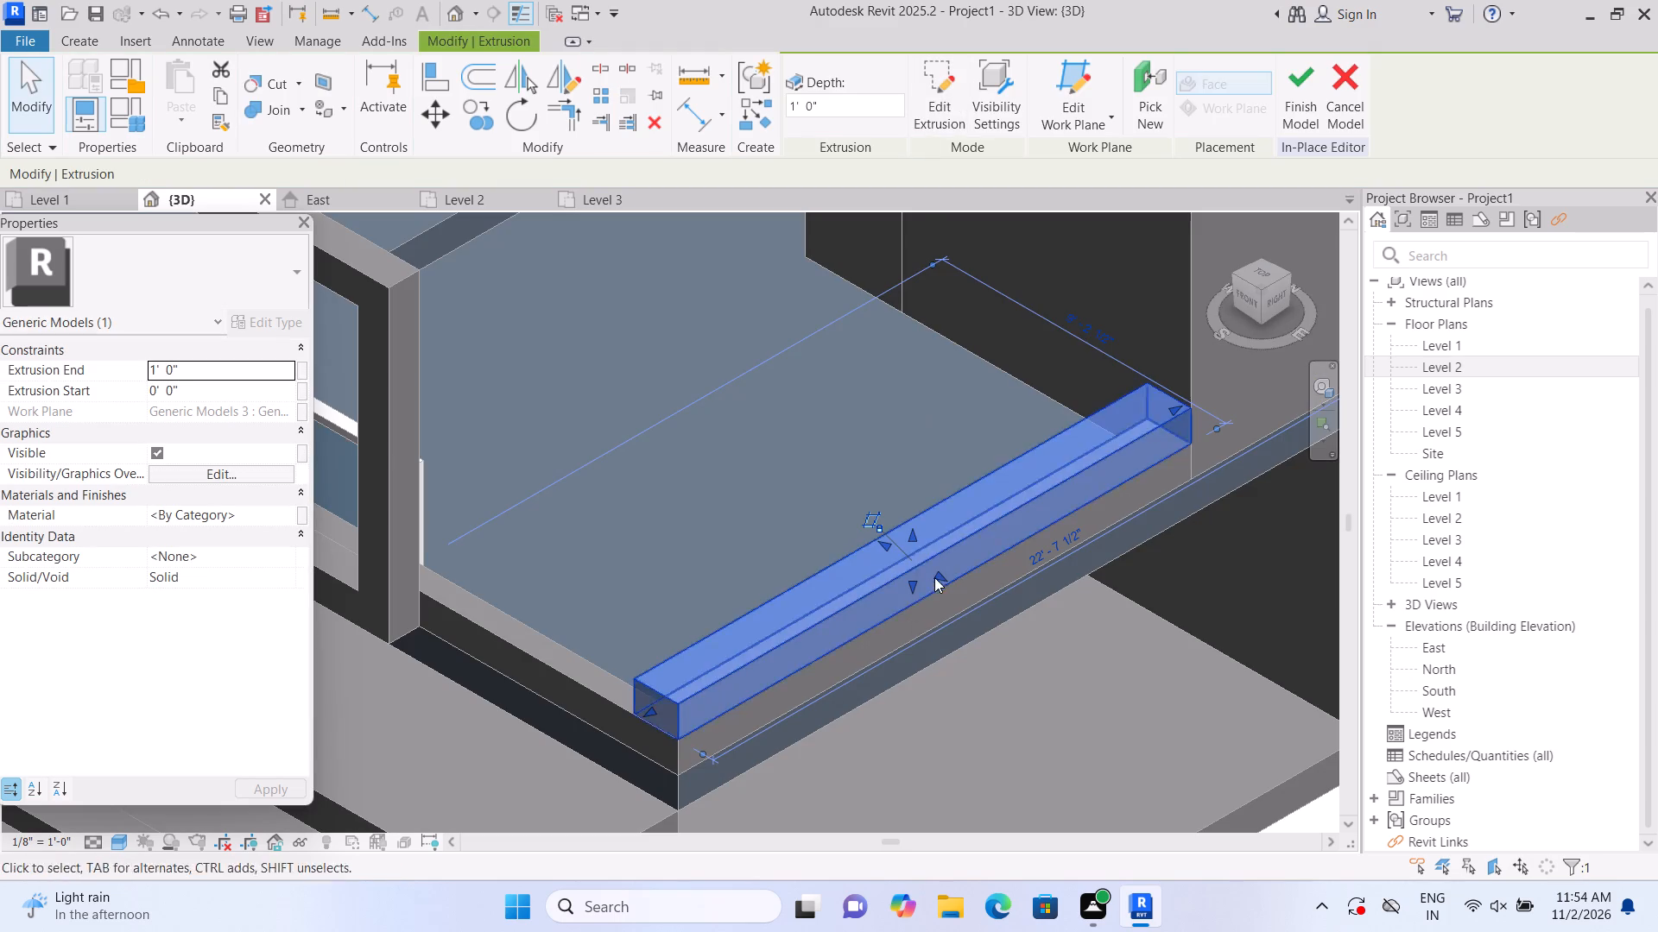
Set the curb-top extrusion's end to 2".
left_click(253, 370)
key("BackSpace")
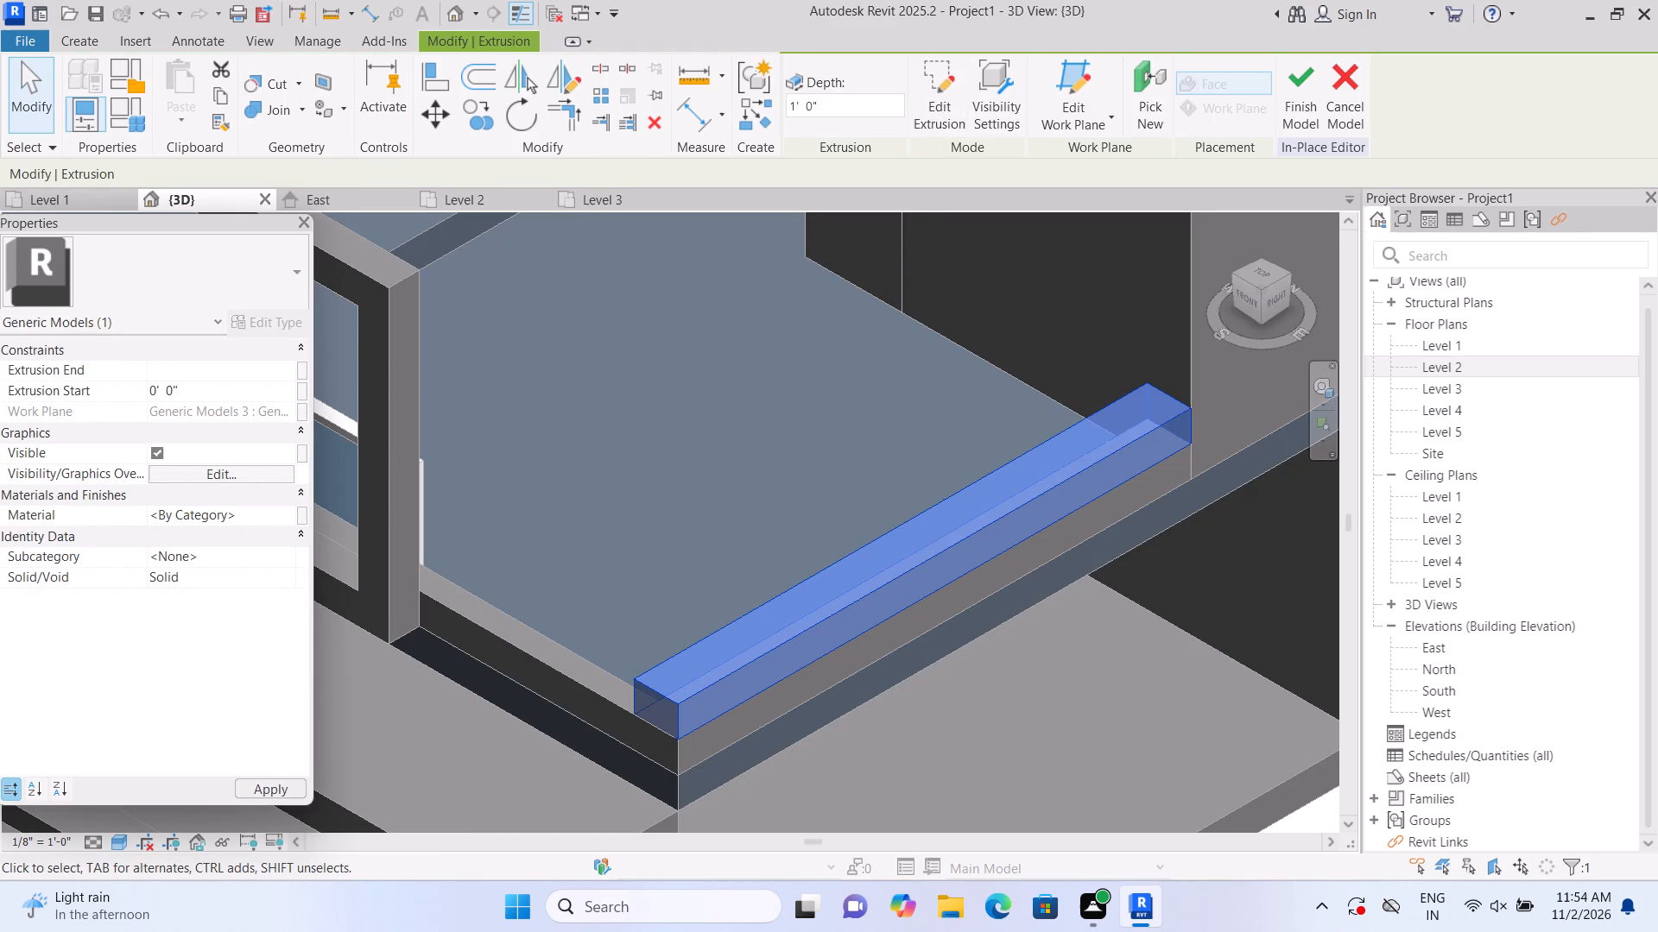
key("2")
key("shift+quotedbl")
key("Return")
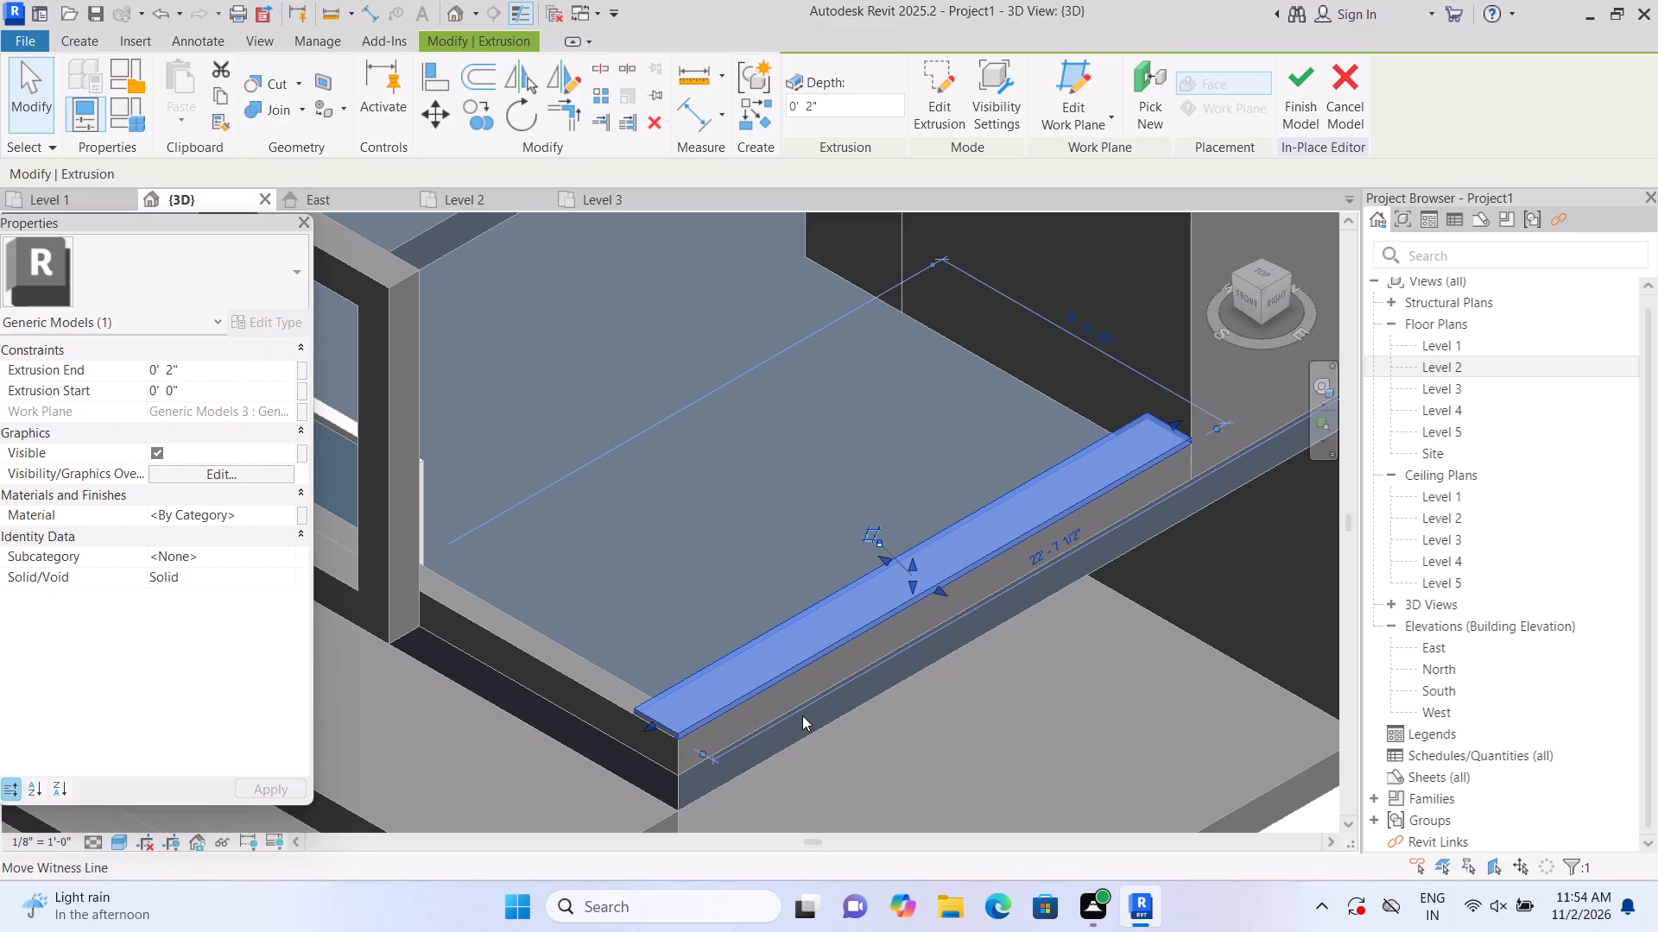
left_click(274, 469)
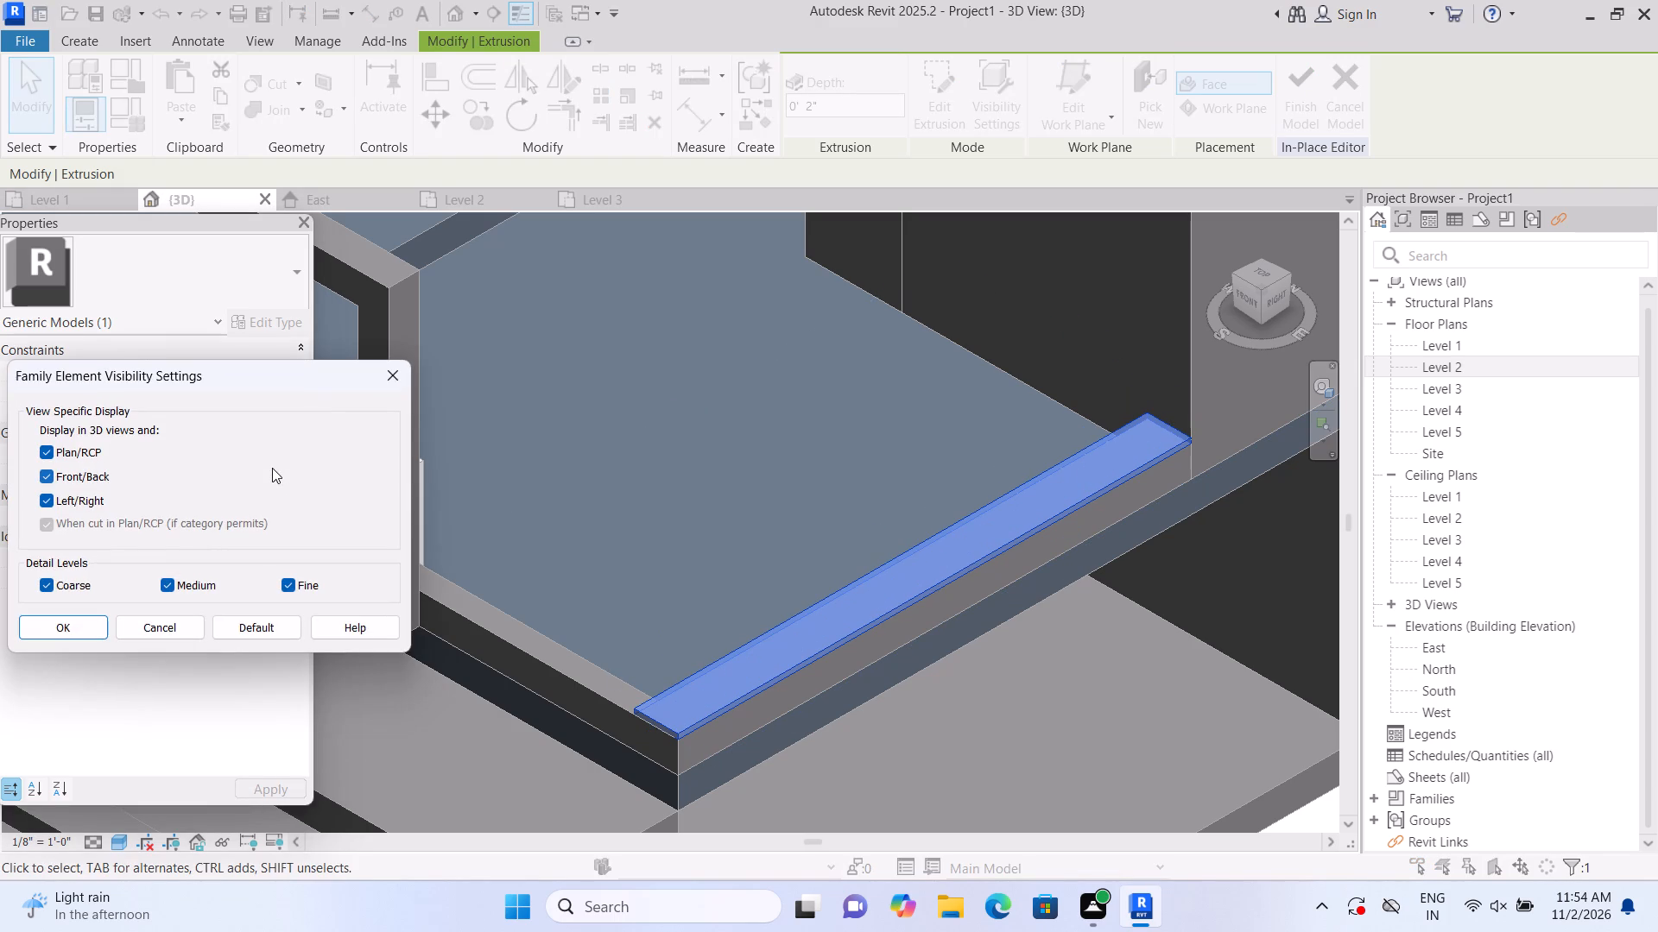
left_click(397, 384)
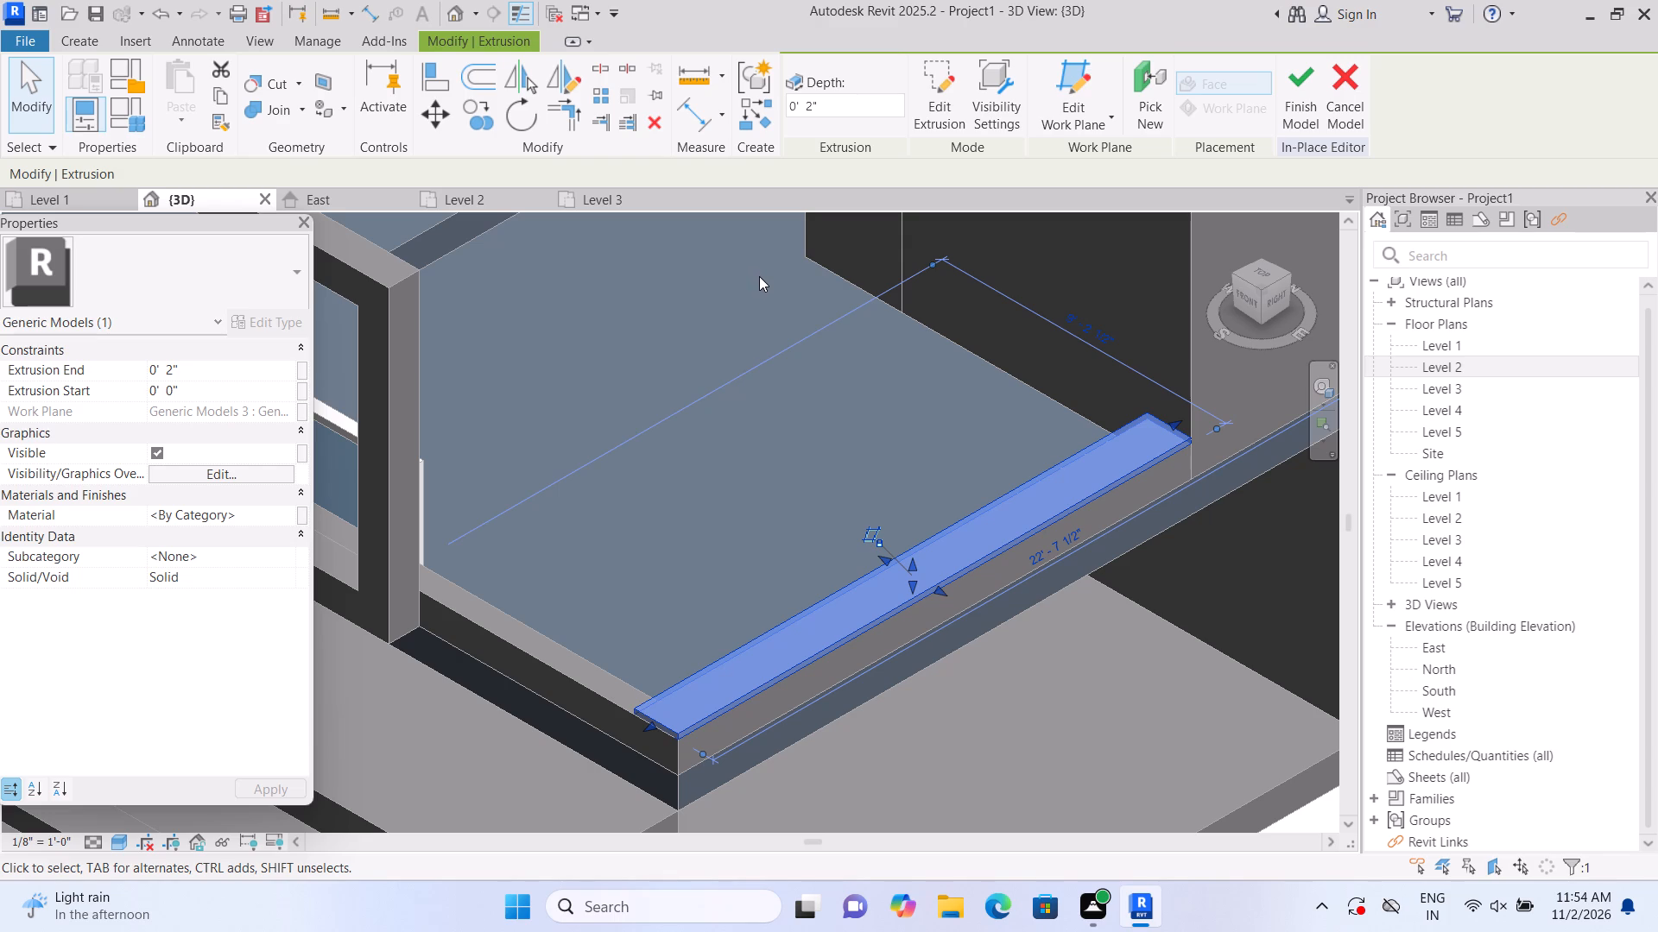
Set the curb-top extrusion's end to 5".
left_click(259, 375)
key("BackSpace")
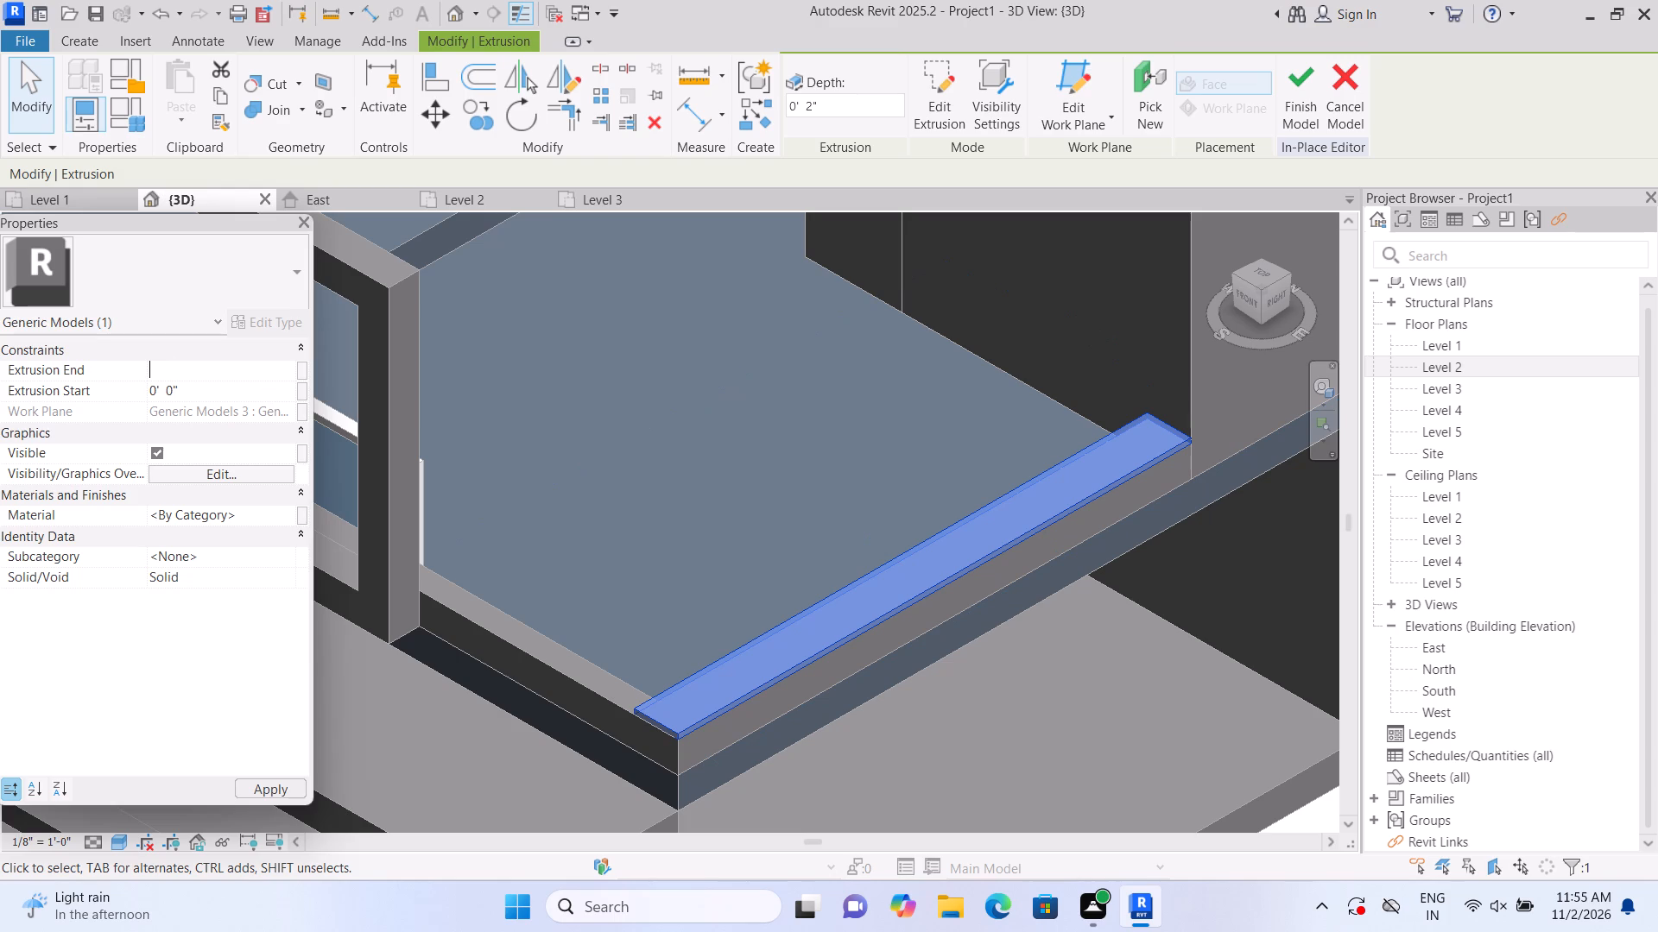
type("5\"")
key("Return")
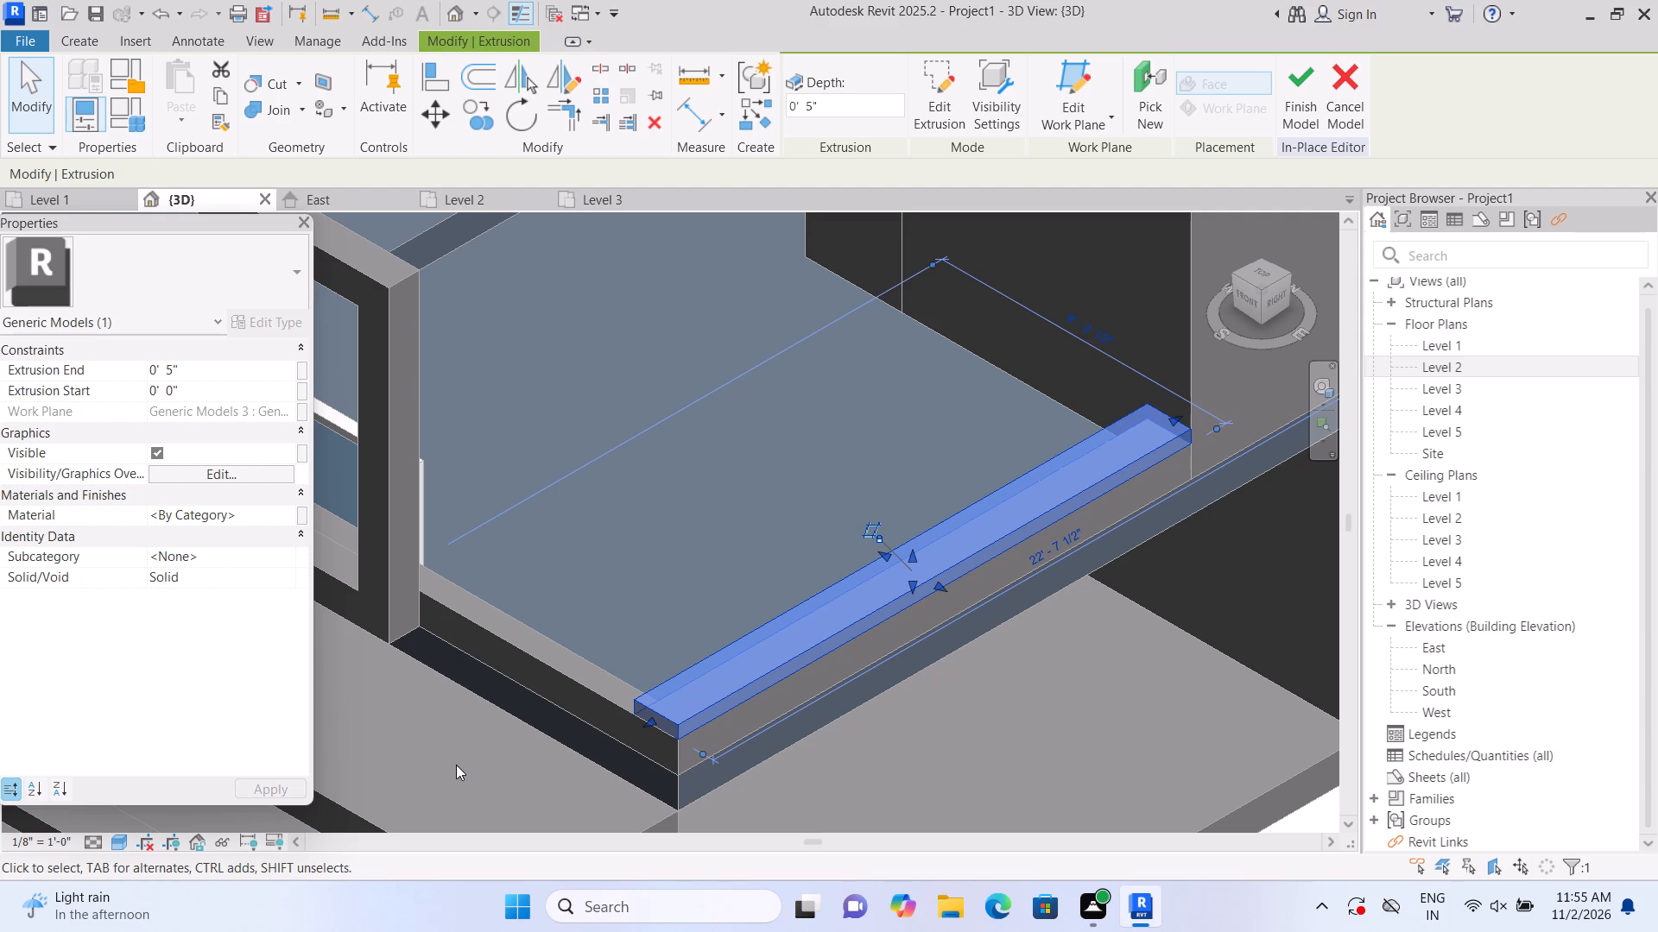
scroll(617, 782, "up", 1)
Examine the curb-top extrusion and the adjoining front-edge curb at the terrace corner in 3D.
double_click(847, 759)
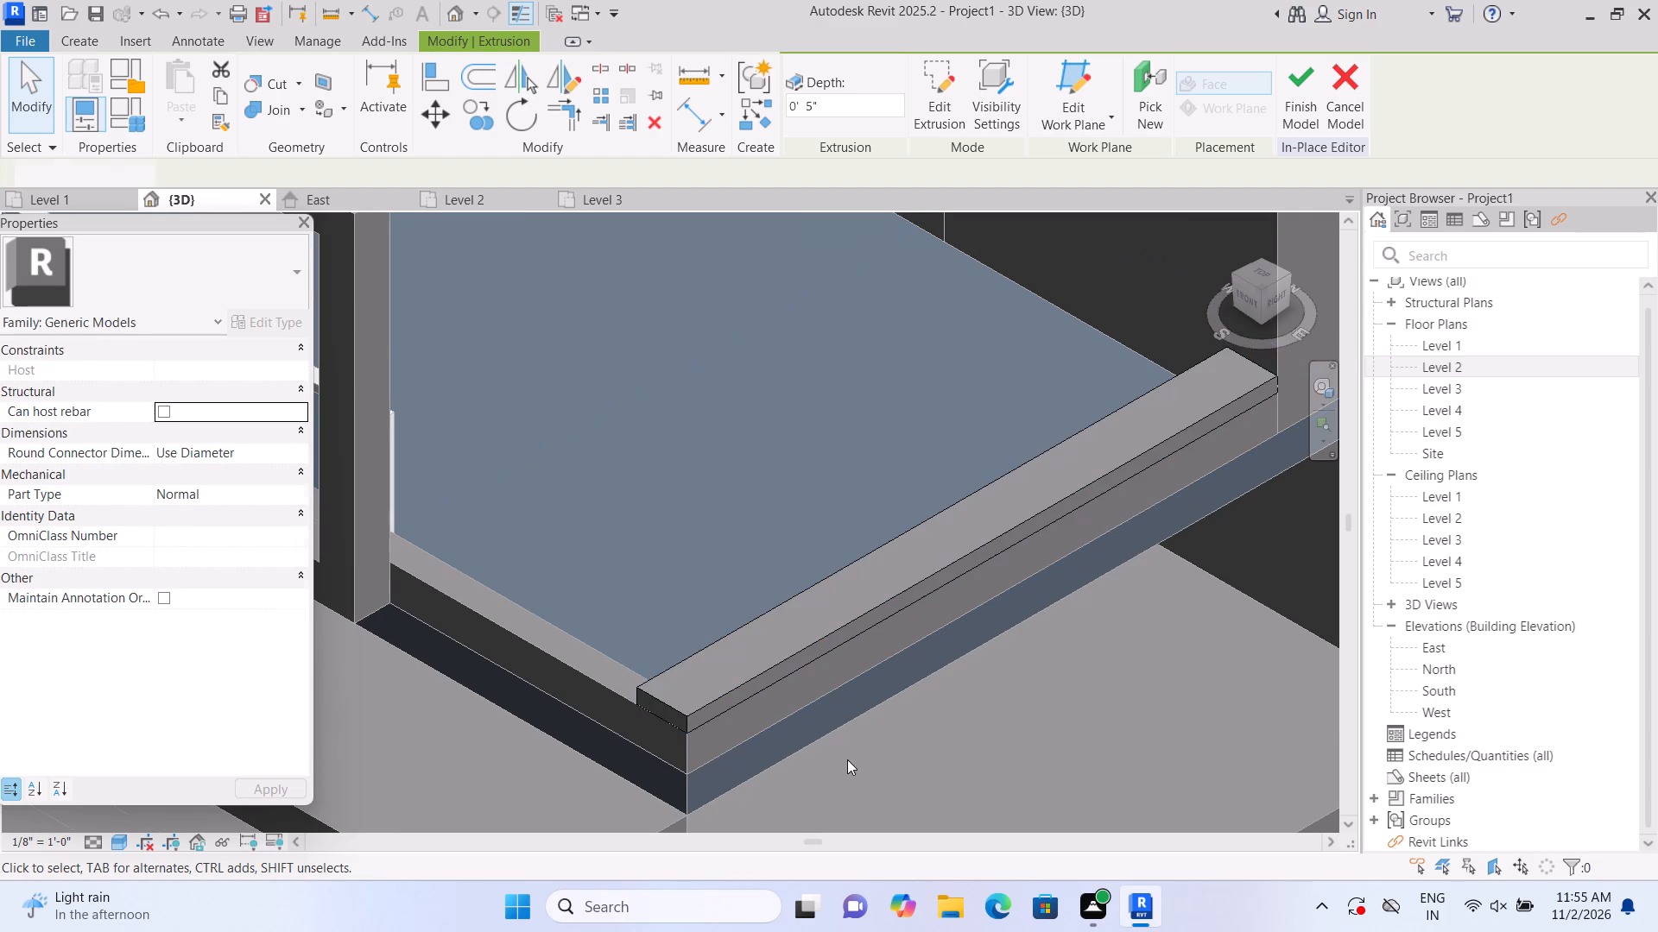
scroll(303, 753, "up", 1)
middle_click_drag(332, 778, 350, 790, "shift")
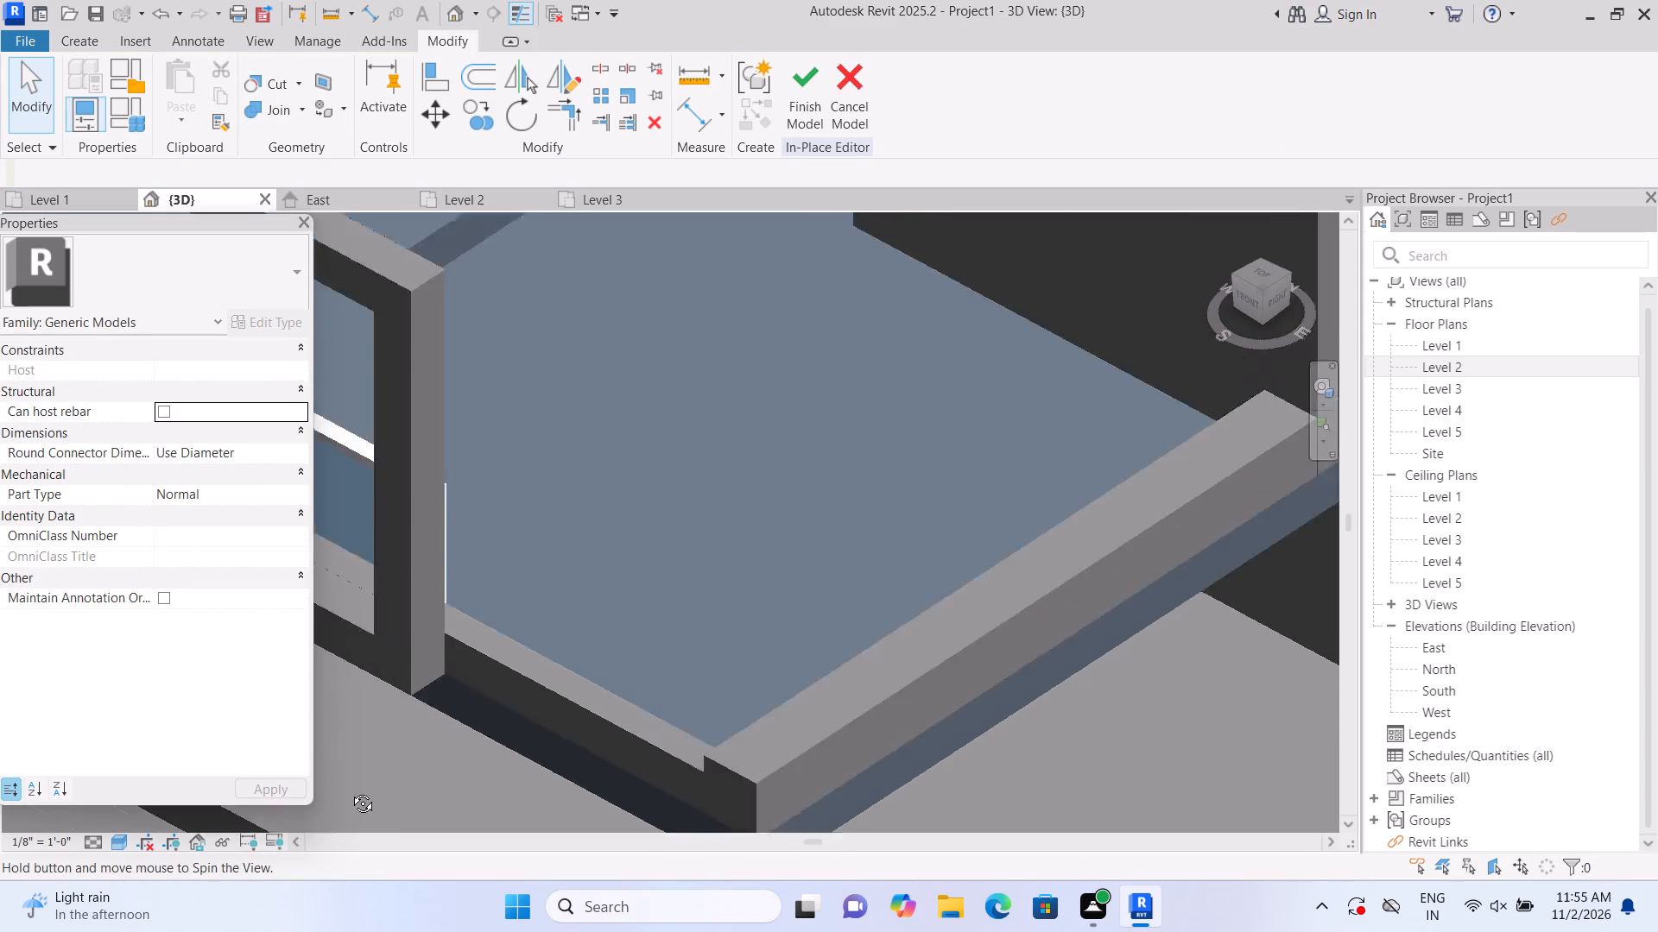
middle_click_drag(350, 790, 431, 819, "shift")
middle_click_drag(662, 758, 503, 494)
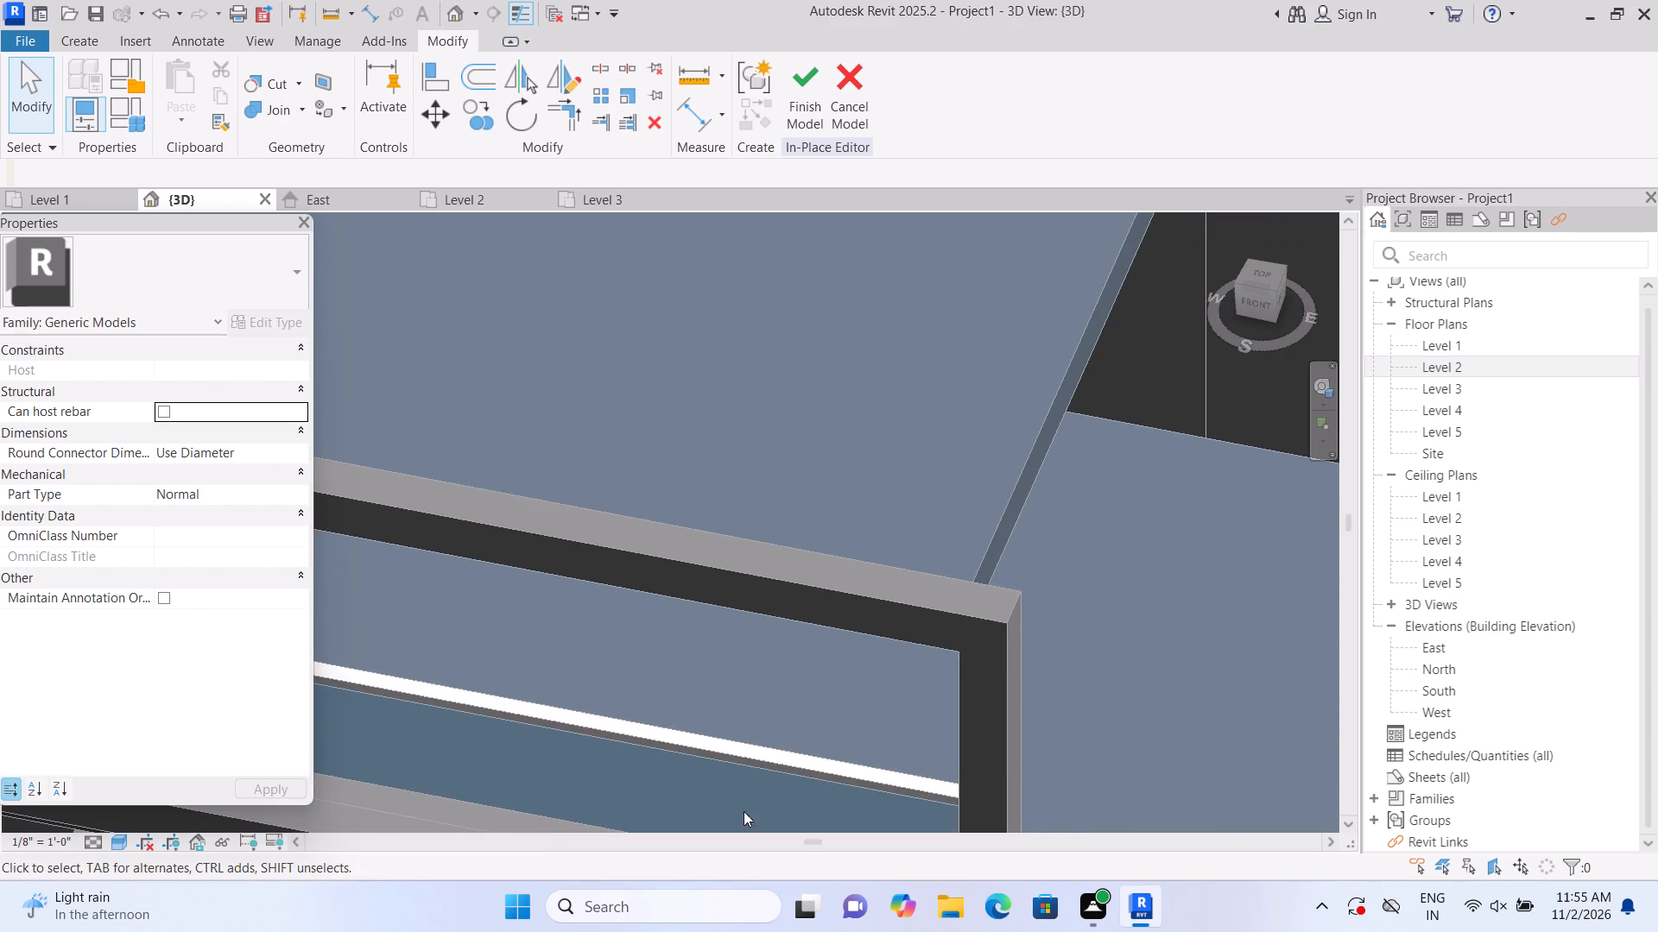
scroll(737, 807, "down", 3)
middle_click_drag(736, 797, 579, 549)
scroll(771, 626, "up", 1)
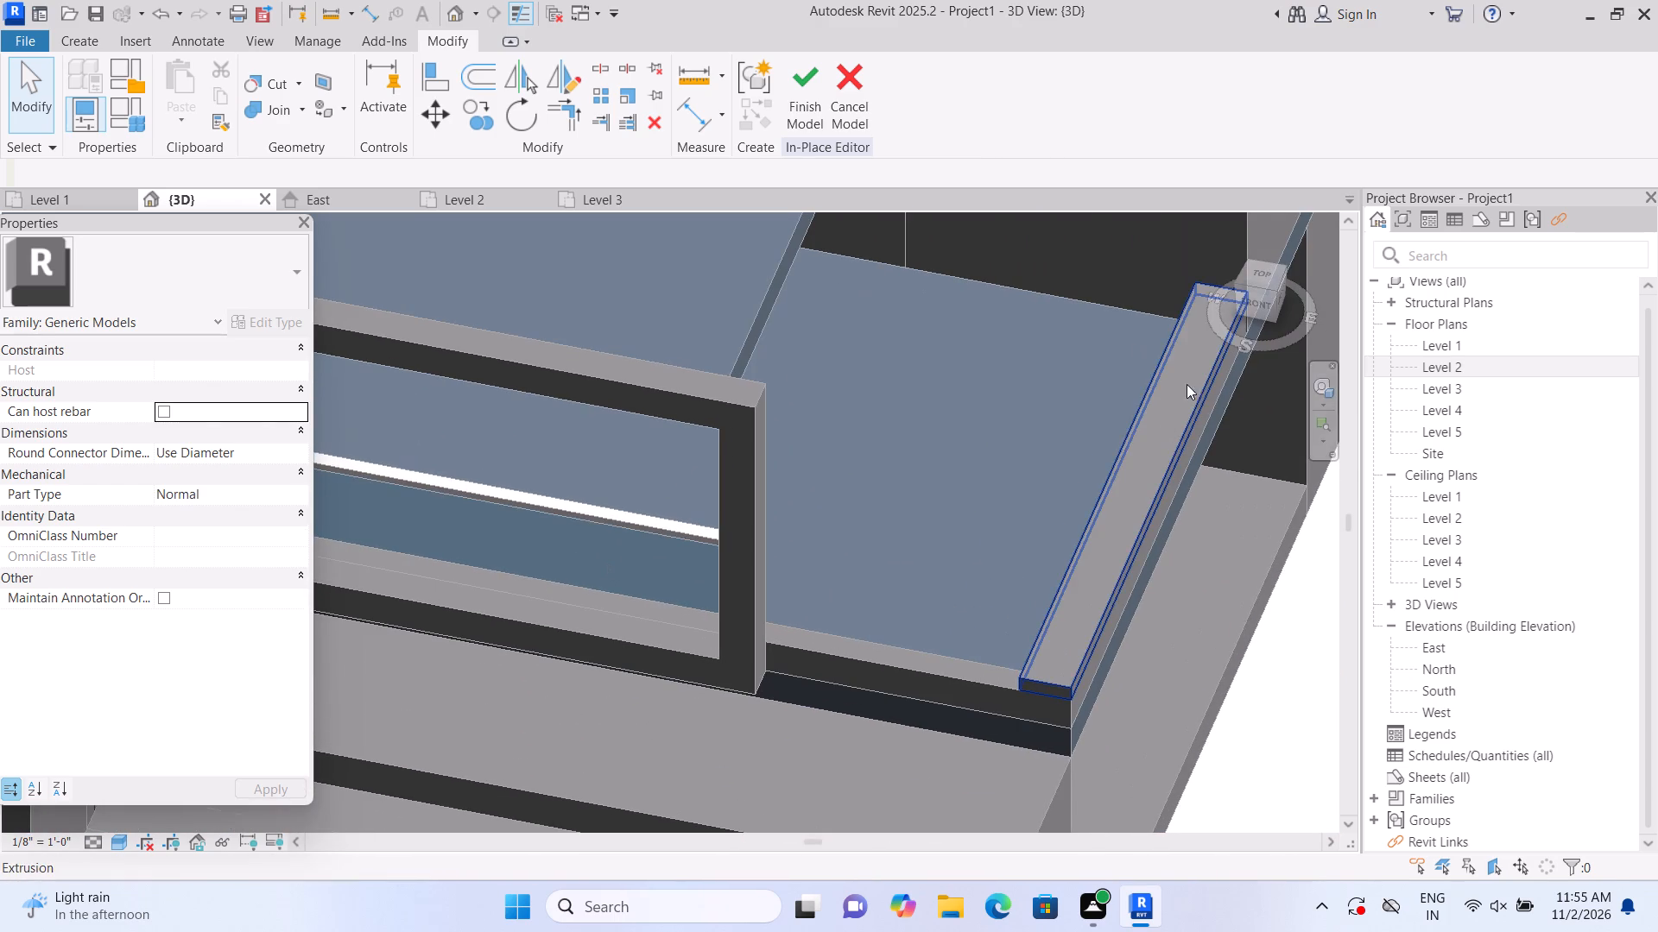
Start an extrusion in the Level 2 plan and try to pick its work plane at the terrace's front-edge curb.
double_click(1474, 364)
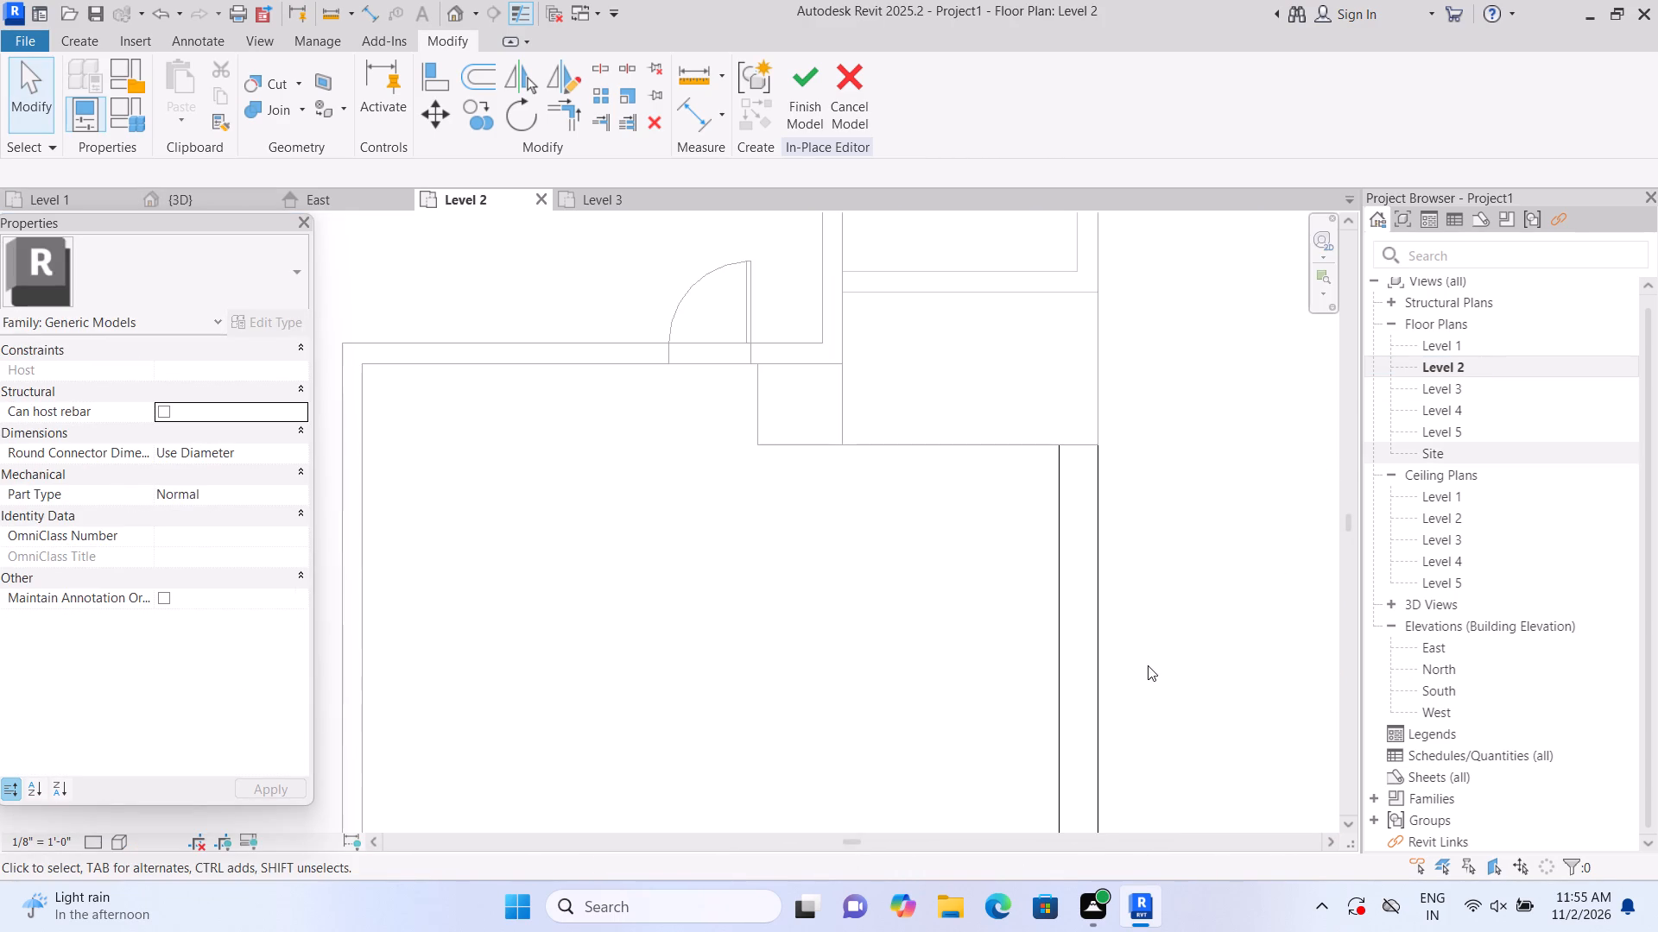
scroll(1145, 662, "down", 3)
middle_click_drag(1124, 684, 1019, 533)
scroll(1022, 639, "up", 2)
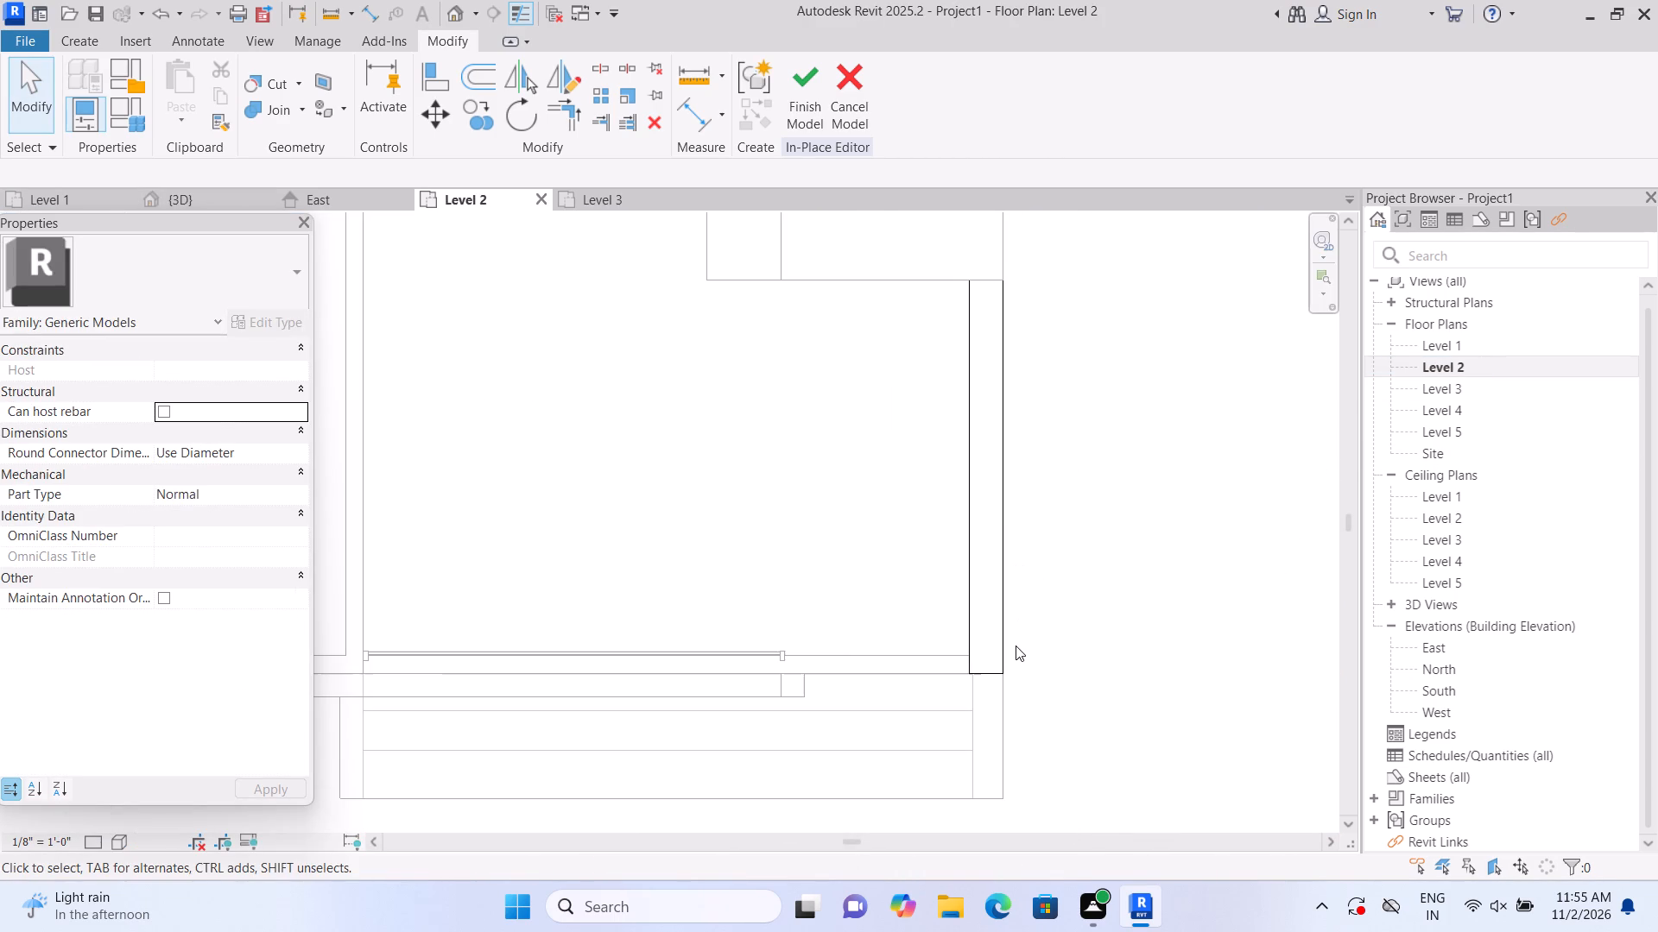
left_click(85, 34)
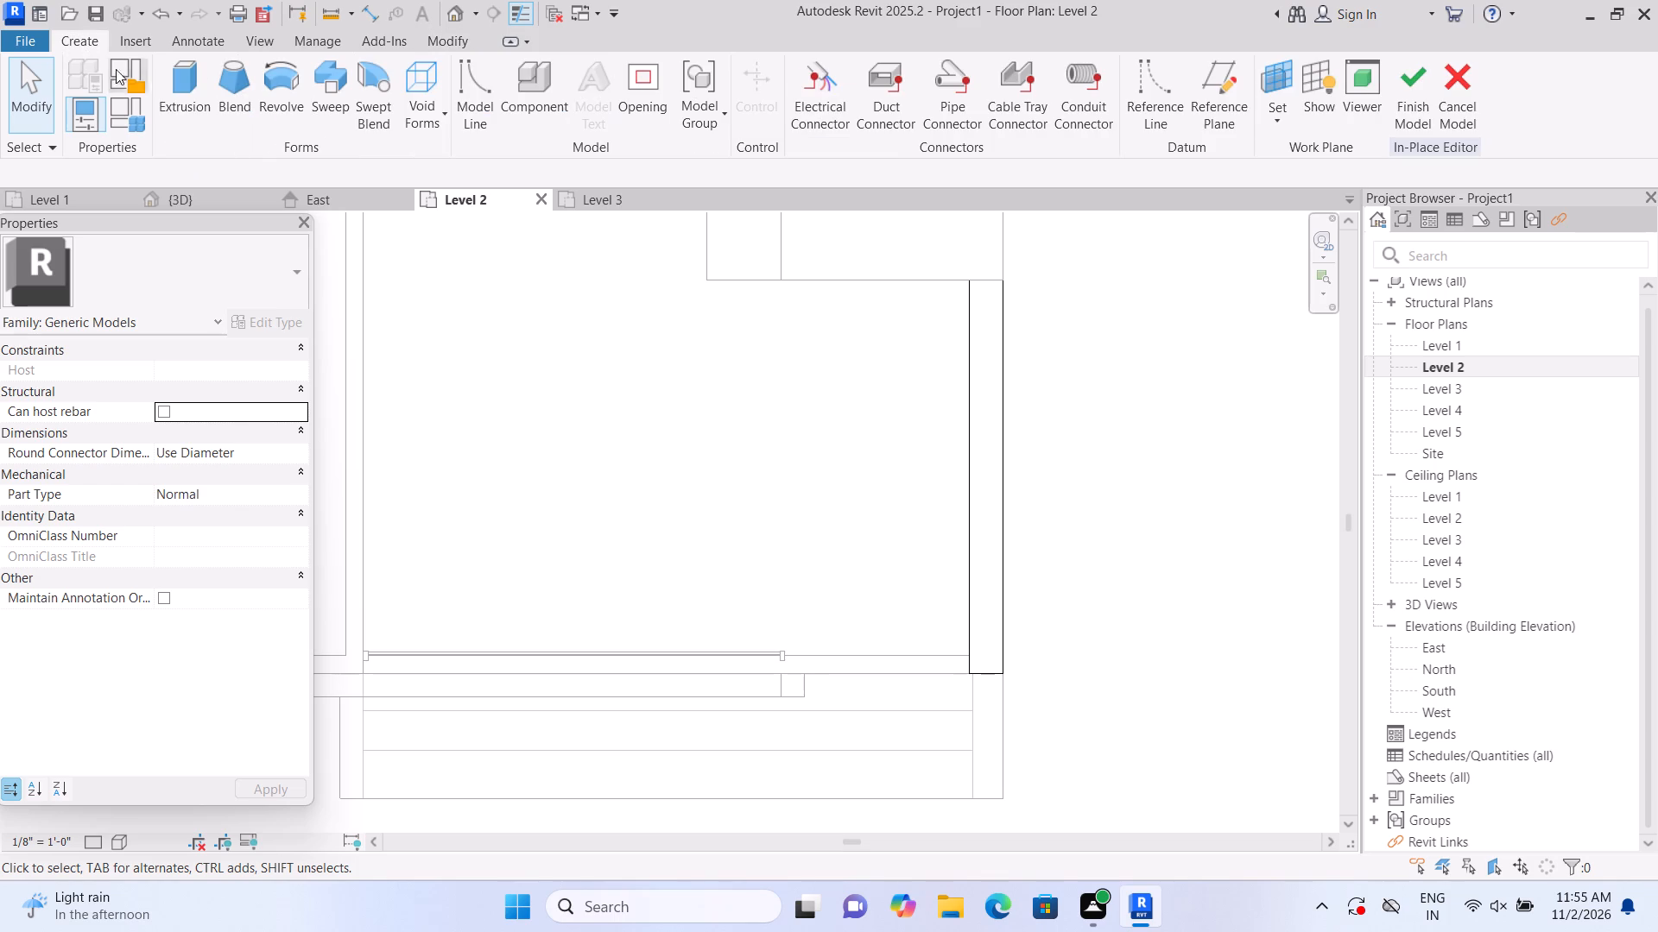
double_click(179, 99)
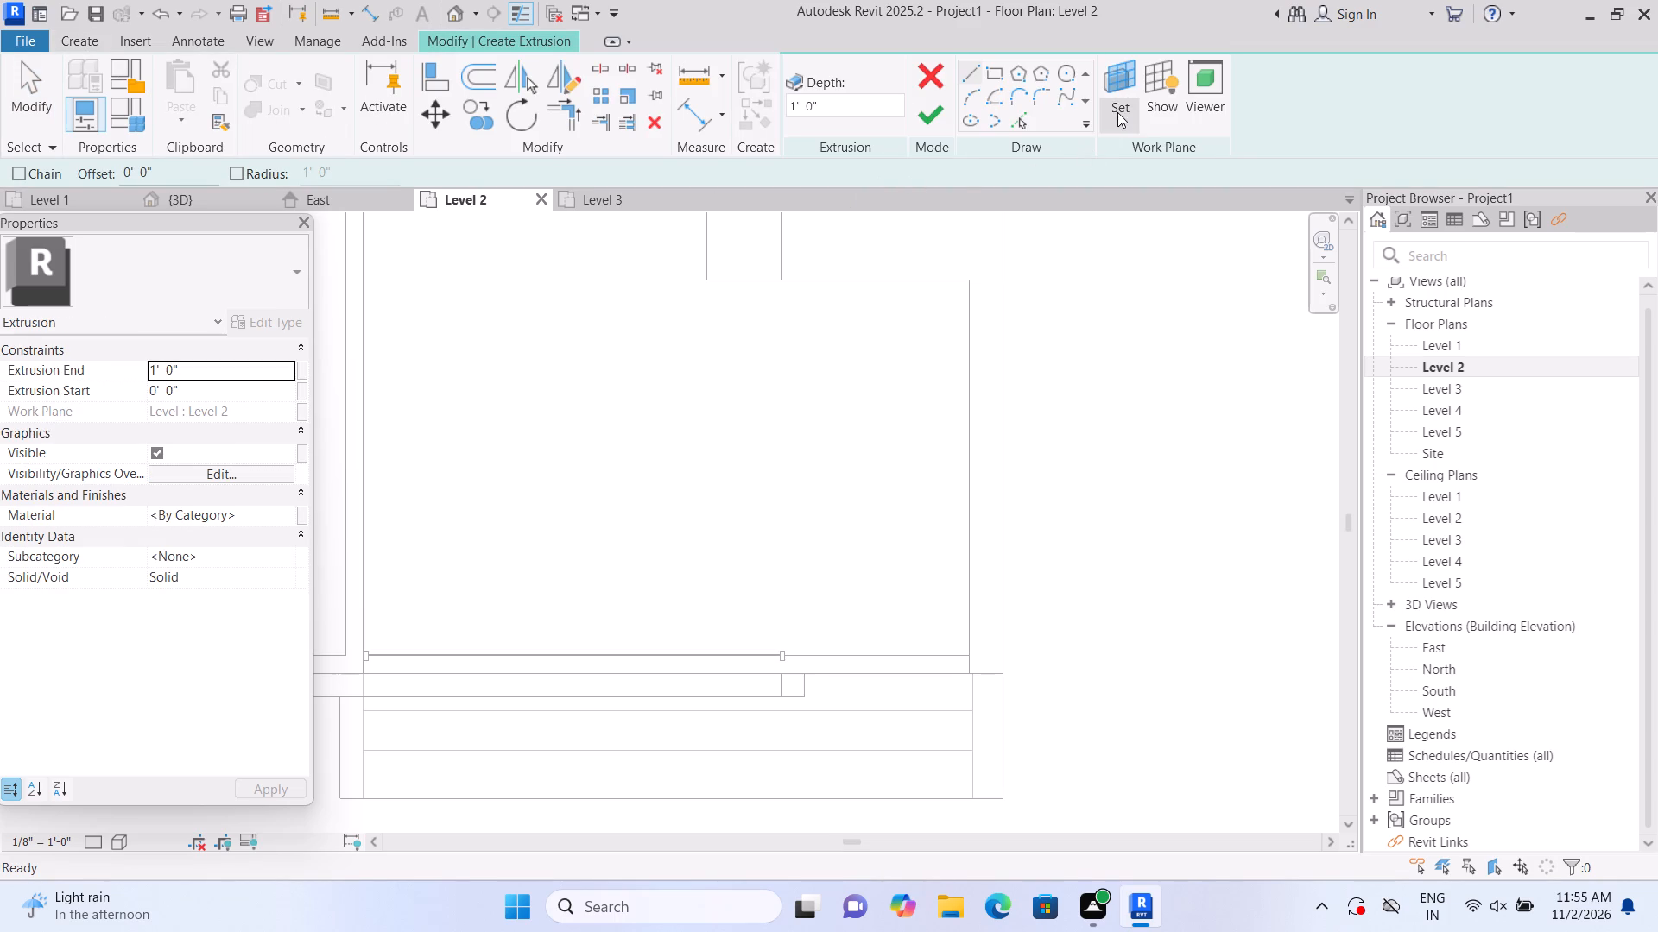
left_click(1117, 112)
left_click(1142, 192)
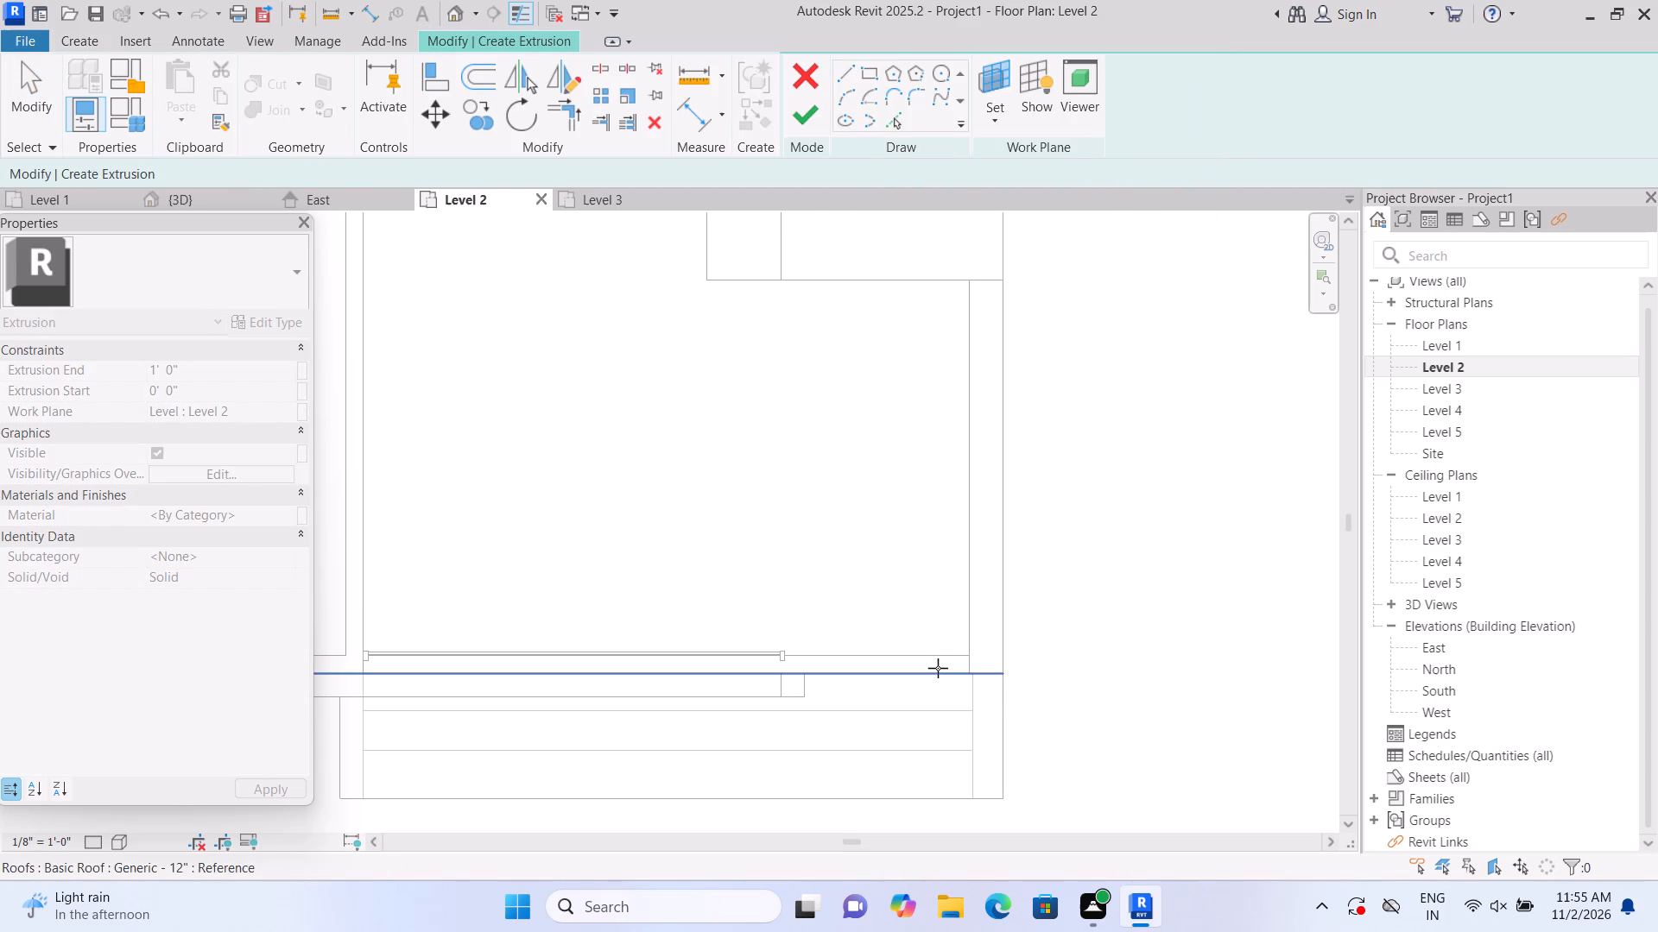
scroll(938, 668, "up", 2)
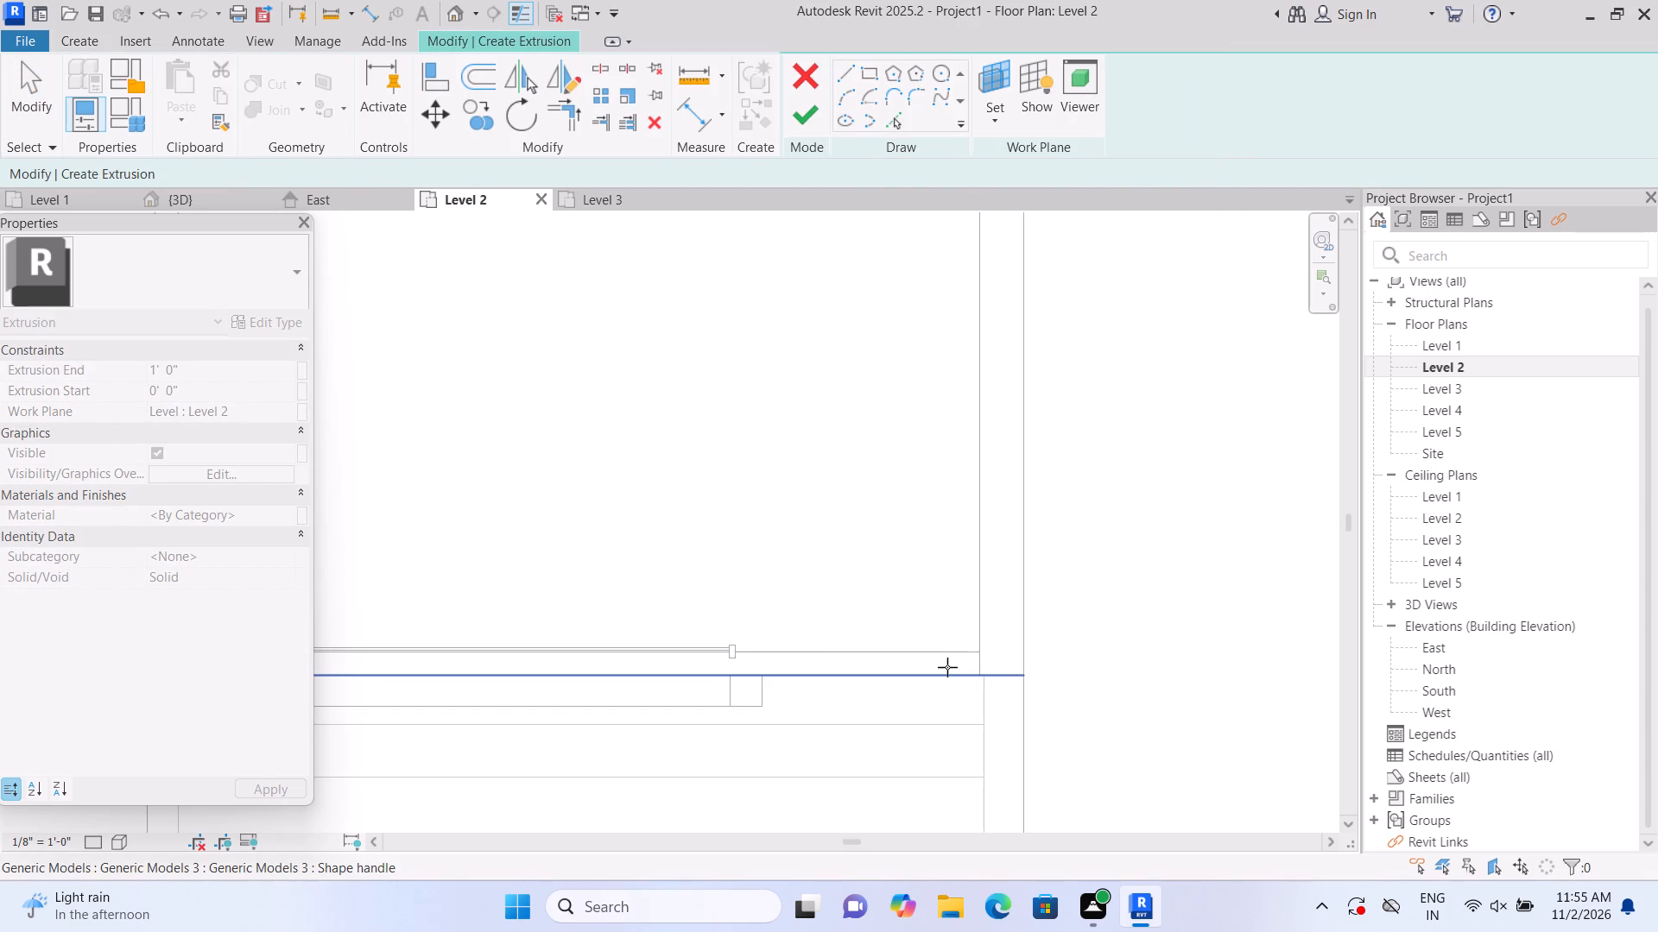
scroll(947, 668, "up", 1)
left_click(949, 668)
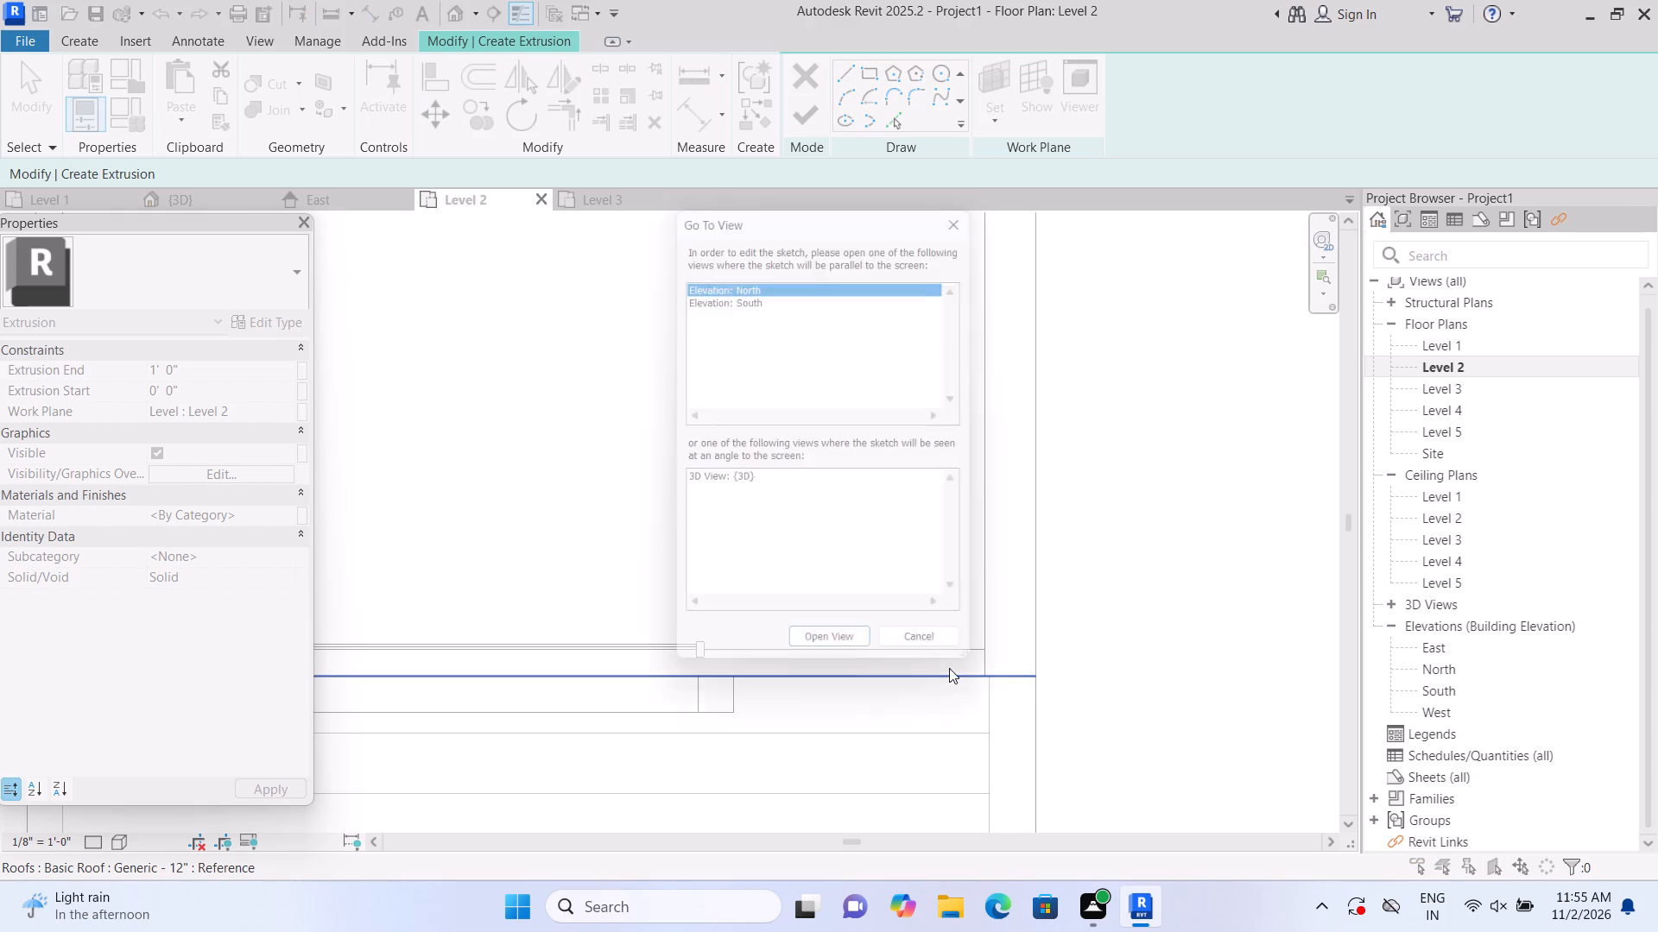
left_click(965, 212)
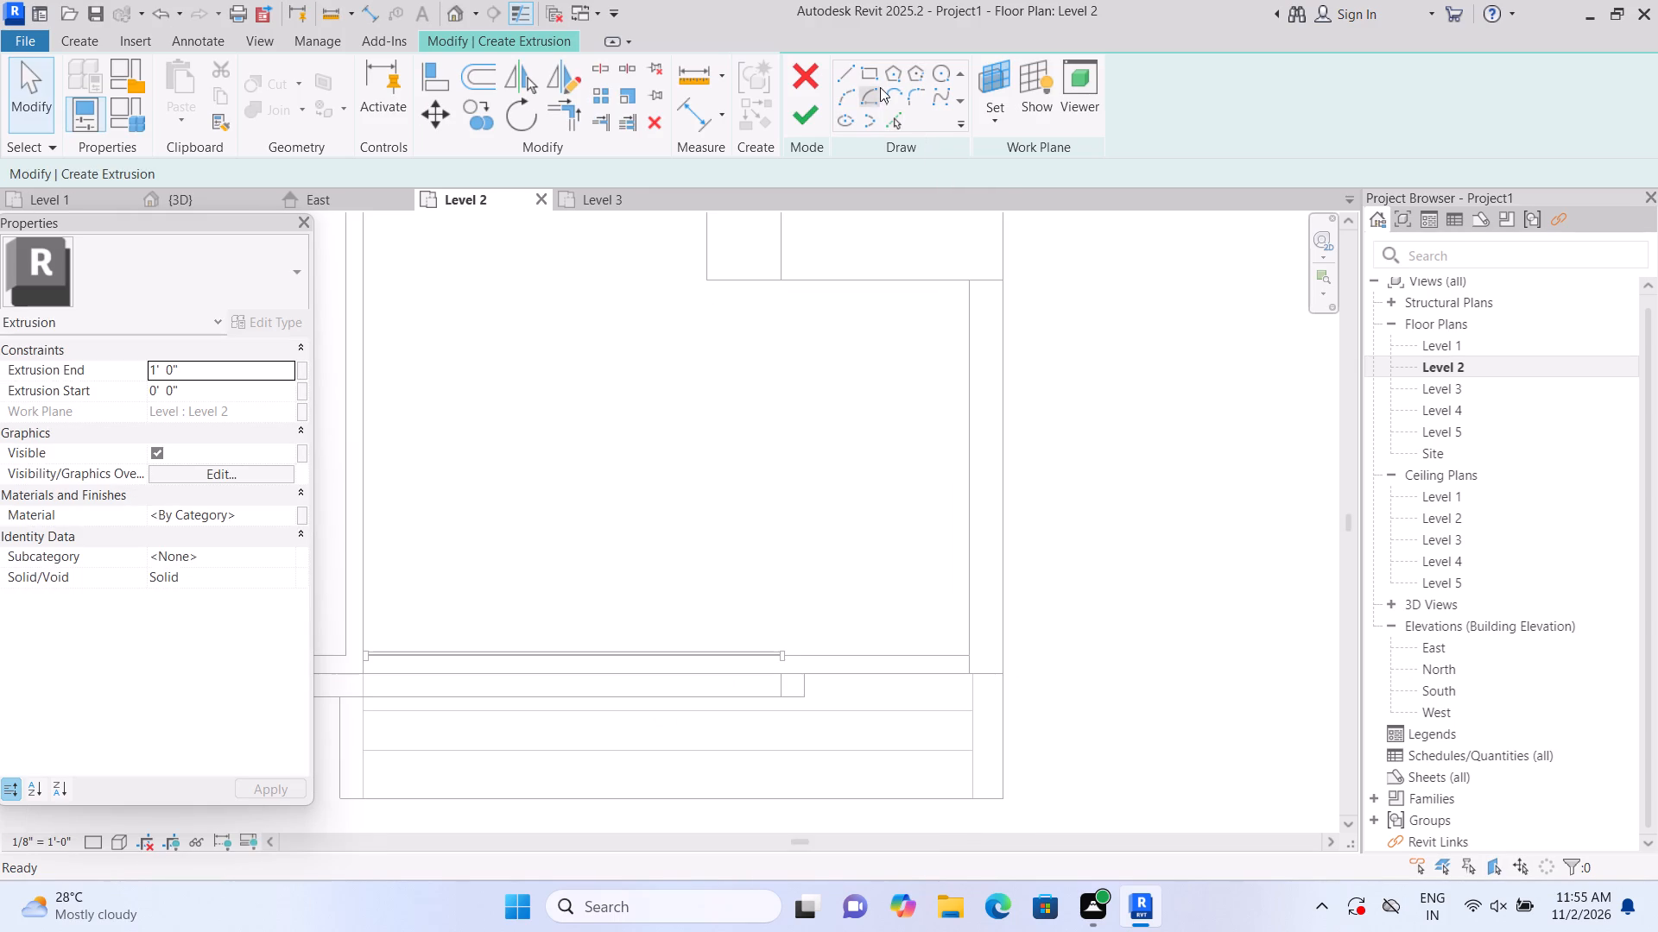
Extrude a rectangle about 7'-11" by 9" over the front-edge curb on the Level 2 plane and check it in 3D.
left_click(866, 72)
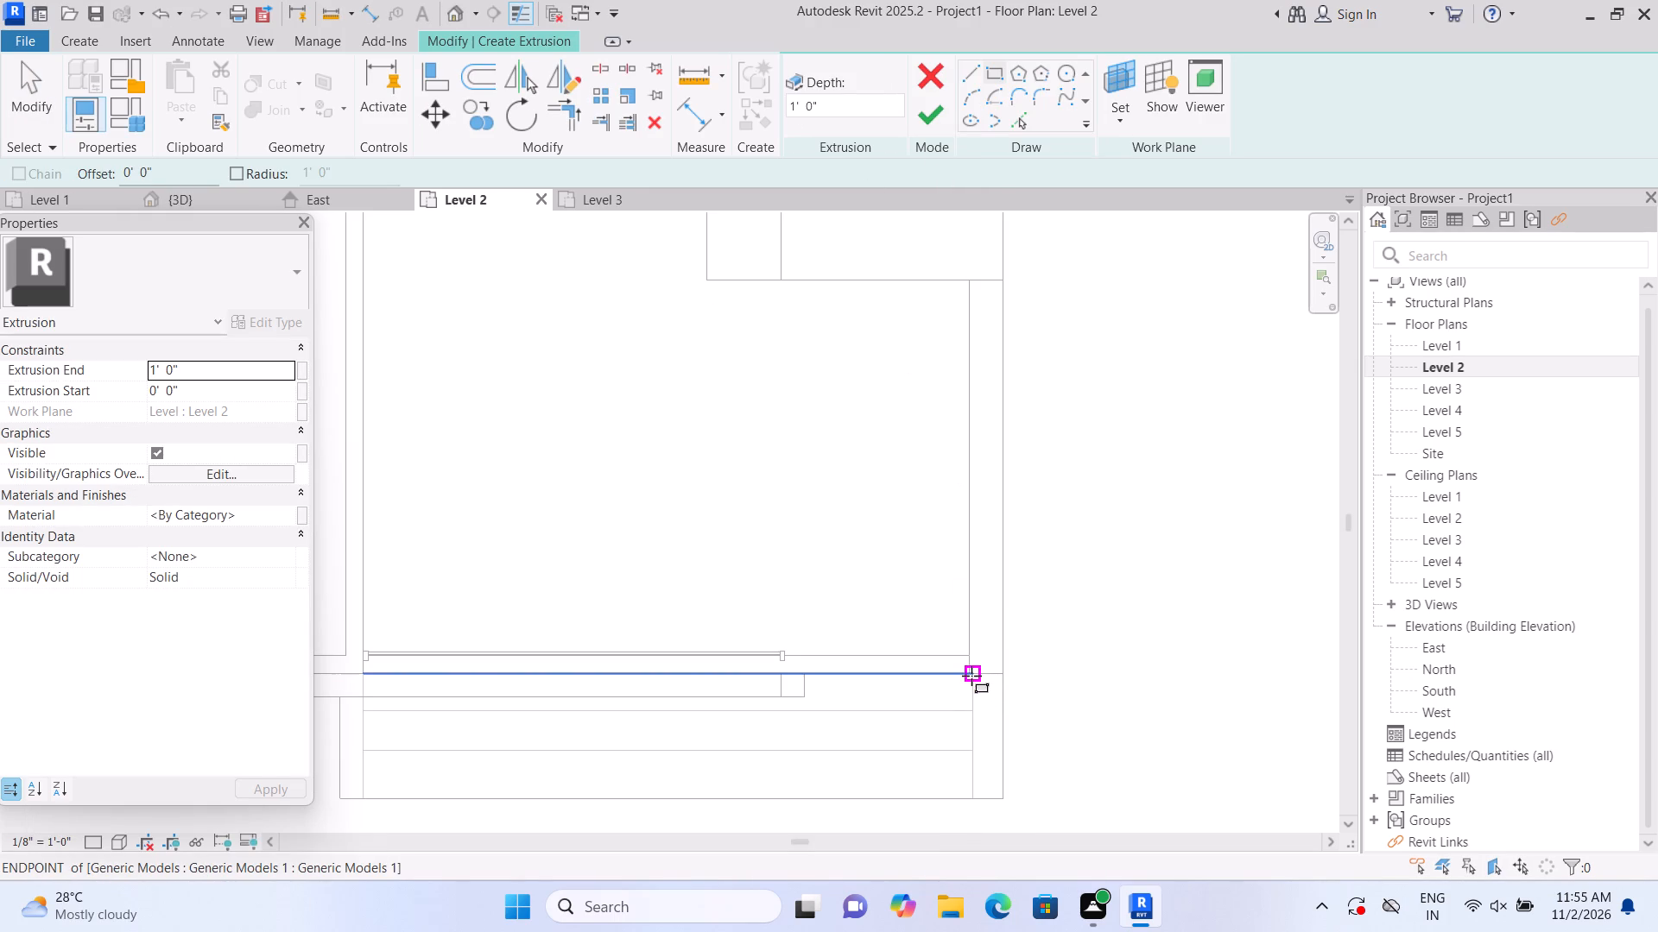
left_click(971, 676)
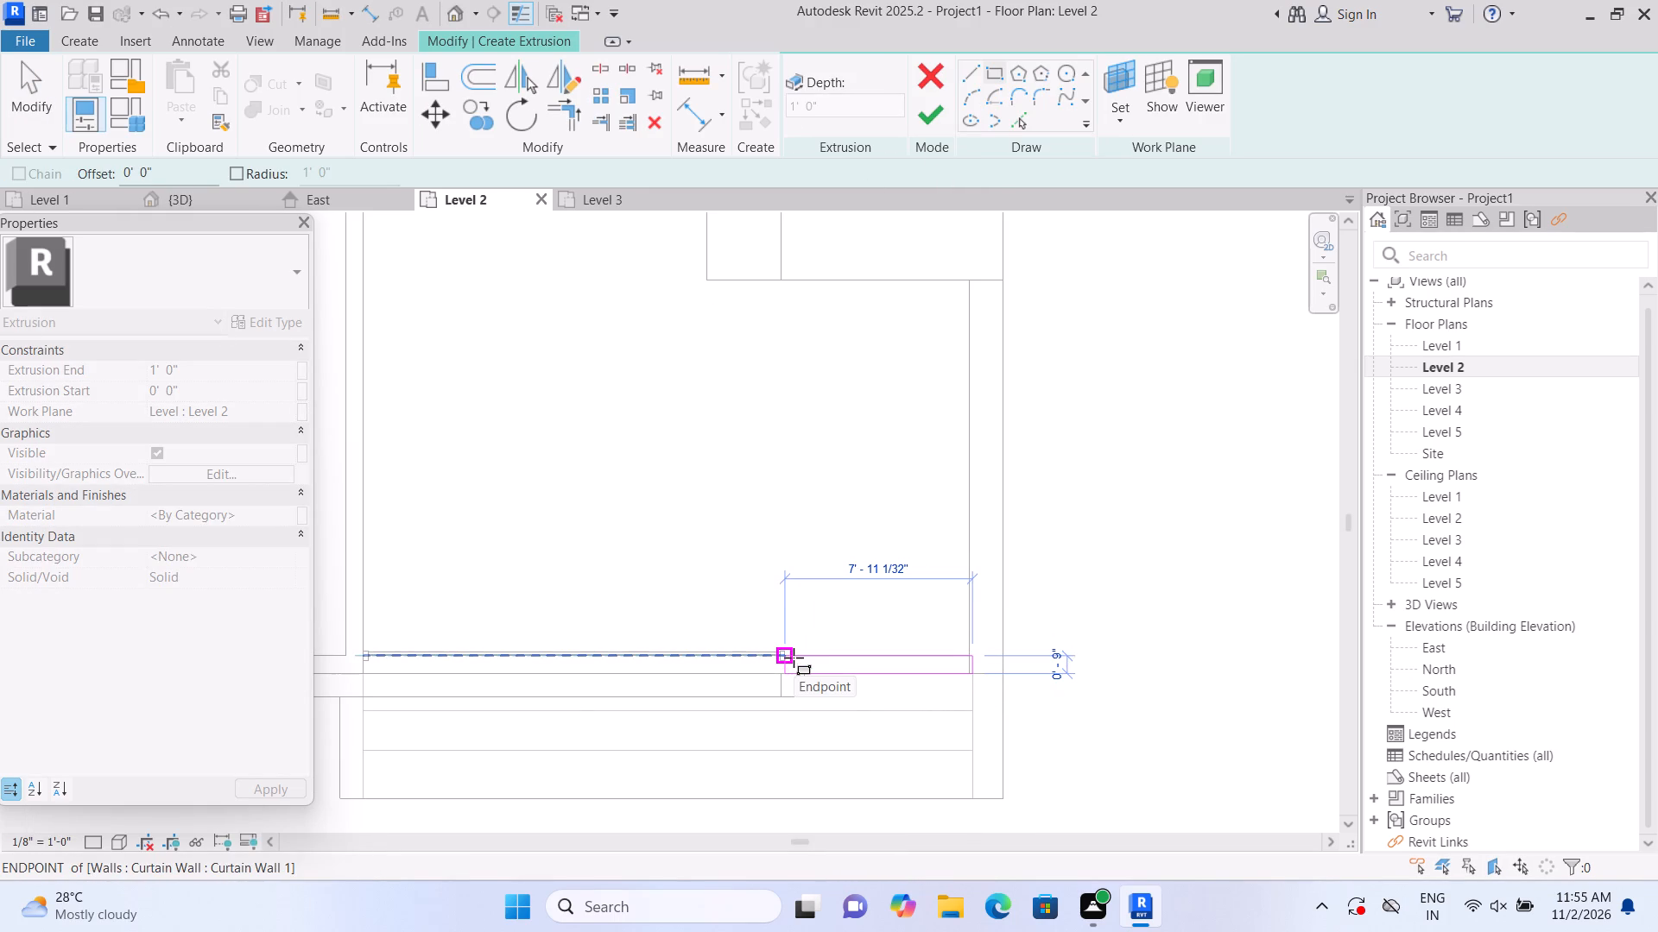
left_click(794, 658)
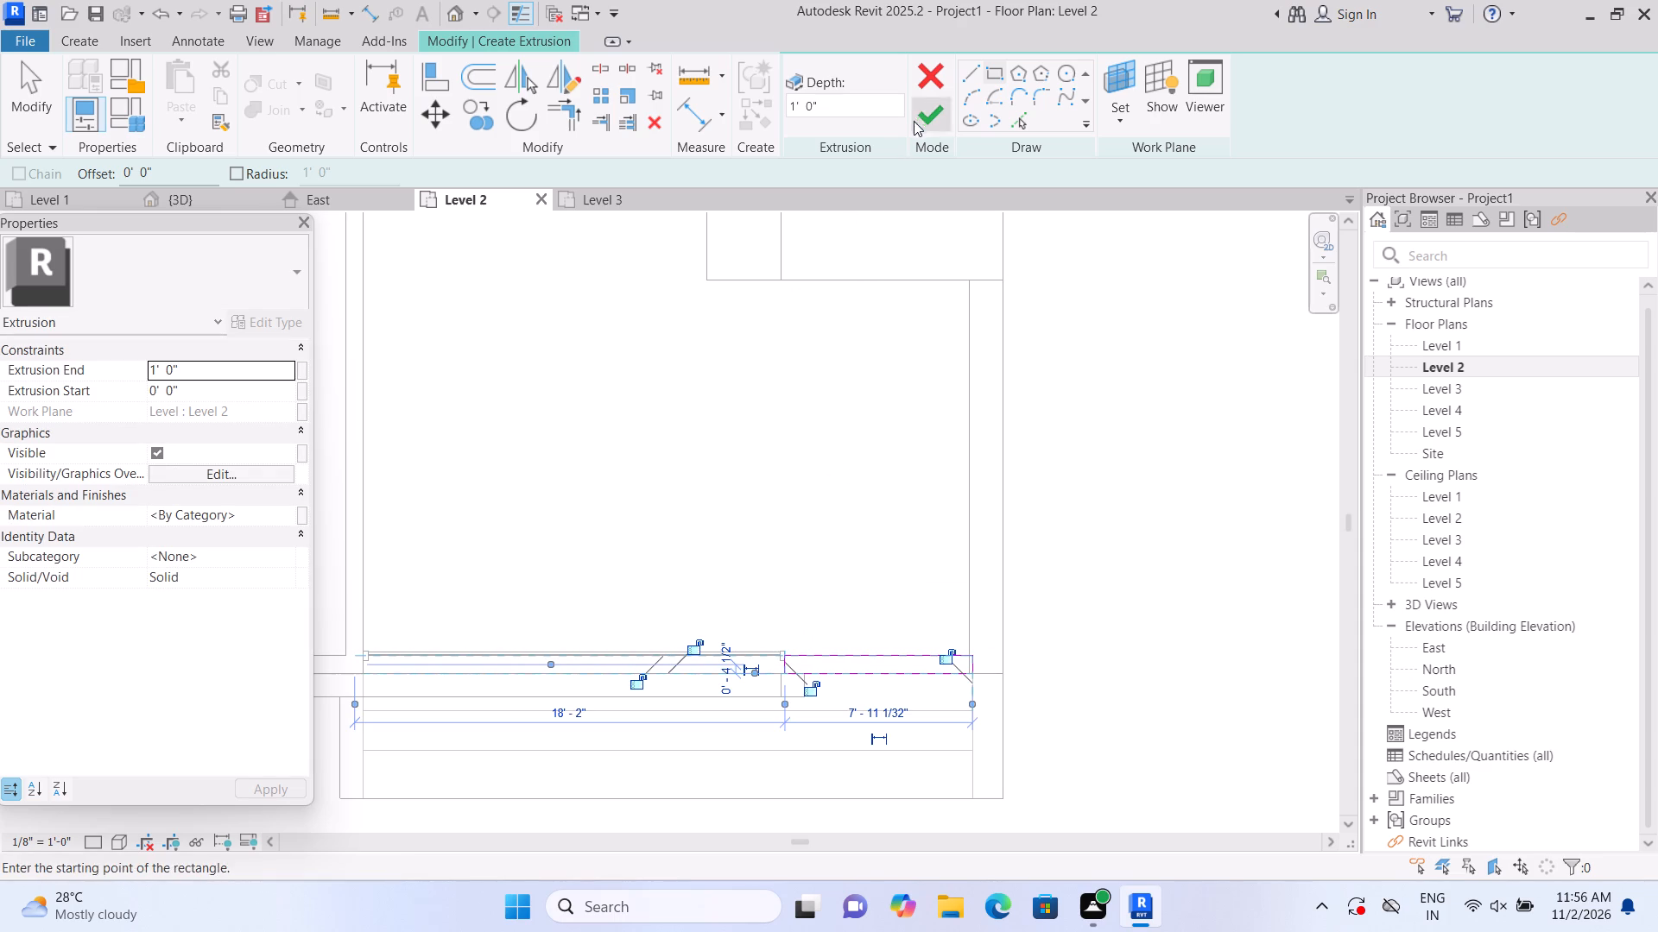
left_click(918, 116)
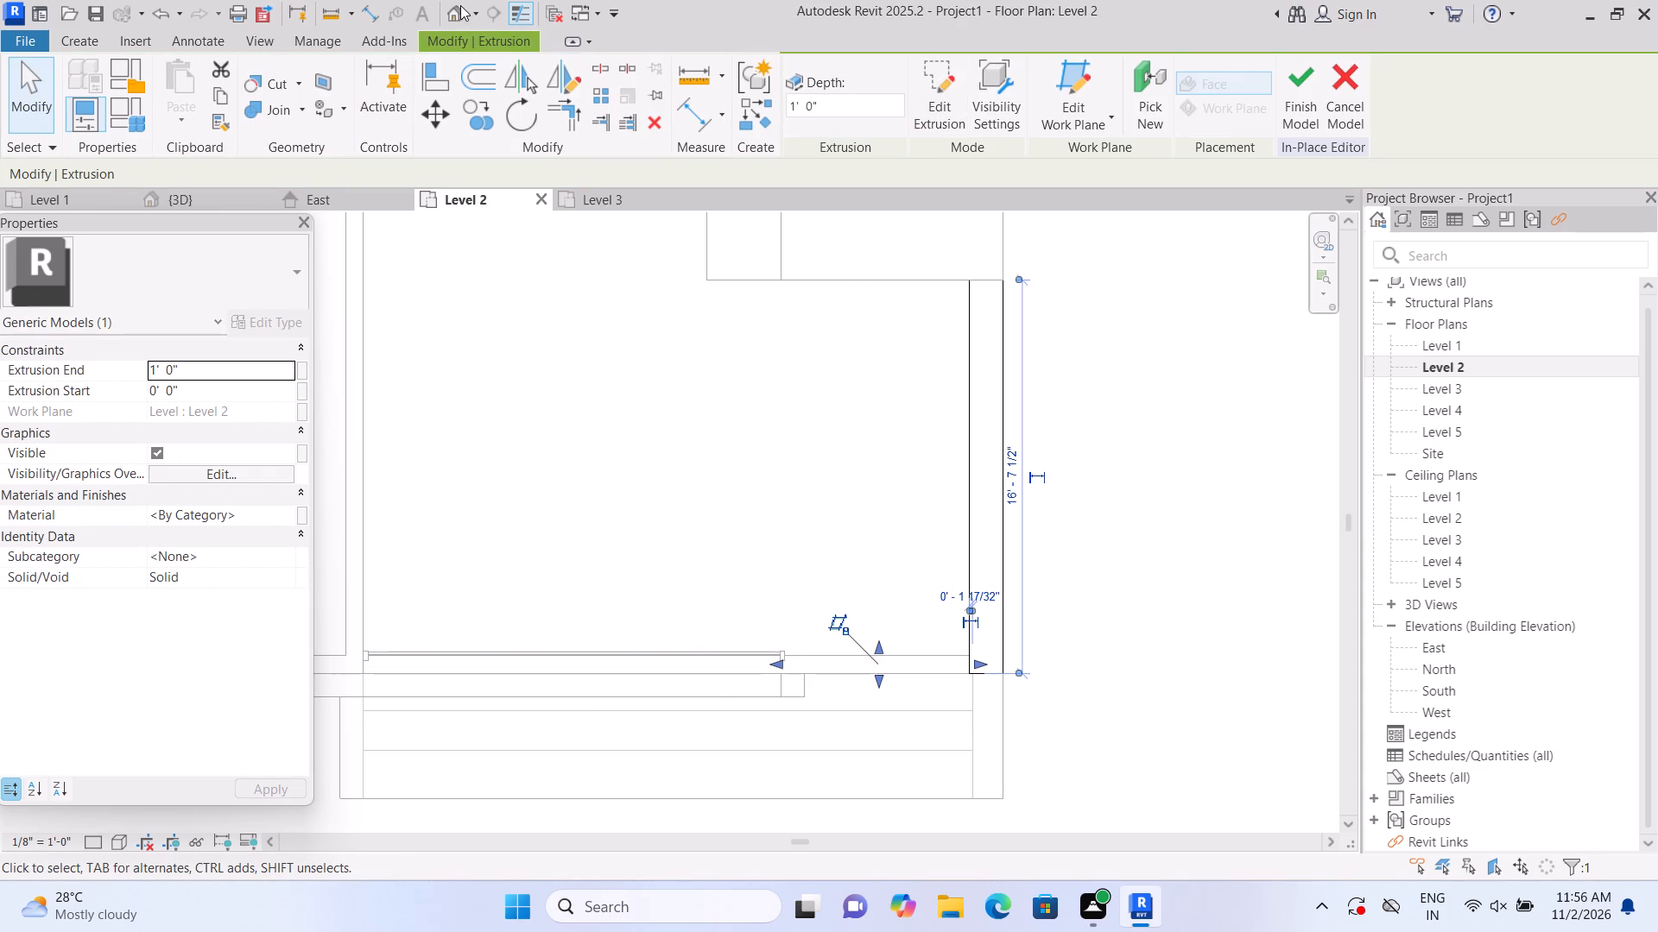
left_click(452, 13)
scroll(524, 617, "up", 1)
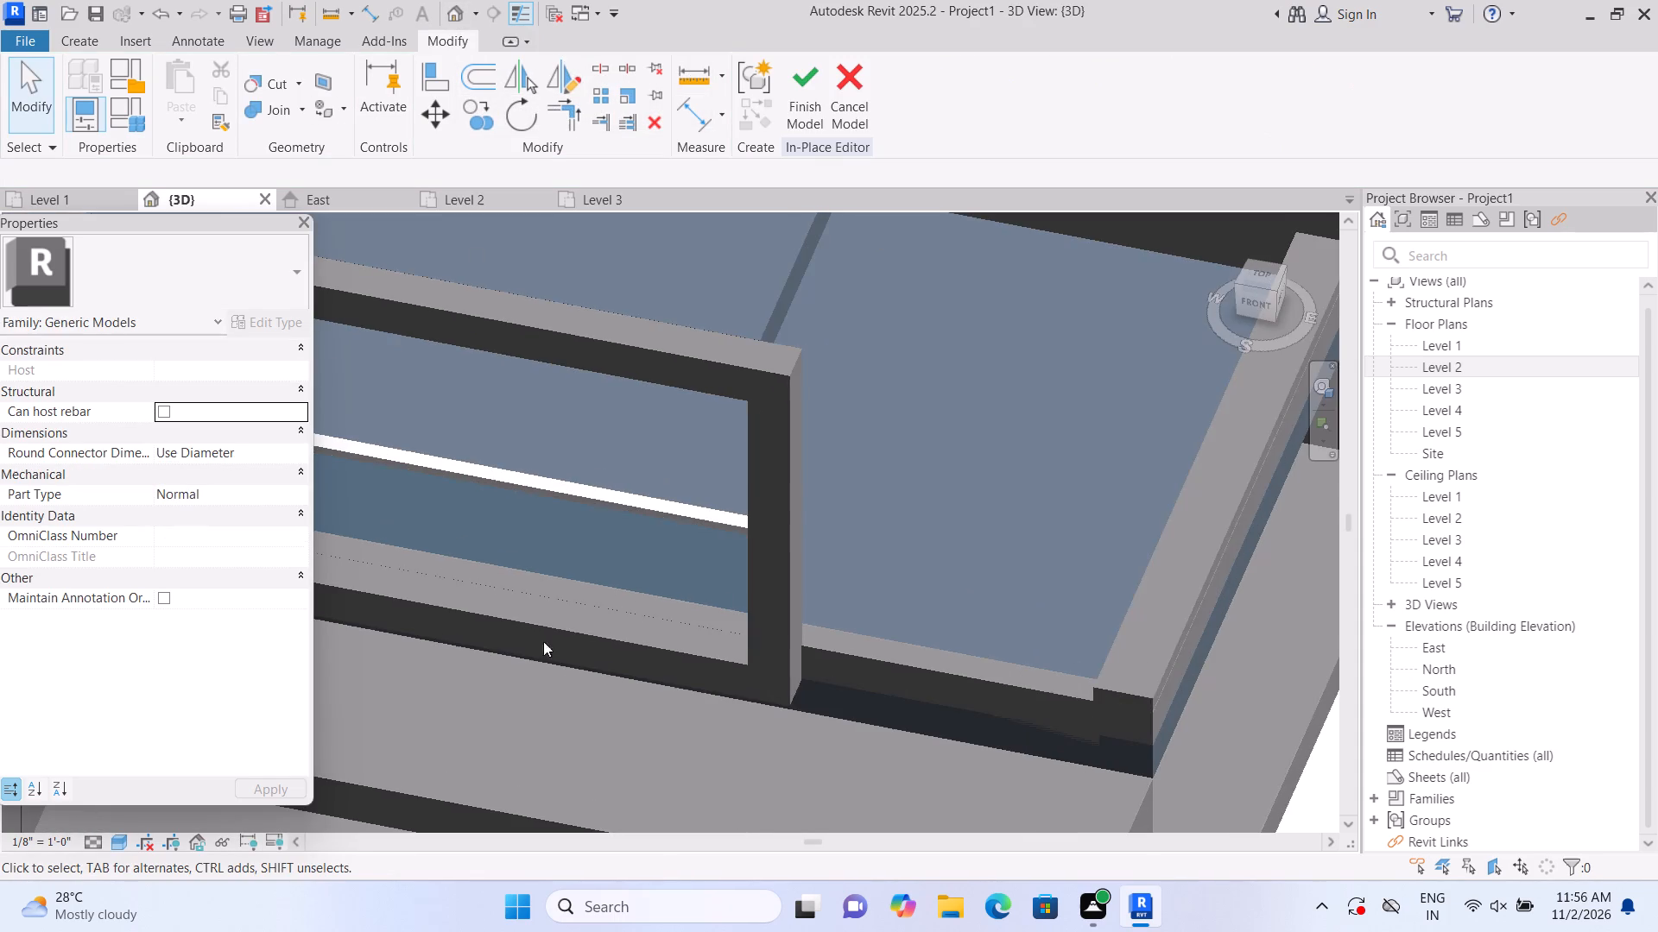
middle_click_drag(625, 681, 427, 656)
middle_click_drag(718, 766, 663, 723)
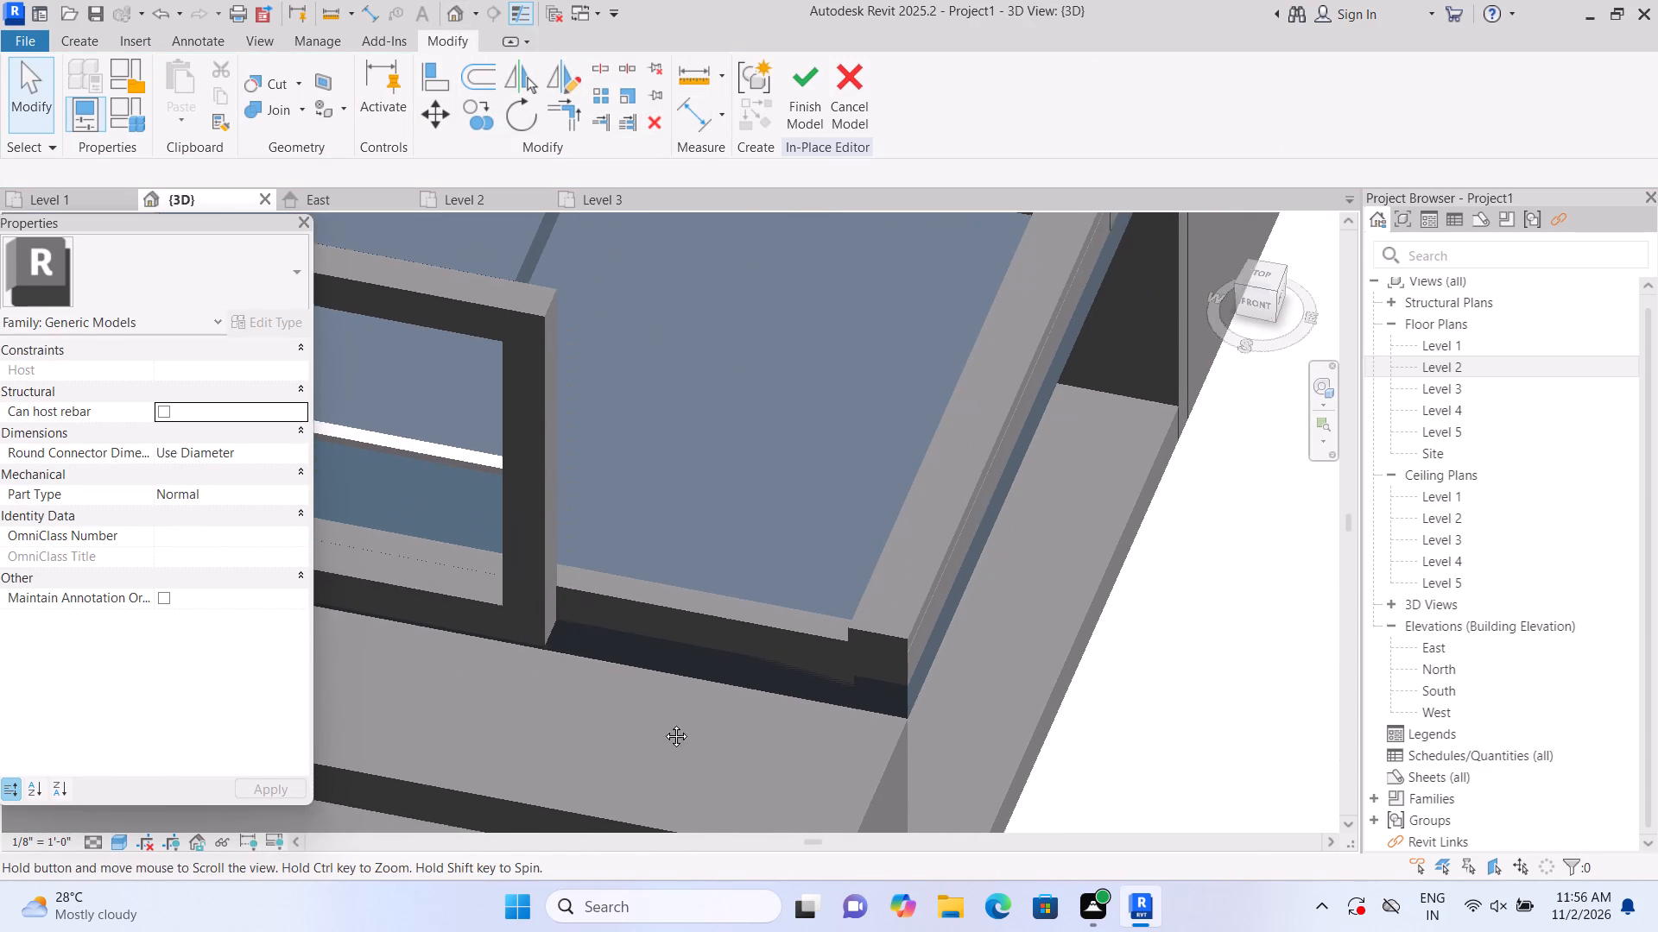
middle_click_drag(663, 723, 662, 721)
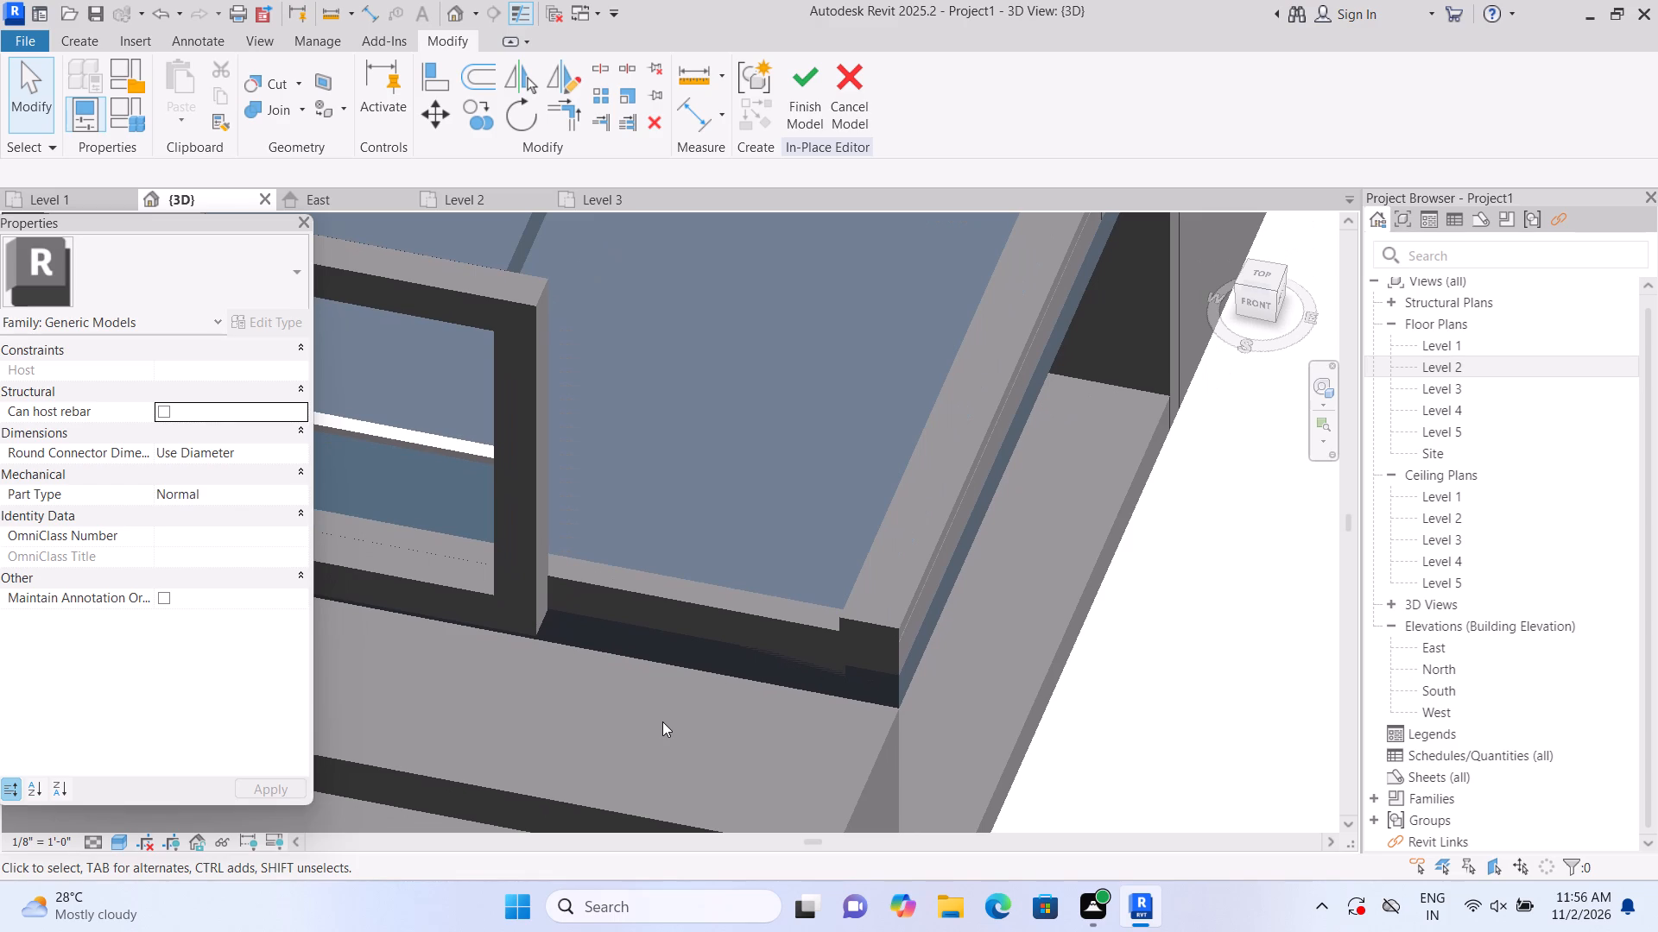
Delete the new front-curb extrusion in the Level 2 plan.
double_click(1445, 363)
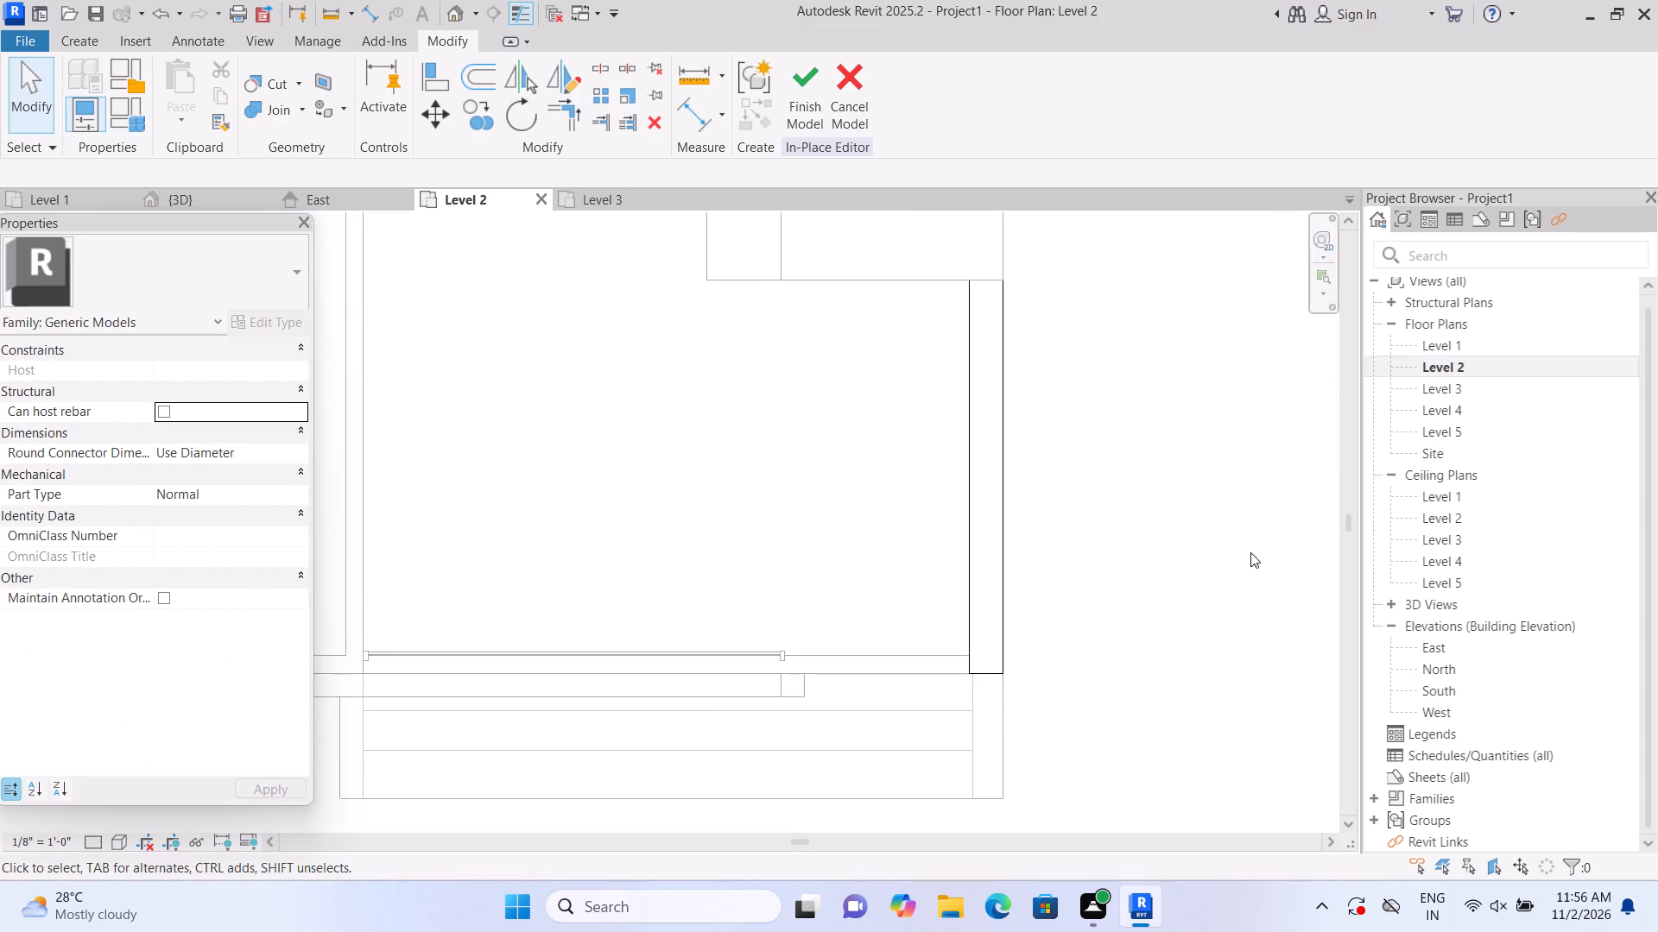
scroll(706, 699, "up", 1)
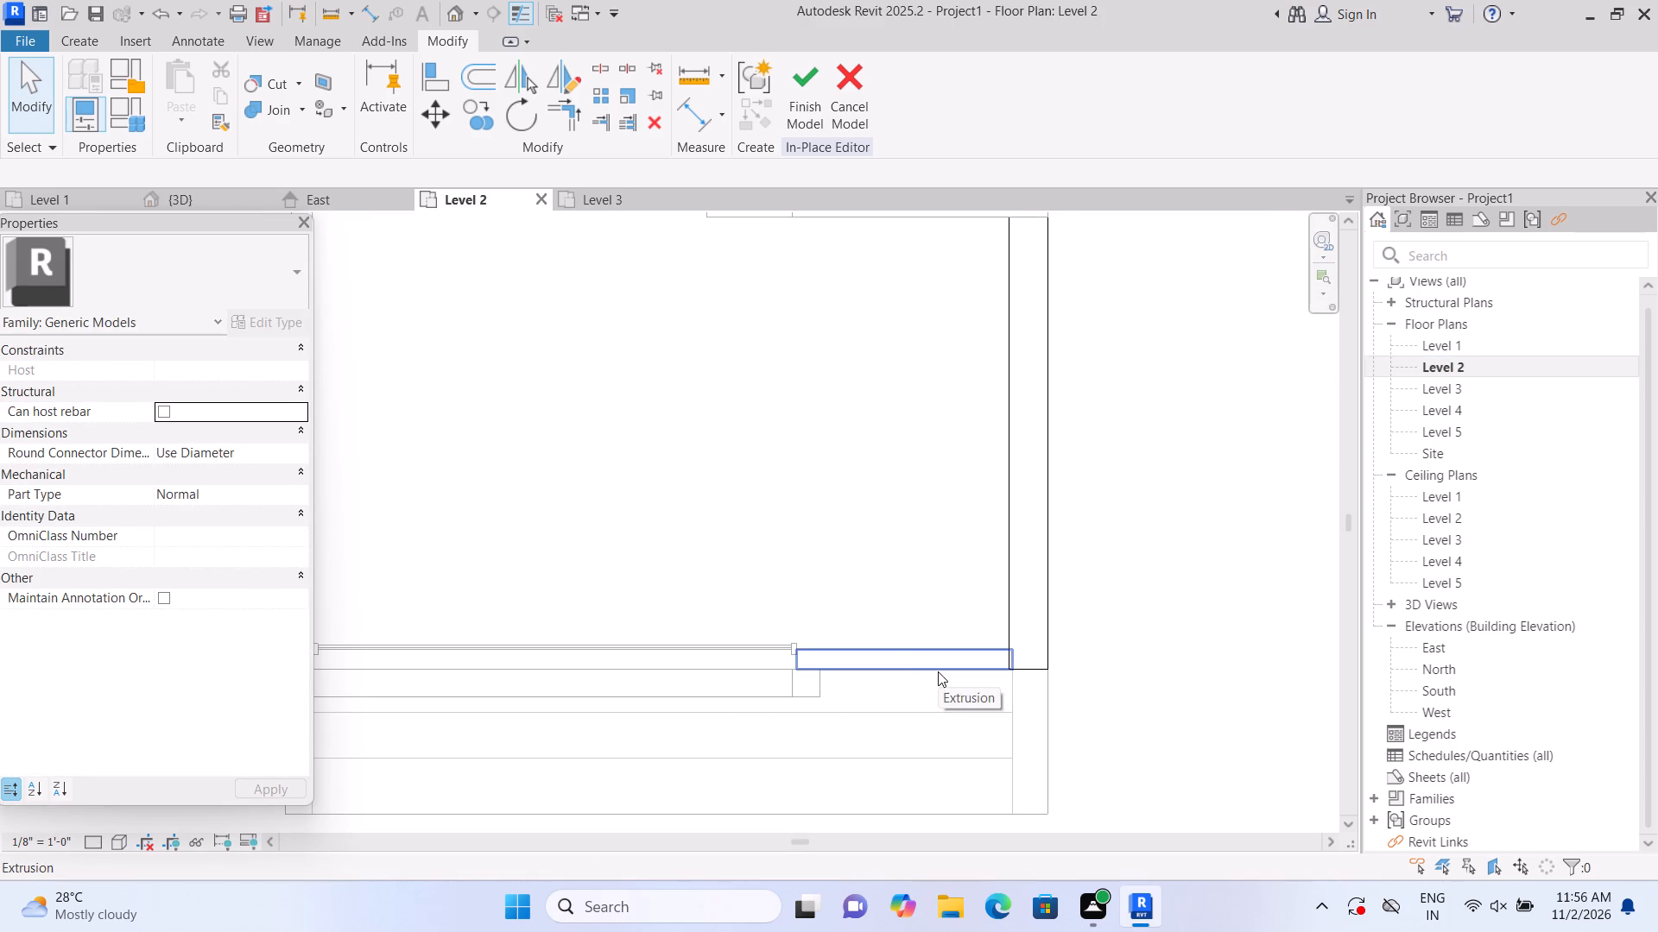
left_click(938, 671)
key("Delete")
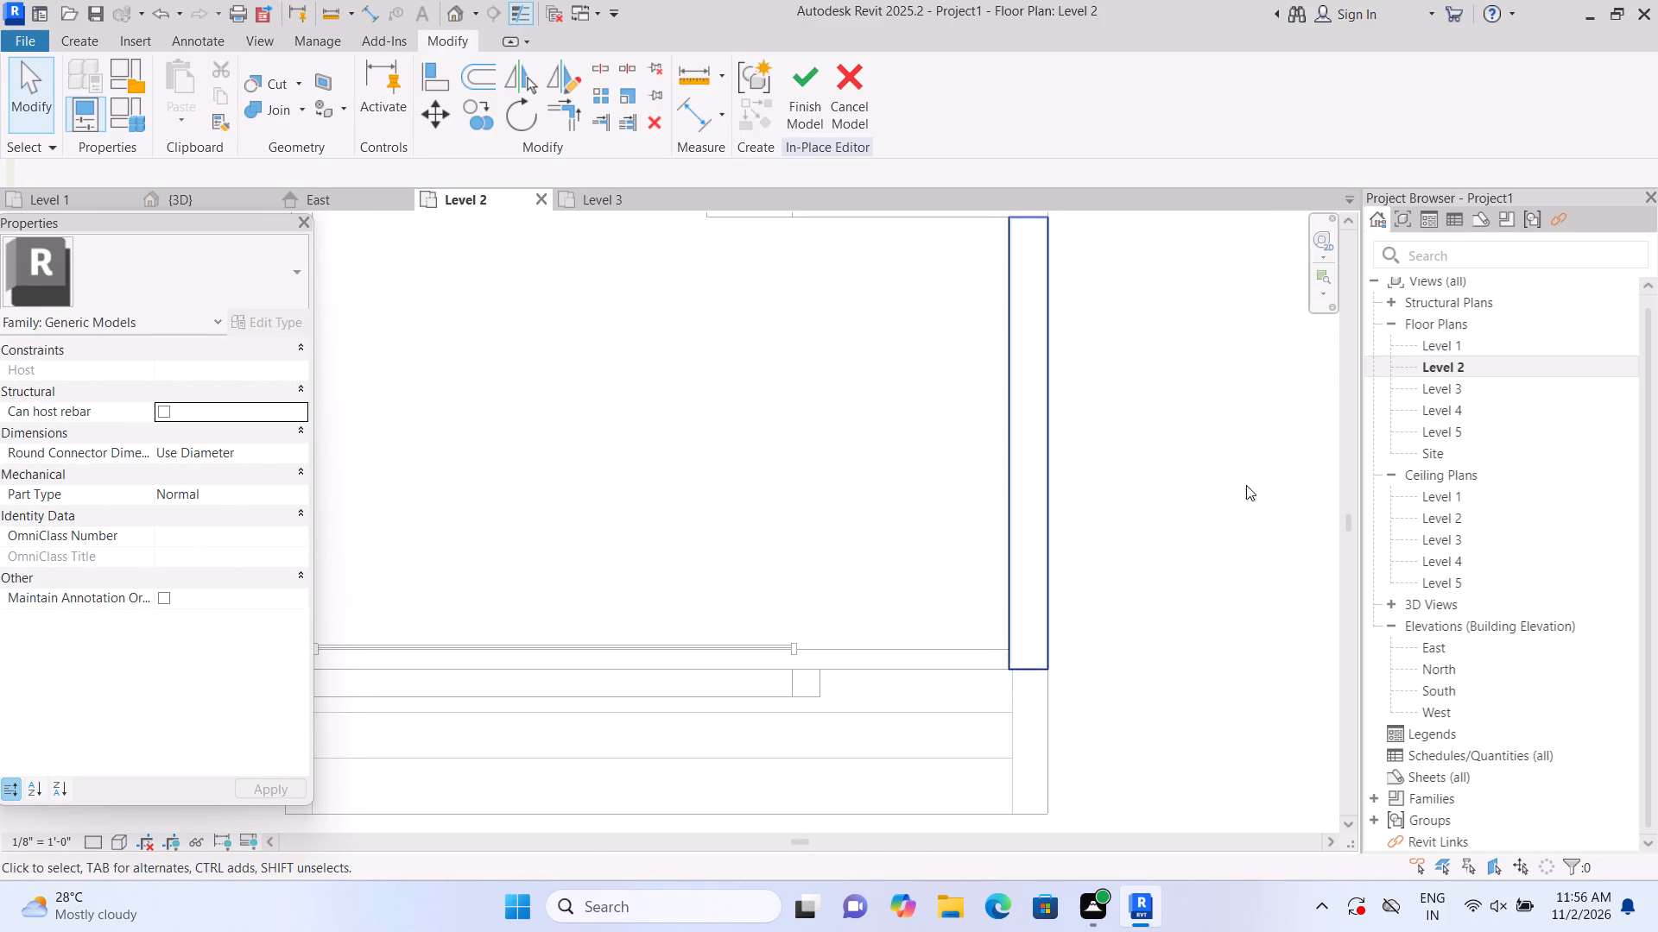
In 3D, extrude a rectangle about 7'-3" long covering the front-edge curb's top face, using that face as the work plane.
left_click(454, 16)
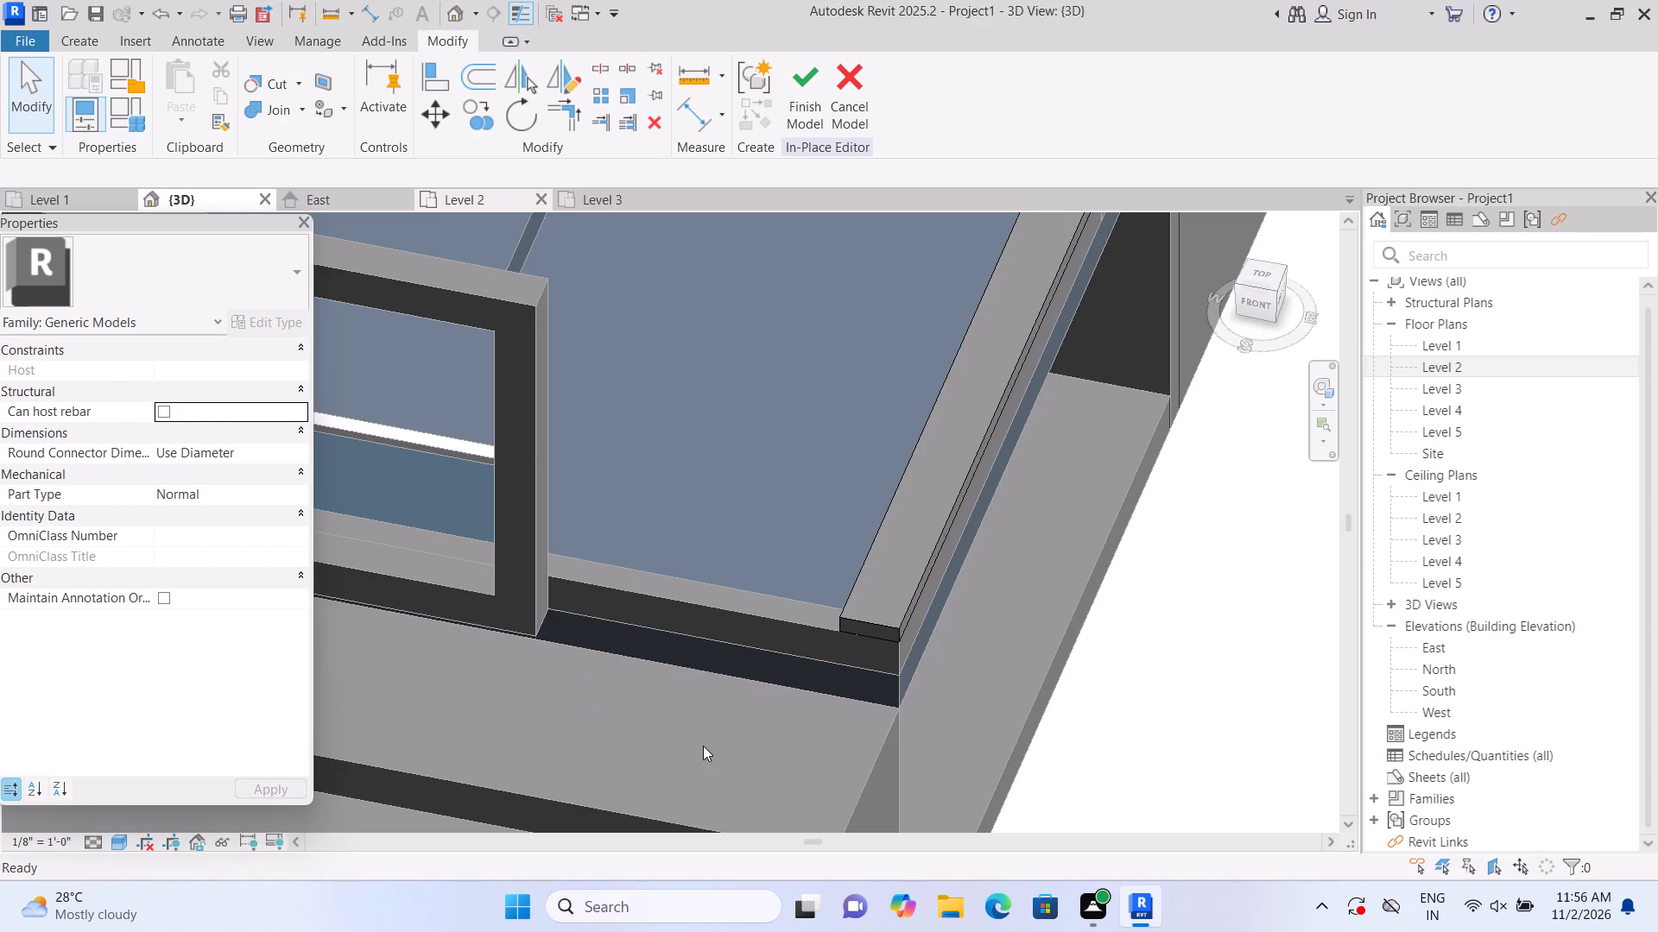
middle_click_drag(706, 749, 640, 768, "shift")
middle_click_drag(559, 587, 1116, 823)
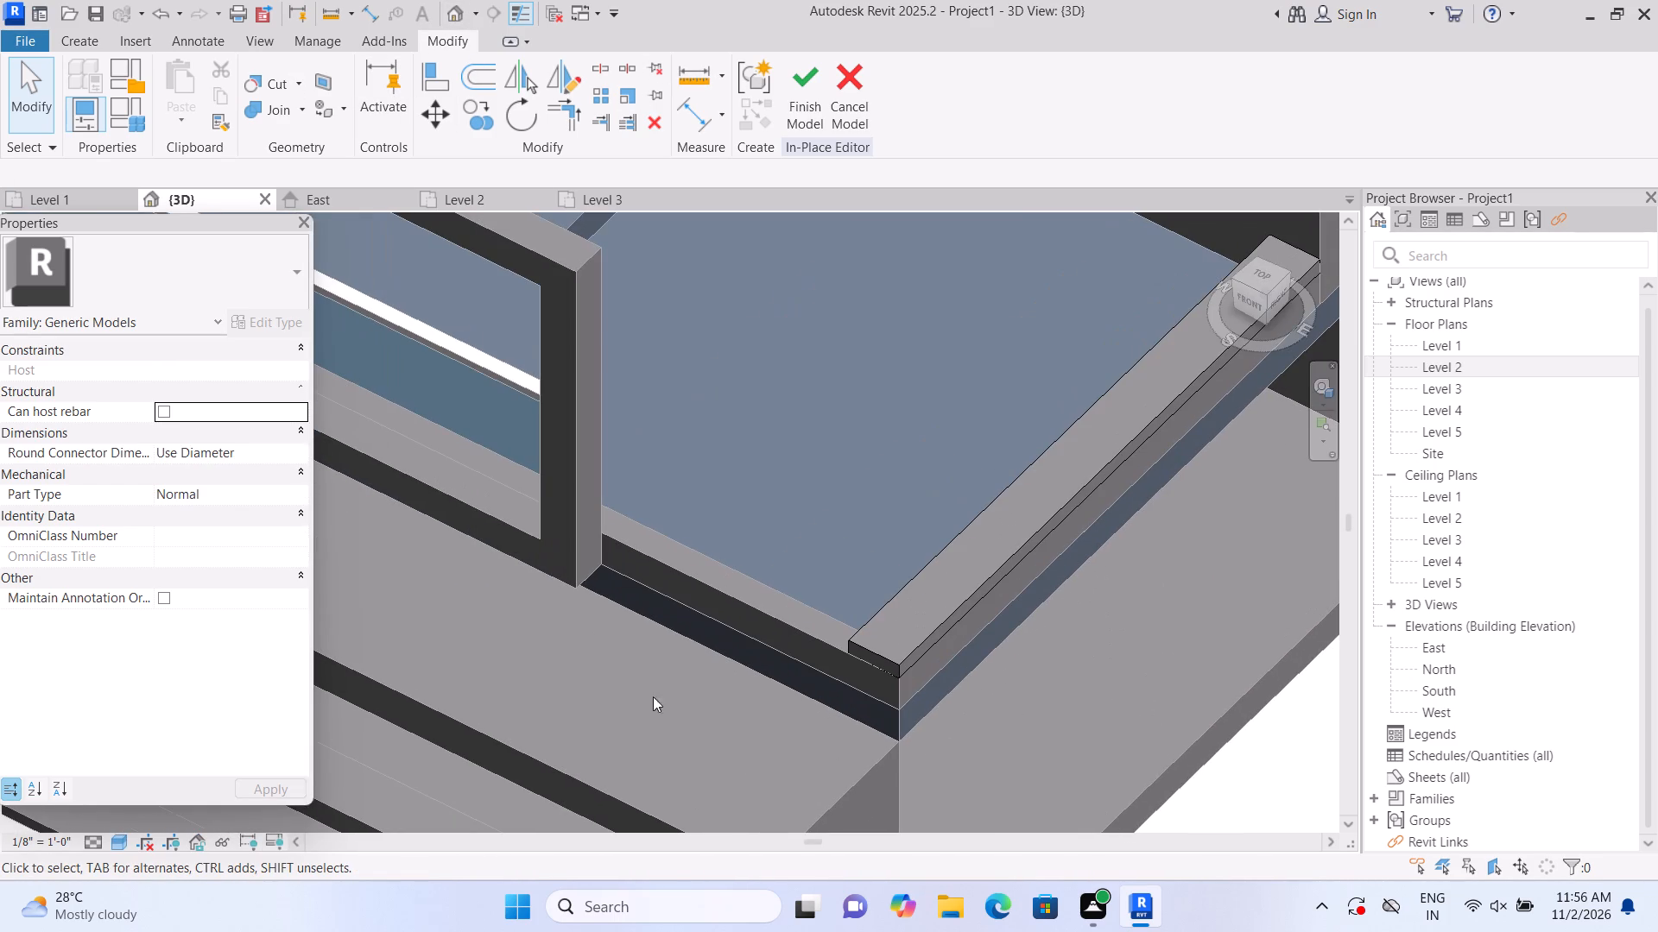
left_click(92, 41)
left_click(182, 107)
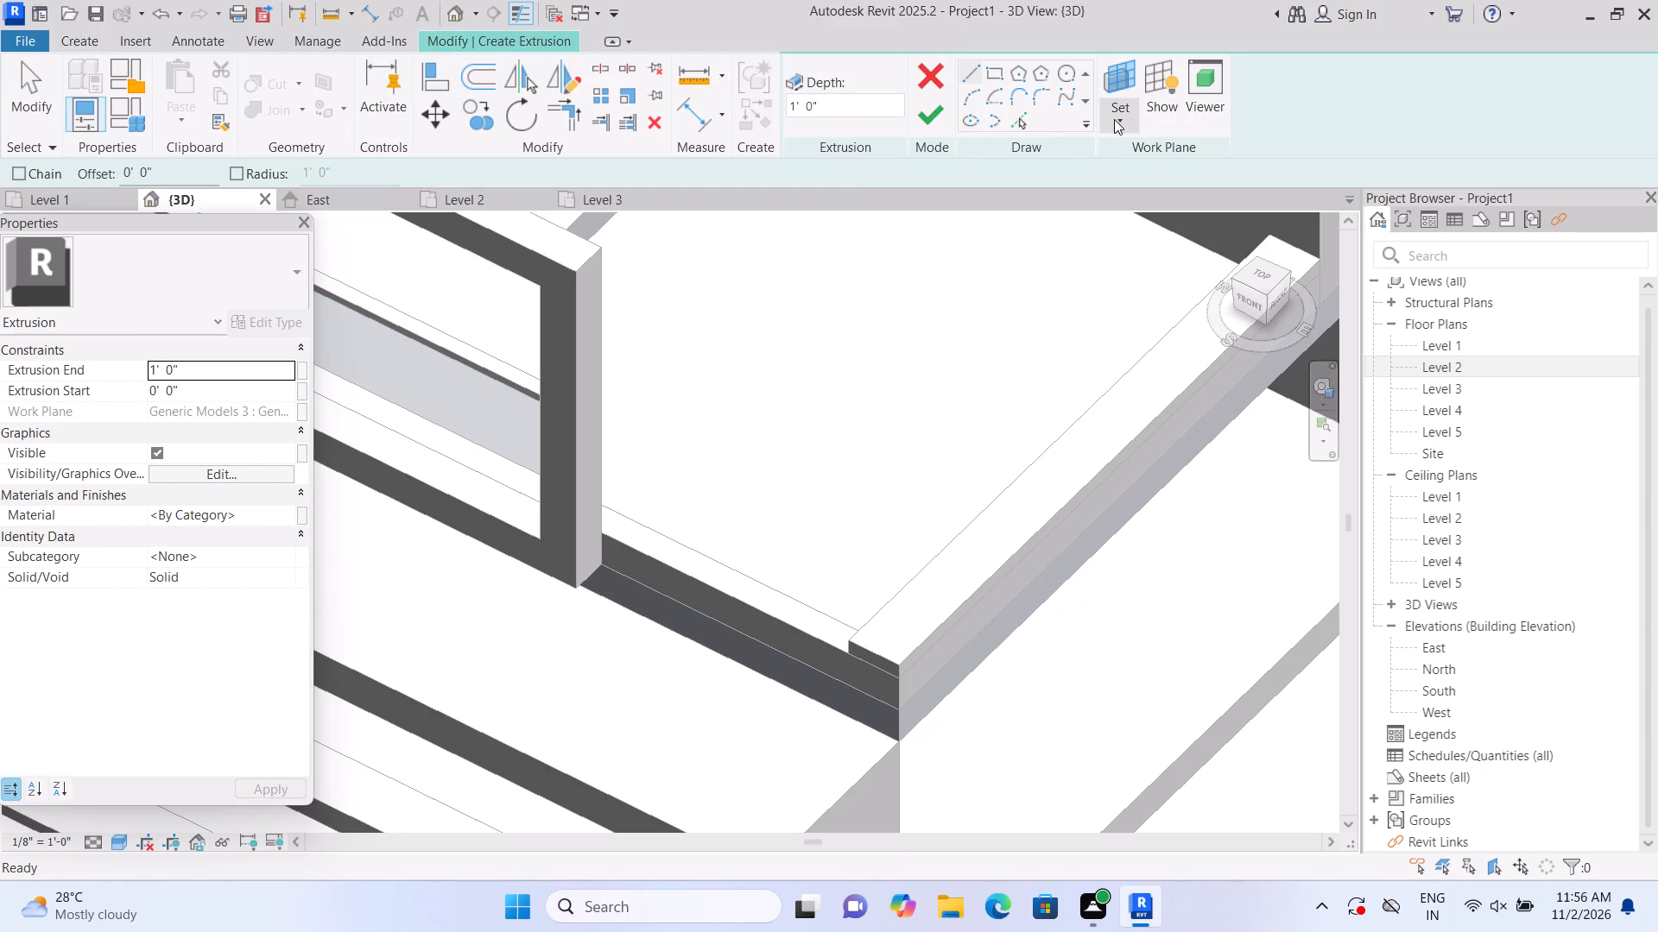
left_click(1115, 119)
left_click(1135, 200)
scroll(609, 890, "up", 2)
scroll(686, 685, "up", 1)
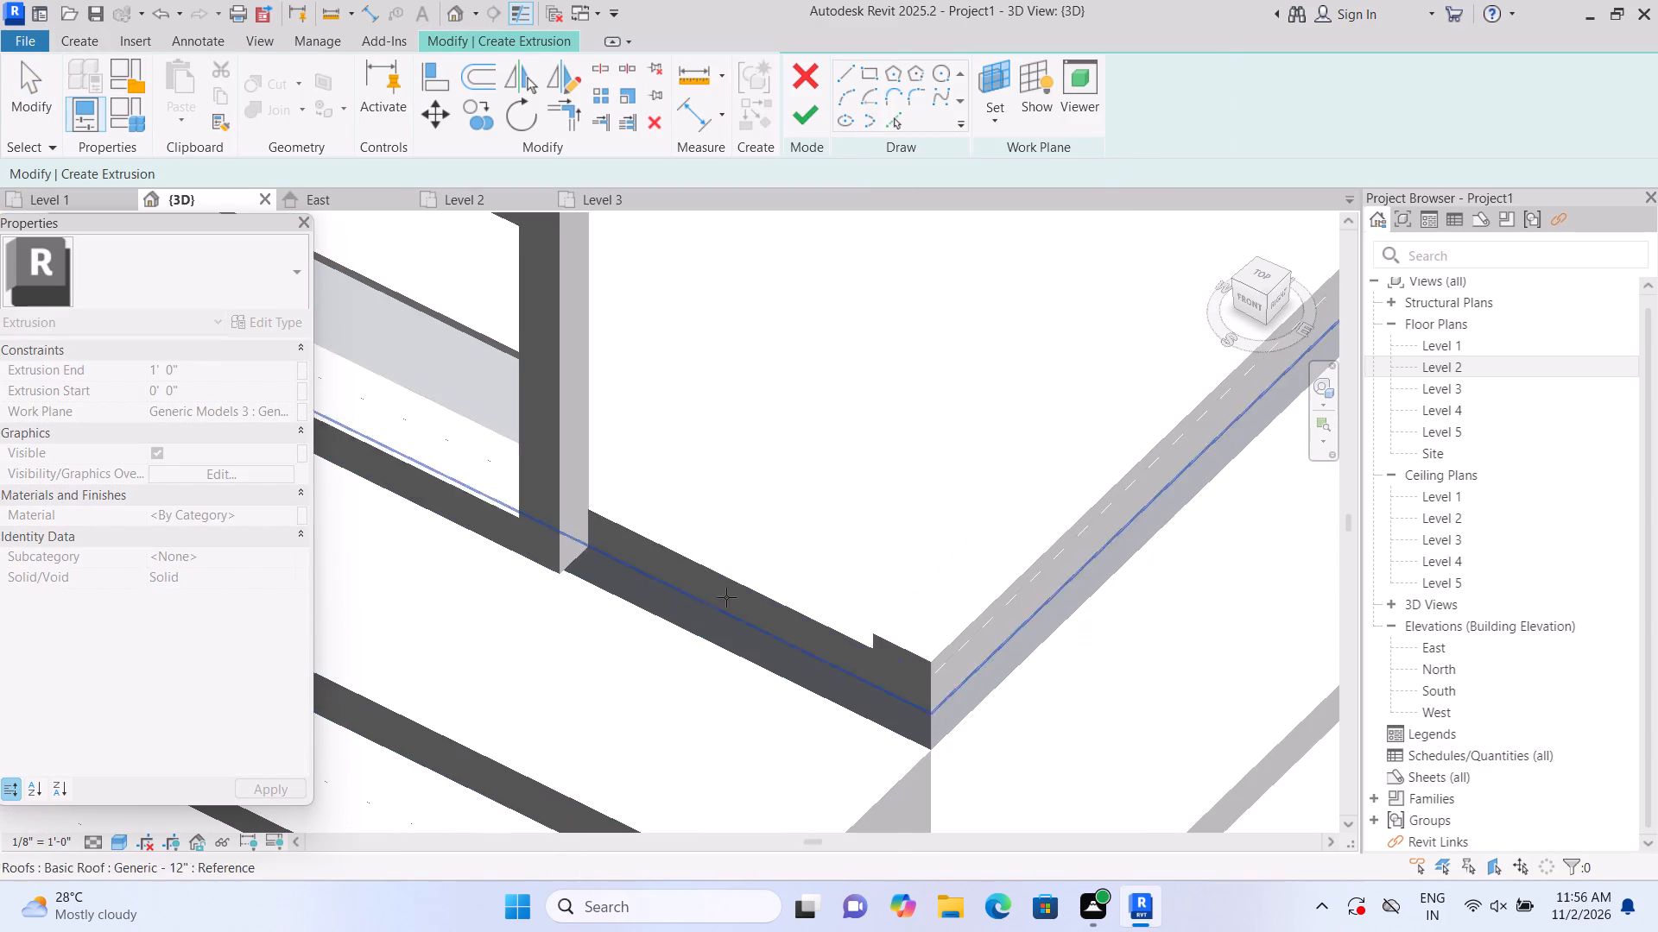
left_click(751, 570)
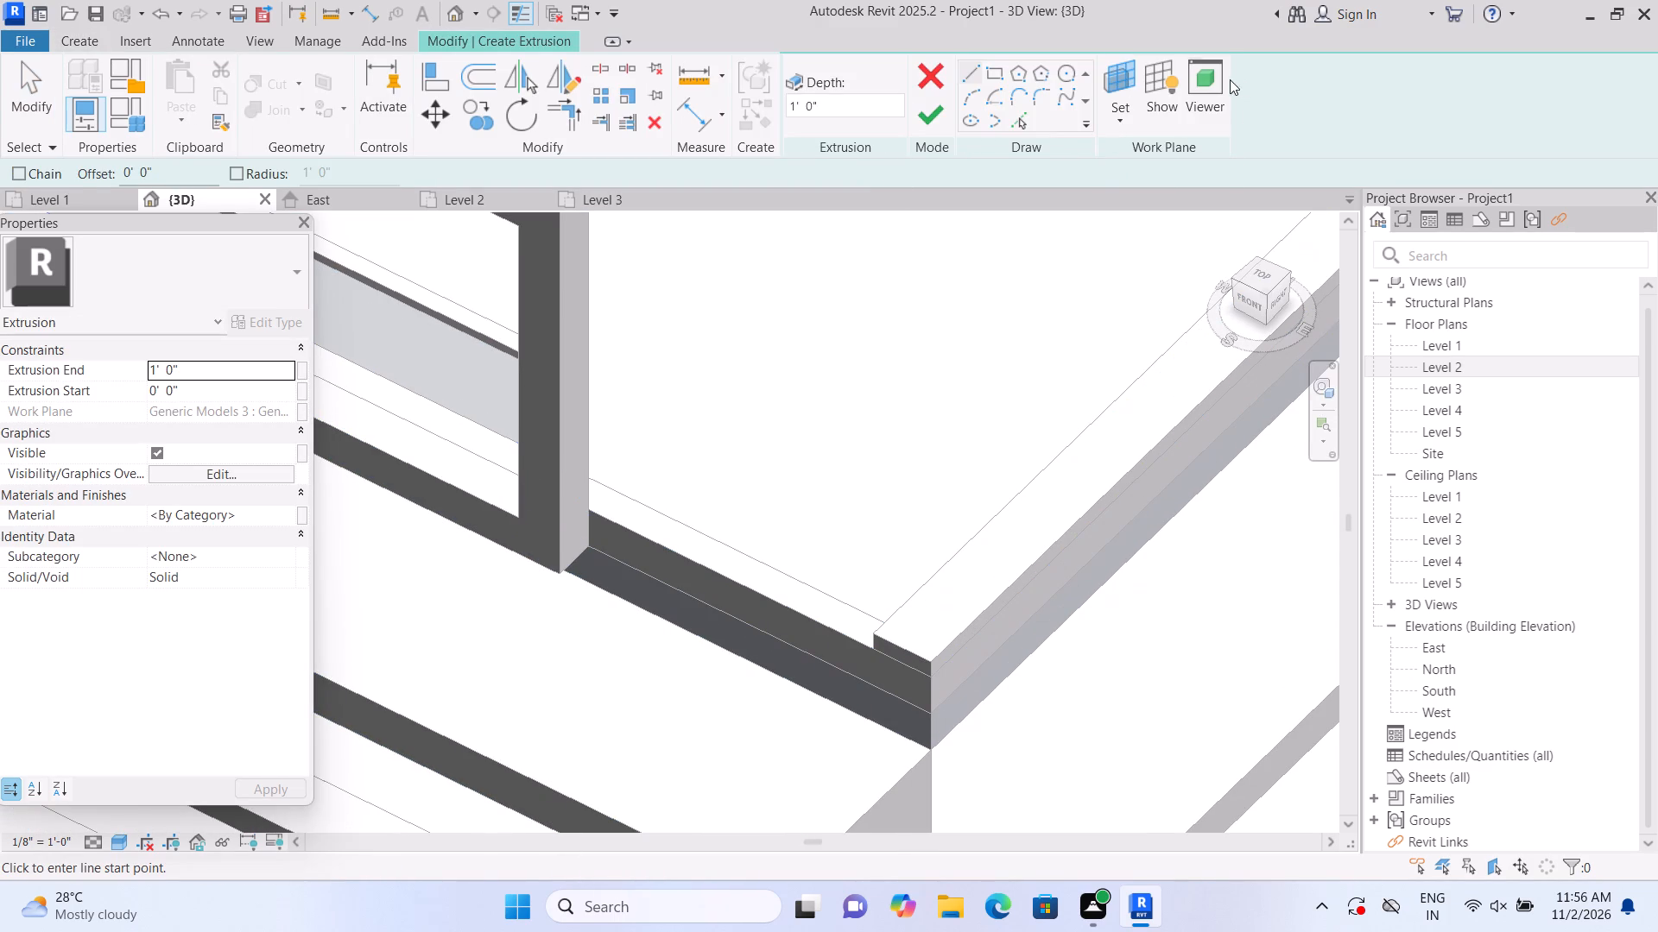
left_click(1000, 73)
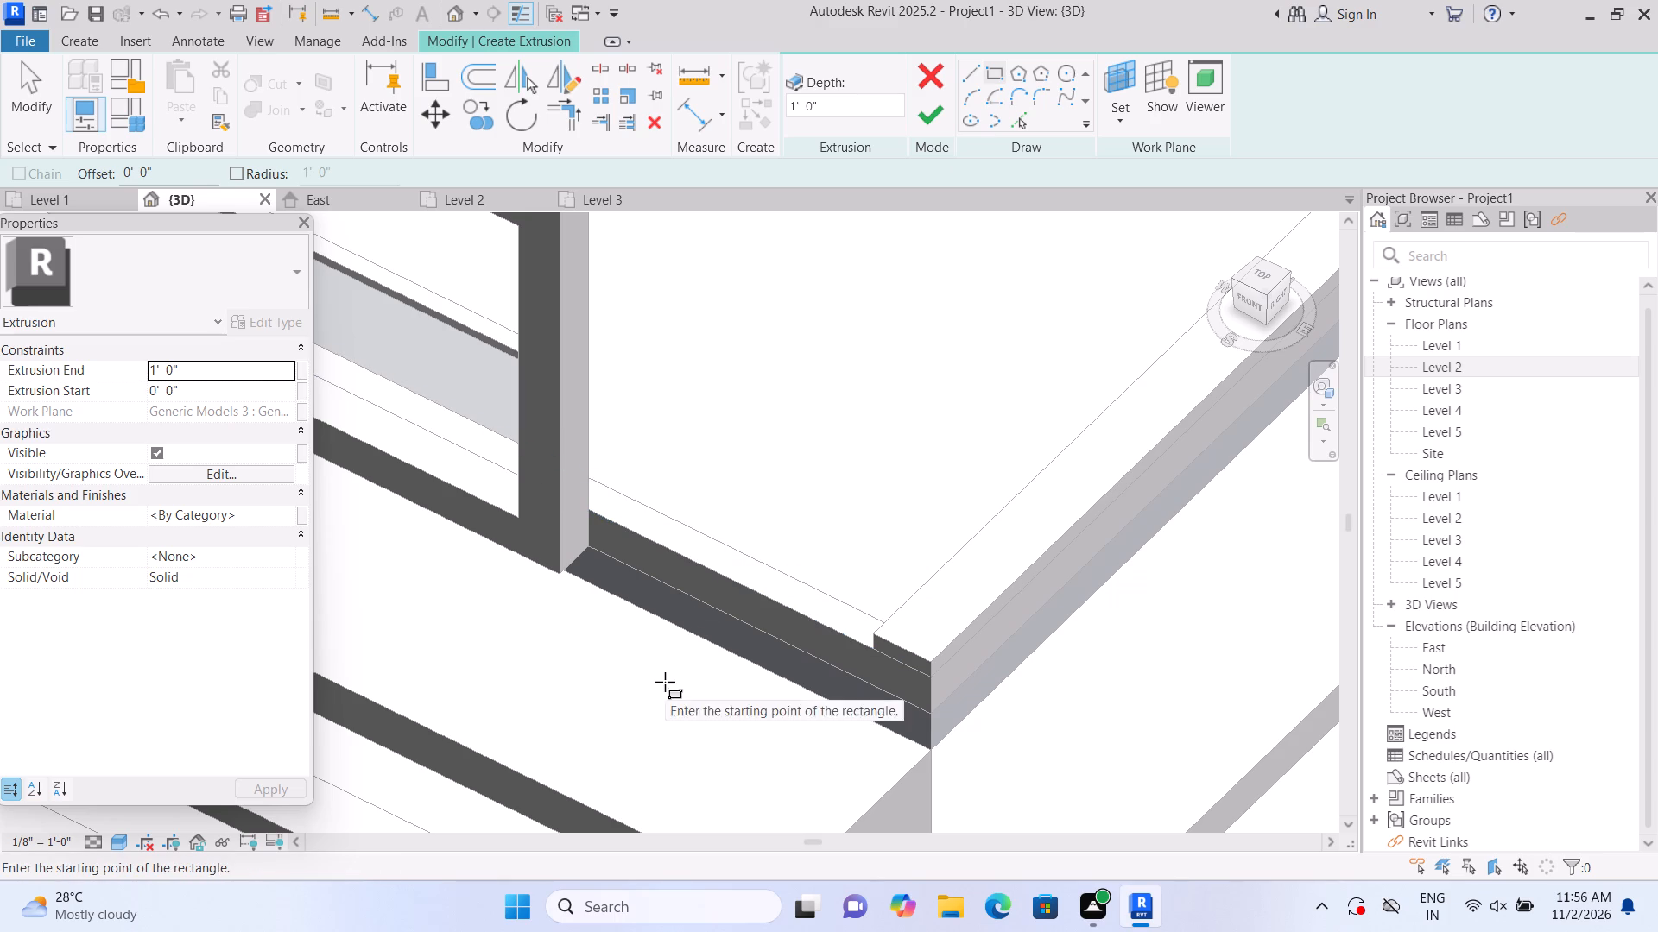
middle_click_drag(665, 682, 477, 725)
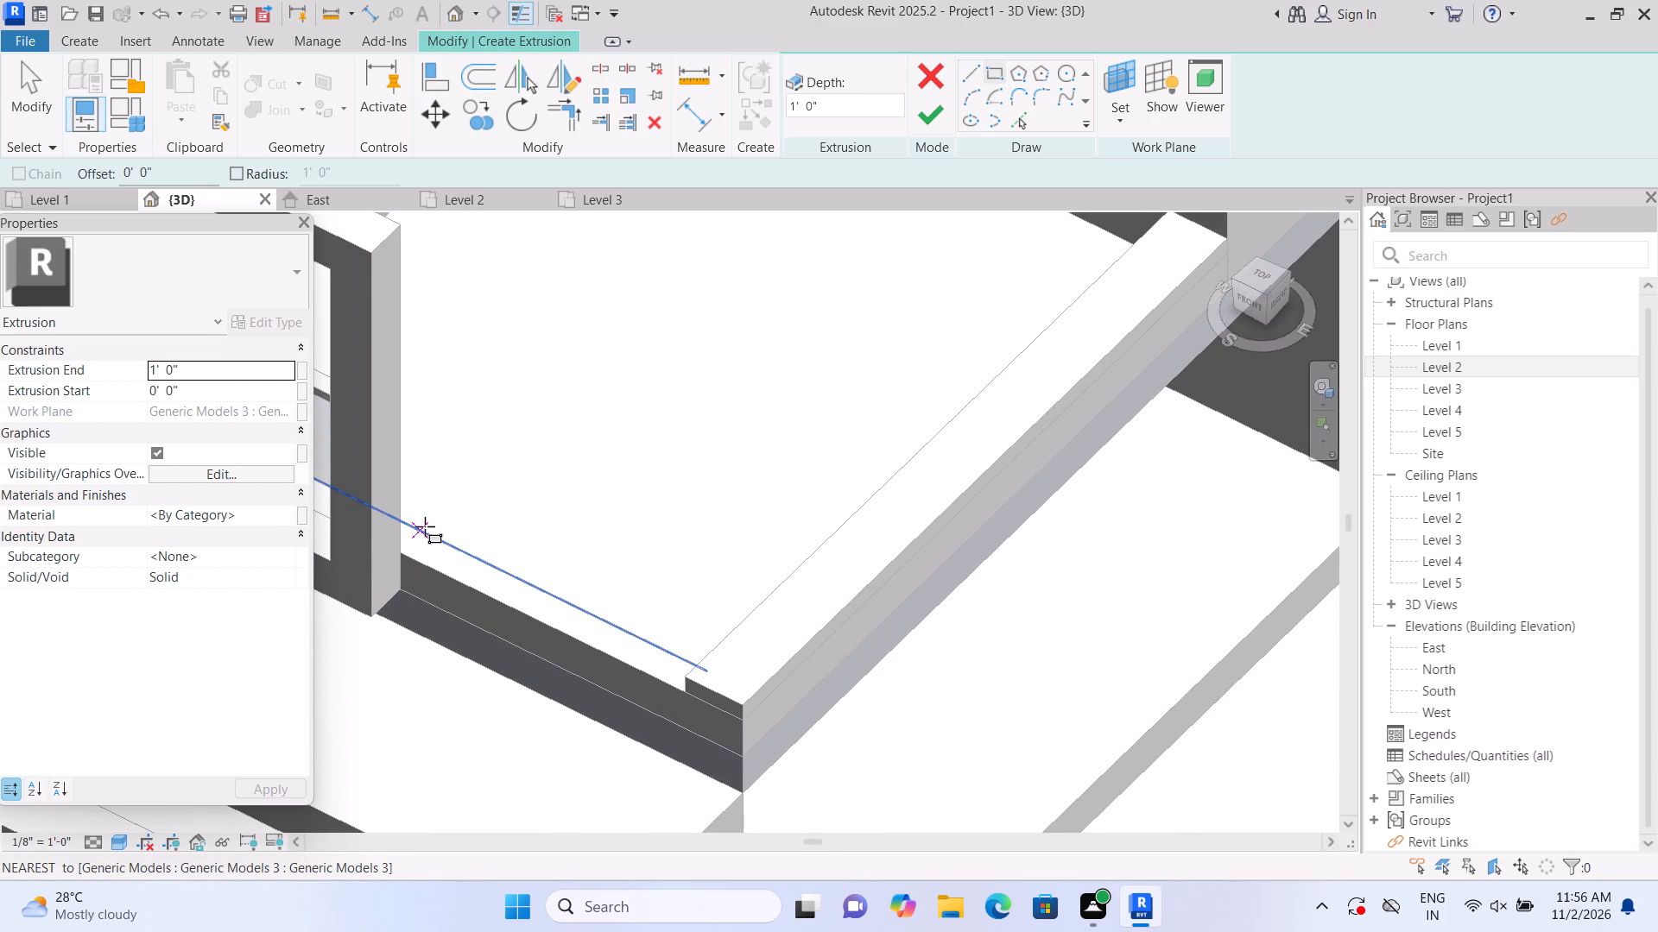
left_click(415, 522)
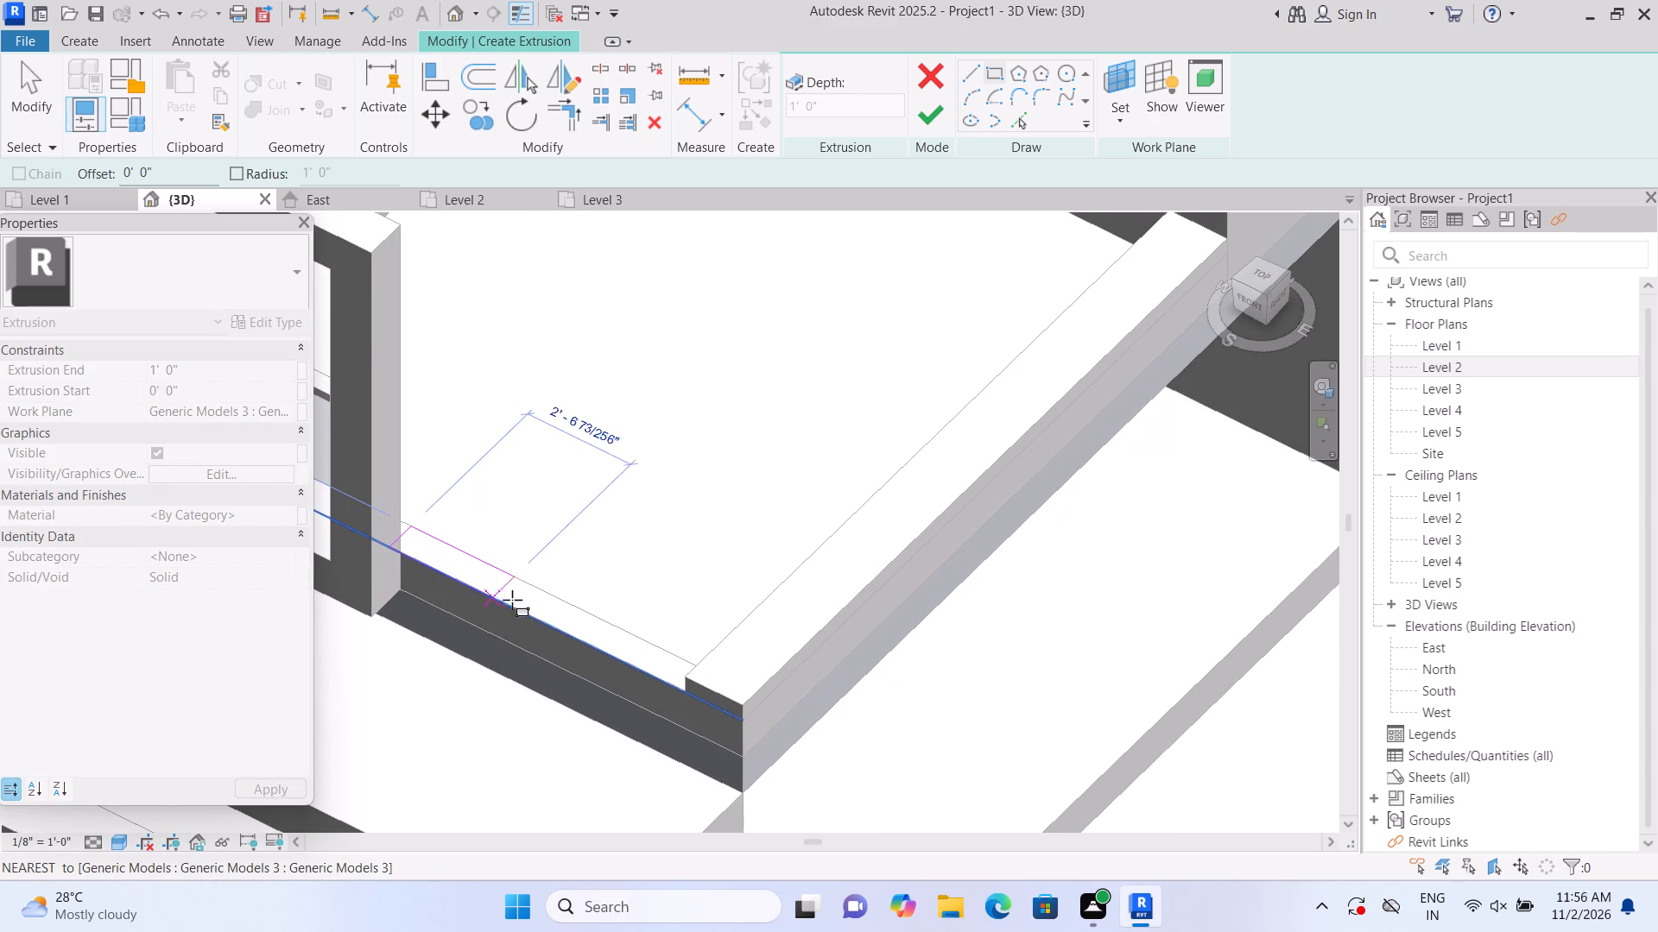
left_click(694, 693)
left_click(939, 115)
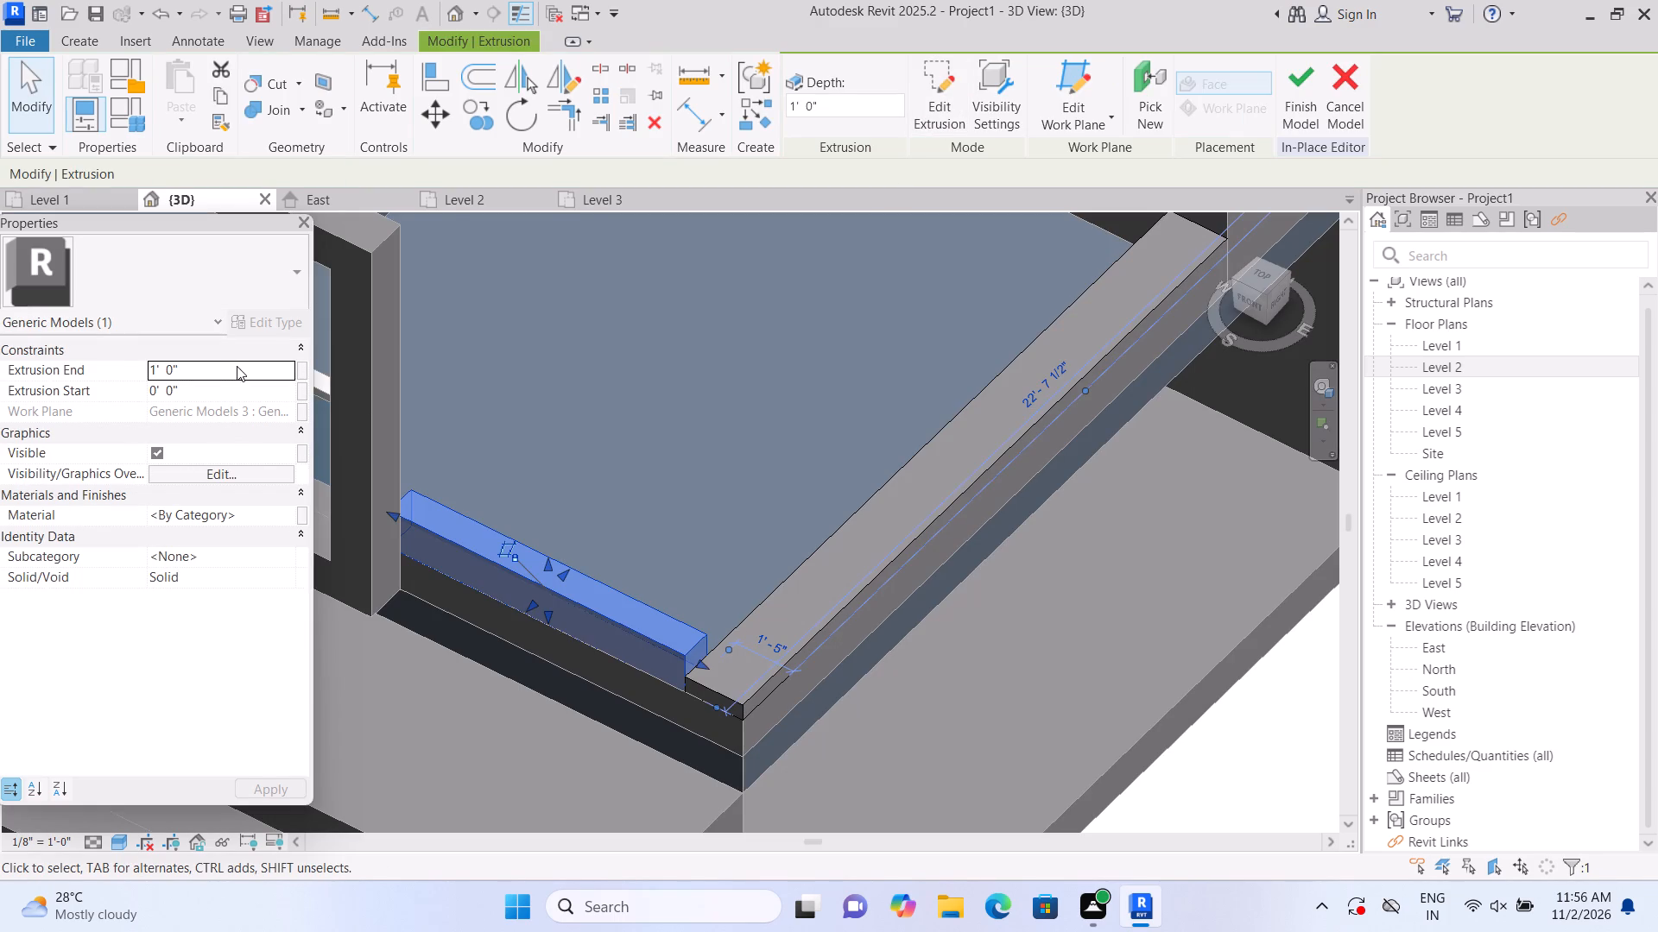
Set the front-curb extrusion's end to 5".
left_click(237, 366)
key("BackSpace")
type("5\"")
key("Return")
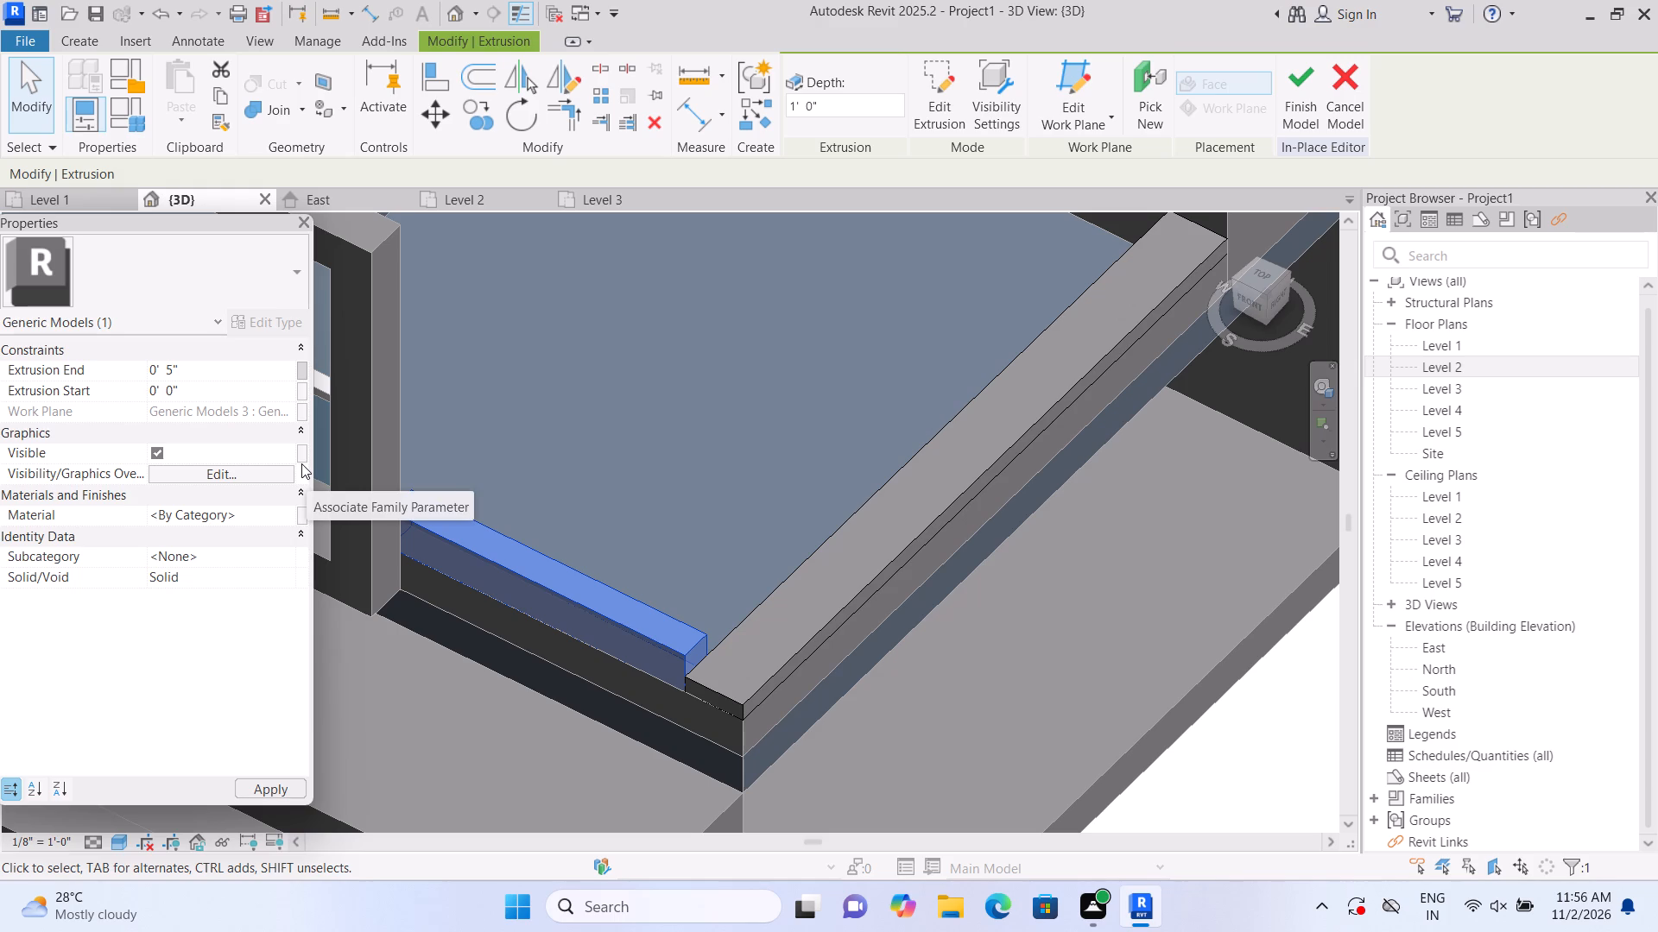
scroll(630, 769, "up", 1)
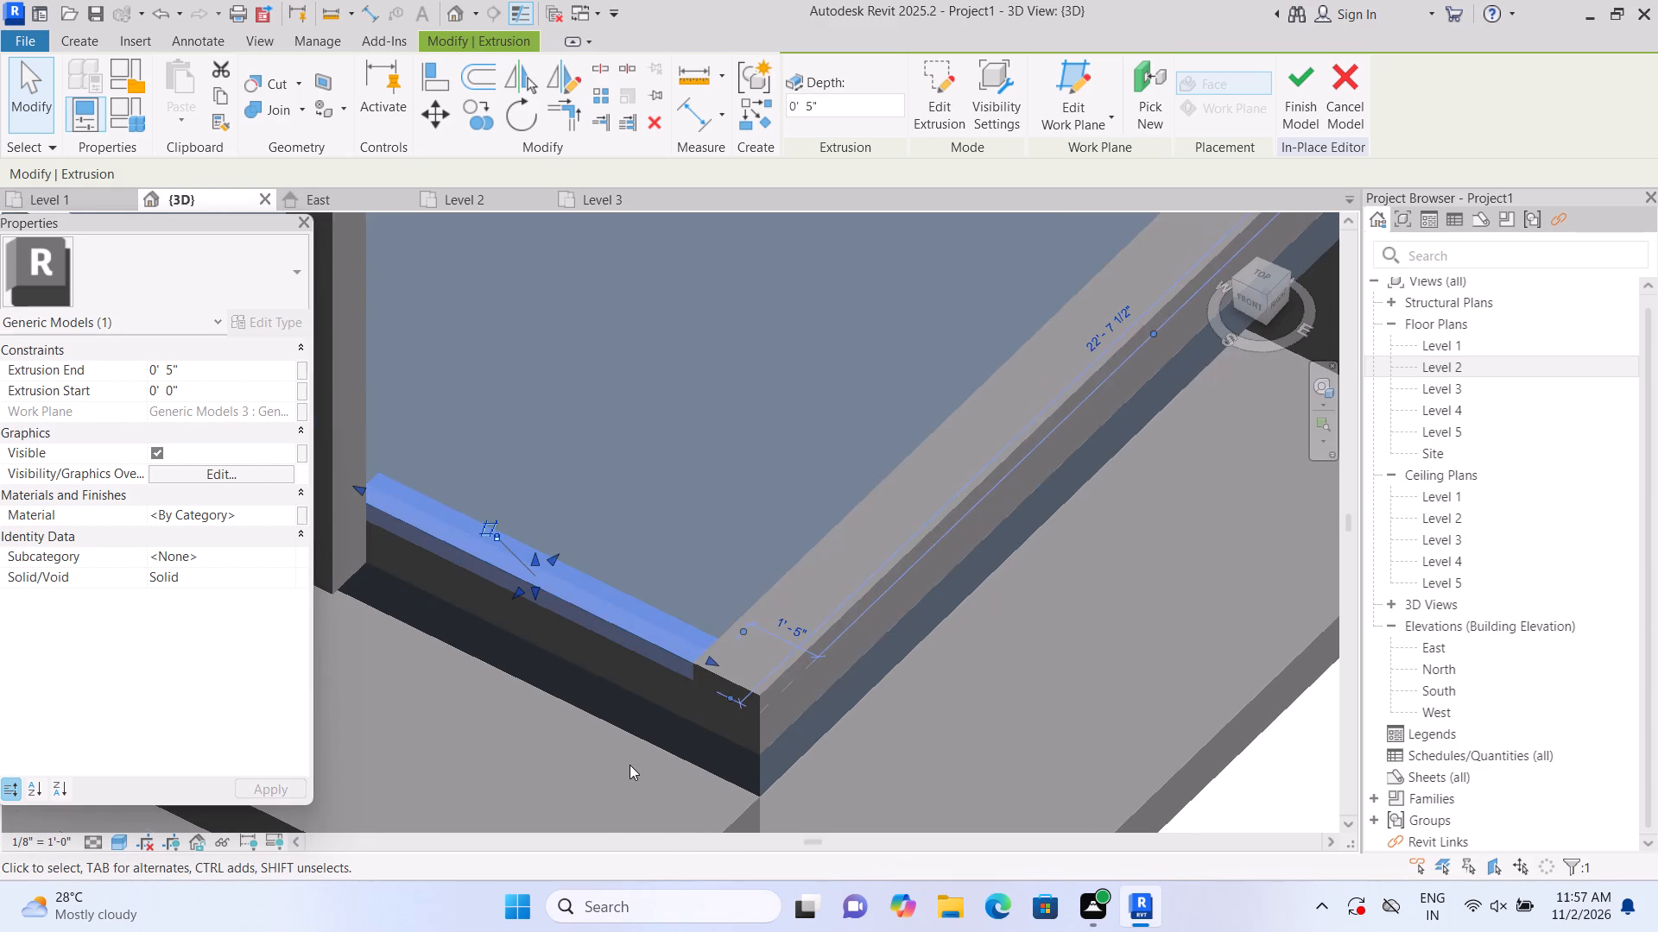
scroll(630, 761, "up", 2)
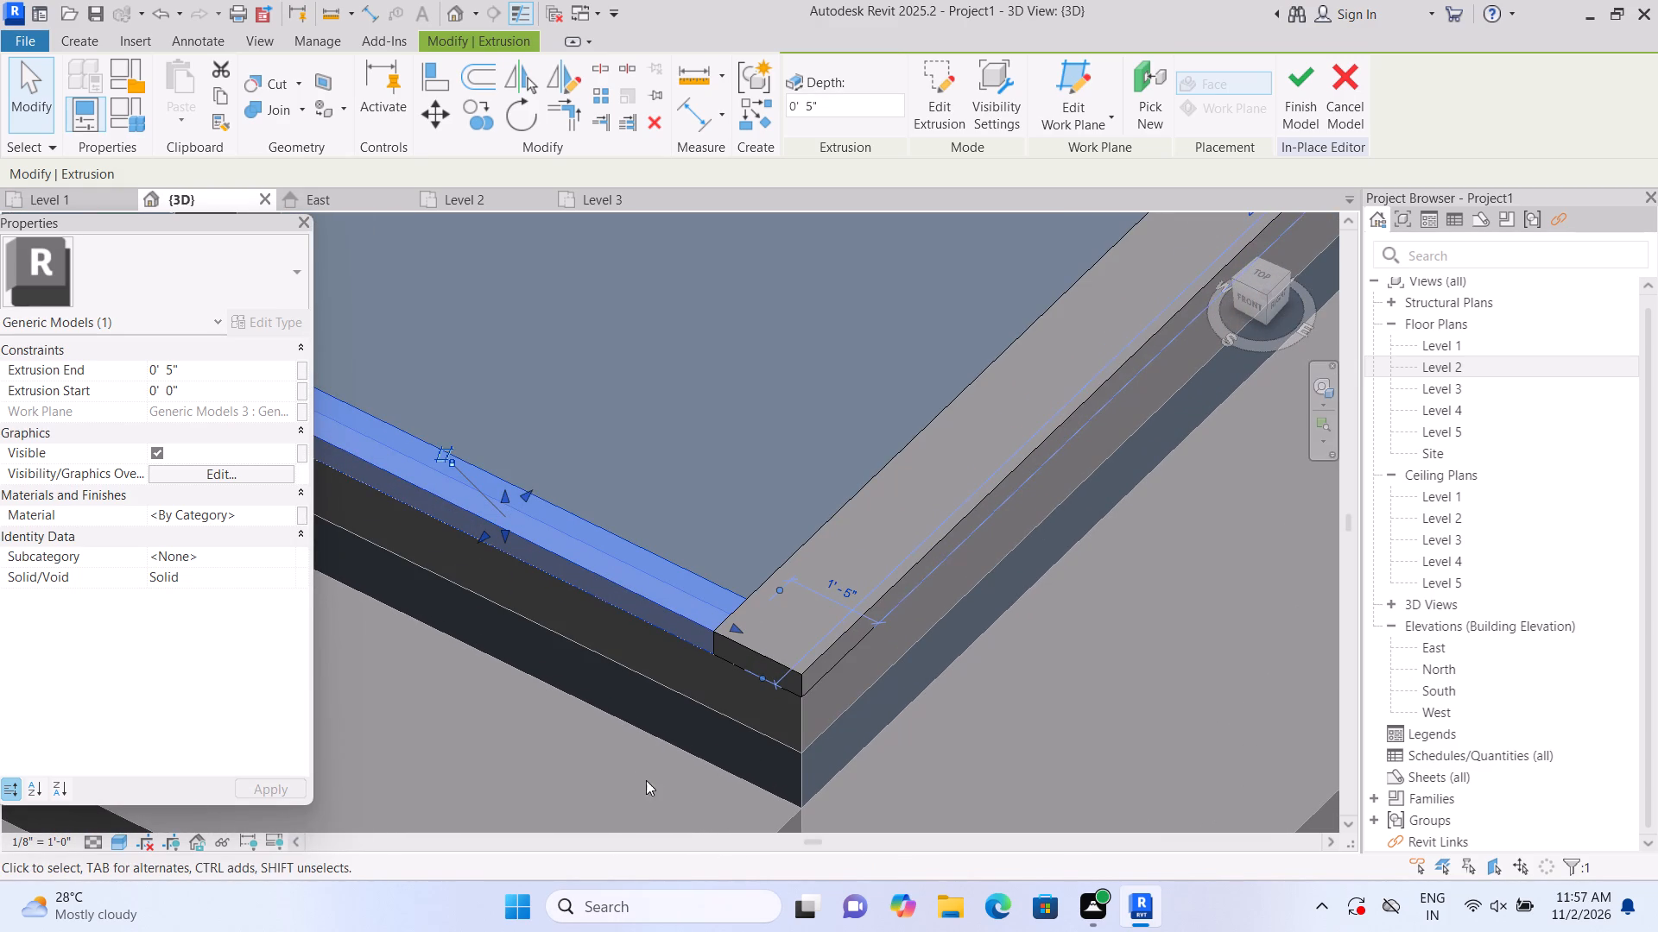
scroll(688, 772, "up", 1)
left_click(623, 765)
scroll(623, 765, "down", 2)
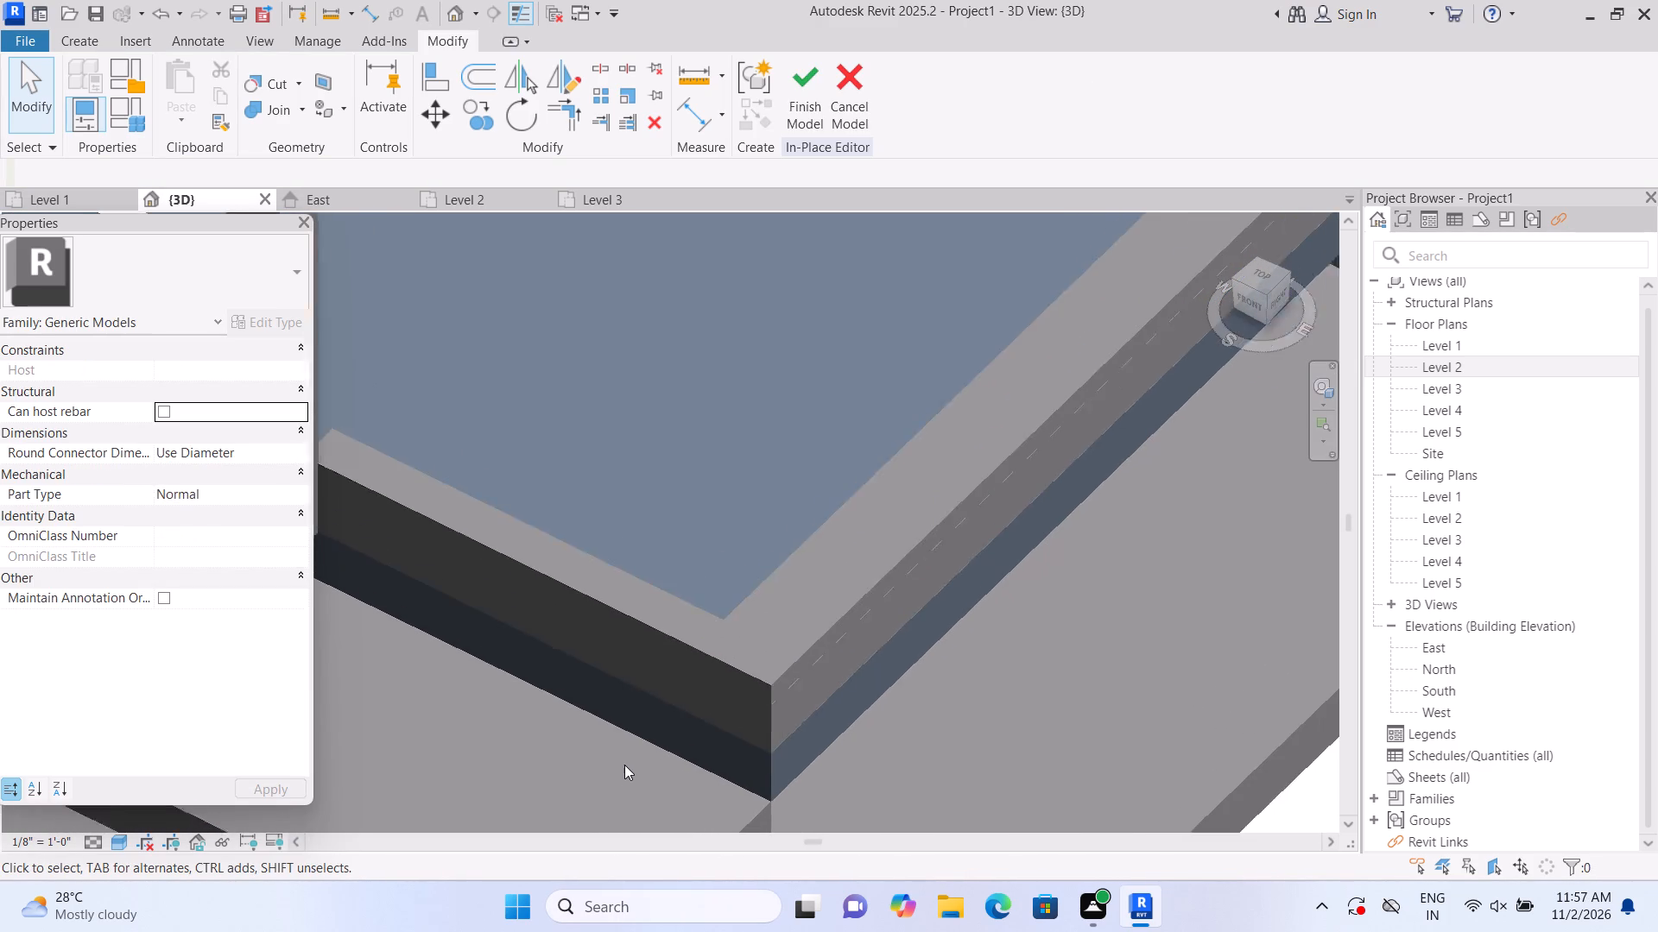
Join the front-curb extrusion to the side-curb extrusion at the terrace corner in the 3D view.
scroll(624, 765, "down", 1)
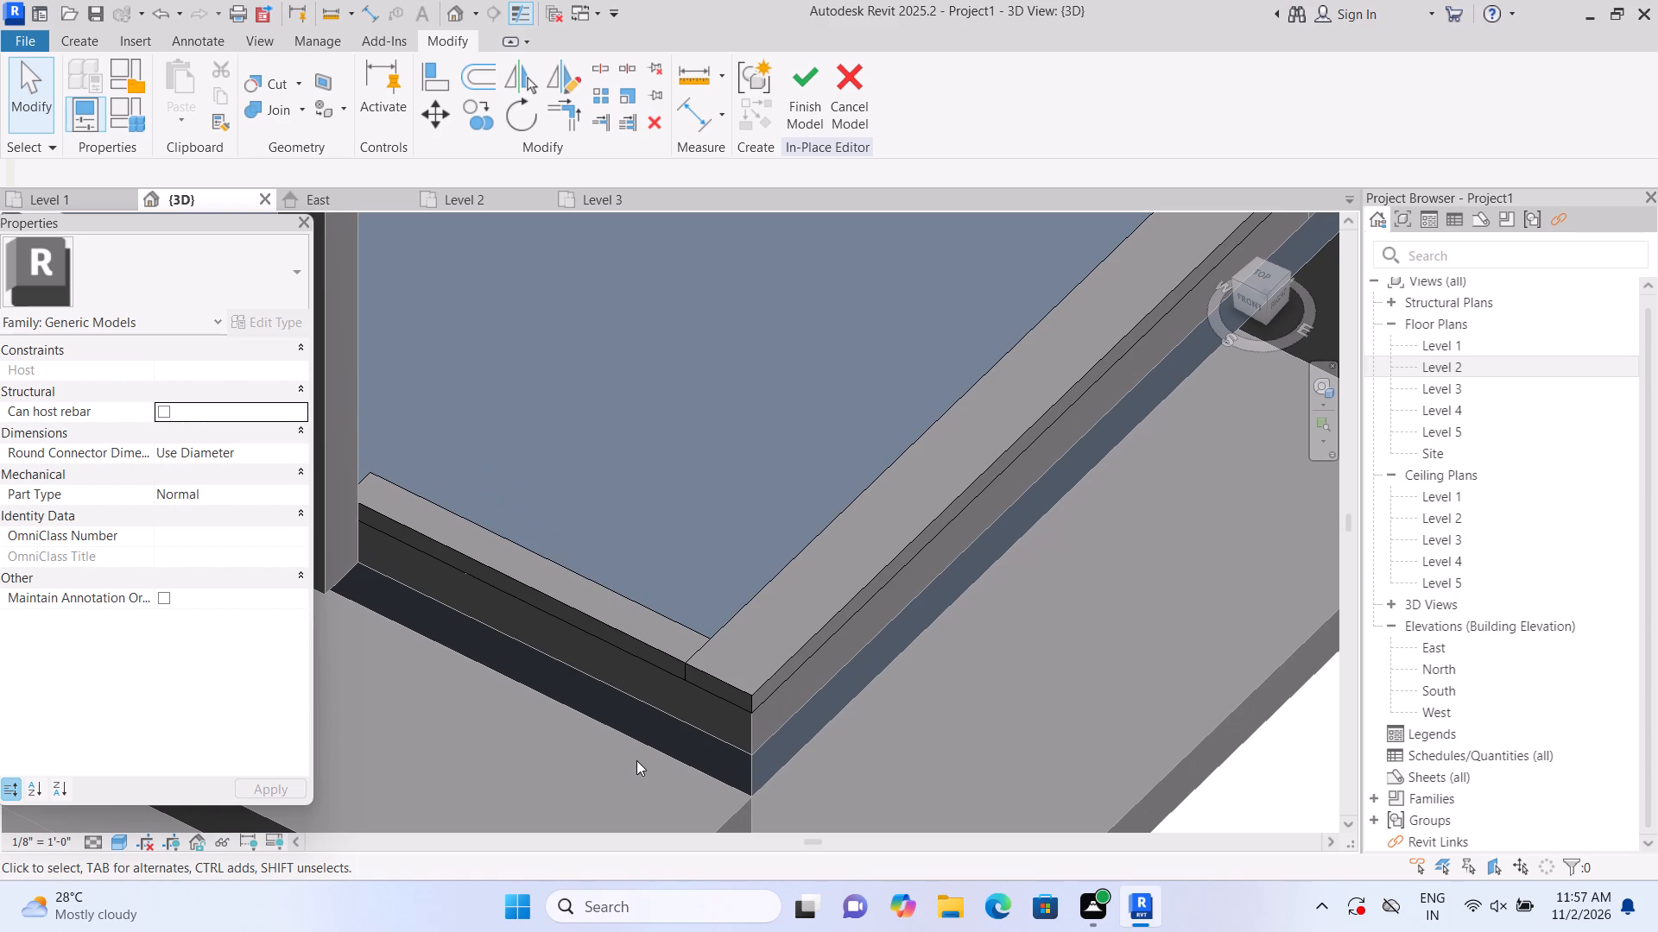
left_click(300, 110)
left_click(302, 141)
scroll(710, 612, "up", 1)
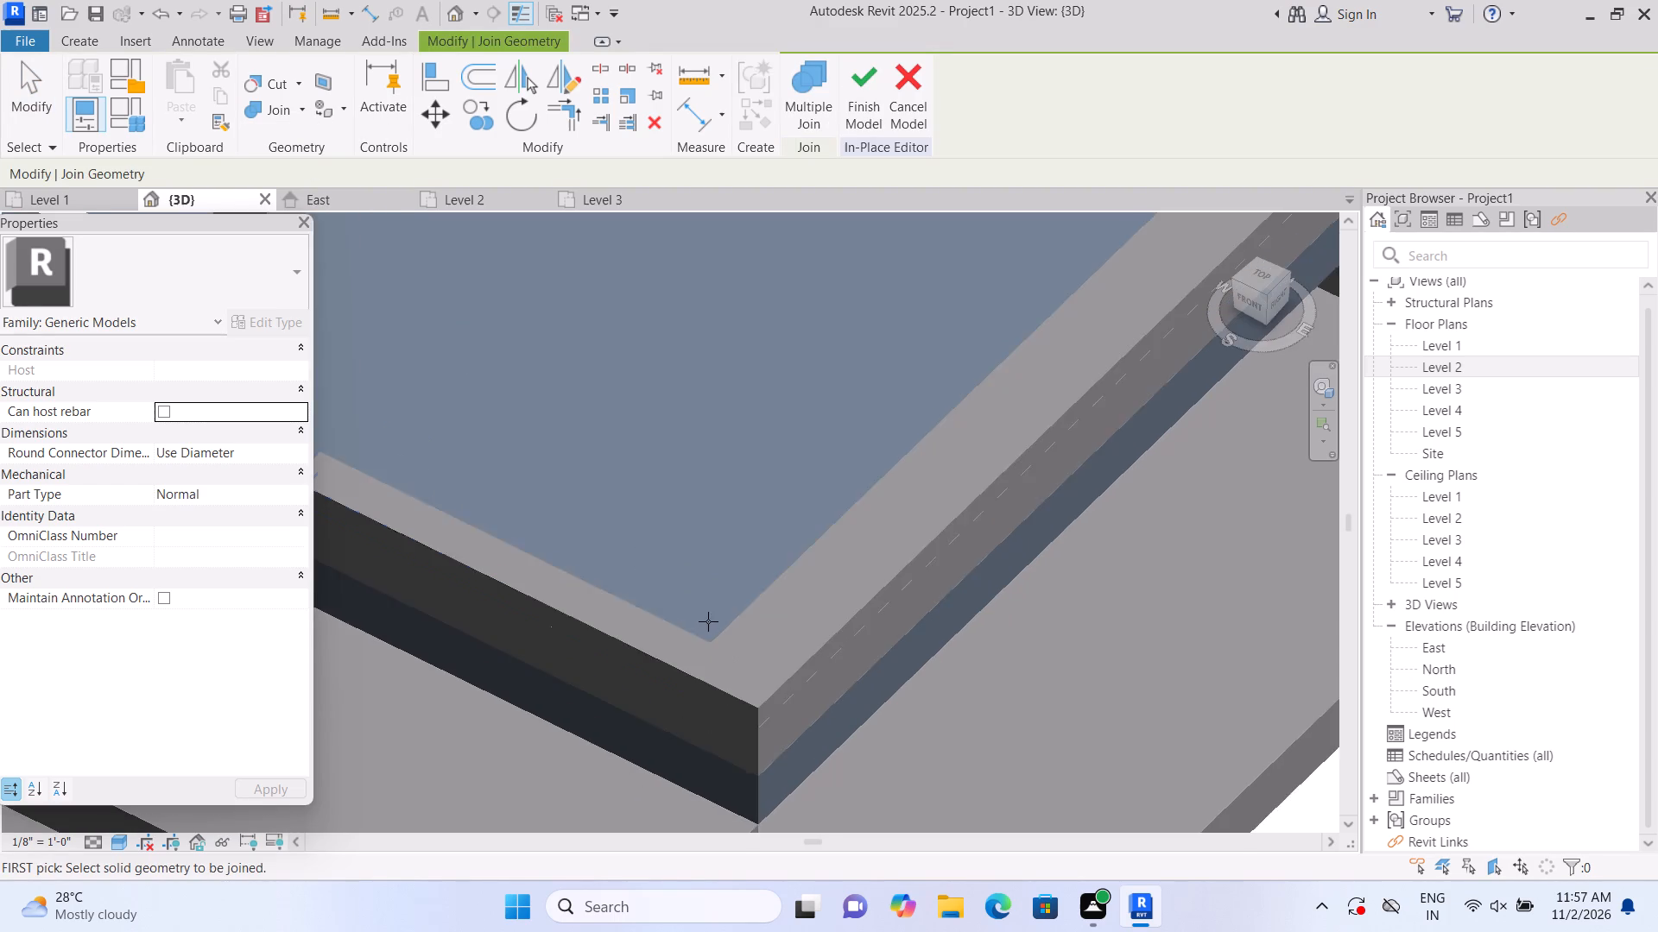
scroll(692, 658, "up", 2)
left_click(687, 658)
left_click(788, 665)
scroll(788, 665, "down", 4)
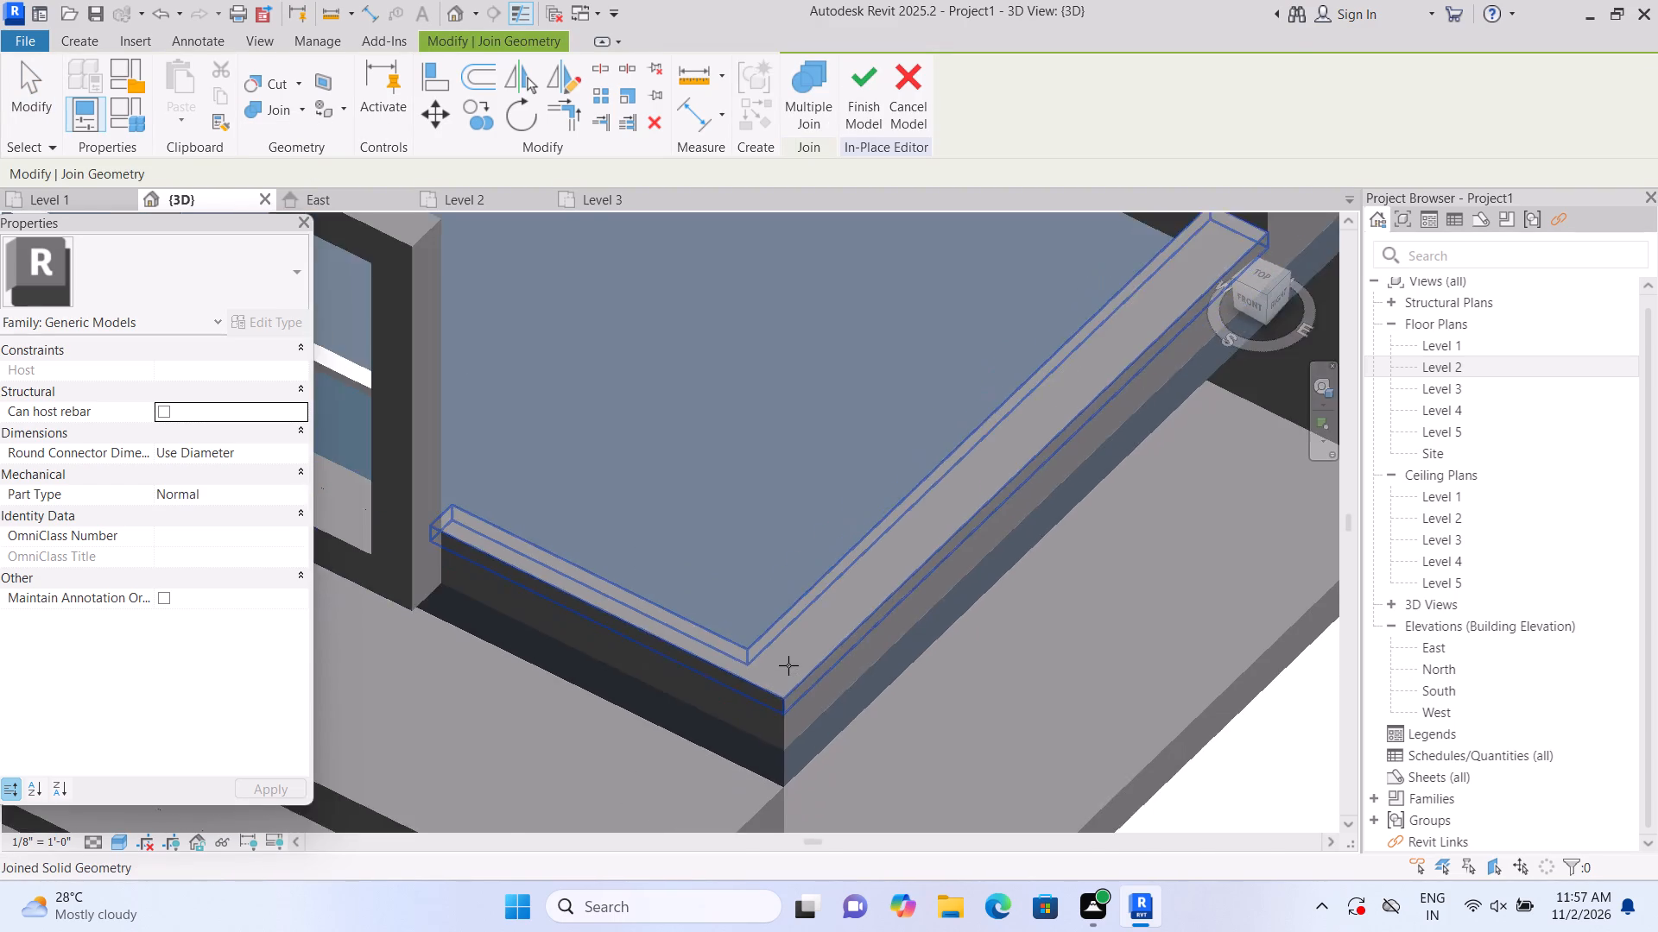
scroll(788, 665, "down", 4)
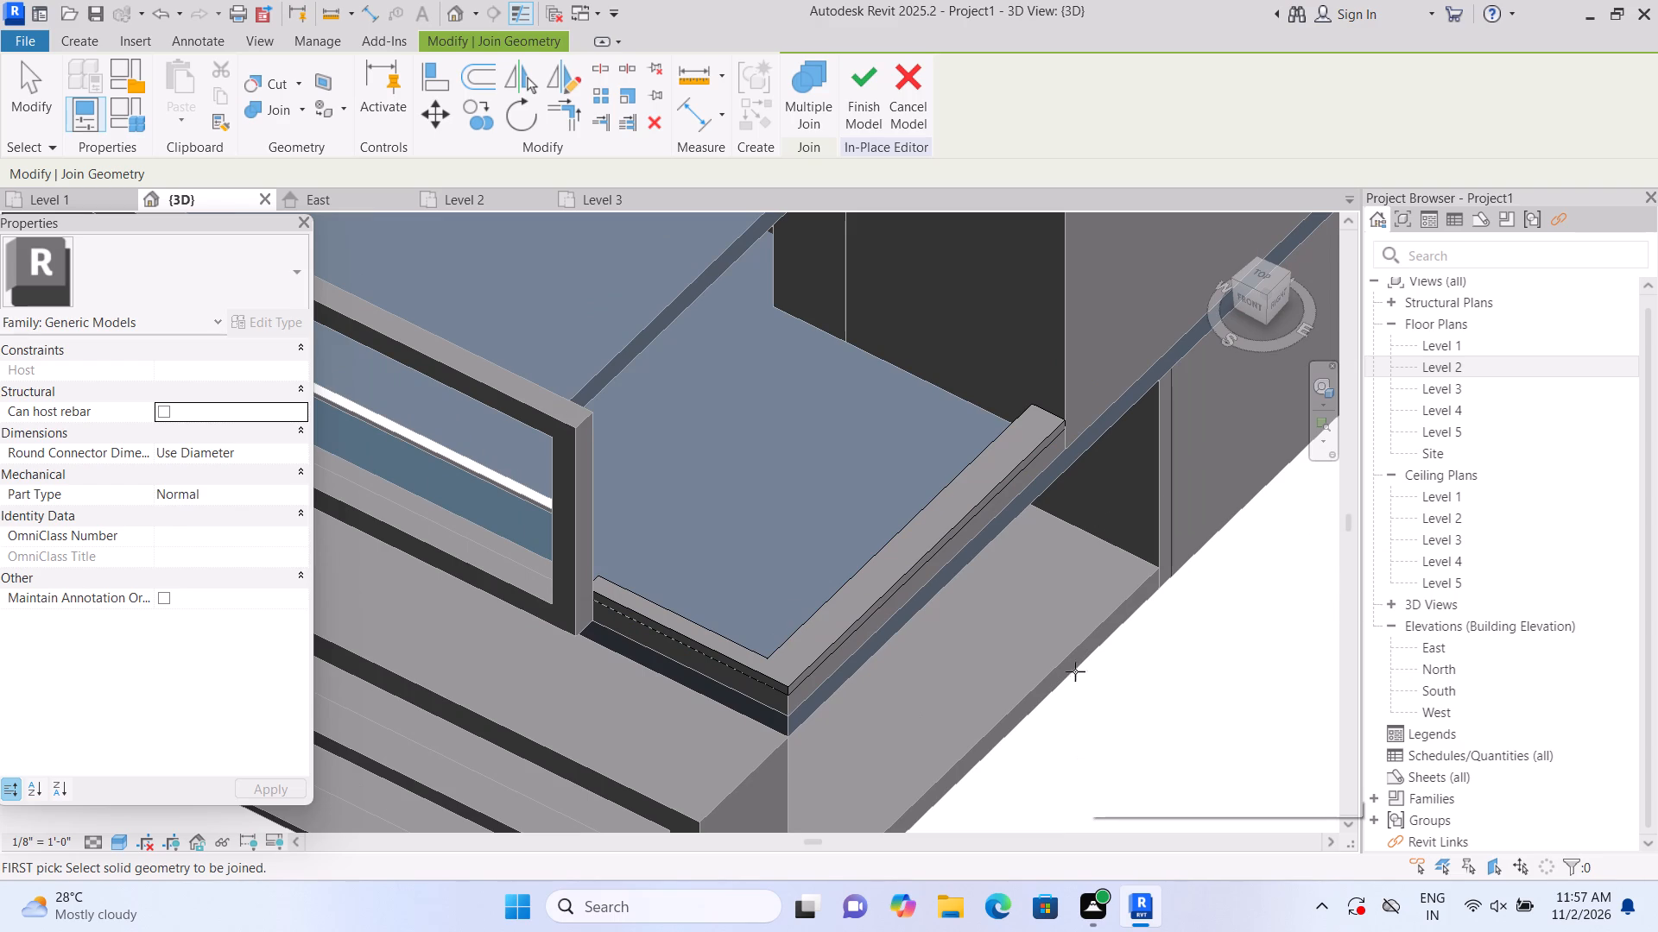
Open the Level 2 floor plan and finish the in-place curb model.
double_click(1424, 368)
scroll(1123, 577, "down", 1)
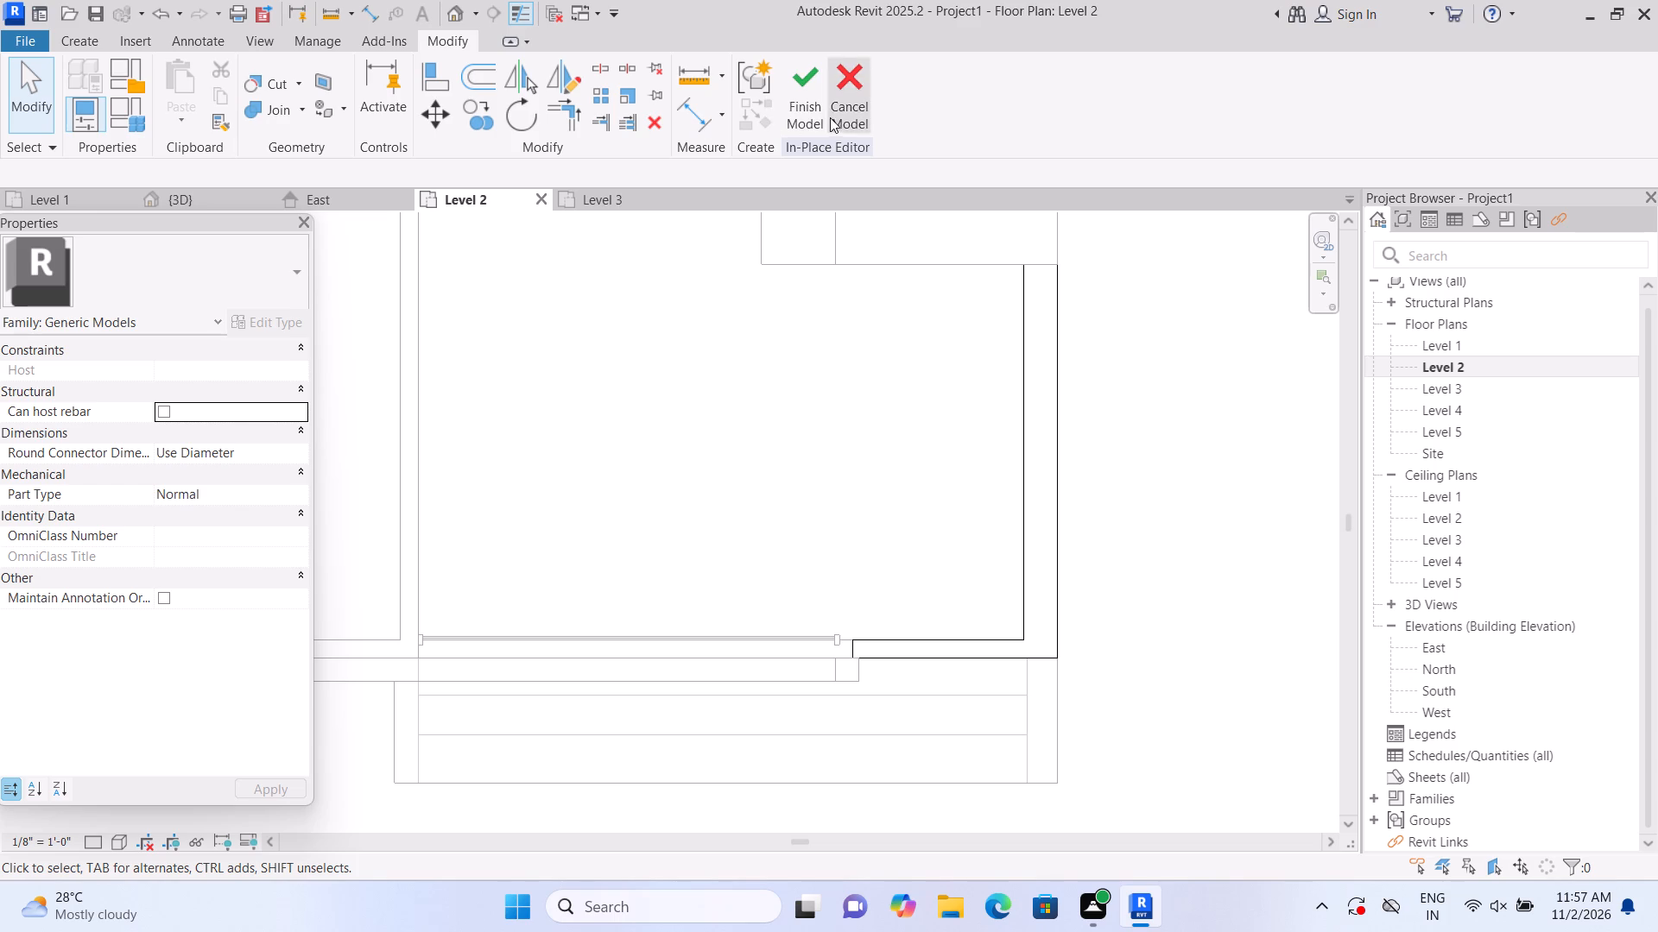
left_click(807, 117)
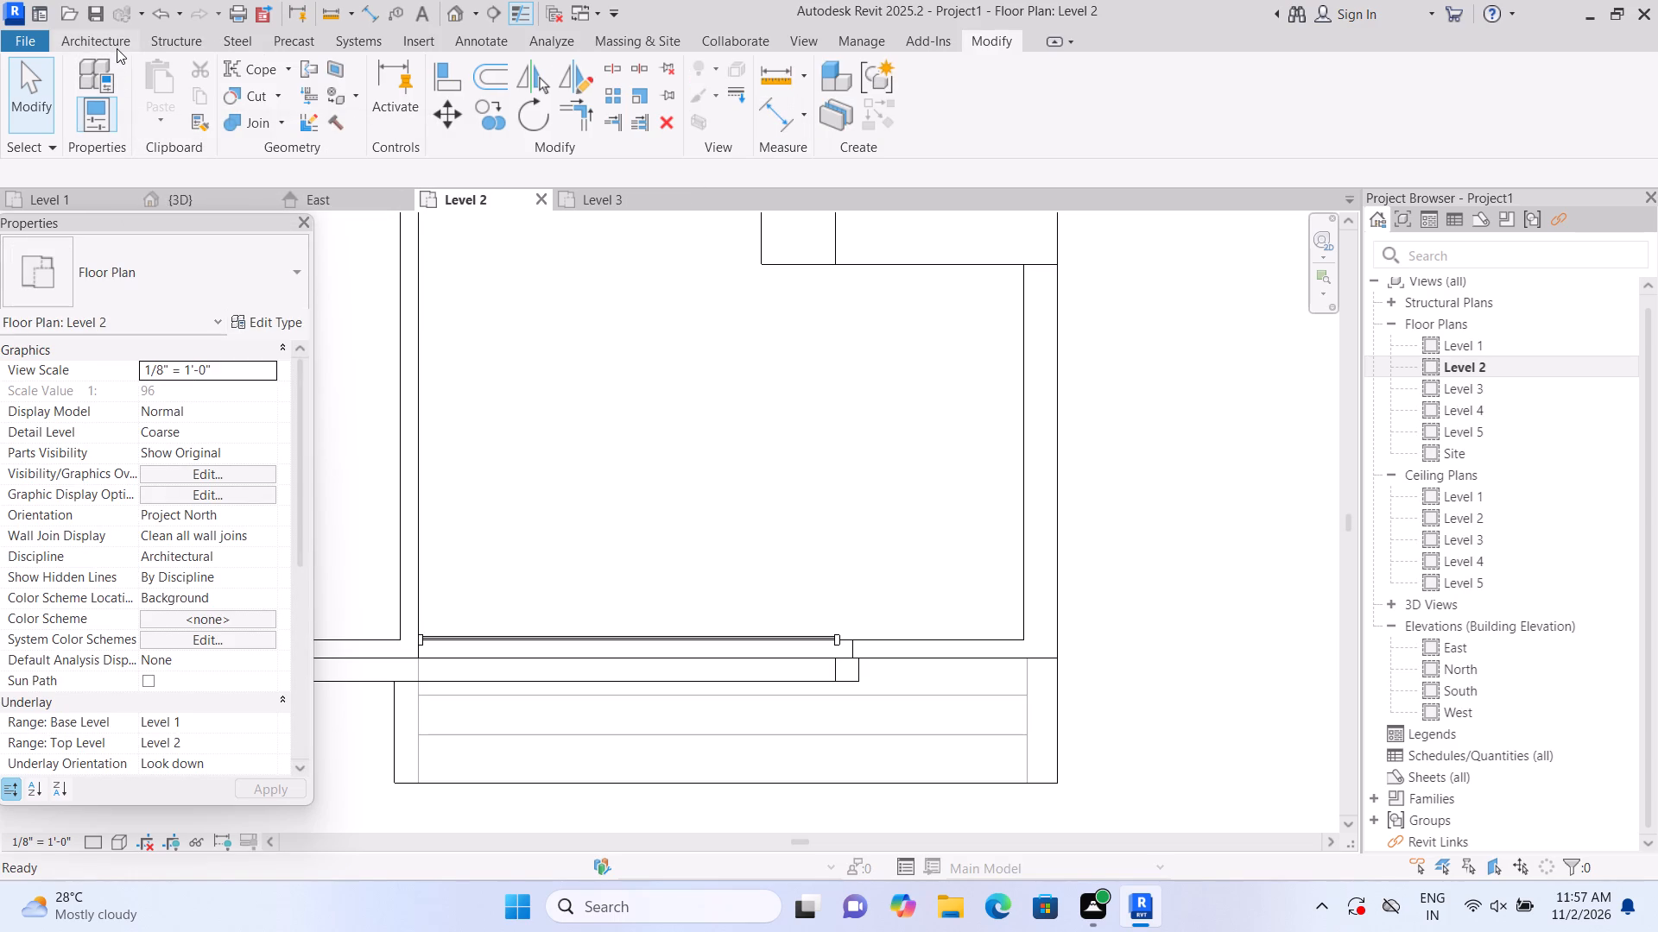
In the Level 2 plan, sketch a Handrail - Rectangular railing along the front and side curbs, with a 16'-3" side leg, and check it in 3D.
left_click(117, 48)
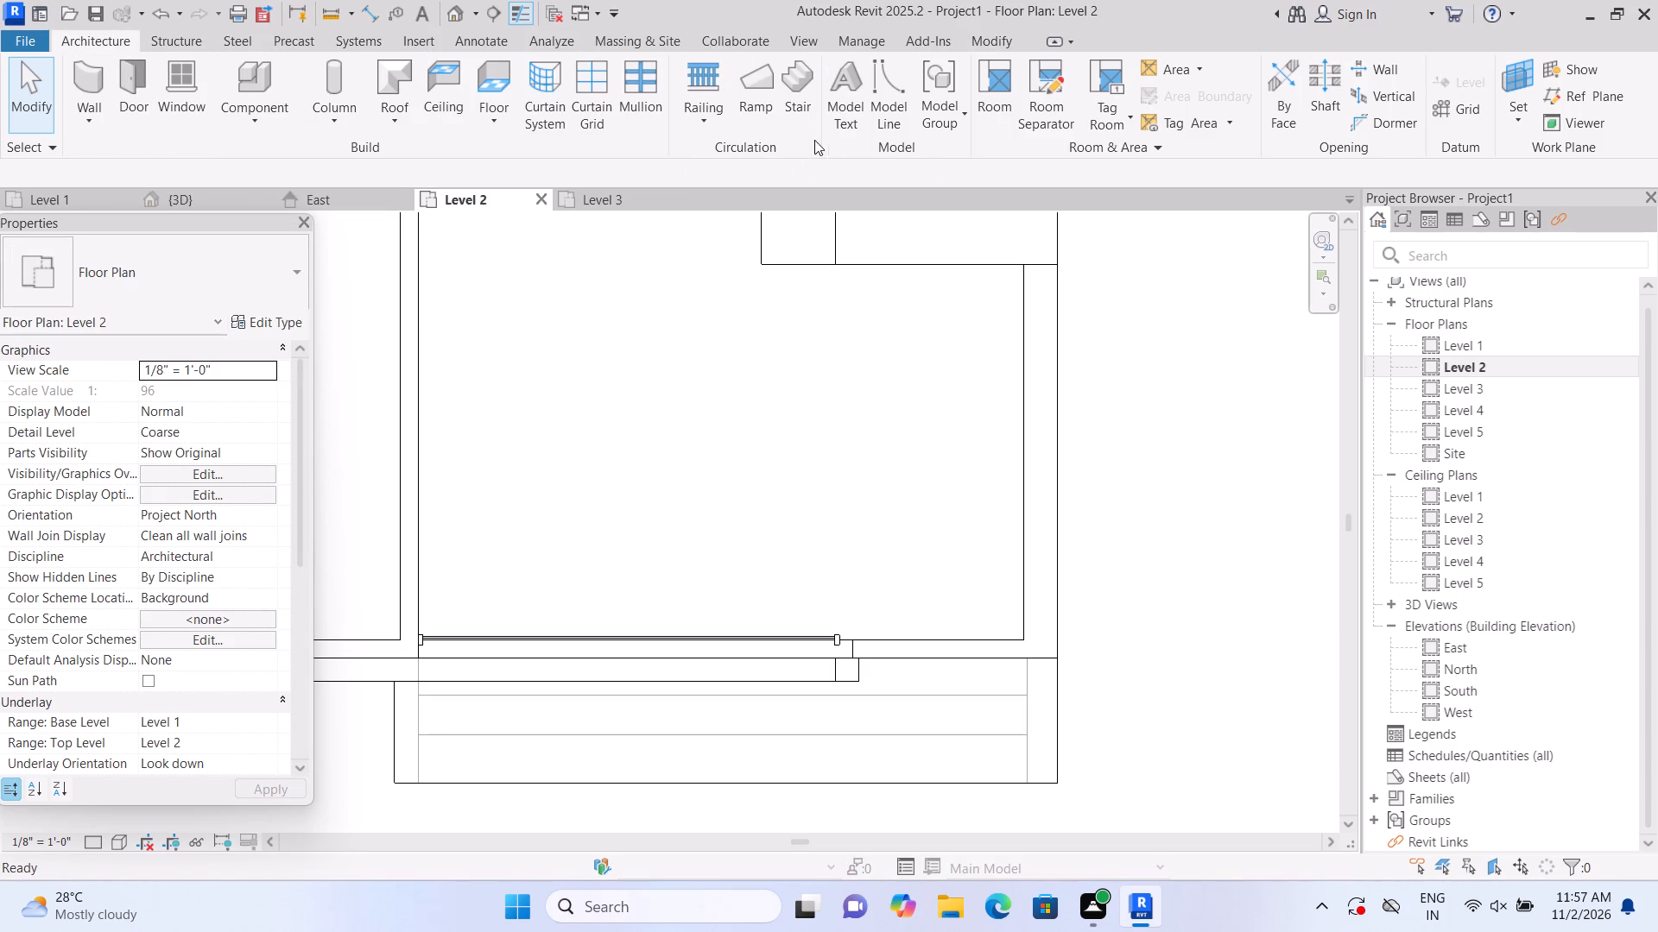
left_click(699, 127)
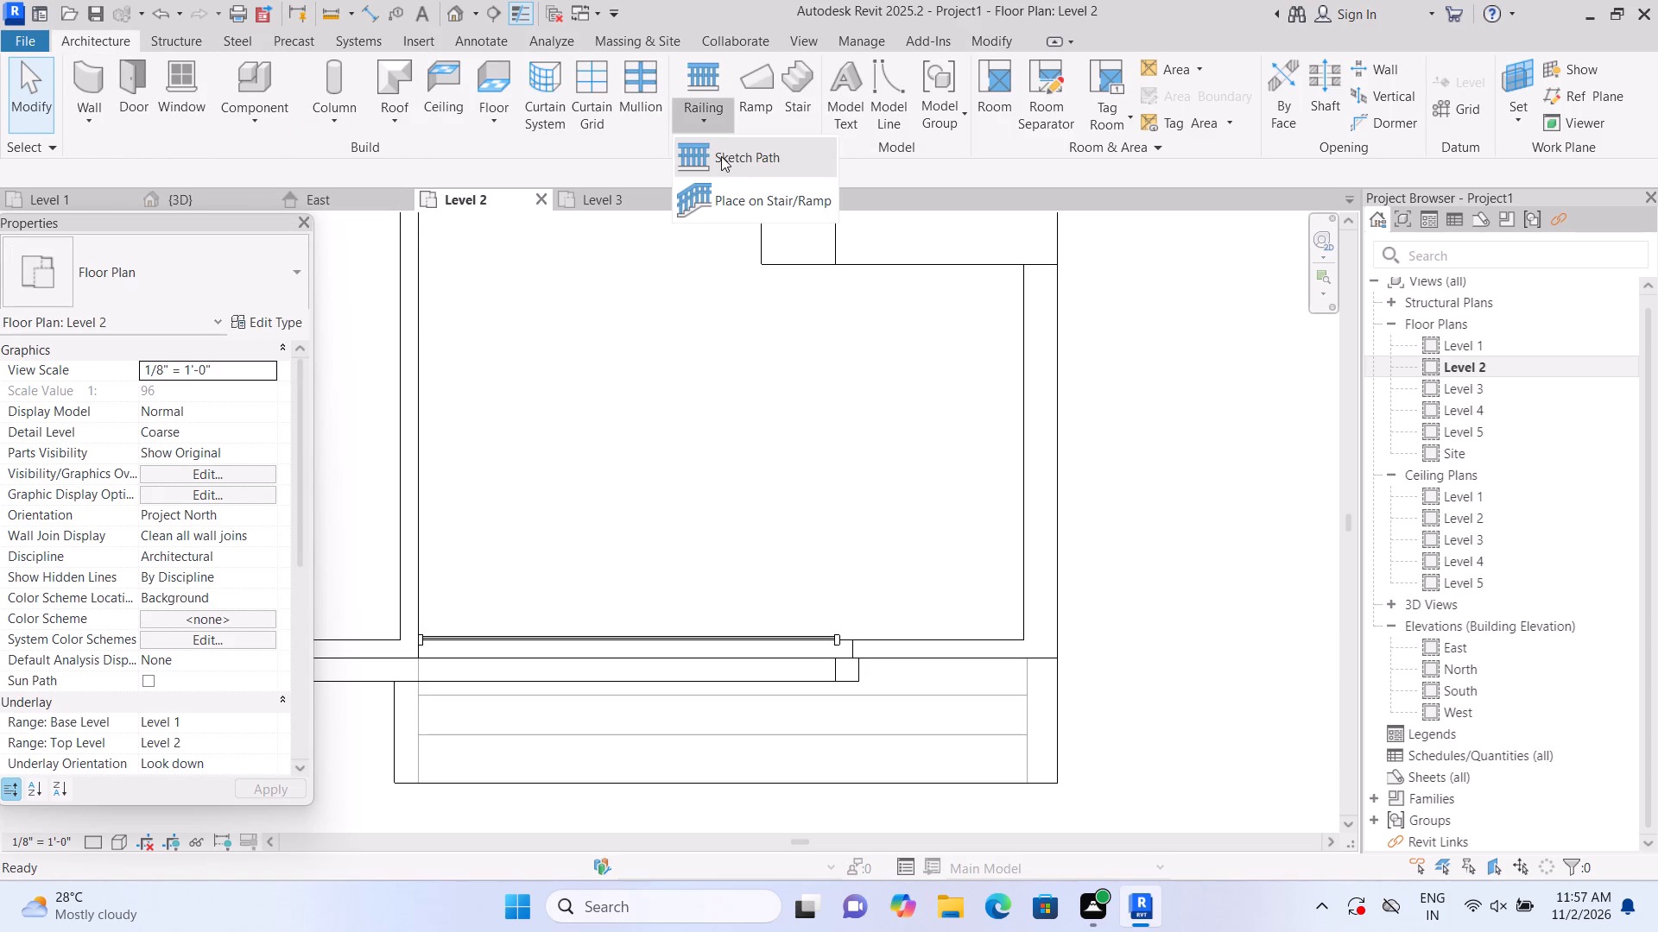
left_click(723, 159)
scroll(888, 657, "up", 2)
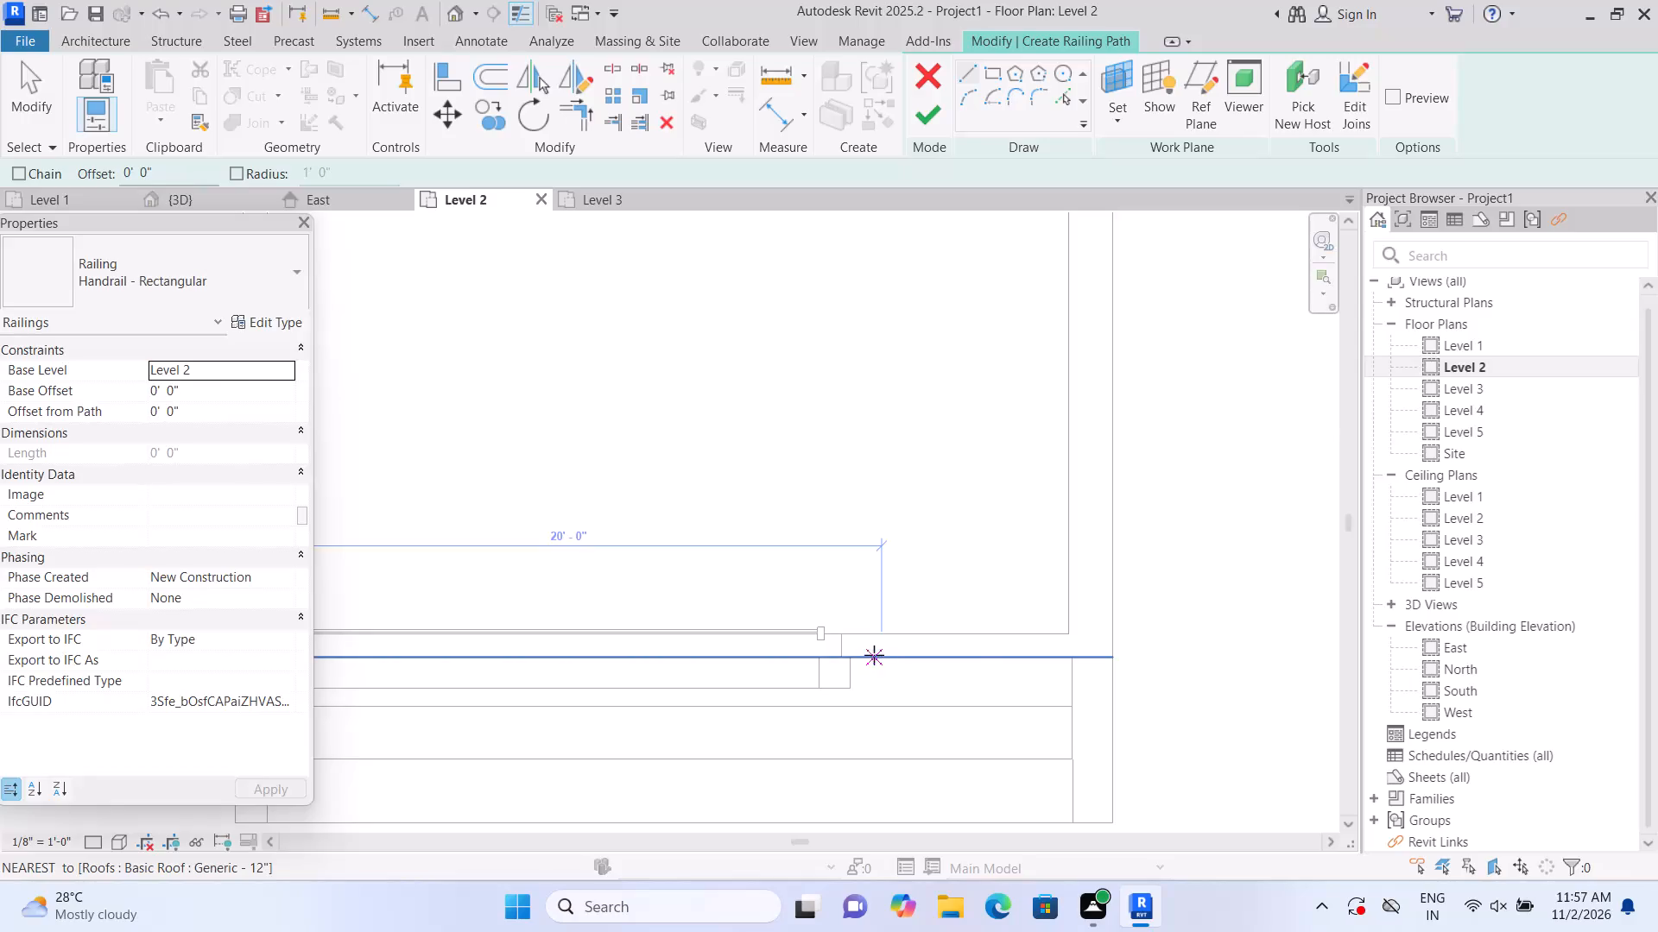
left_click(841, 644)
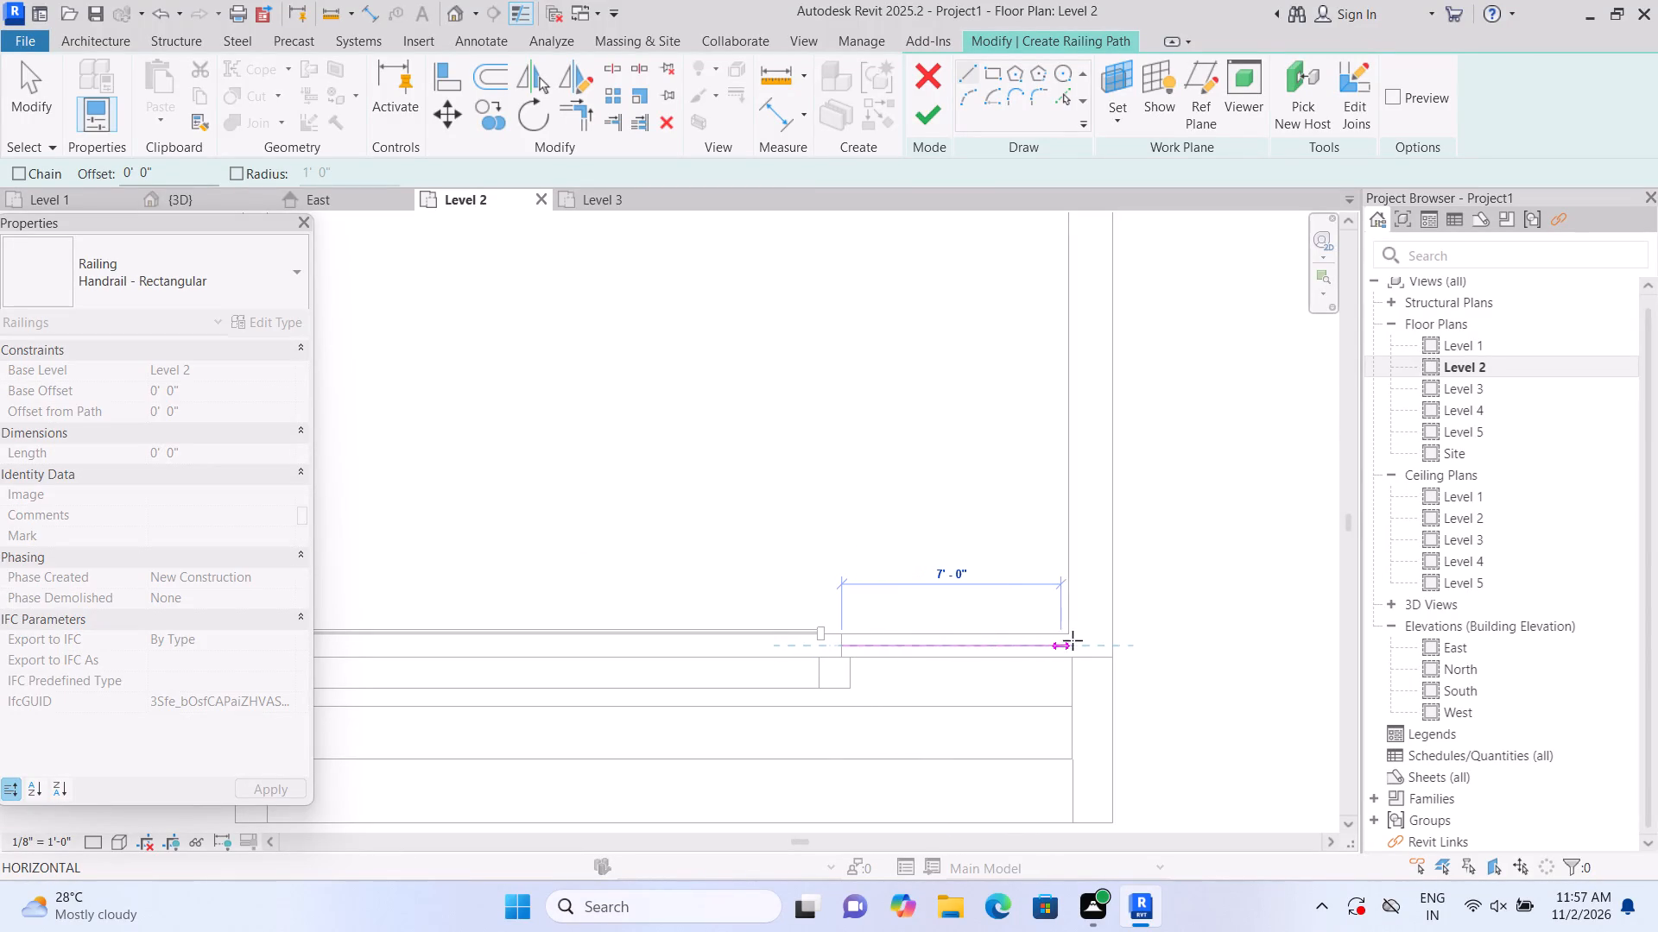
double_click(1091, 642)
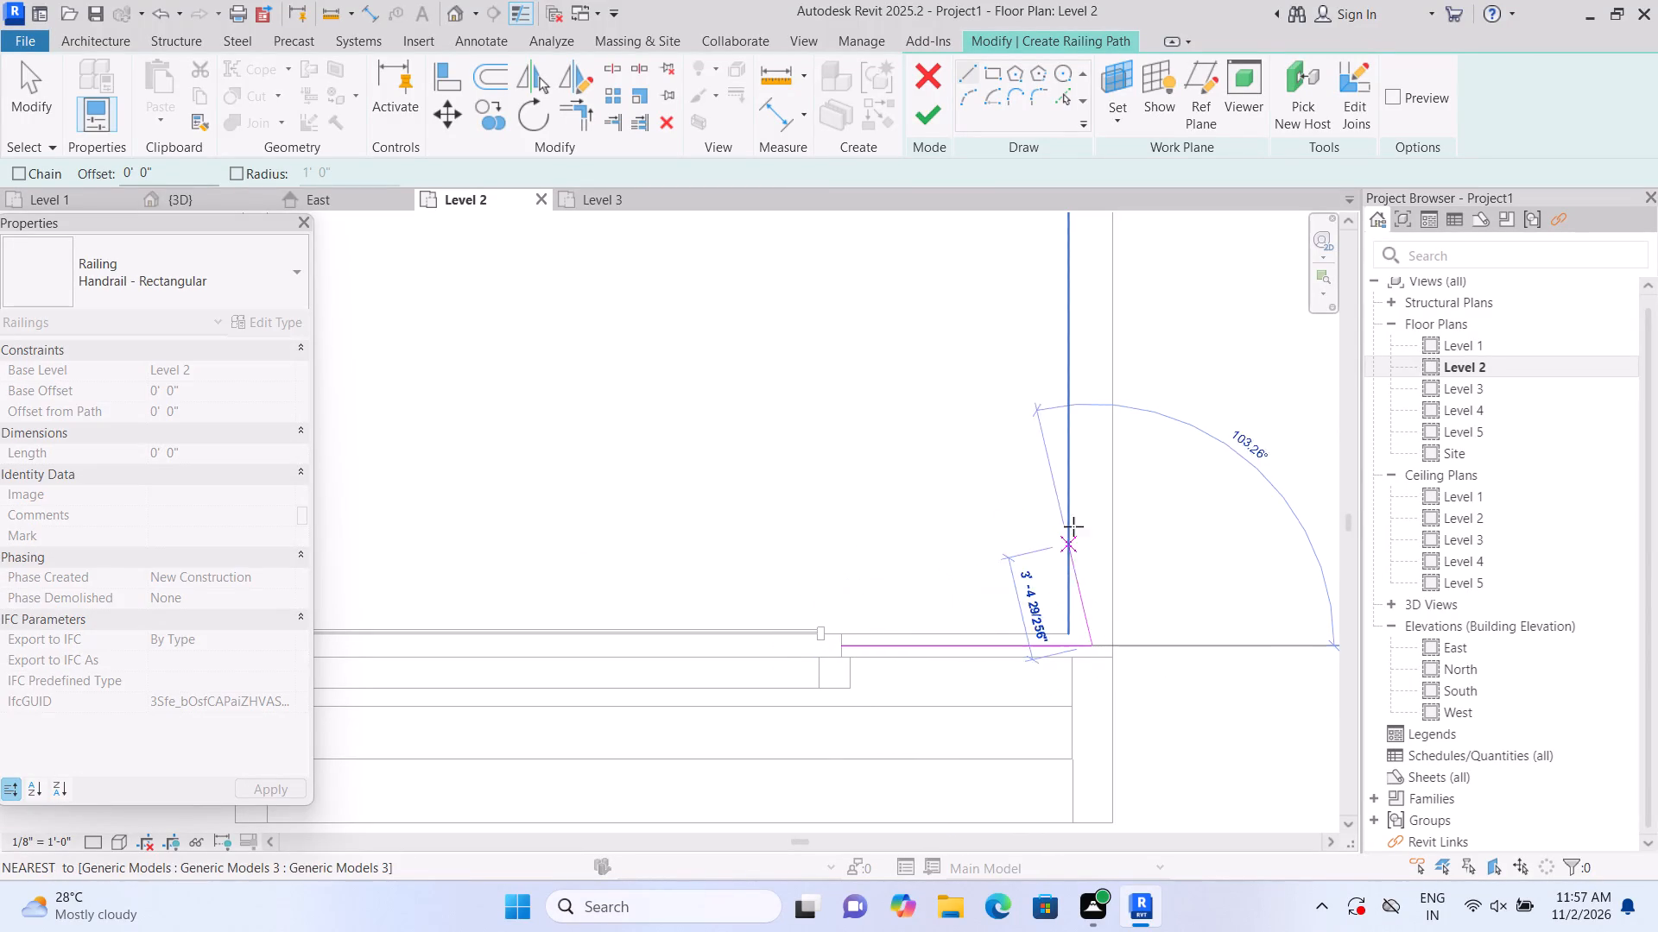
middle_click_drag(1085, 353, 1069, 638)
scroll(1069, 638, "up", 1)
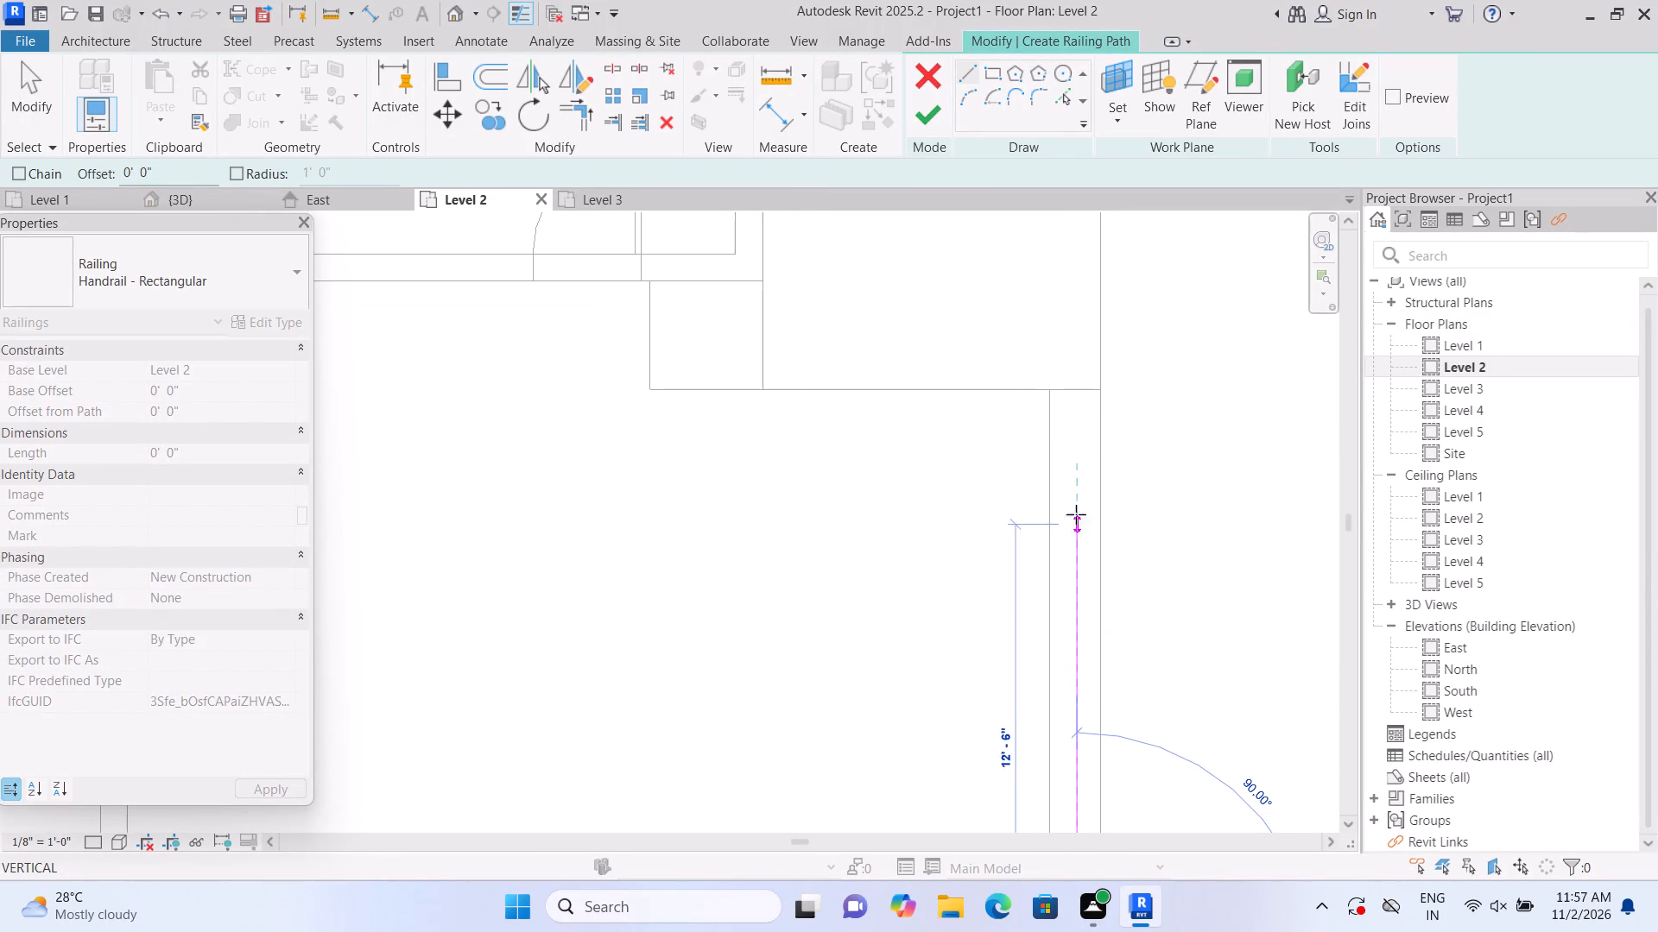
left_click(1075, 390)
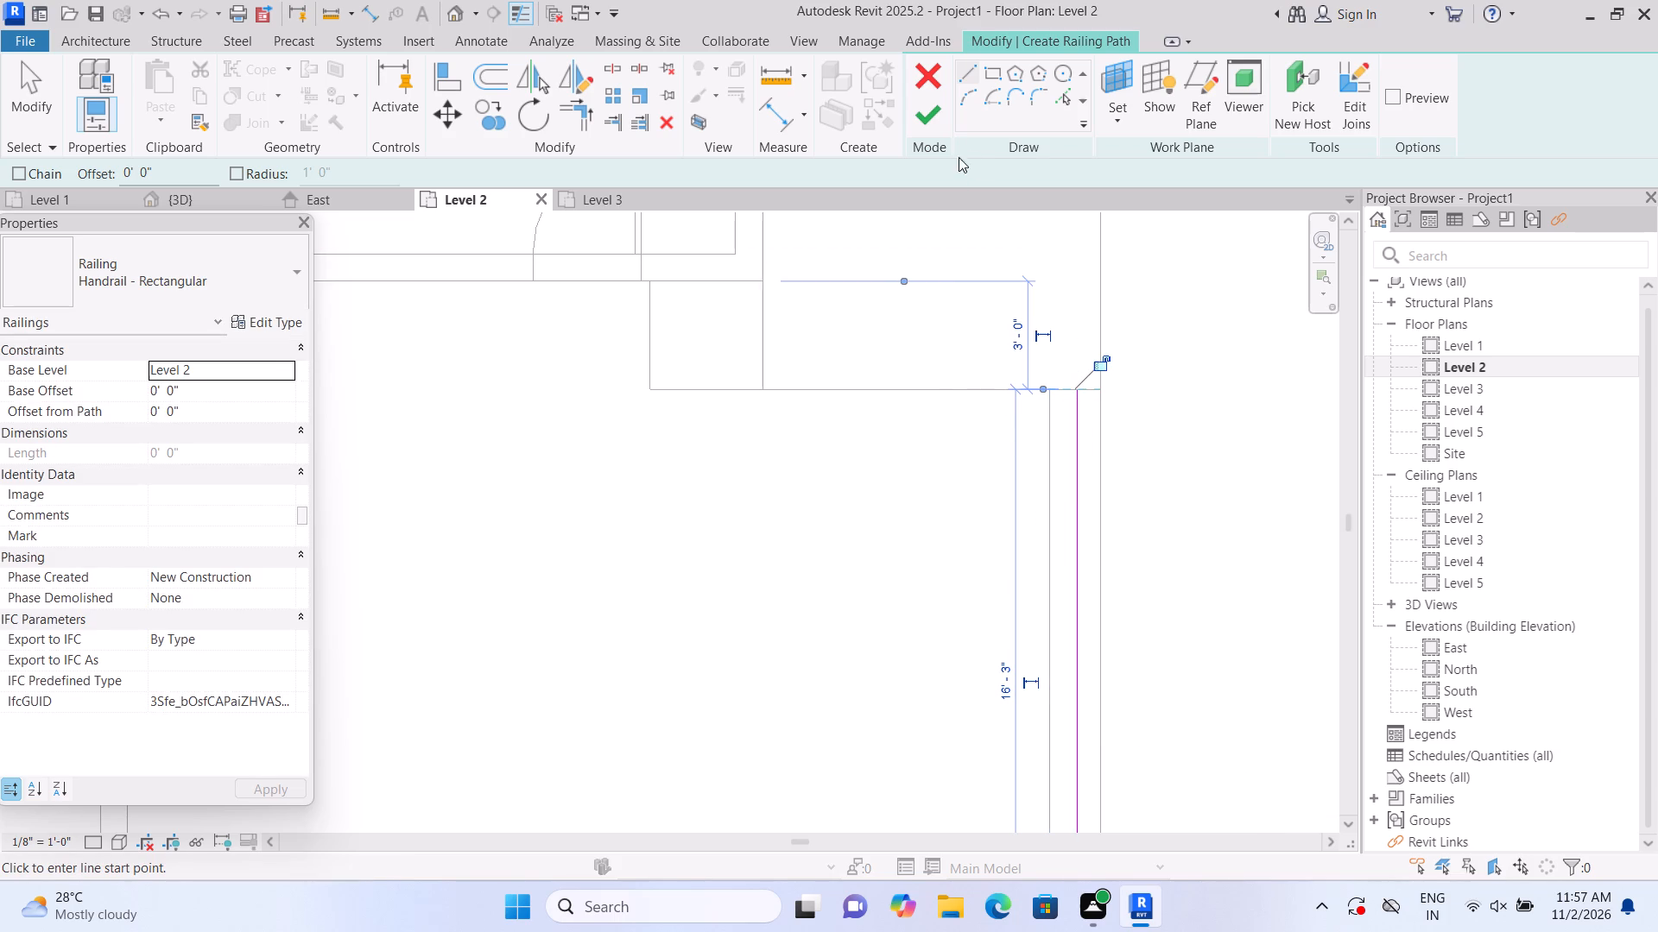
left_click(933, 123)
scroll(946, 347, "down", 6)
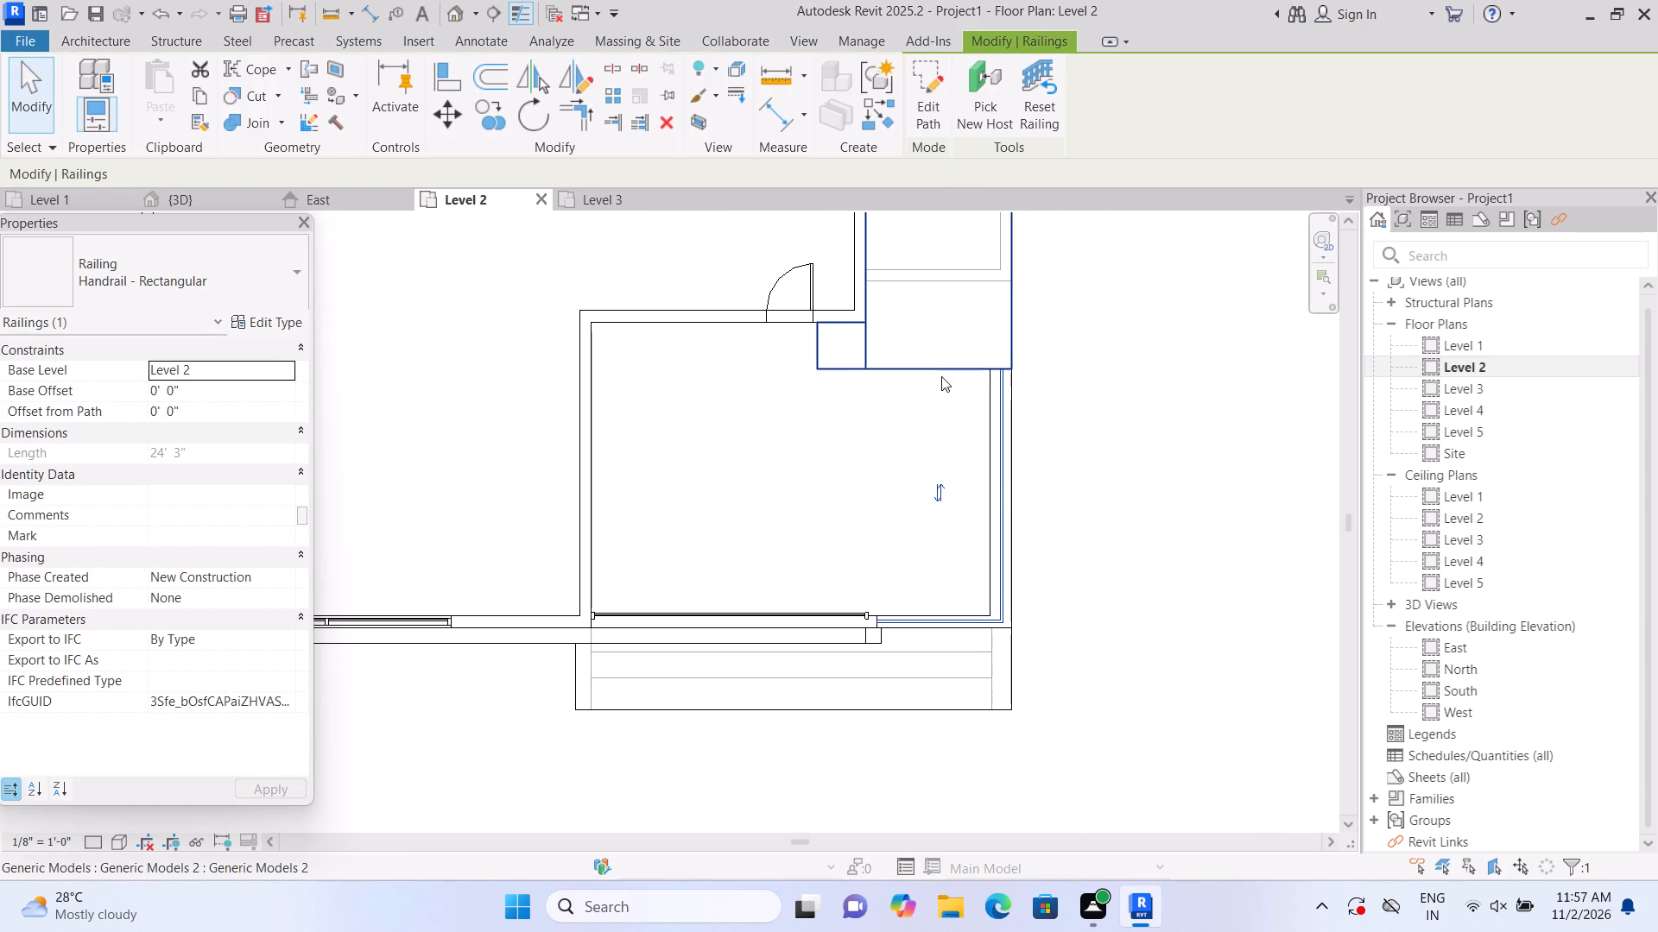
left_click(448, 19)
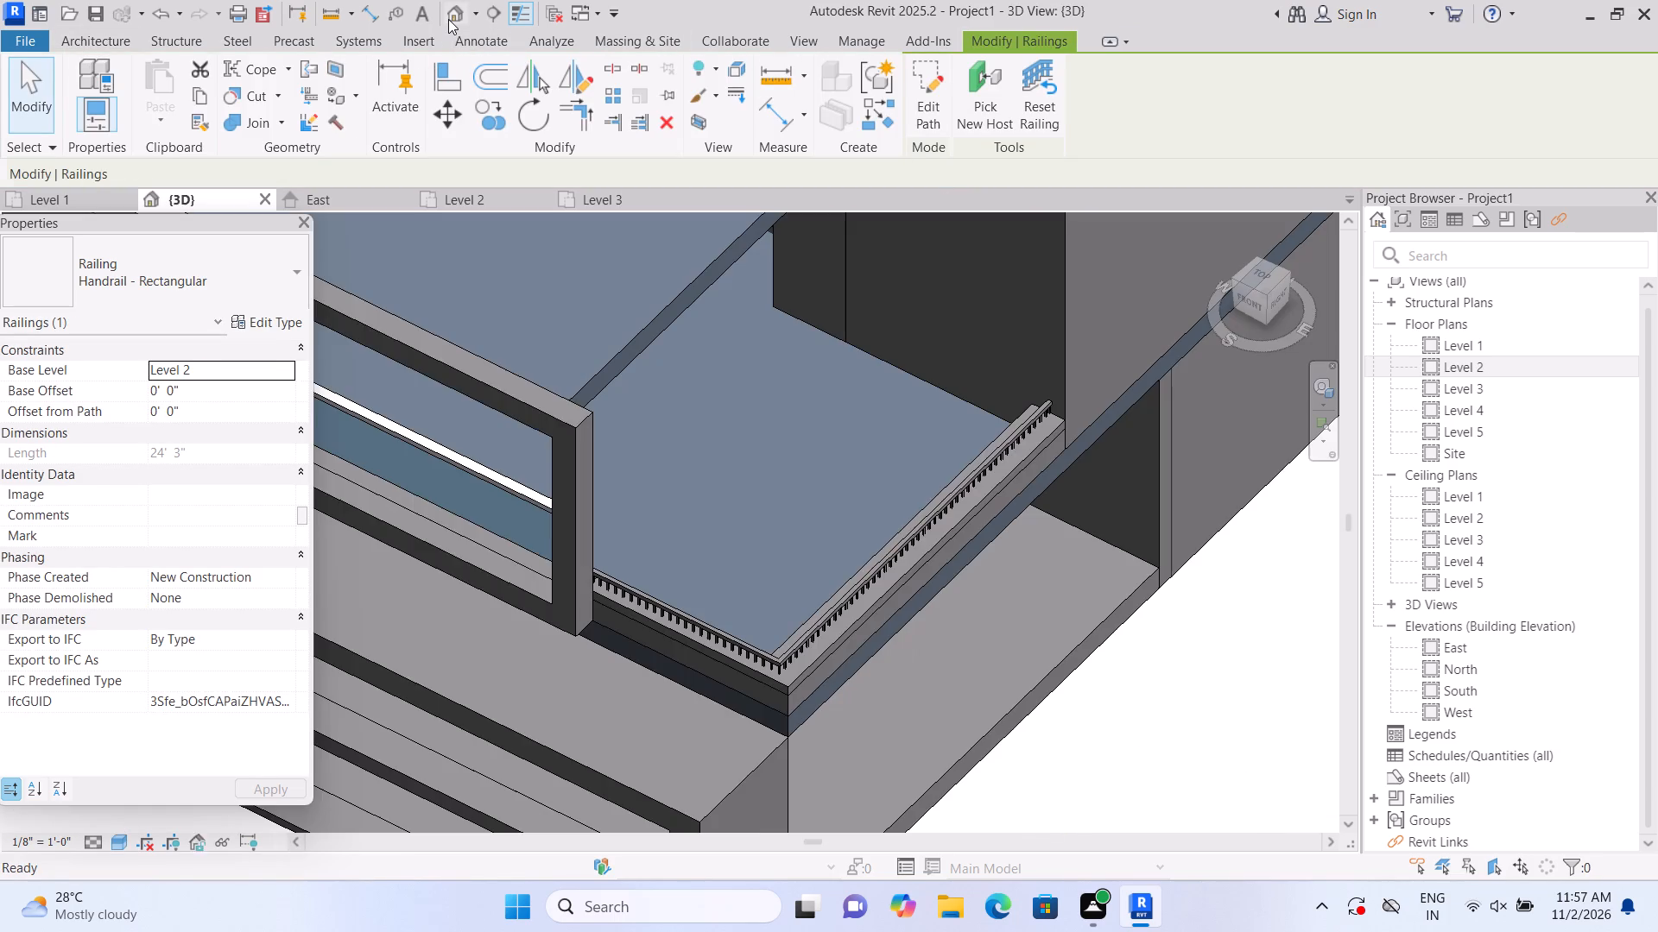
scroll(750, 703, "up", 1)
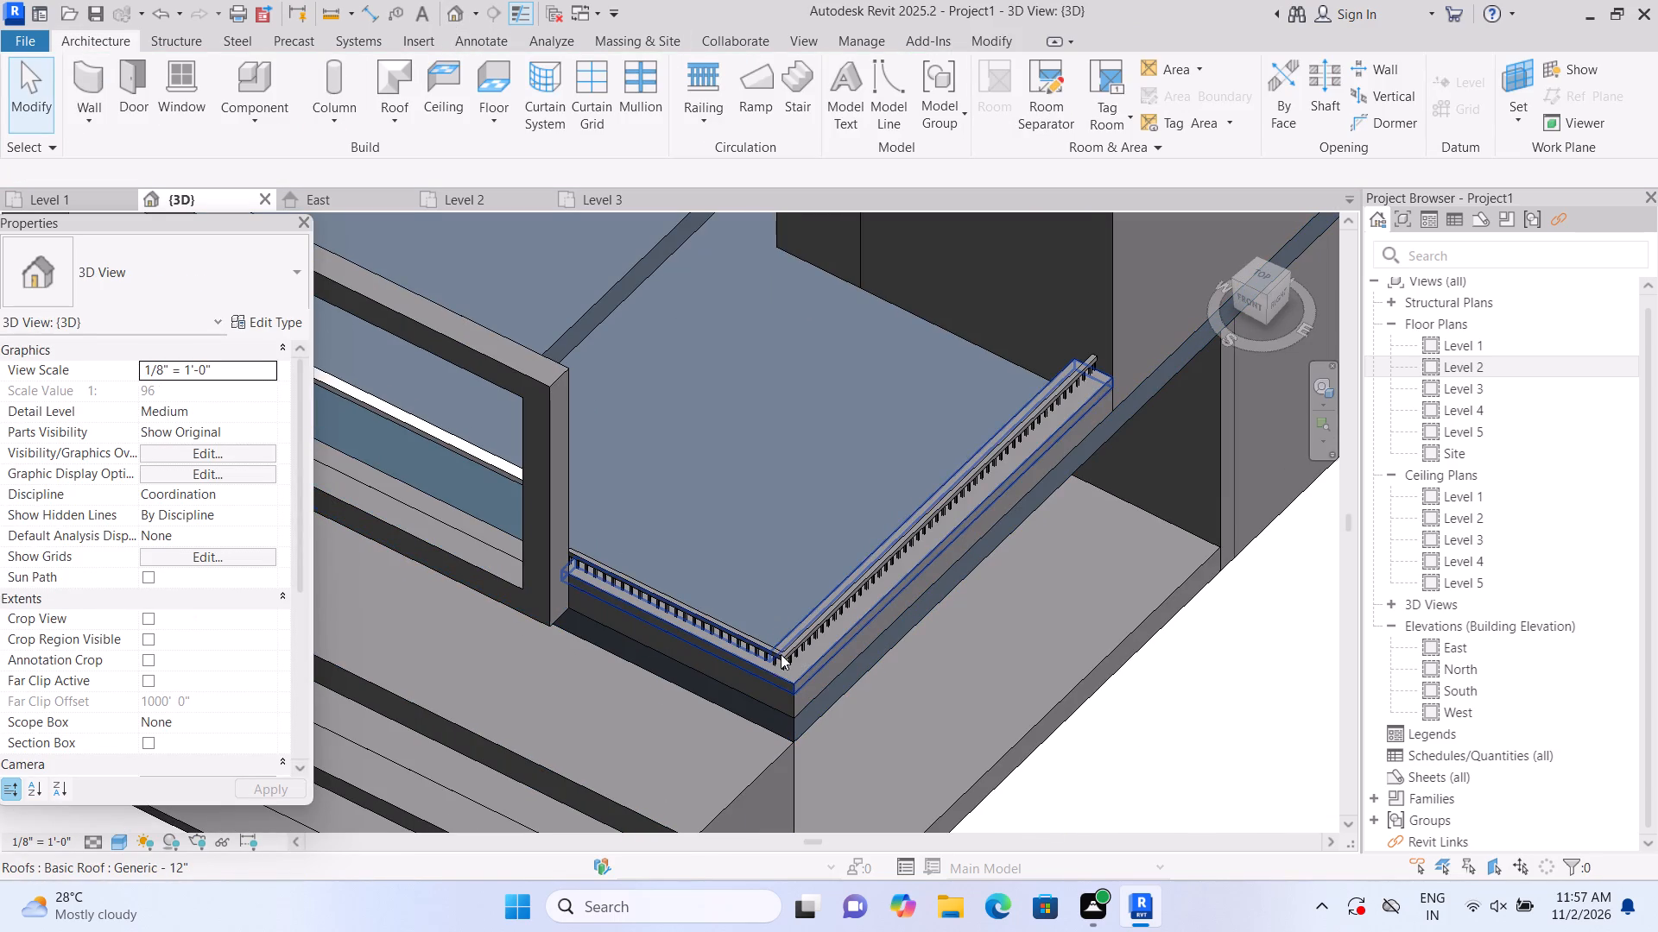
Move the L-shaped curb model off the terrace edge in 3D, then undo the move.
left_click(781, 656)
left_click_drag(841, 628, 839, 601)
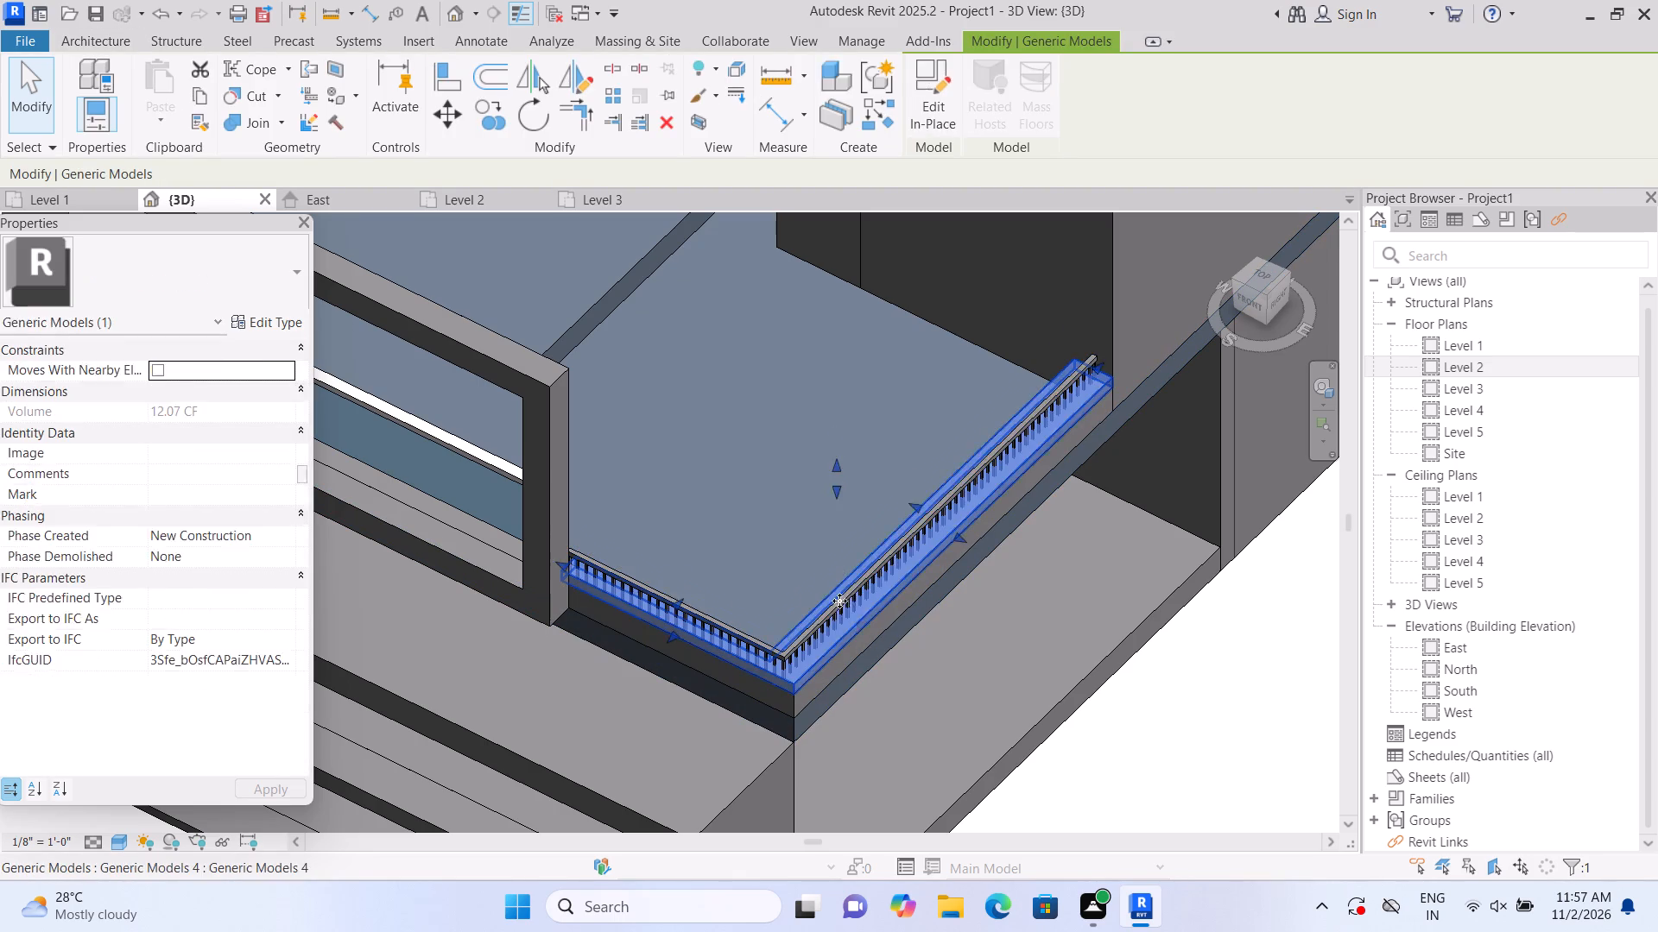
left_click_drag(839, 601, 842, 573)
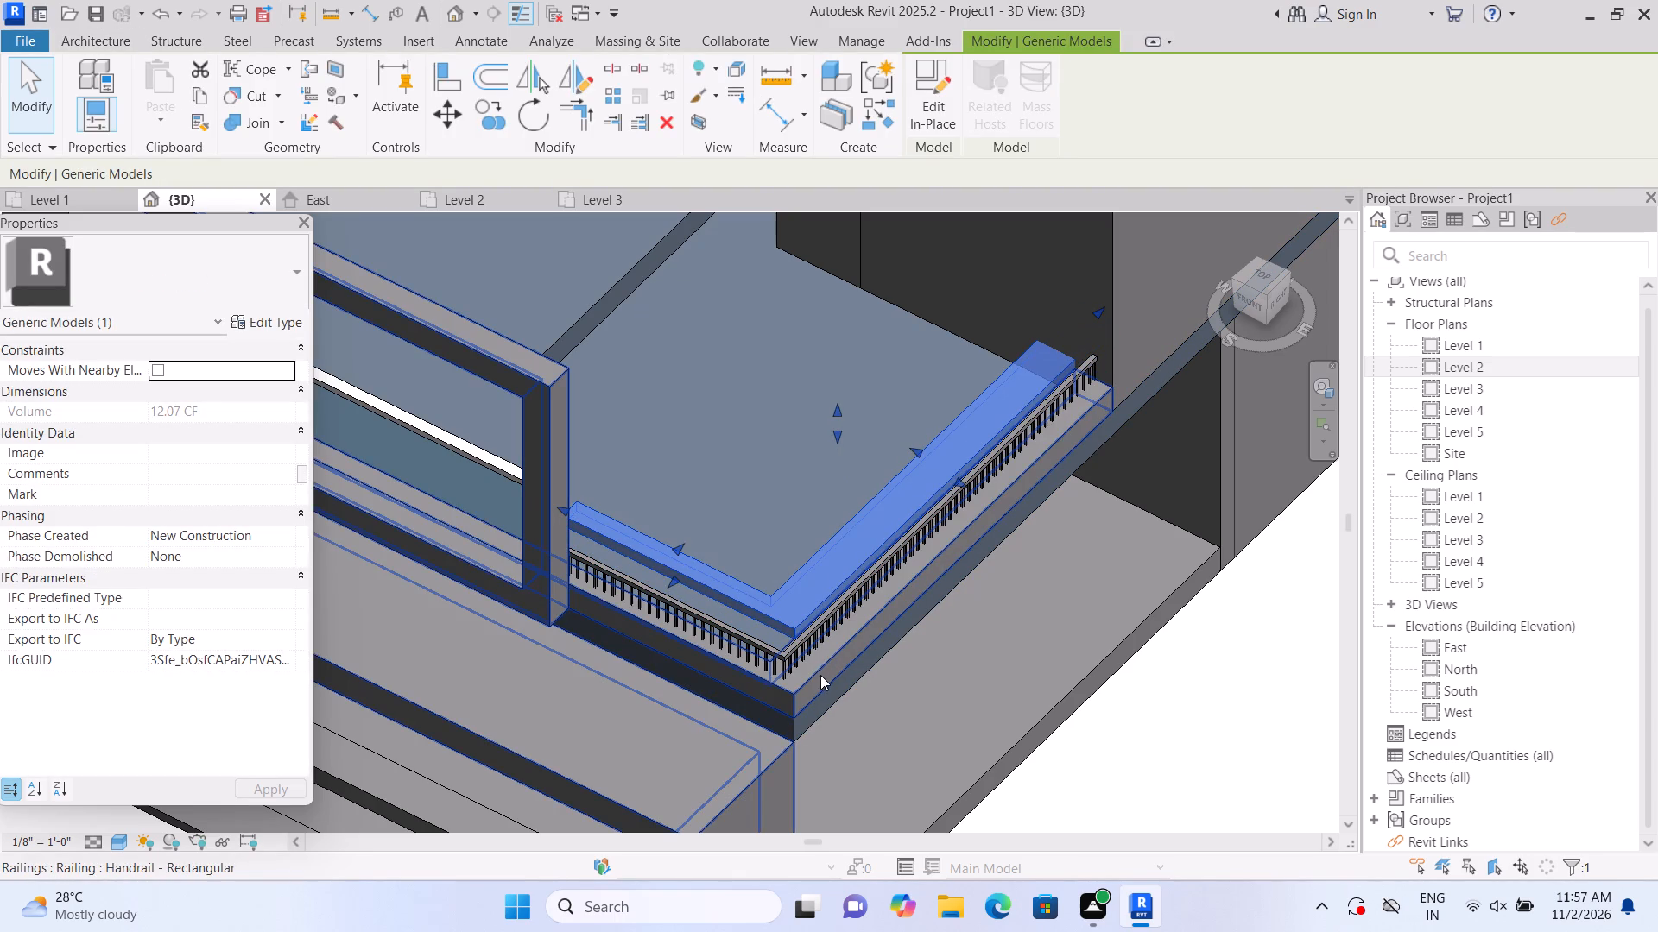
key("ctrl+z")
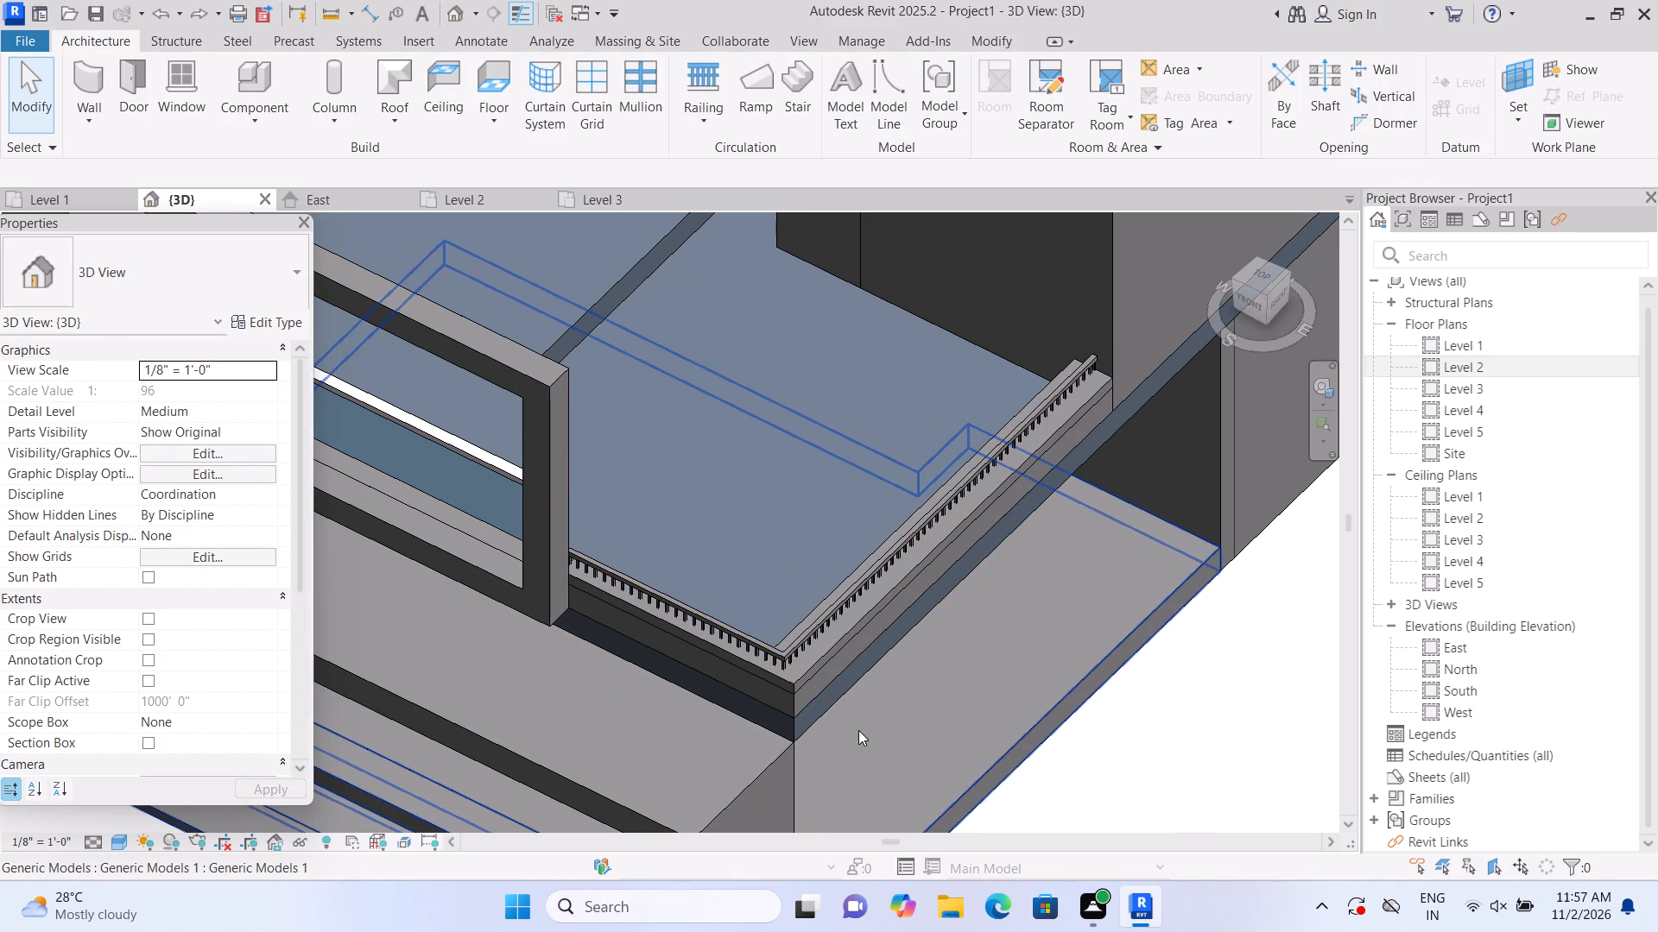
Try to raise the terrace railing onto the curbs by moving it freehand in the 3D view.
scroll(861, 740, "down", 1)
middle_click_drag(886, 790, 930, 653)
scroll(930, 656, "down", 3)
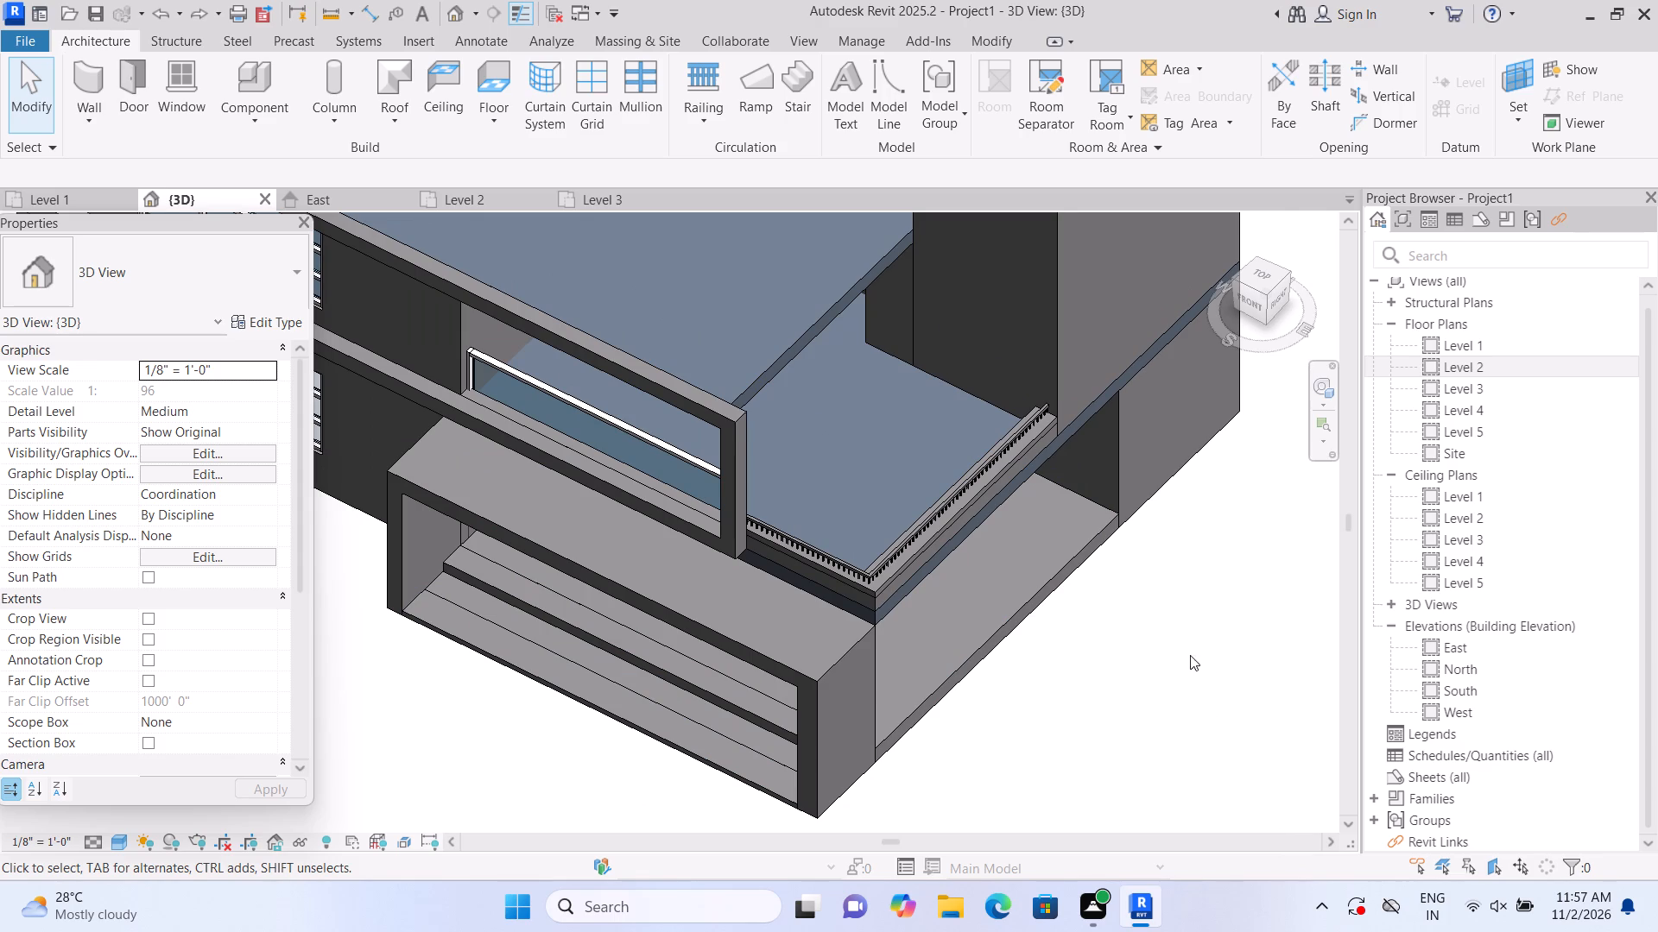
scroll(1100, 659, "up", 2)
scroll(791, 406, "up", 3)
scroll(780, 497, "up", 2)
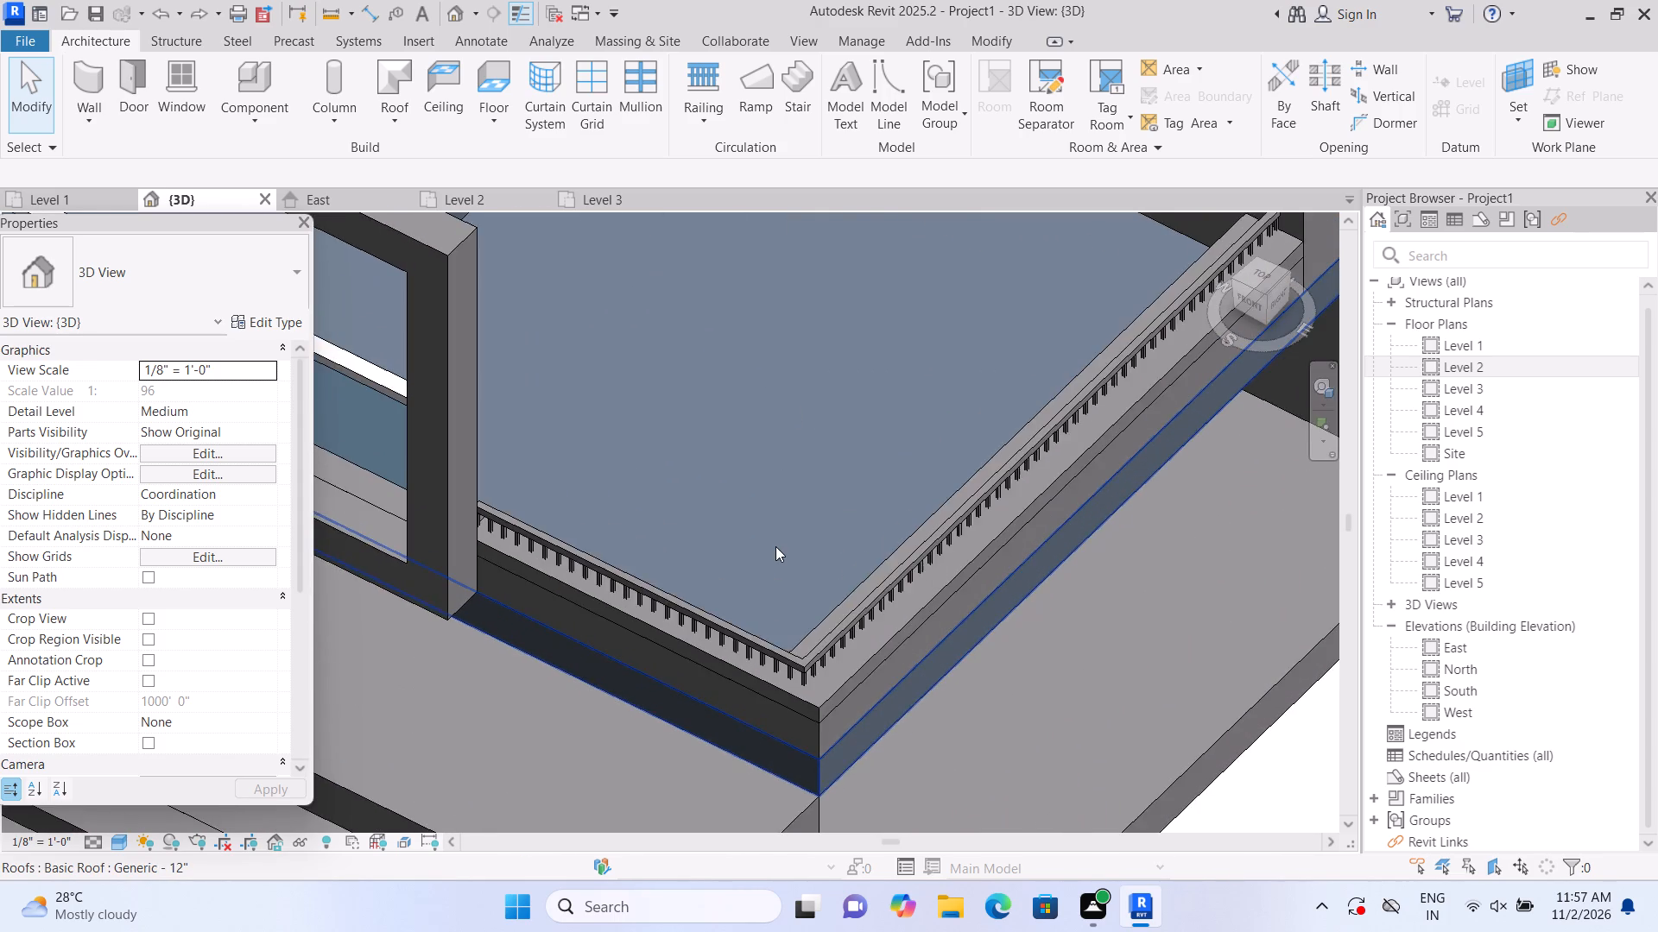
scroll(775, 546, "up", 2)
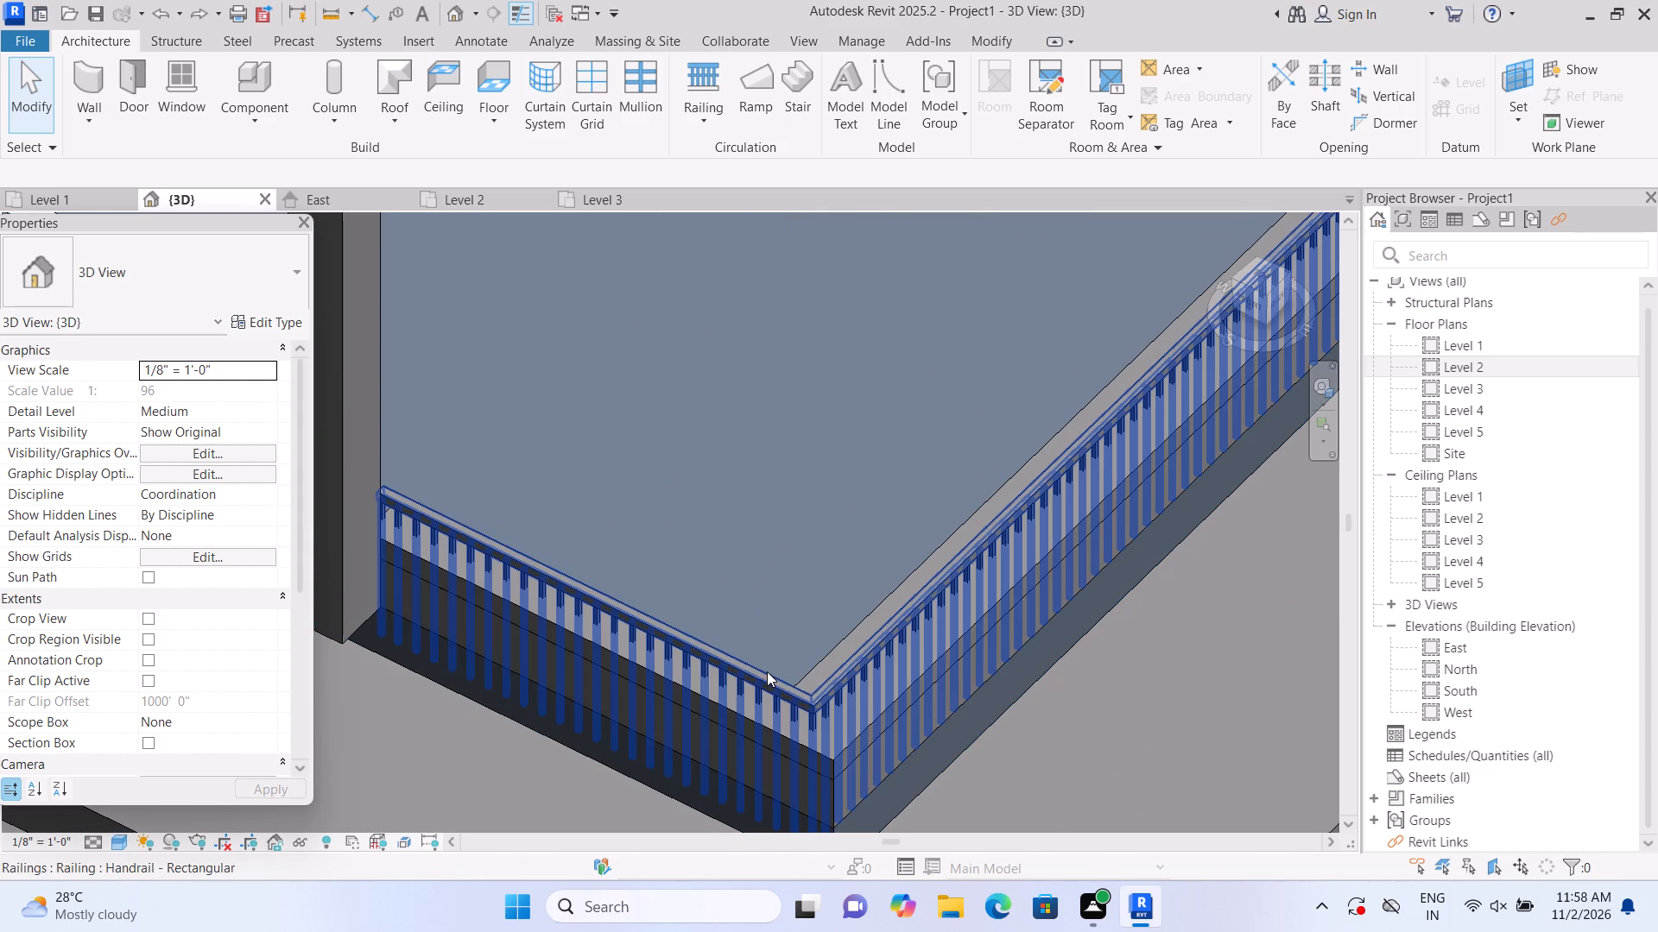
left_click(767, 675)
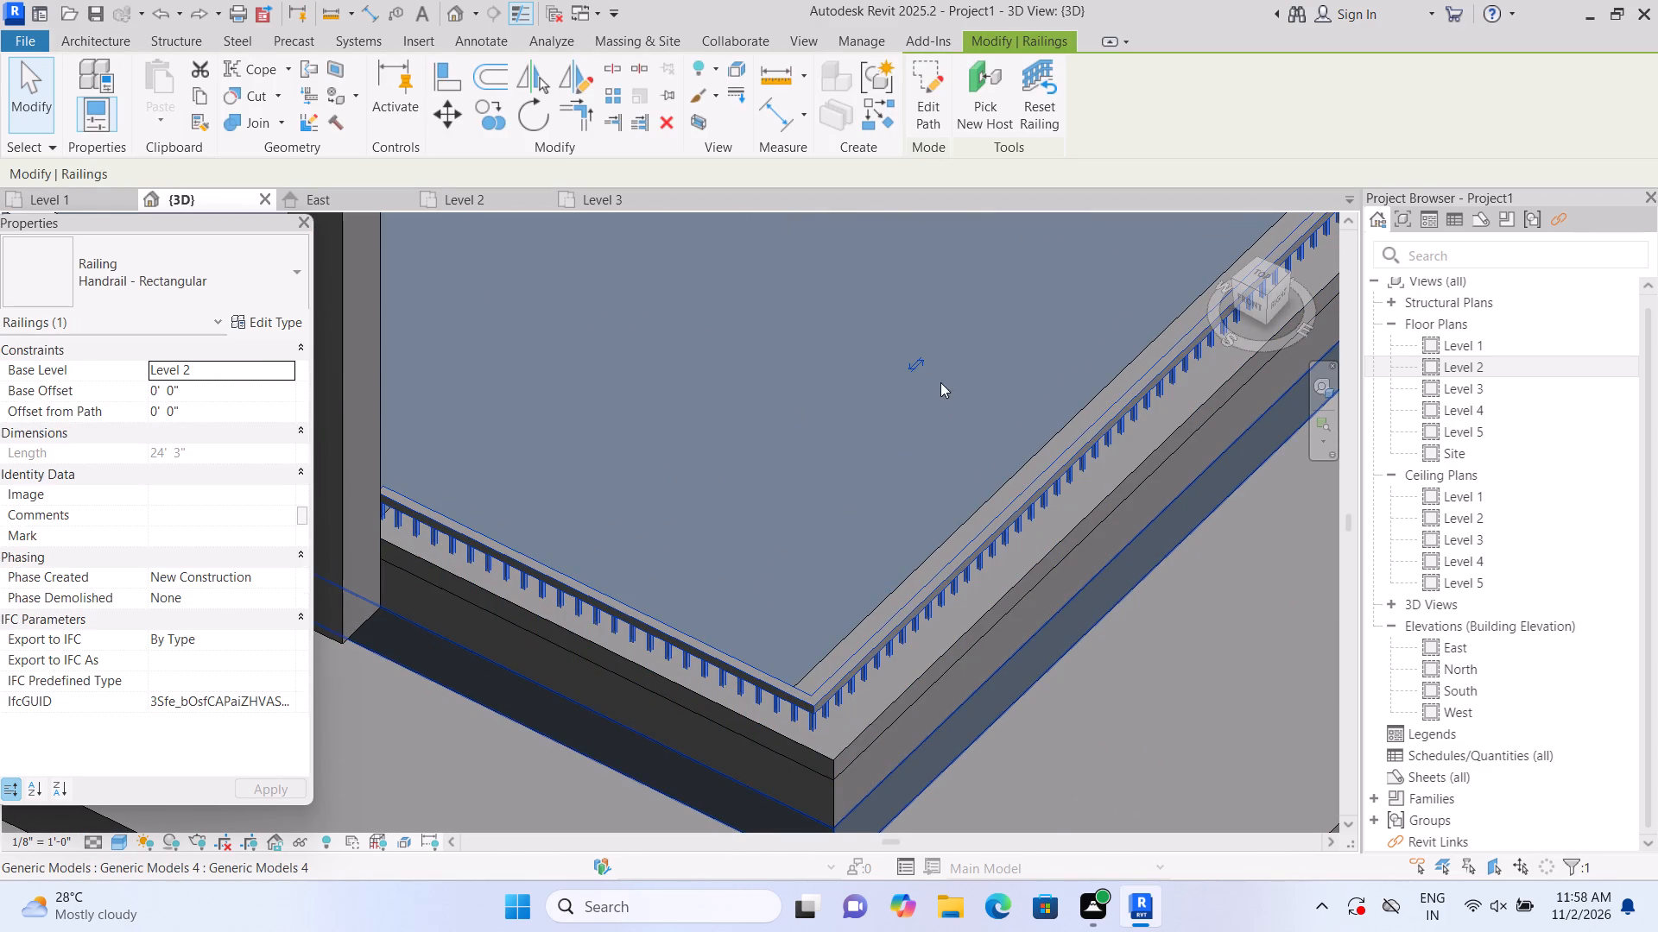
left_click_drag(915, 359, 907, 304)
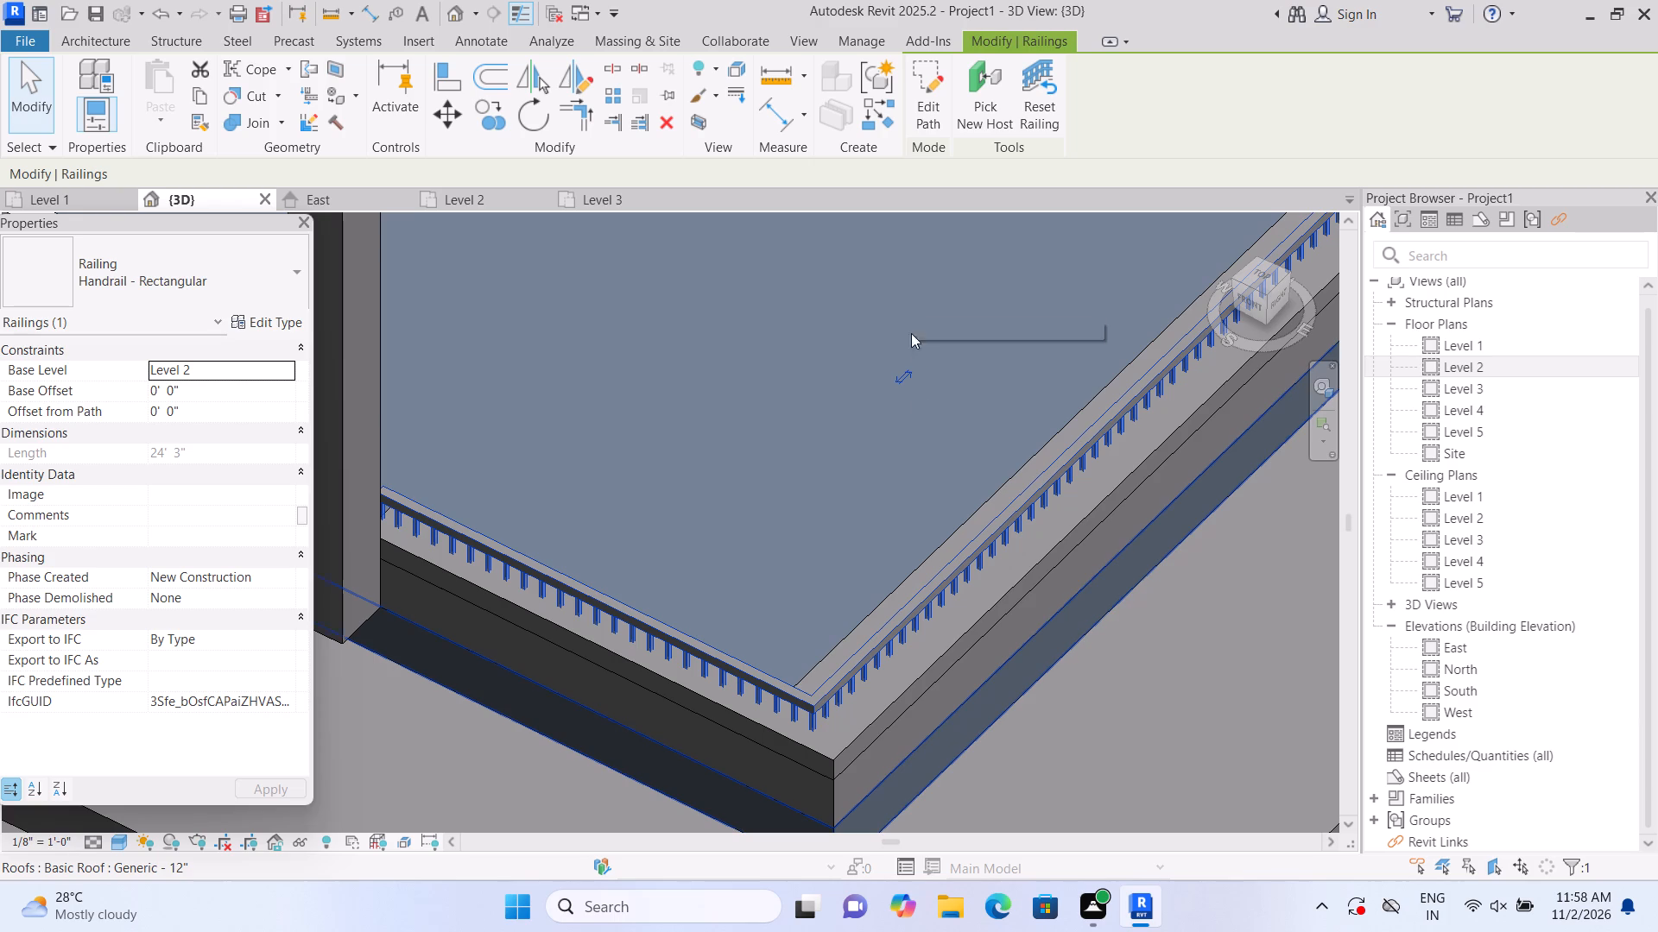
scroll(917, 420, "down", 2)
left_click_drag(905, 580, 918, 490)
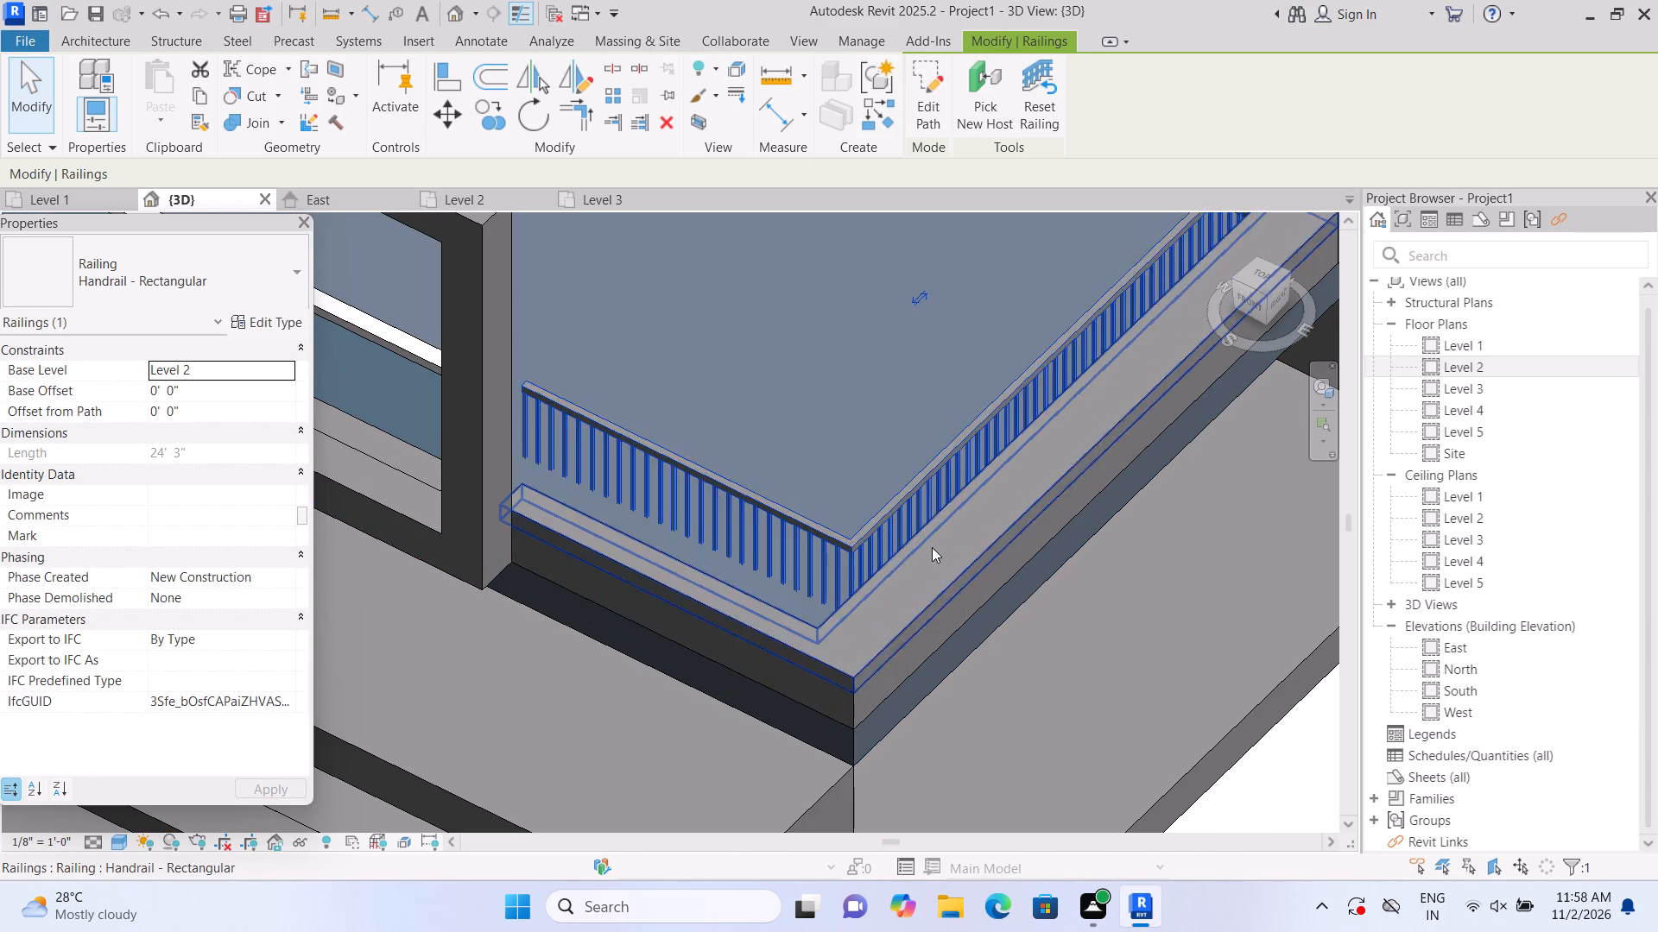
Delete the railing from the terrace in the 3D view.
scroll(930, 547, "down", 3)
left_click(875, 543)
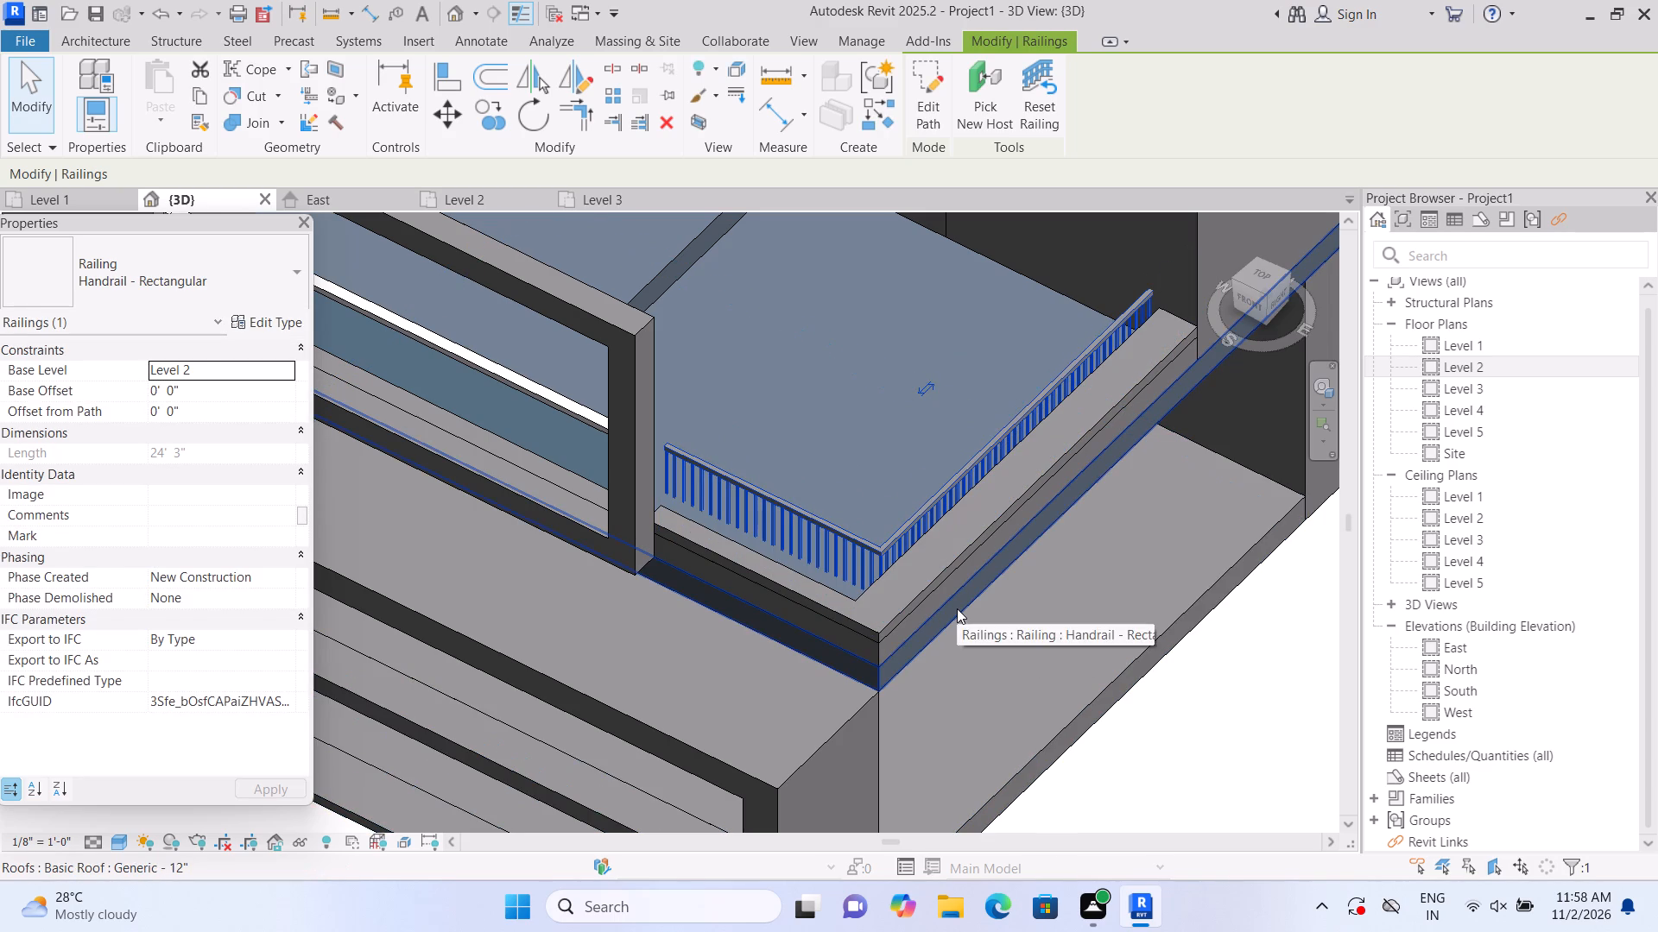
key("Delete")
In 3D, sketch a Handrail - Rectangular railing over the curbs, with about 8'-1" front and 16'-1" side legs, and finish it.
scroll(958, 625, "down", 1)
scroll(958, 627, "up", 1)
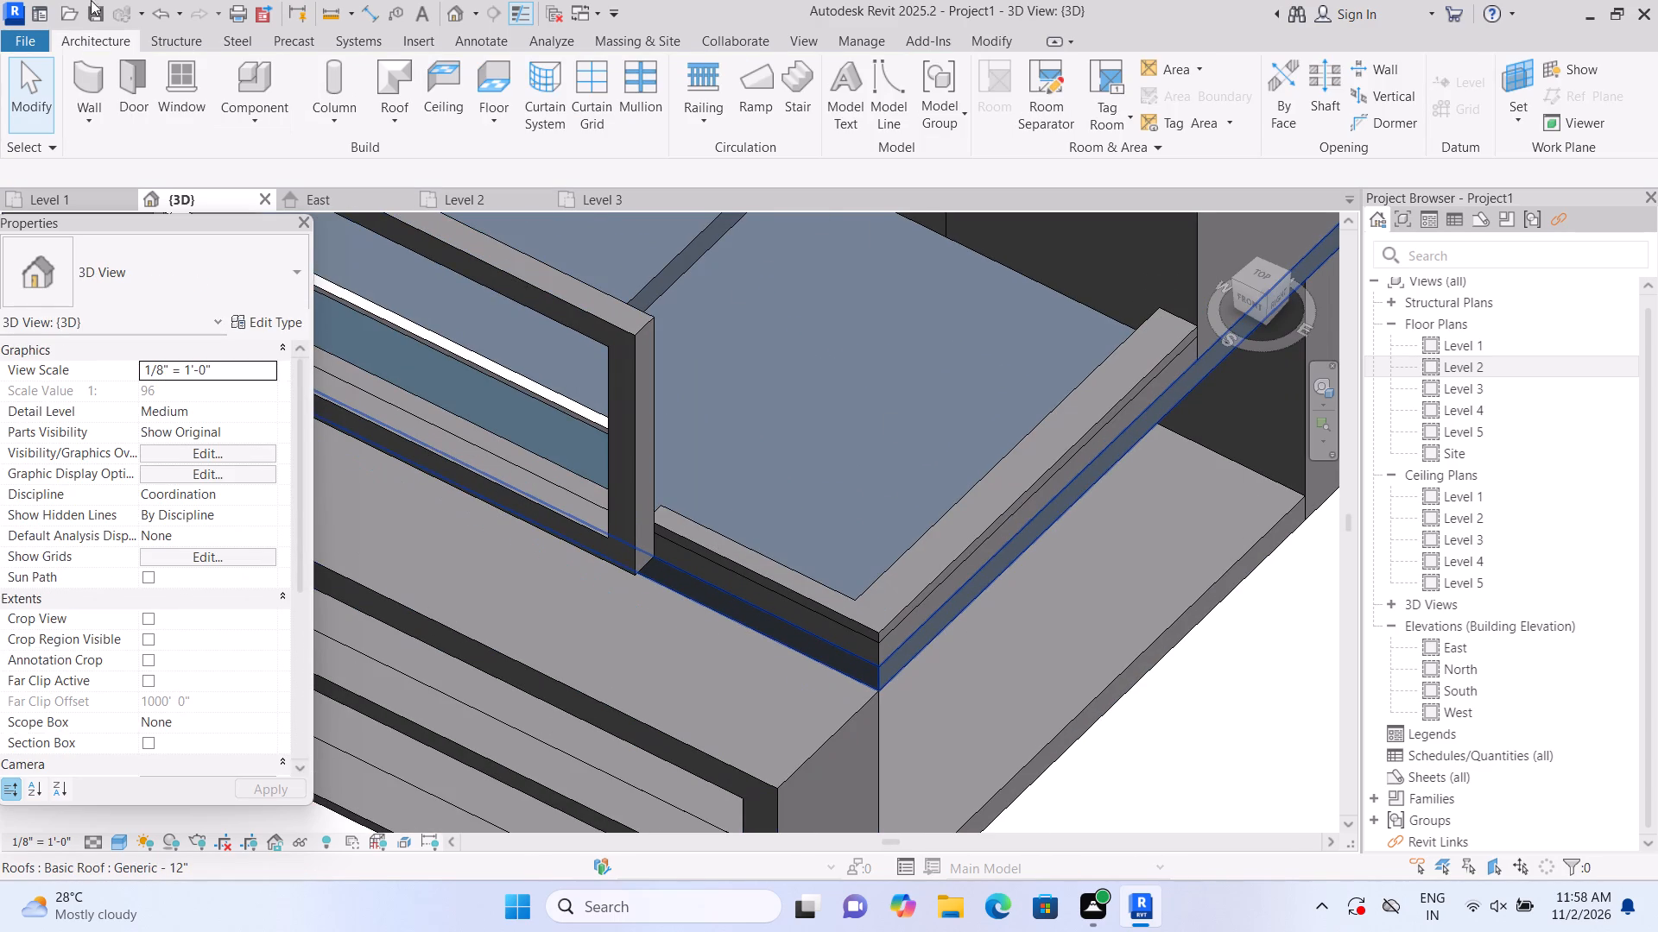
left_click(717, 126)
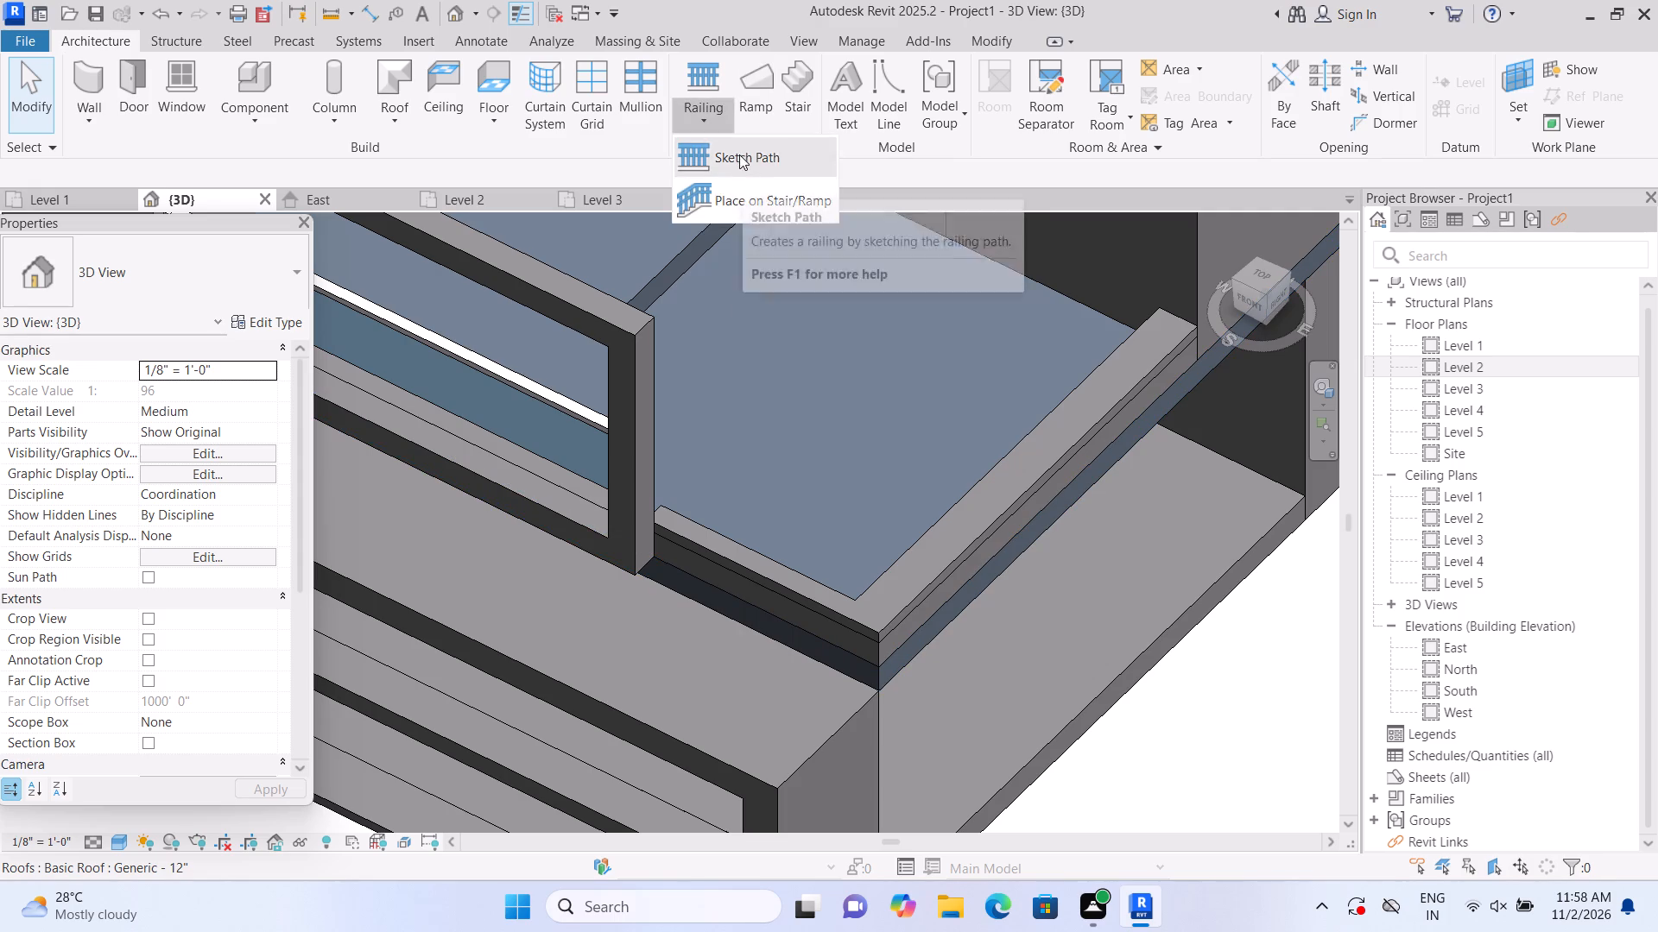
left_click(739, 154)
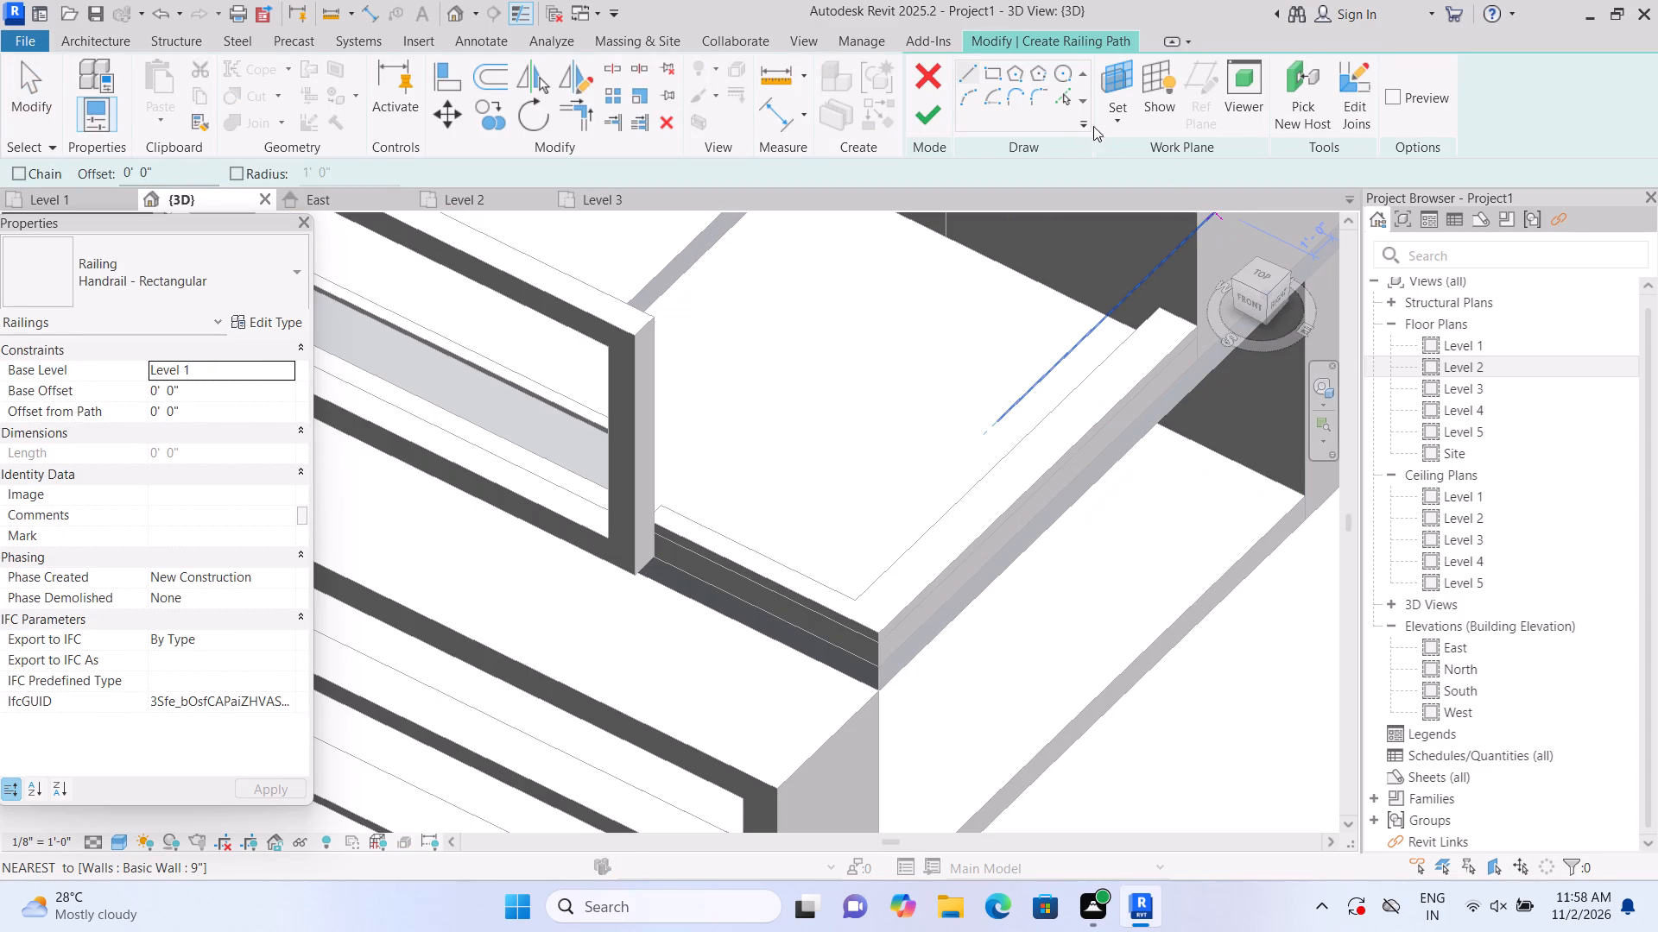
left_click(1117, 130)
left_click(1133, 196)
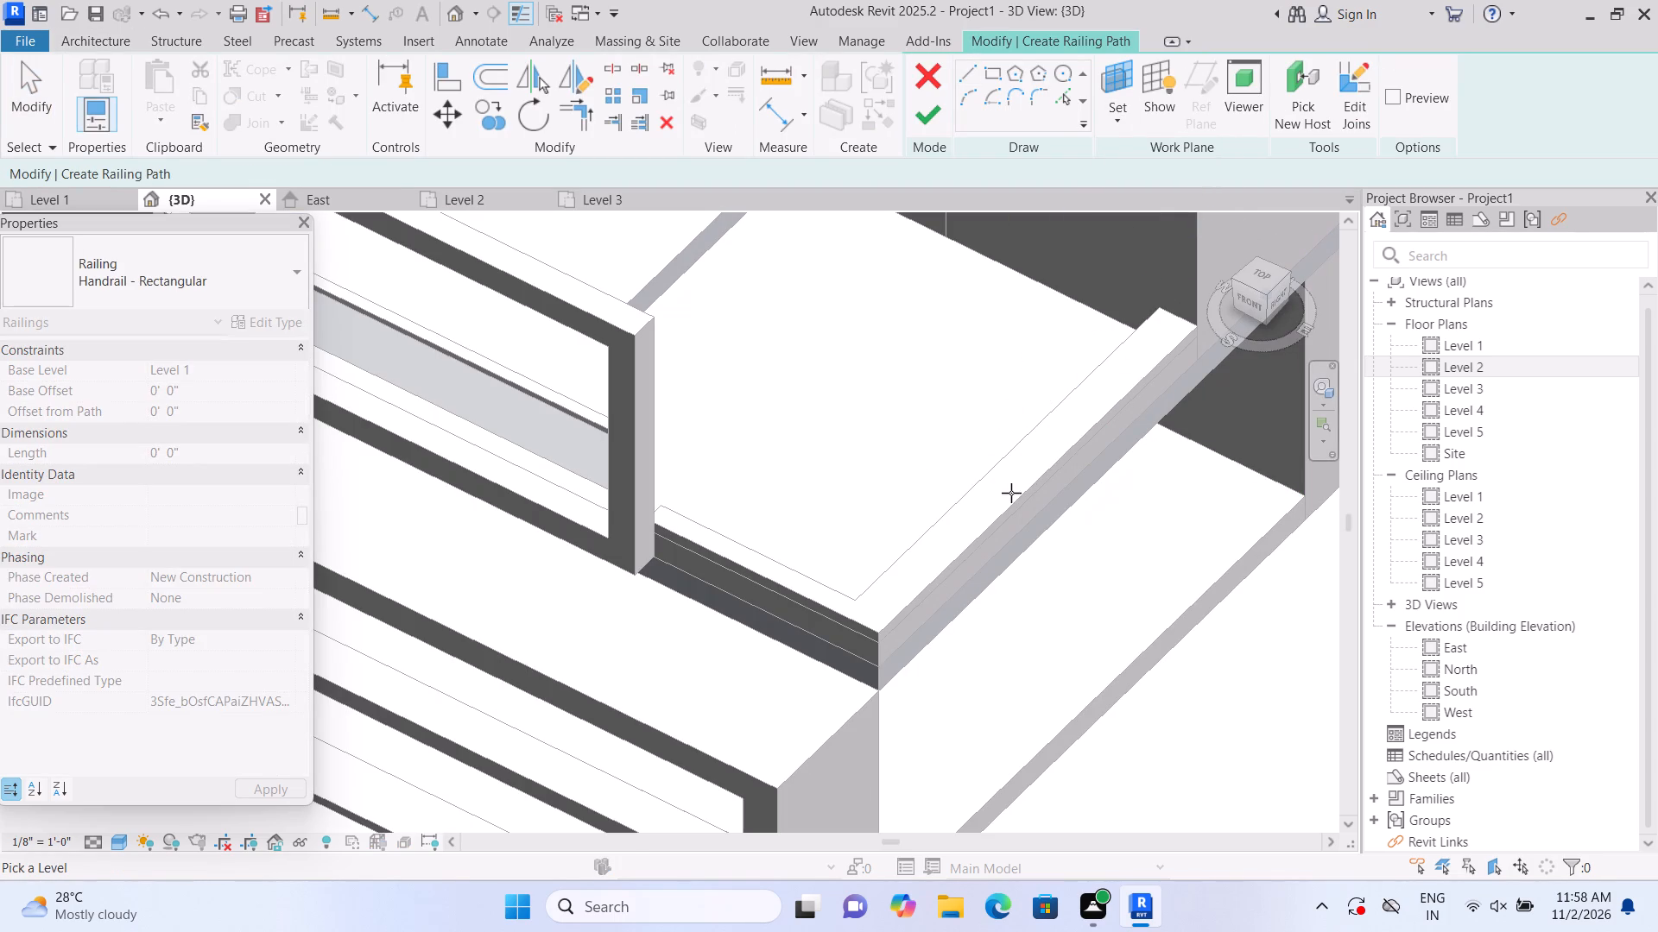
left_click(962, 74)
scroll(832, 608, "up", 2)
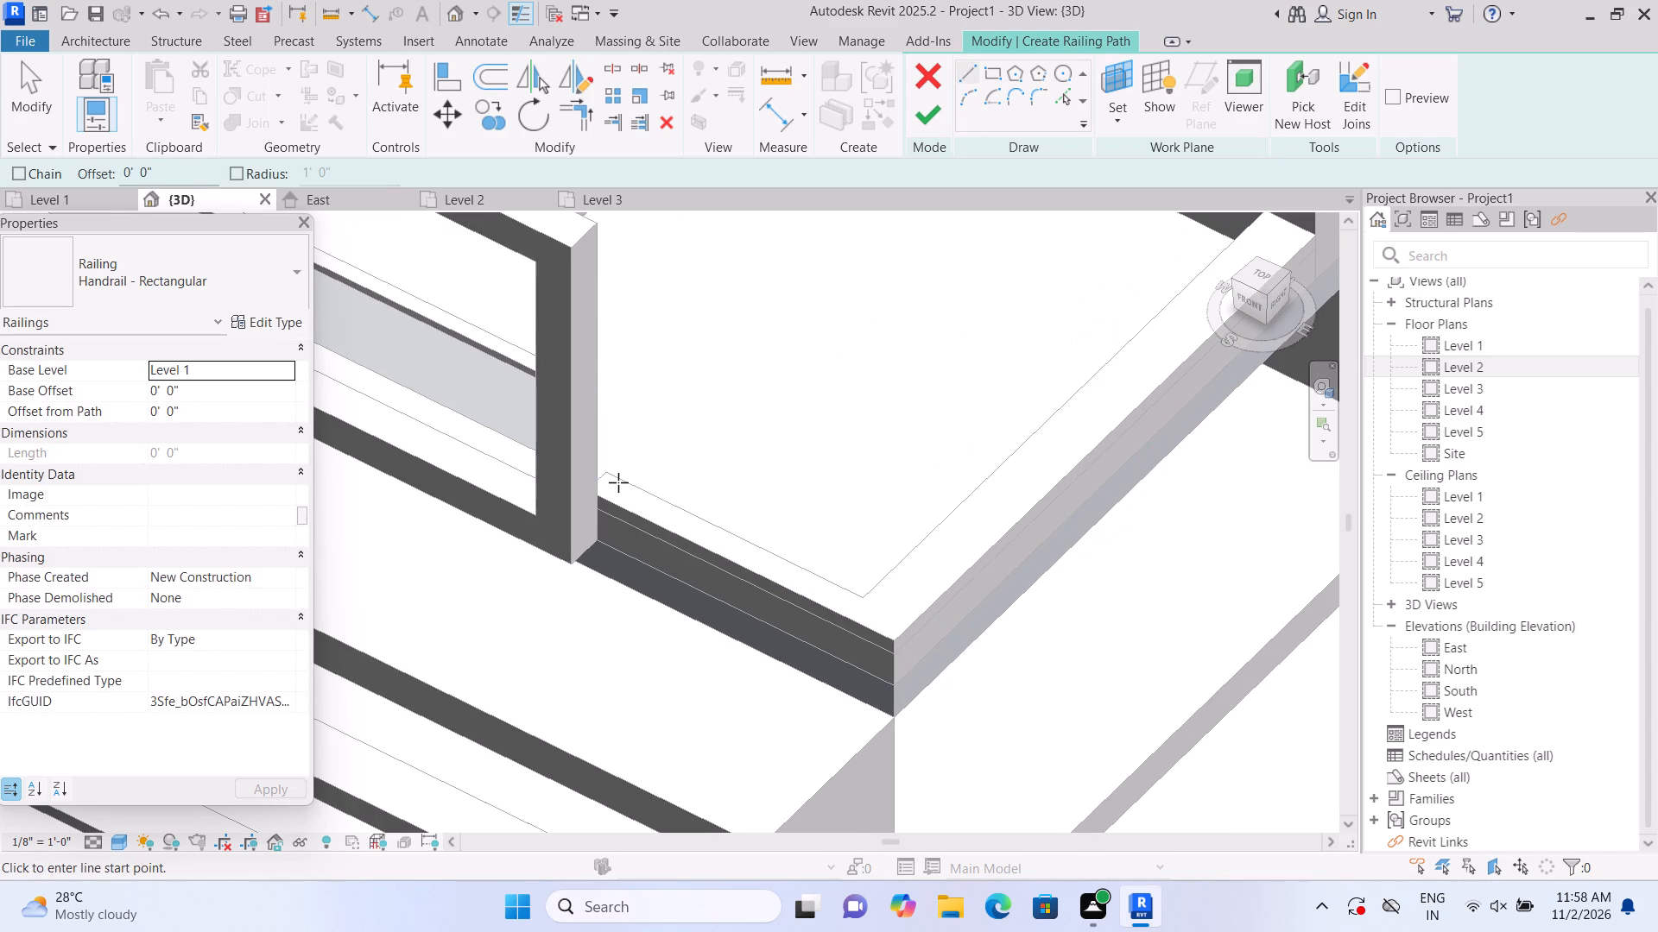
left_click(601, 475)
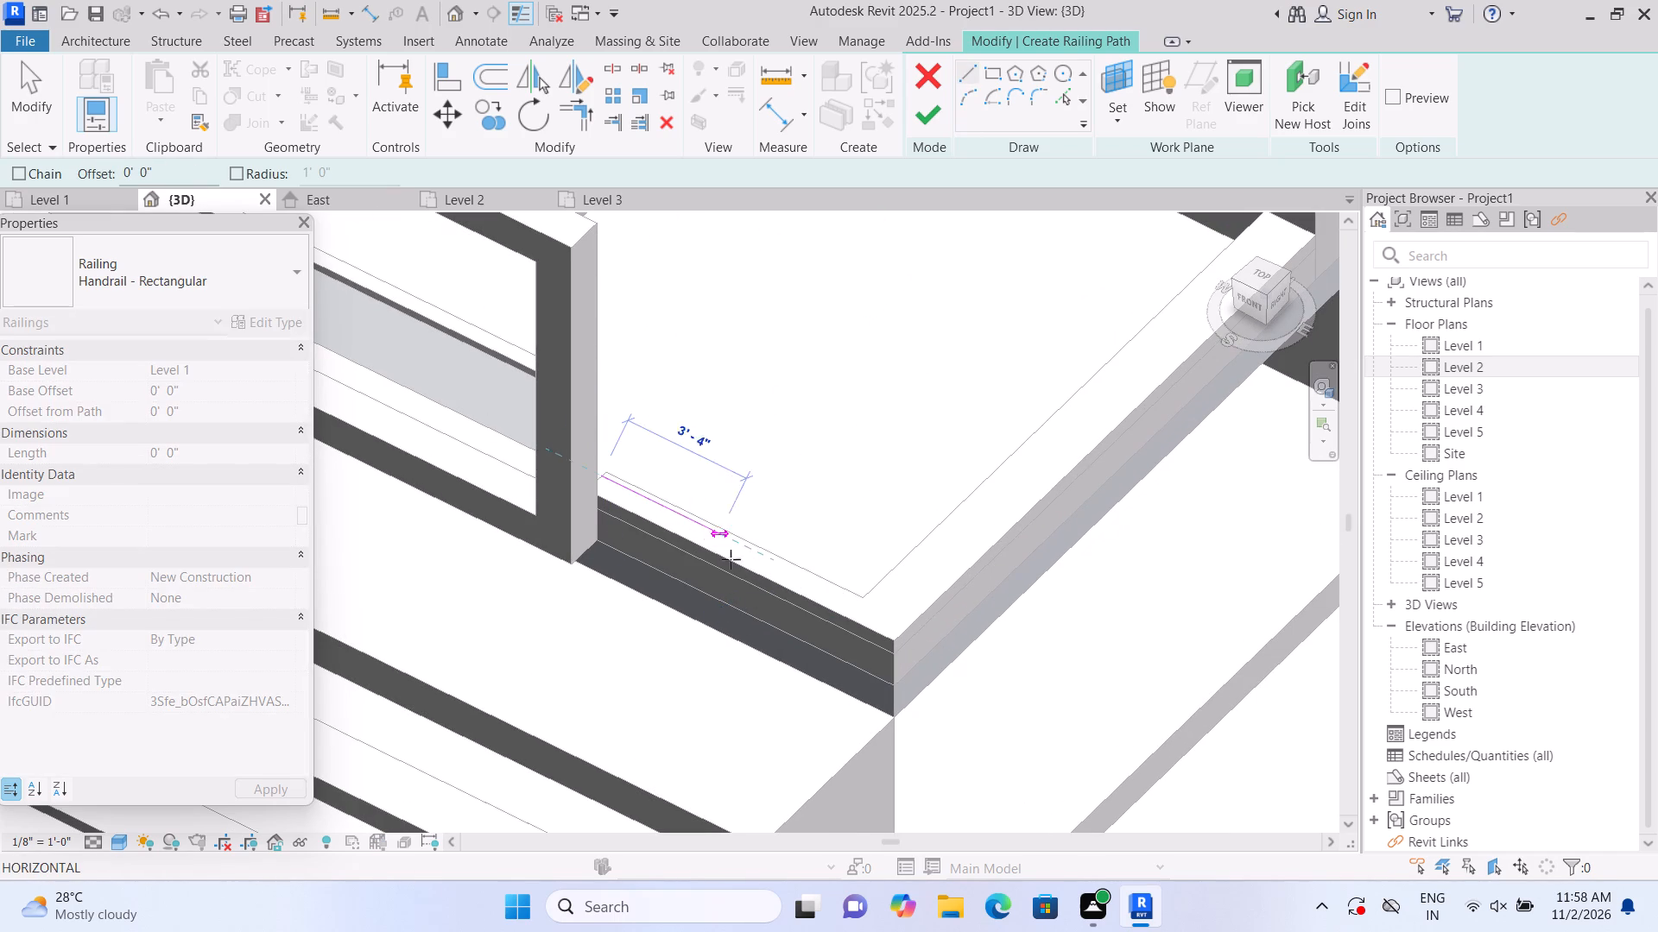
double_click(887, 620)
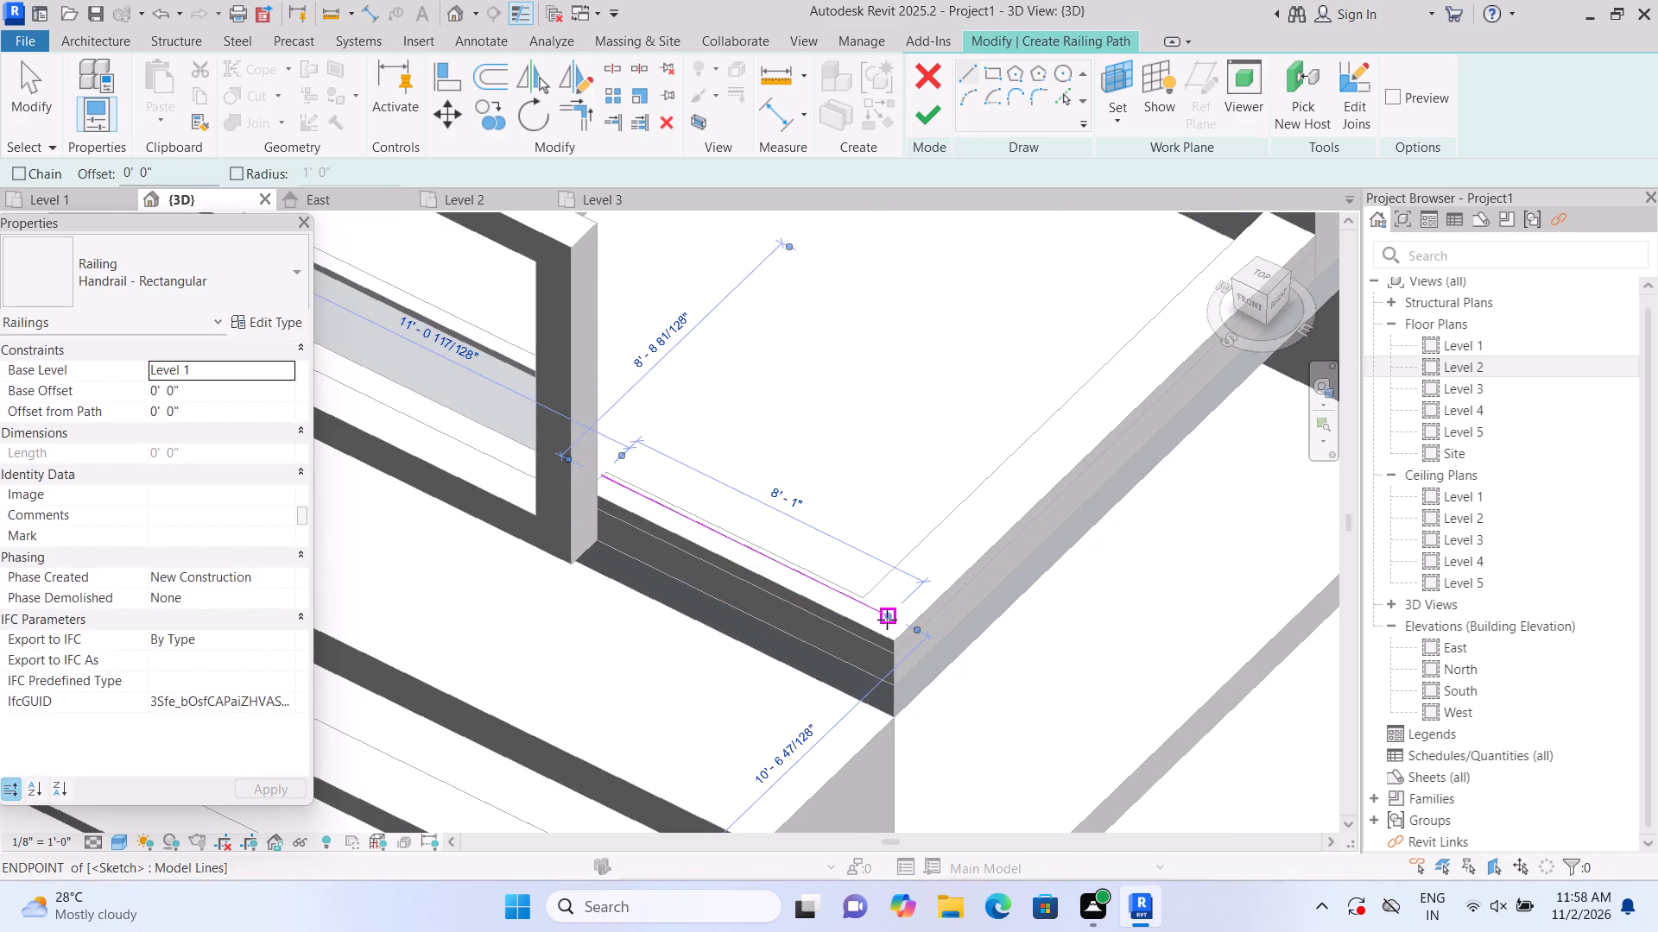
middle_click_drag(1038, 469, 845, 535)
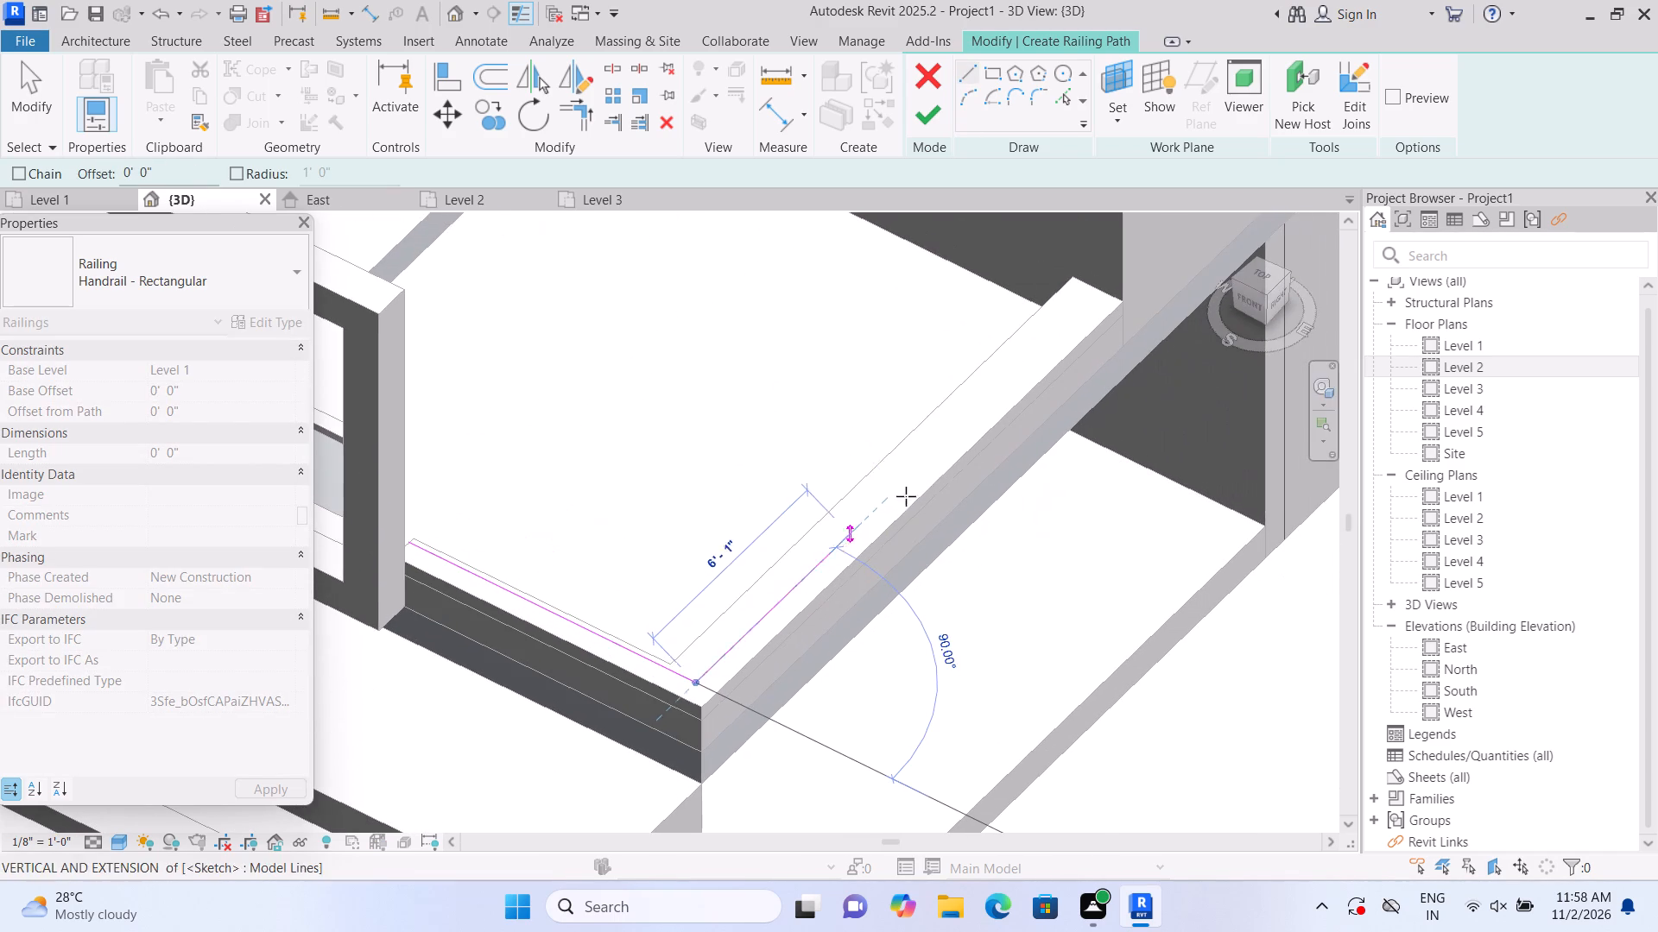
left_click(1096, 286)
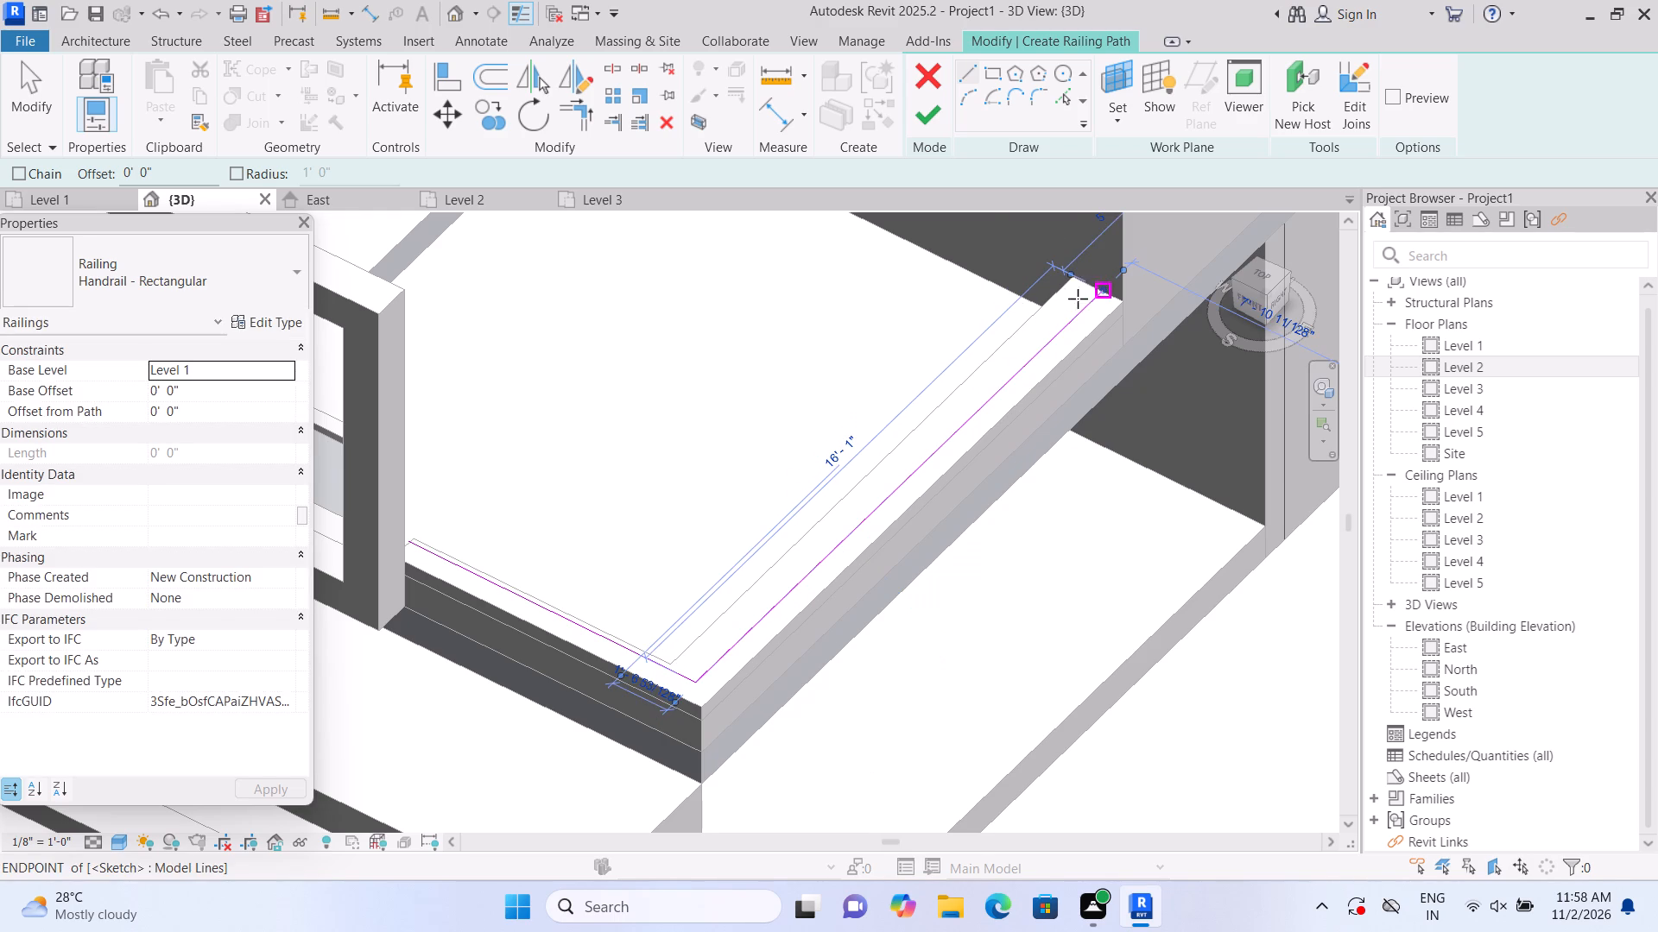
left_click(922, 119)
scroll(921, 417, "down", 2)
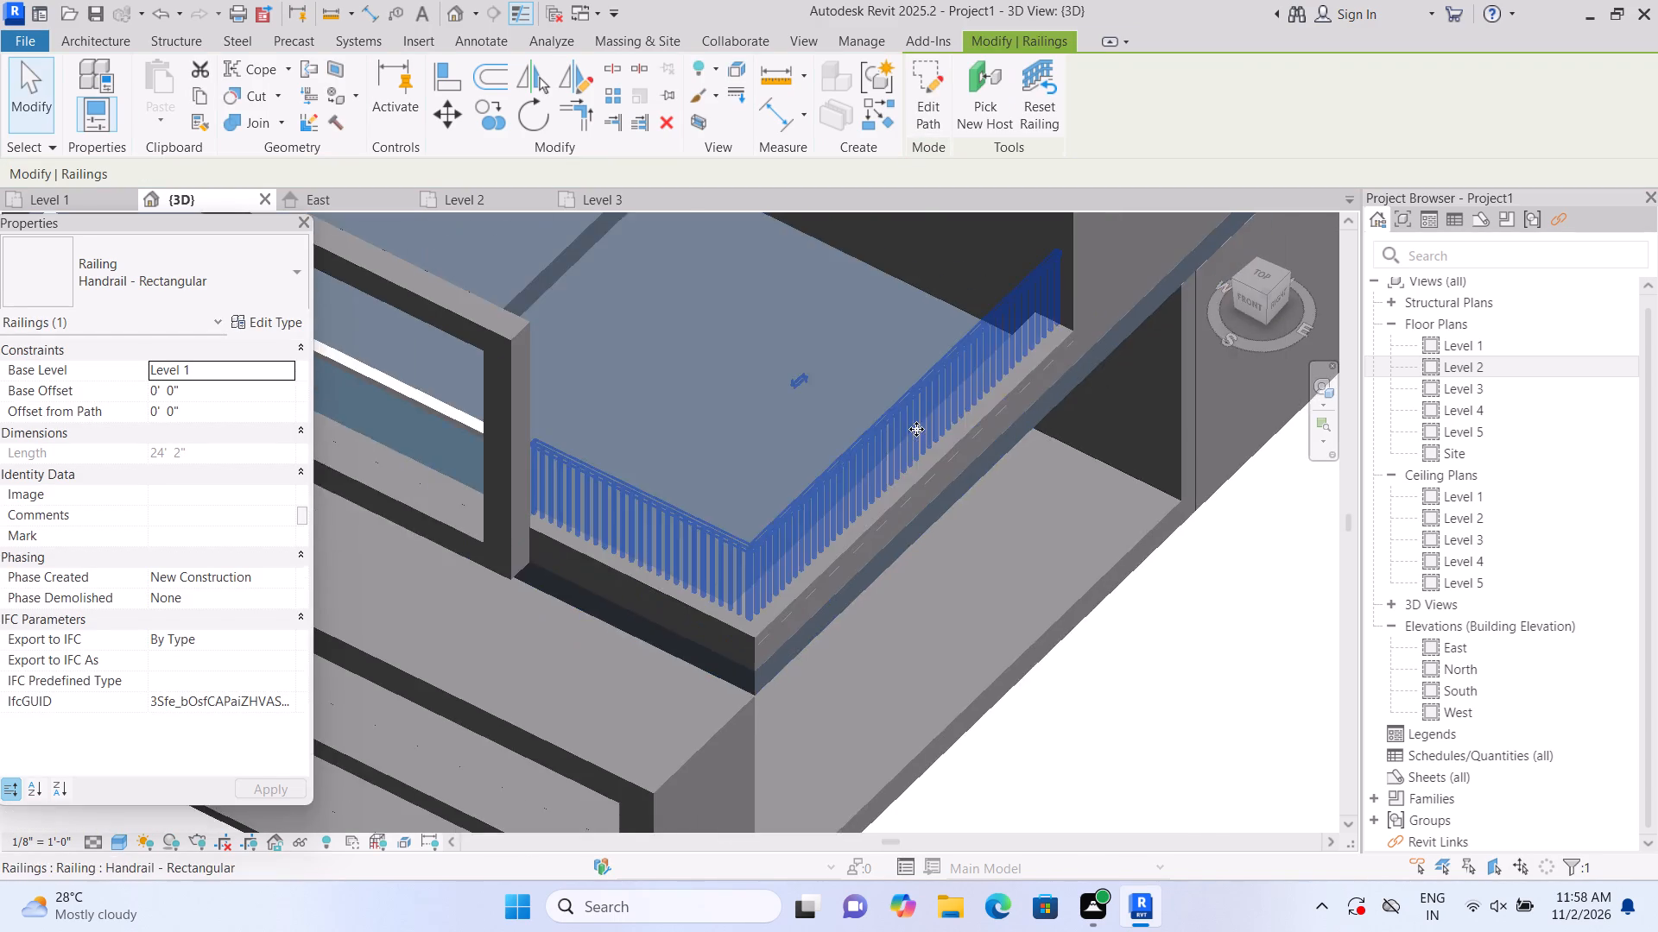
scroll(916, 429, "down", 3)
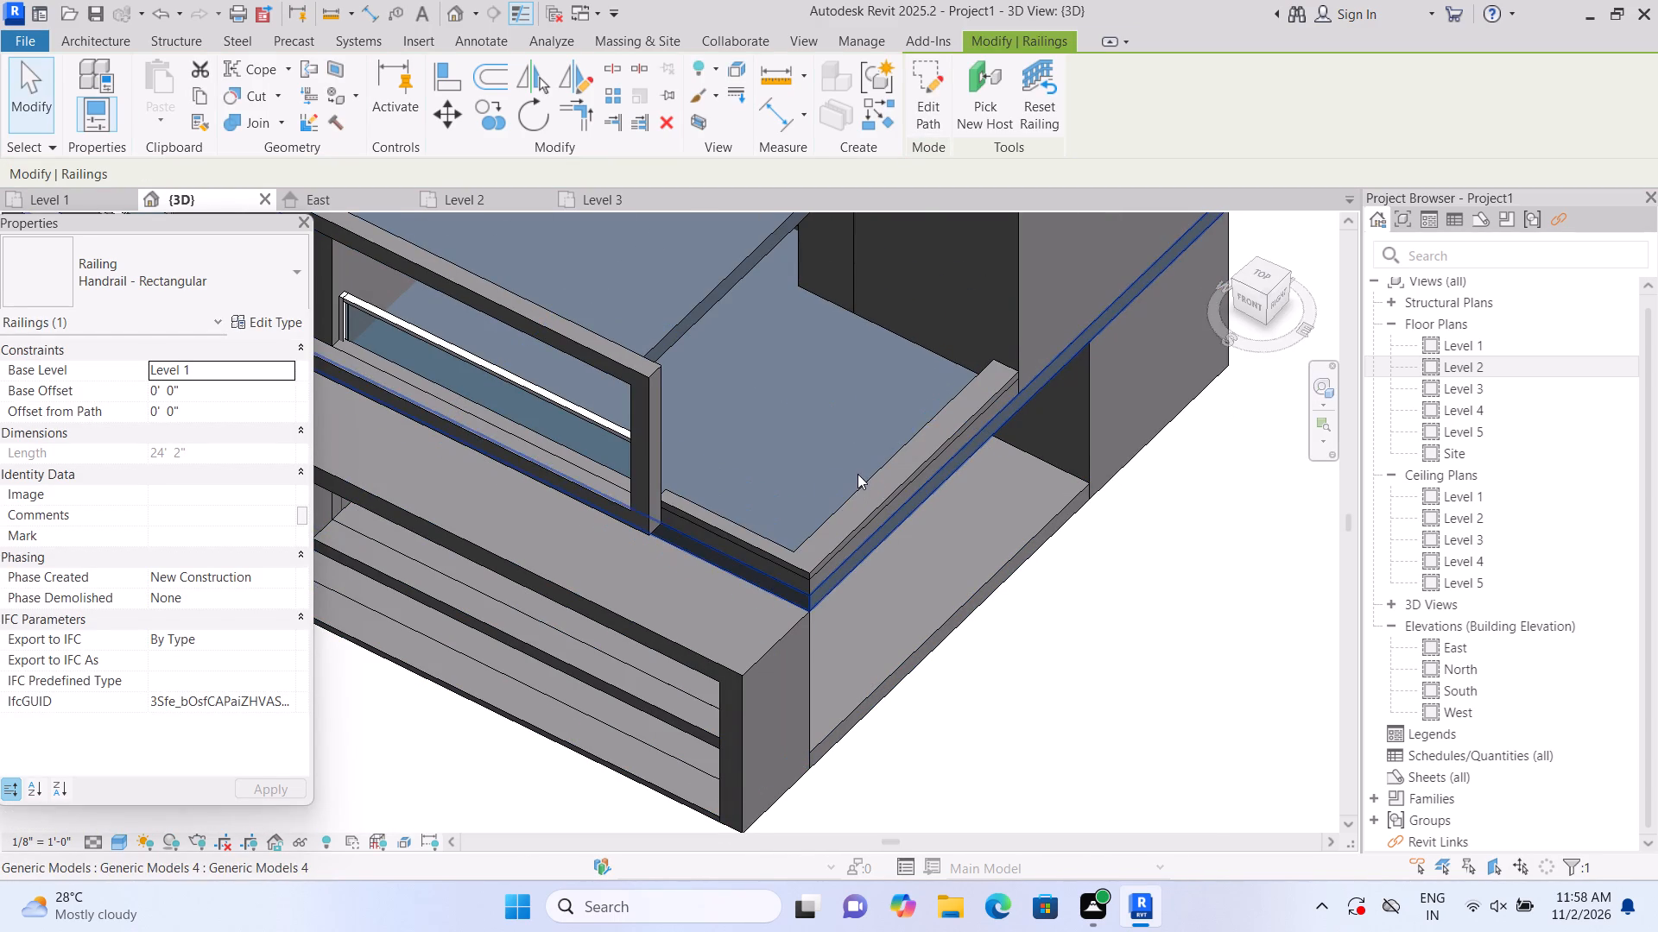
left_click(850, 499)
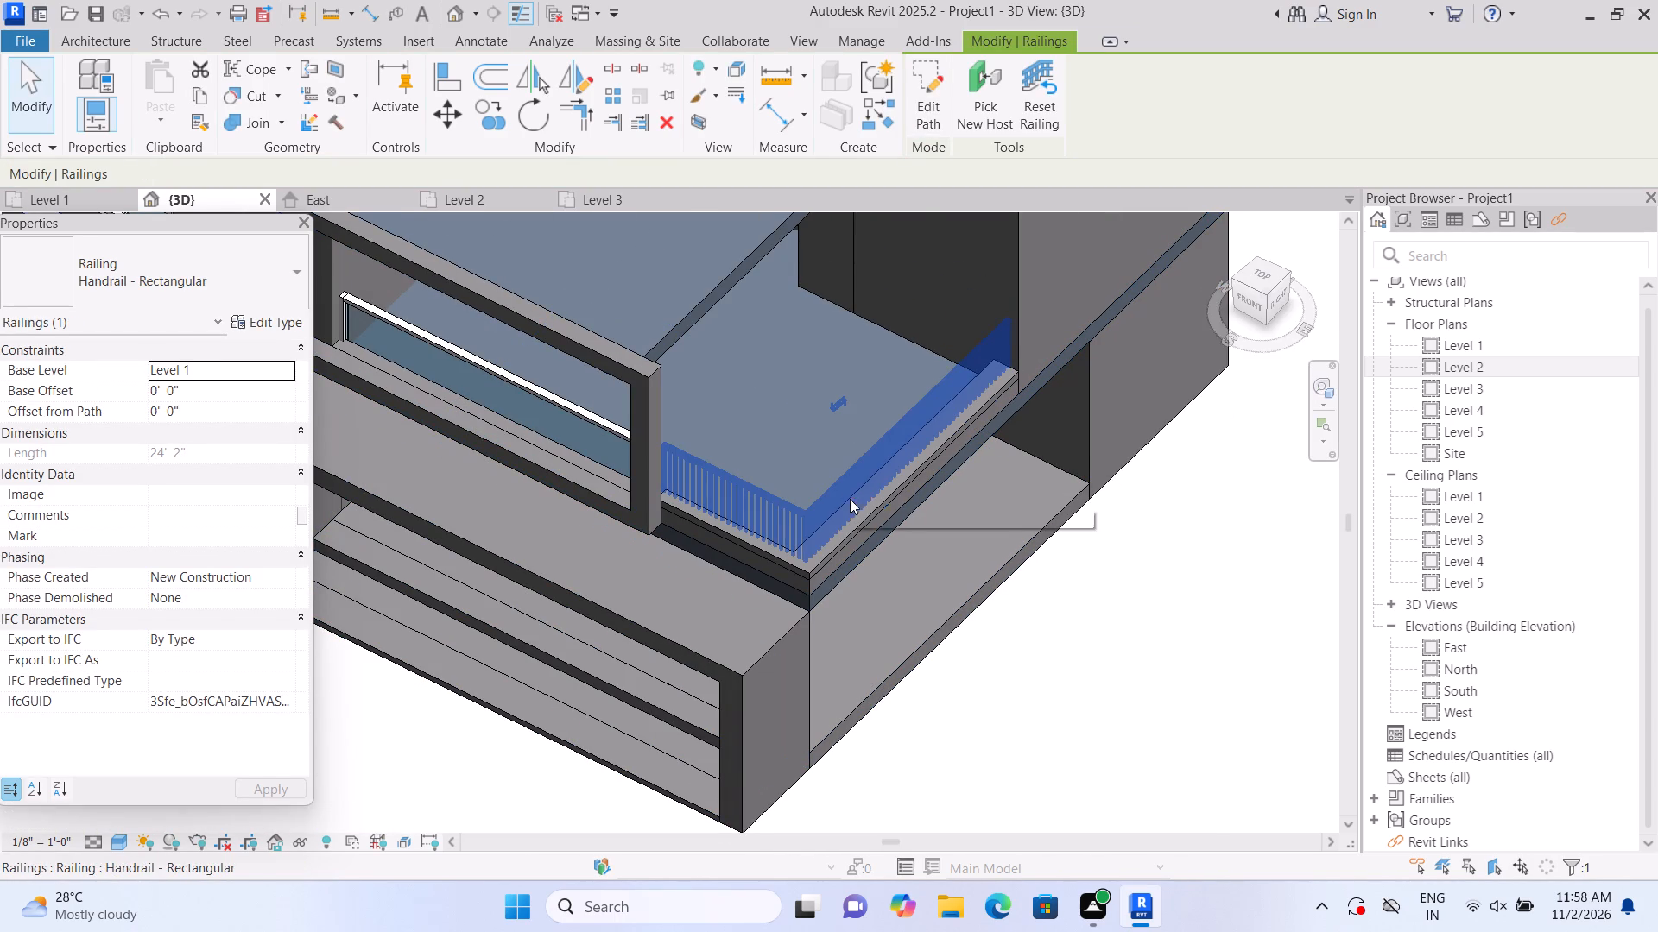
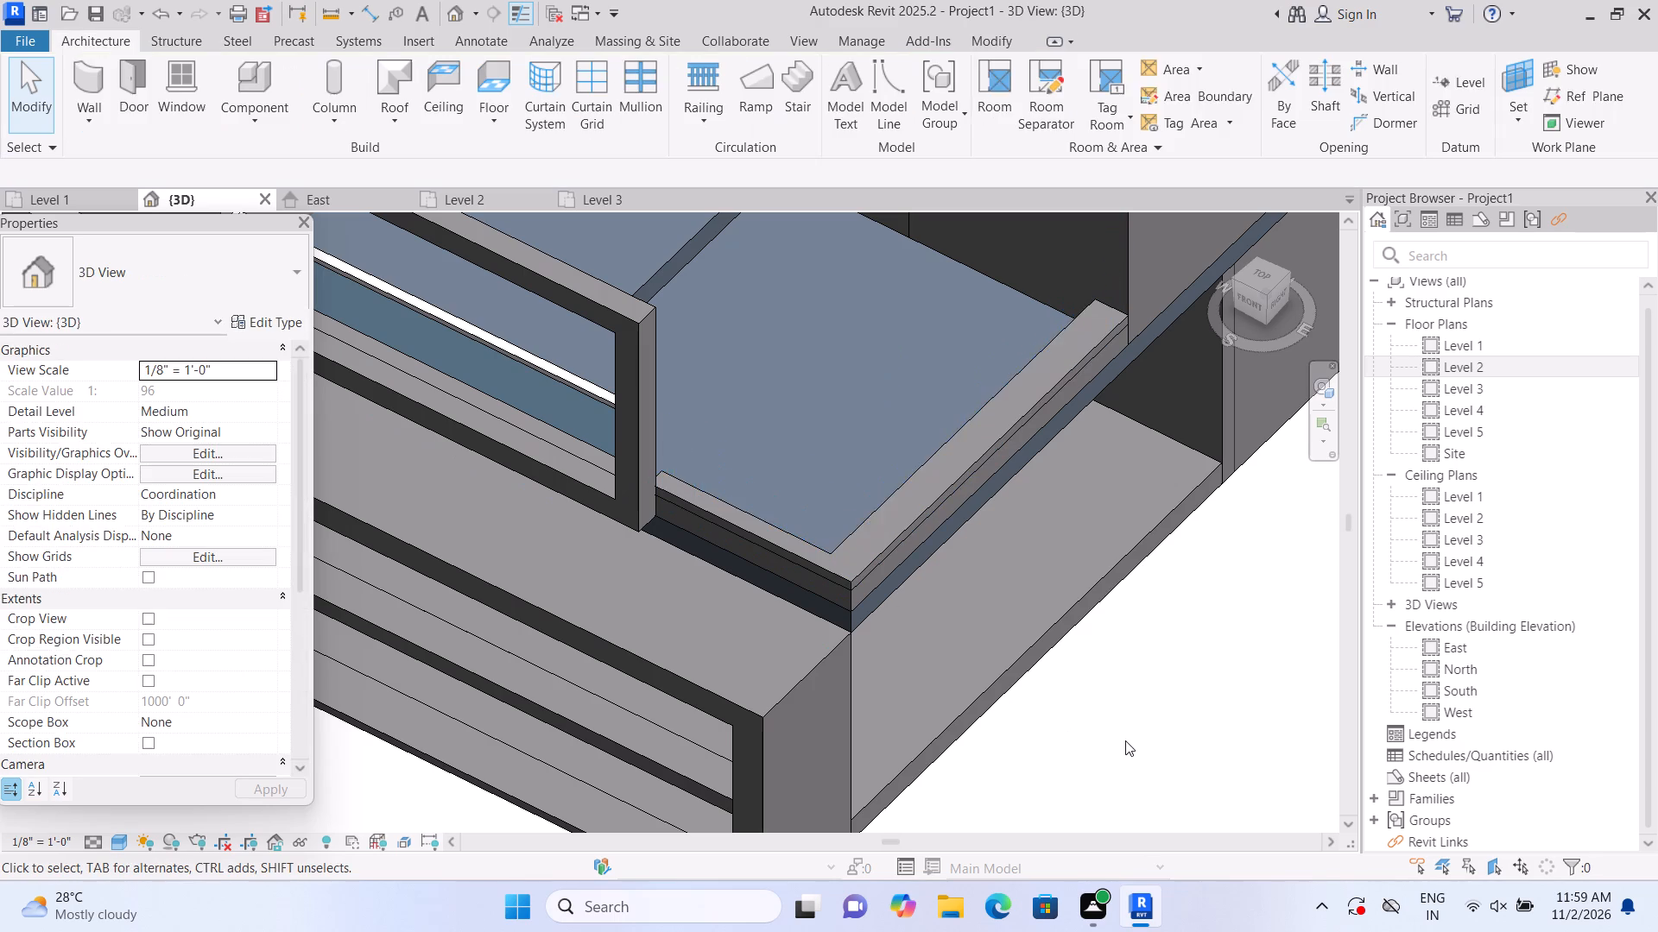
On Level 2, draw Curtain Wall 1 along the terrace curbs, with about 8'-1" front and 16'-3" side legs.
scroll(1125, 740, "down", 3)
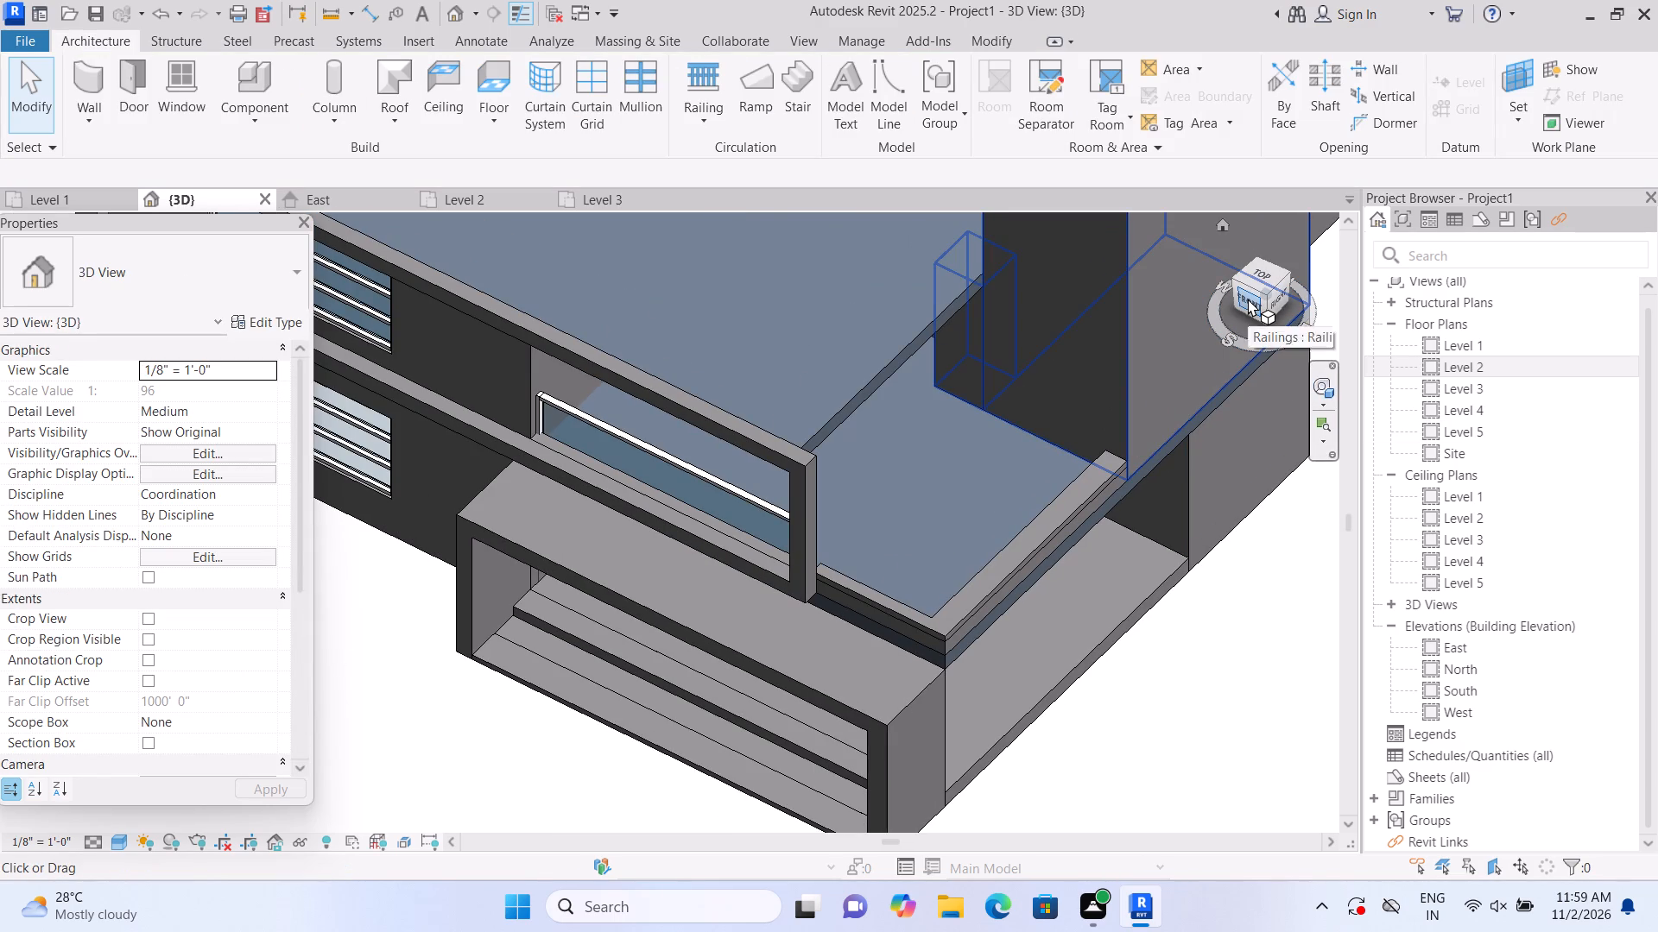
triple_click(1433, 365)
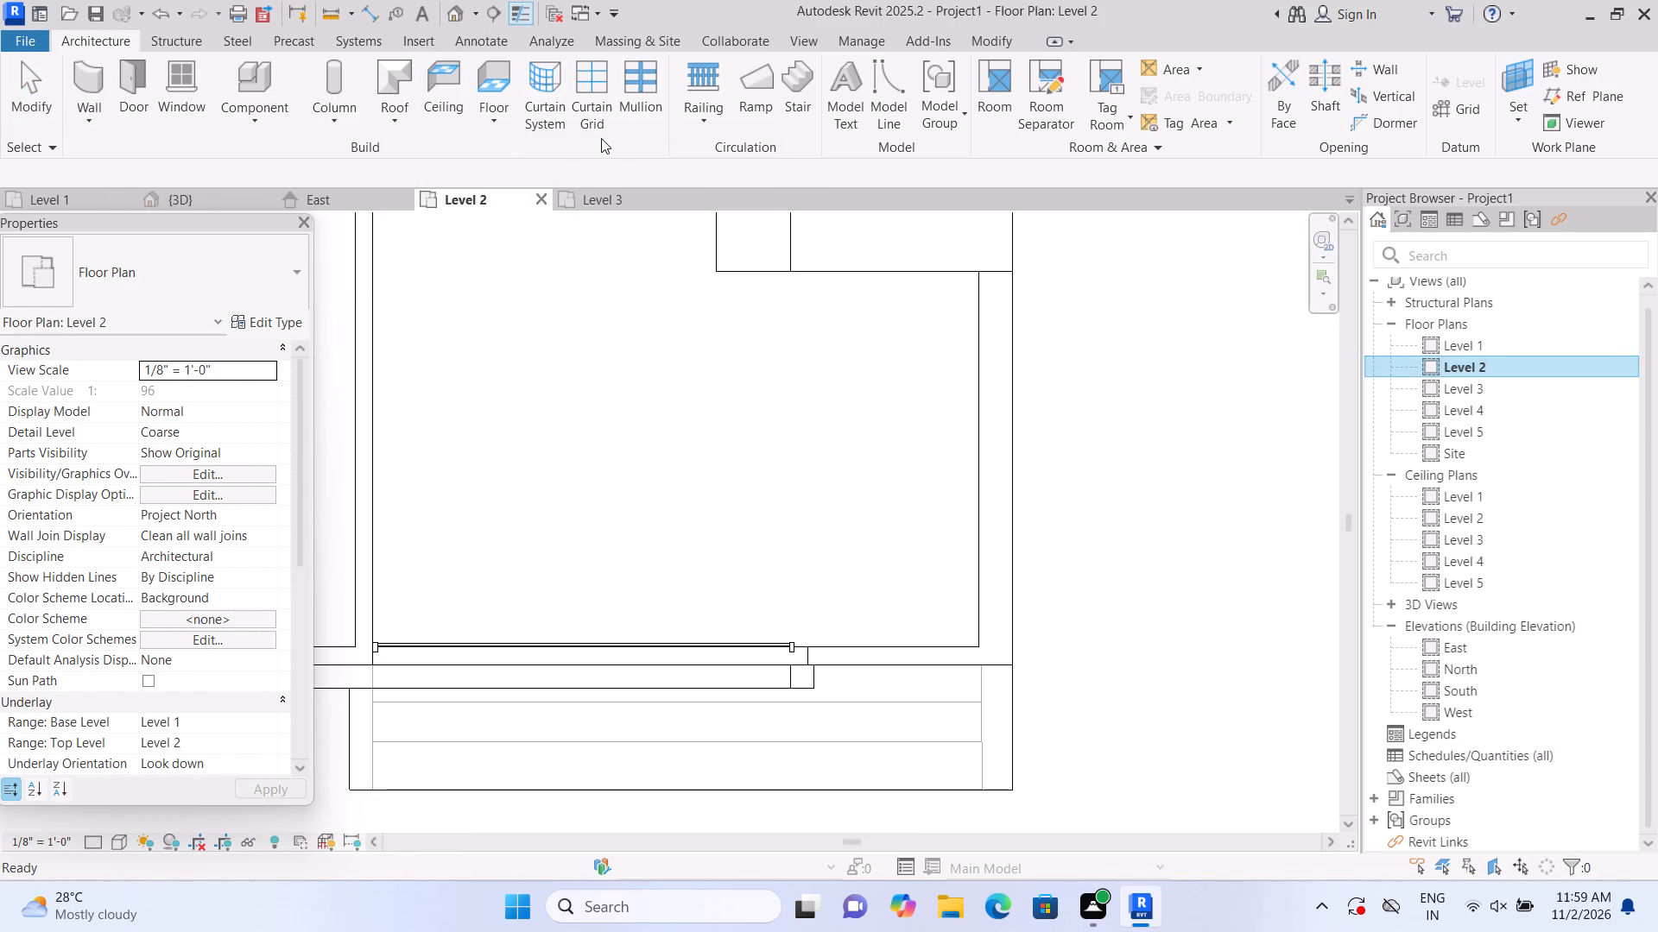
left_click(101, 85)
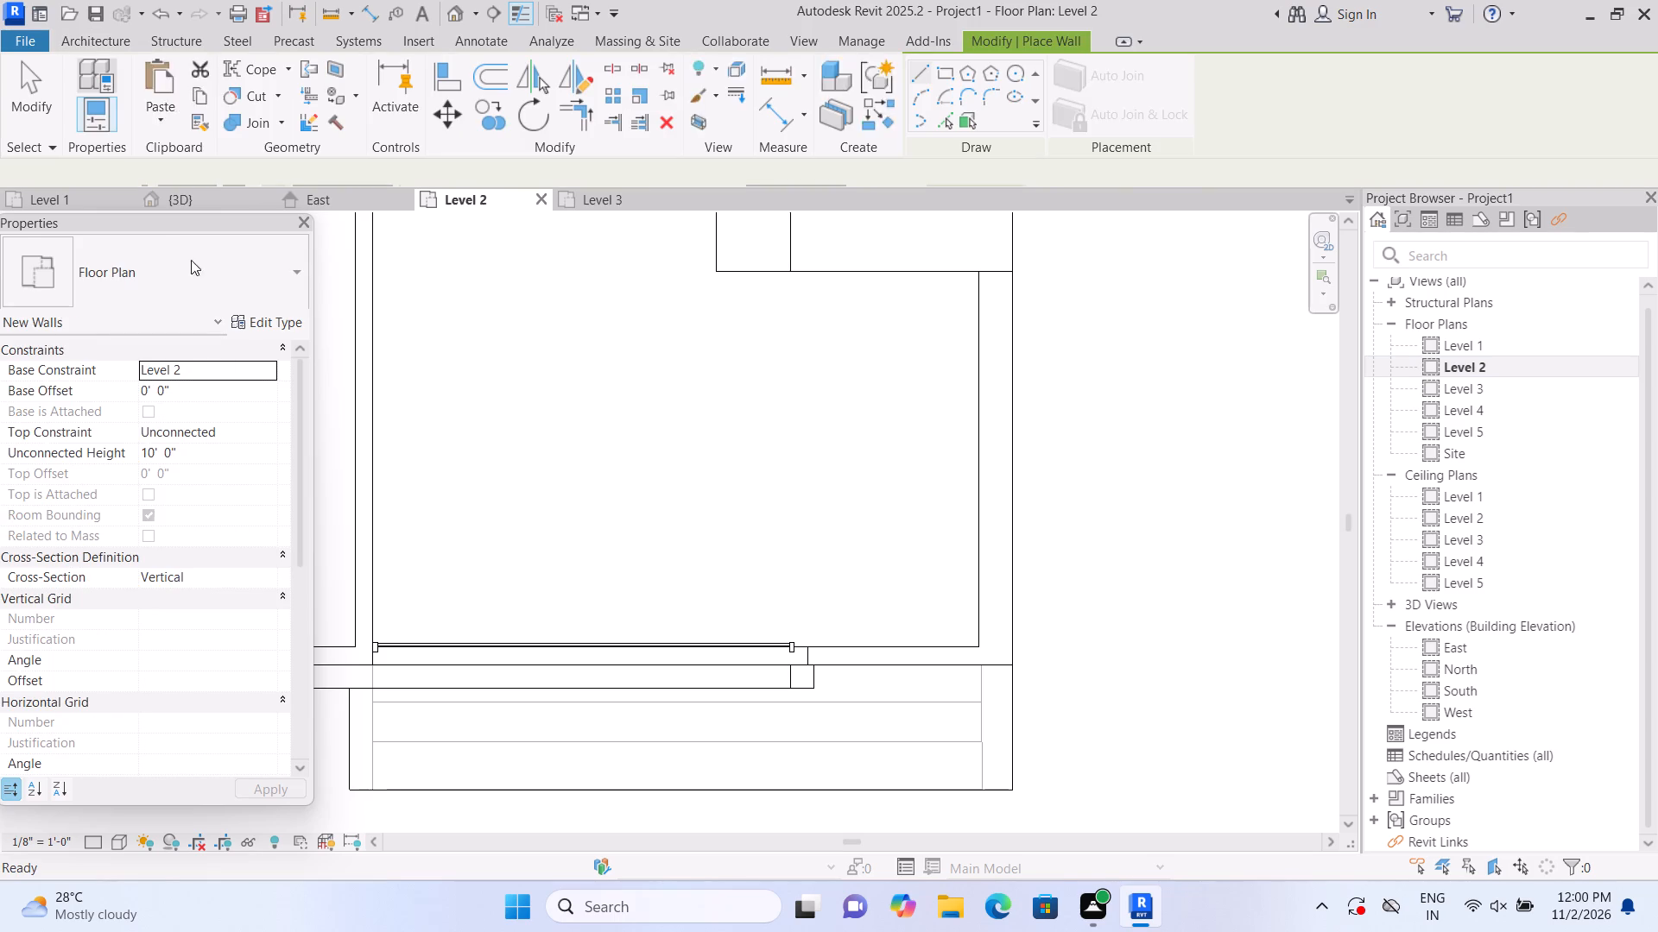
scroll(817, 696, "up", 3)
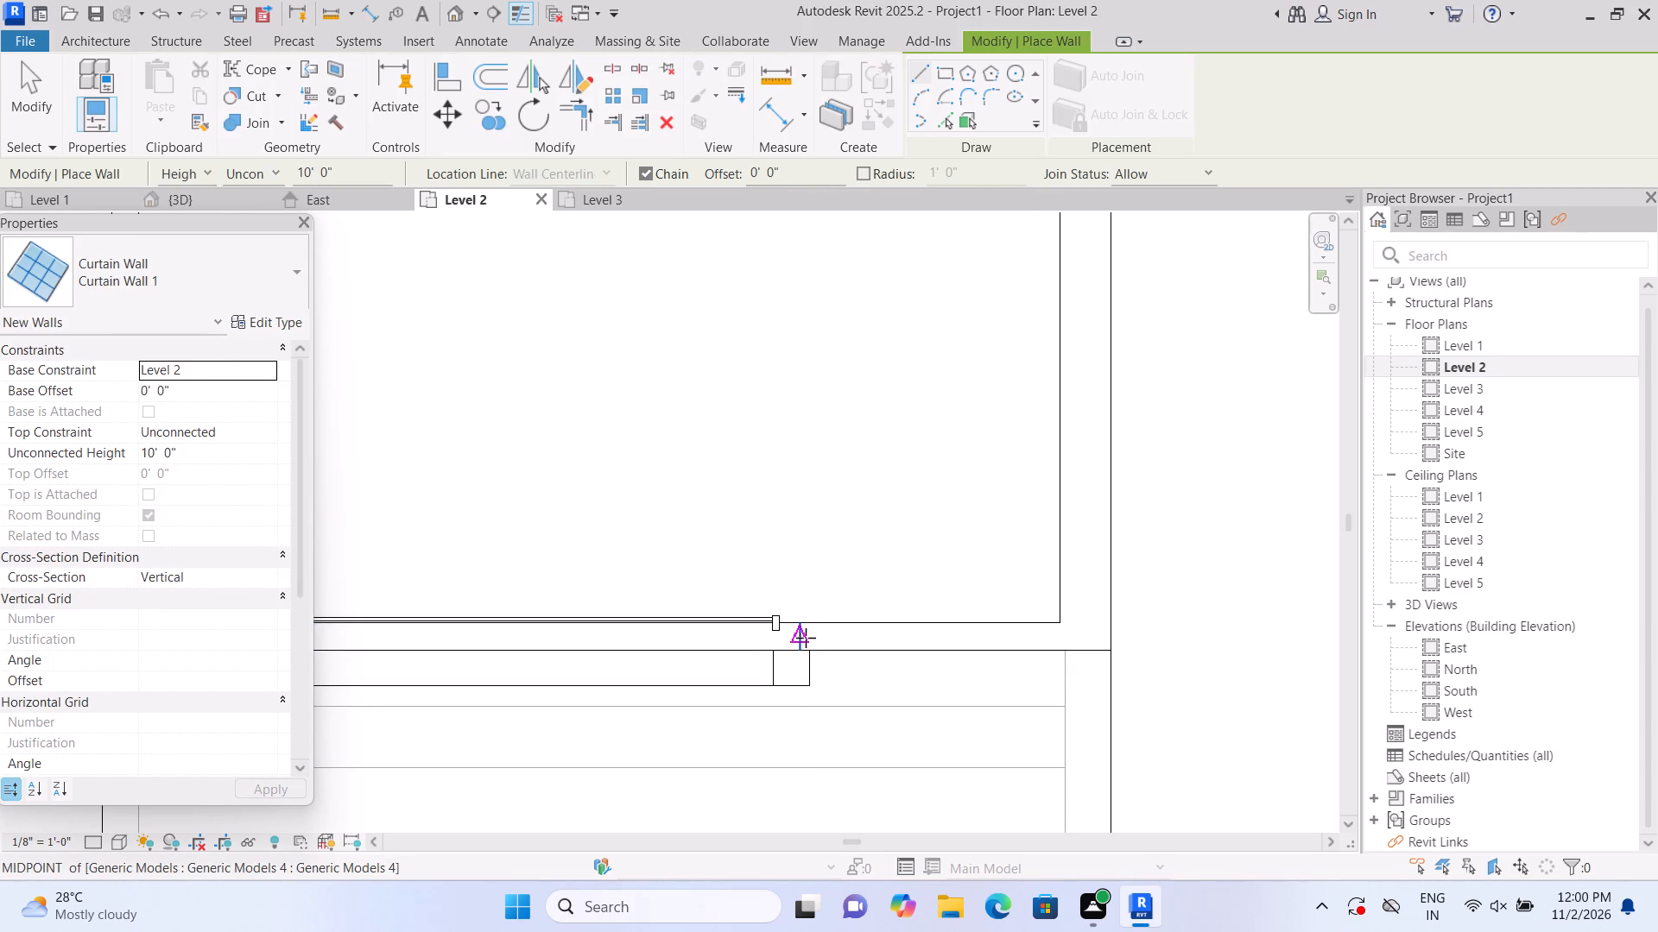
double_click(806, 638)
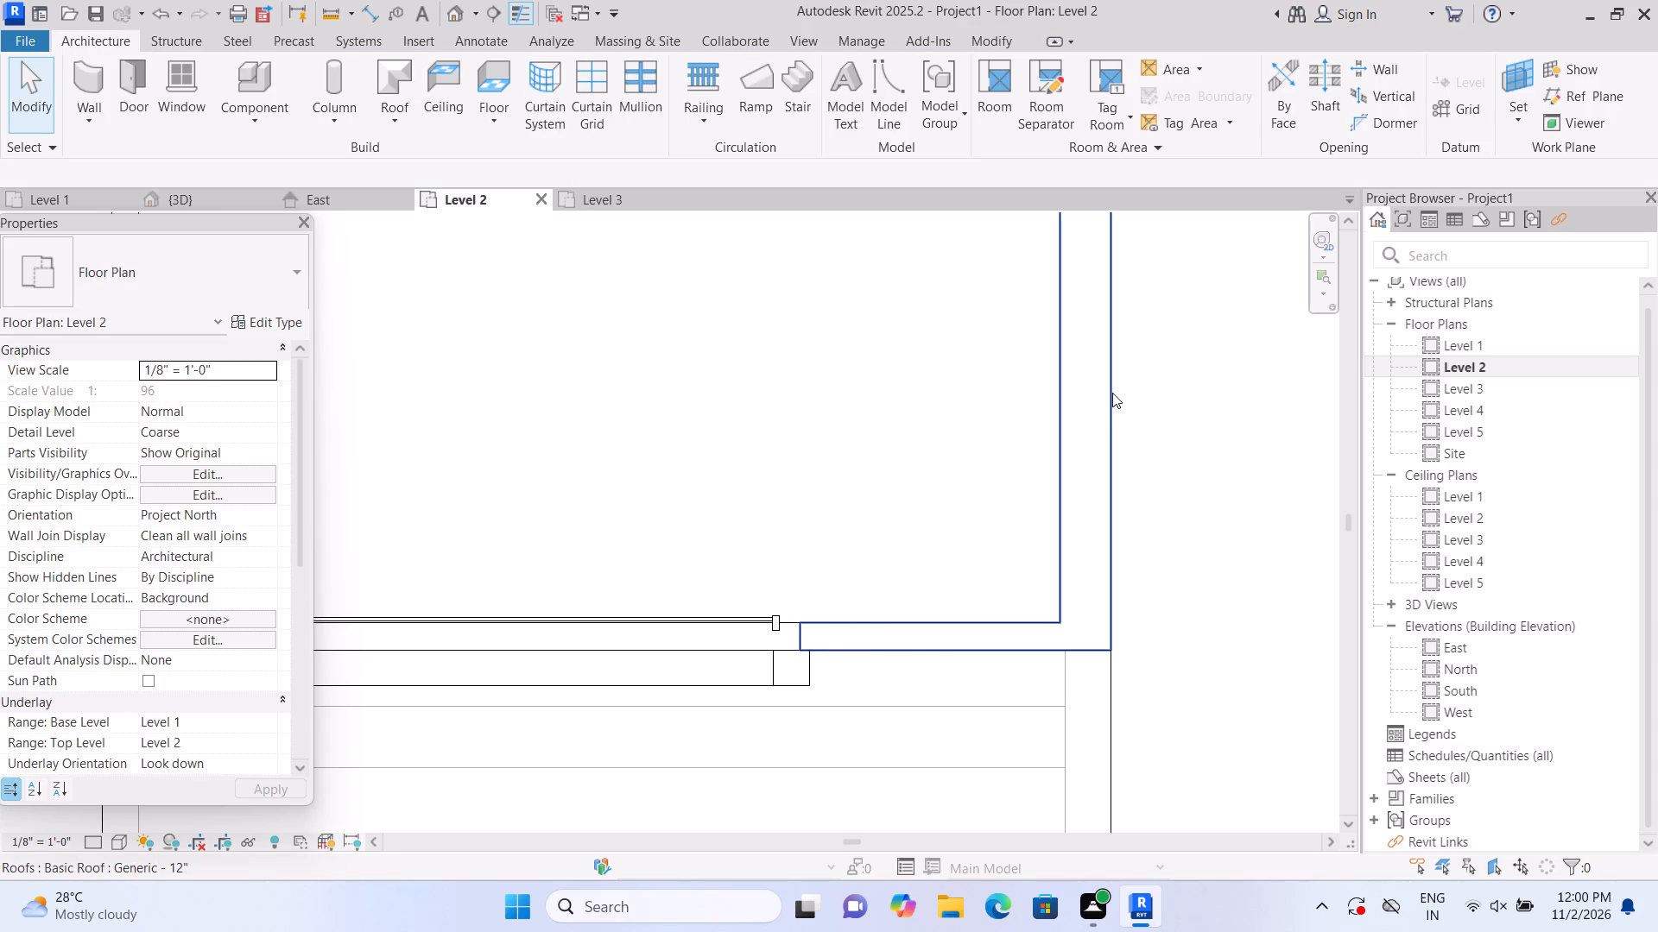
left_click(102, 81)
scroll(917, 665, "up", 1)
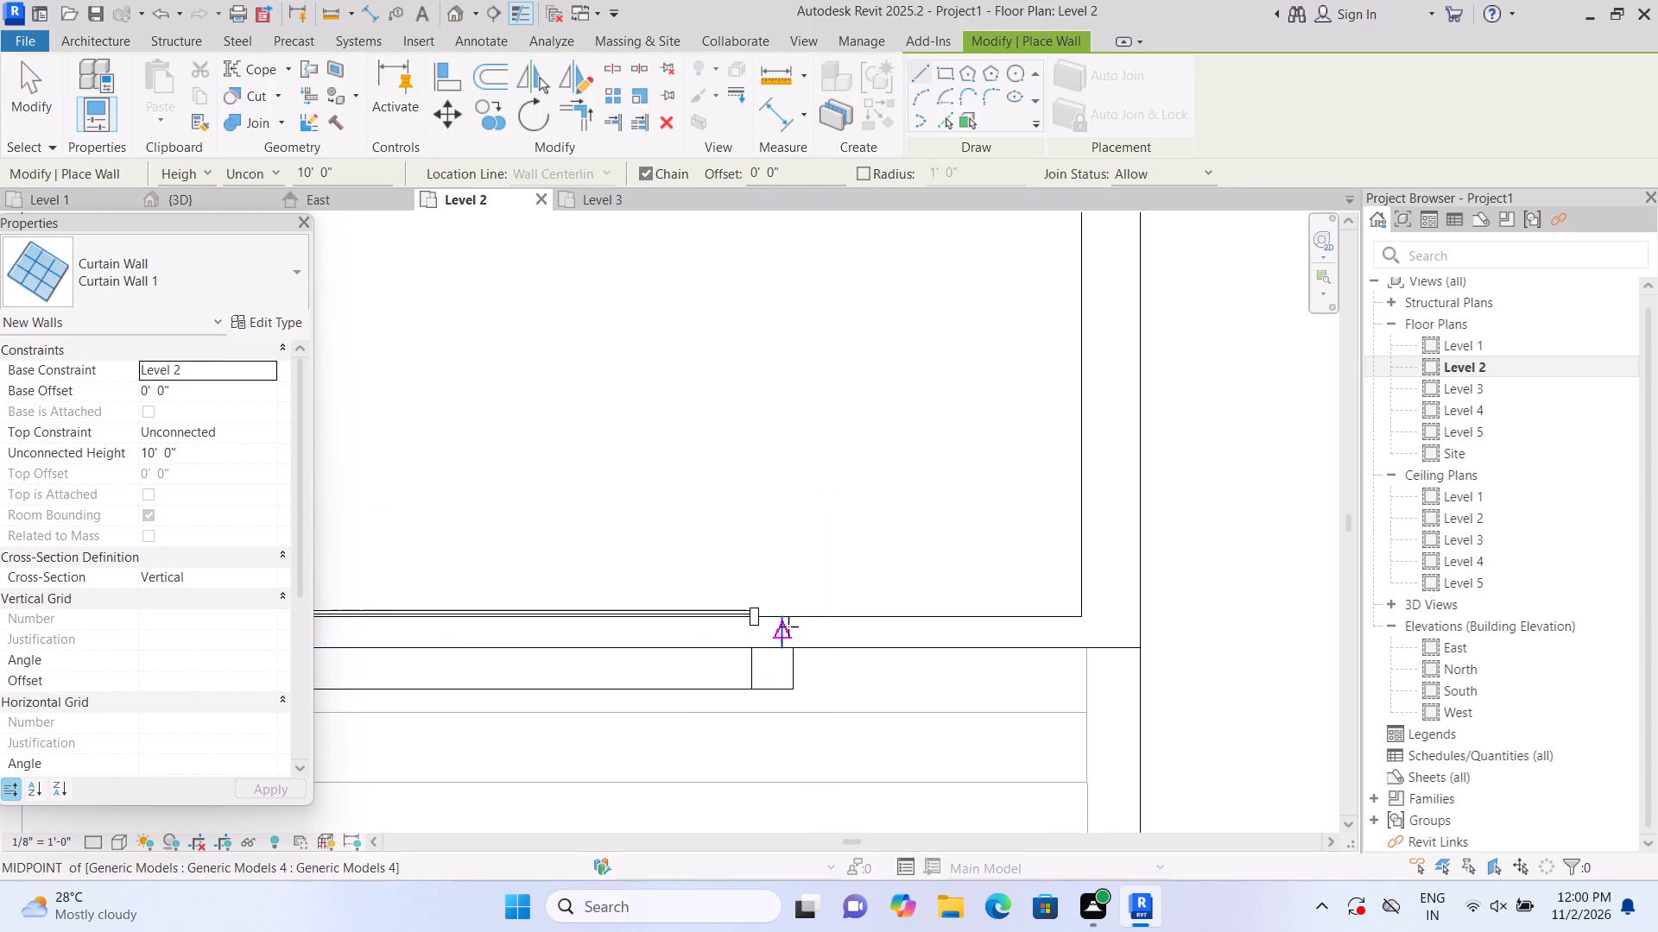
left_click(788, 627)
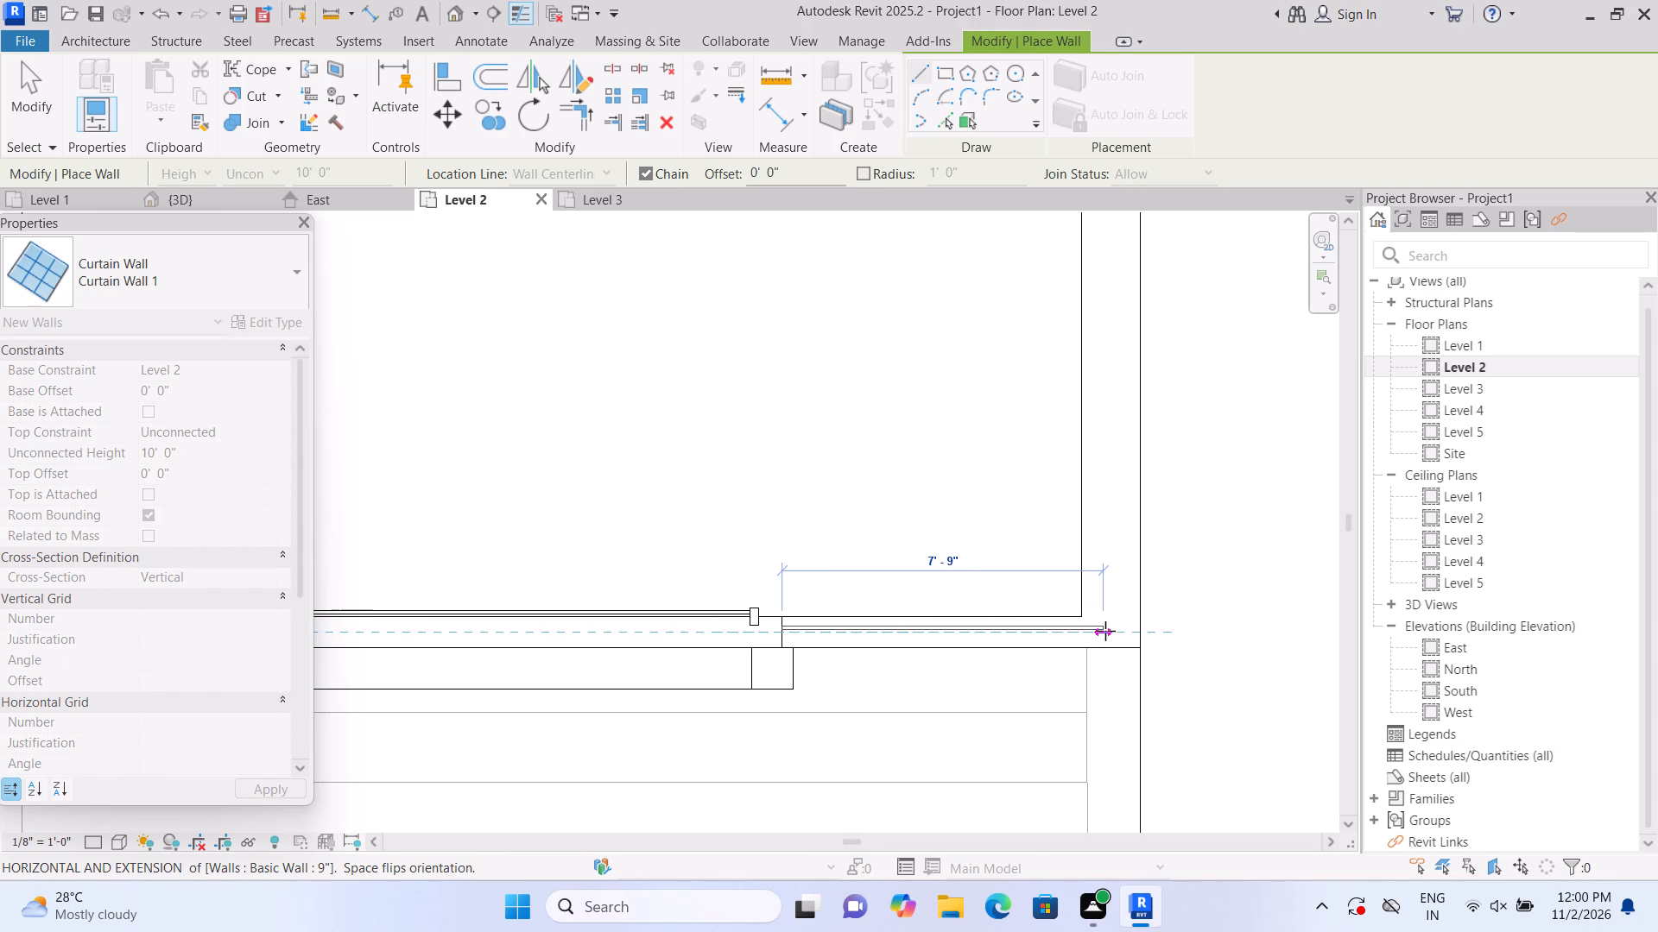
left_click(1116, 634)
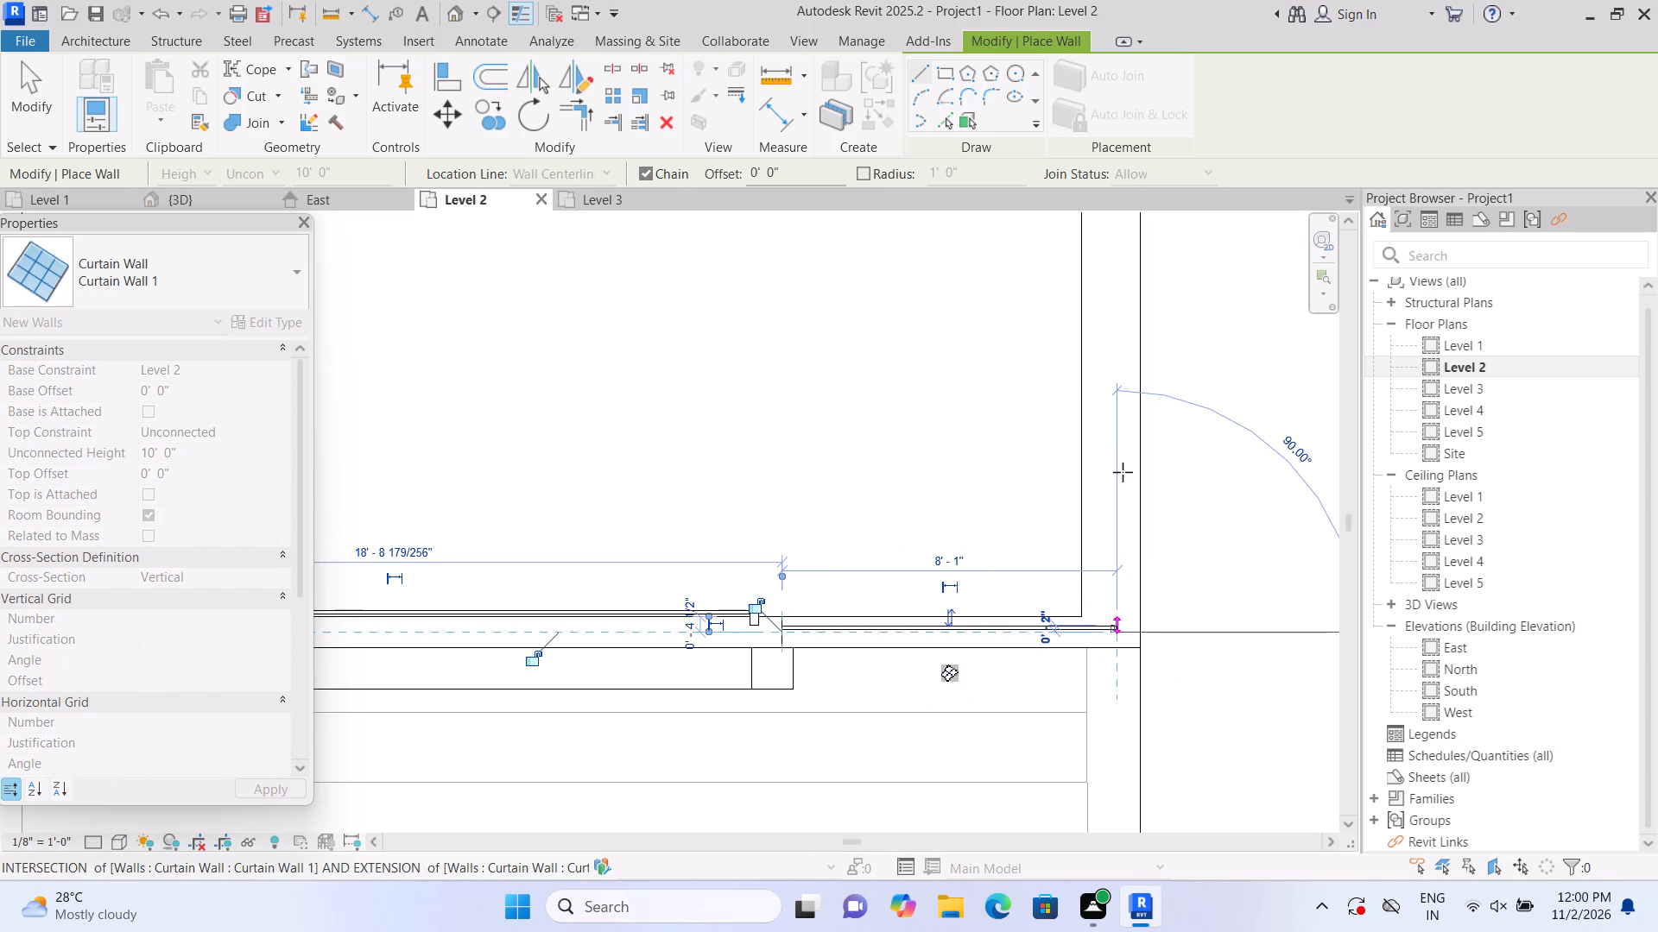
scroll(1114, 461, "up", 1)
middle_click_drag(1112, 459, 1067, 708)
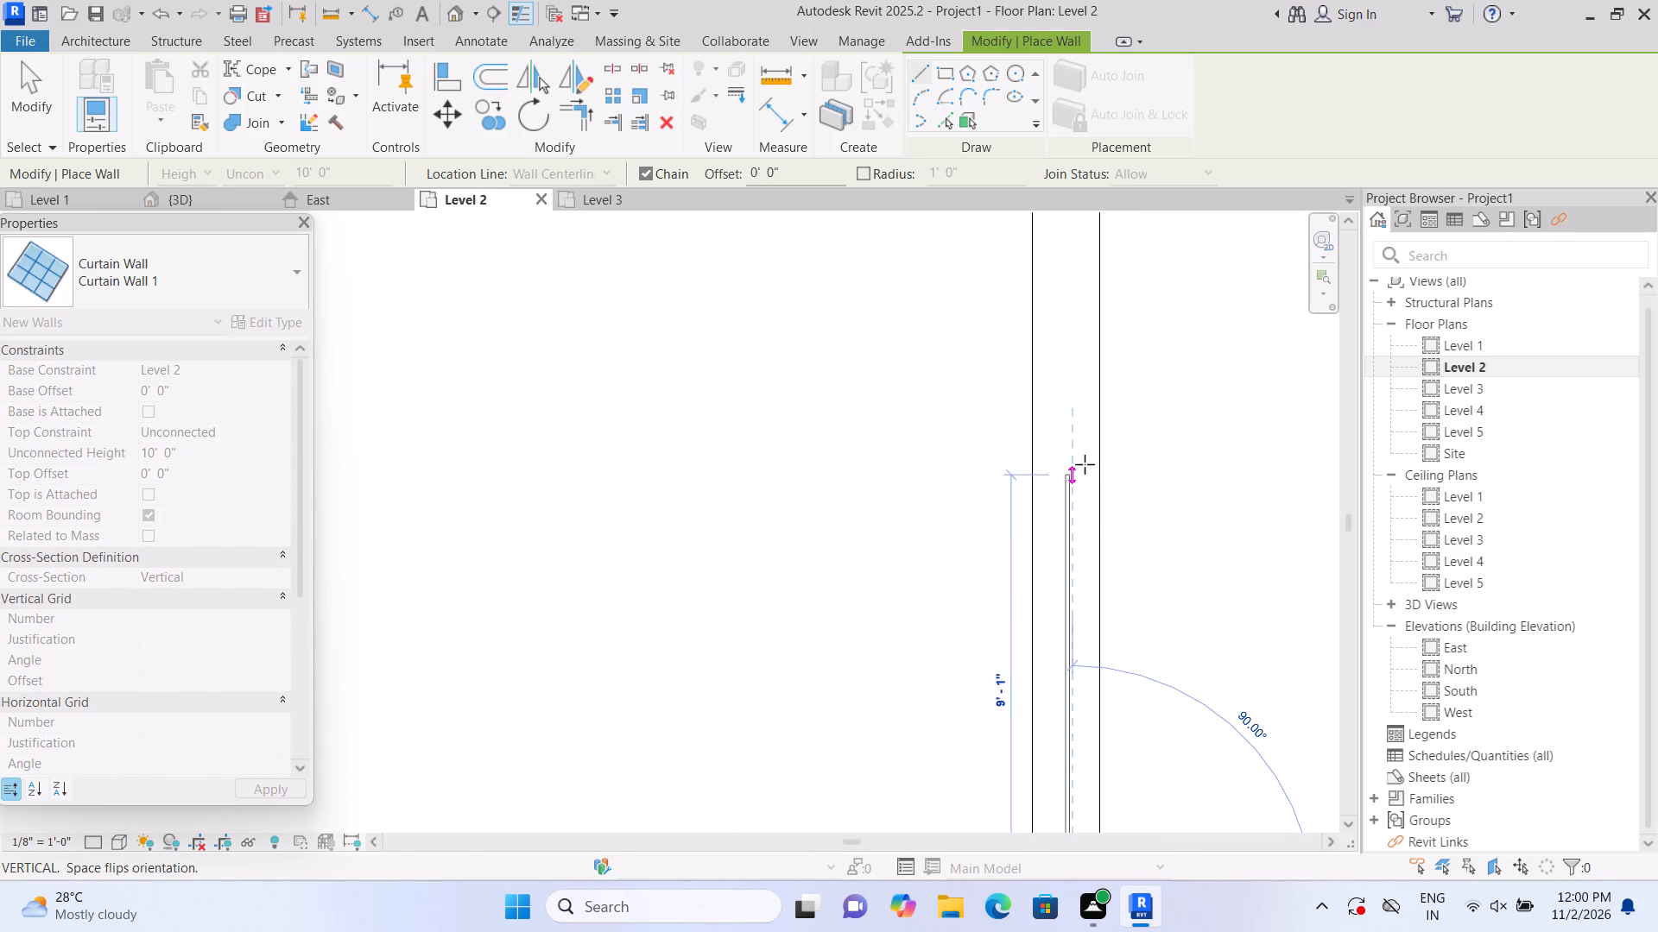
middle_click_drag(1085, 463, 1065, 792)
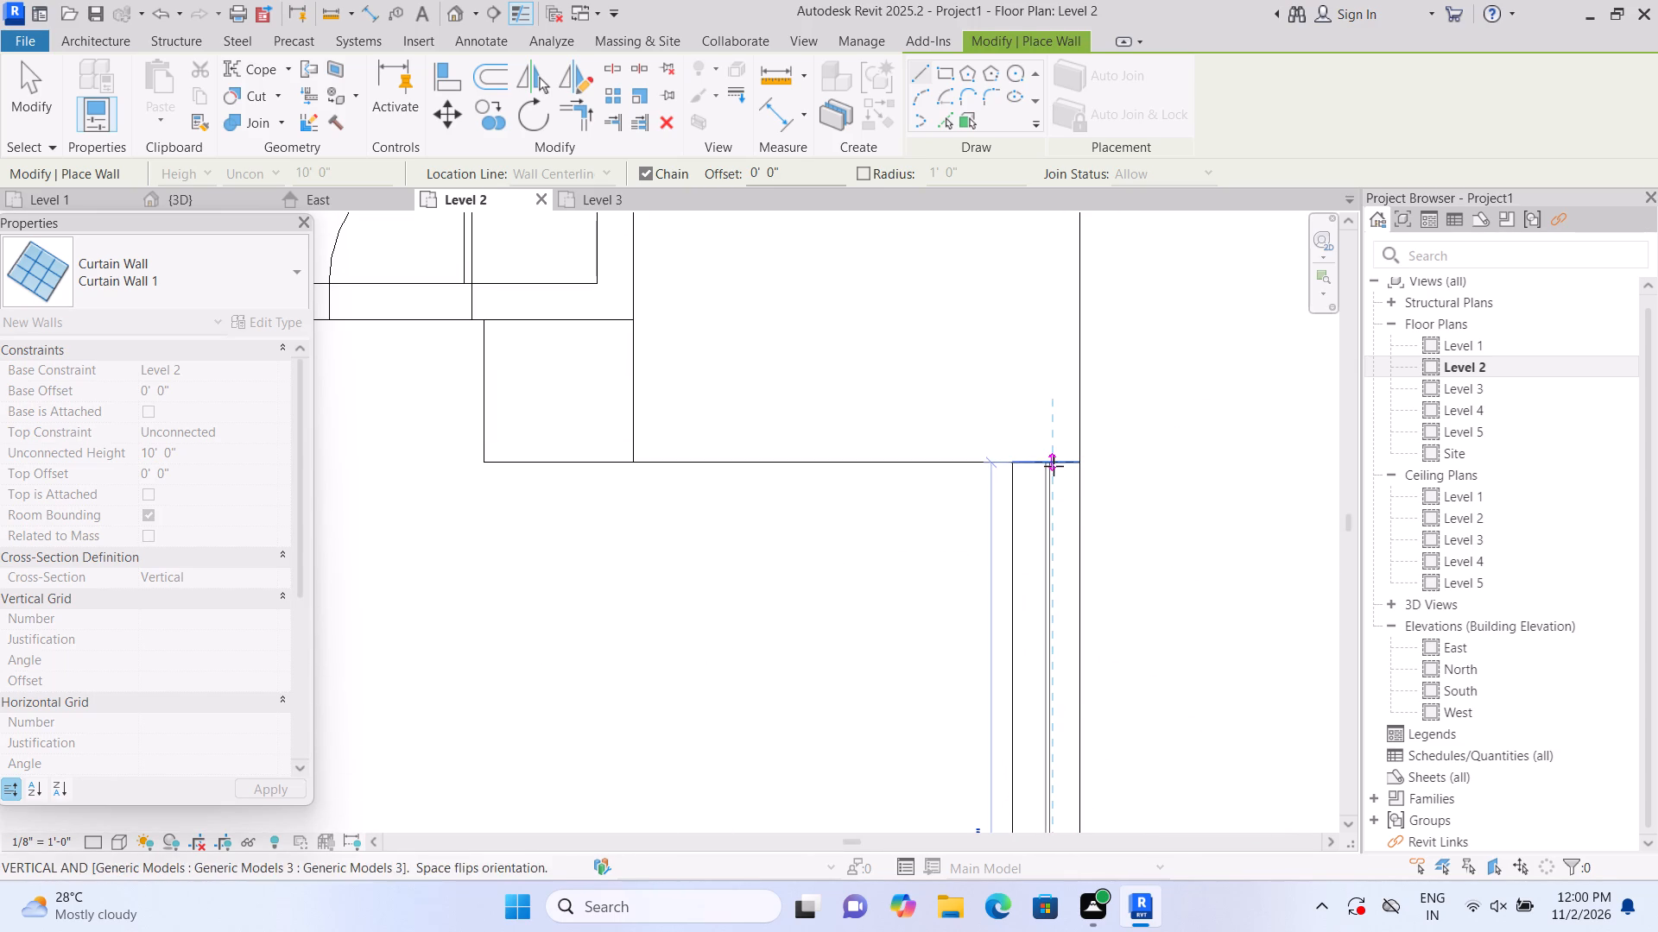
left_click(1054, 466)
key("Escape")
scroll(946, 623, "down", 4)
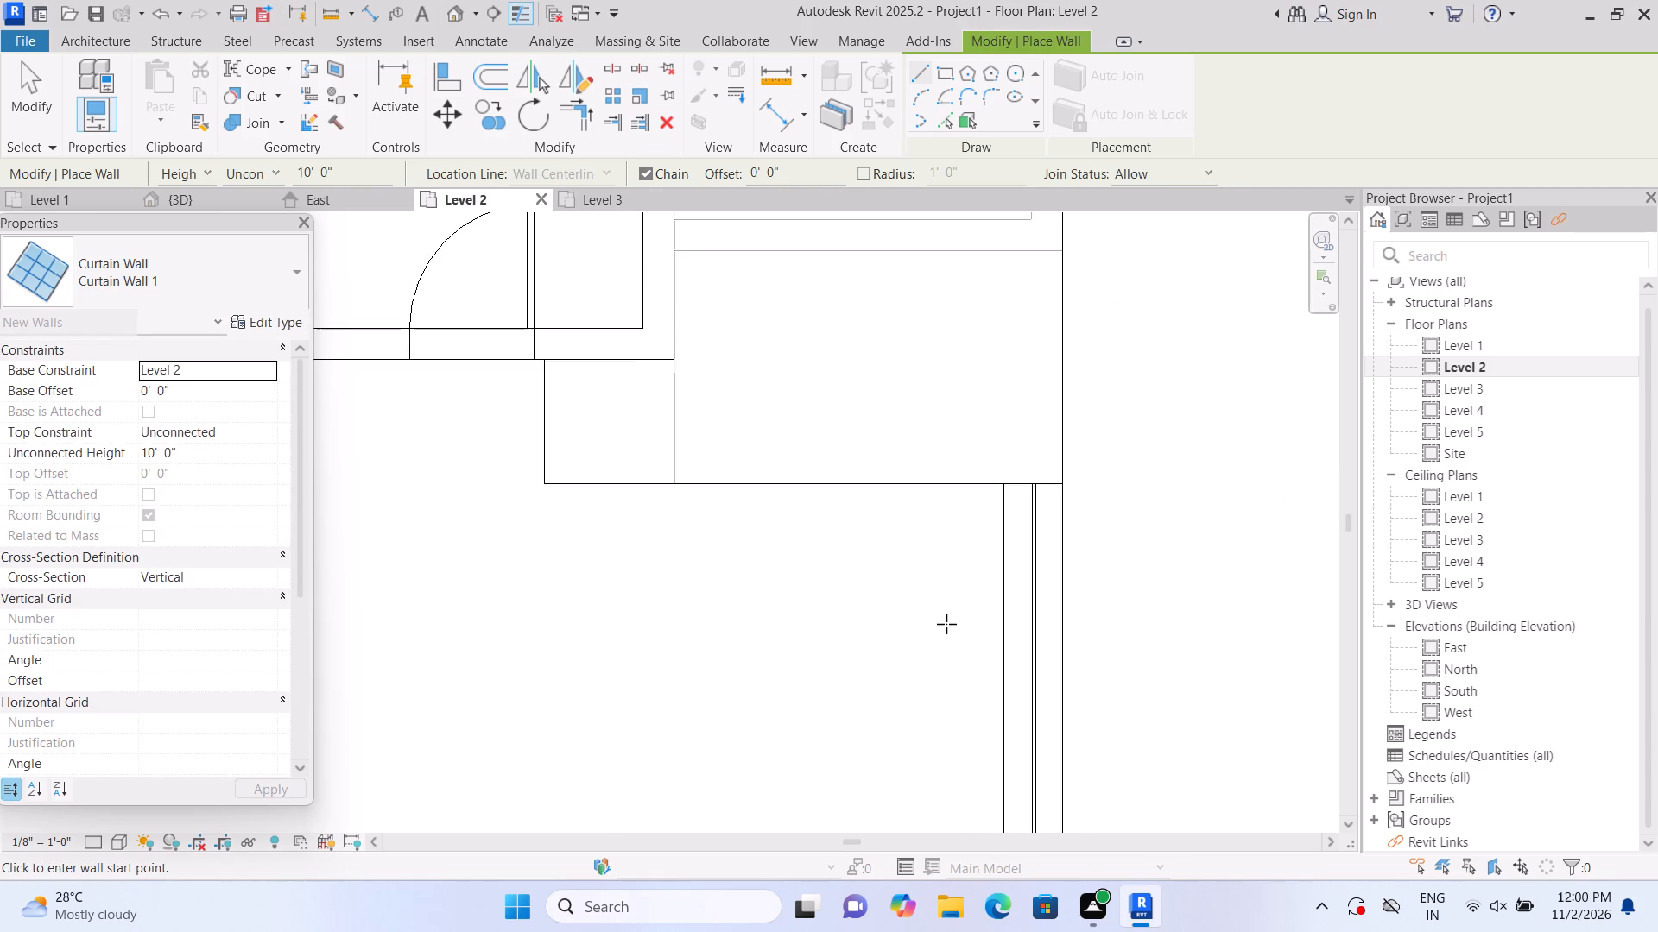
scroll(946, 624, "down", 3)
middle_click_drag(840, 705, 842, 523)
middle_click(842, 523)
scroll(835, 538, "down", 2)
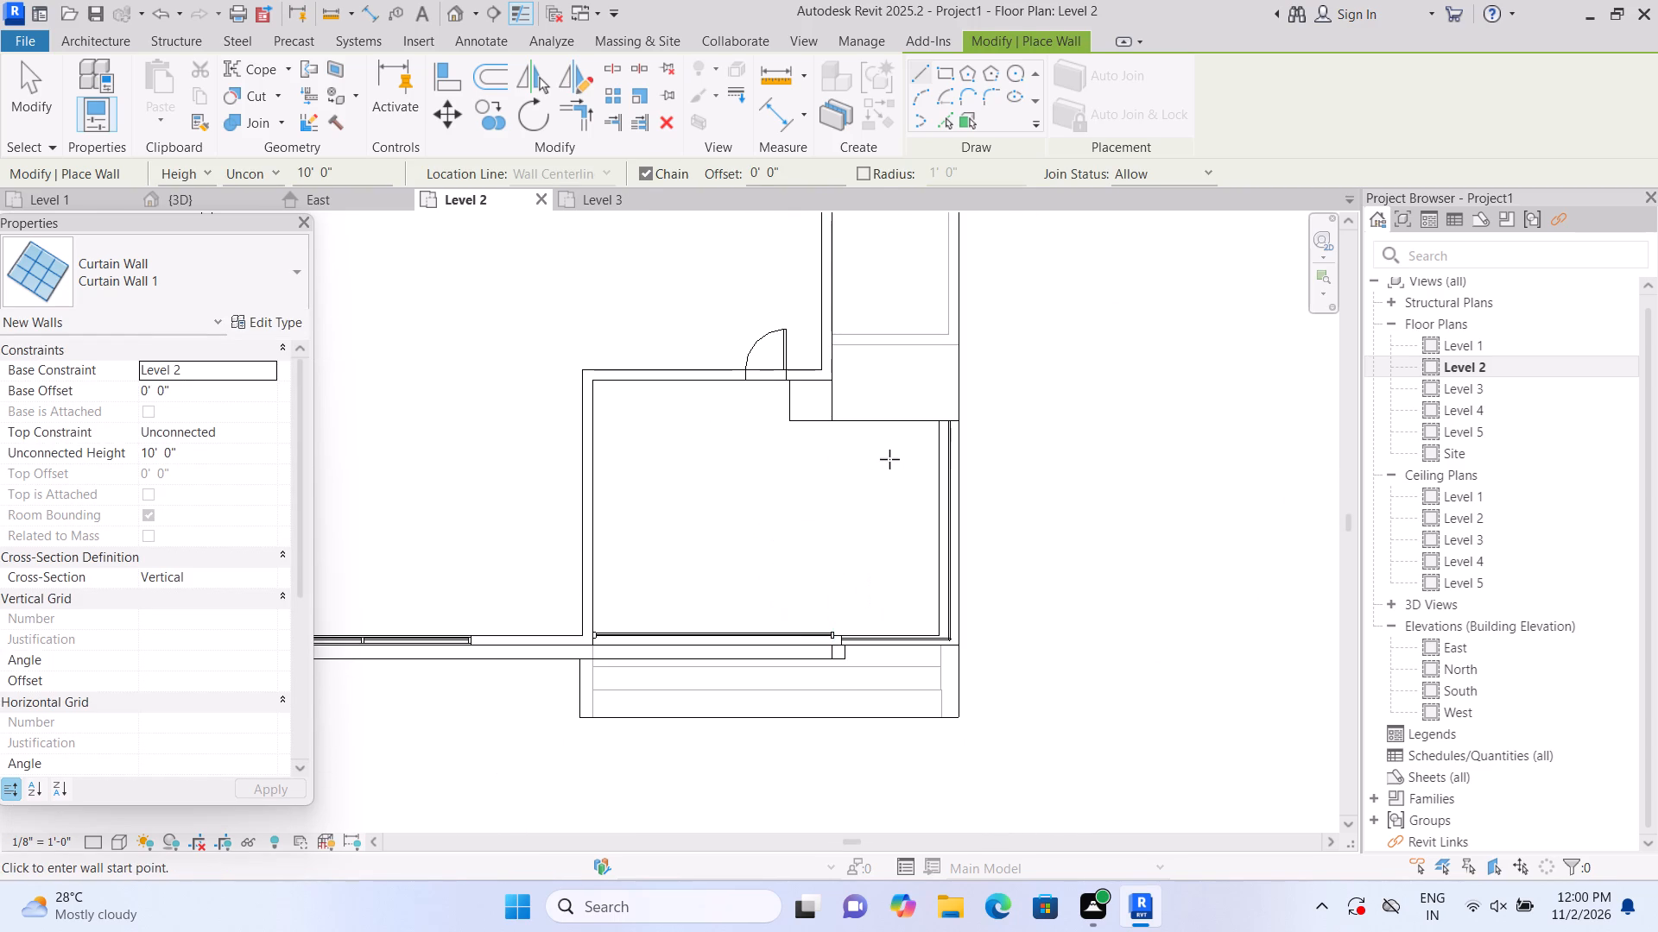
left_click(459, 13)
scroll(1073, 507, "up", 1)
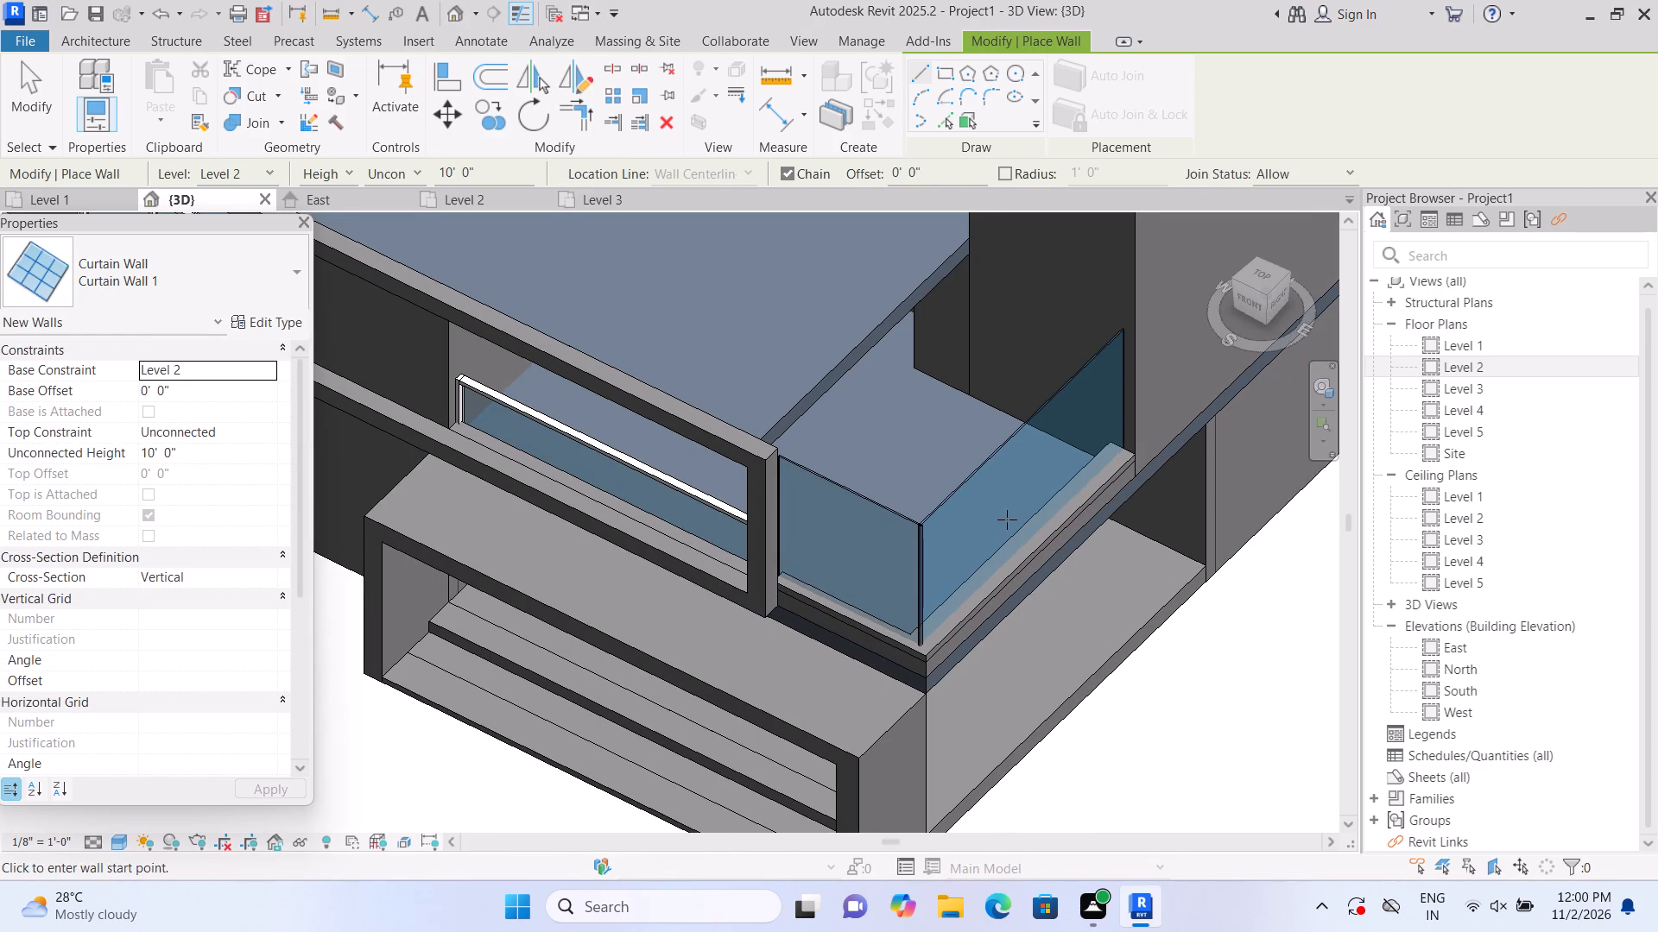
key("Escape")
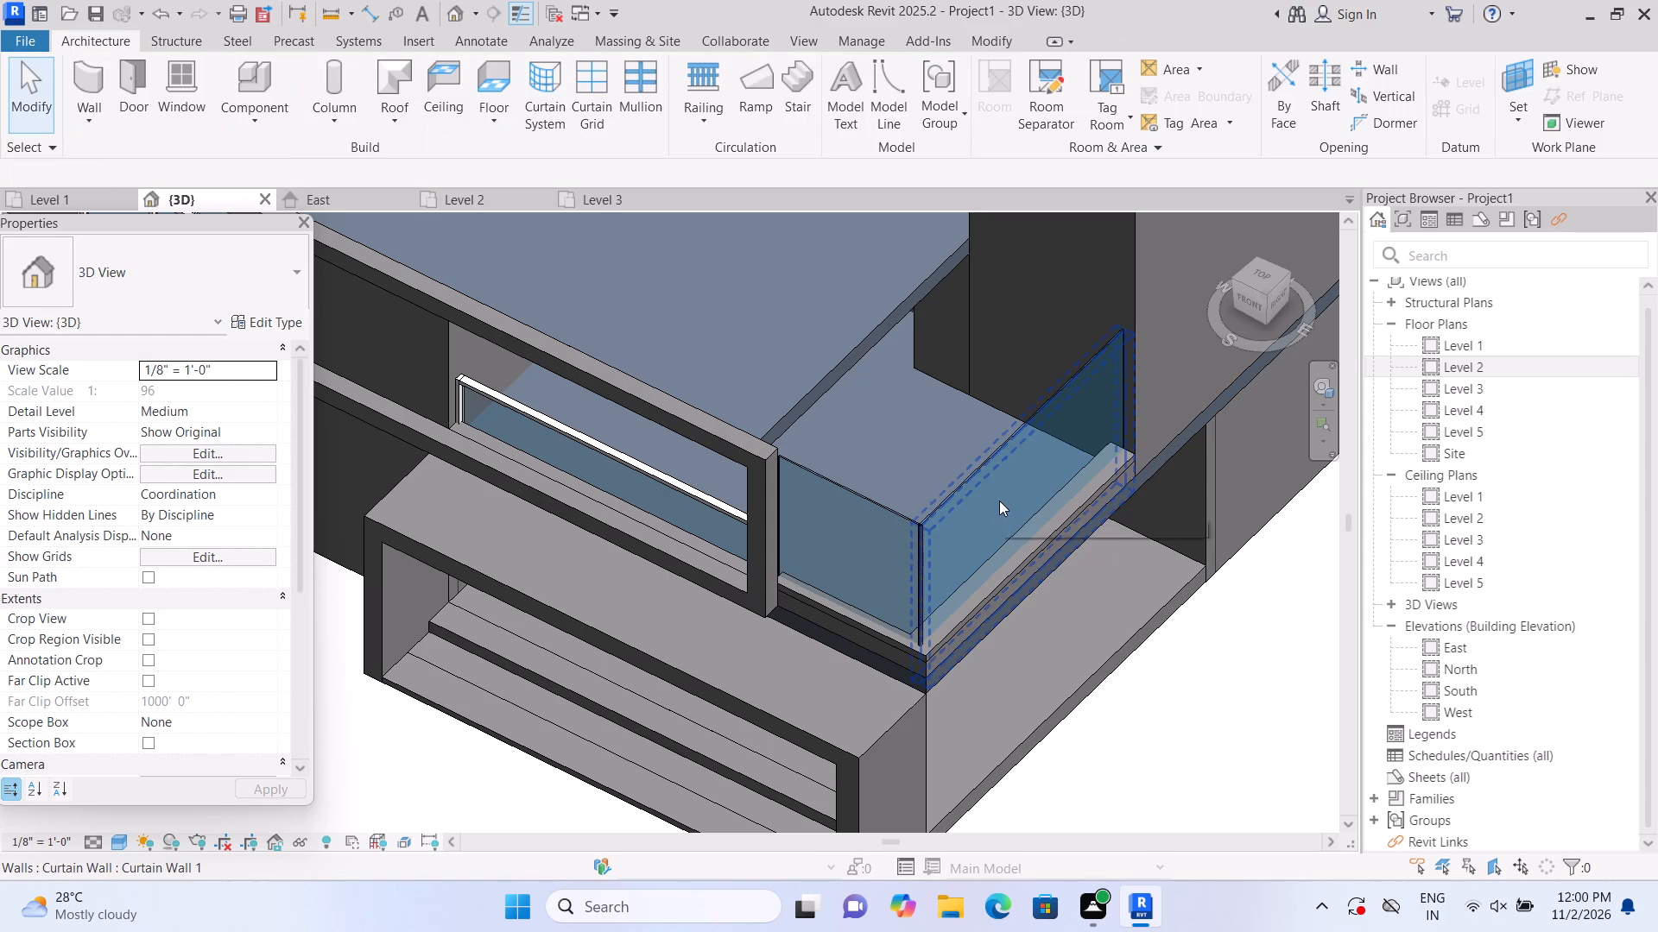
In 3D, lower the top of the side curtain wall on the terrace to about 6'-2" unconnected height.
left_click(999, 501)
scroll(1006, 473, "up", 1)
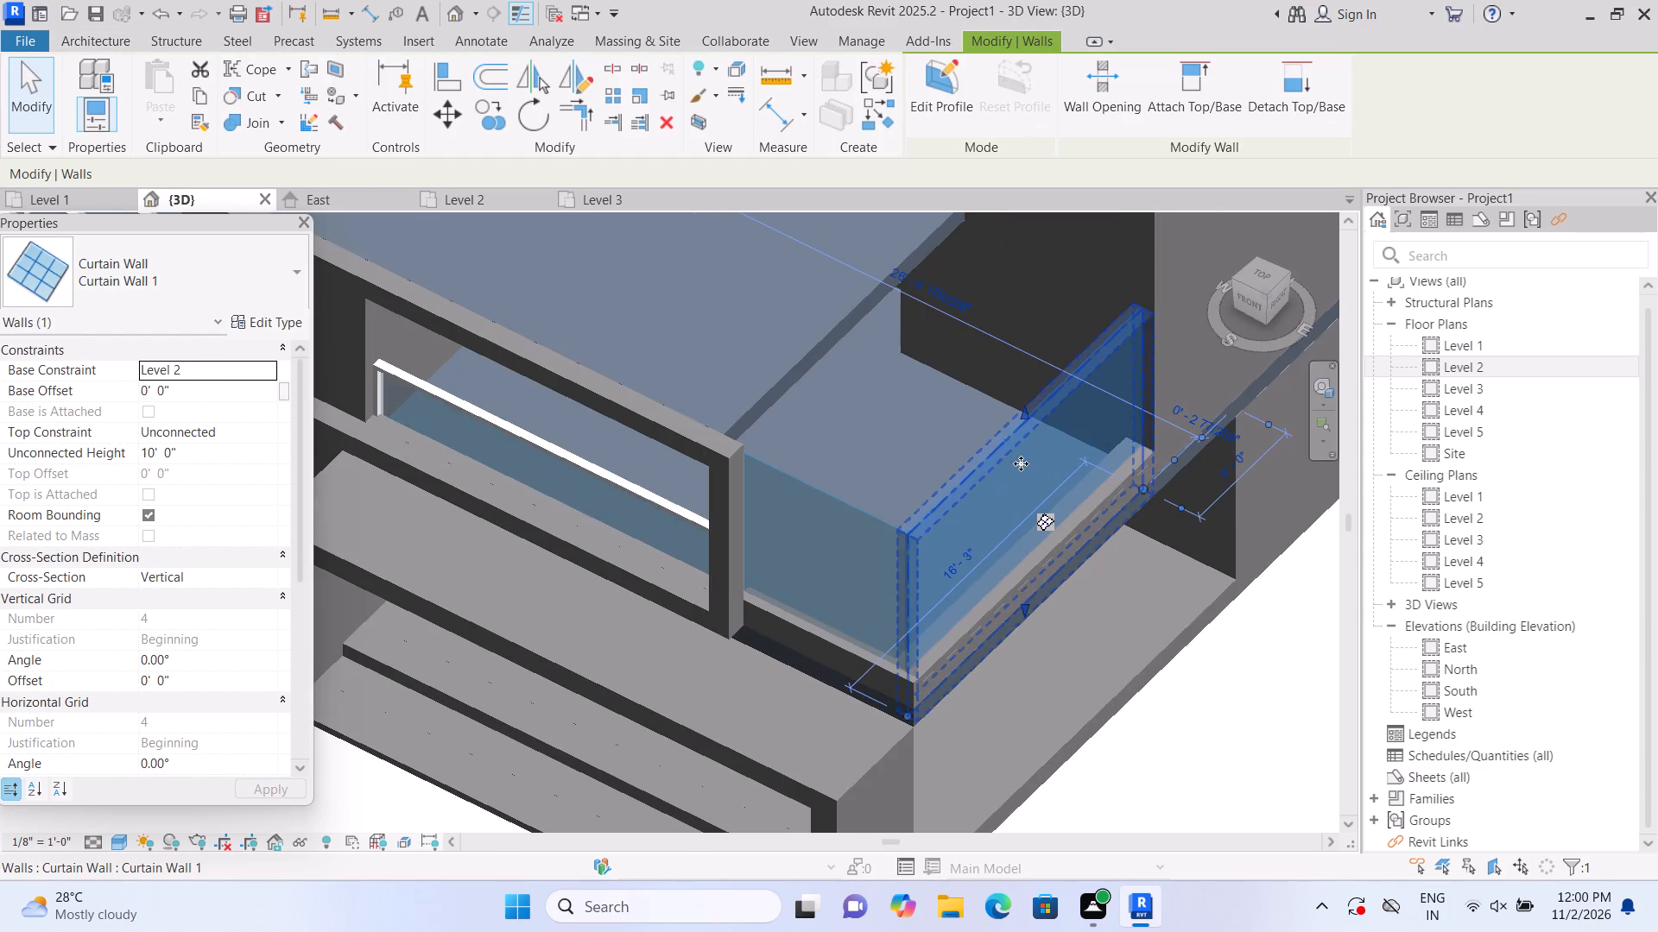
left_click_drag(1023, 406, 1024, 486)
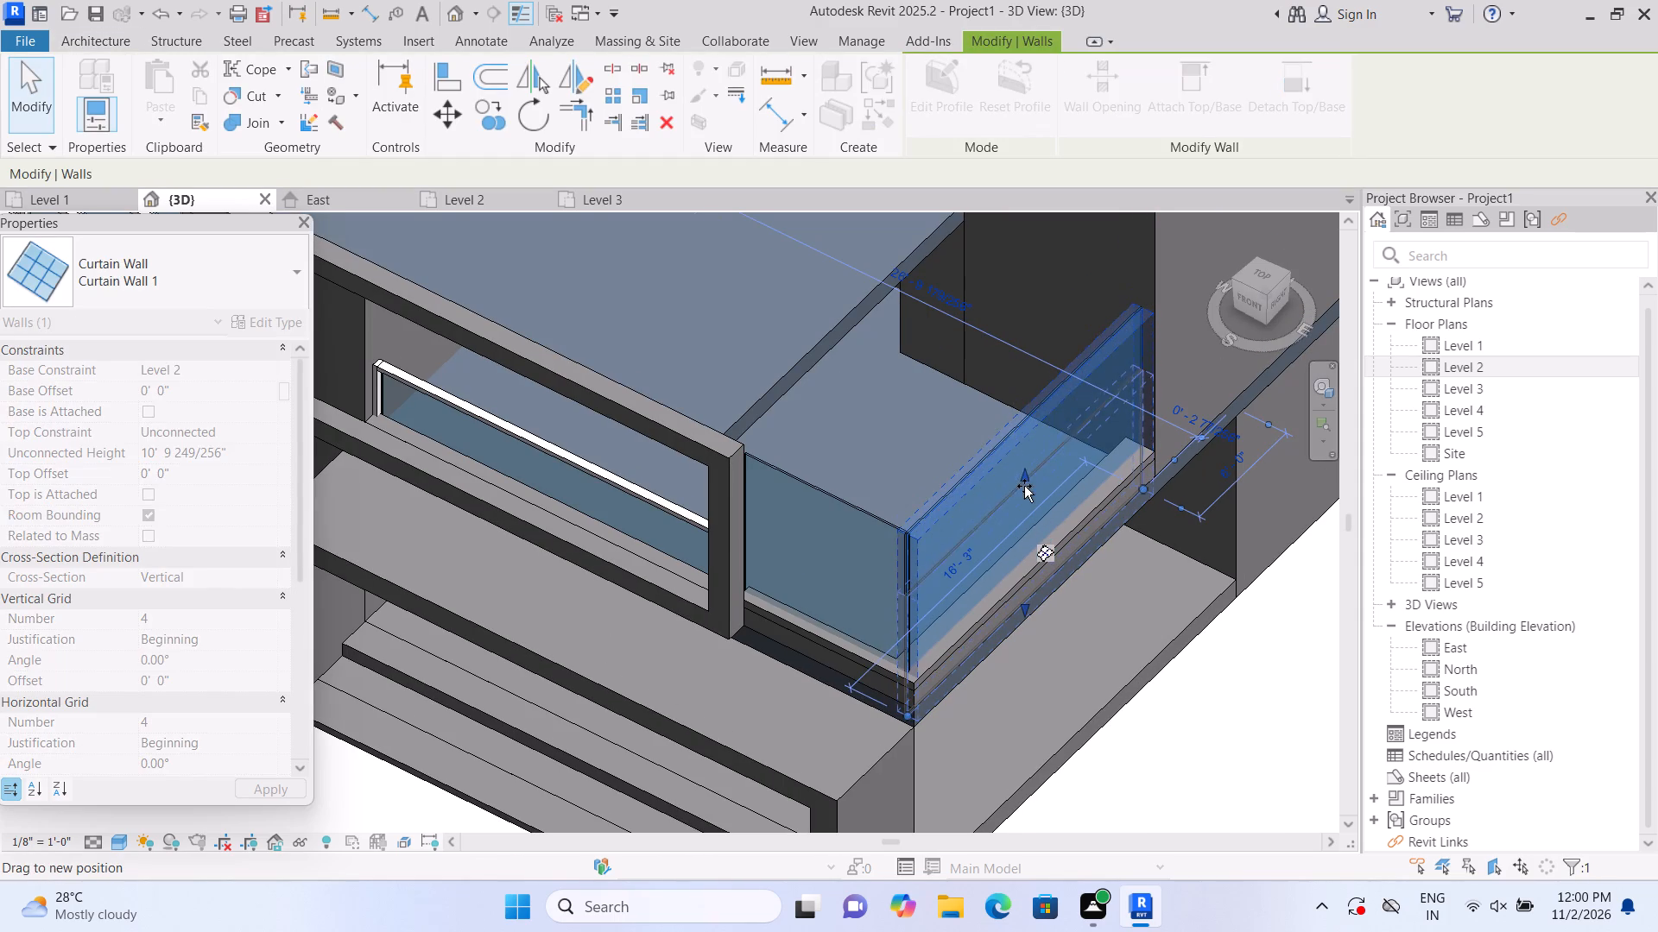
left_click_drag(1024, 486, 1024, 491)
left_click(1233, 698)
Lower the top of the front curtain wall on the terrace to about 6'-1" unconnected height.
scroll(841, 537, "up", 1)
left_click(849, 532)
left_click_drag(823, 473, 820, 487)
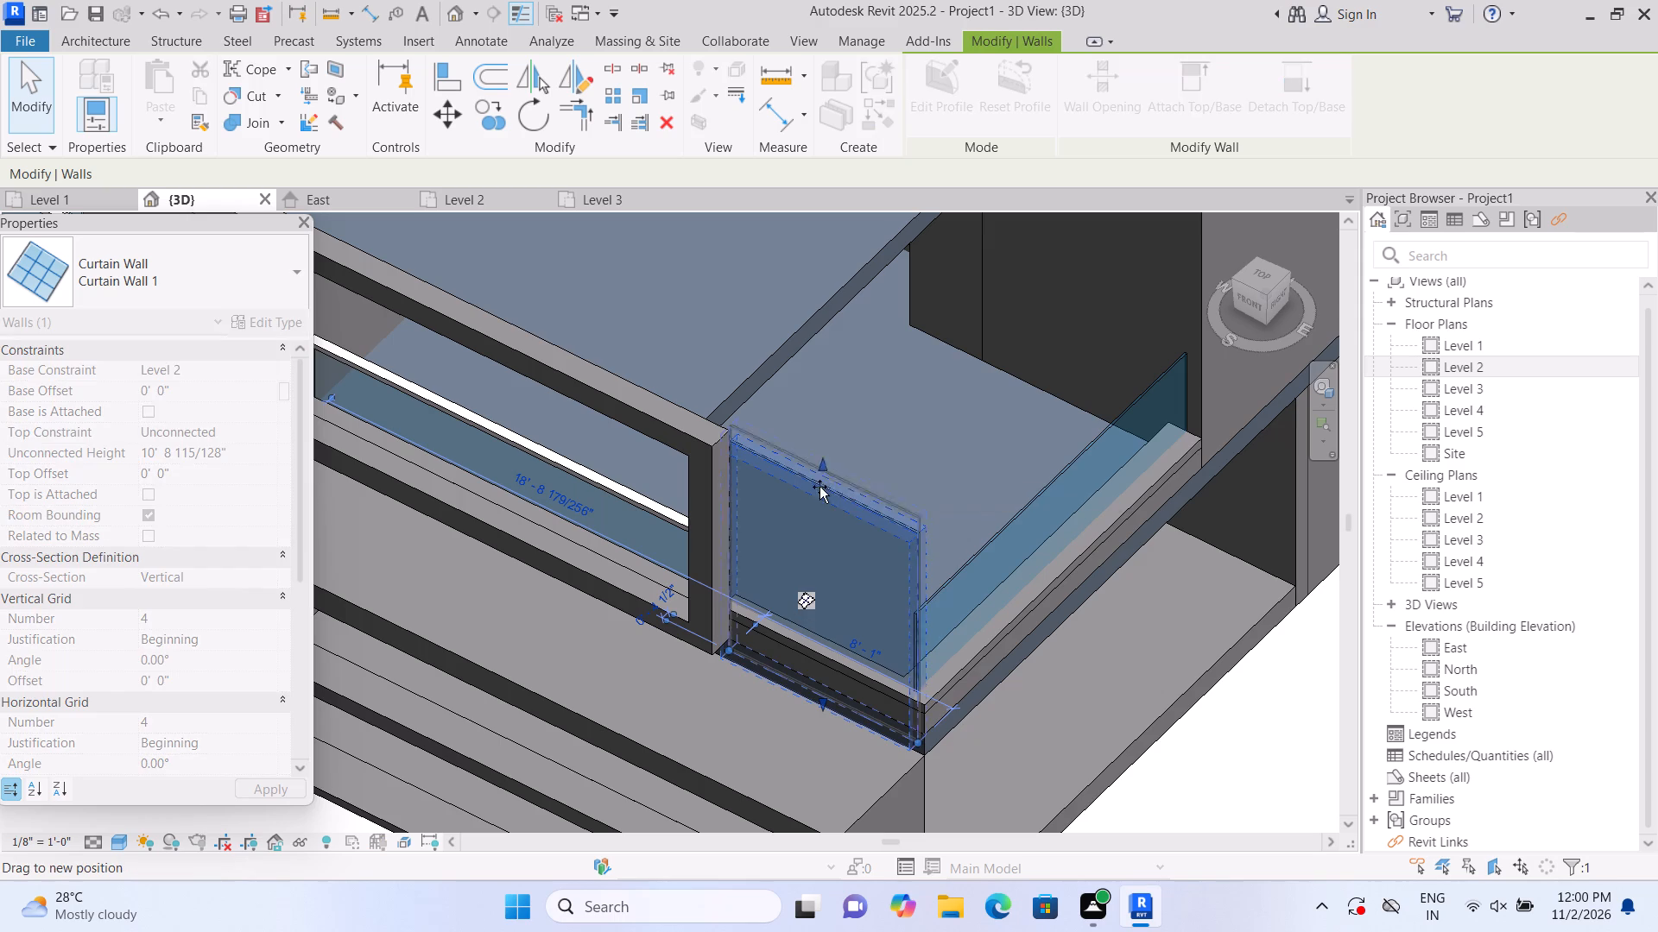
left_click_drag(820, 487, 786, 570)
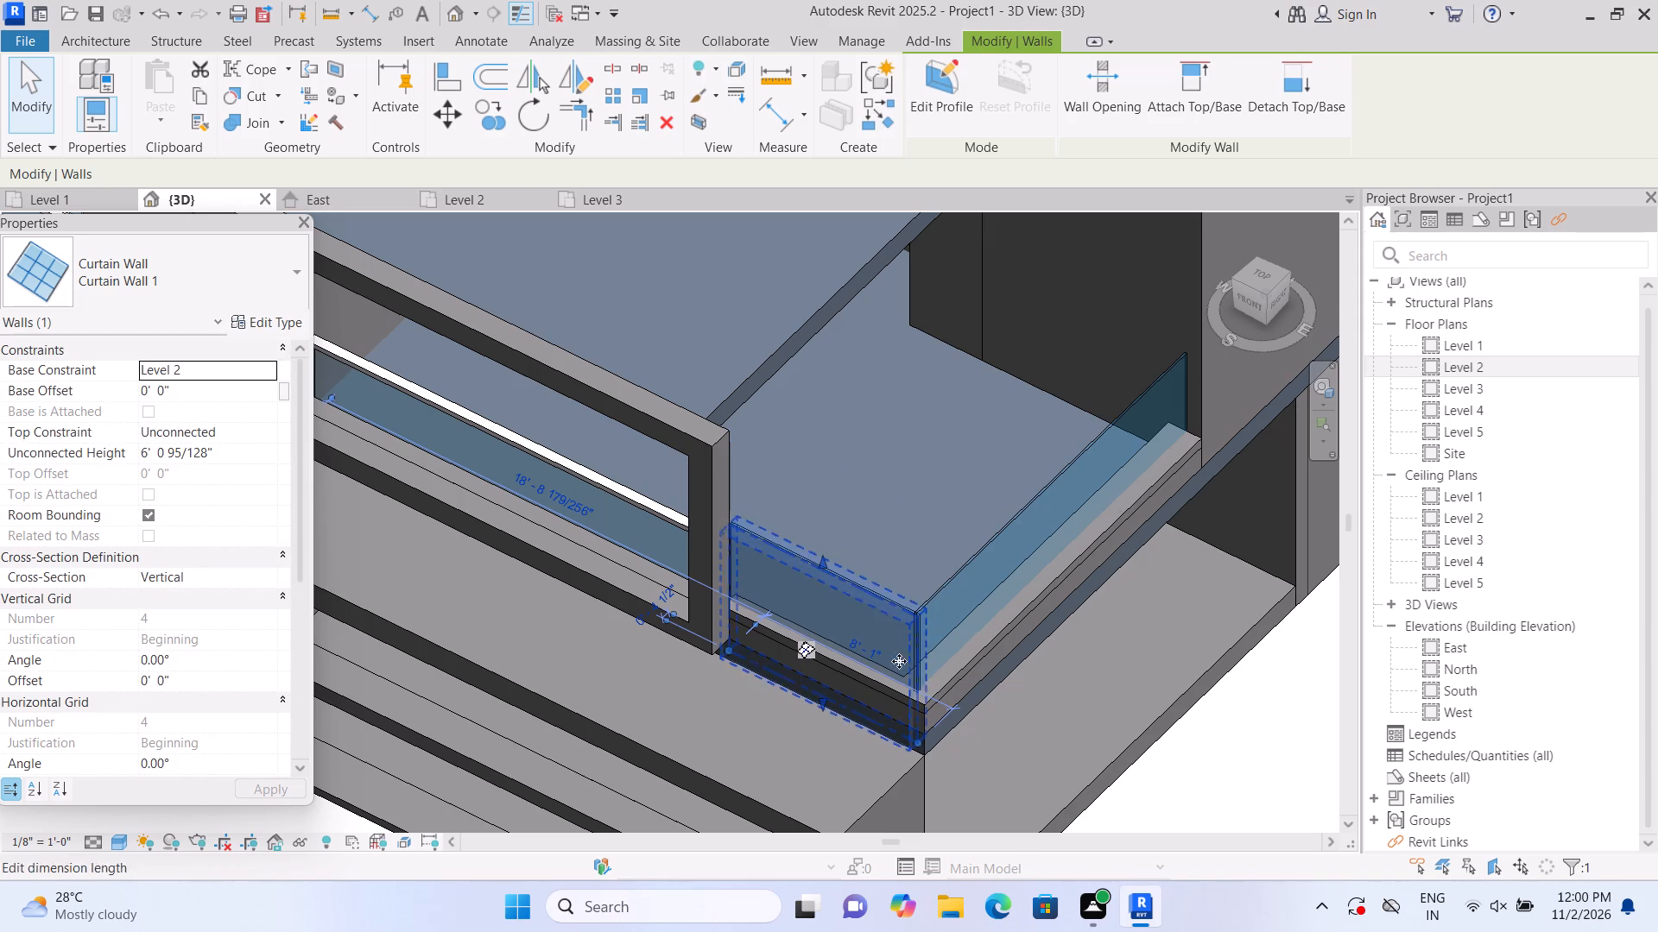
left_click(1234, 809)
Examine the corner where the two terrace glass walls meet and how their lower edges sit on the curbs.
scroll(1011, 708, "up", 6)
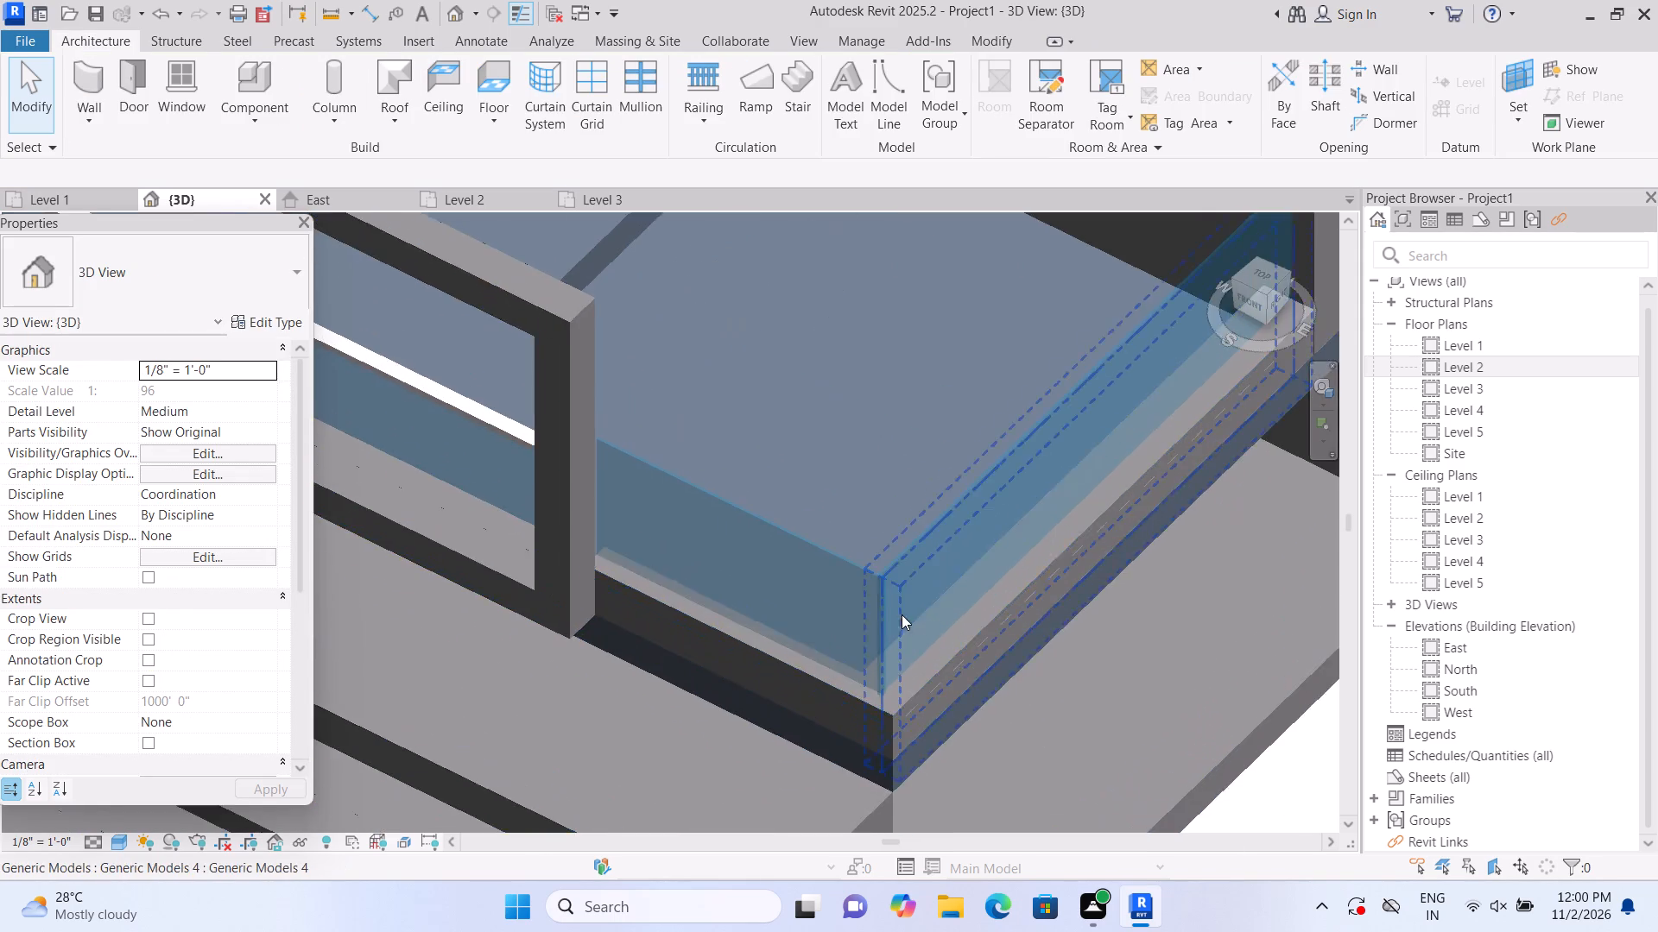
scroll(902, 614, "up", 11)
scroll(833, 542, "up", 2)
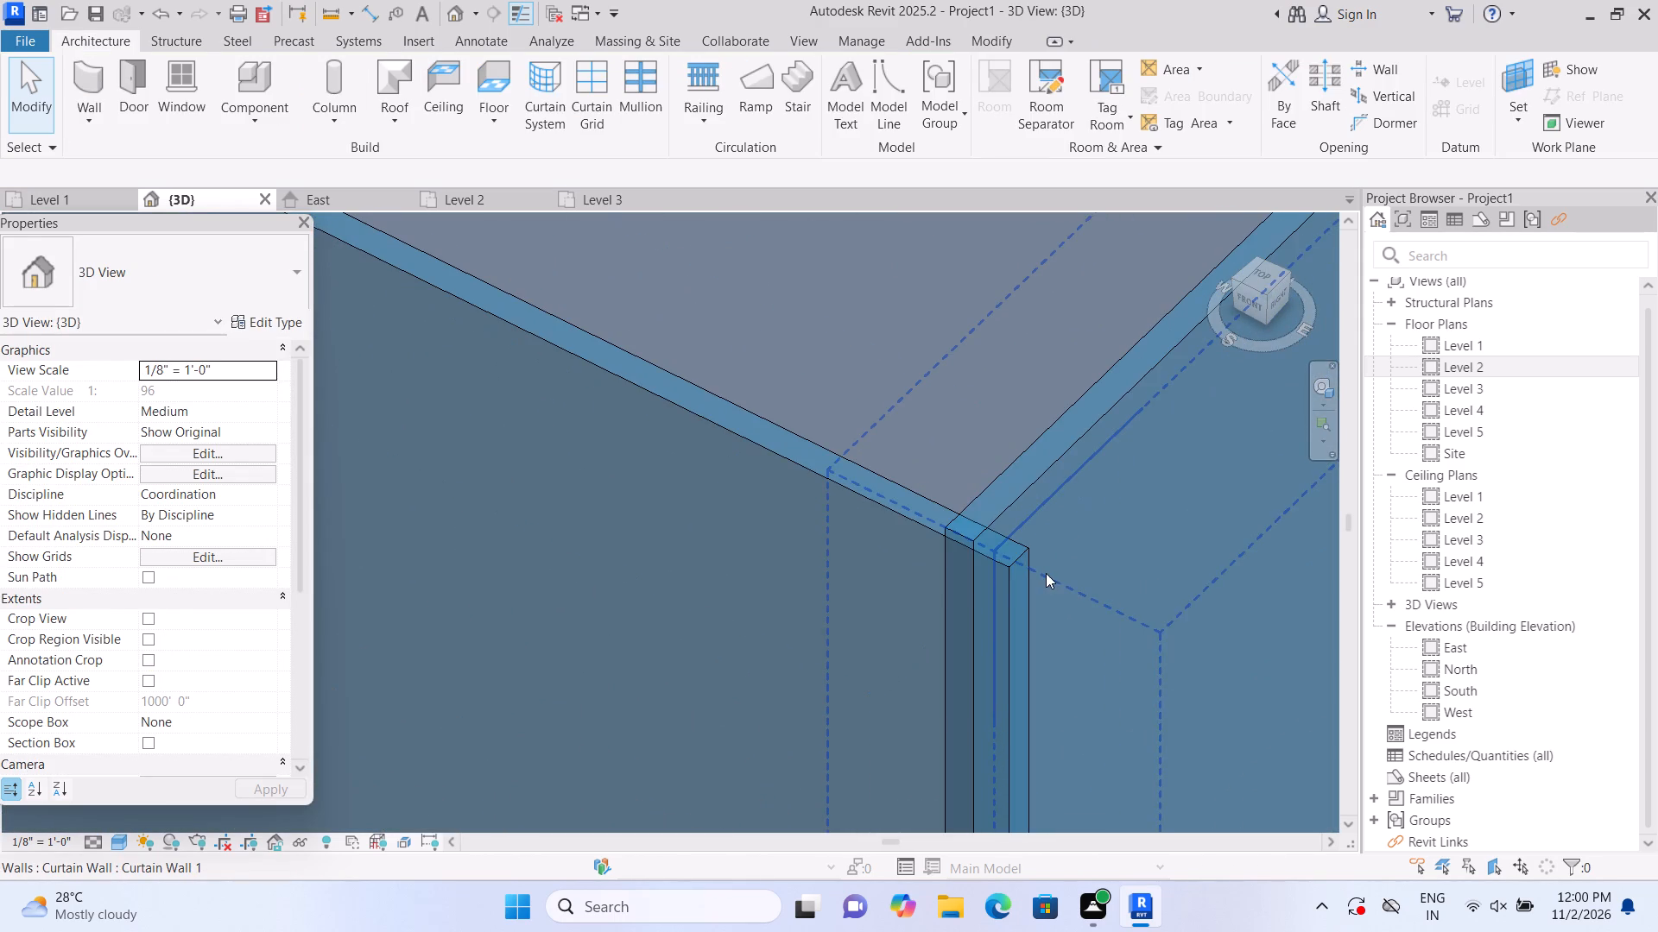
left_click(1036, 574)
scroll(1044, 633, "down", 3)
middle_click_drag(1037, 664, 986, 443)
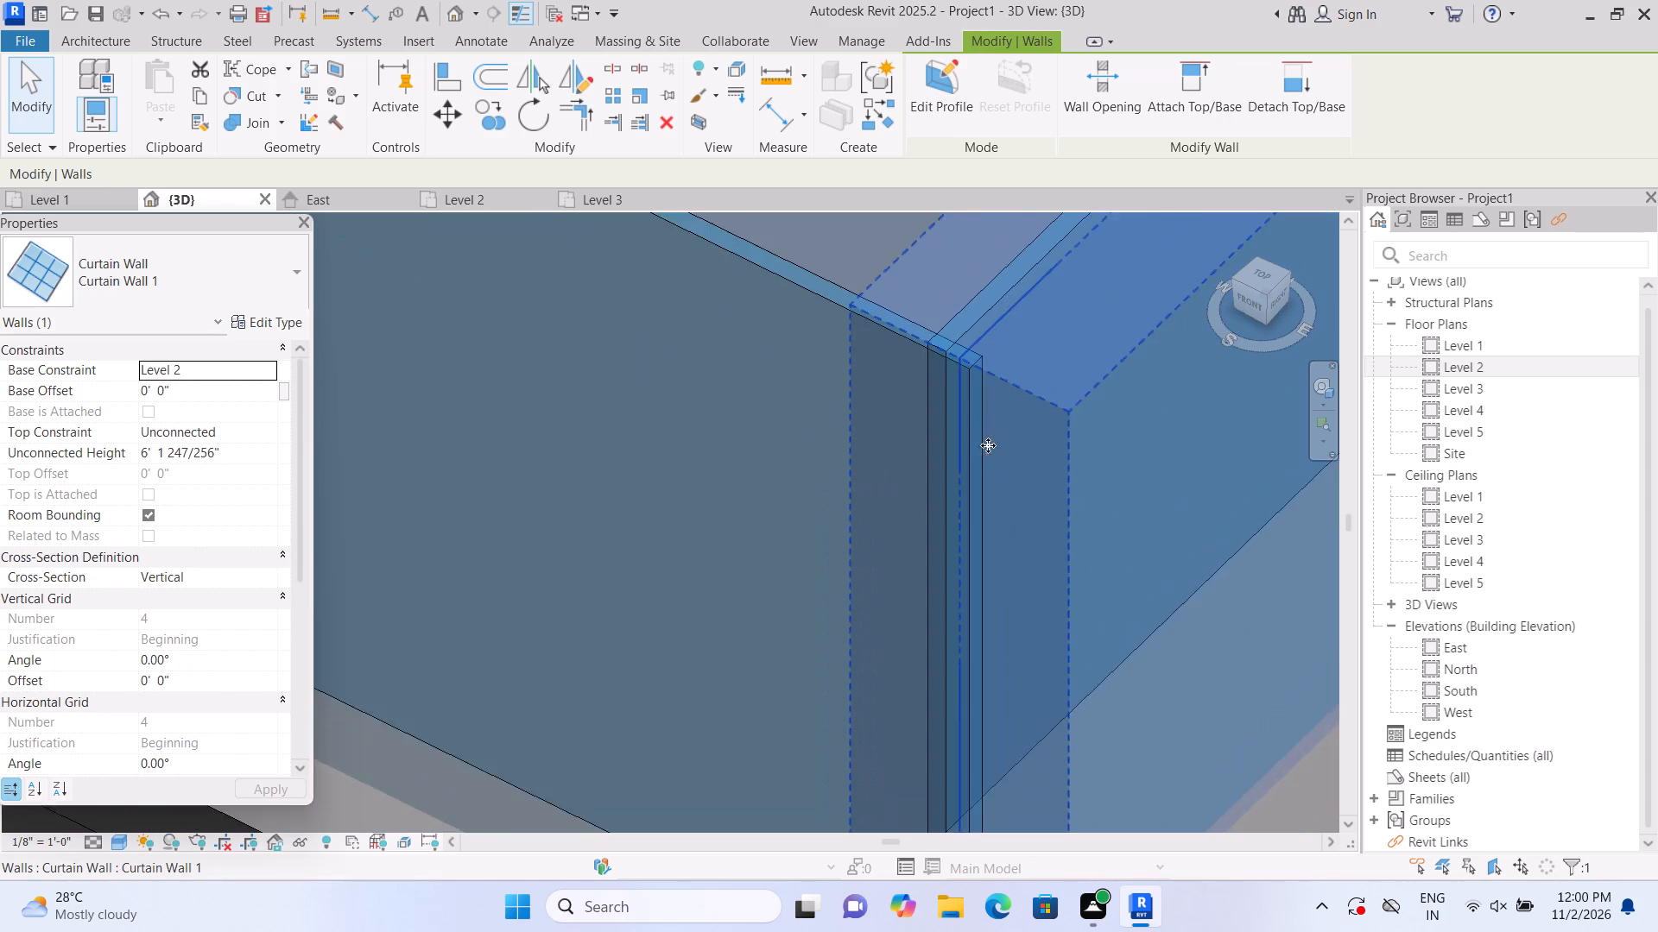
scroll(989, 460, "down", 5)
scroll(1017, 594, "down", 6)
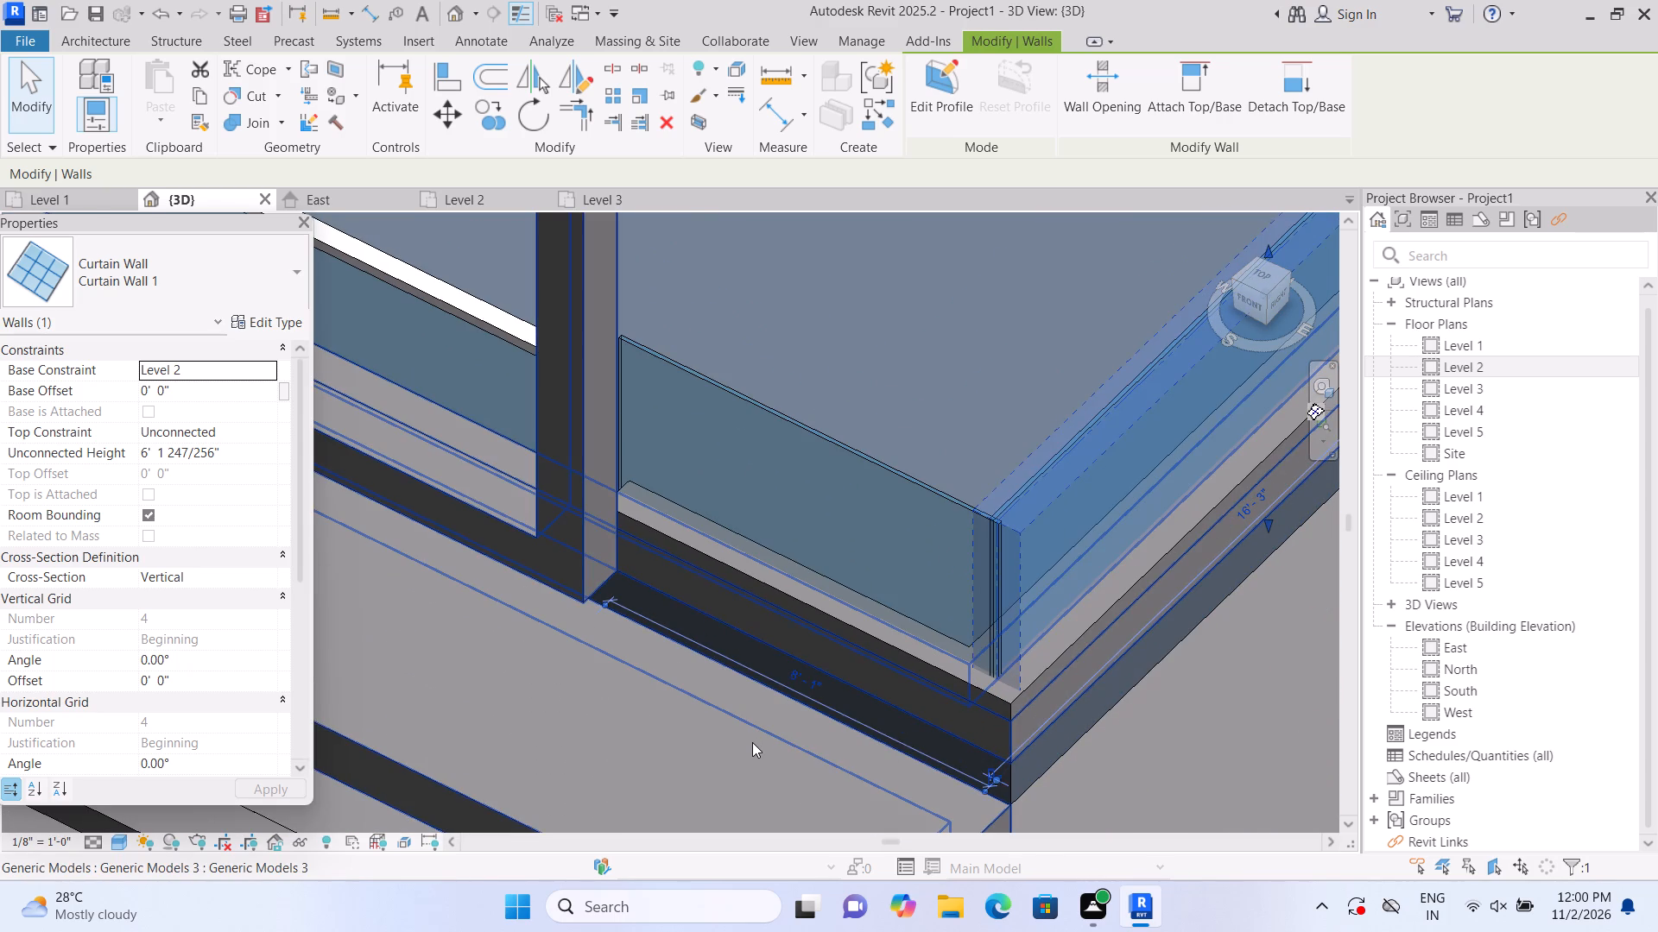
key("Escape")
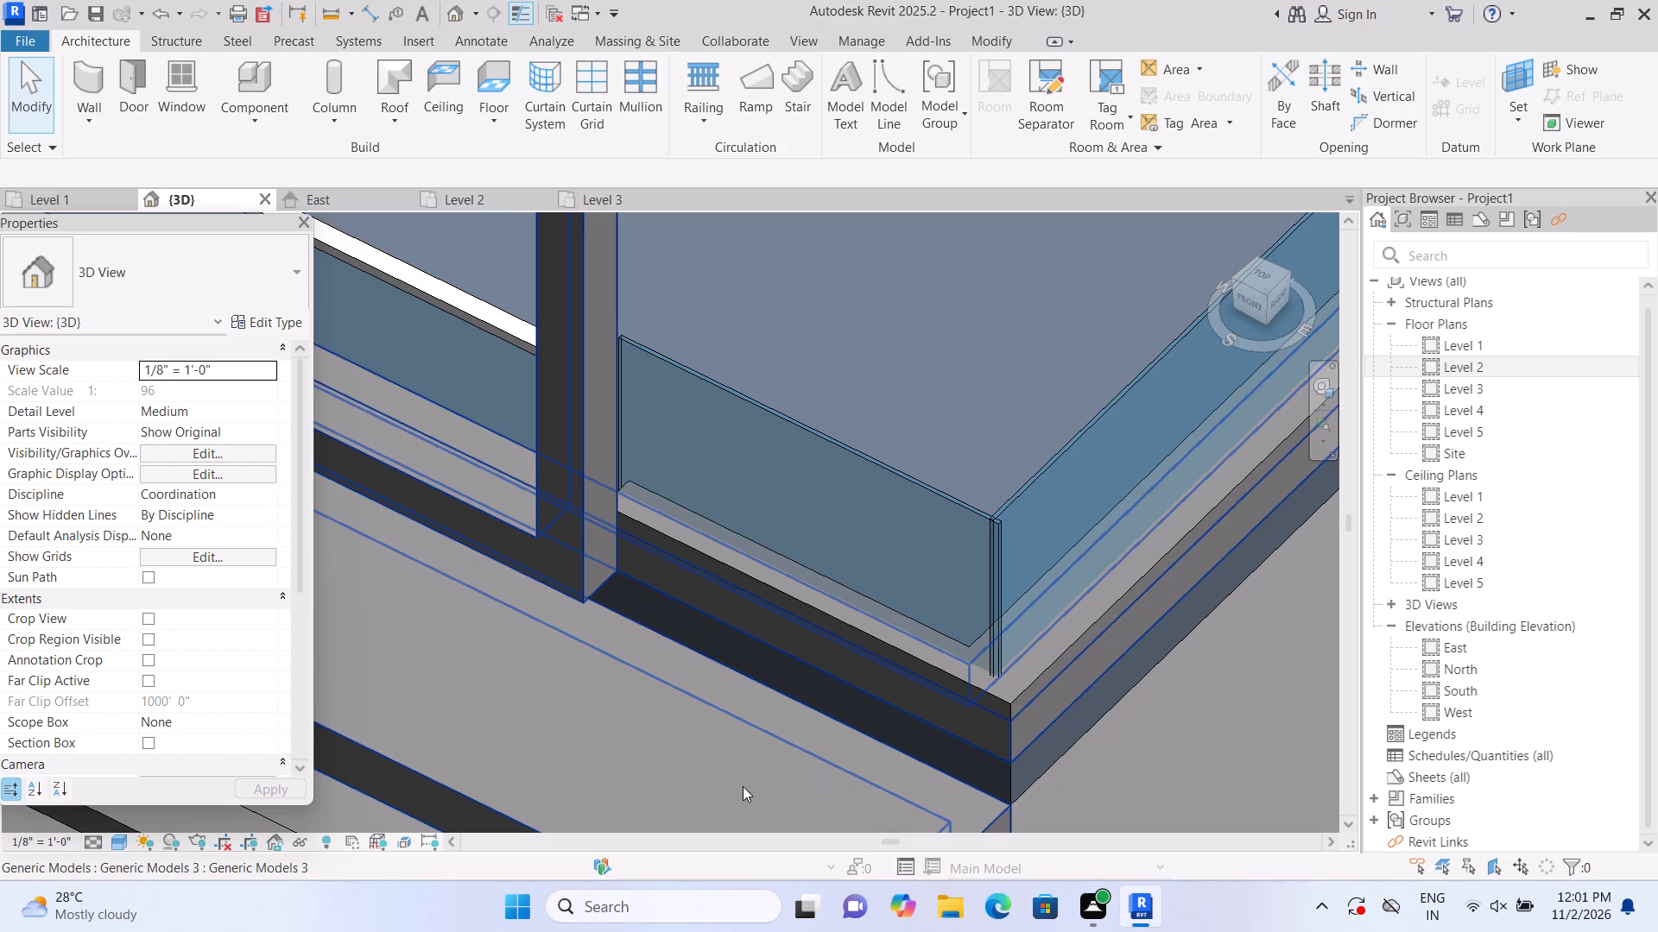
middle_click_drag(1100, 570, 855, 574)
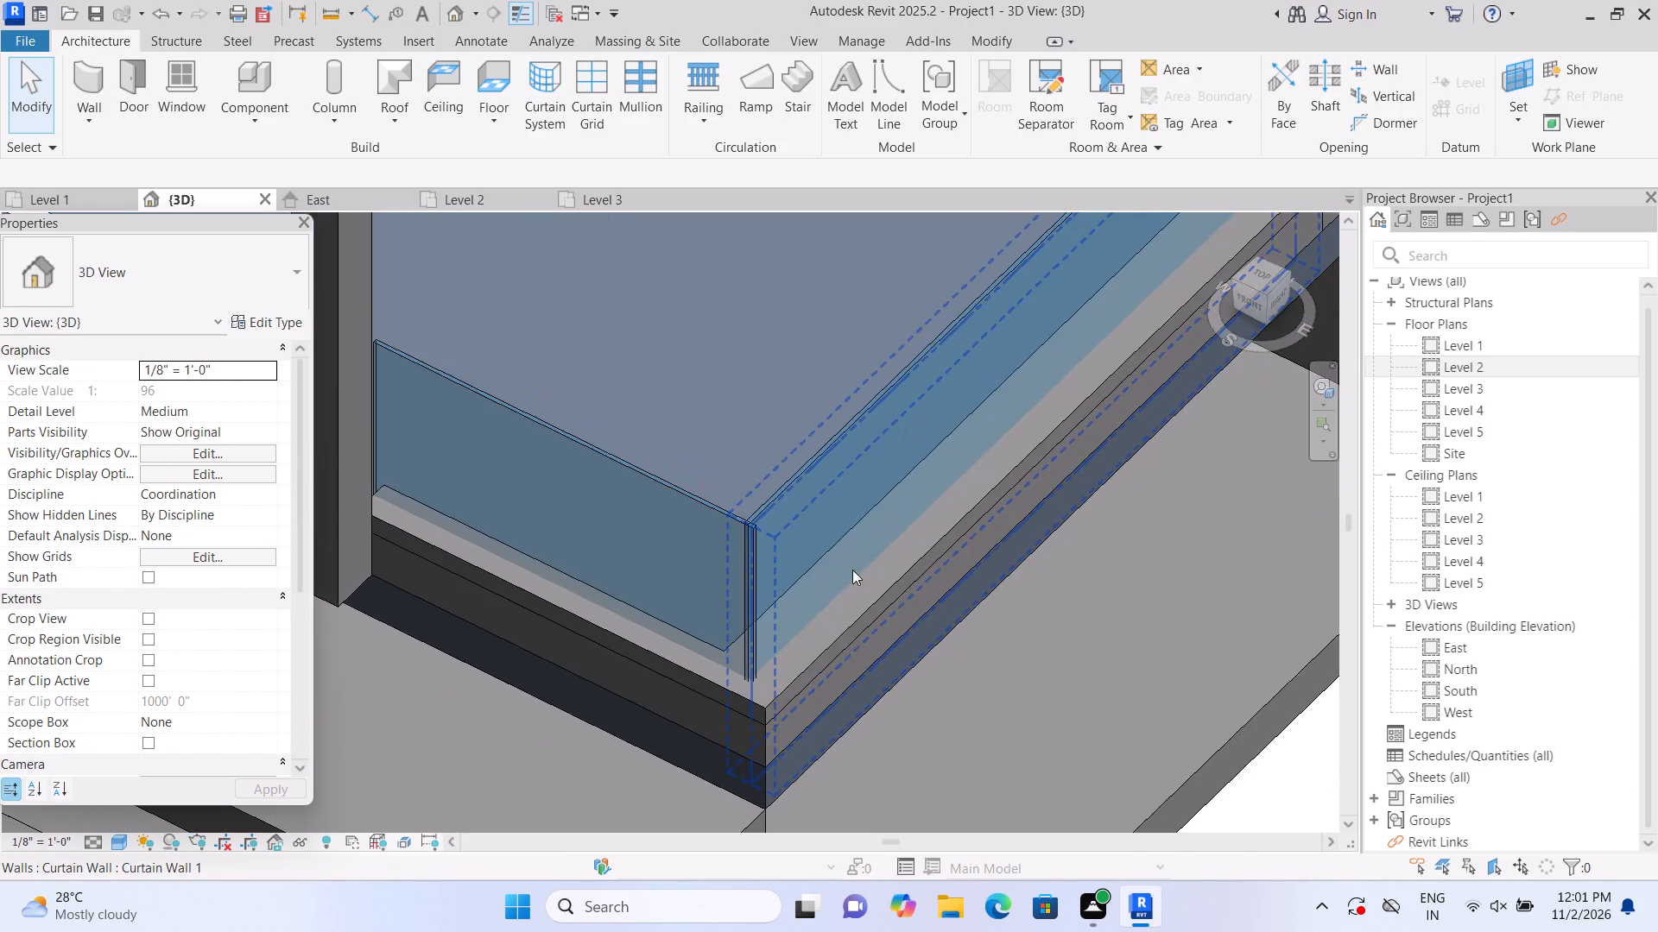
scroll(844, 489, "up", 2)
left_click(629, 552)
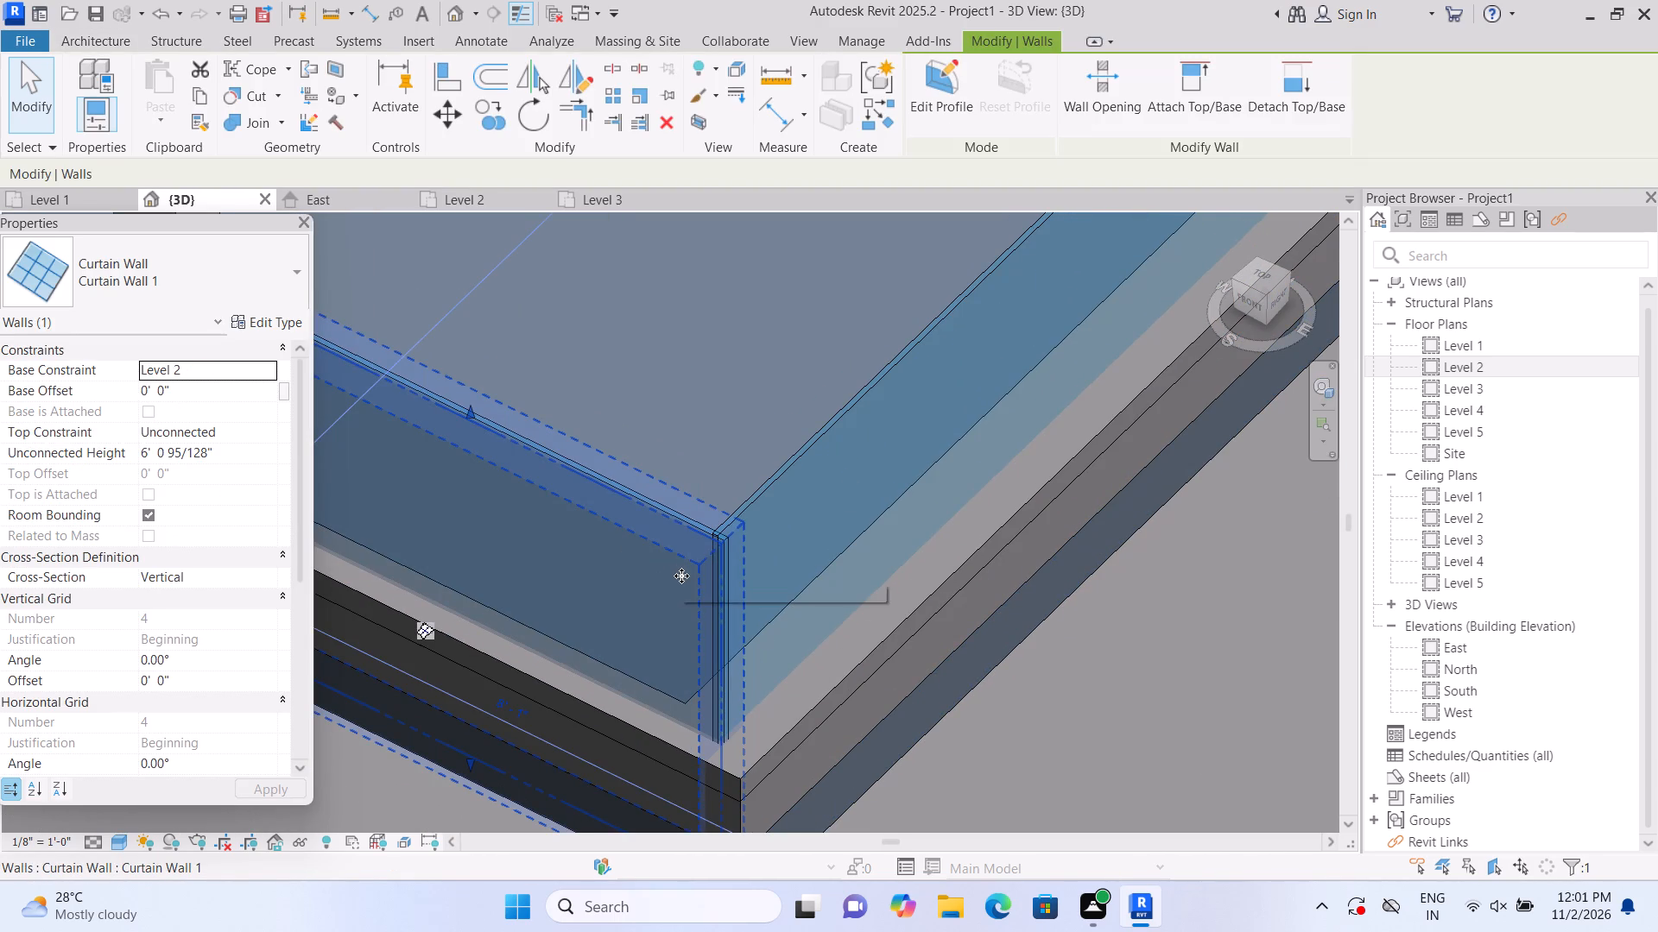
scroll(817, 767, "up", 2)
scroll(818, 759, "down", 3)
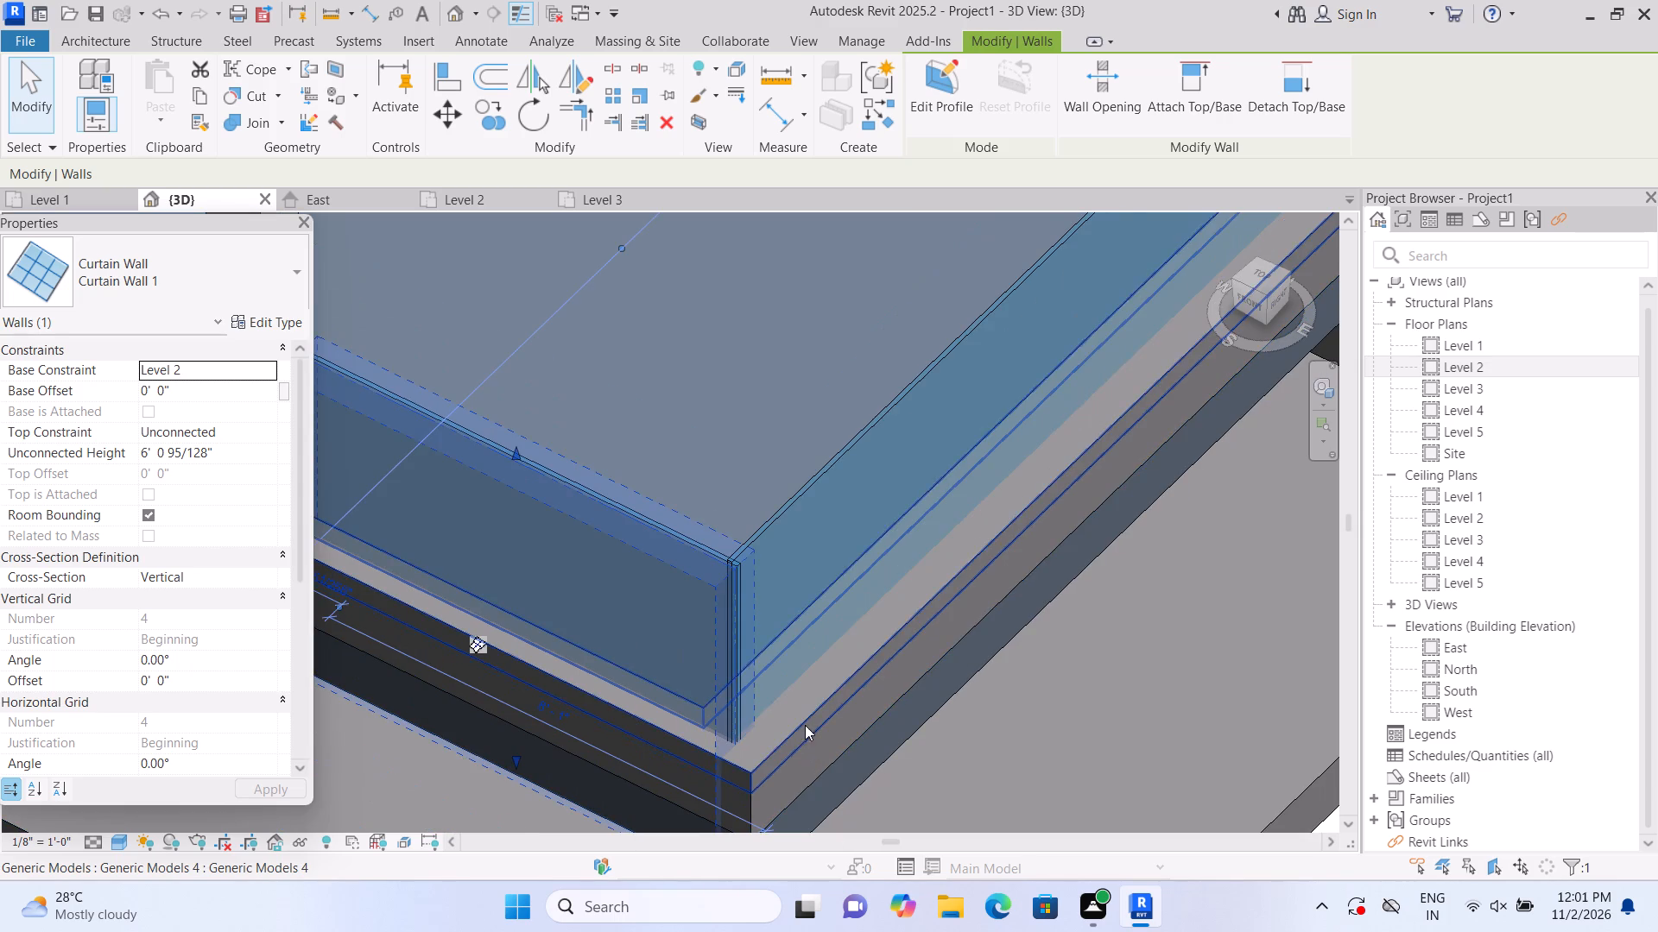
left_click(658, 639)
scroll(672, 641, "down", 3)
middle_click_drag(674, 639, 642, 564)
scroll(645, 563, "up", 2)
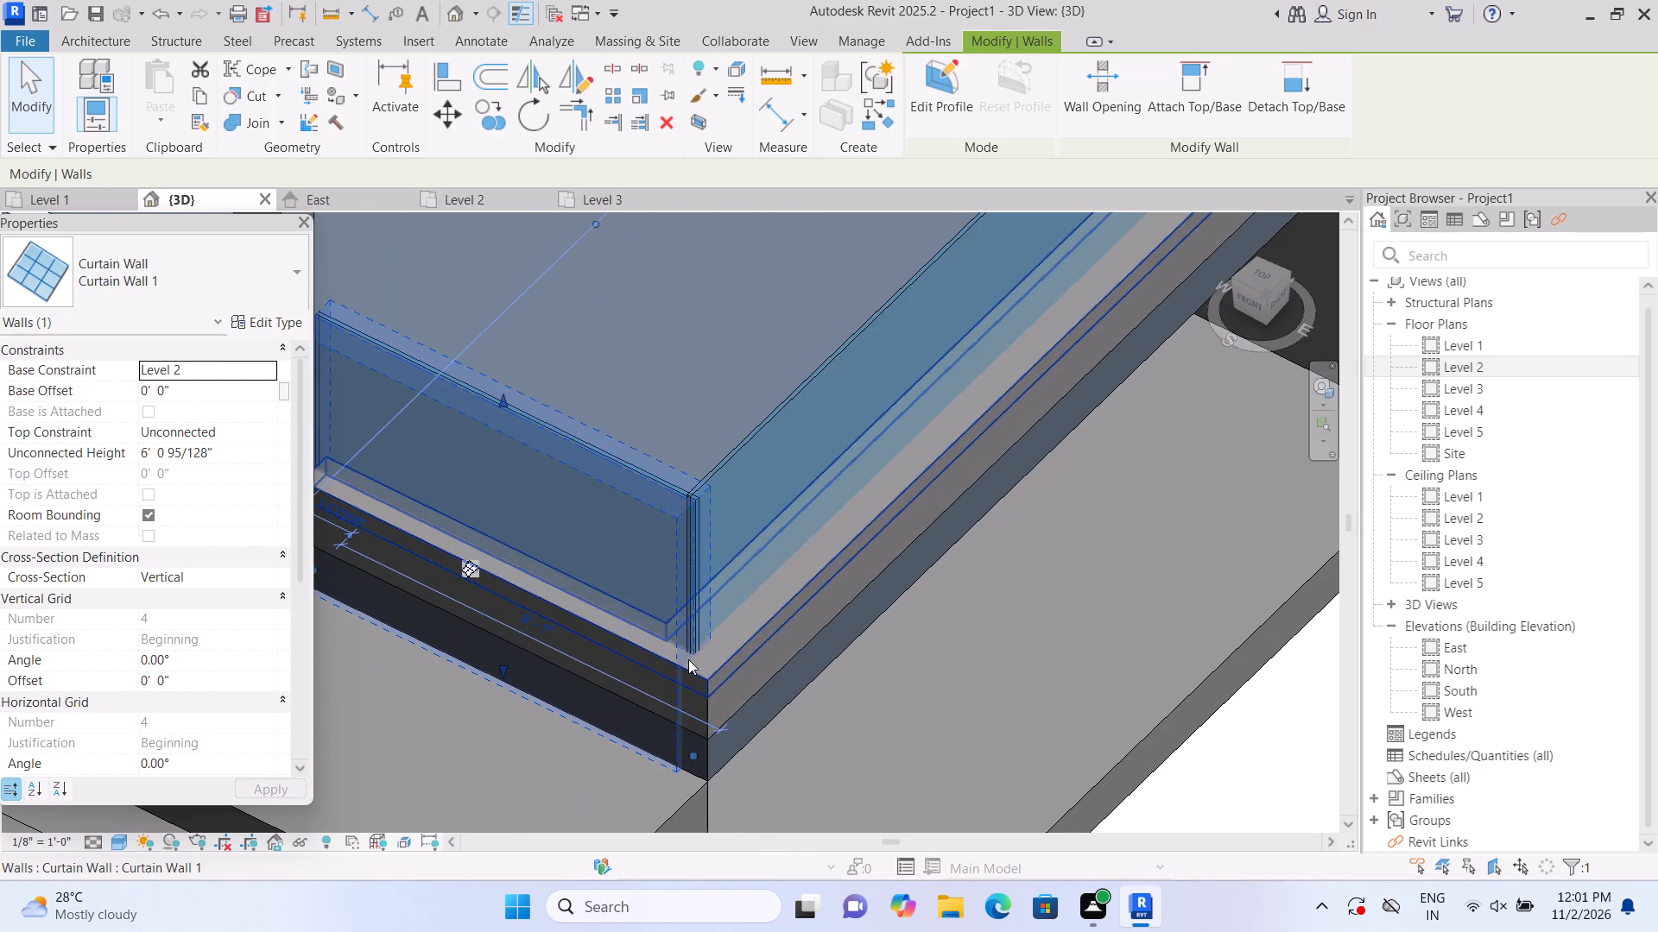
key("Escape")
scroll(691, 658, "down", 8)
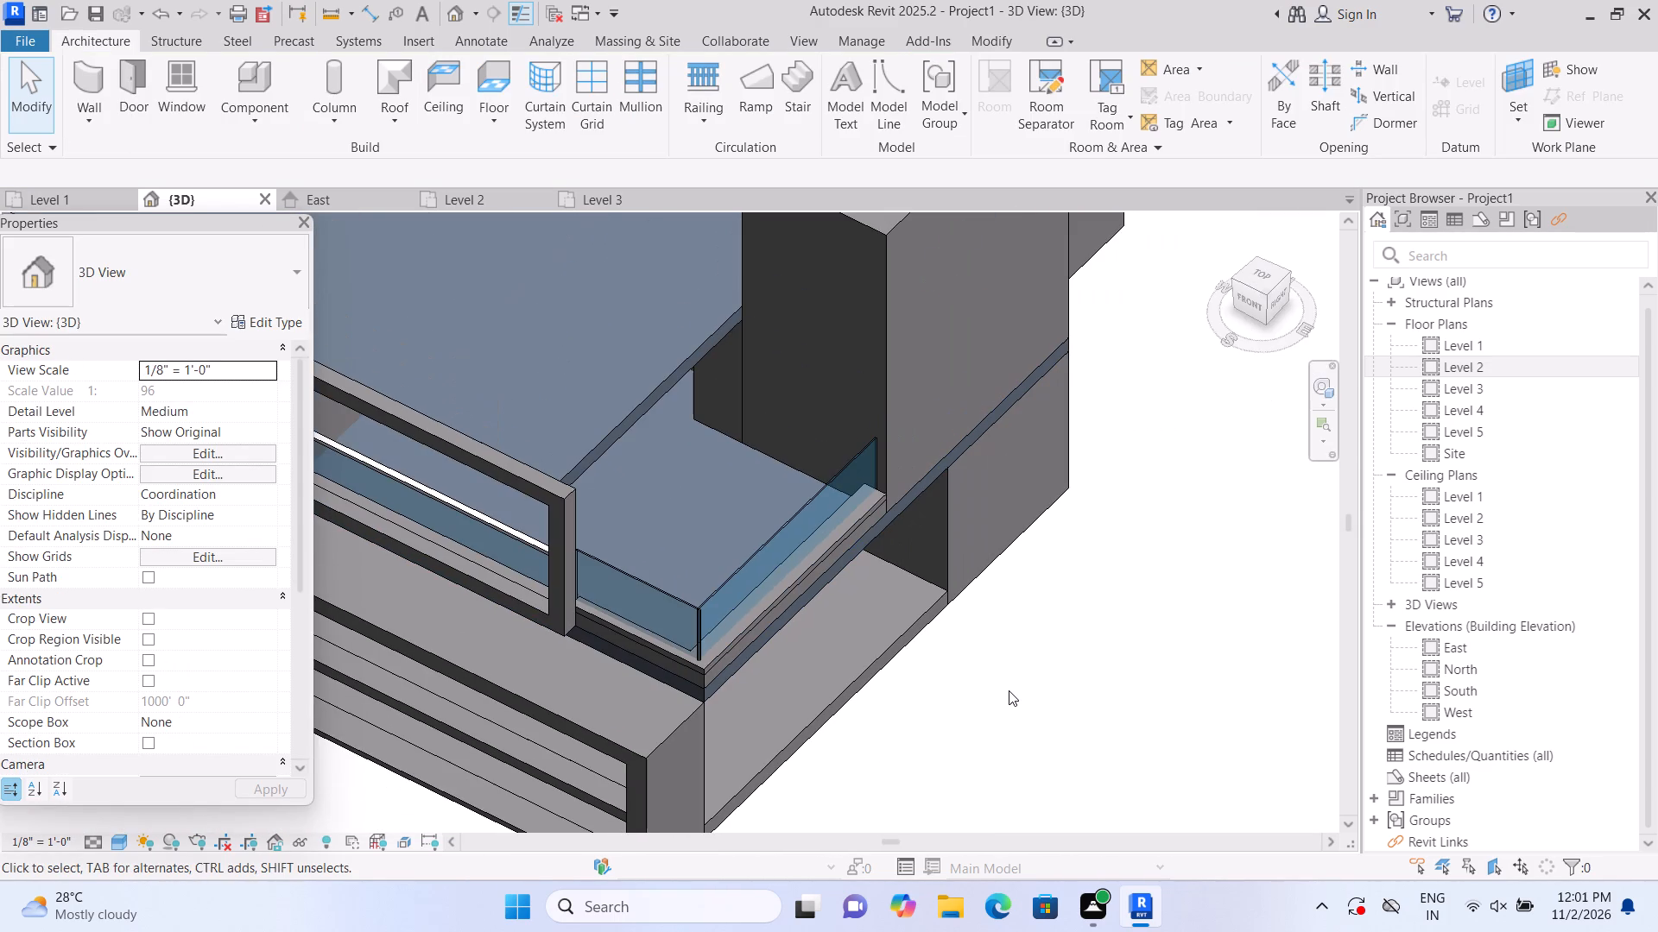
scroll(1016, 692, "down", 2)
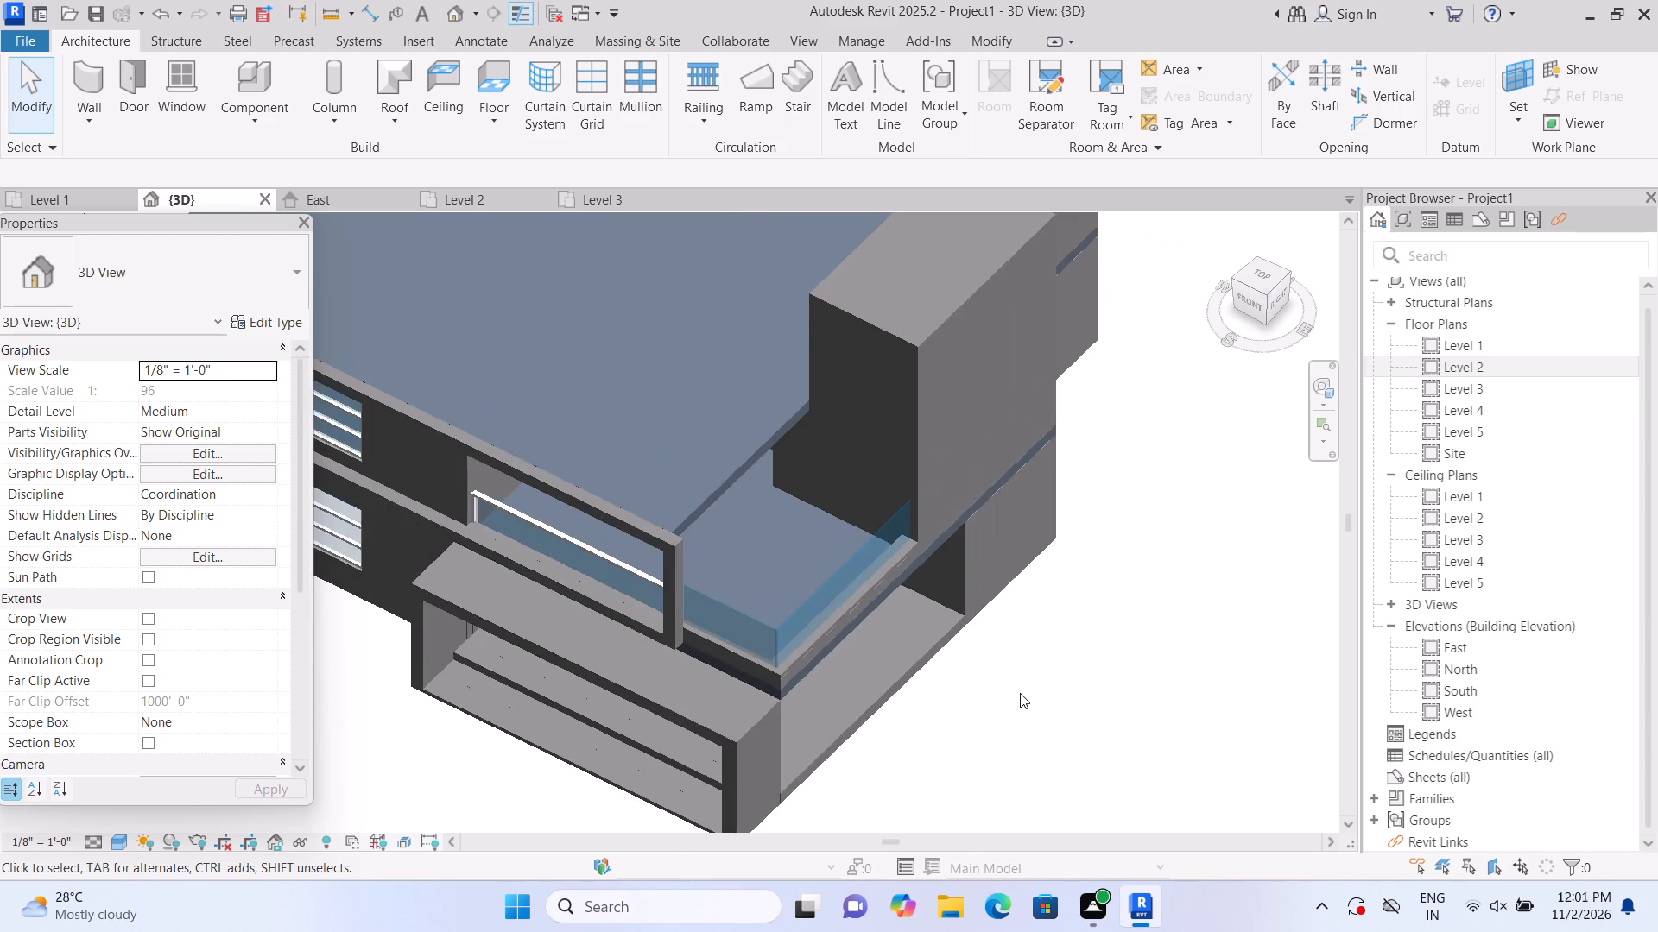
Examine the corner where the front and side terrace glass walls meet above the curbs.
scroll(744, 646, "up", 5)
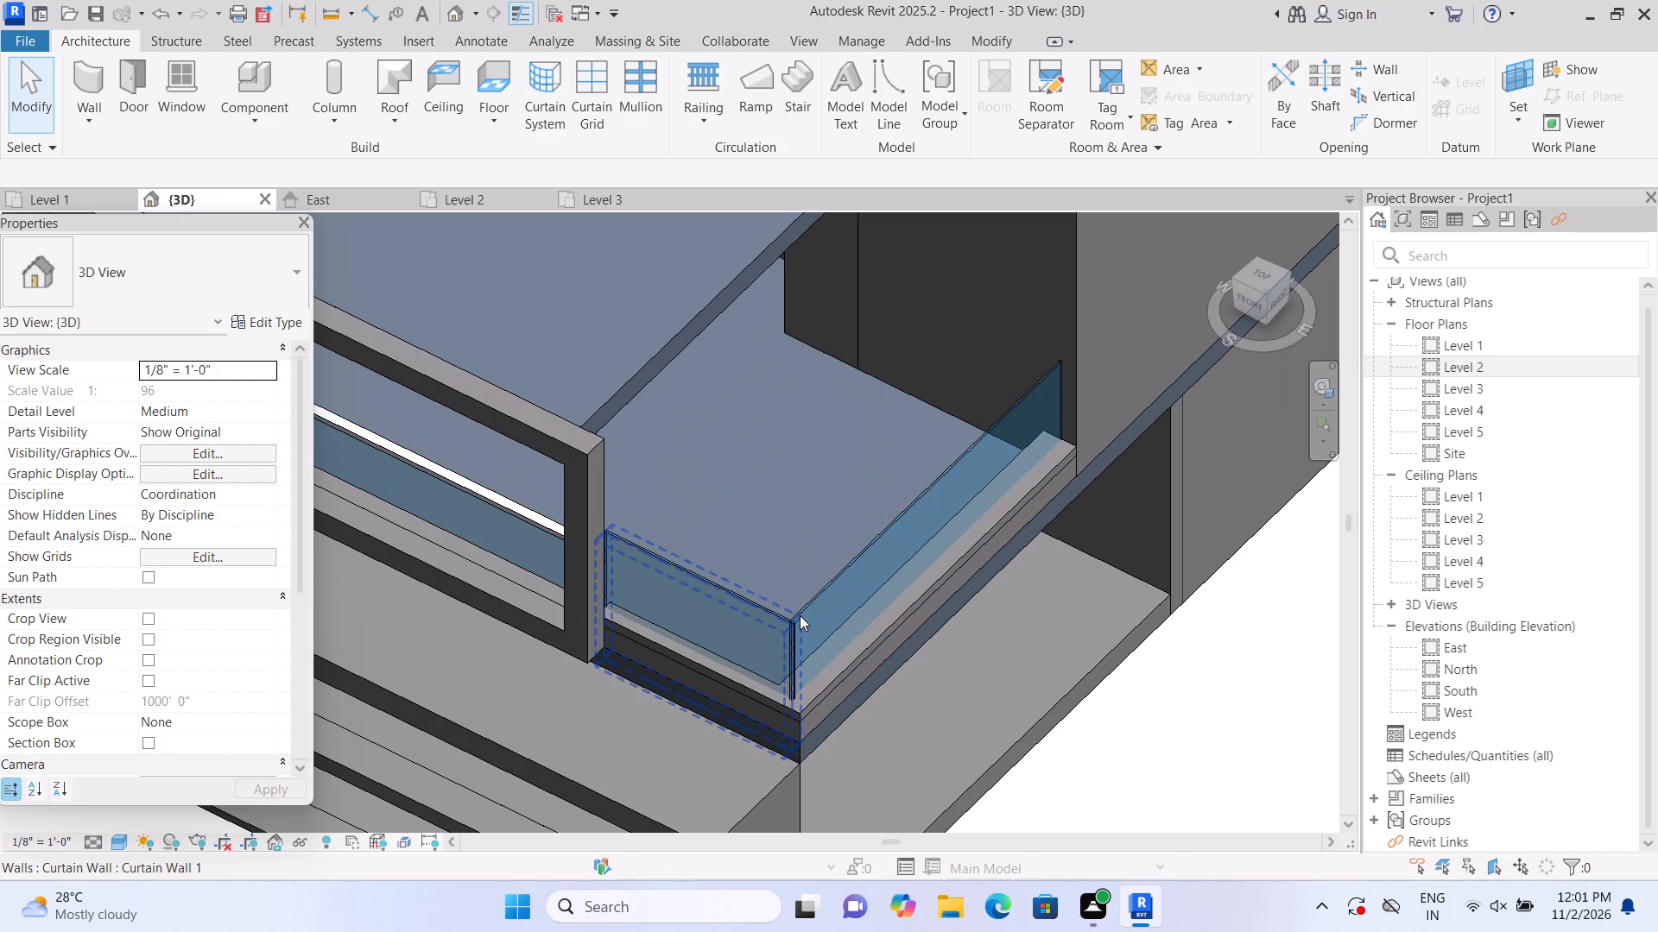
scroll(1153, 724, "up", 2)
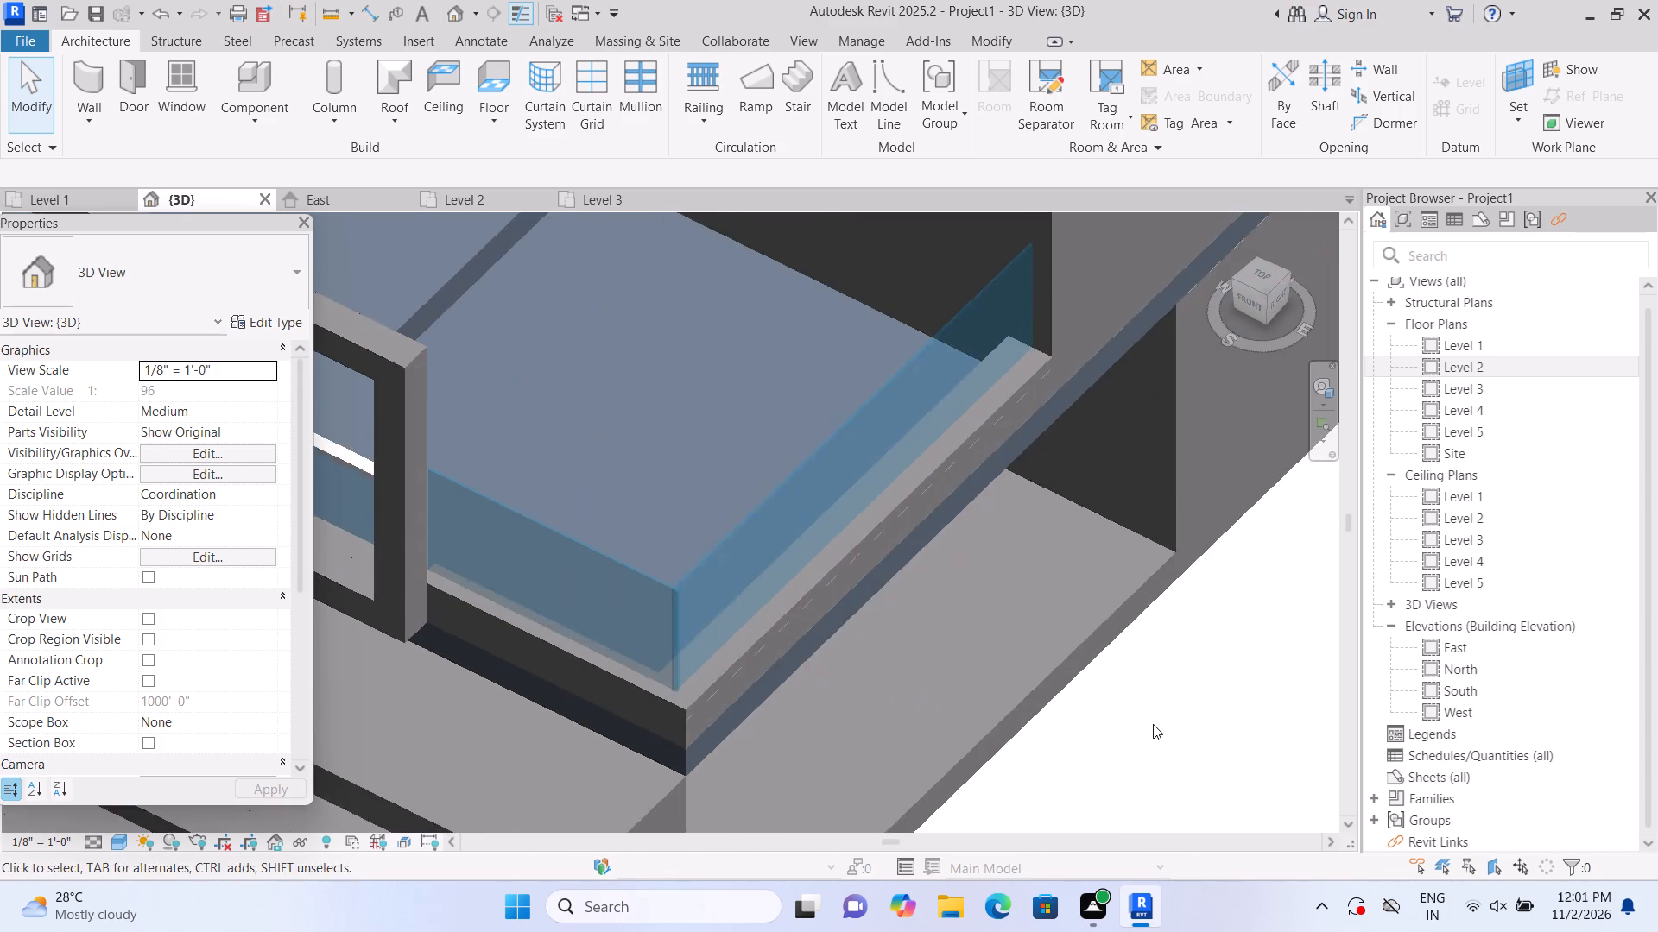
scroll(556, 692, "up", 12)
scroll(796, 601, "down", 2)
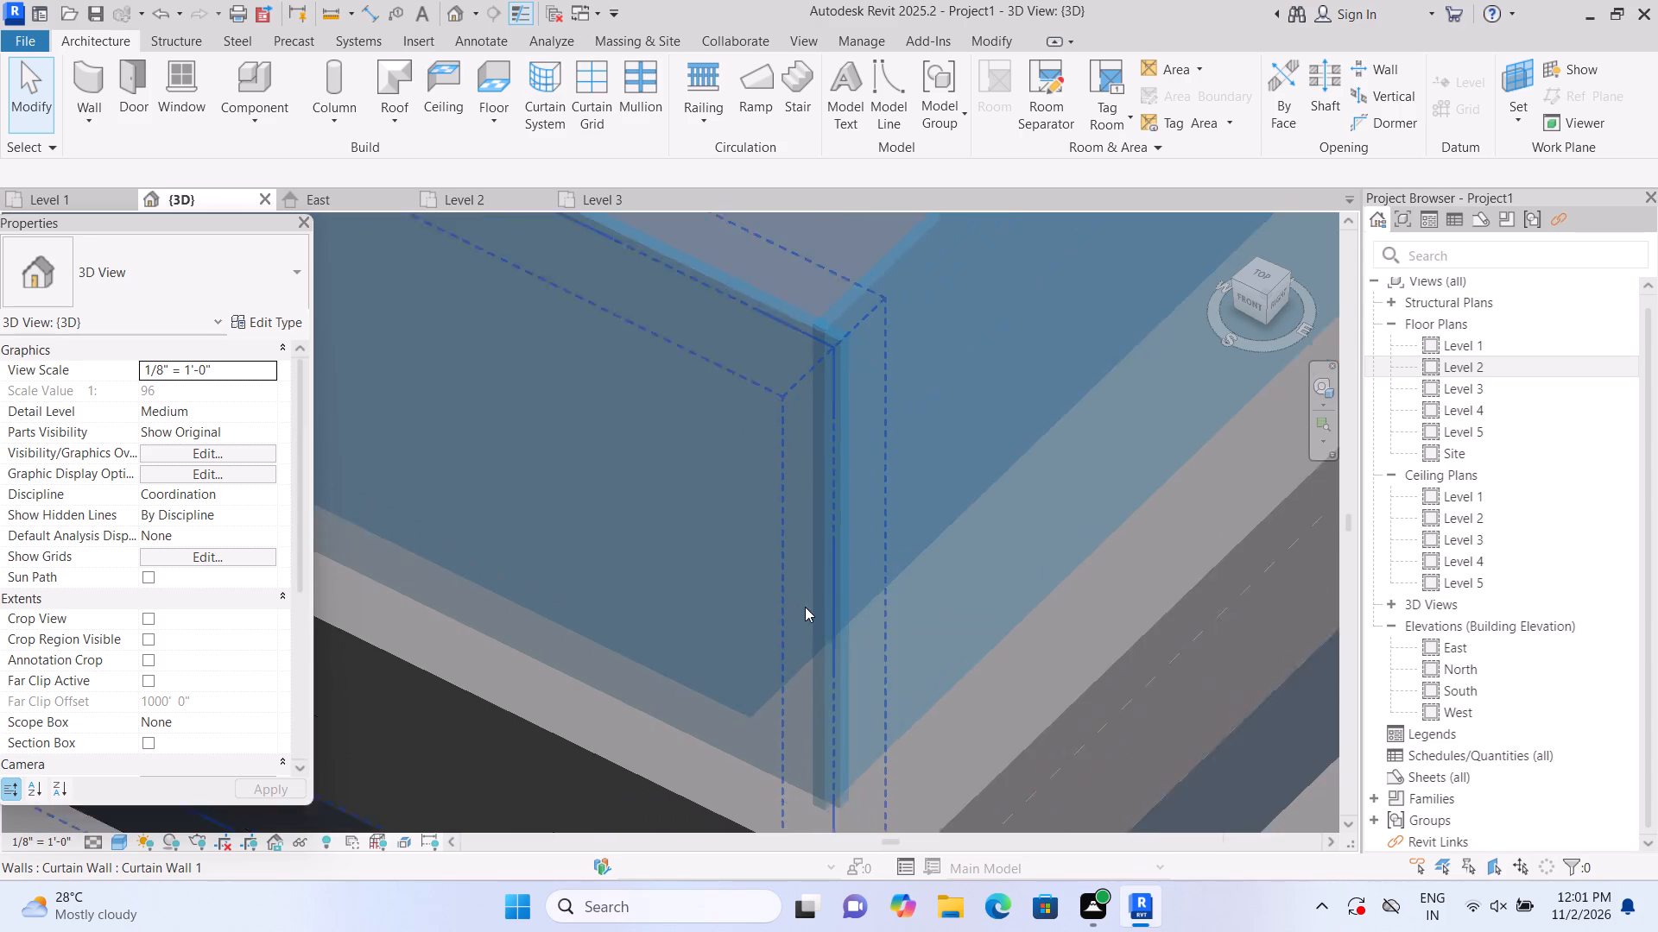
scroll(805, 607, "down", 6)
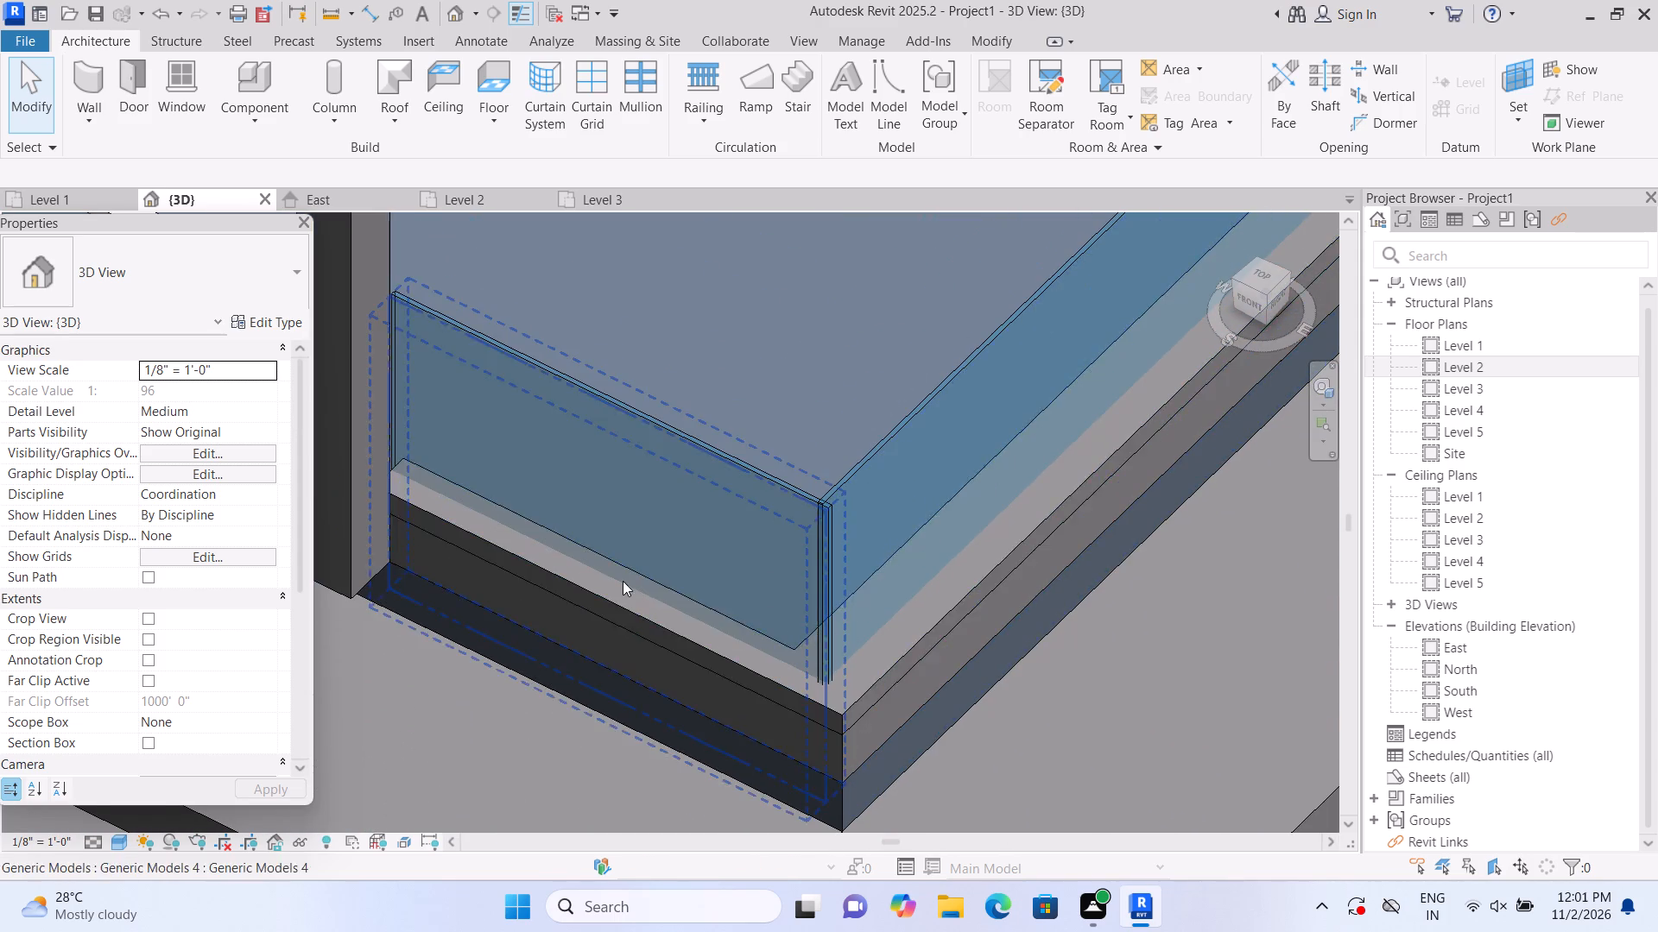
middle_click_drag(623, 581, 677, 616)
scroll(677, 616, "up", 3)
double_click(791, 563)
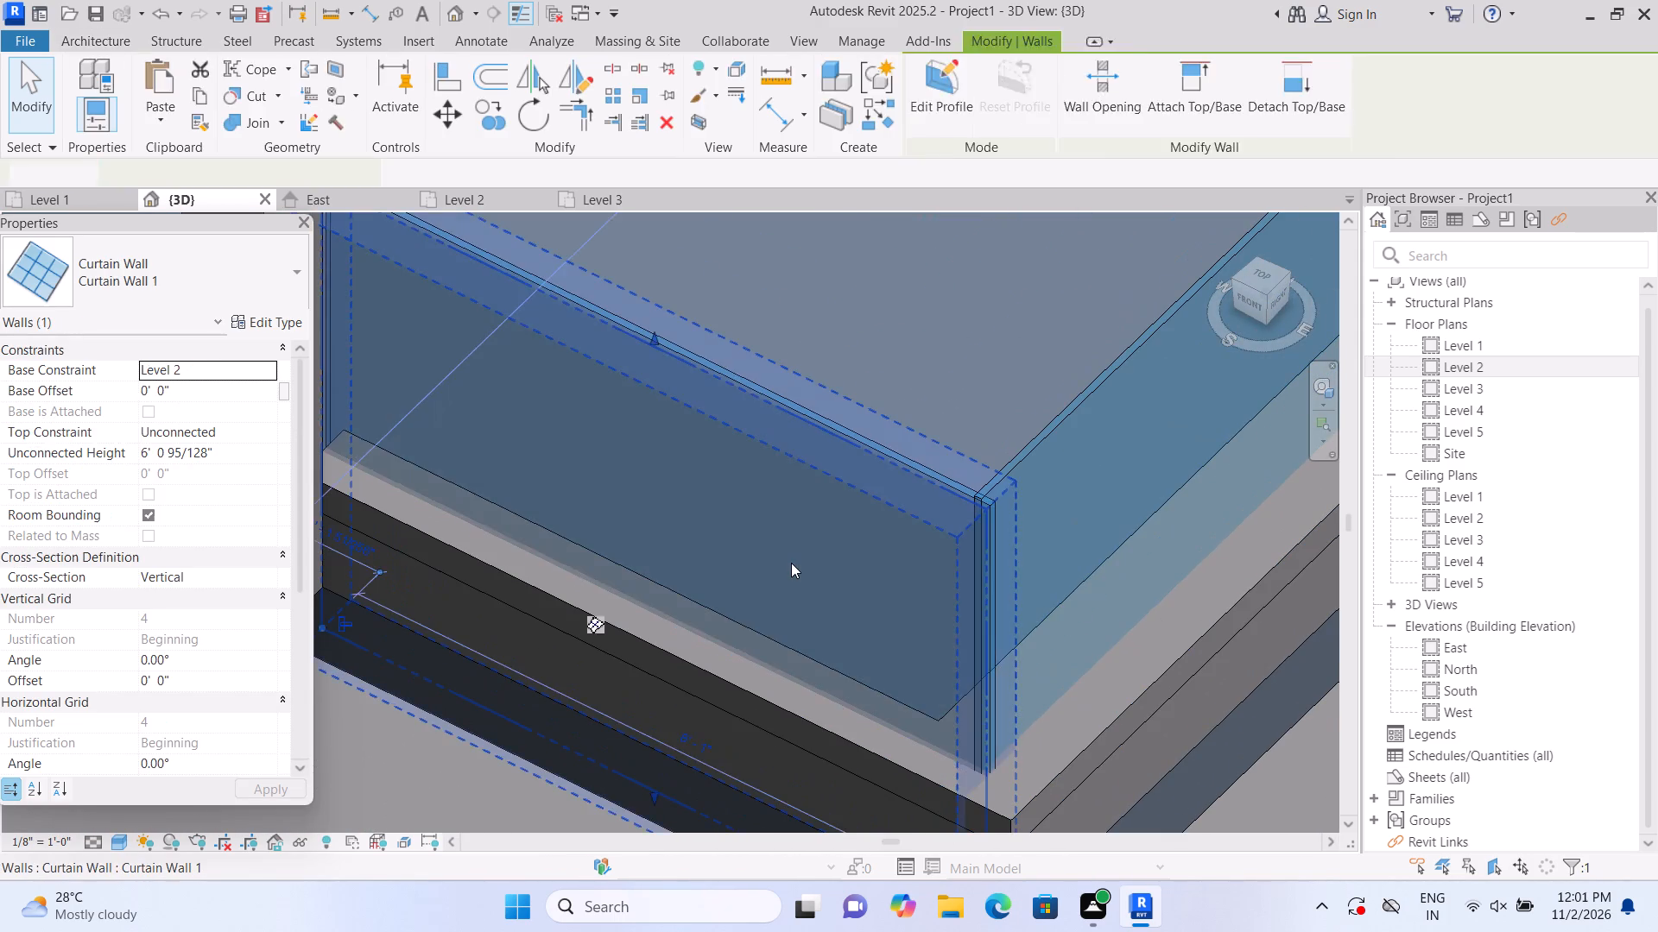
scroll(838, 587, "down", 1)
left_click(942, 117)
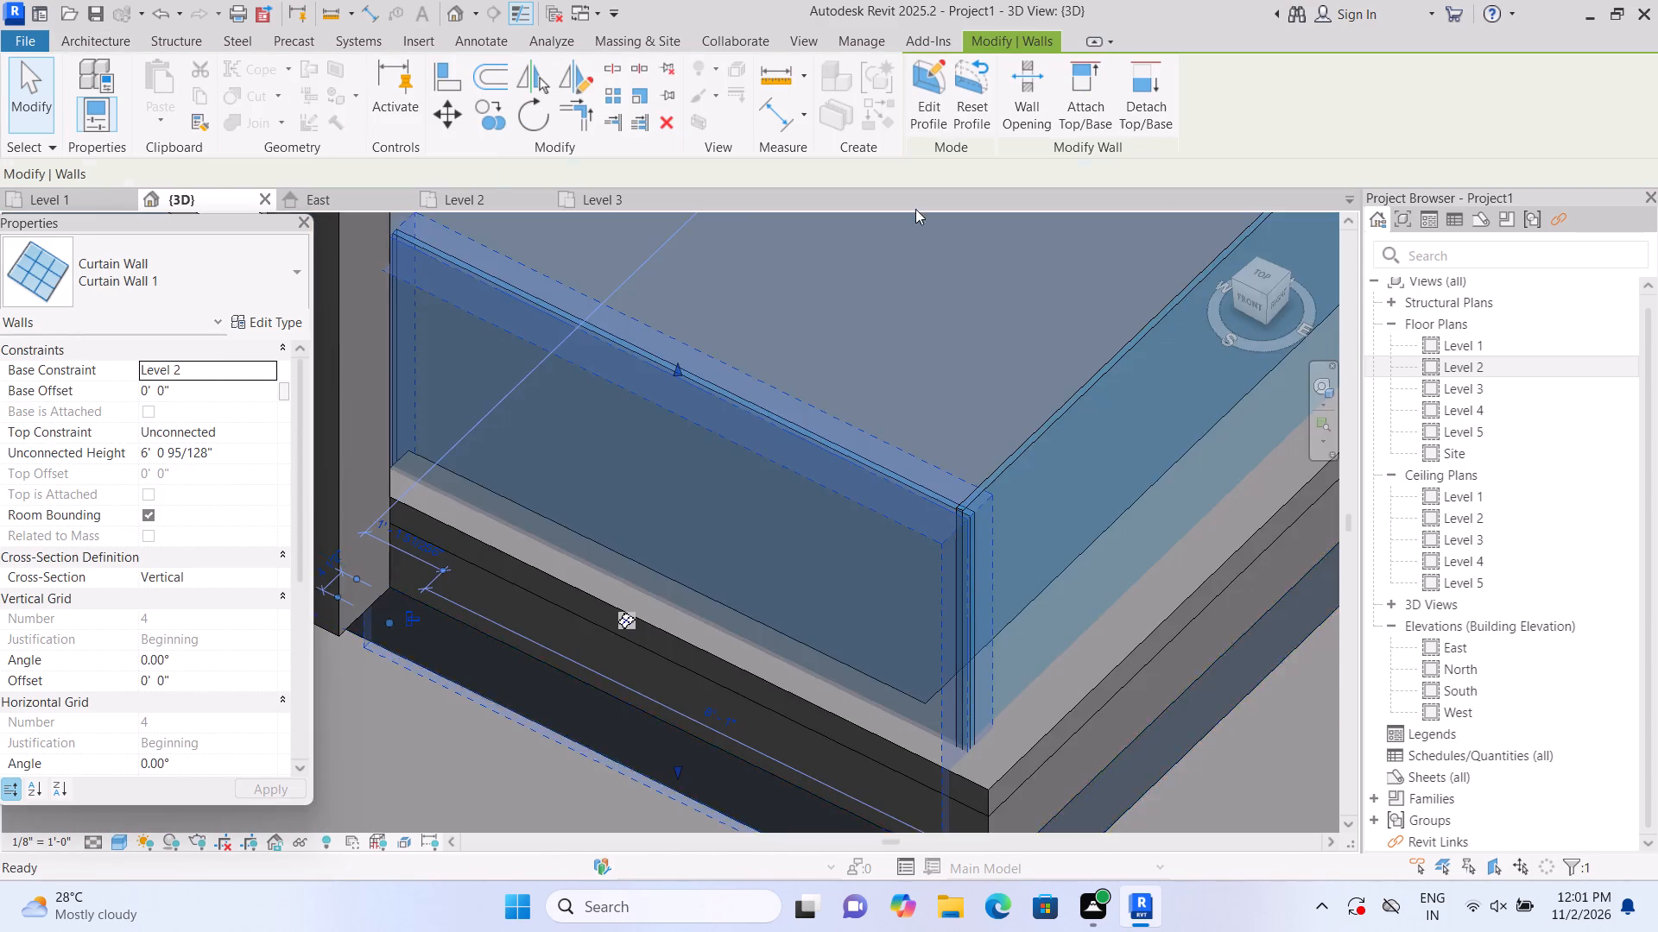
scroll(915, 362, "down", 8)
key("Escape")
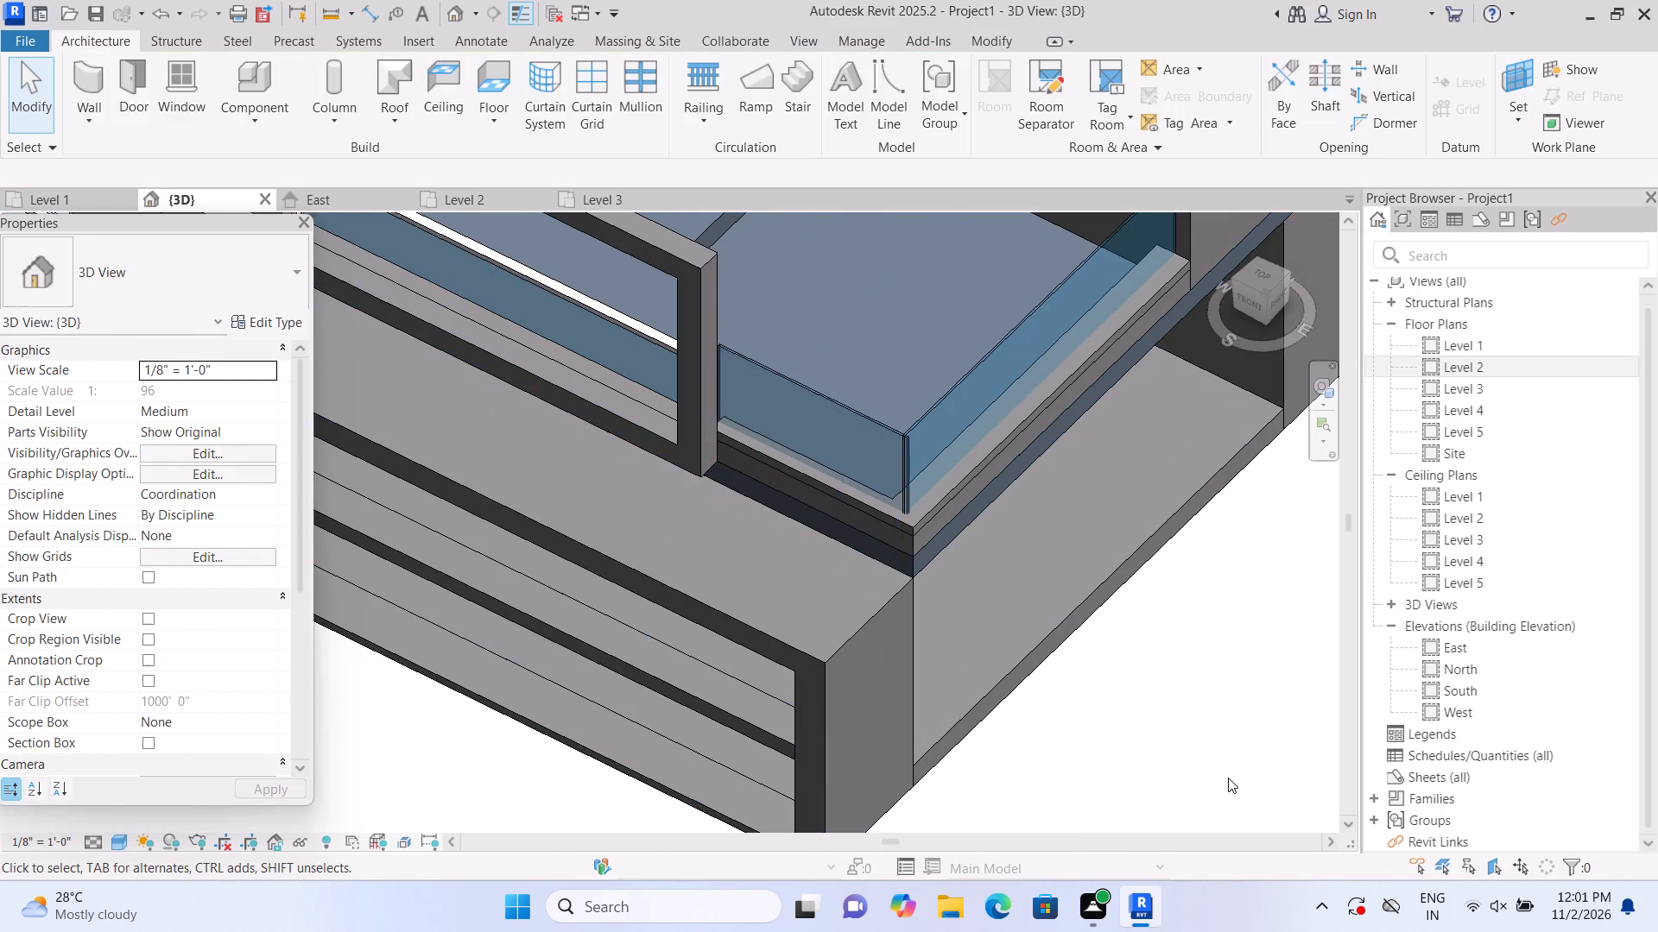
Inspect the terrace glass walls and their corner joint from several distances, including the side curtain wall's properties.
scroll(1225, 776, "down", 2)
middle_click_drag(1193, 740, 1041, 774)
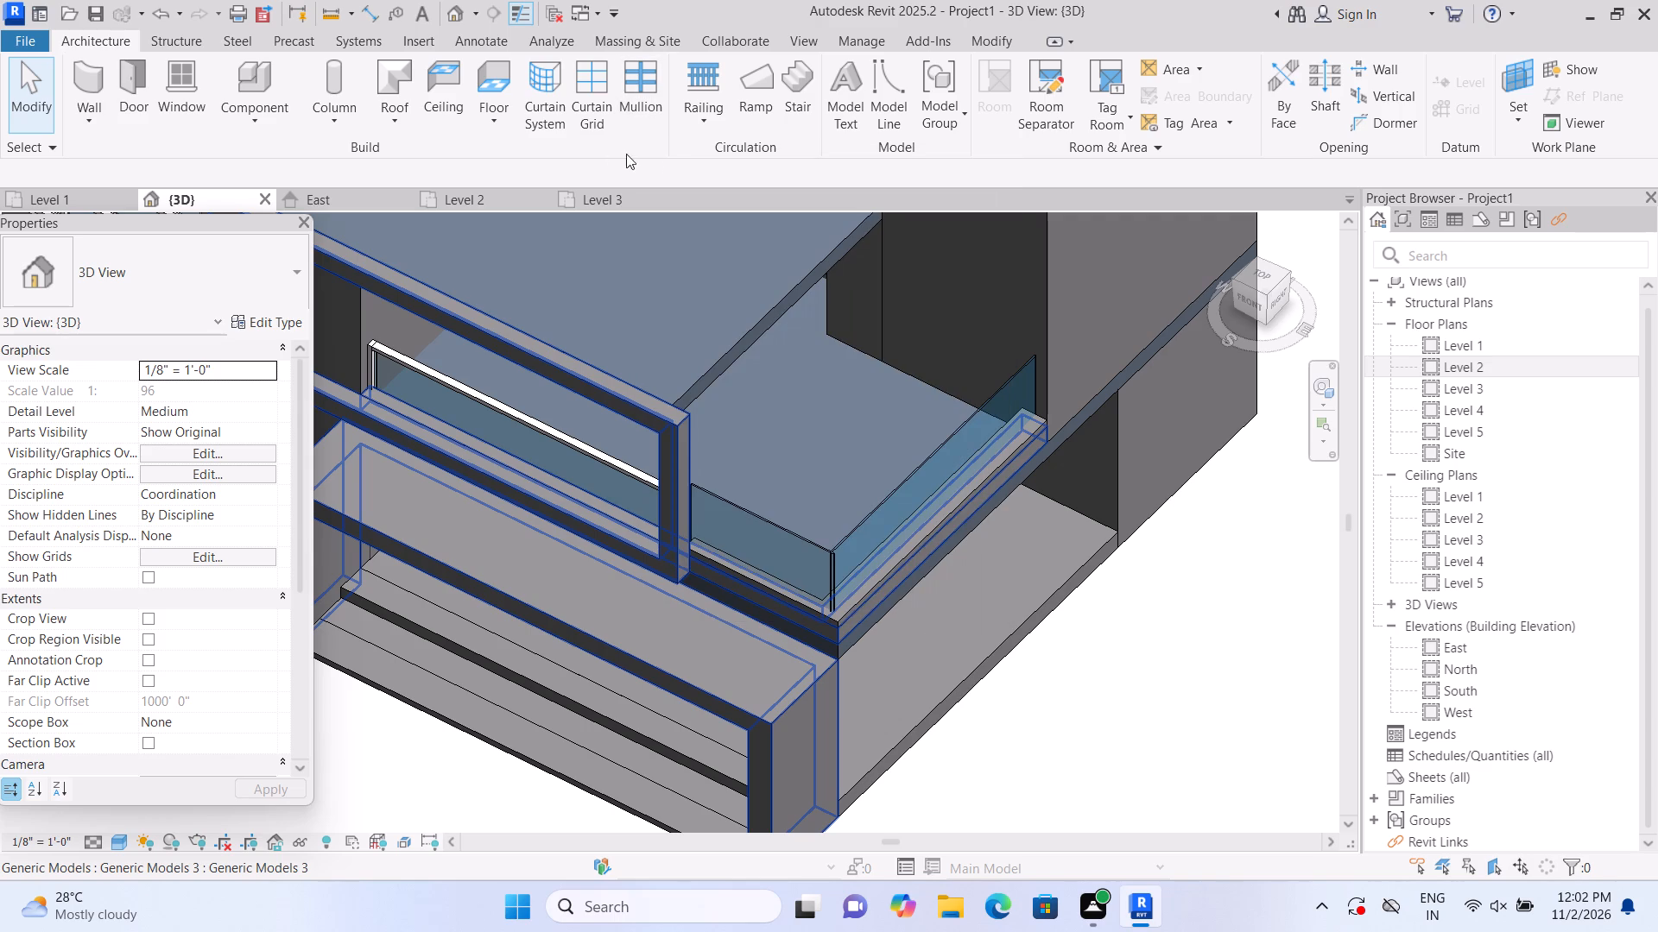
scroll(741, 357, "down", 2)
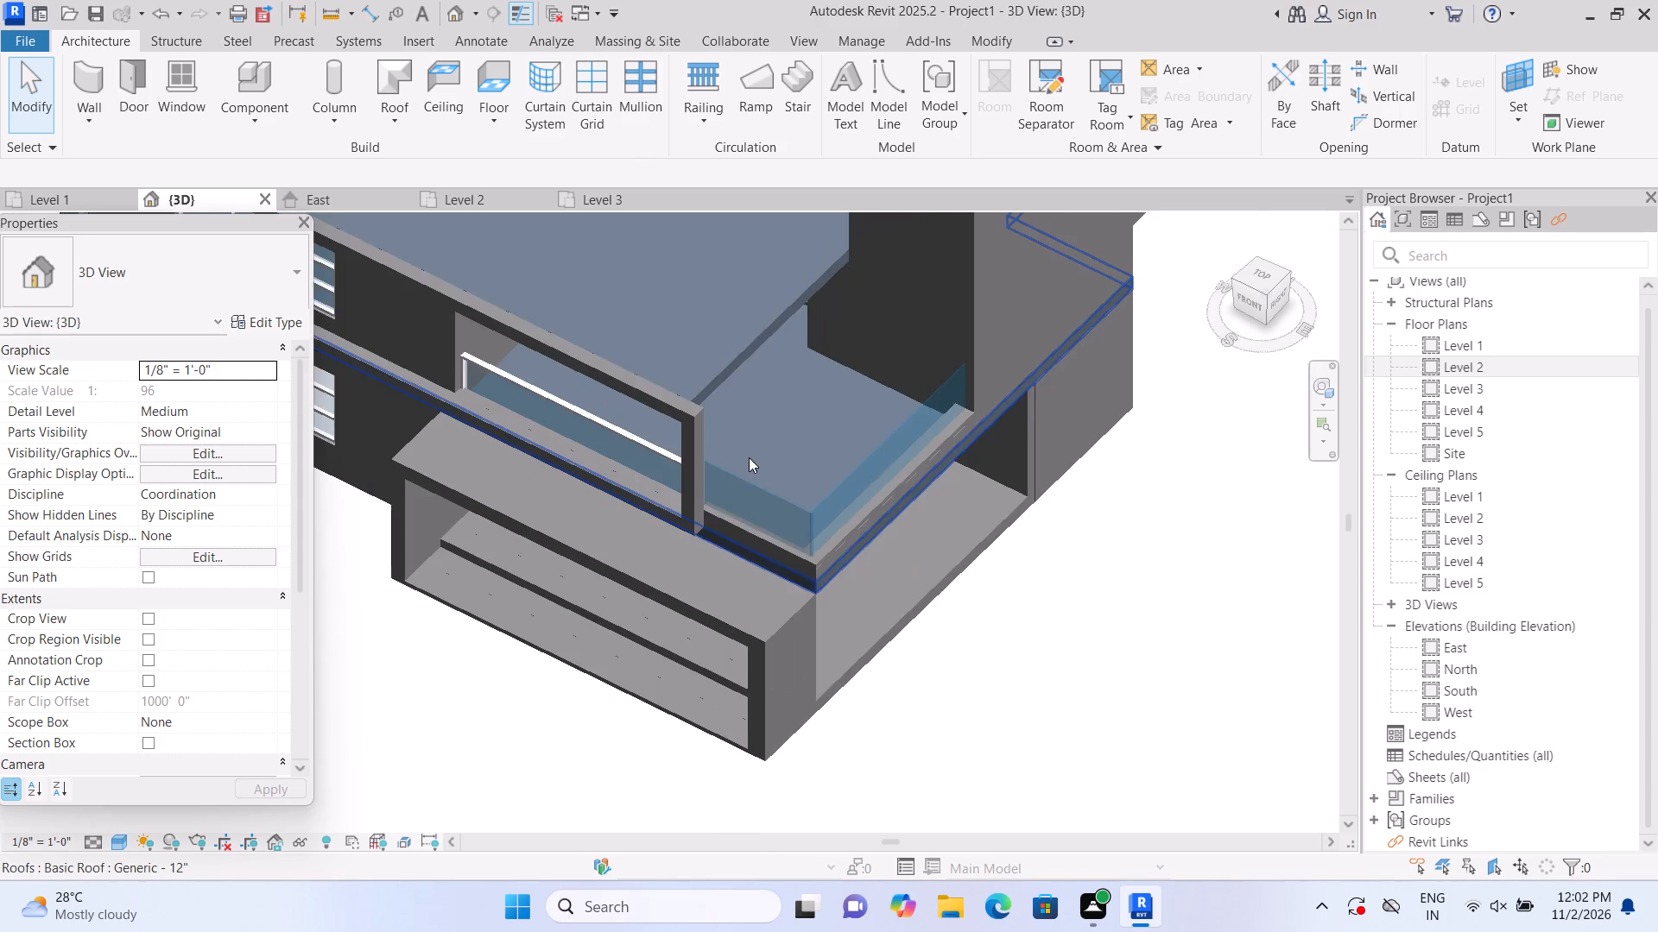
middle_click_drag(740, 545, 606, 557)
scroll(680, 456, "up", 3)
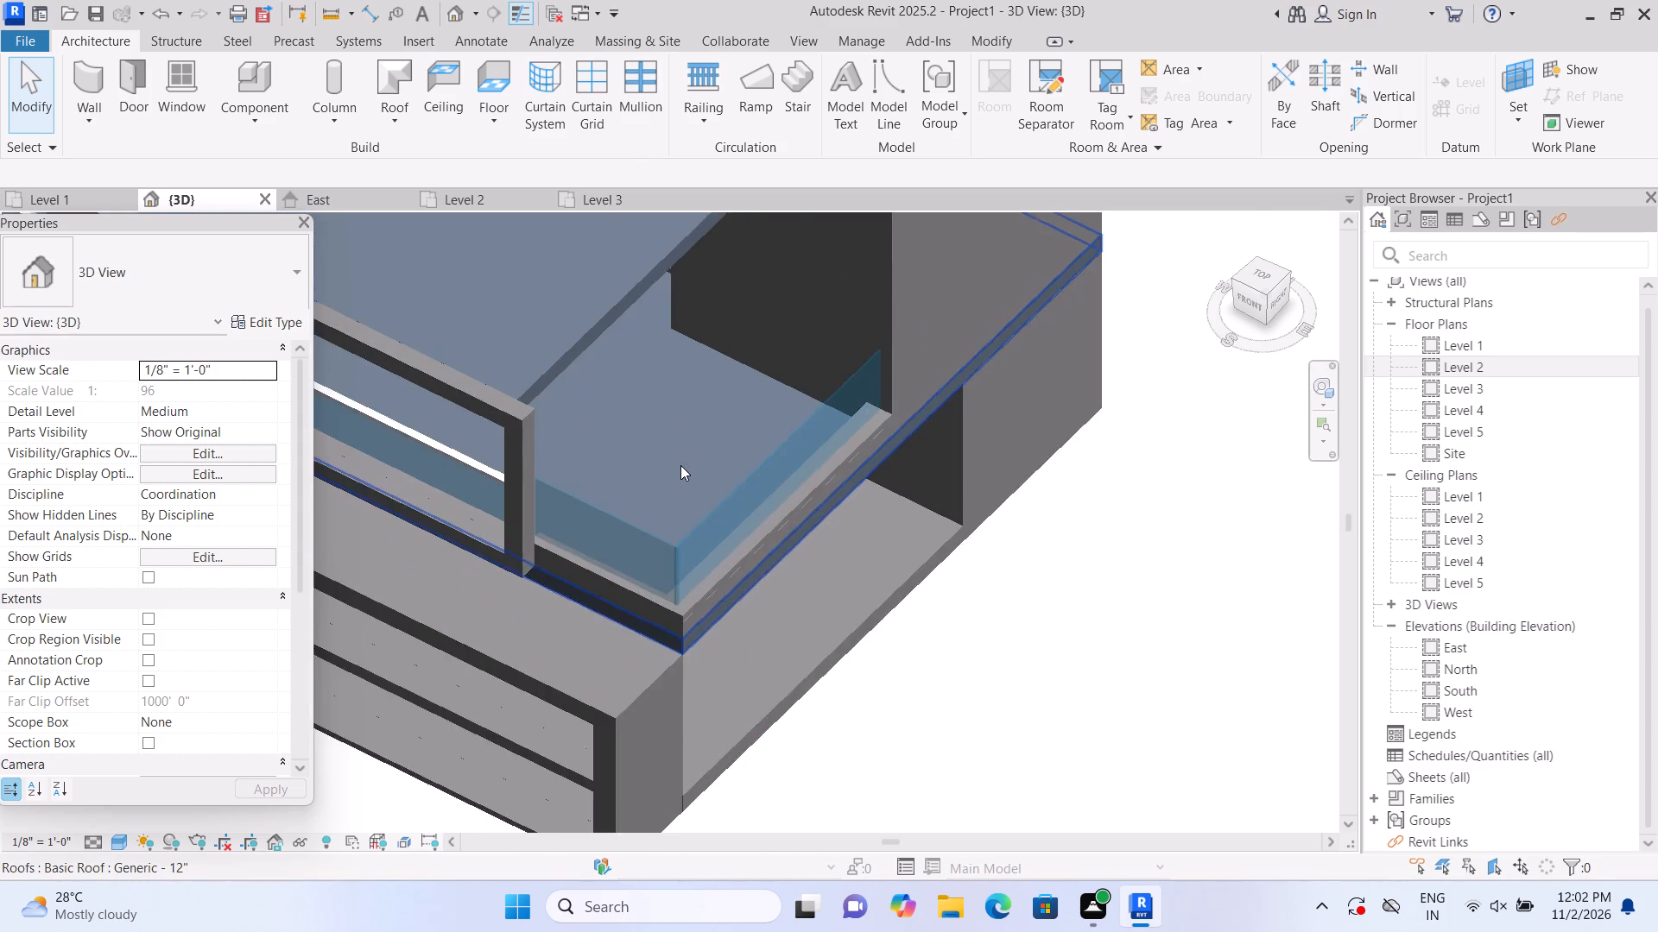
scroll(680, 465, "up", 2)
middle_click_drag(700, 601, 717, 493)
scroll(655, 633, "up", 2)
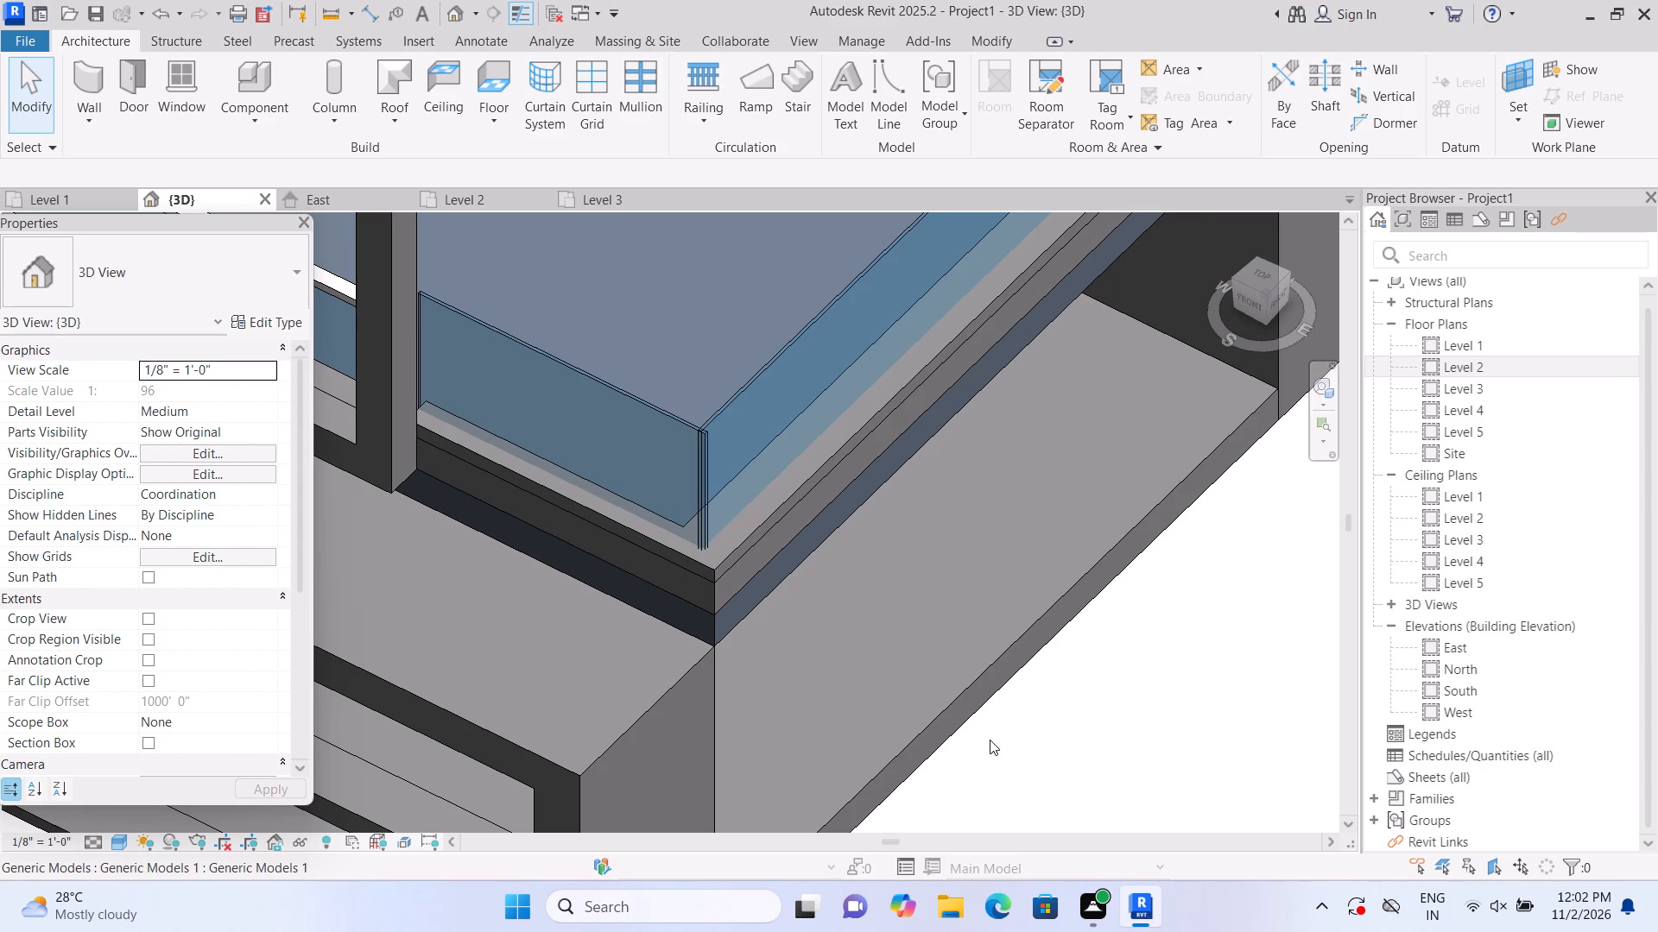
middle_click_drag(990, 740, 934, 834)
middle_click(934, 834)
scroll(842, 717, "up", 3)
scroll(572, 469, "up", 1)
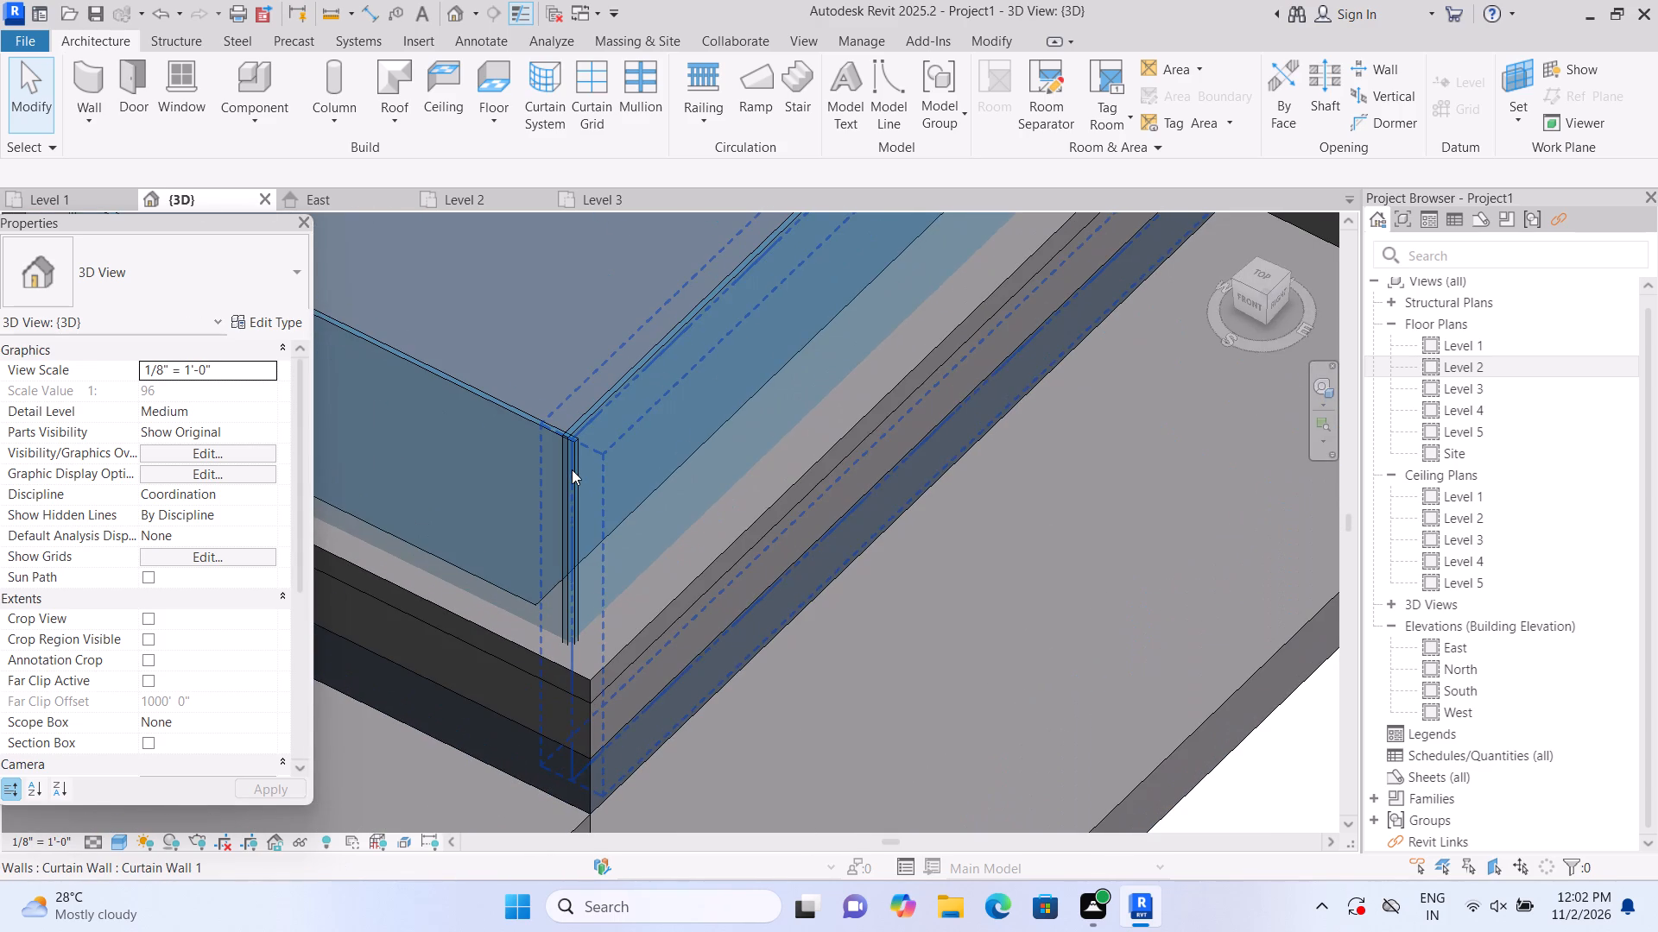
left_click(572, 469)
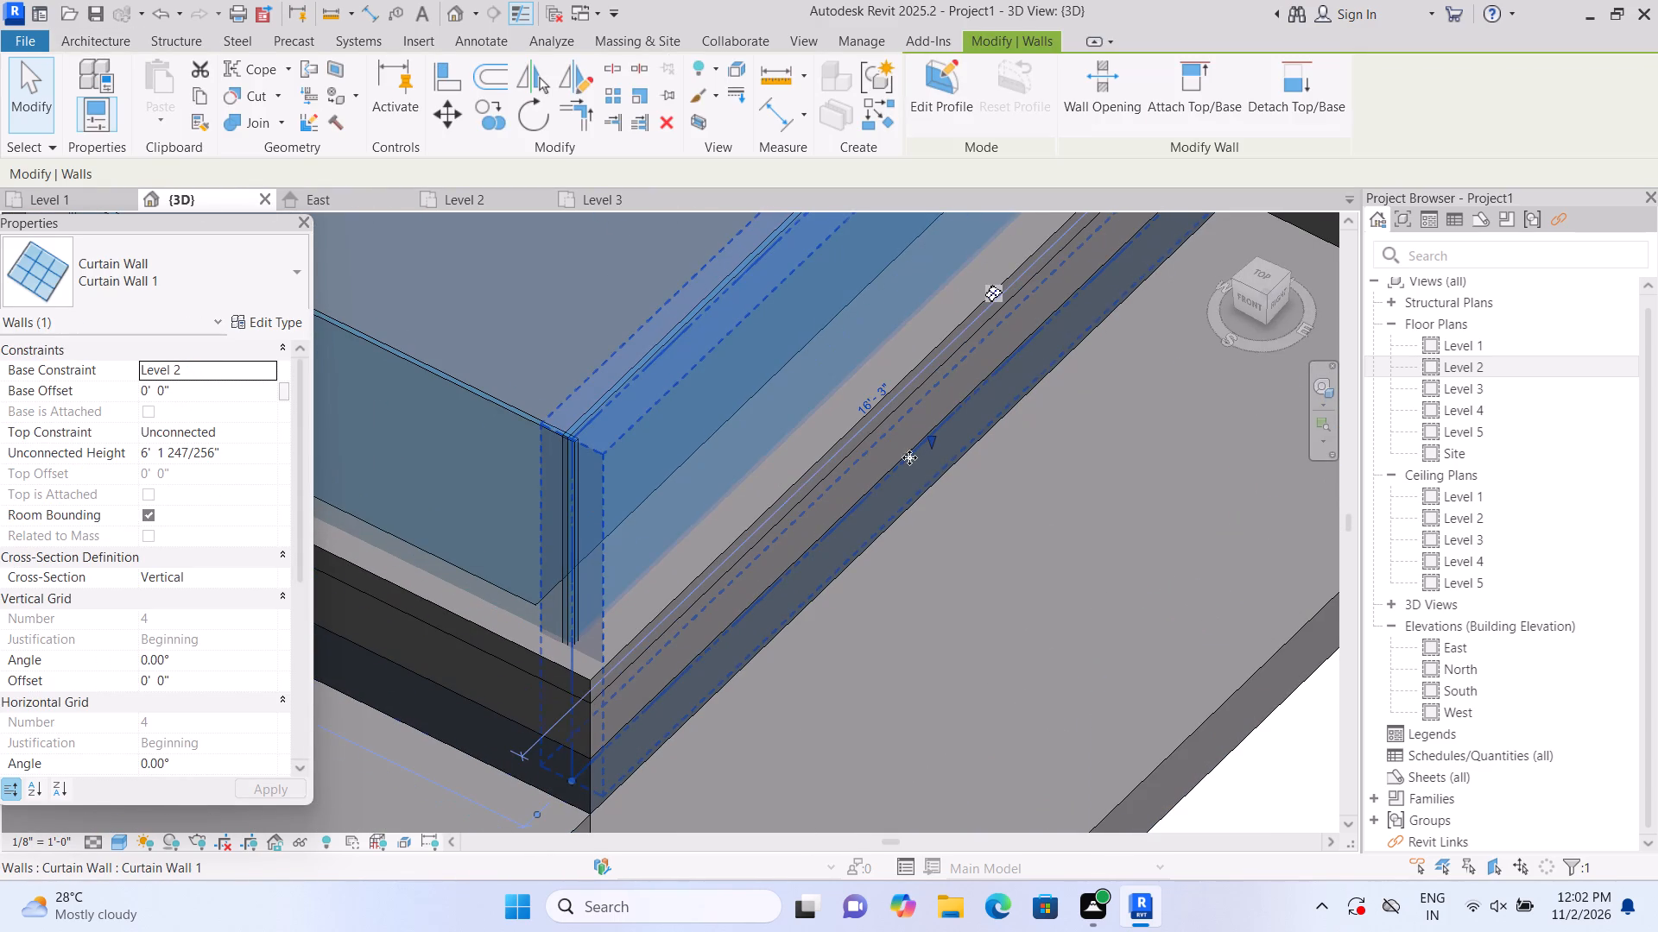
scroll(894, 482, "down", 3)
left_click(1230, 780)
scroll(1230, 778, "down", 3)
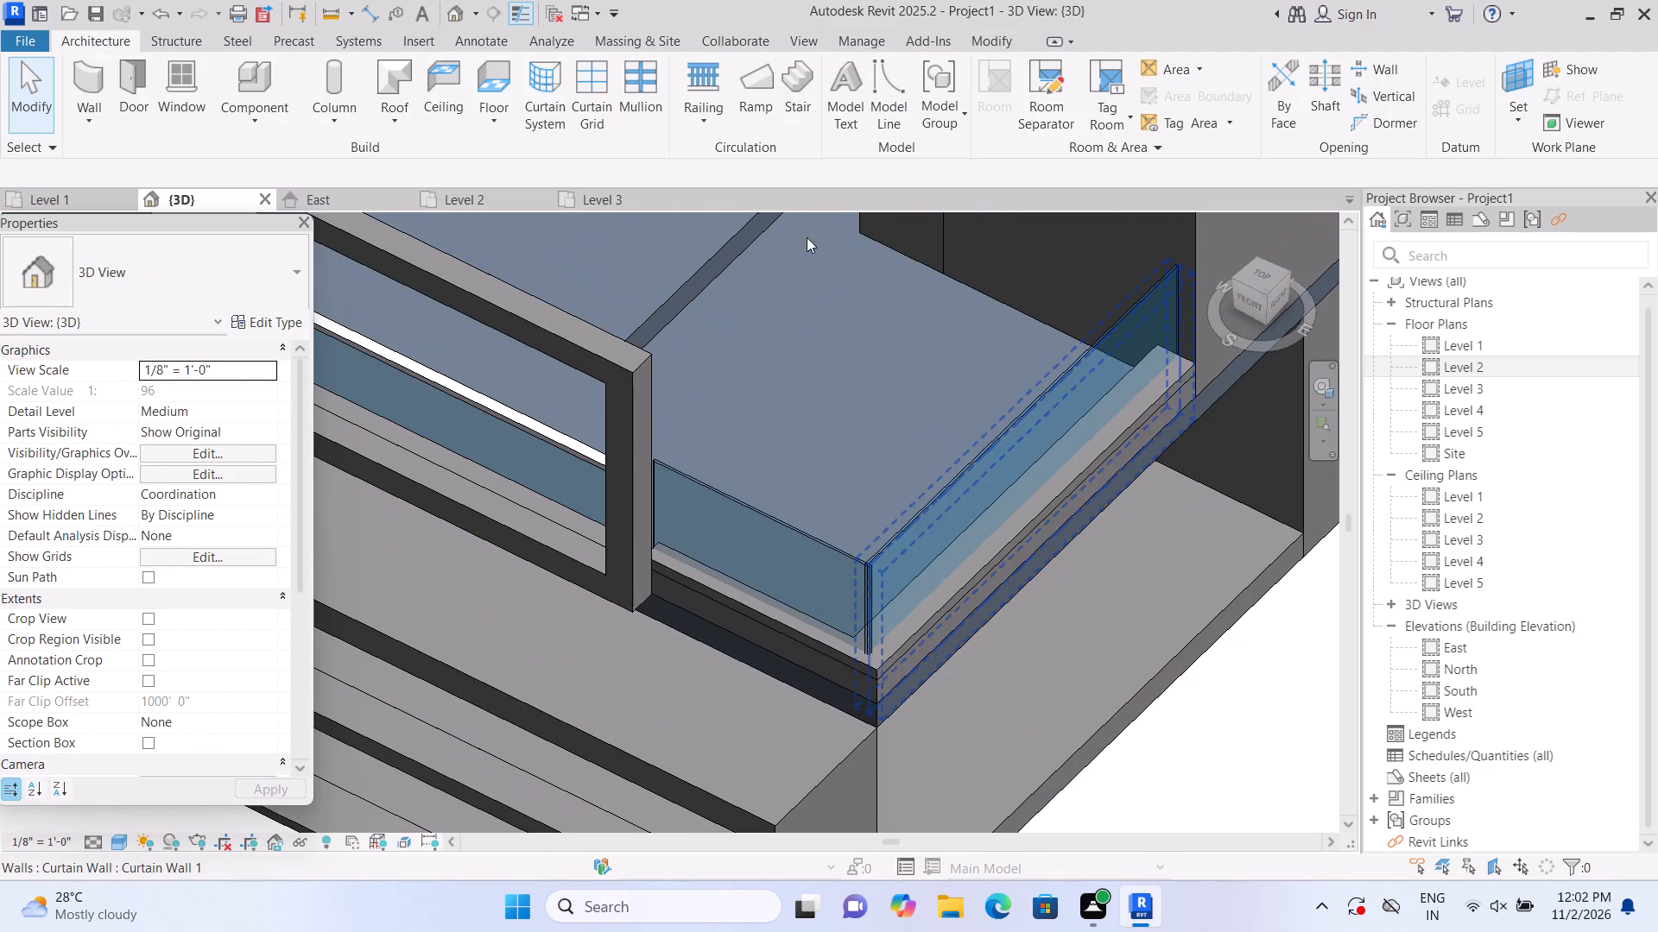
Place 2.5" x 5" rectangular mullions on the front terrace curtain wall's top edge and its vertical edge beside the projecting frame.
left_click(632, 99)
scroll(725, 633, "up", 2)
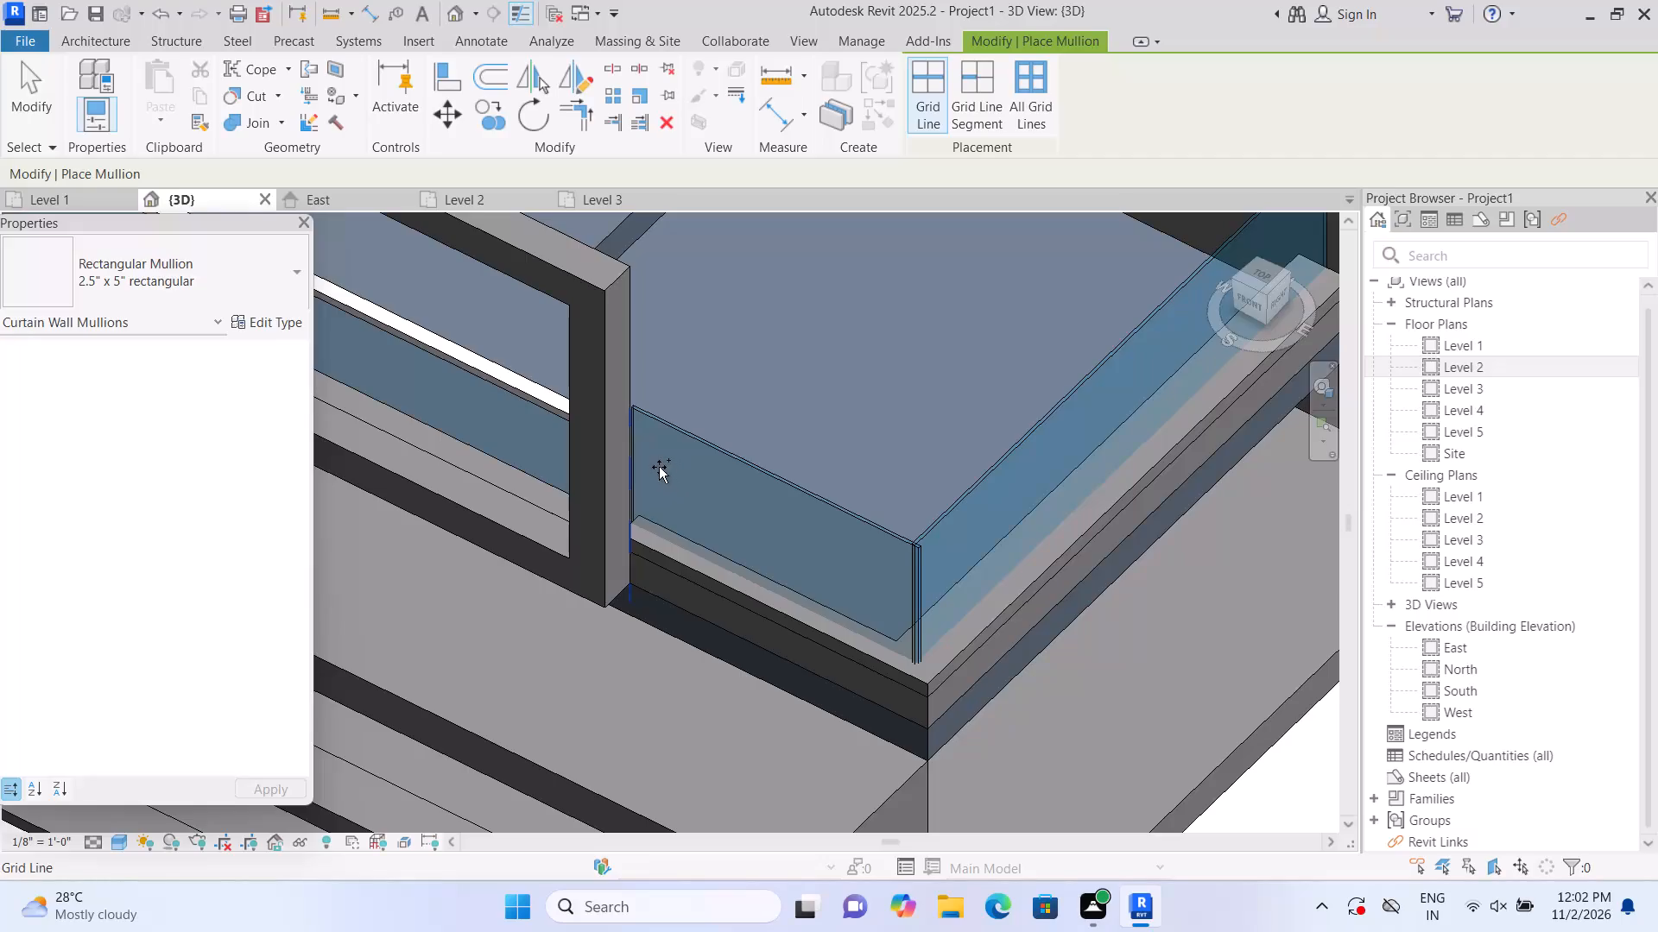
left_click(648, 461)
left_click(775, 465)
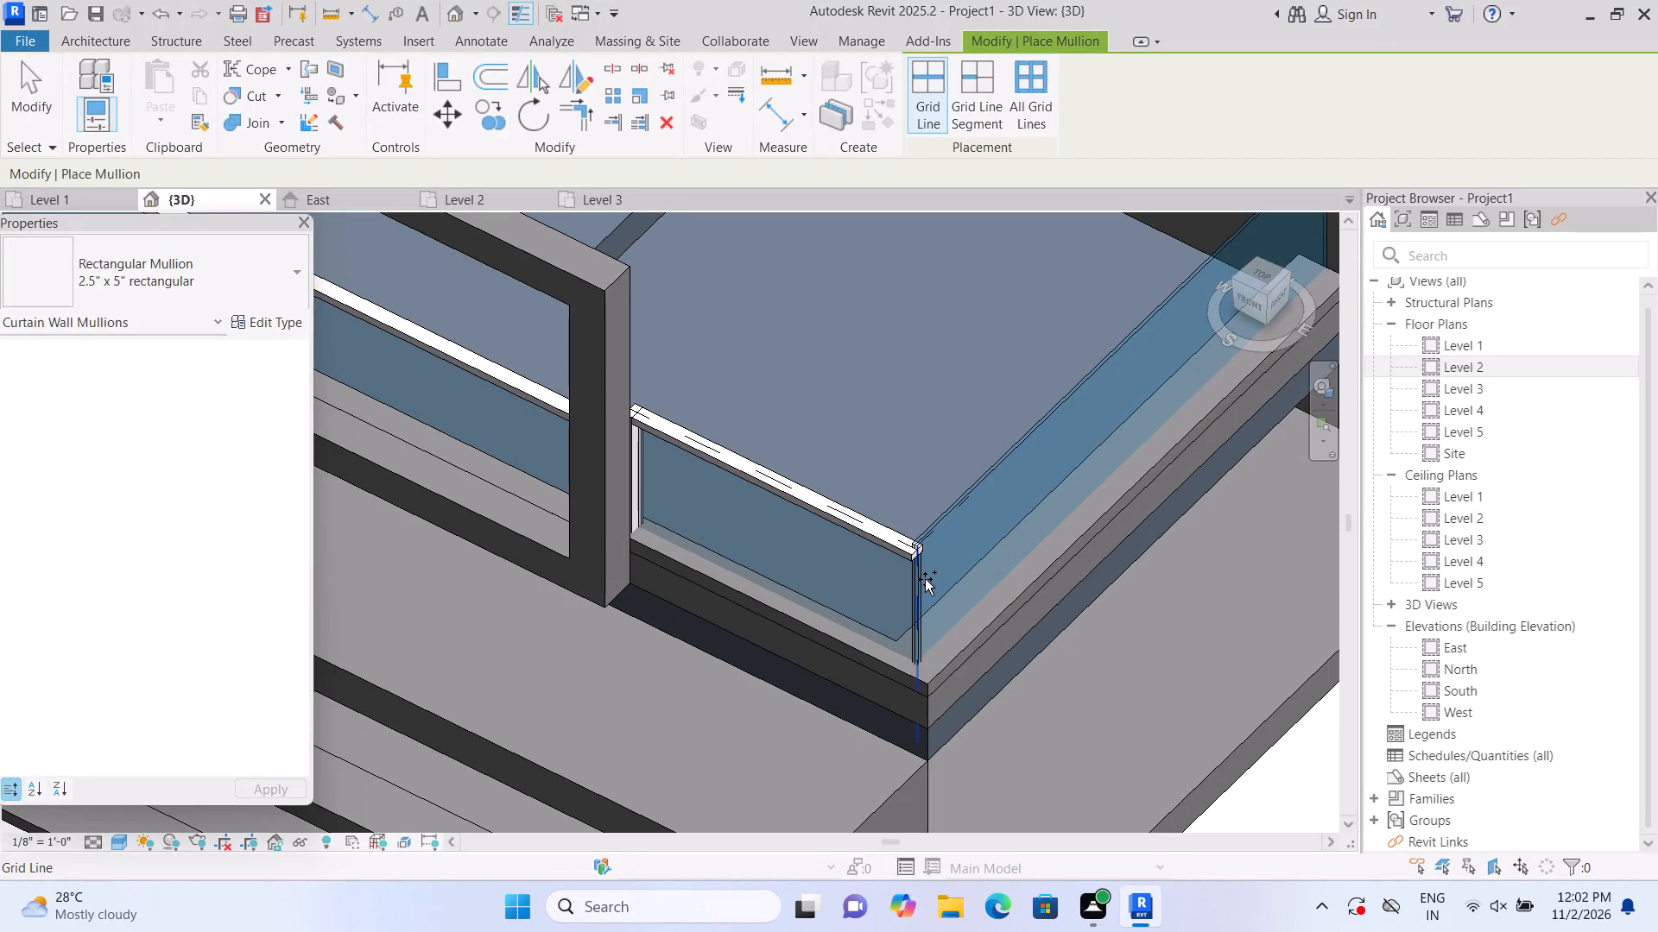
key("Escape")
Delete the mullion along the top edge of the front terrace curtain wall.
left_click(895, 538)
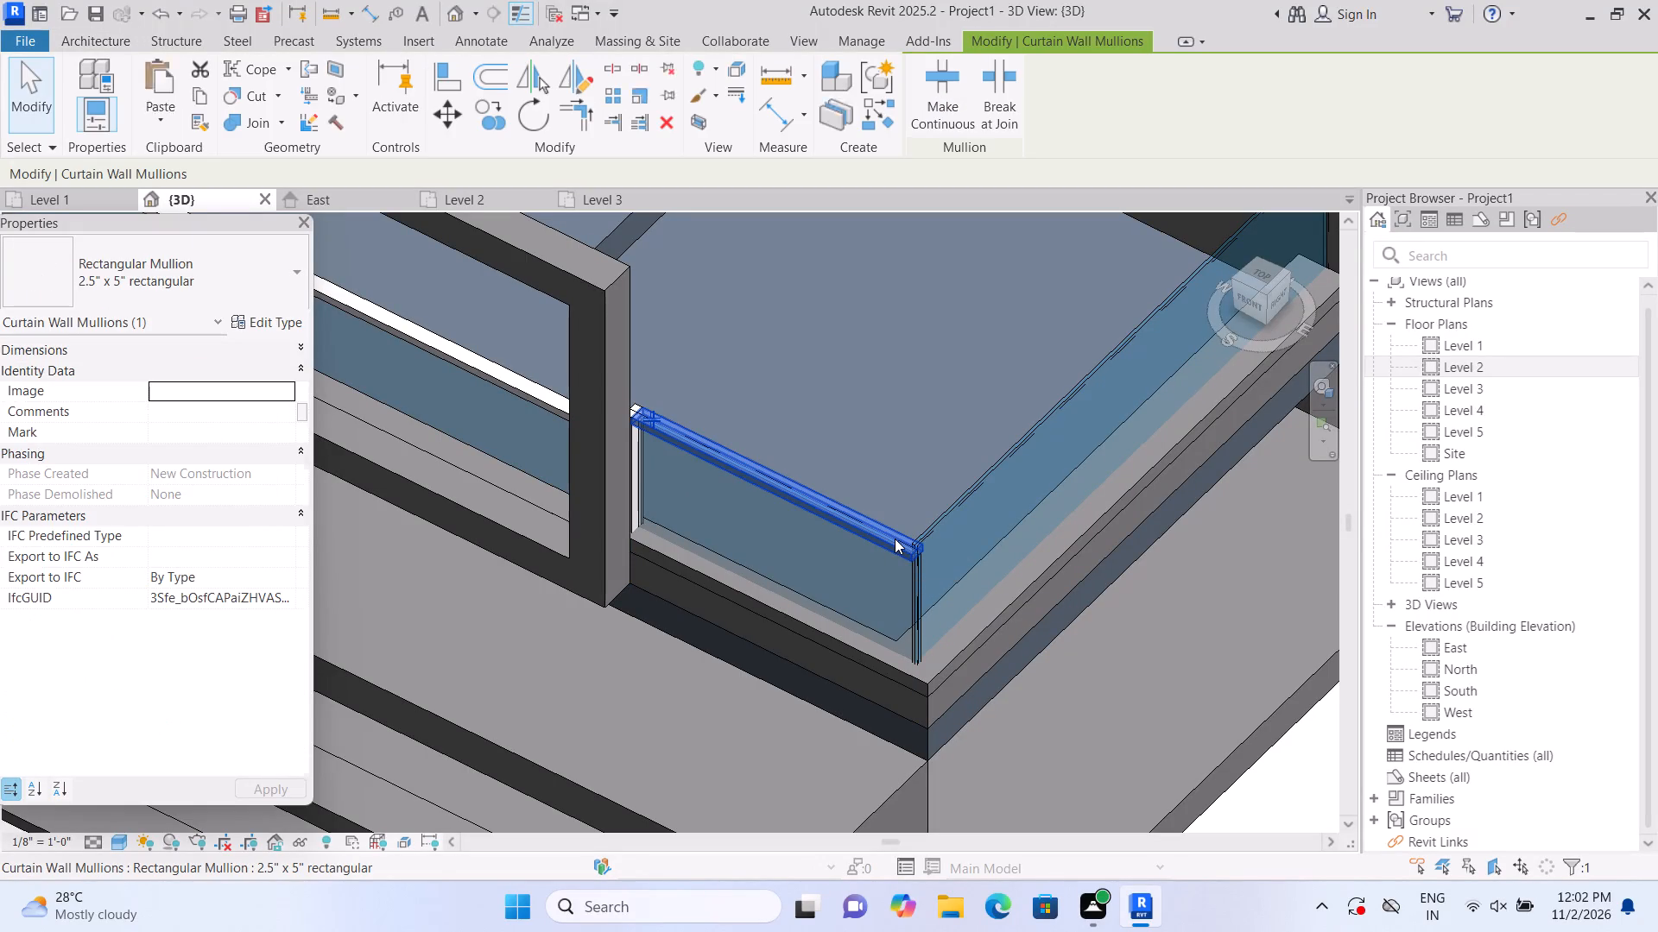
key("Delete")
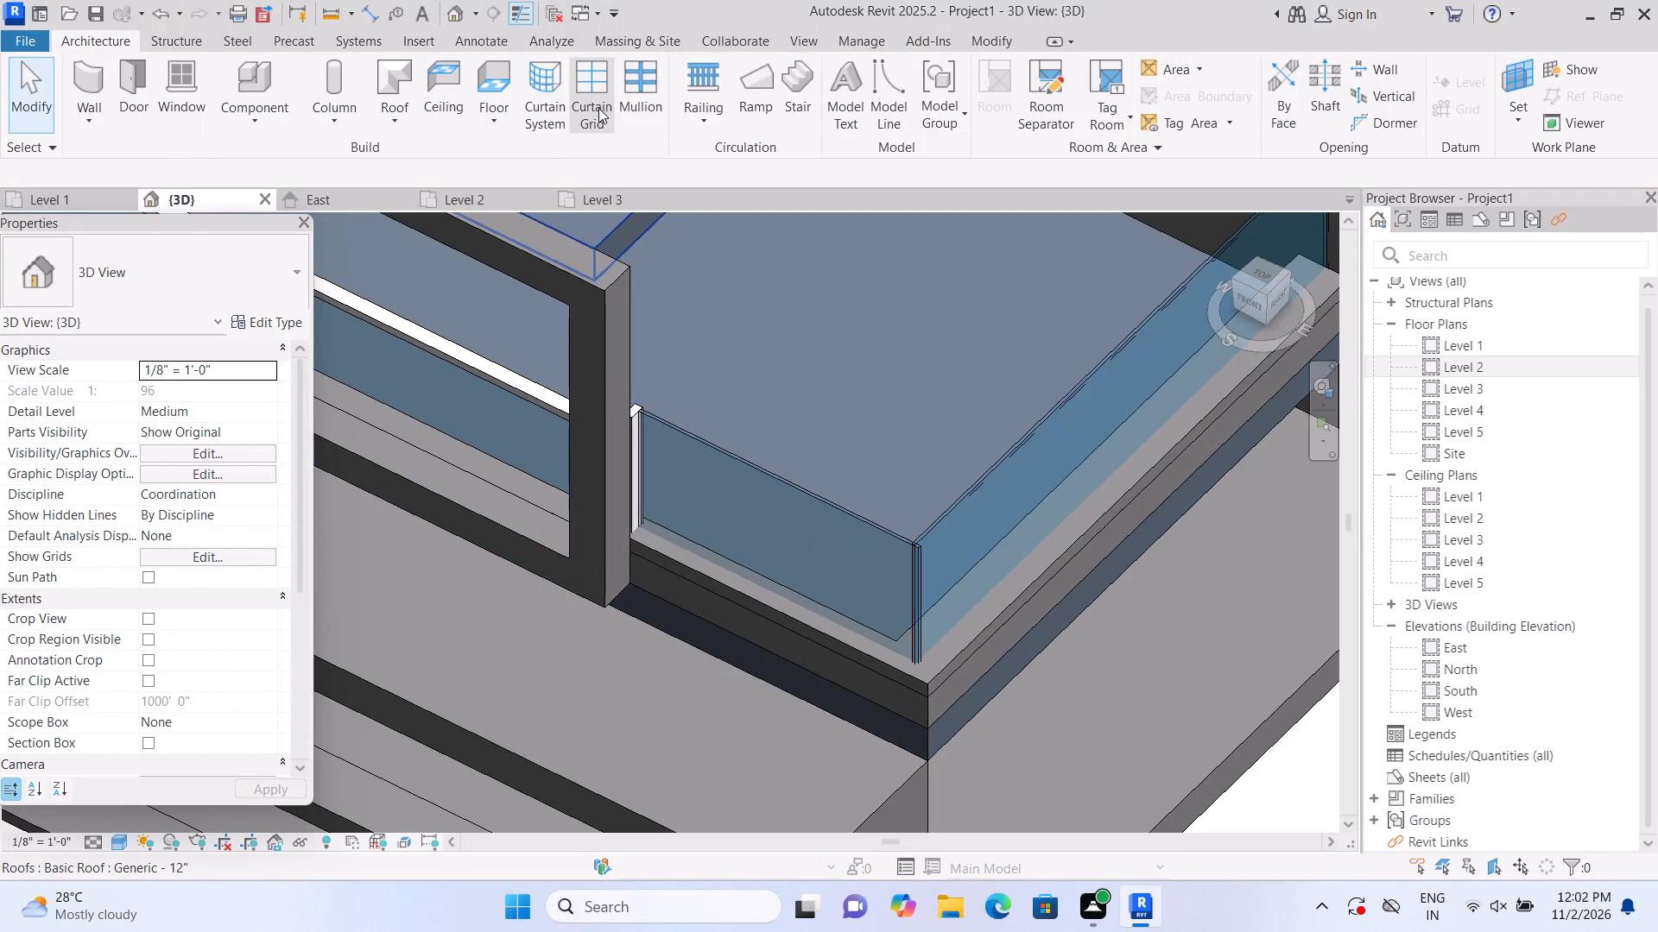
Add vertical curtain grid lines: one on the front terrace glass about 3'-6" from the frame, five on the side glass starting about 2'-11" from the corner.
left_click(598, 108)
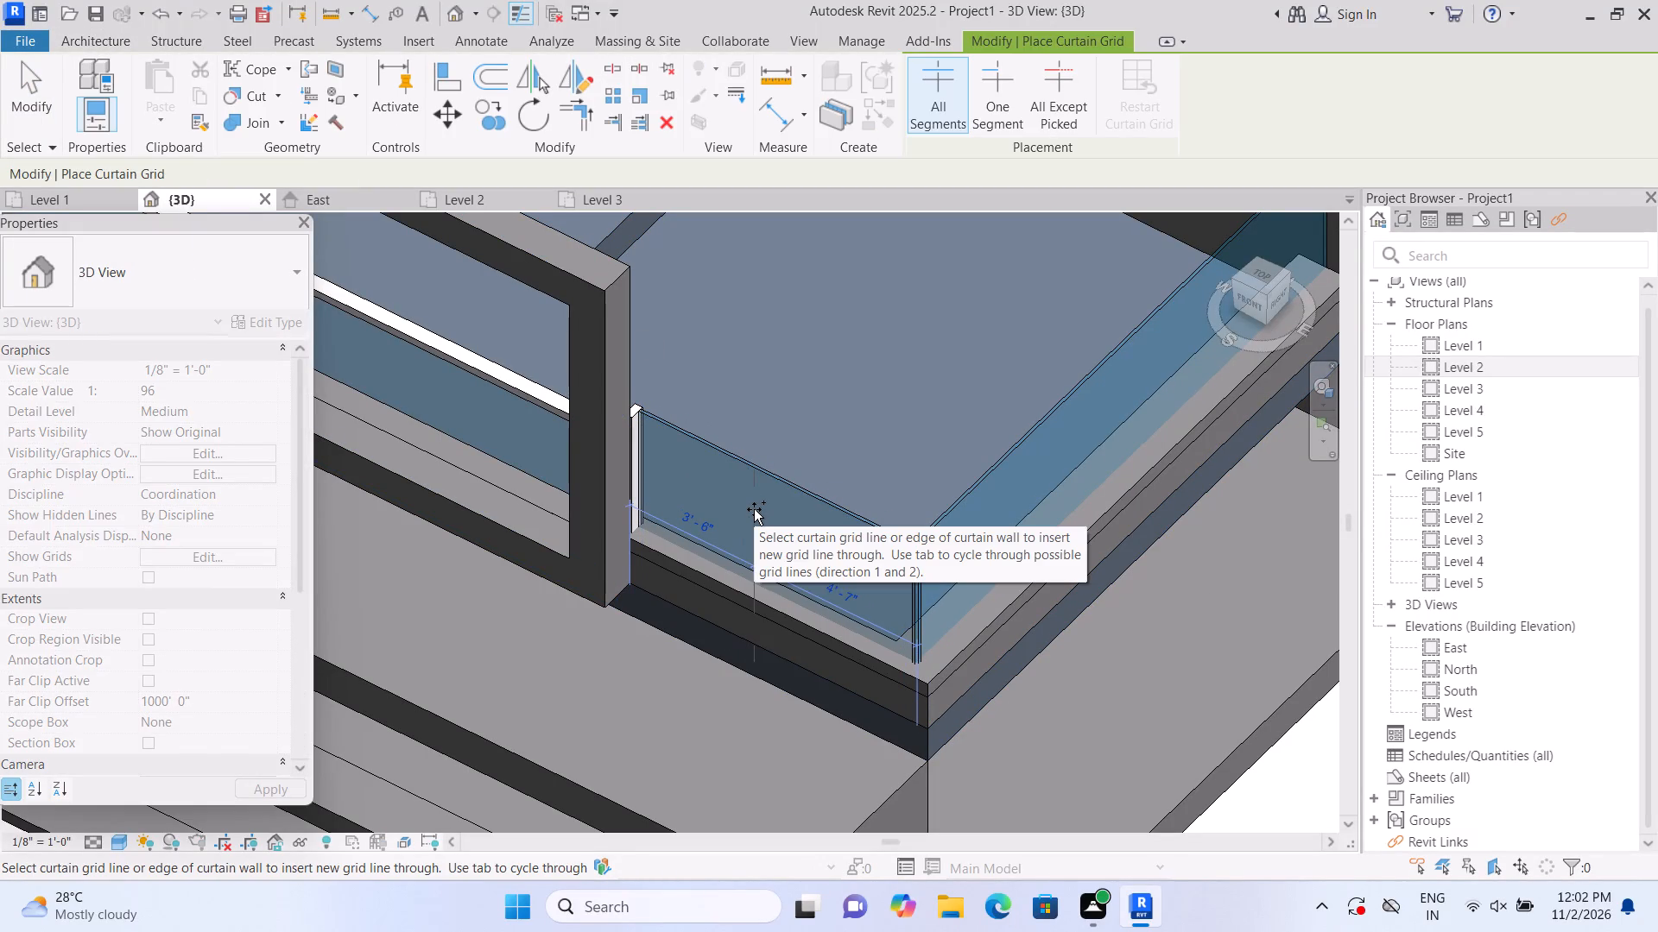
left_click(754, 509)
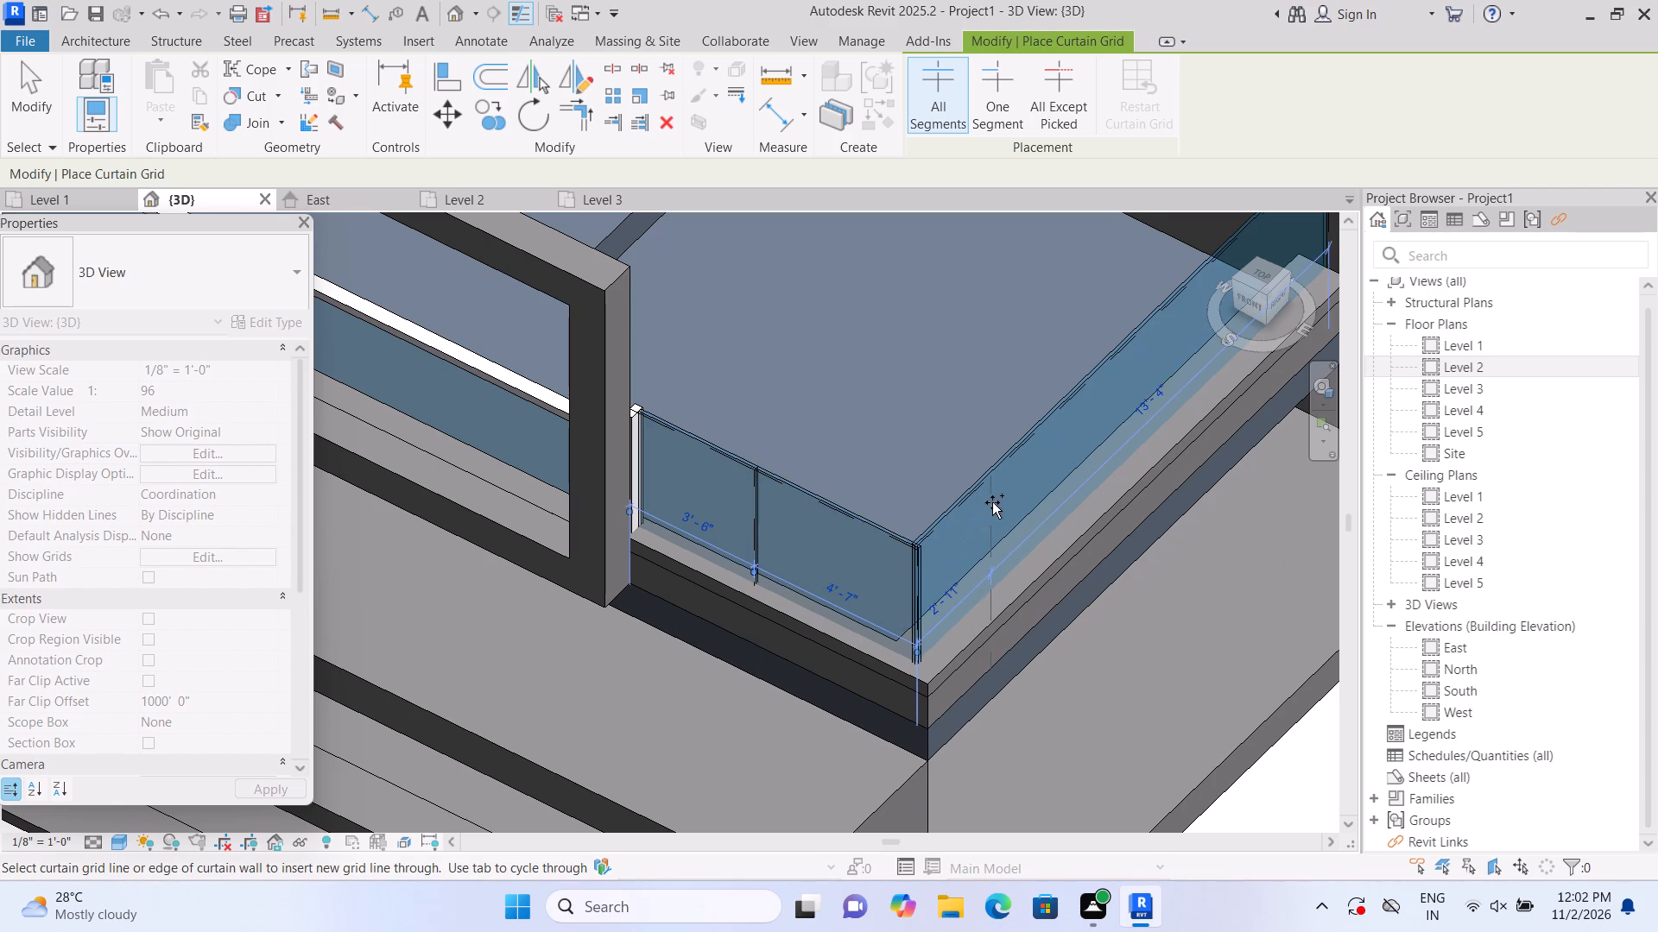
left_click(992, 502)
left_click(1061, 425)
left_click(1123, 362)
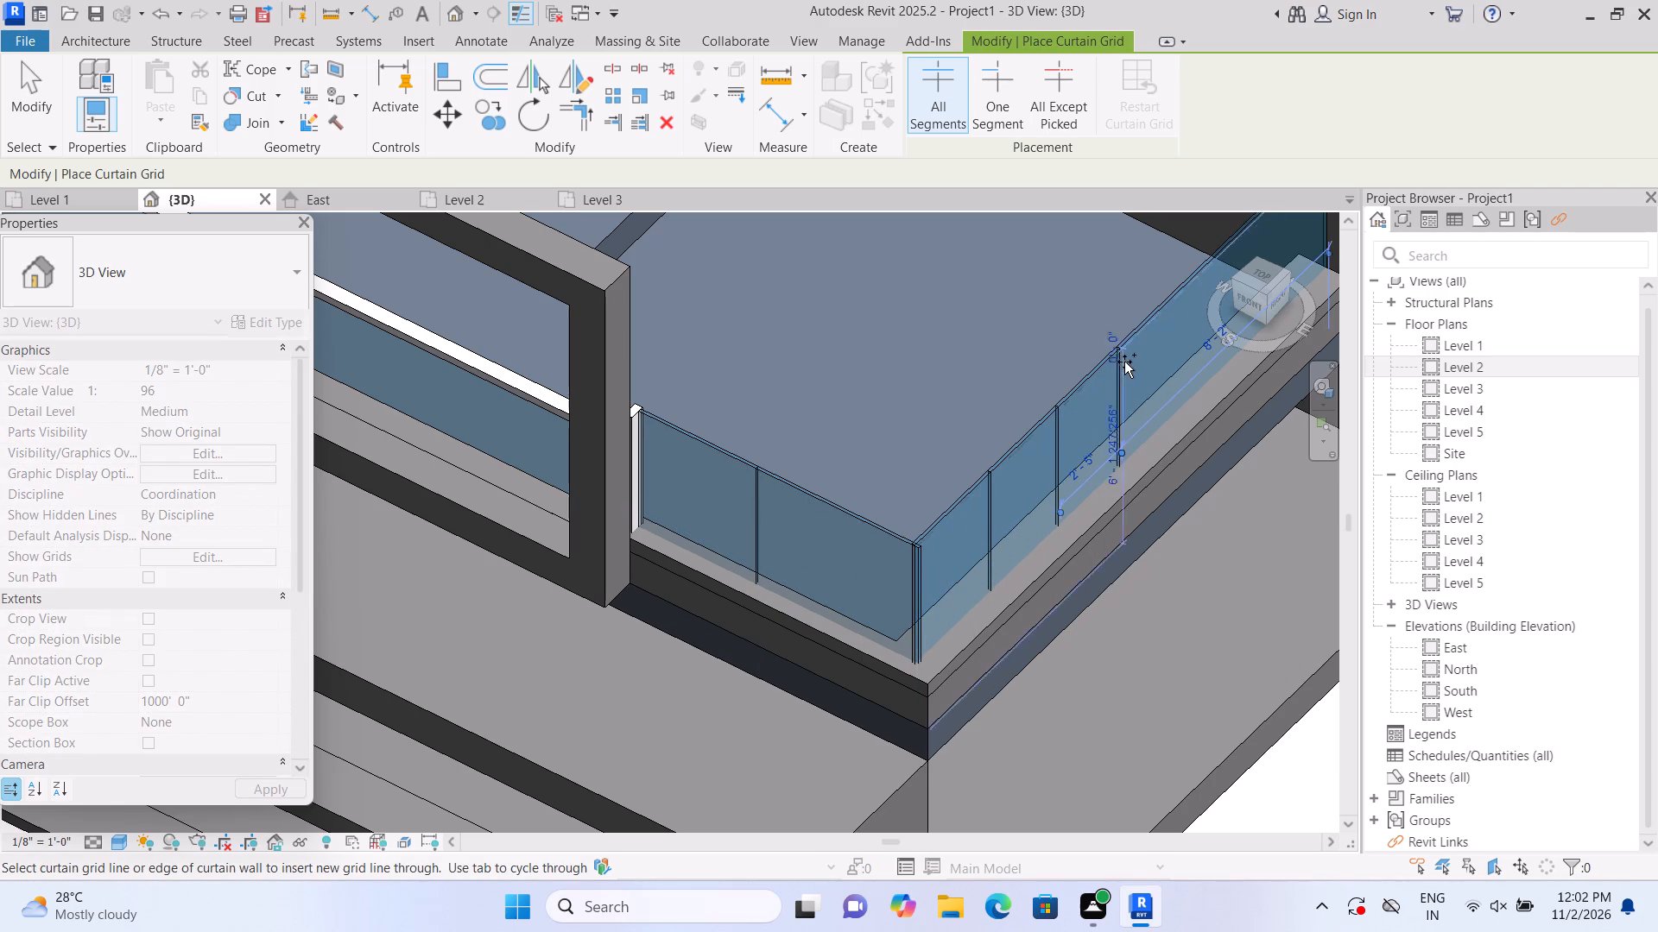
middle_click_drag(1090, 364, 923, 406)
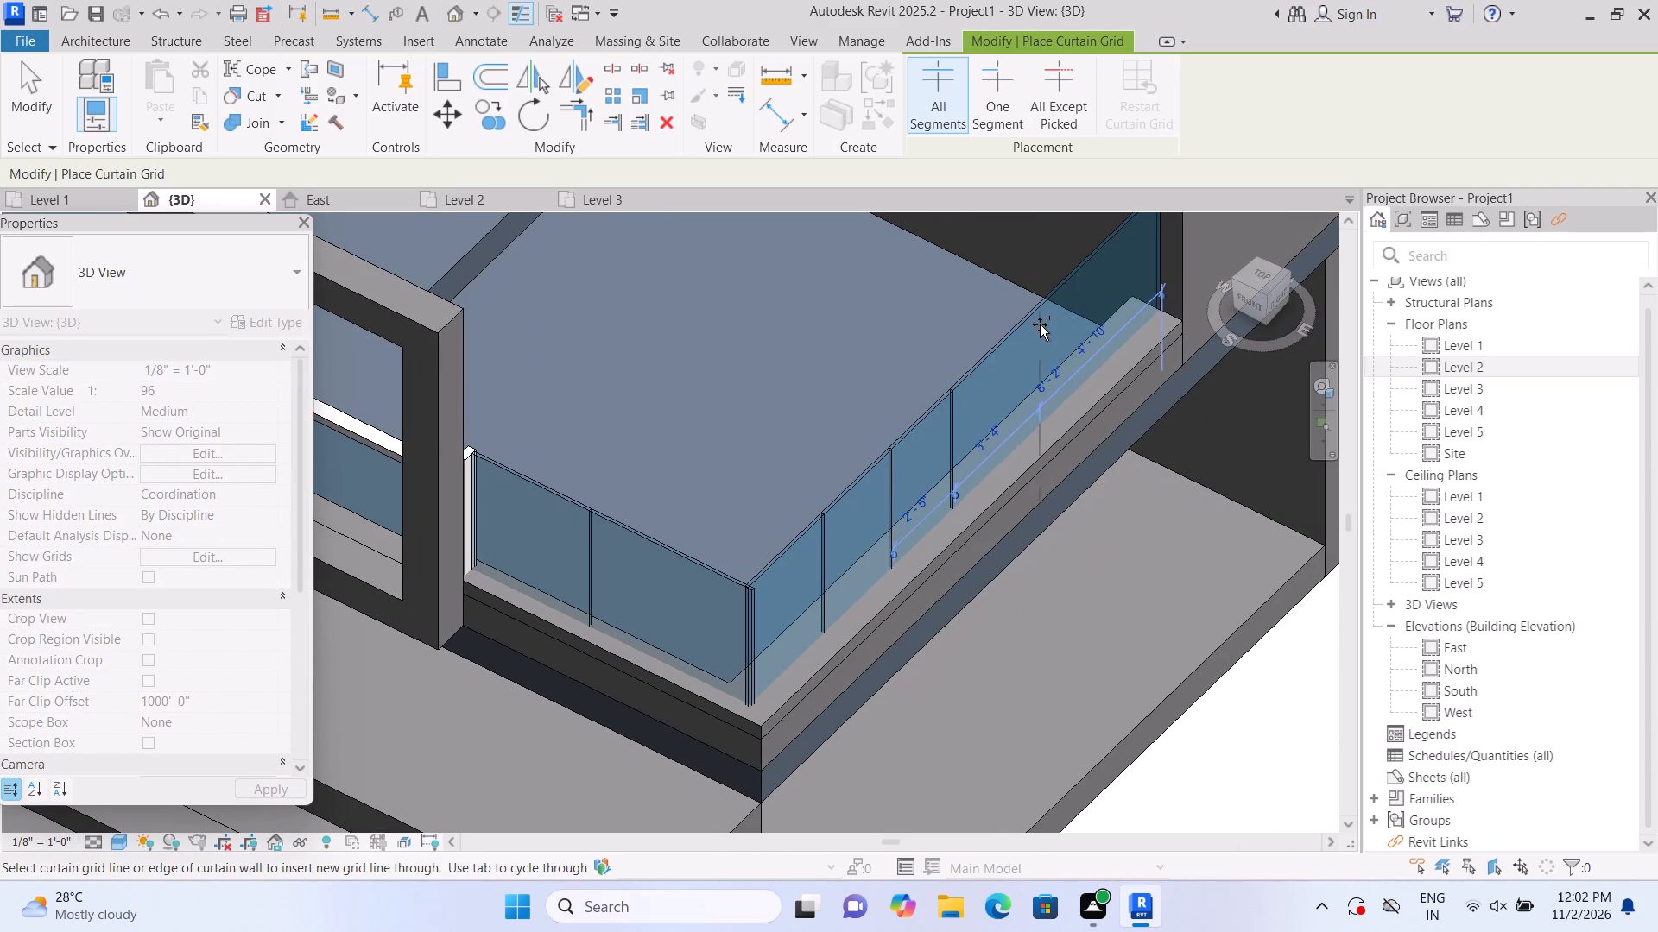
left_click(1040, 324)
left_click(1110, 274)
key("Escape")
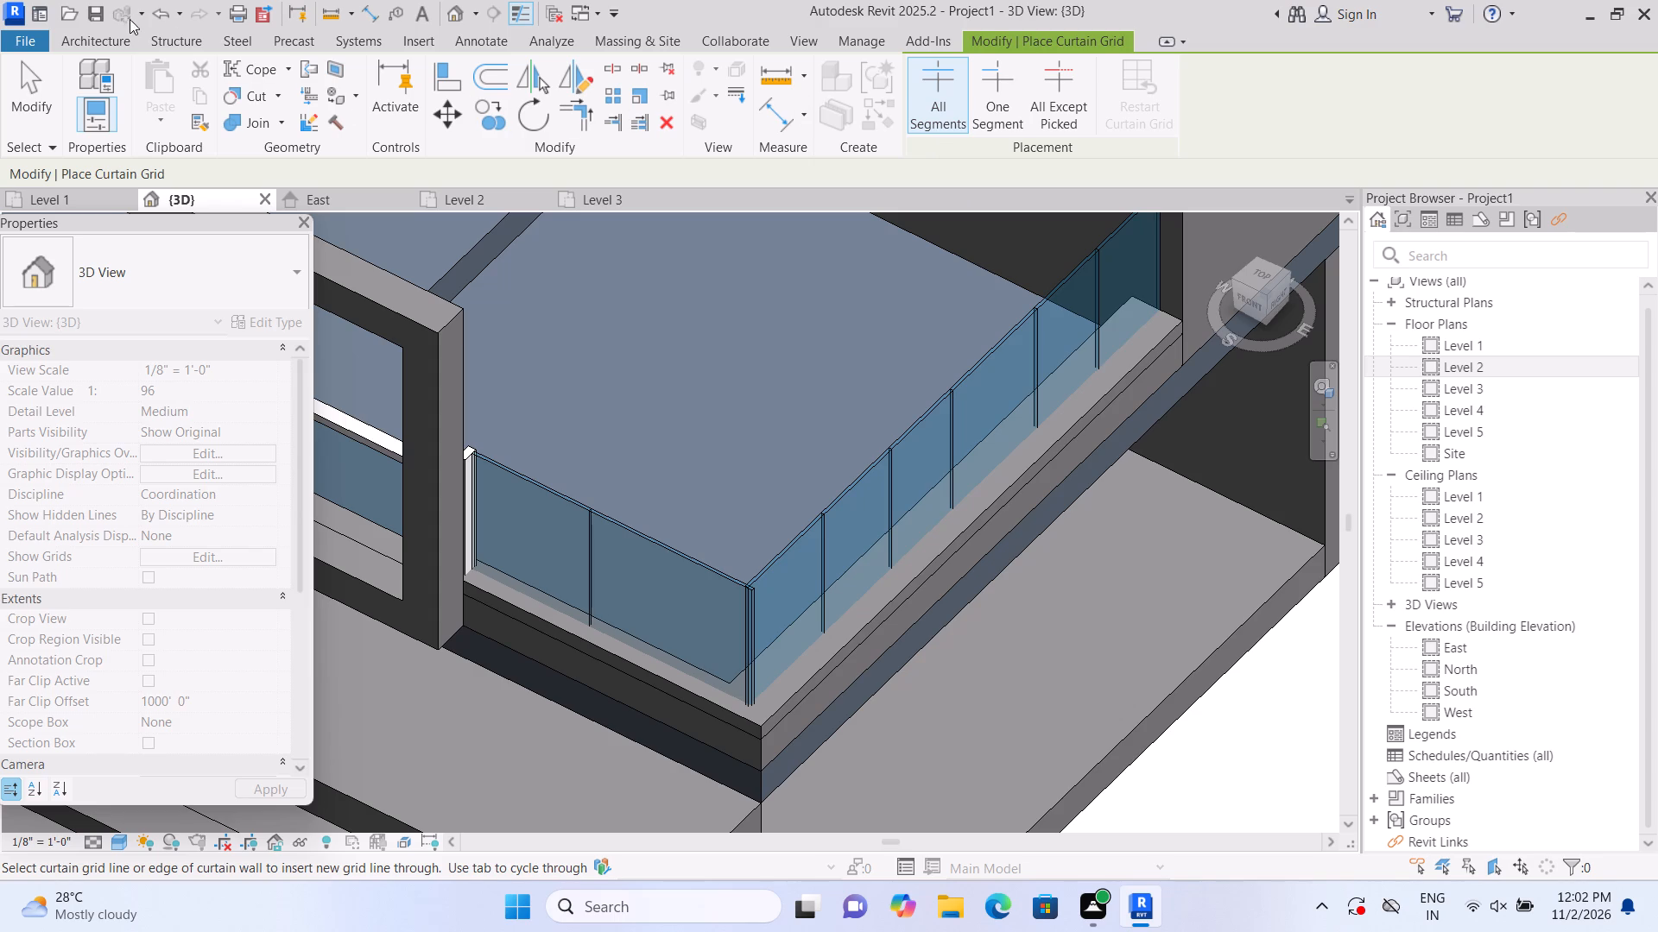
Place 2.5" x 5" rectangular mullions on the front terrace curtain wall's top edge, intermediate grid line and corner edge.
left_click(118, 41)
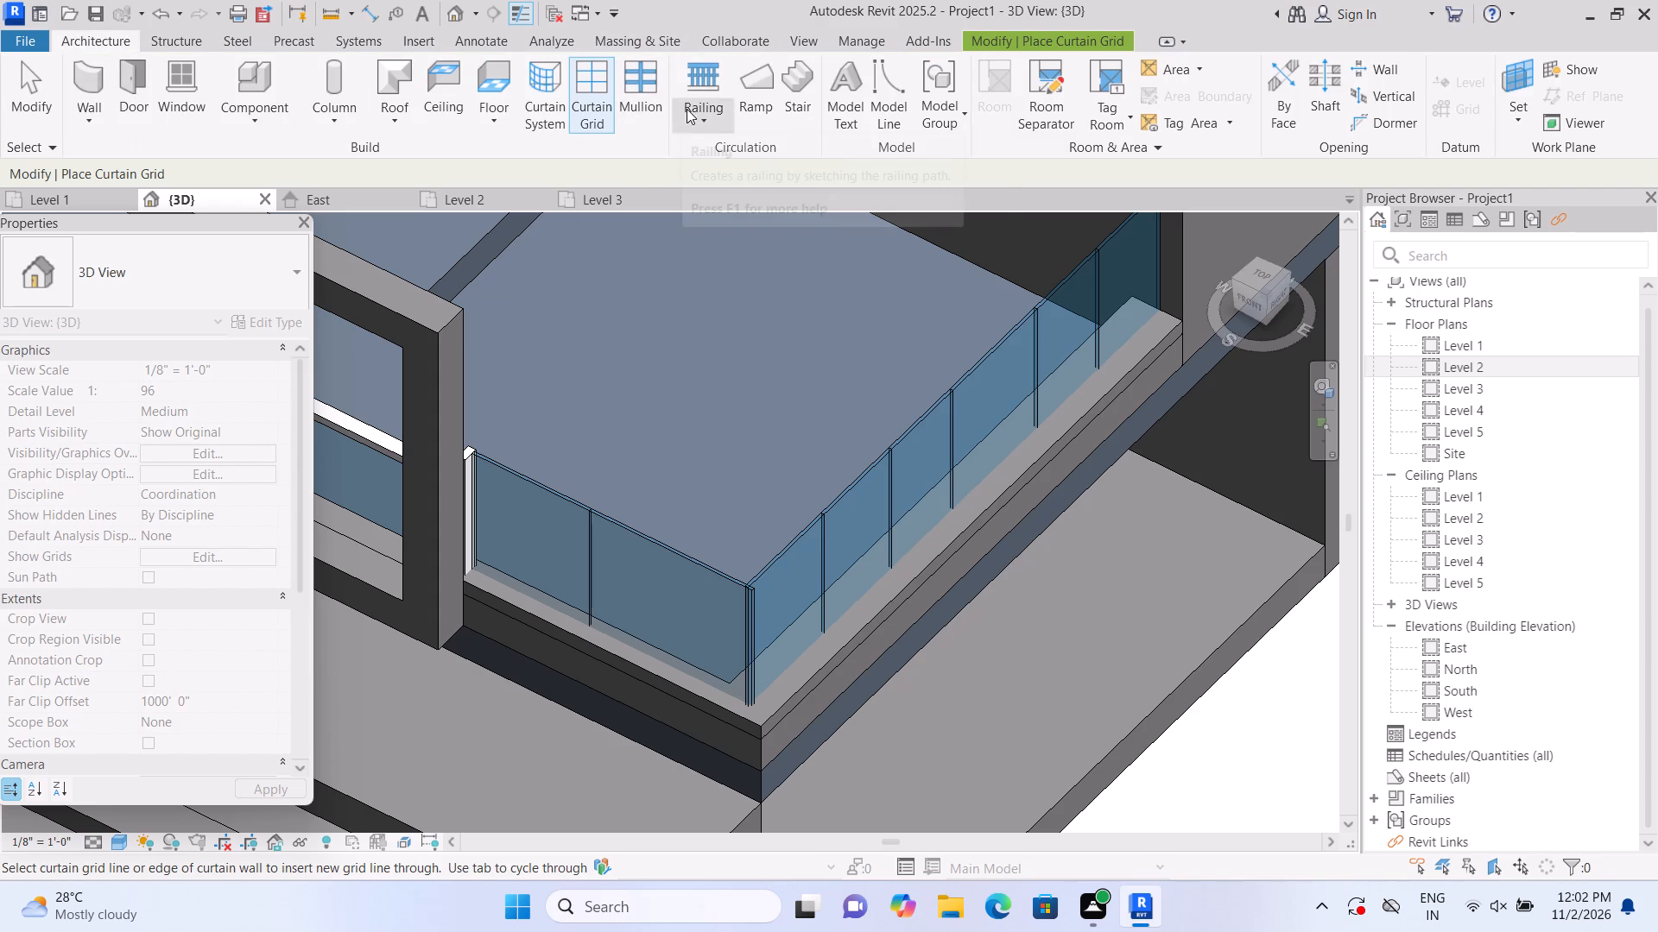
left_click(641, 117)
left_click(579, 503)
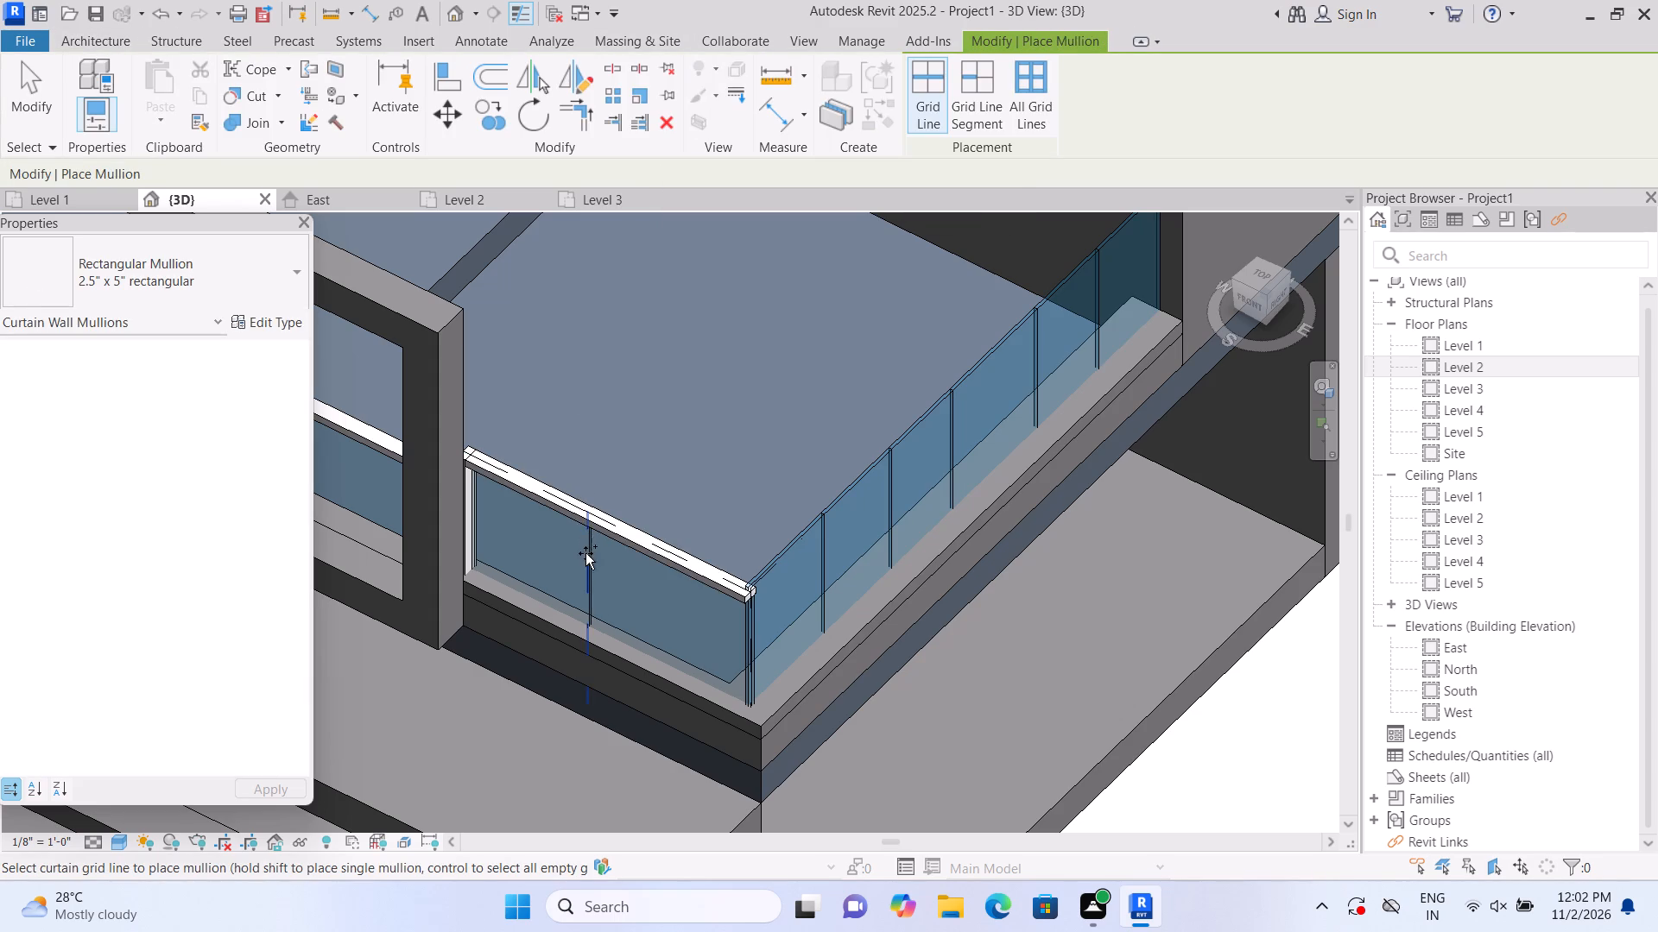
double_click(585, 553)
left_click(746, 659)
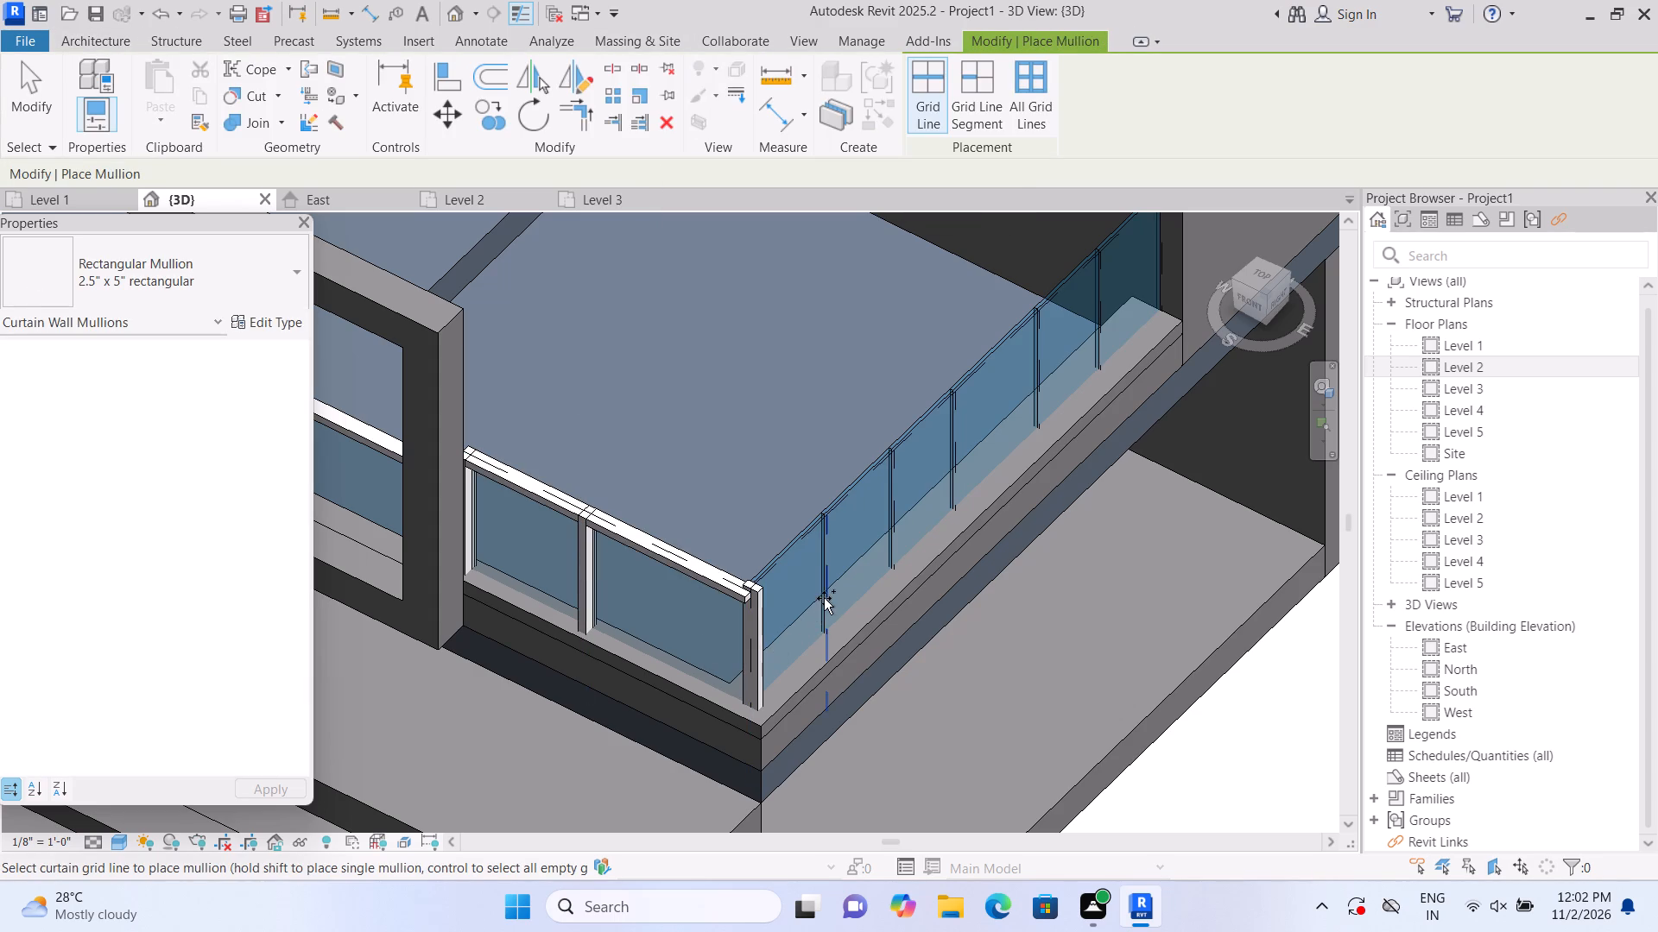
Place 2.5" x 5" rectangular mullions on the side terrace curtain wall's top edge and all five vertical grid lines.
left_click(824, 598)
left_click(801, 542)
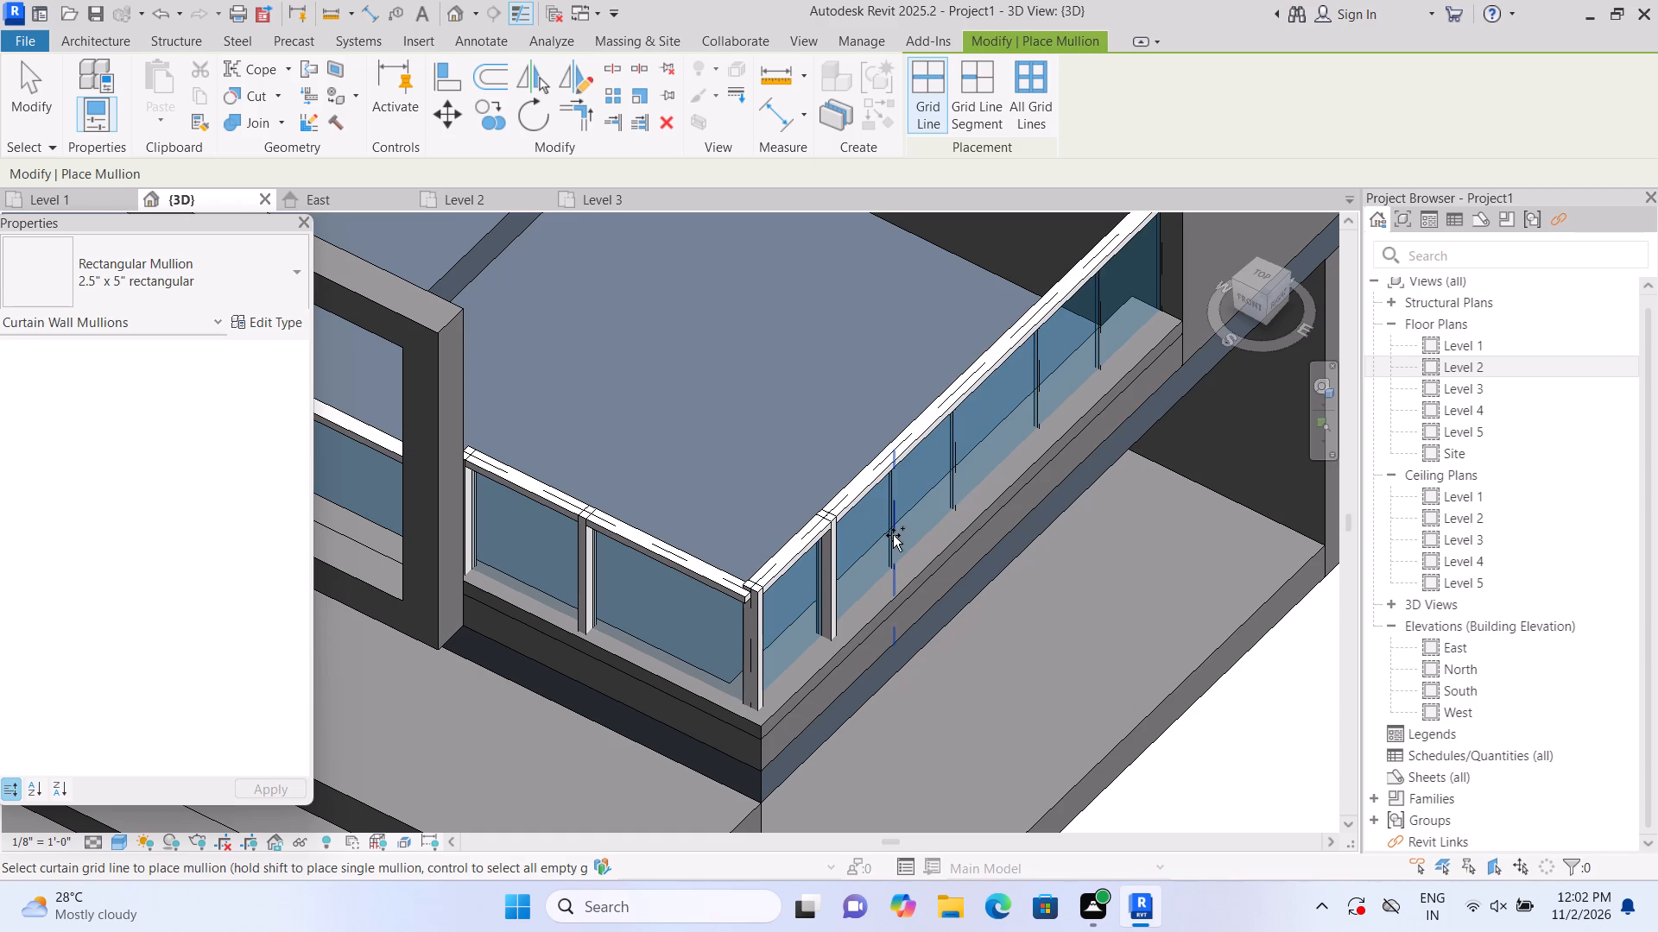
left_click(893, 535)
left_click(959, 484)
left_click(1033, 416)
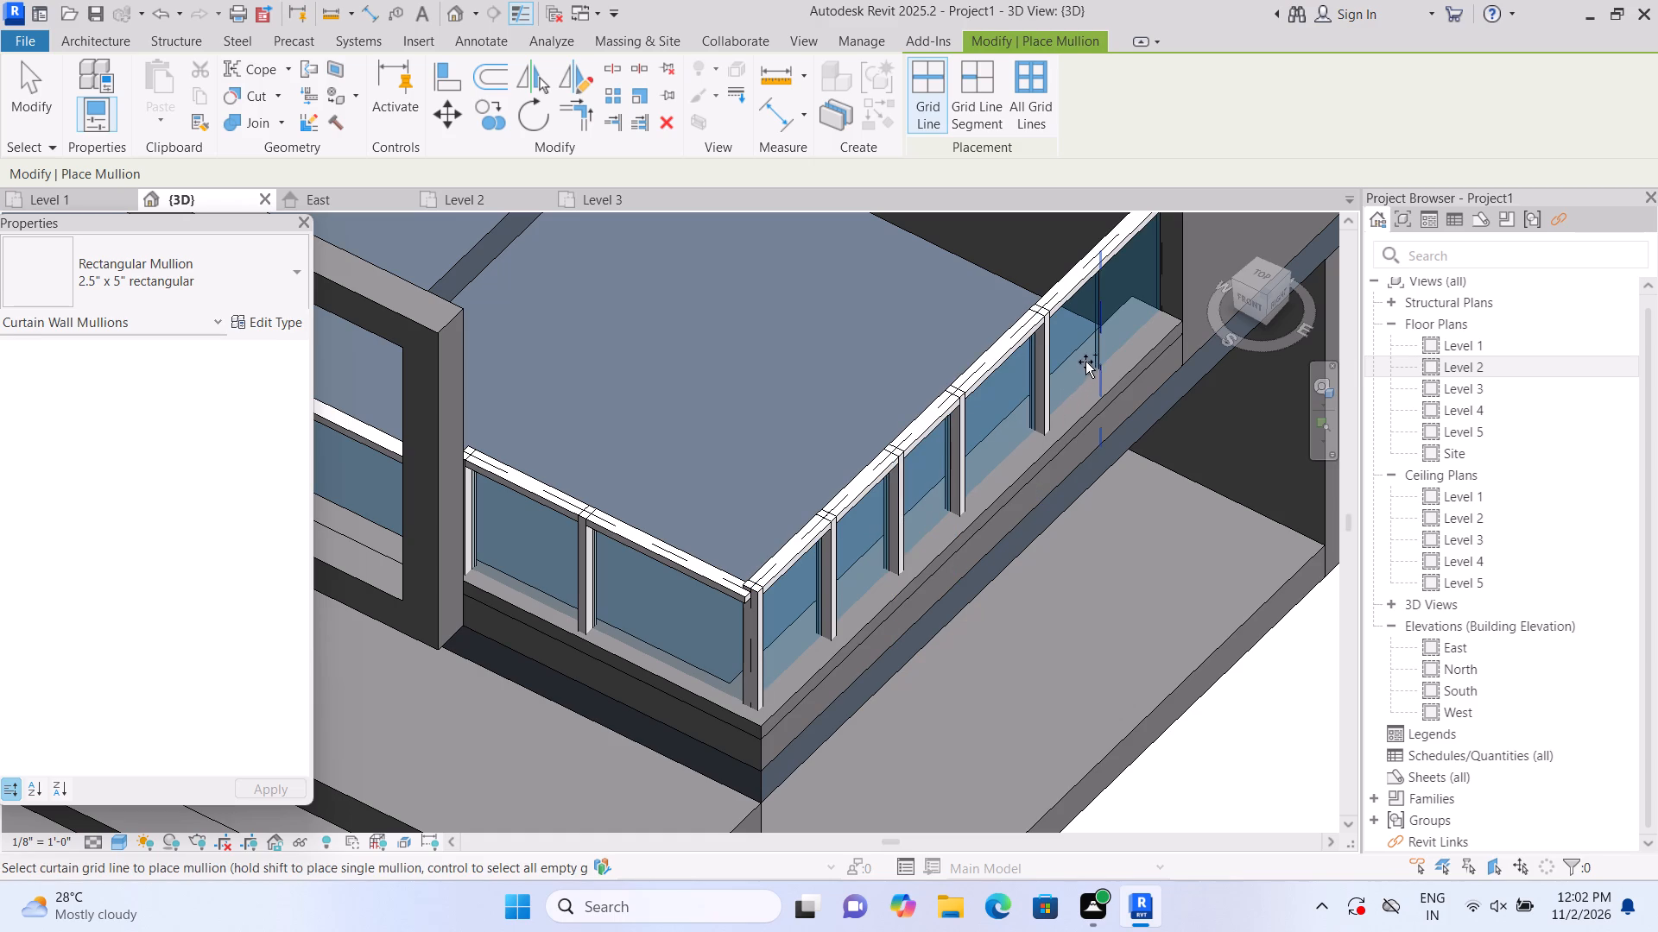
left_click(1098, 344)
scroll(1098, 344, "down", 5)
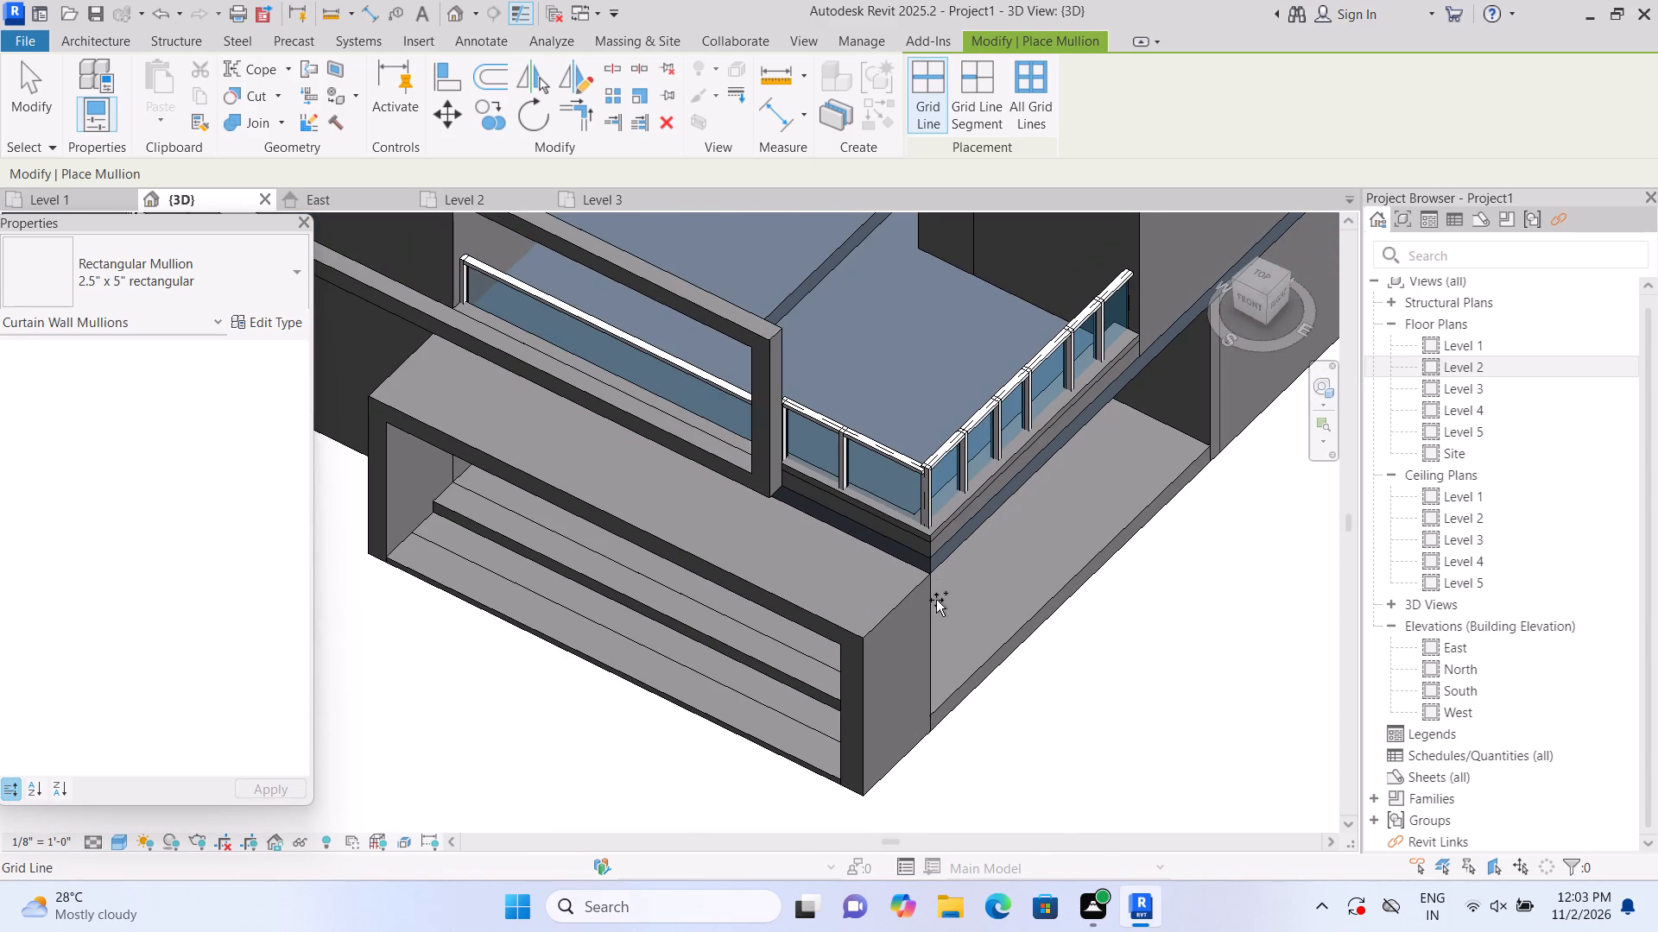
scroll(936, 606, "down", 2)
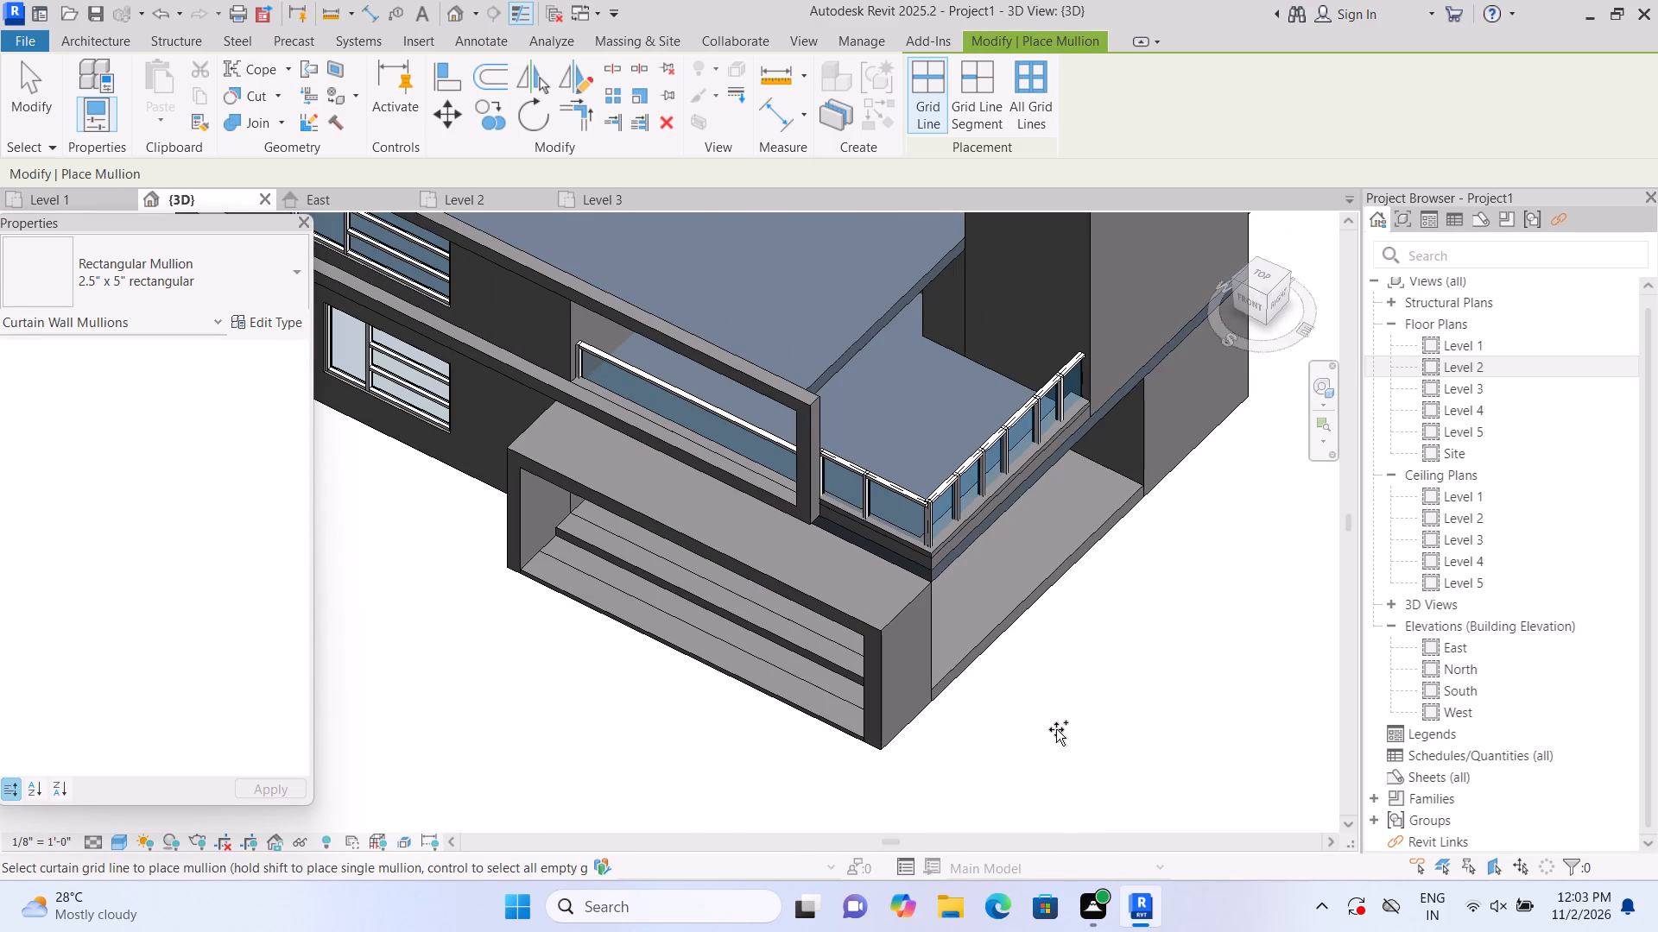
key("Escape")
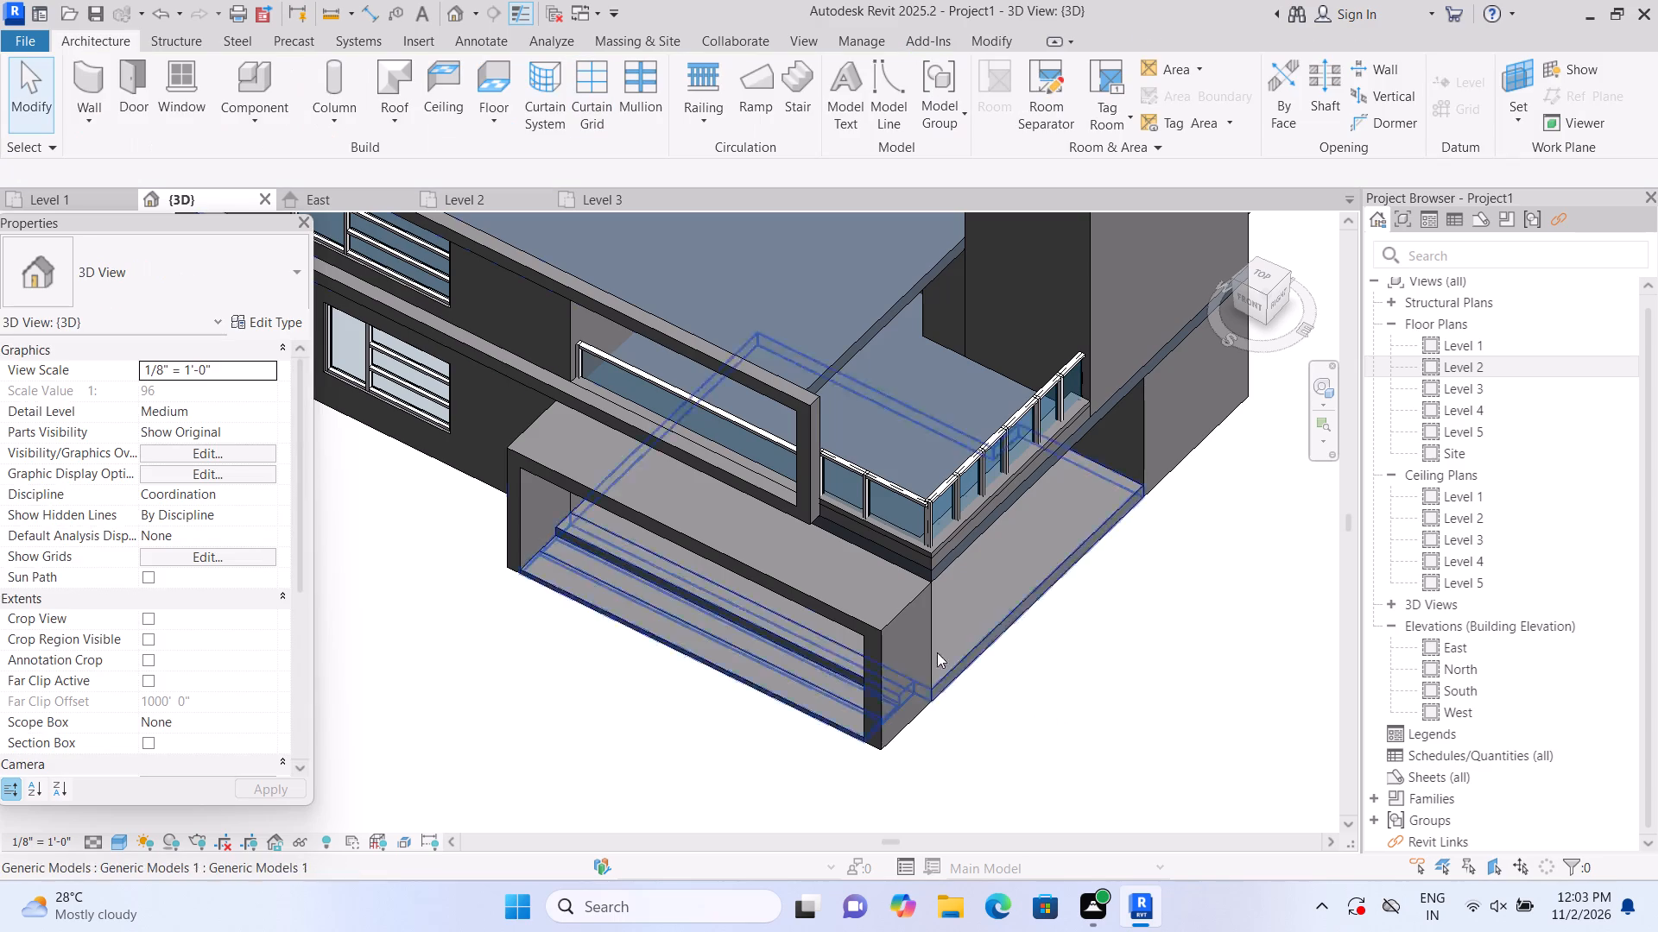
Delete the intermediate vertical mullion and its grid line from the front terrace curtain wall.
scroll(934, 608, "up", 5)
left_click(857, 468)
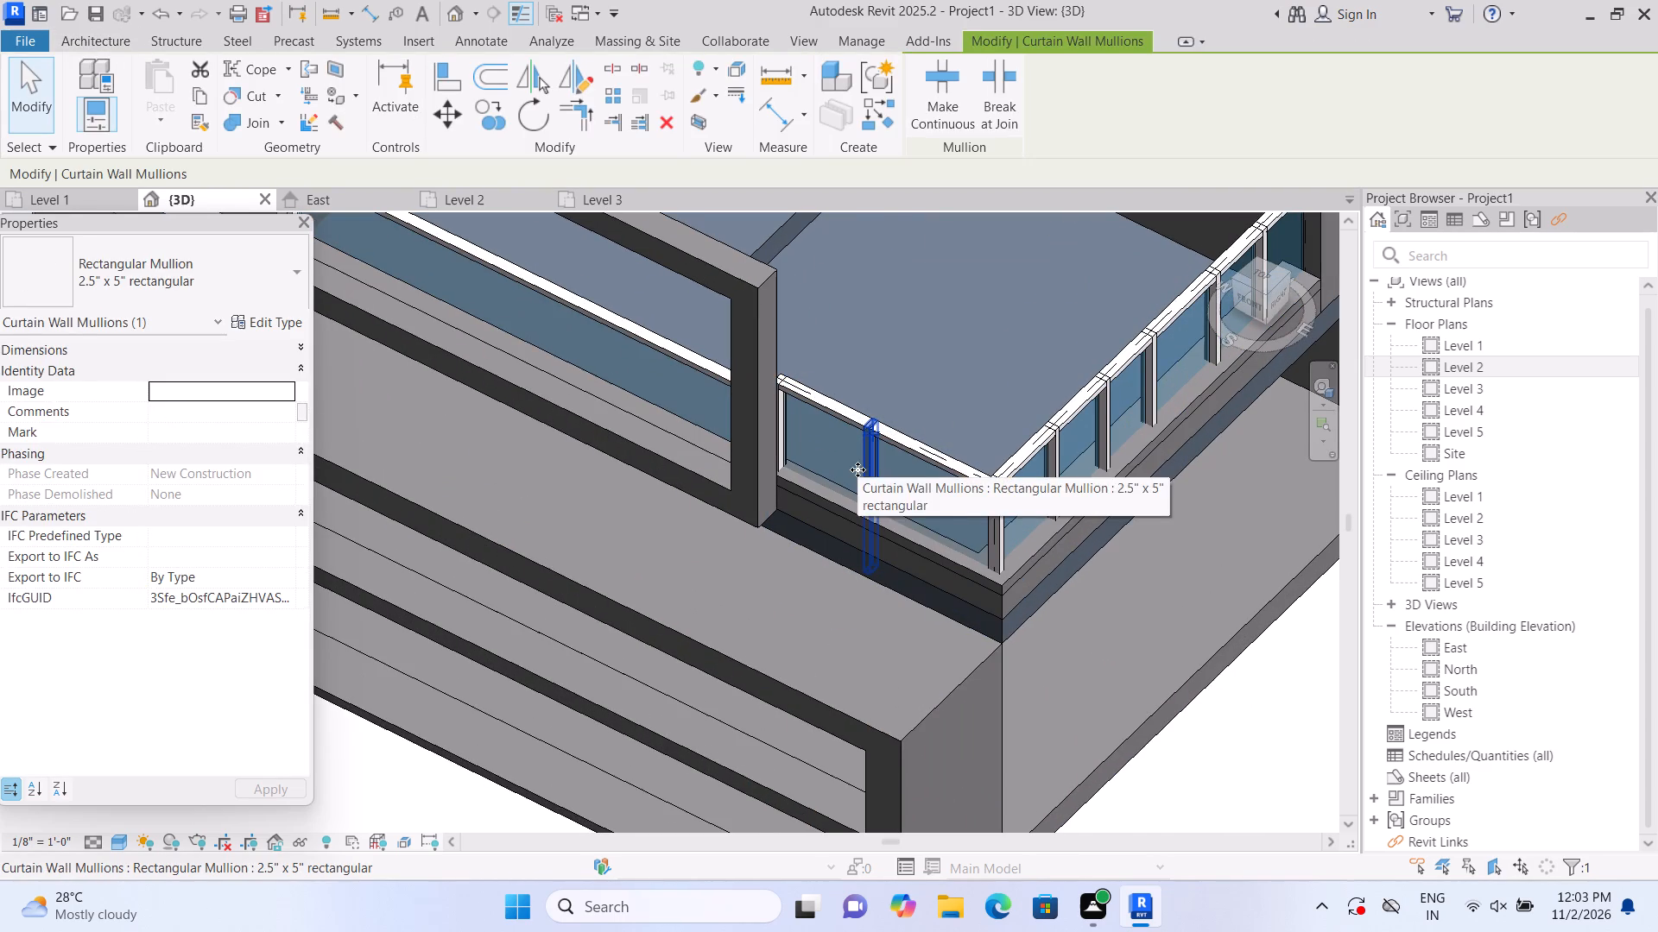
key("Delete")
left_click(872, 473)
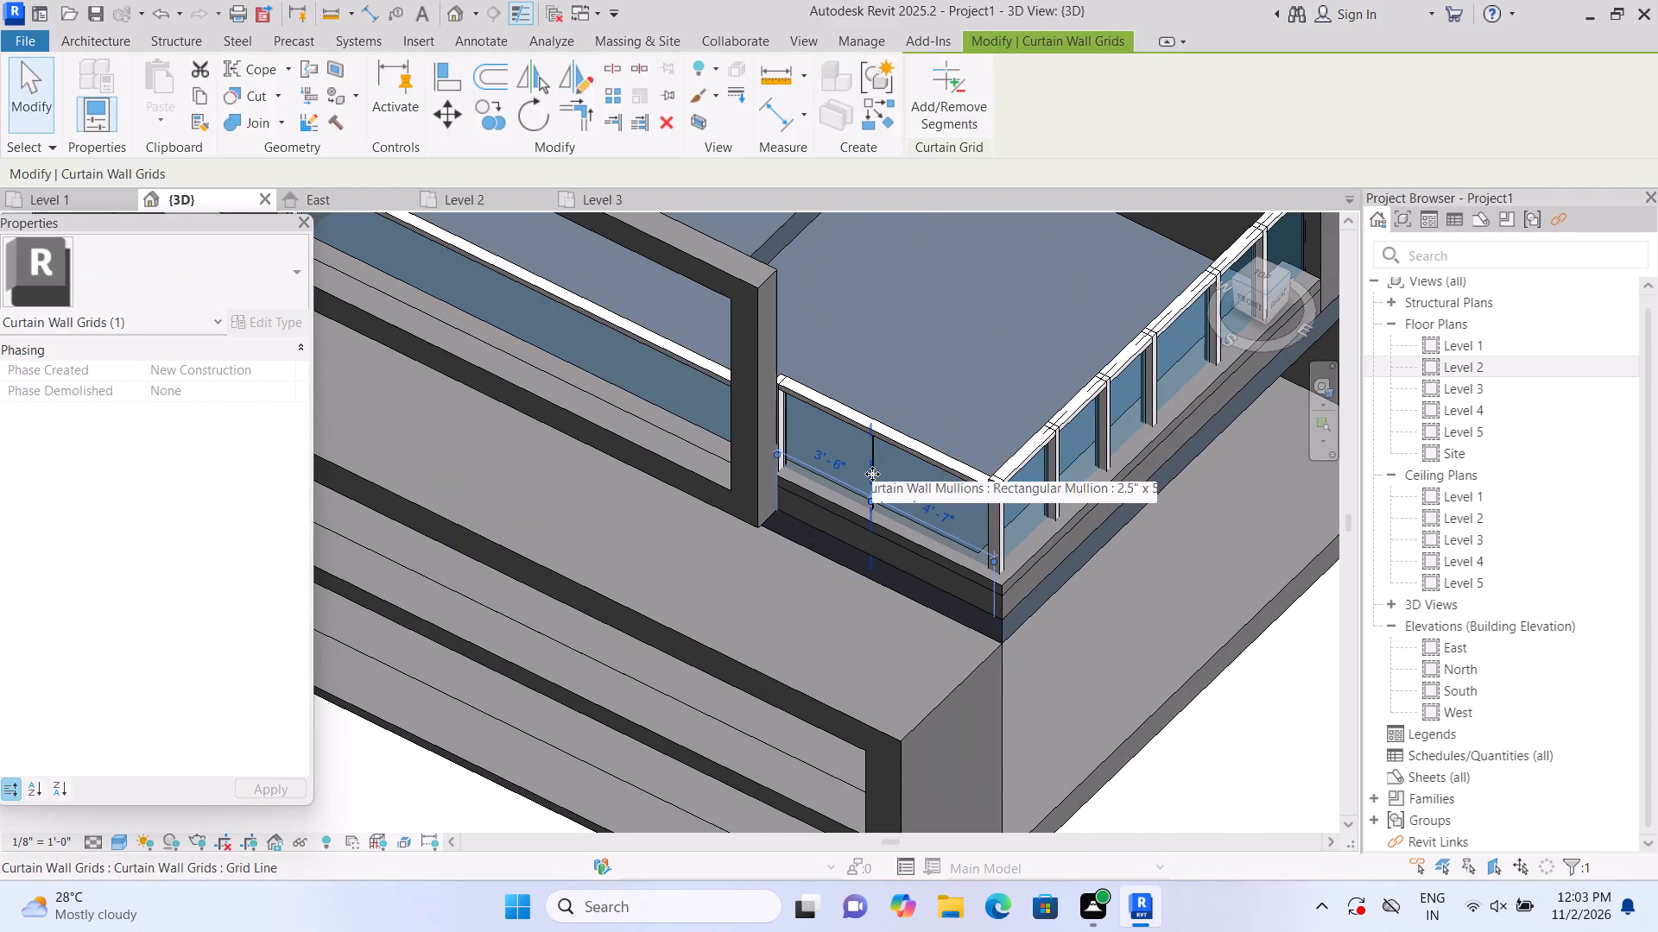
key("Delete")
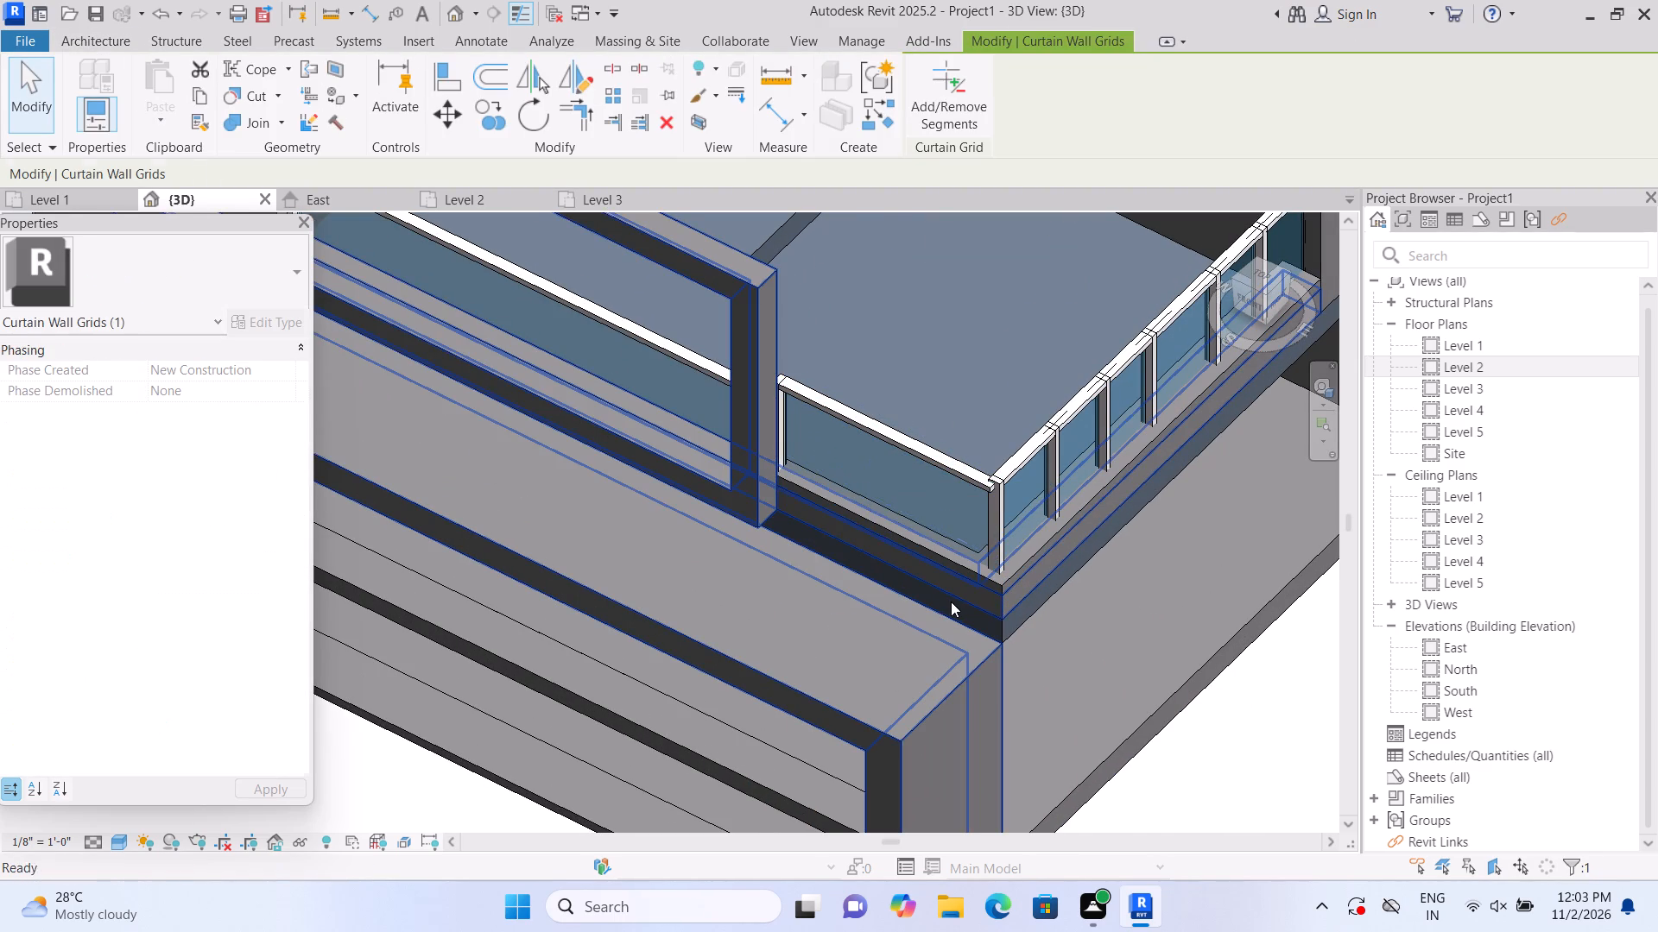
Add two vertical curtain grid lines at the third points of the front terrace glass, dividing it into panels about 2'-8" wide.
left_click(606, 114)
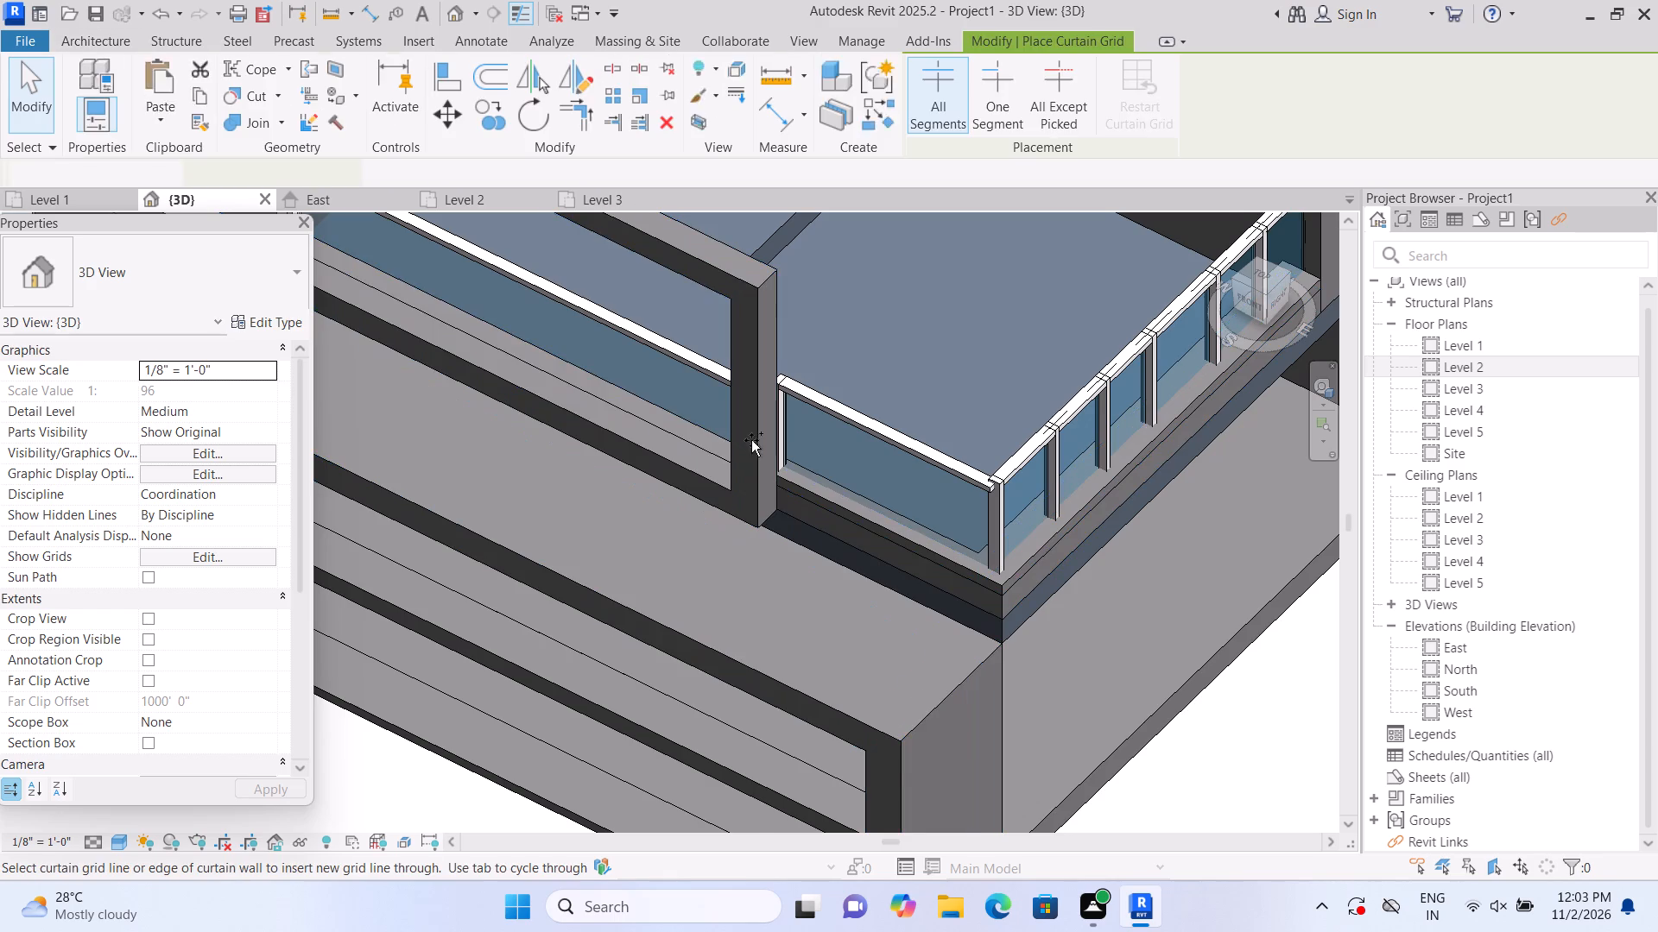
scroll(817, 503, "up", 1)
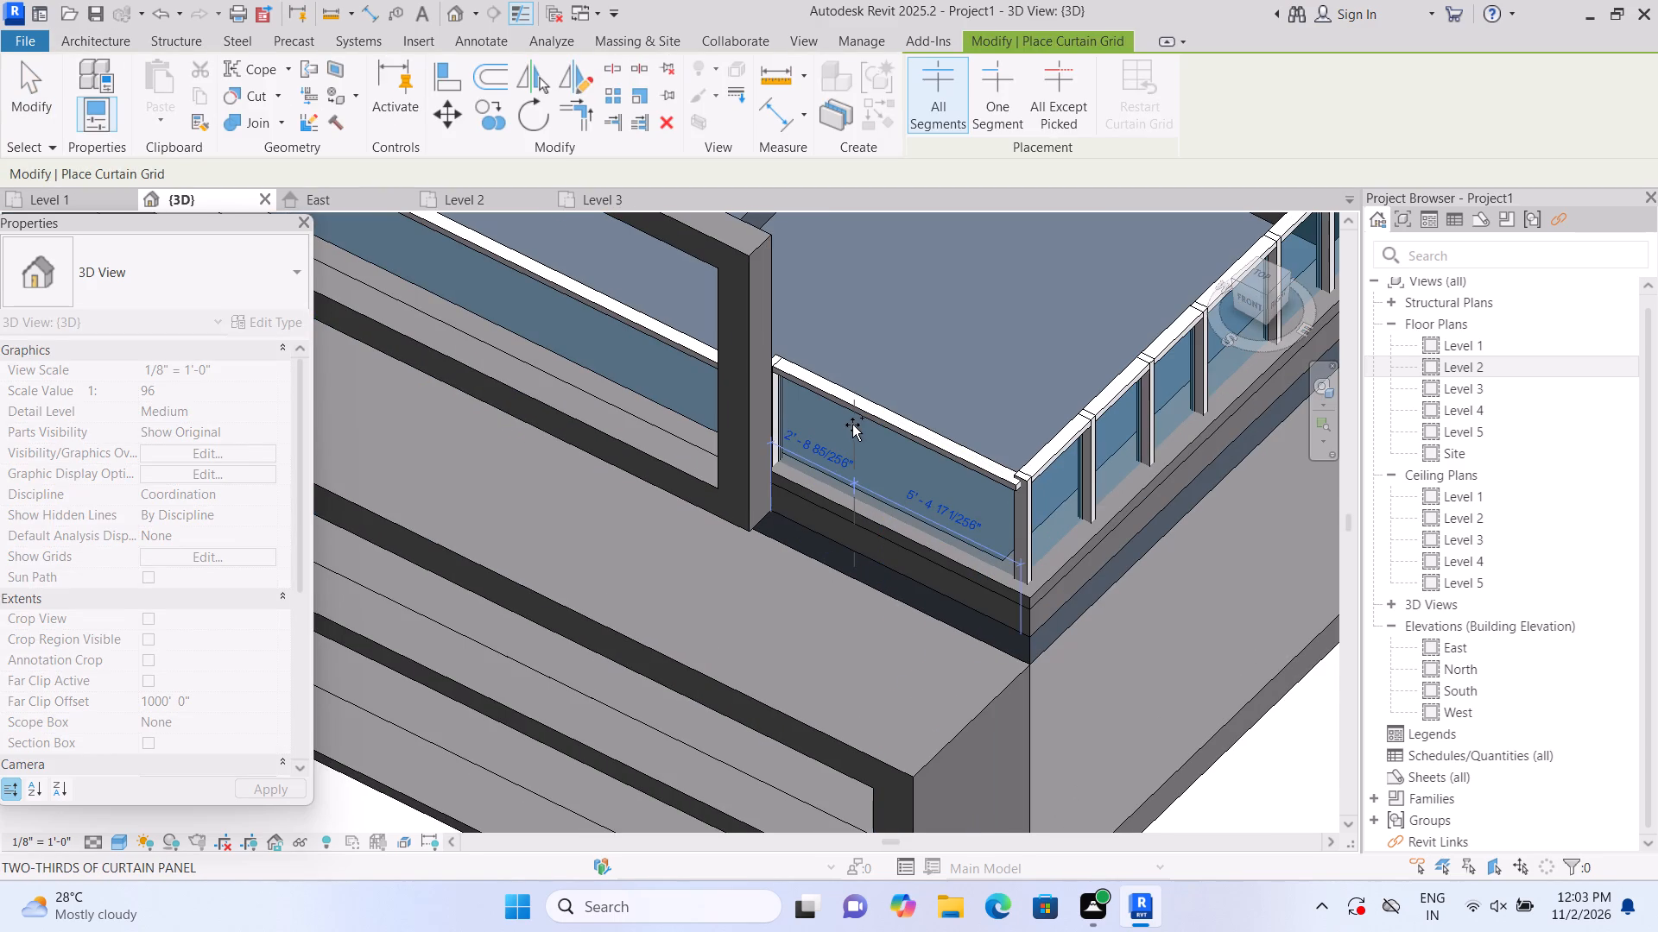
left_click(852, 425)
left_click(933, 451)
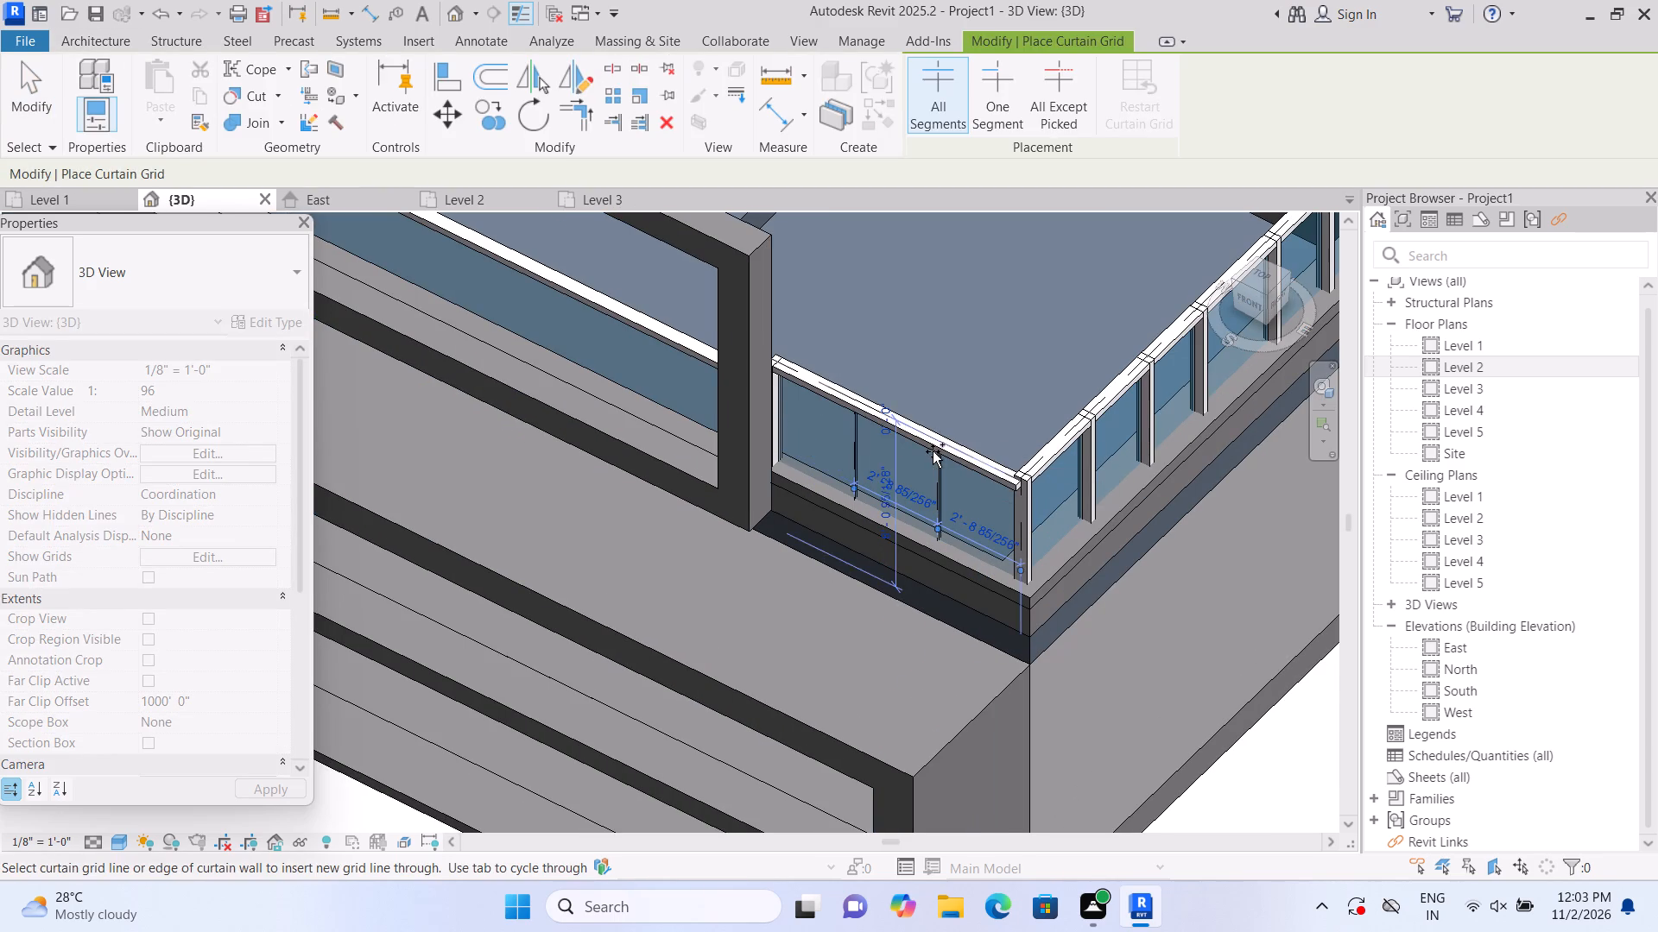
key("Escape")
key("Escape")
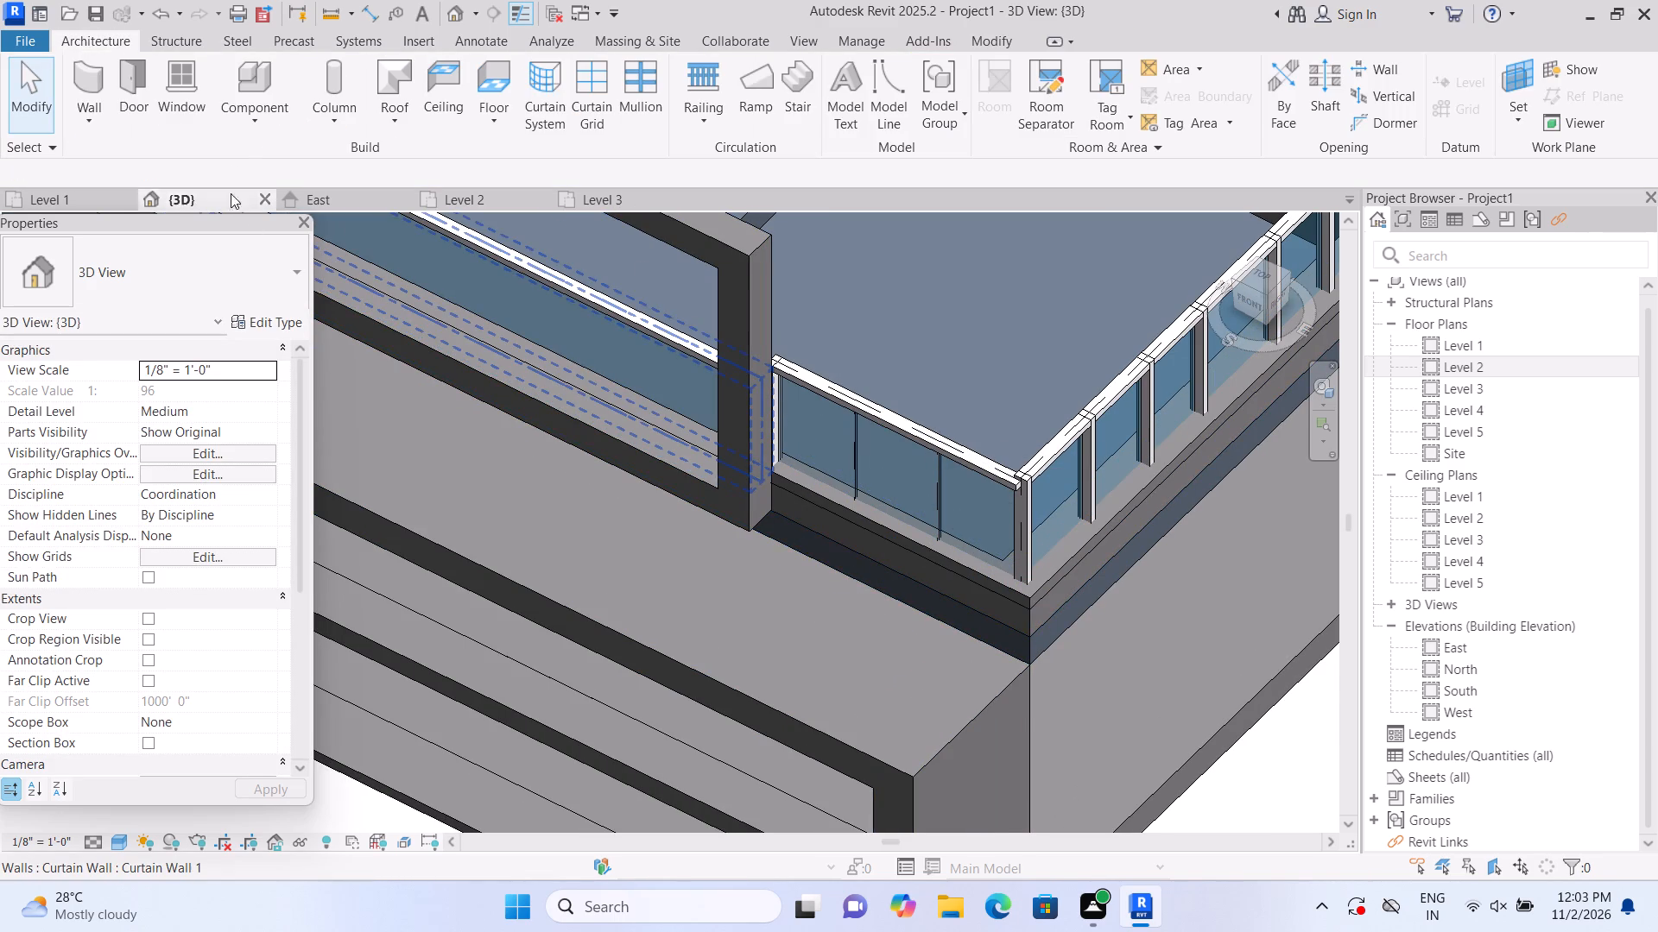
Place 2.5" x 5" rectangular mullions on both intermediate vertical grid lines of the front terrace curtain wall.
left_click(623, 99)
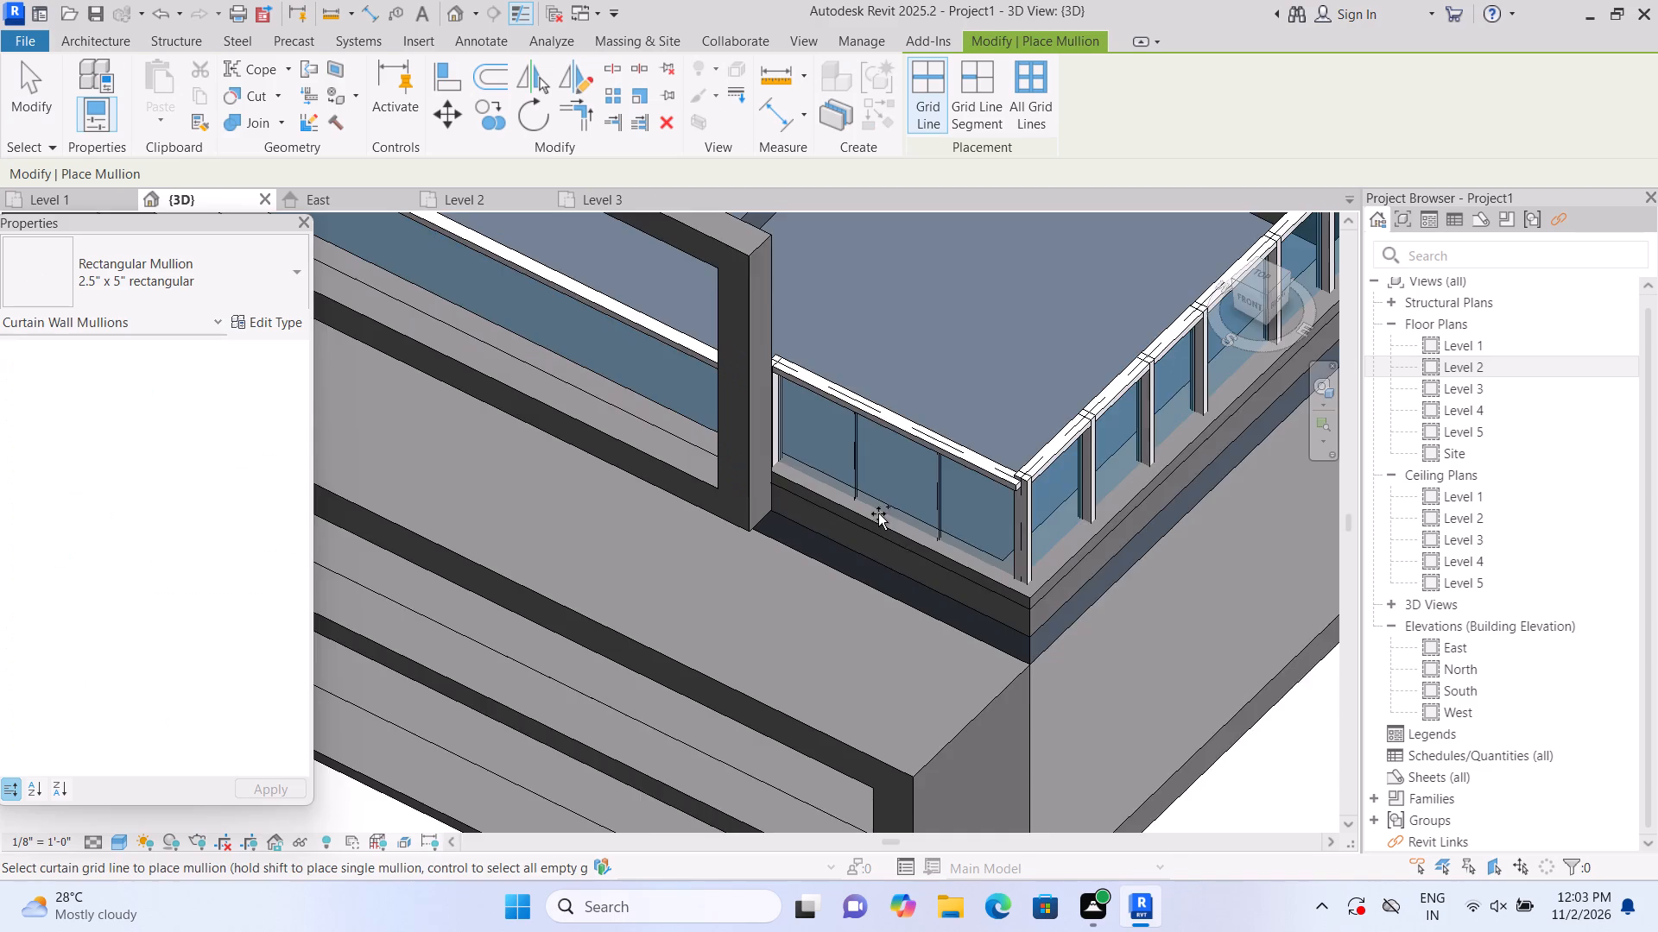
scroll(878, 513, "up", 1)
left_click(862, 461)
left_click(959, 482)
scroll(959, 484, "down", 6)
scroll(1173, 699, "down", 1)
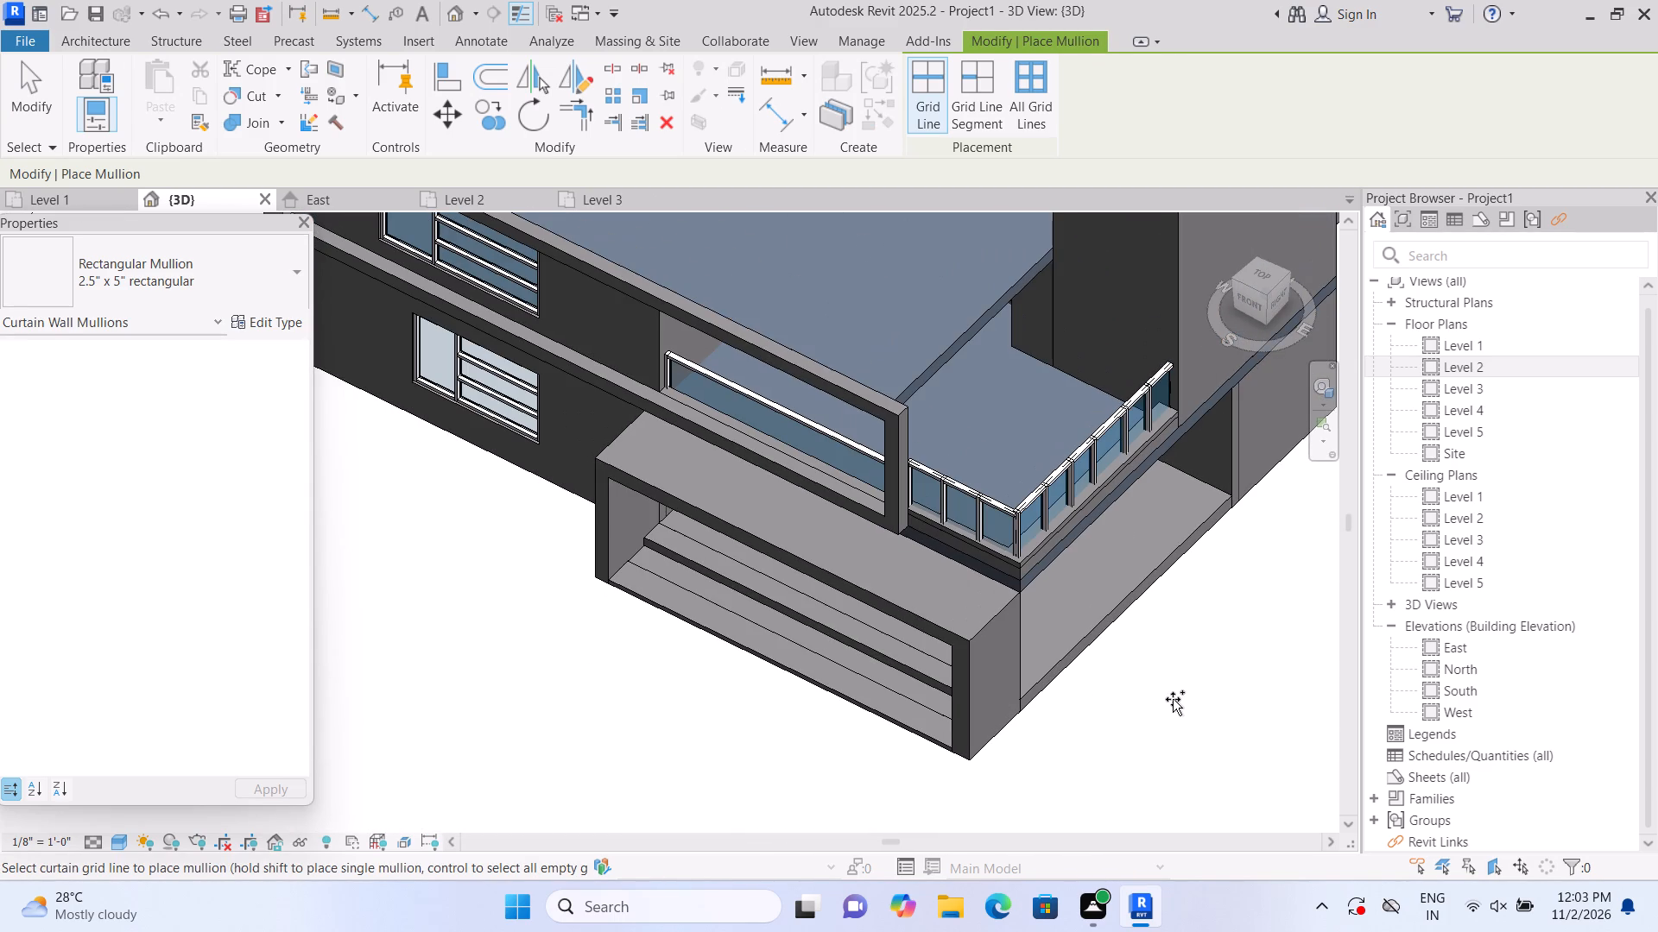
key("Escape")
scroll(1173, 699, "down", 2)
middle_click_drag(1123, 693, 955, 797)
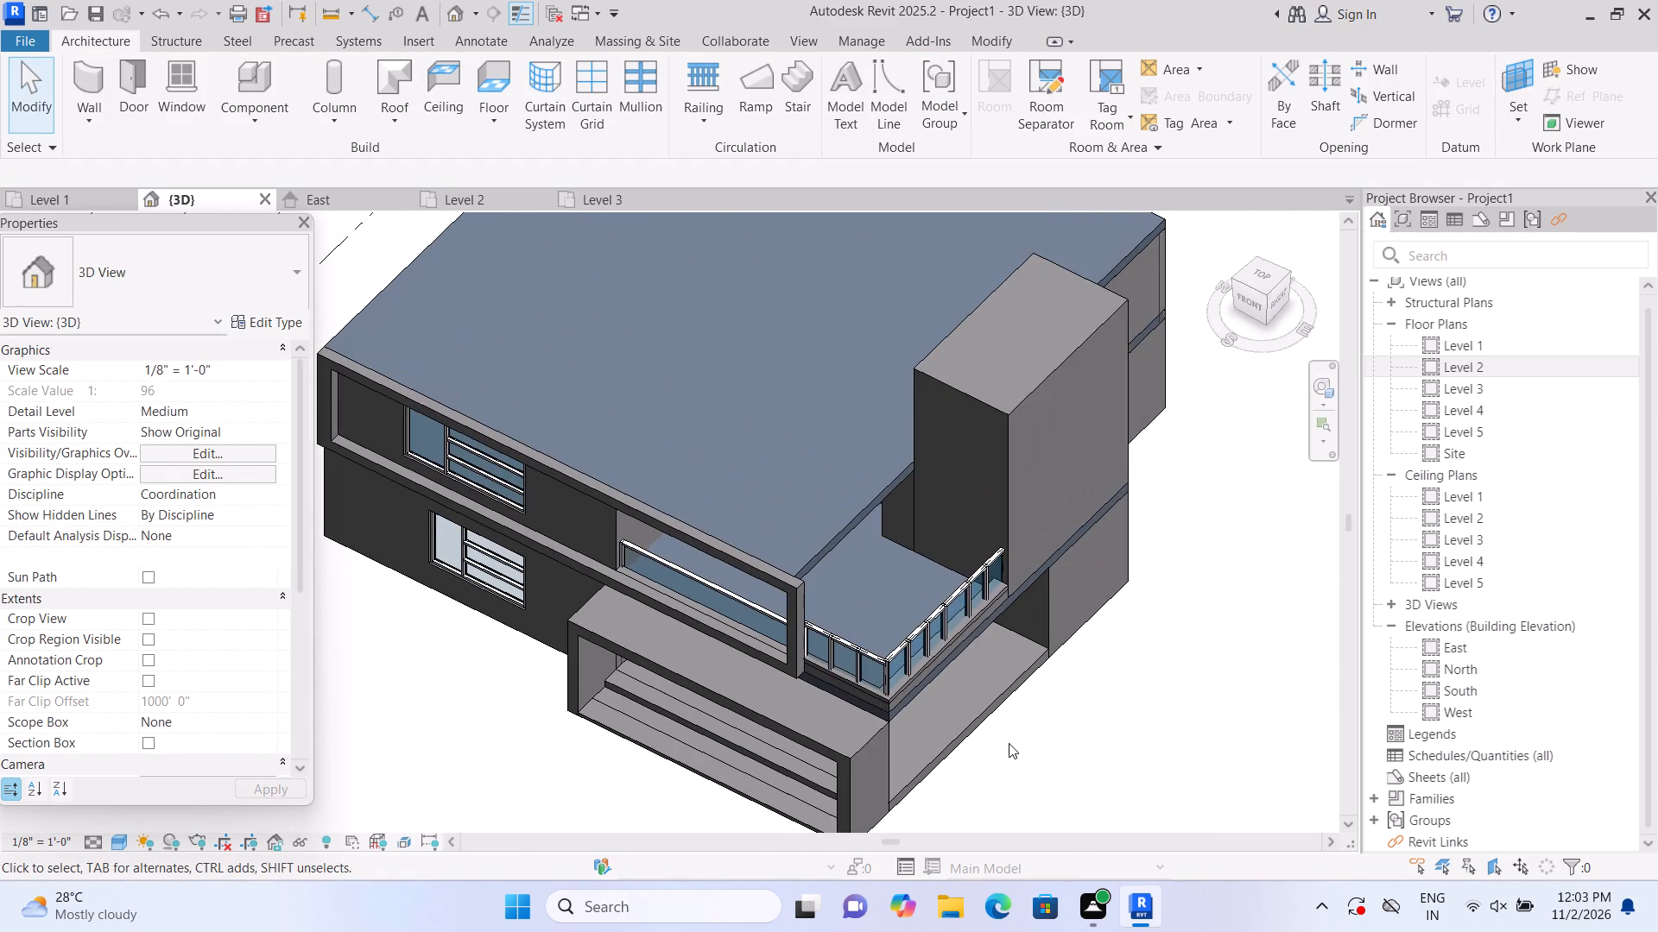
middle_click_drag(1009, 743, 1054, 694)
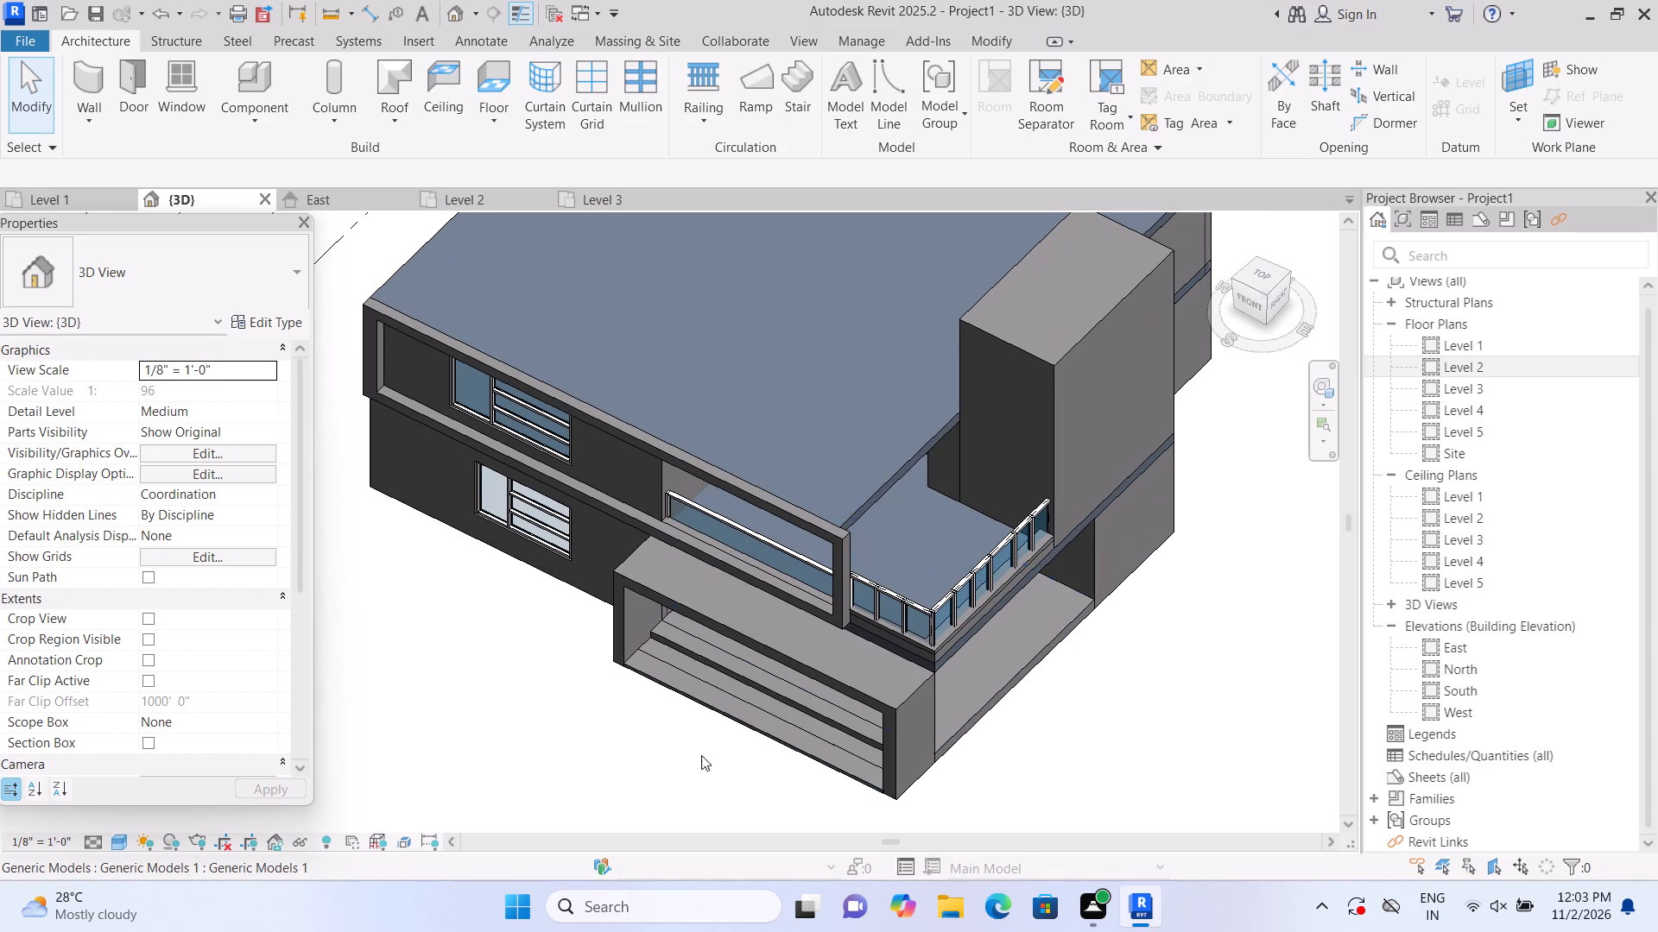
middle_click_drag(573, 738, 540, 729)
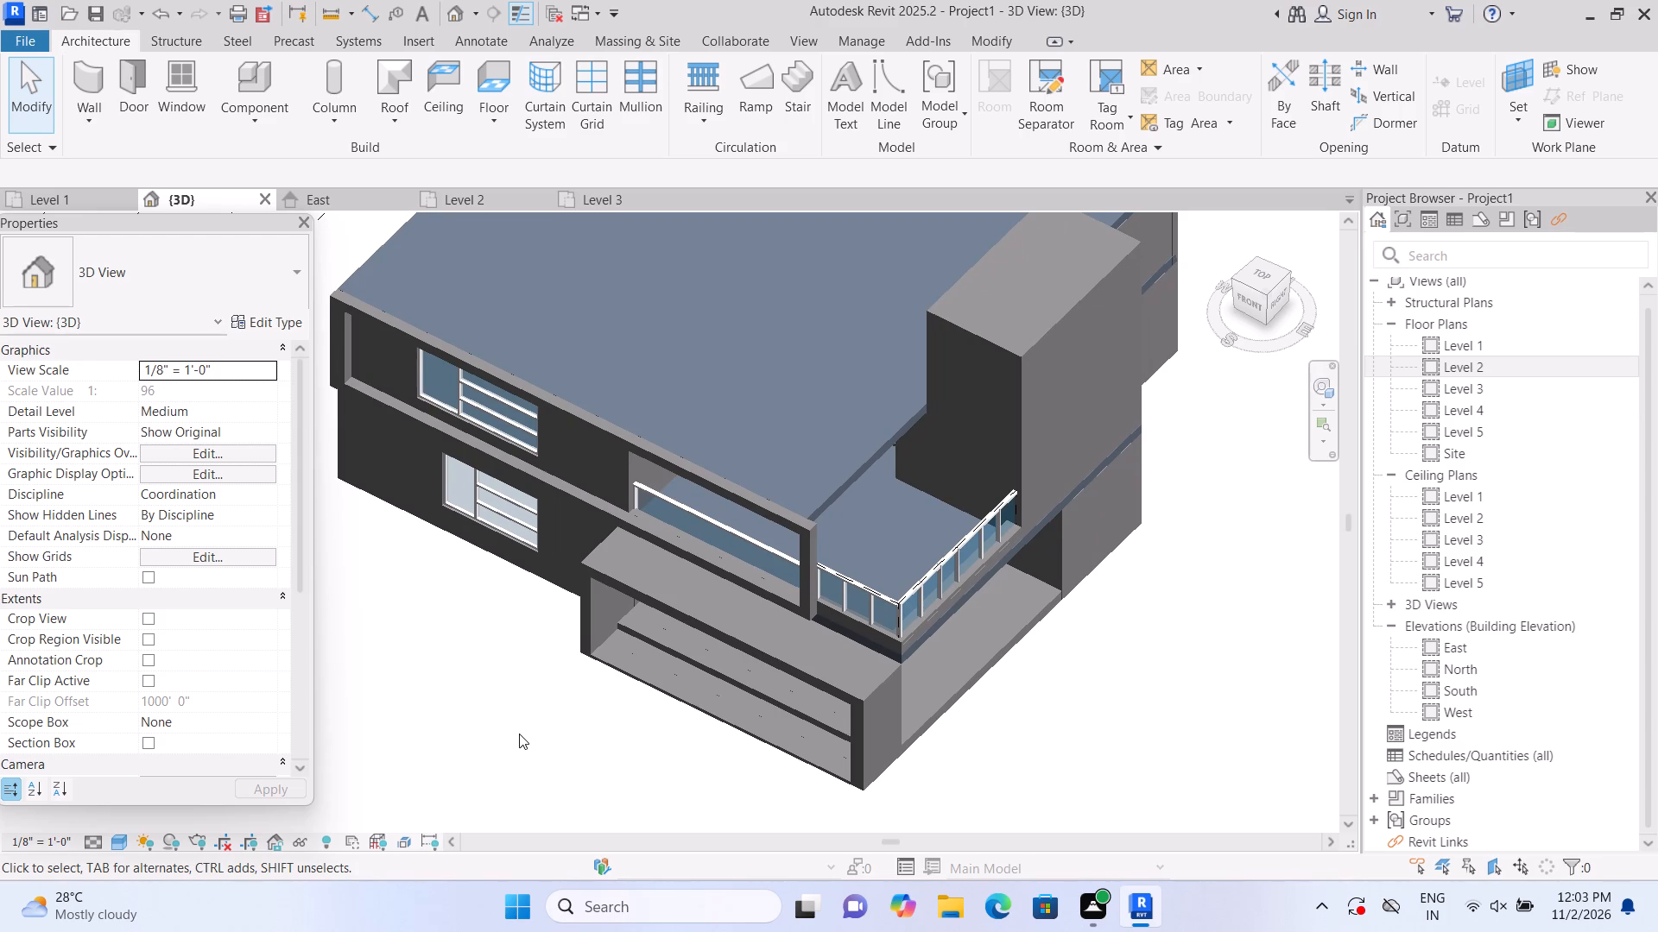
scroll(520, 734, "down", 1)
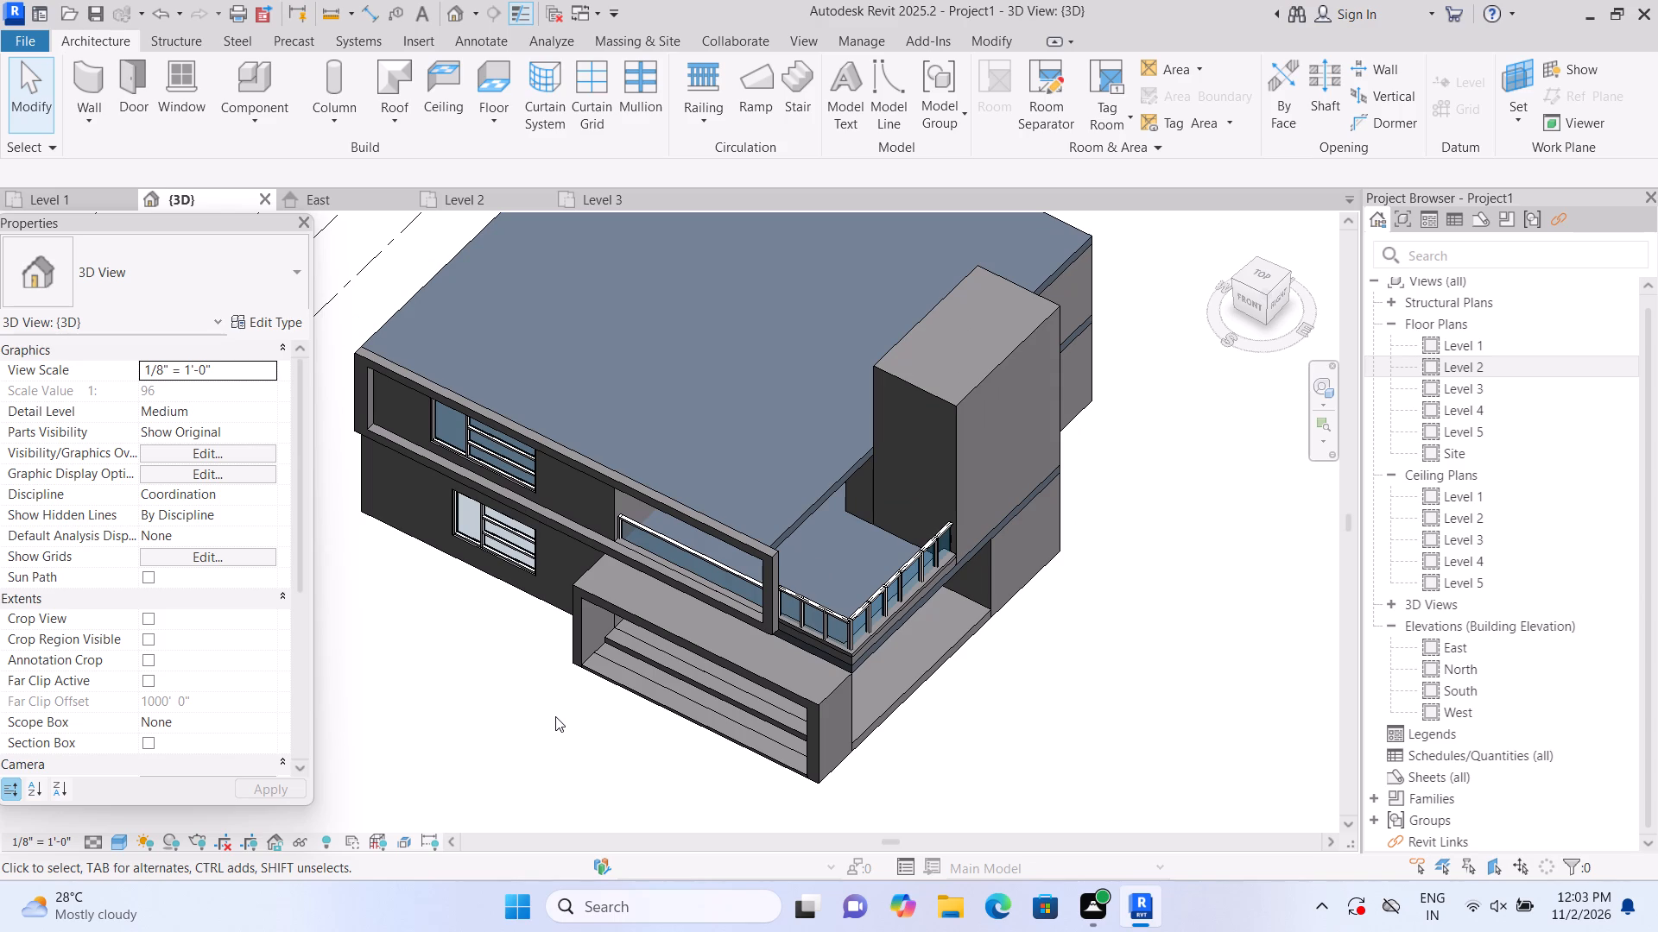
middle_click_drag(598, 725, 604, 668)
Extend the front face of the generic-model ledge under the terrace railing slightly outward, including its short segment at the corner.
scroll(896, 621, "up", 9)
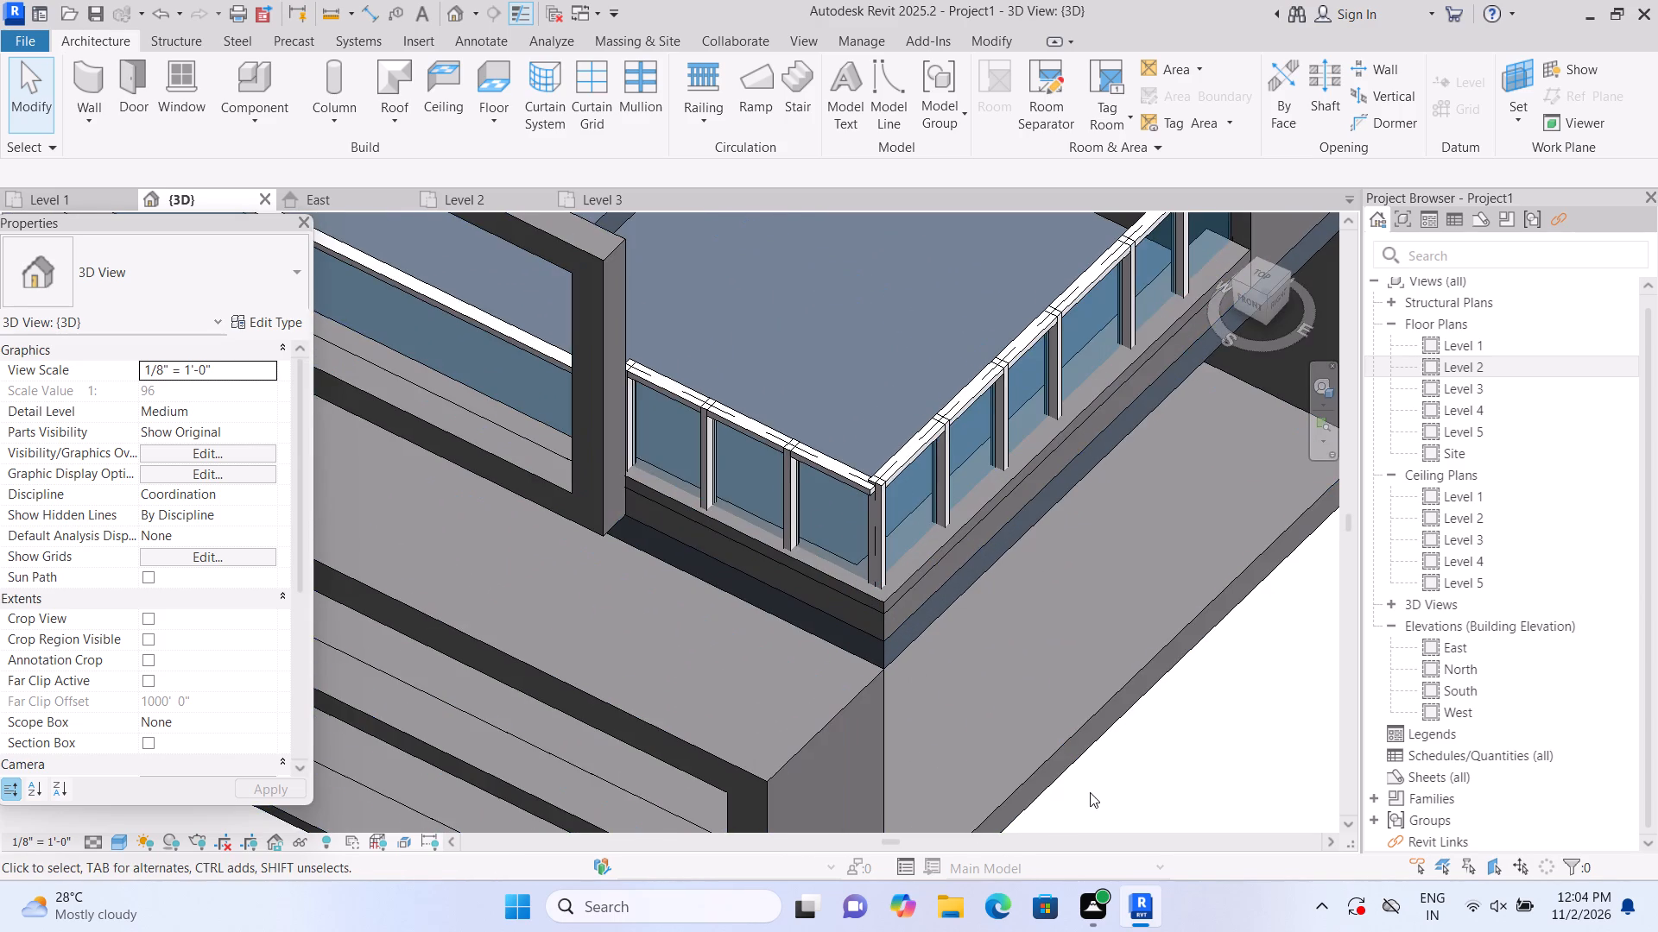
scroll(1081, 779, "up", 1)
scroll(983, 693, "up", 2)
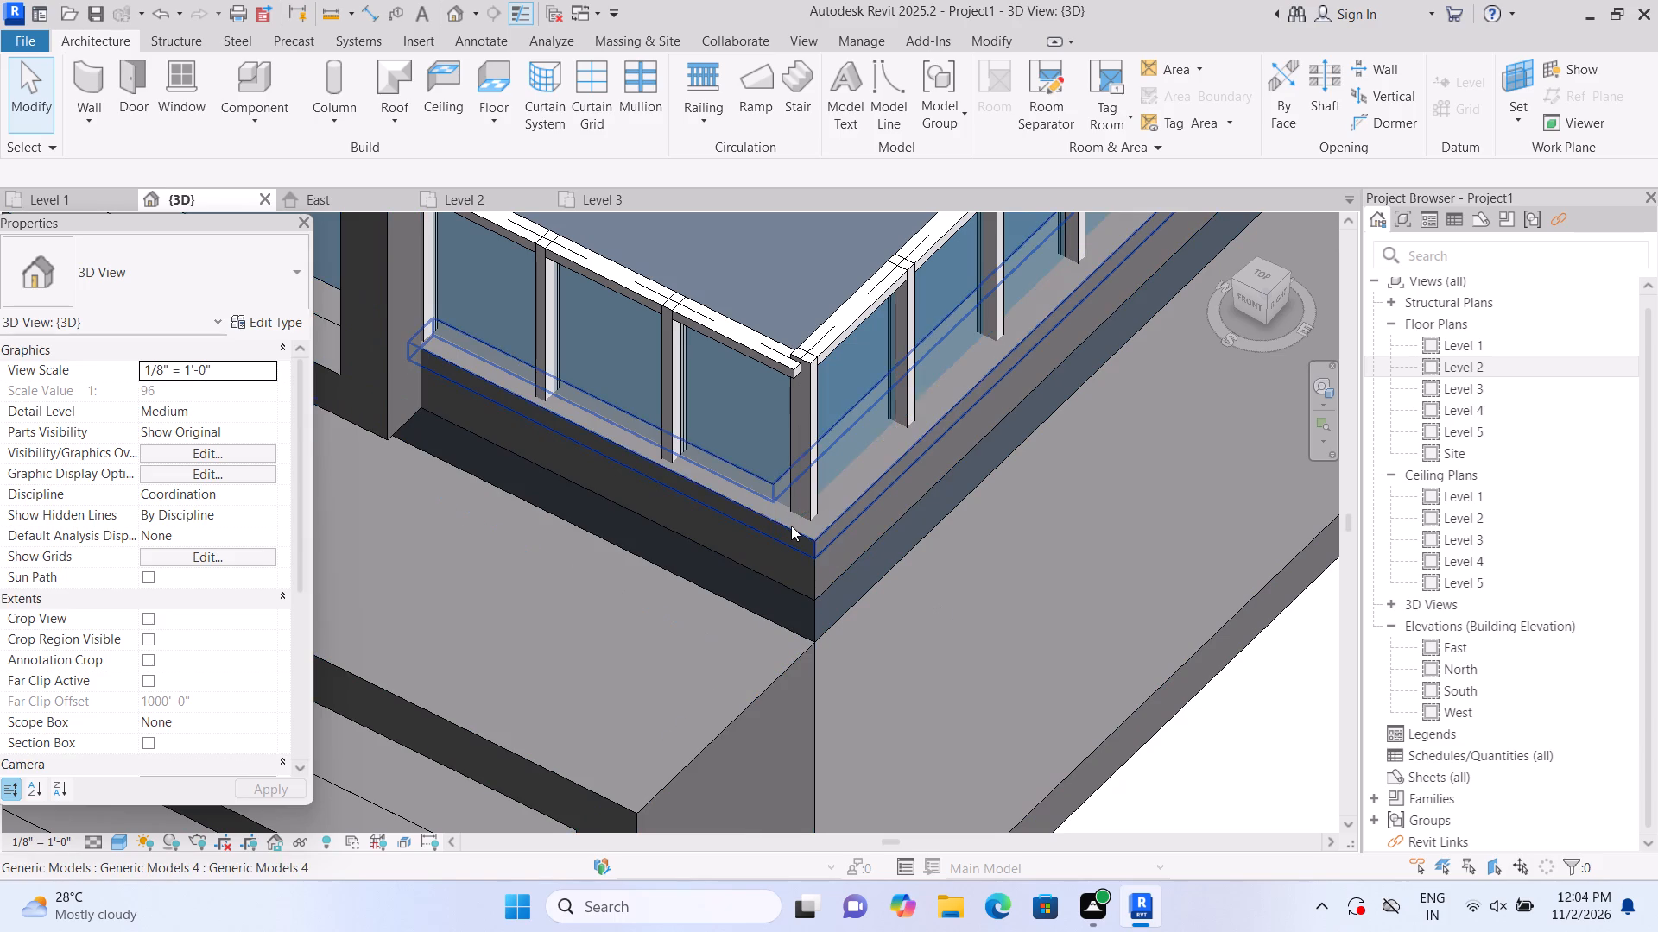
left_click(791, 526)
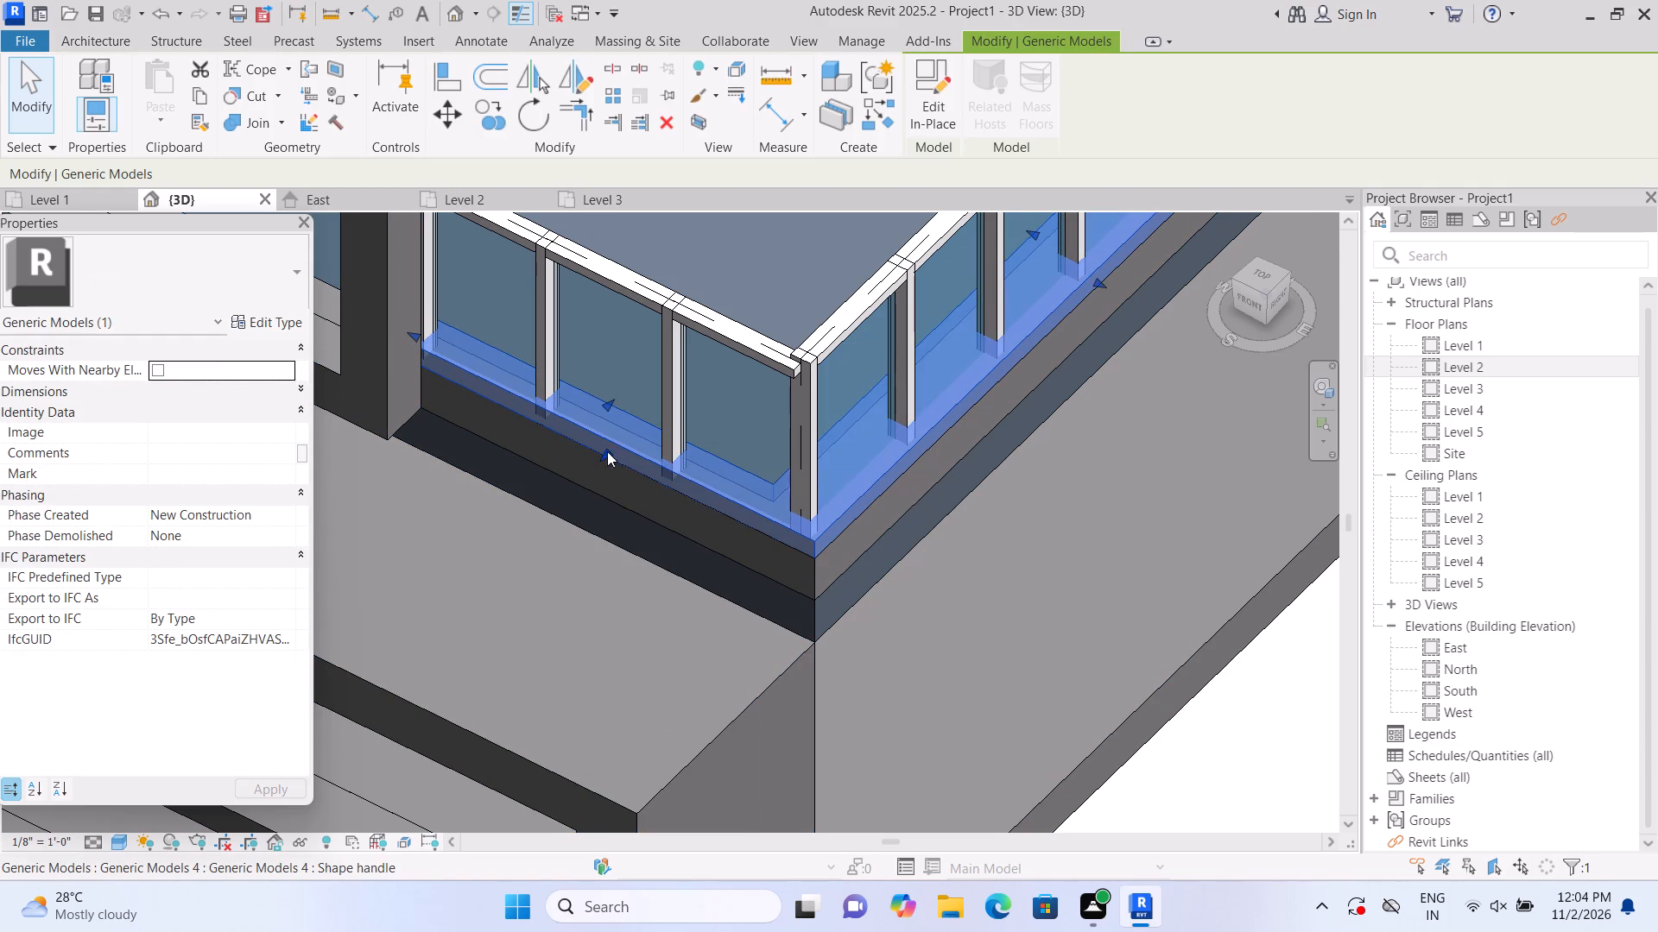
left_click_drag(606, 453, 592, 462)
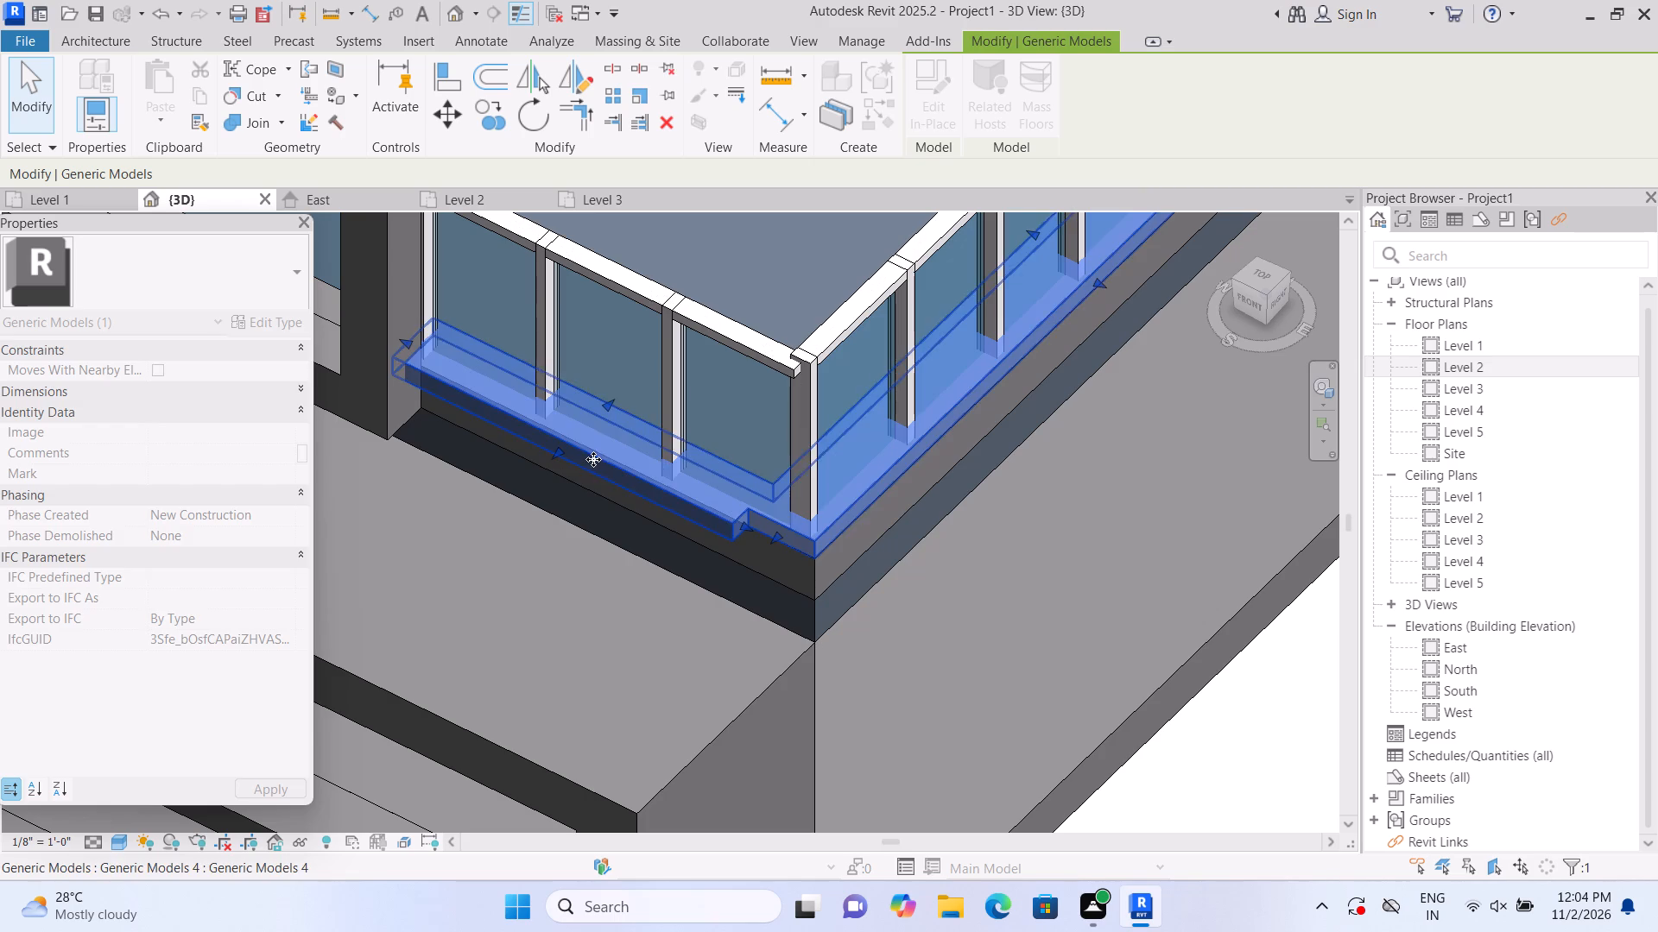
left_click_drag(775, 534, 754, 543)
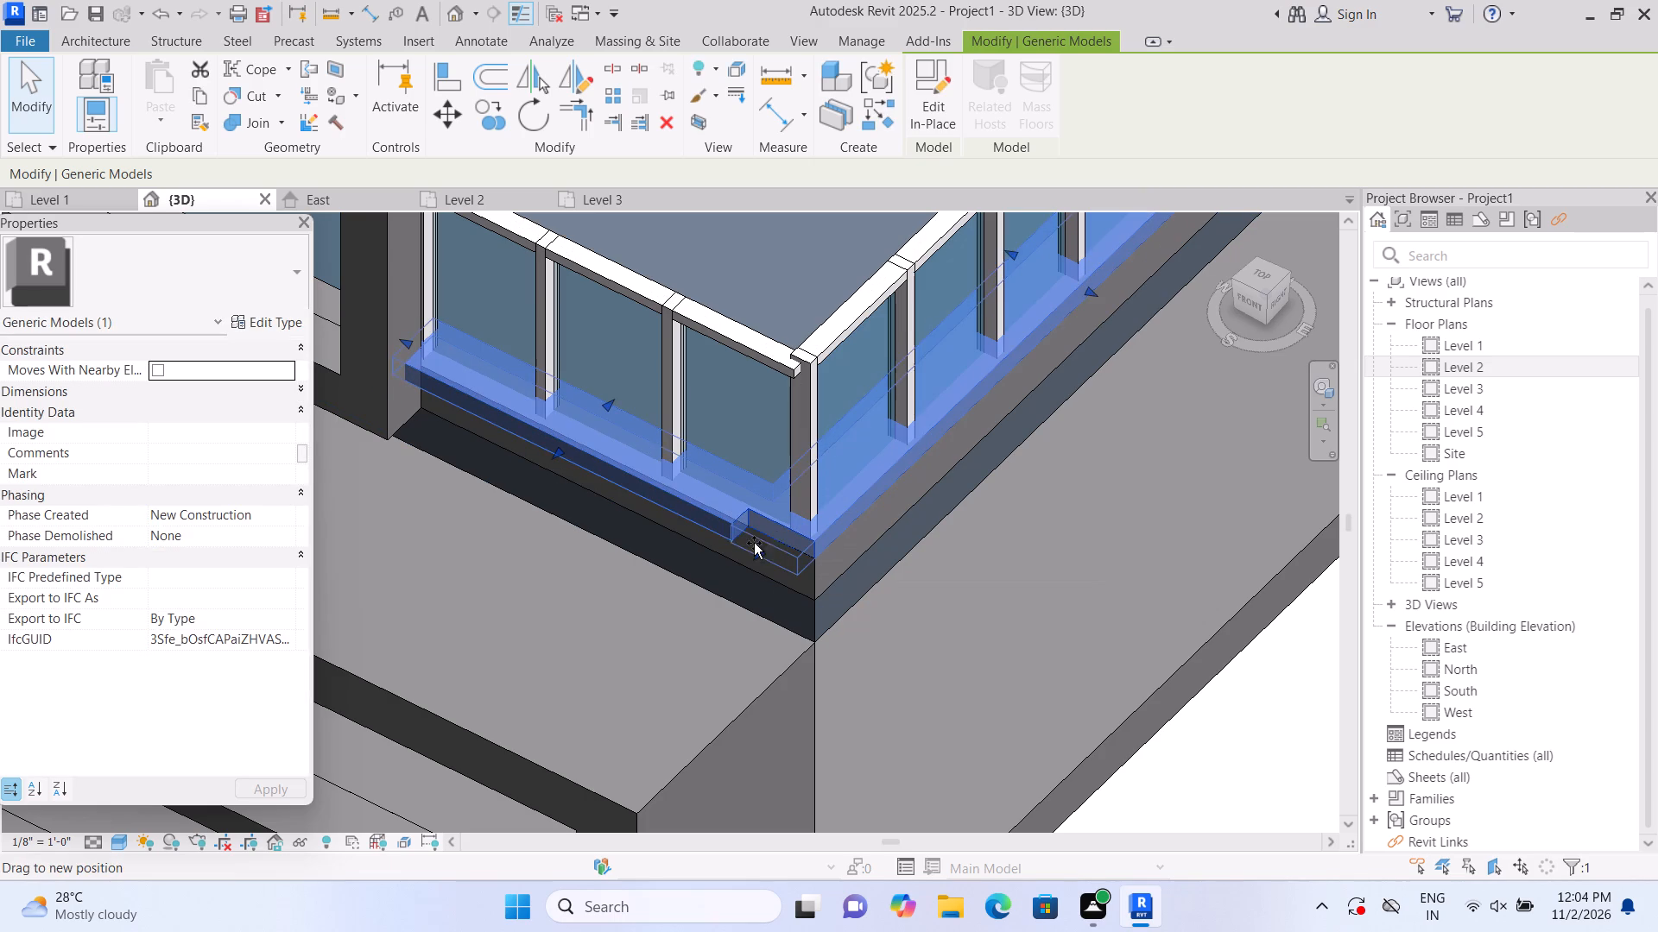
left_click_drag(754, 543, 756, 540)
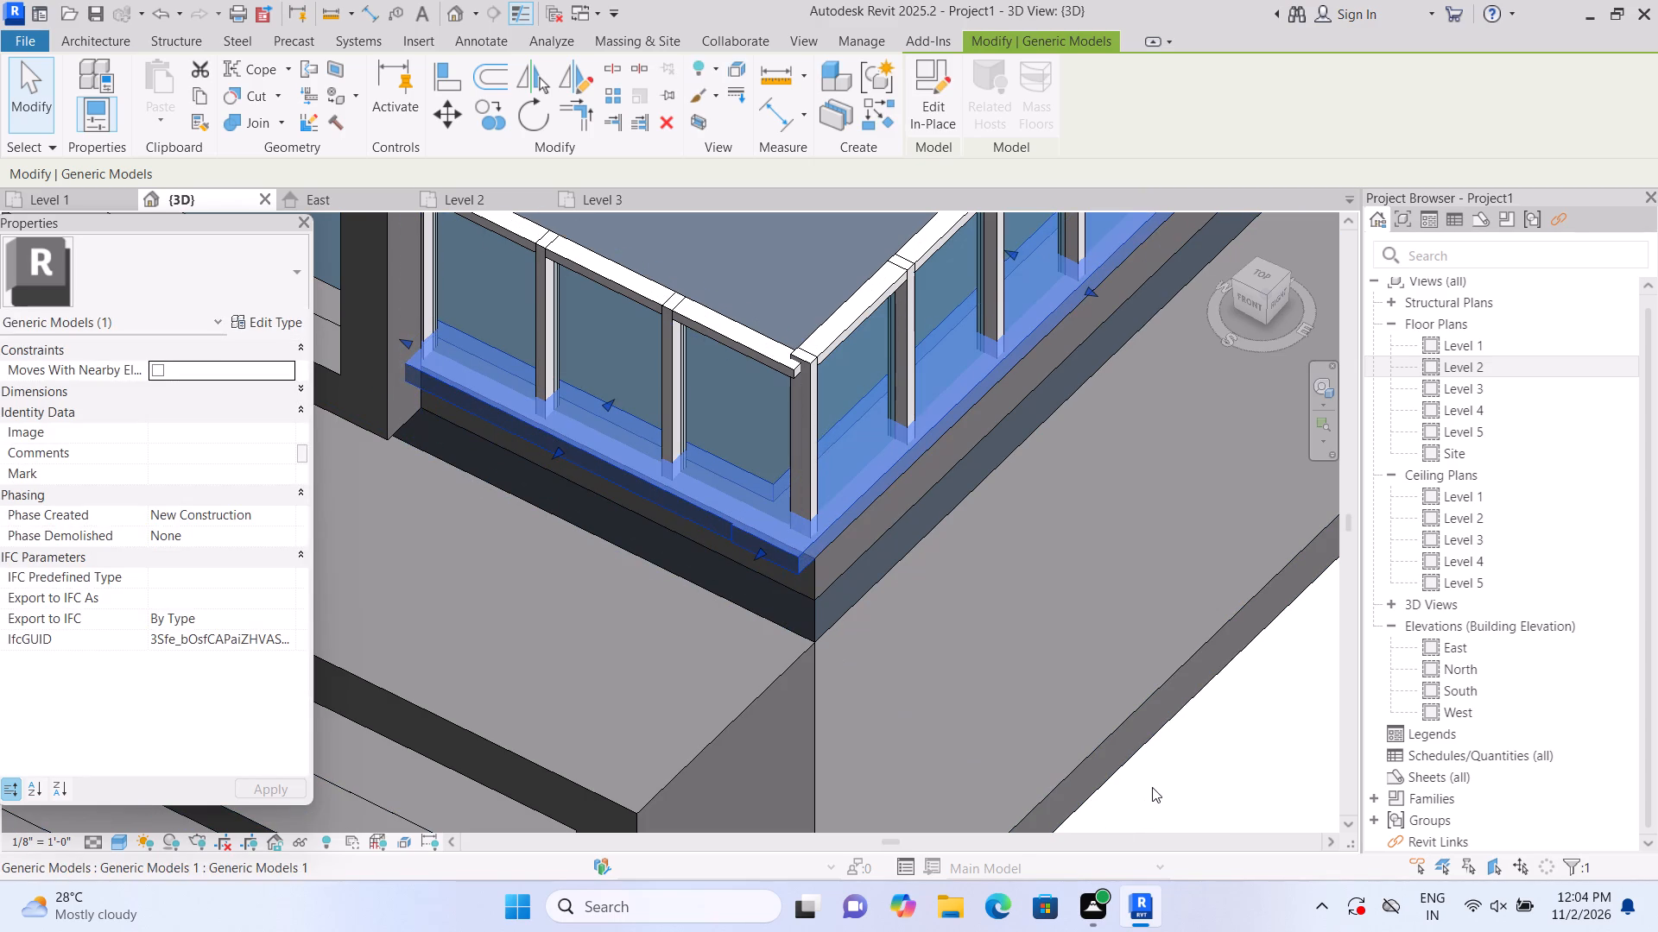
left_click(1152, 787)
Fine-adjust the long front face of the terrace railing ledge against its corner segment using the shape handle.
scroll(667, 522, "up", 2)
left_click(694, 487)
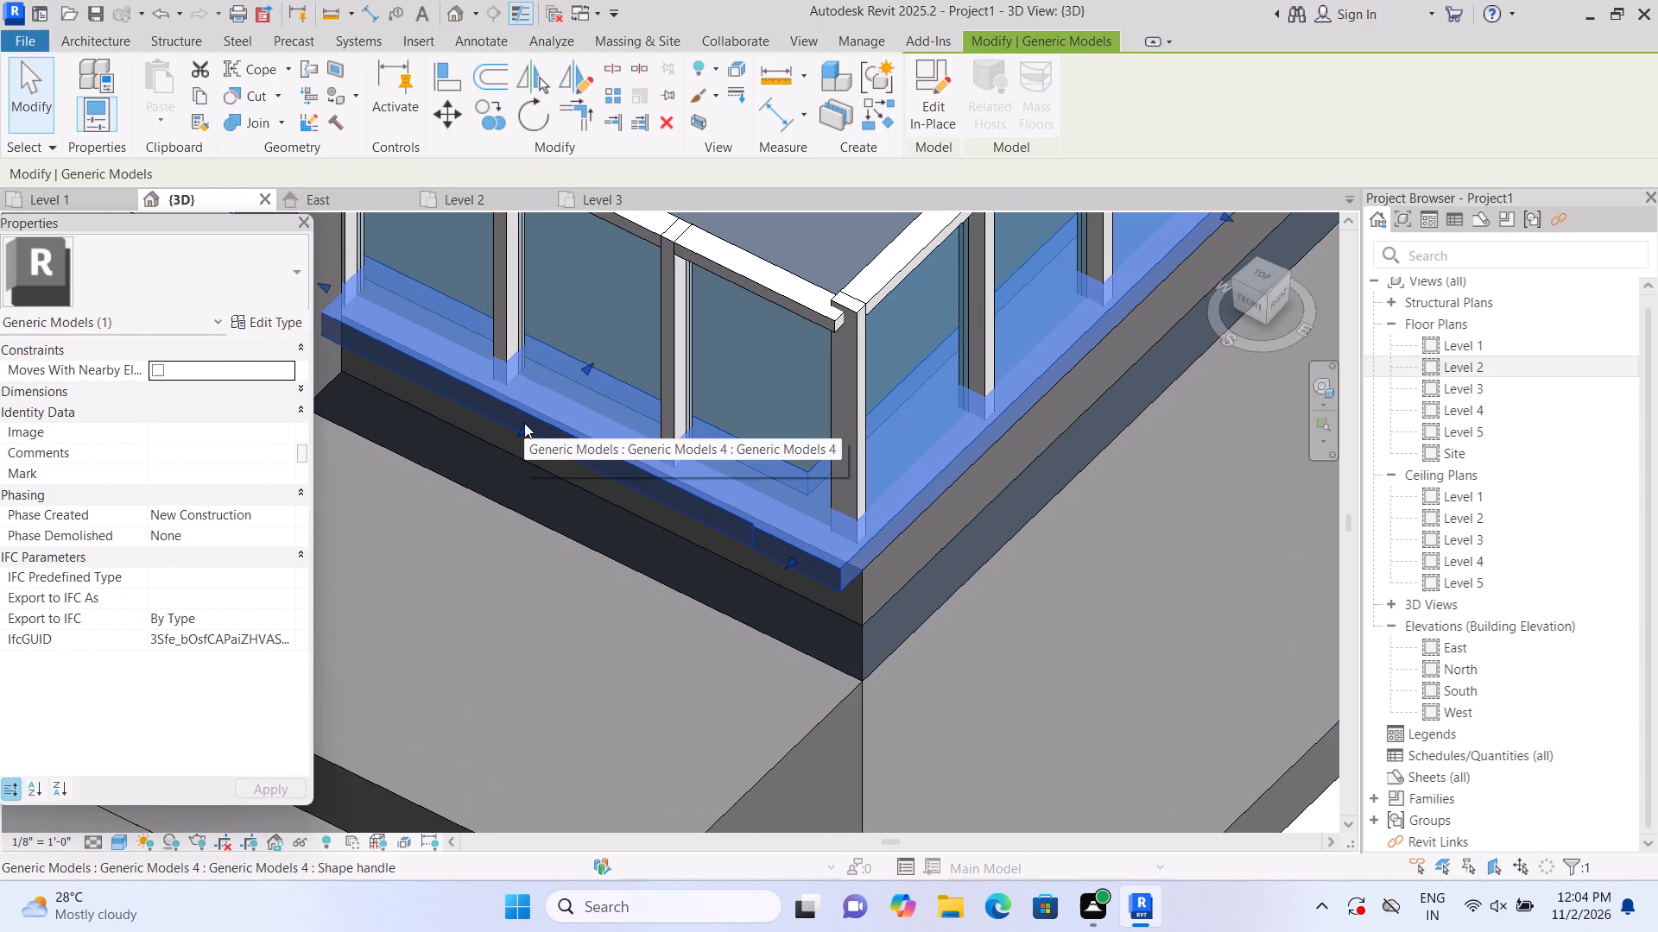
scroll(524, 433, "down", 4)
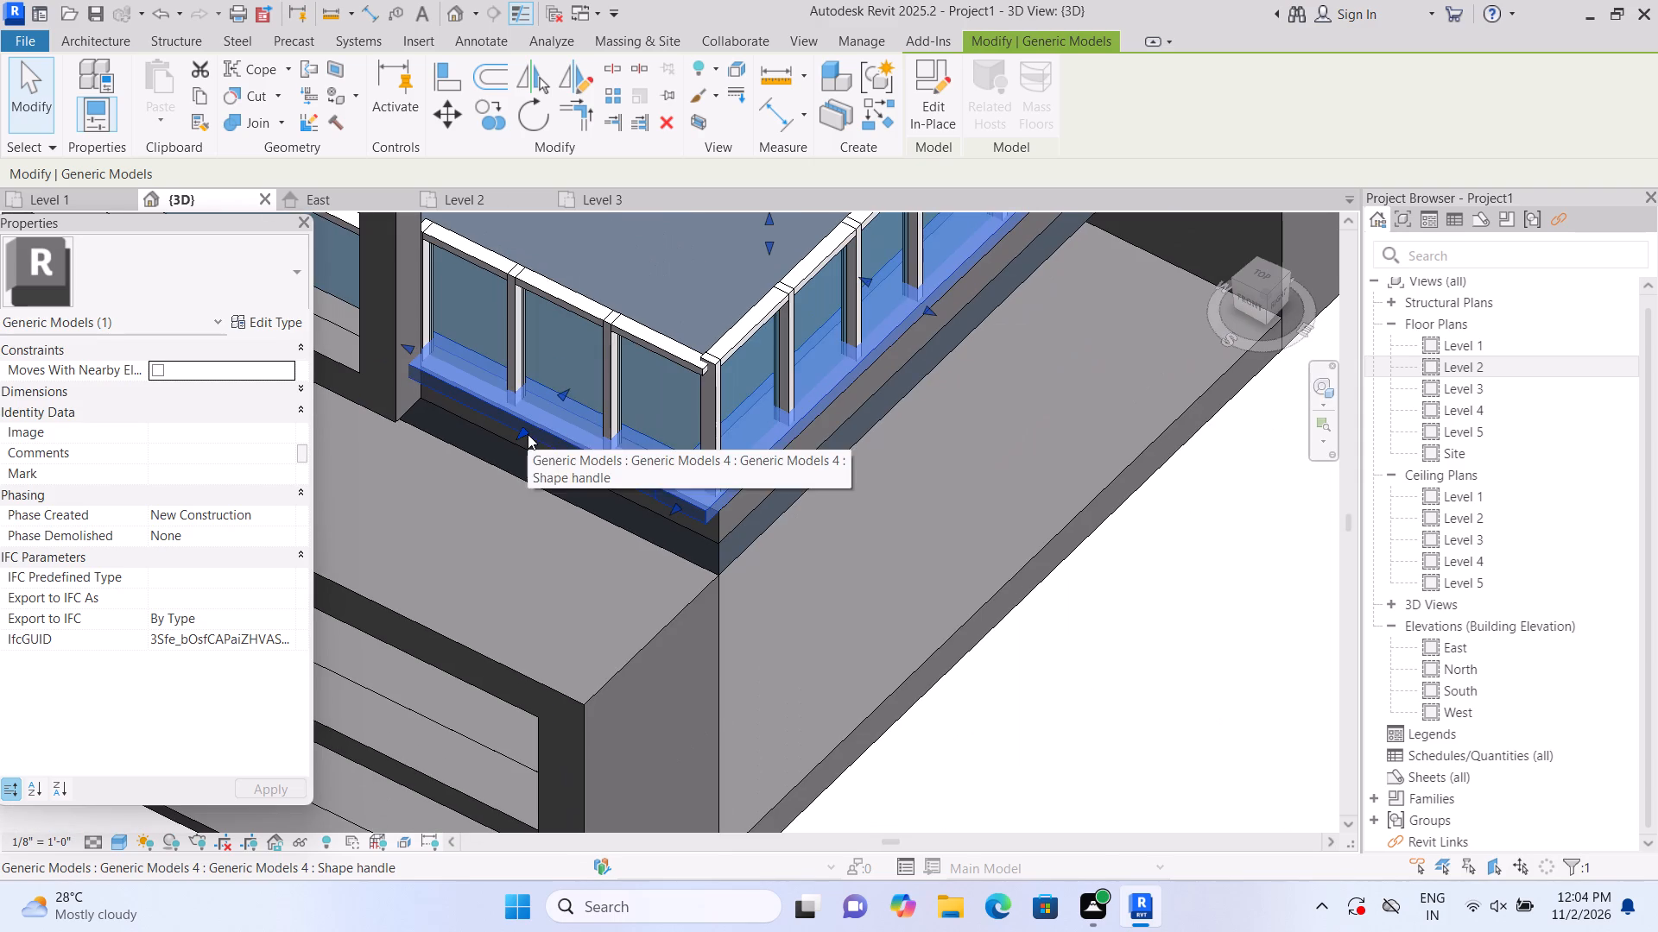
scroll(518, 443, "up", 2)
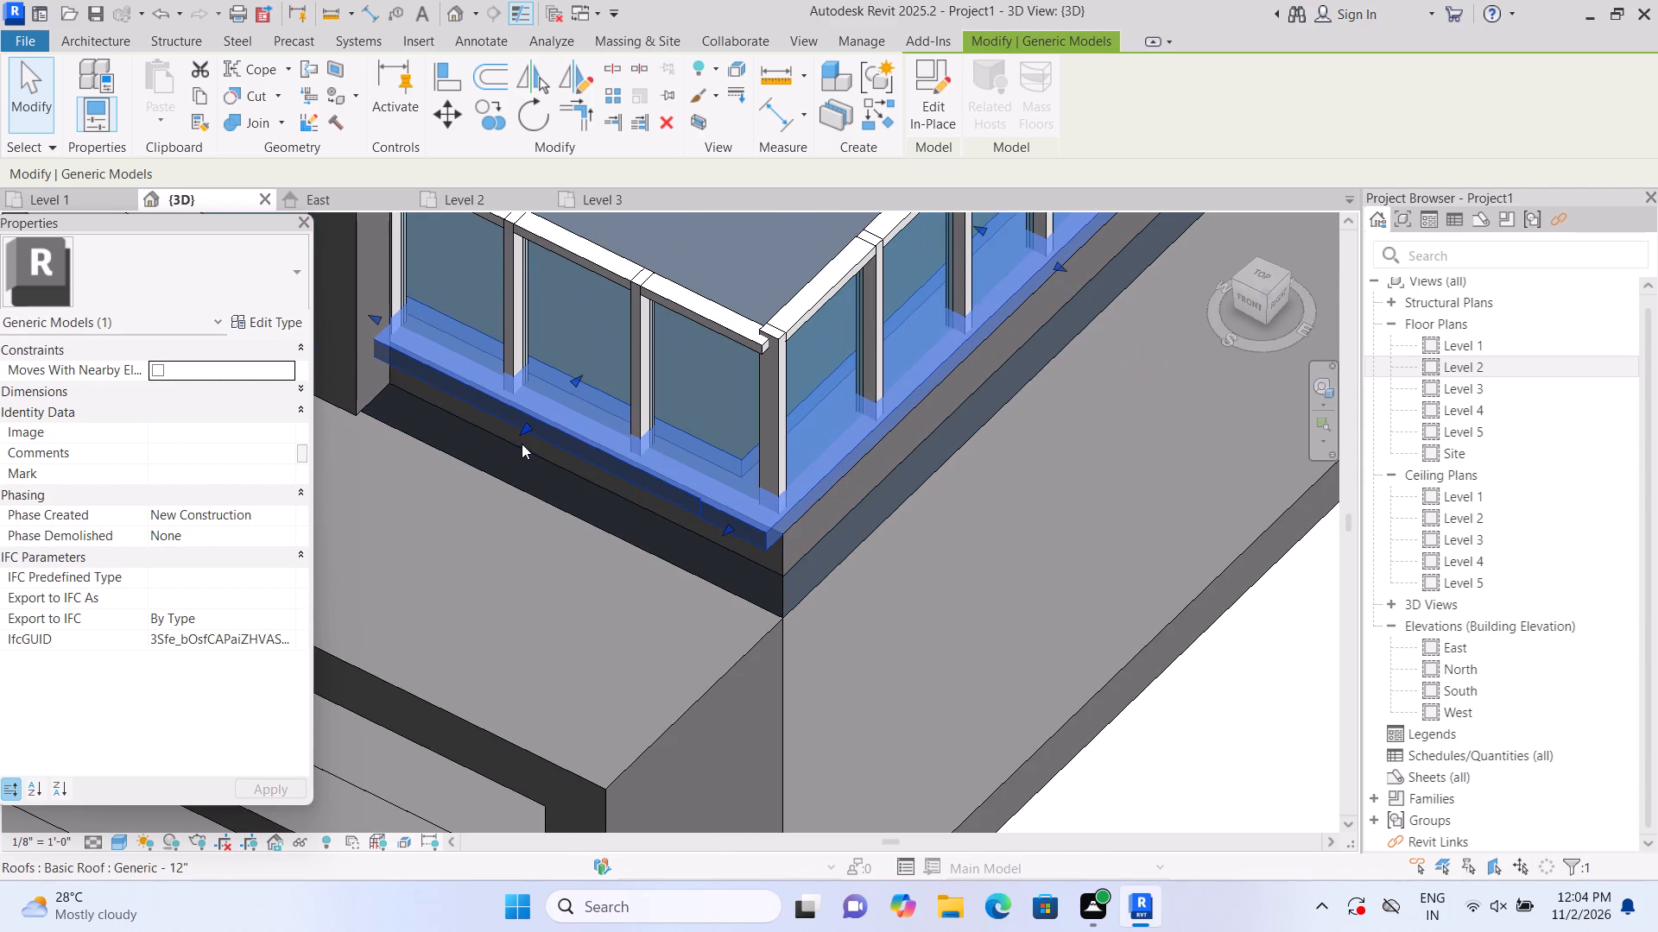
left_click(525, 426)
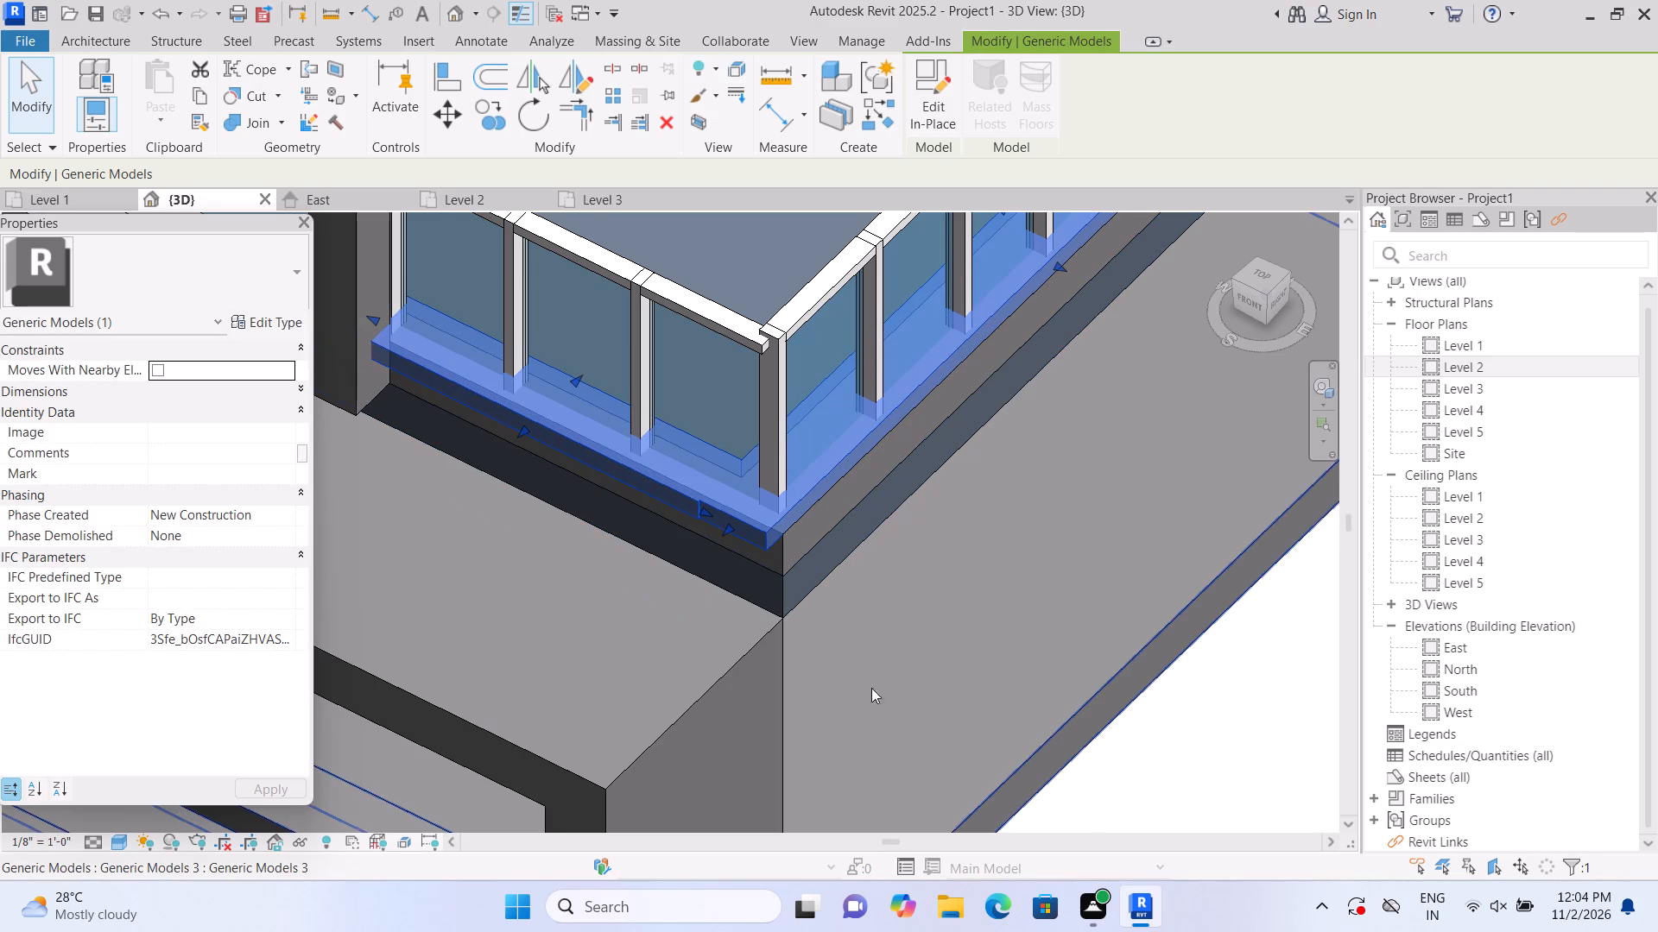
left_click(1072, 799)
Fine-adjust the short corner segment of the terrace ledge's front face to line it up with the long front face.
scroll(727, 495, "up", 2)
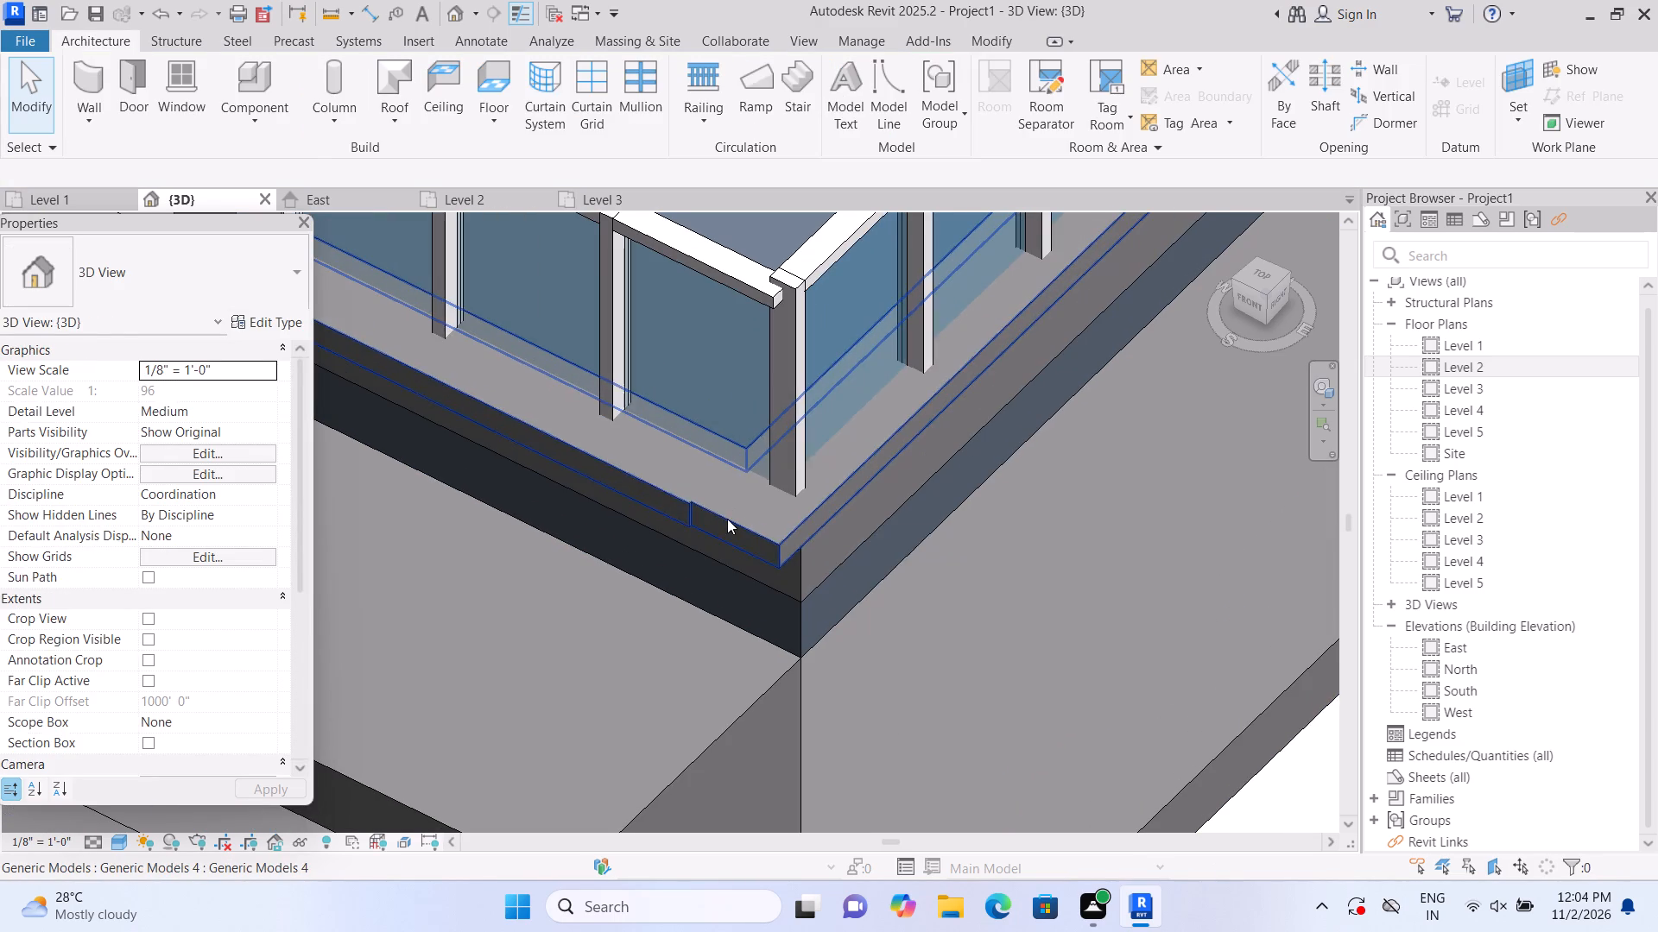
left_click(727, 519)
left_click(731, 537)
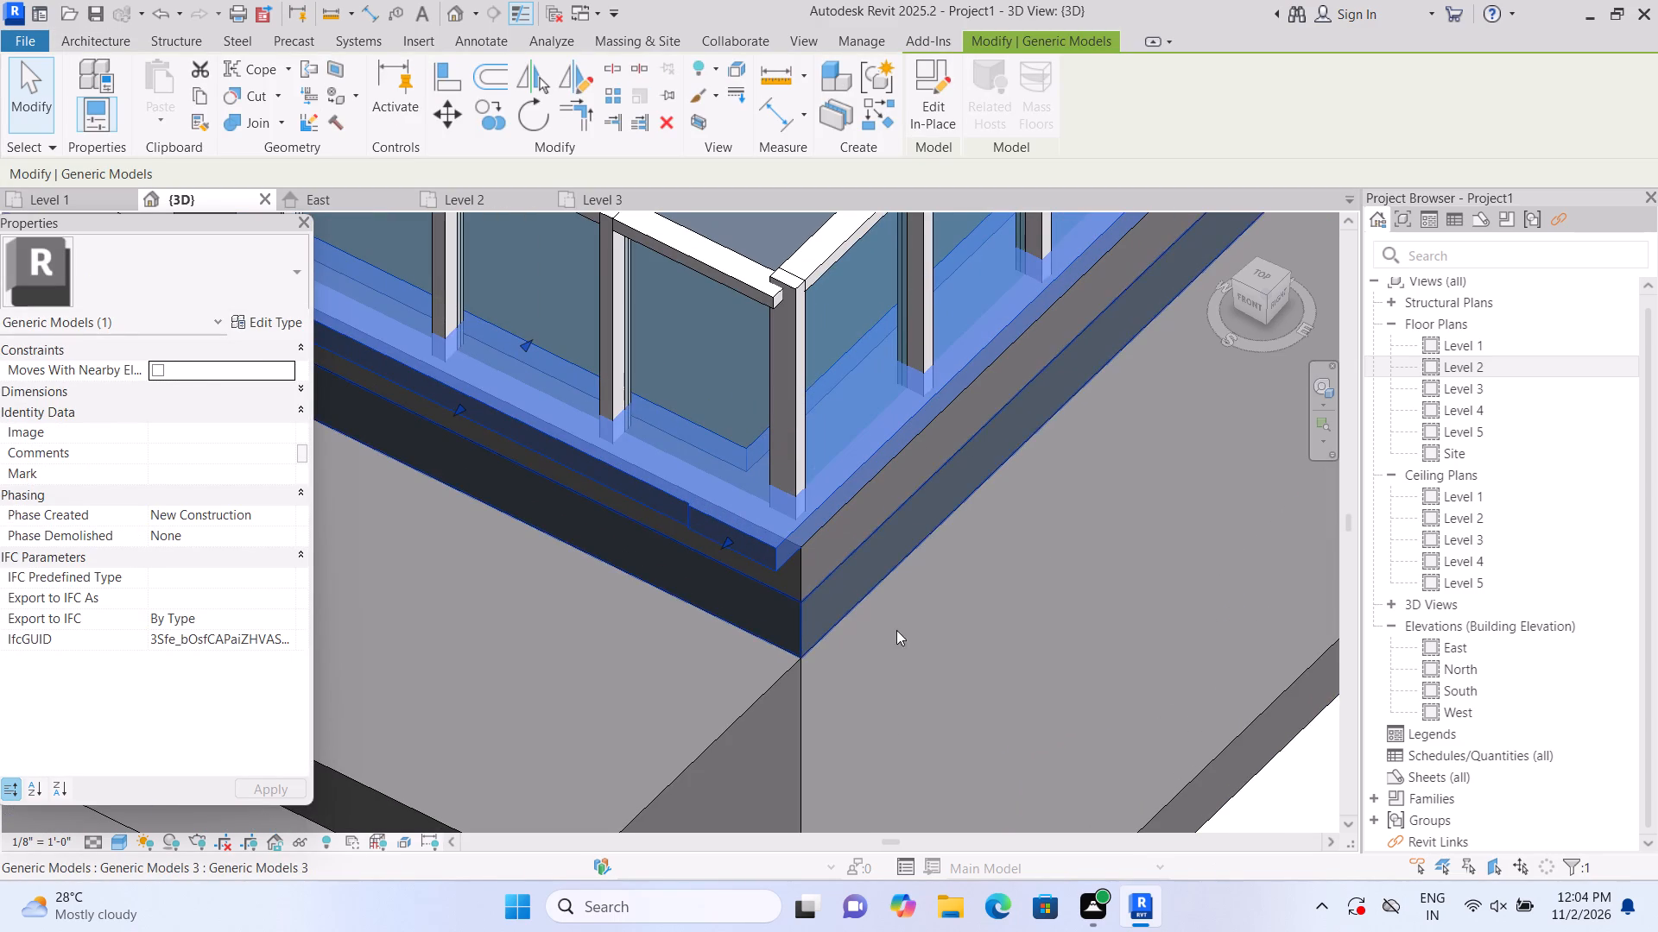
scroll(935, 617, "down", 3)
left_click(1194, 778)
scroll(860, 626, "up", 1)
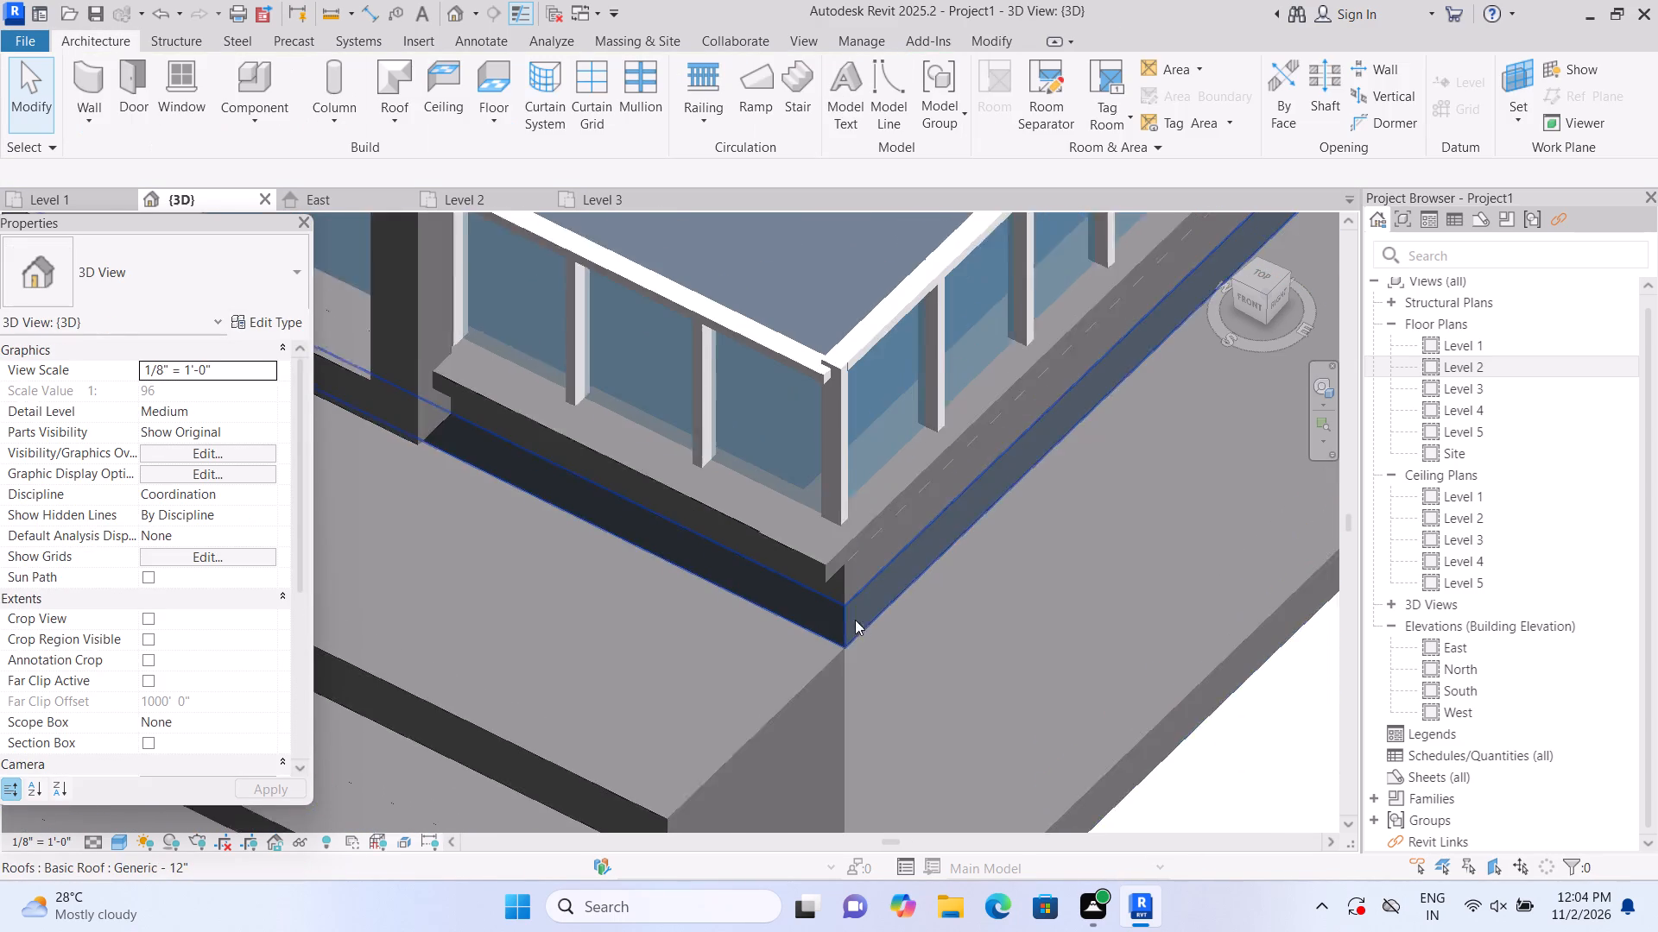
scroll(855, 620, "up", 1)
left_click(763, 529)
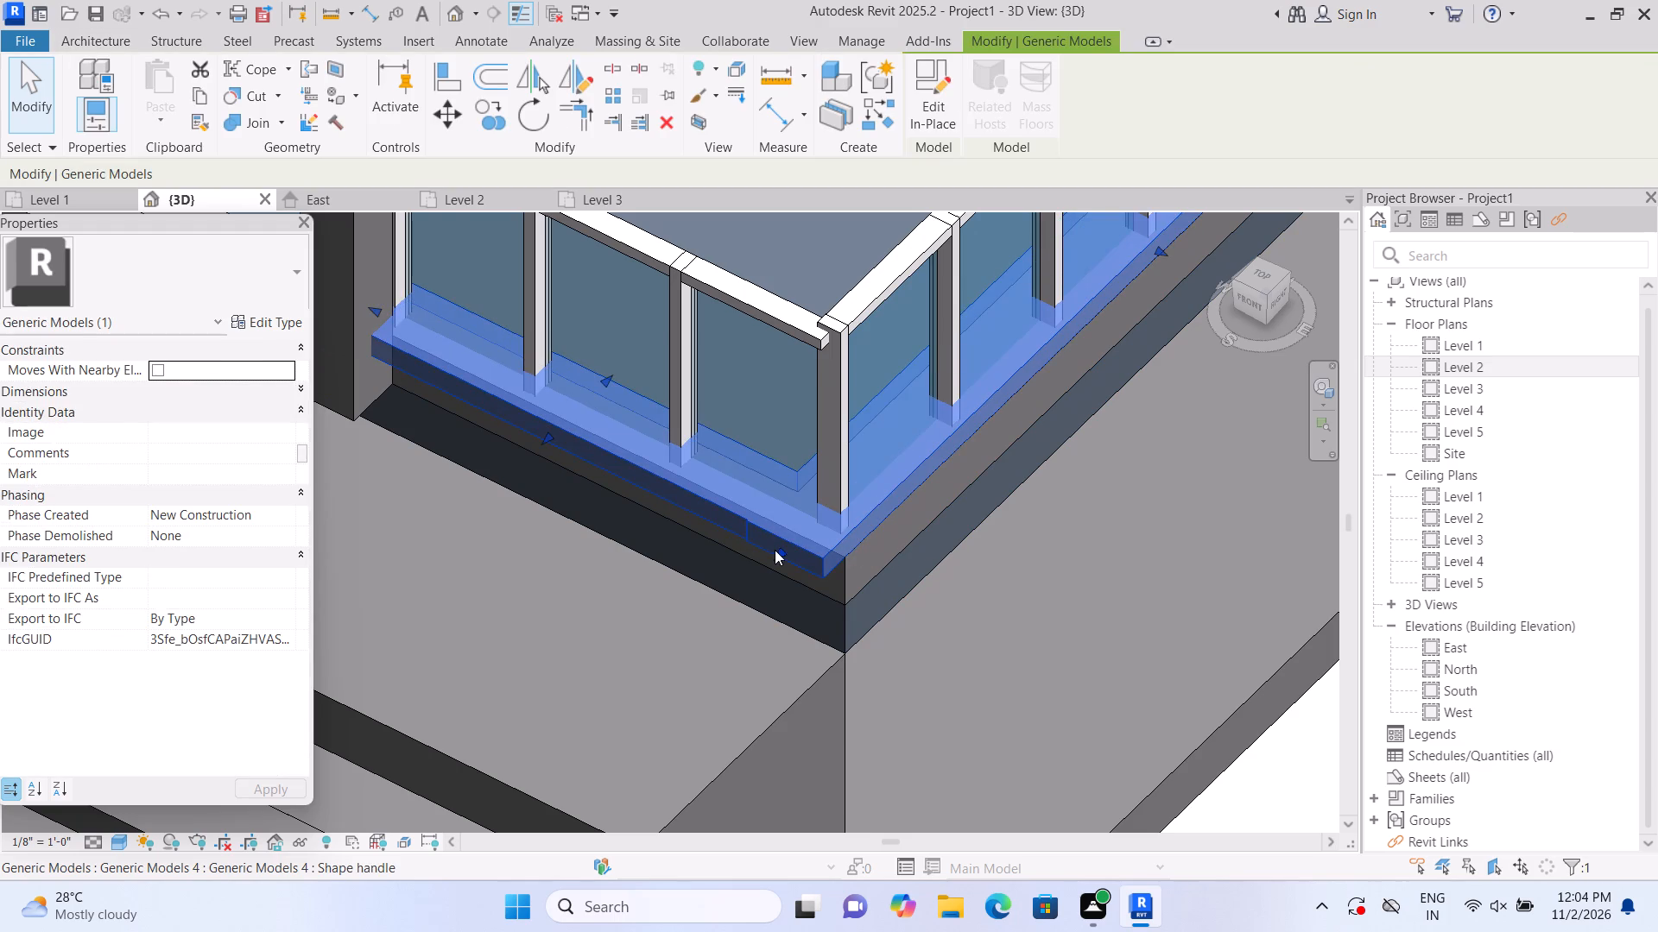
left_click(782, 551)
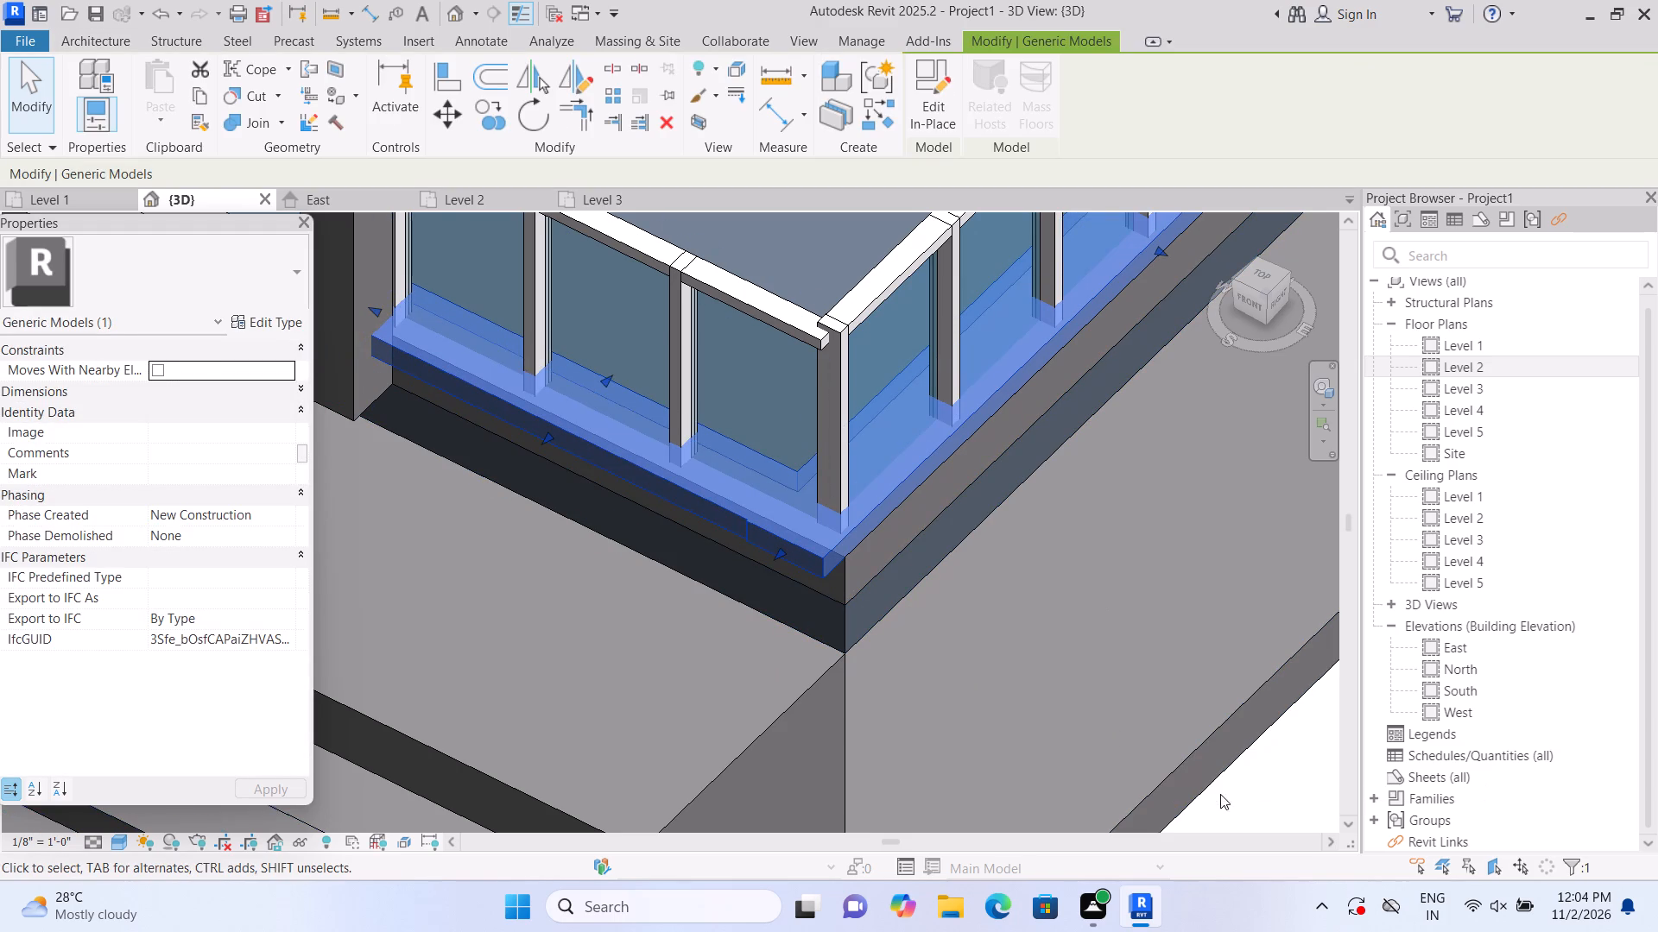
left_click(1235, 802)
scroll(786, 537, "up", 1)
left_click(786, 537)
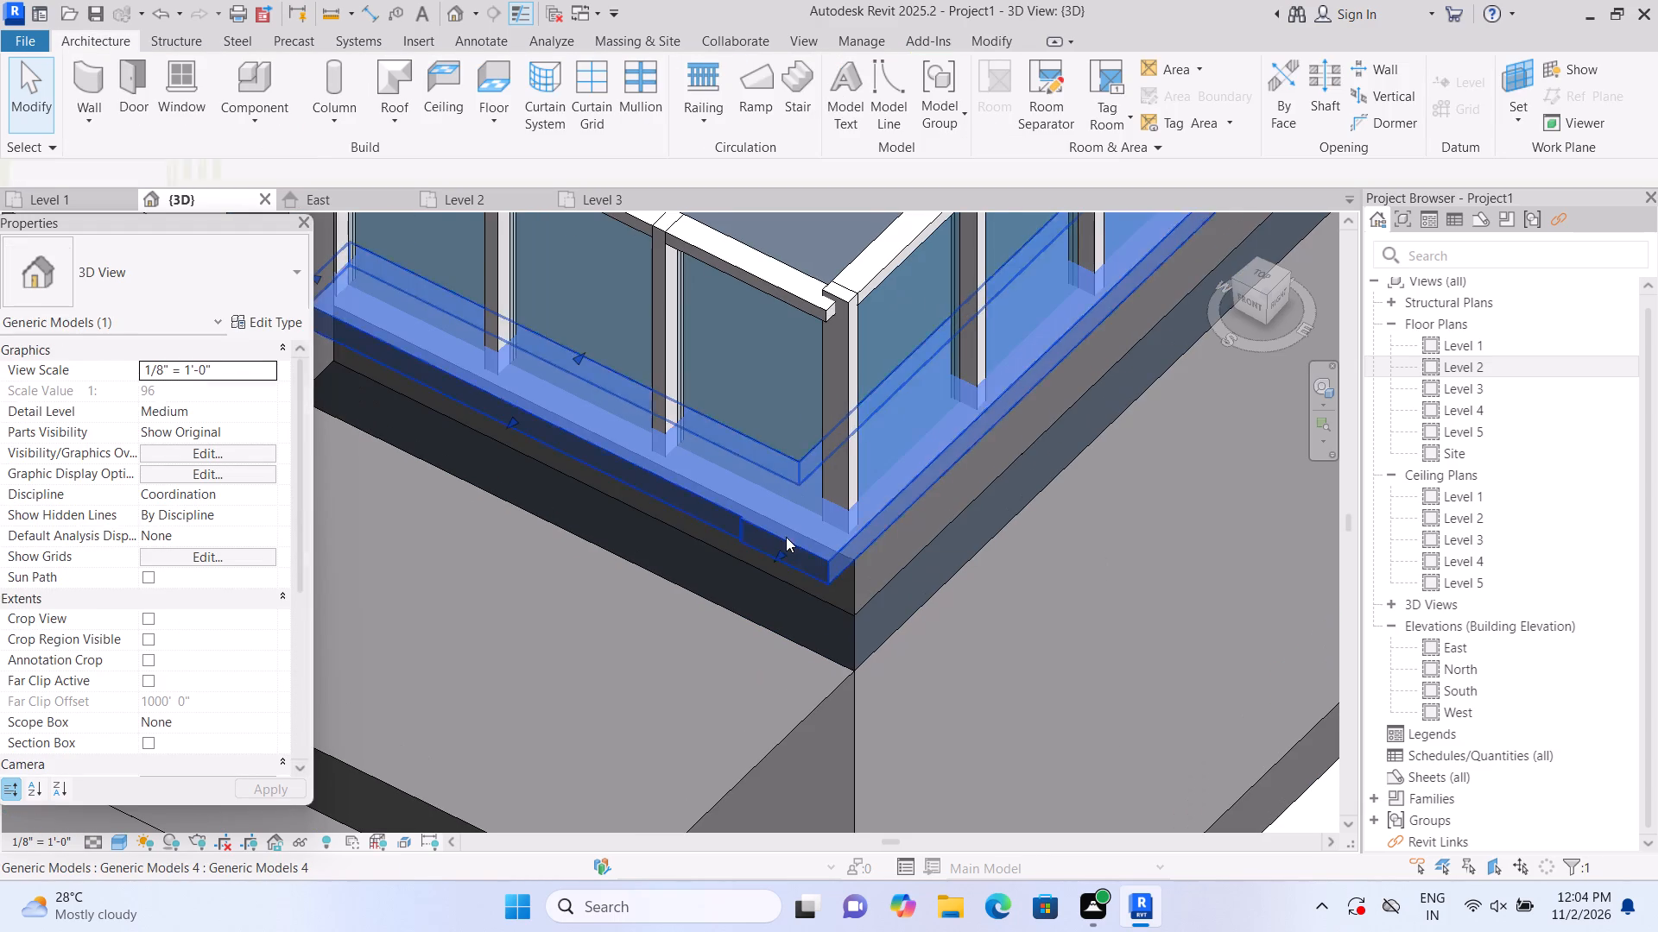
left_click_drag(779, 552, 783, 543)
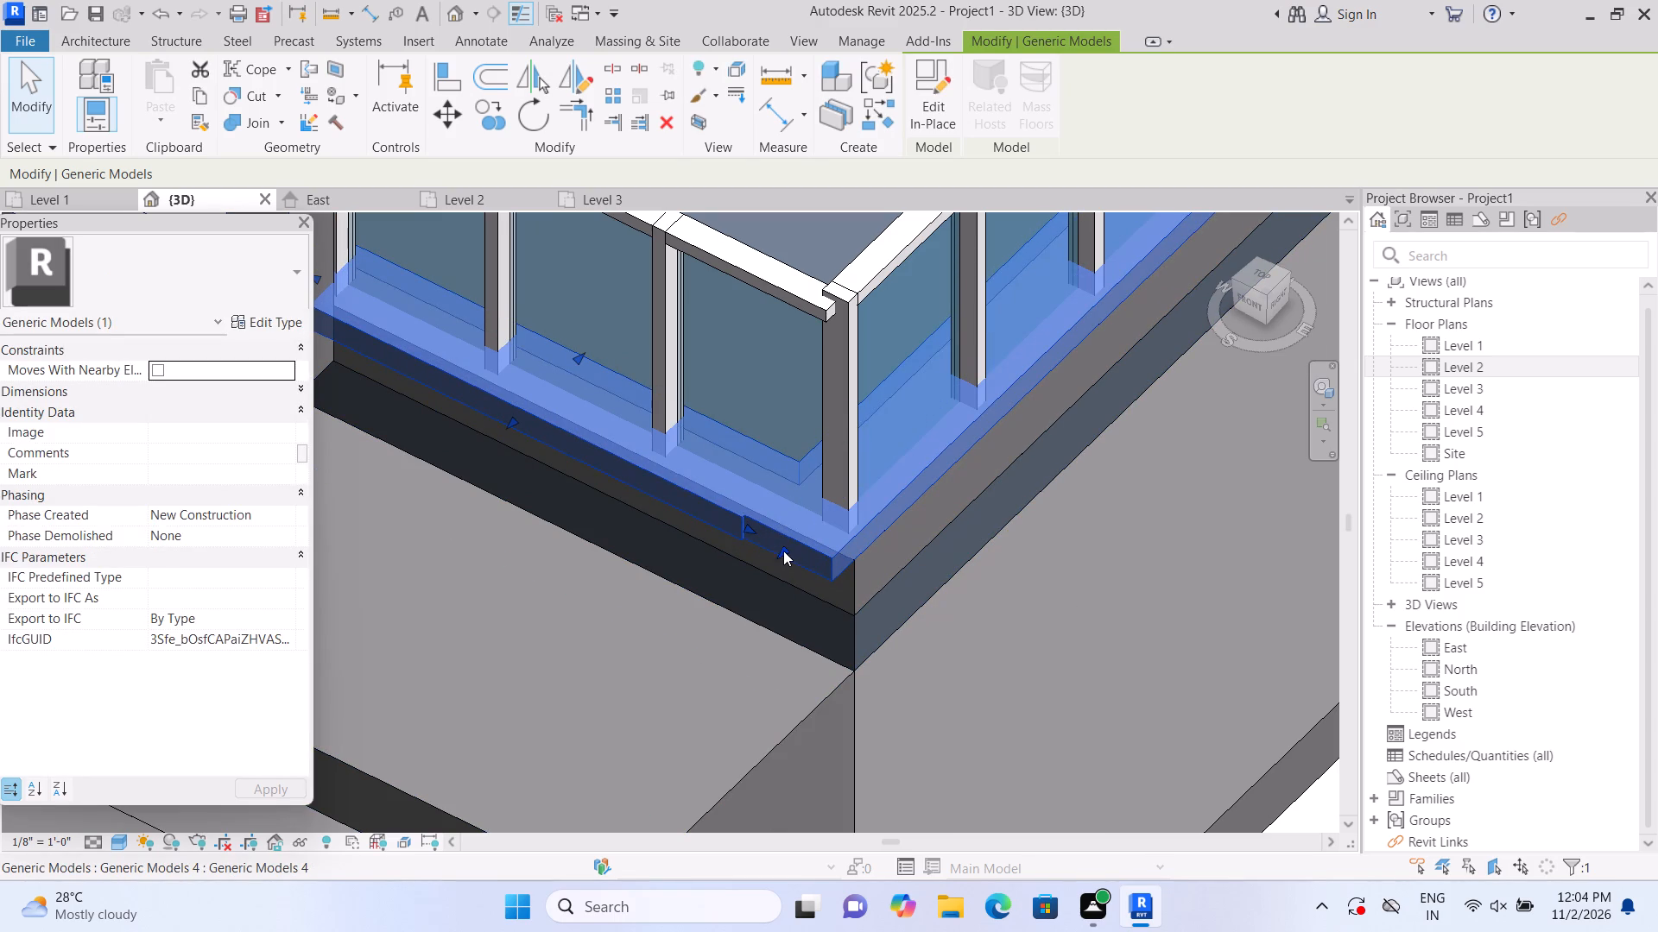
left_click(782, 551)
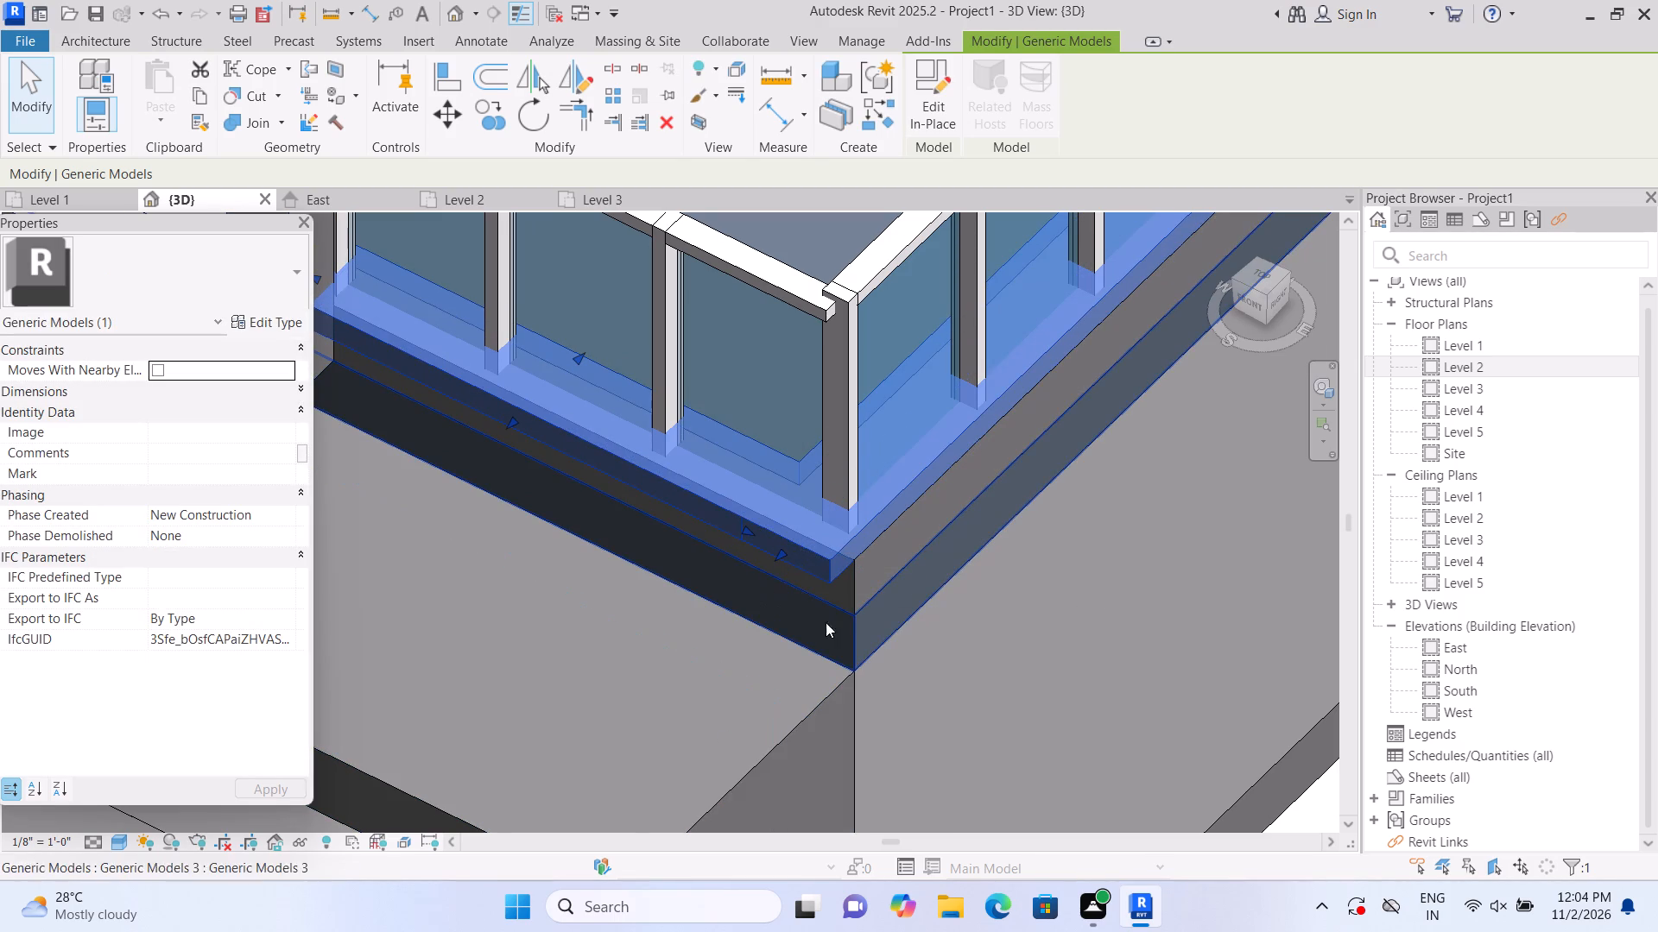
key("Escape")
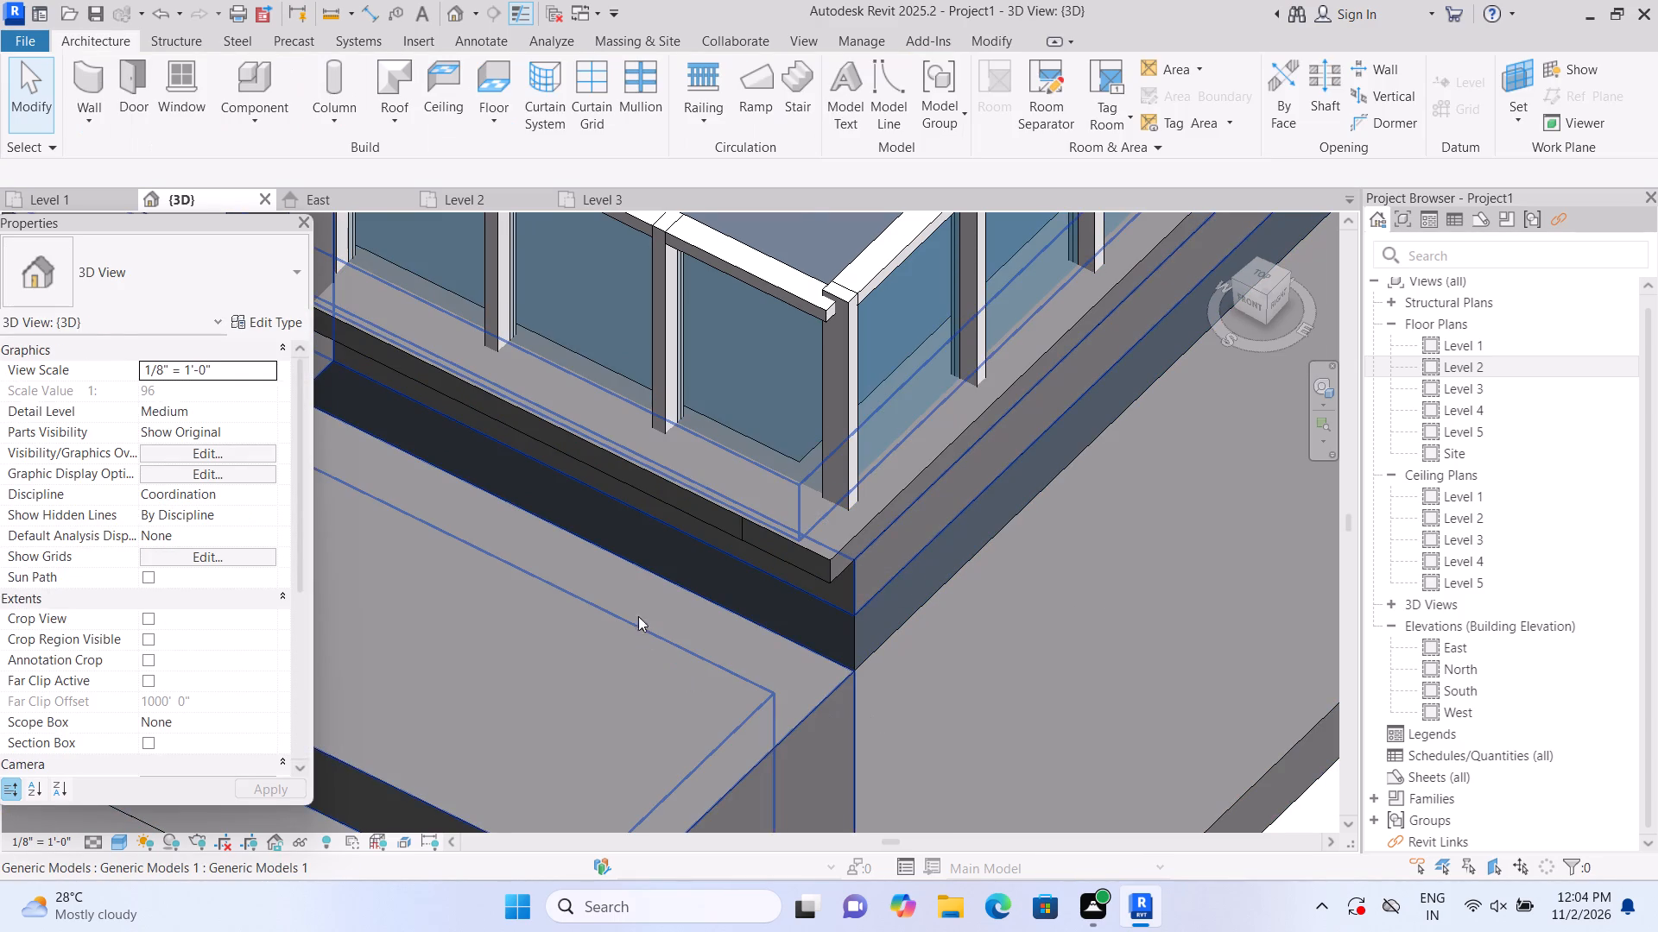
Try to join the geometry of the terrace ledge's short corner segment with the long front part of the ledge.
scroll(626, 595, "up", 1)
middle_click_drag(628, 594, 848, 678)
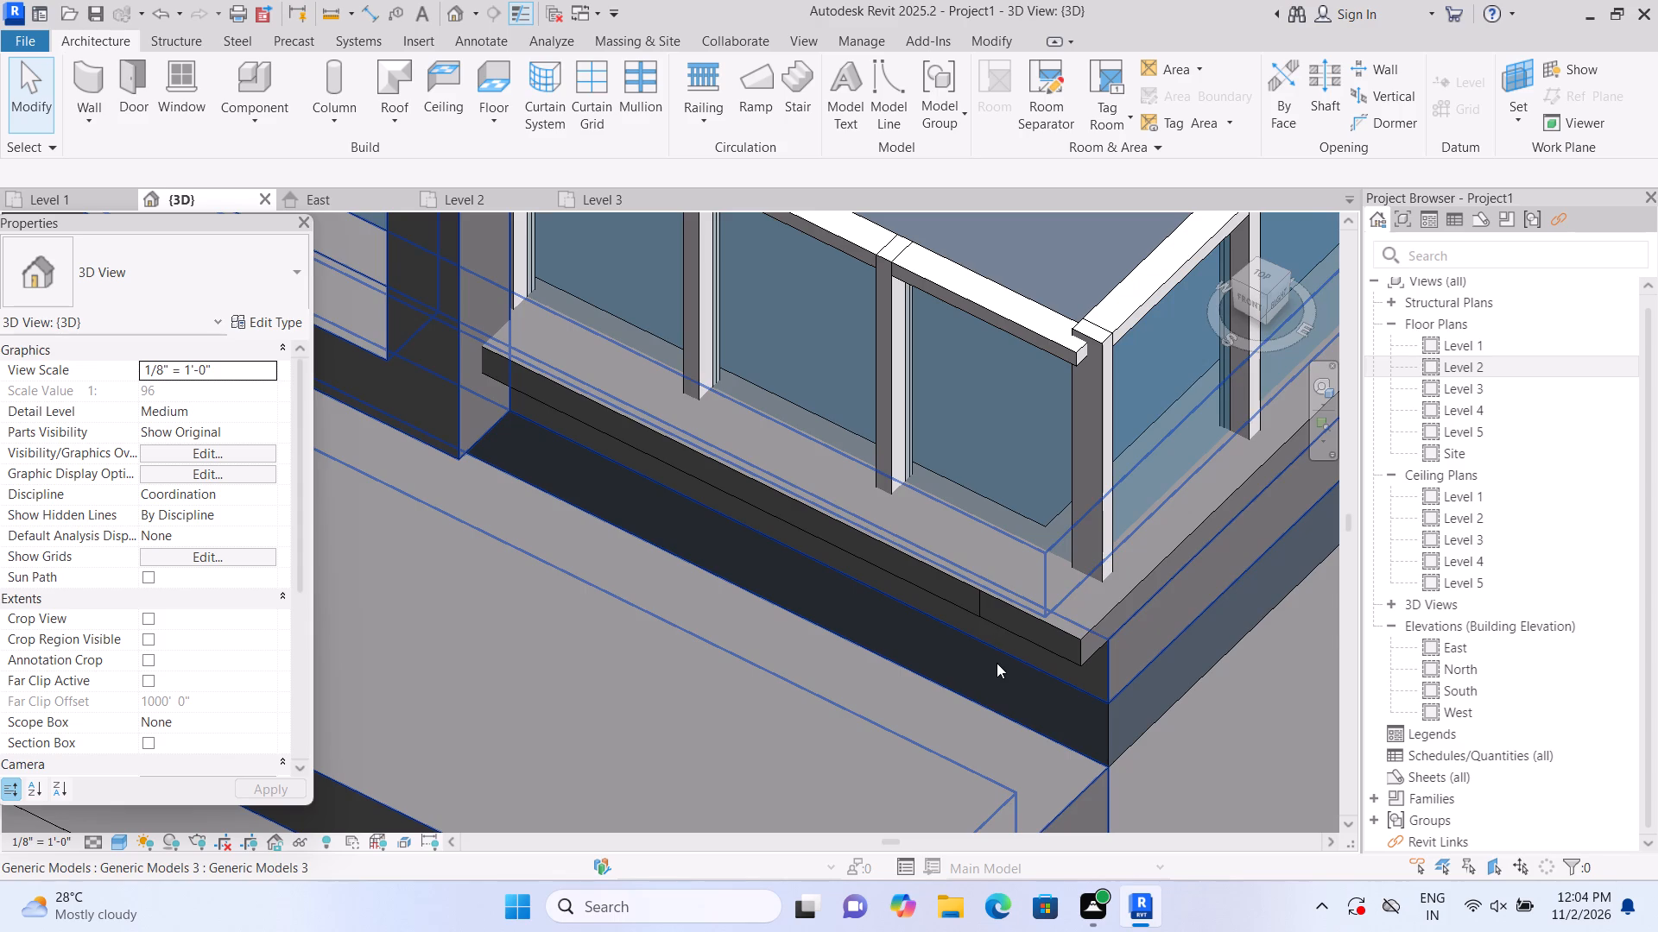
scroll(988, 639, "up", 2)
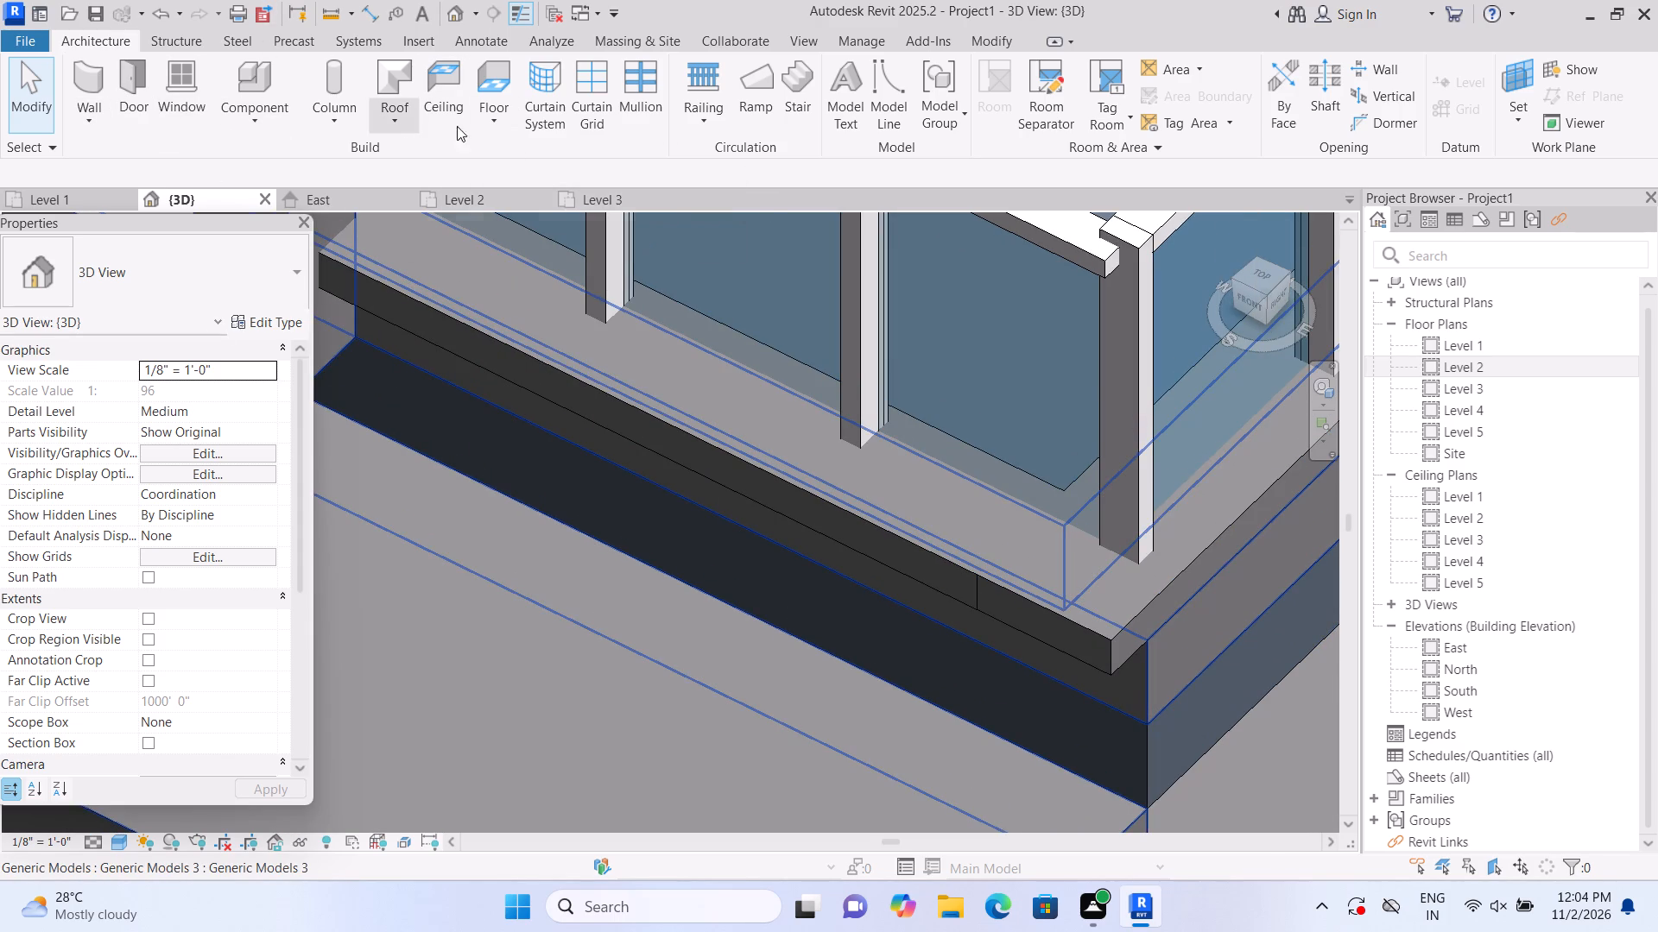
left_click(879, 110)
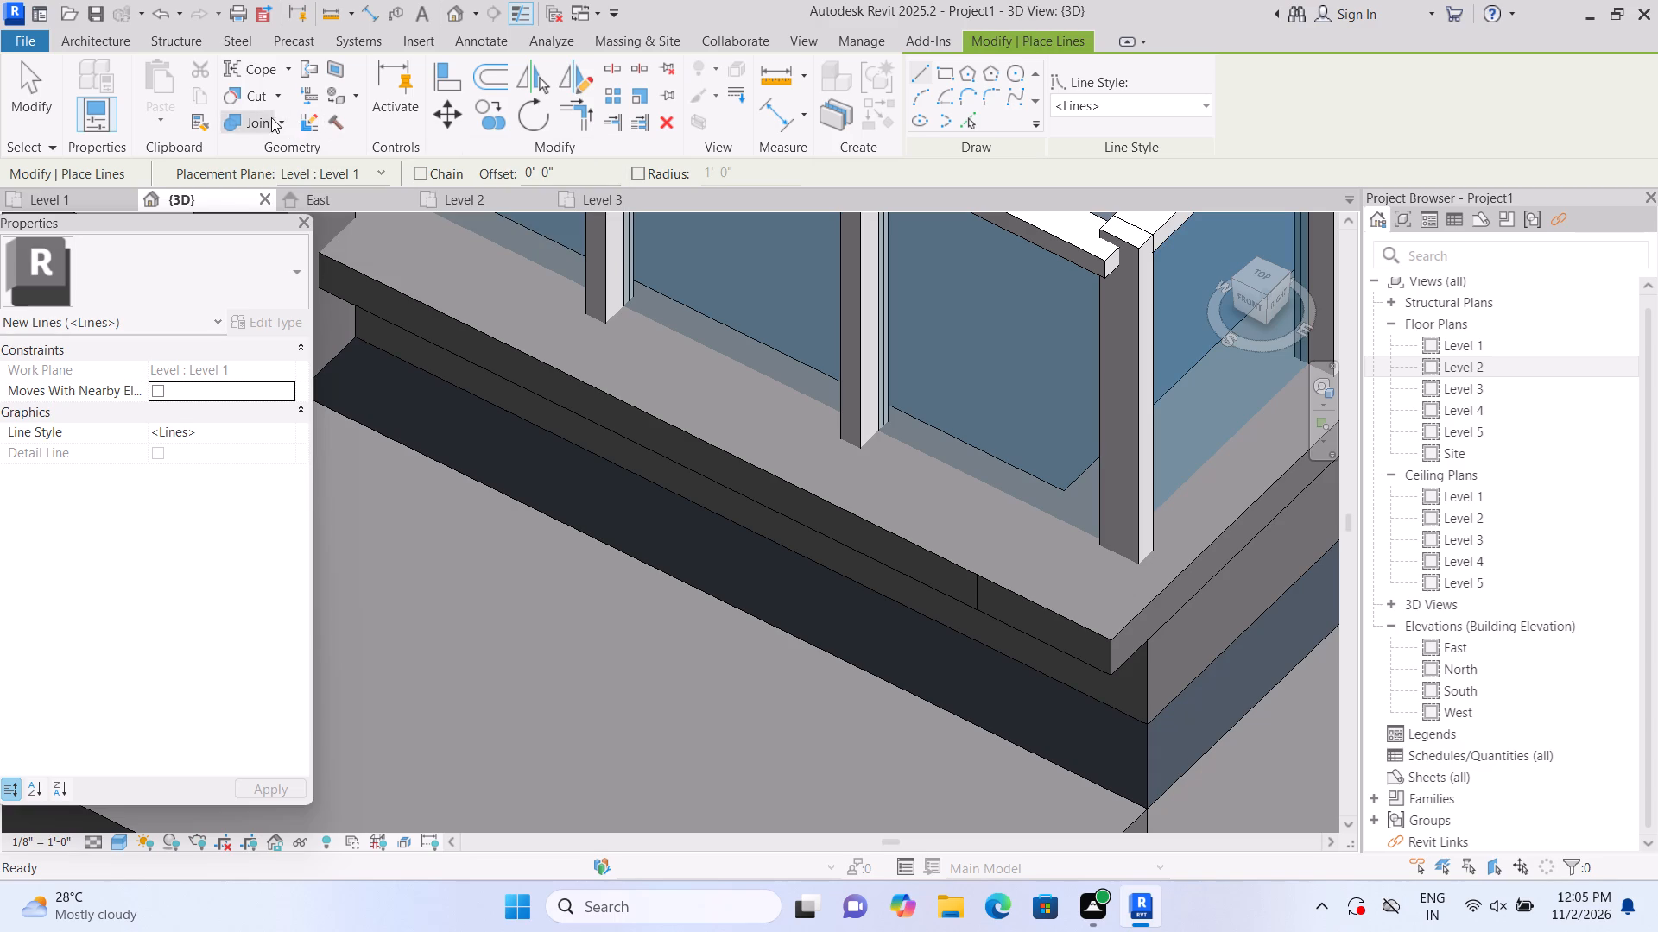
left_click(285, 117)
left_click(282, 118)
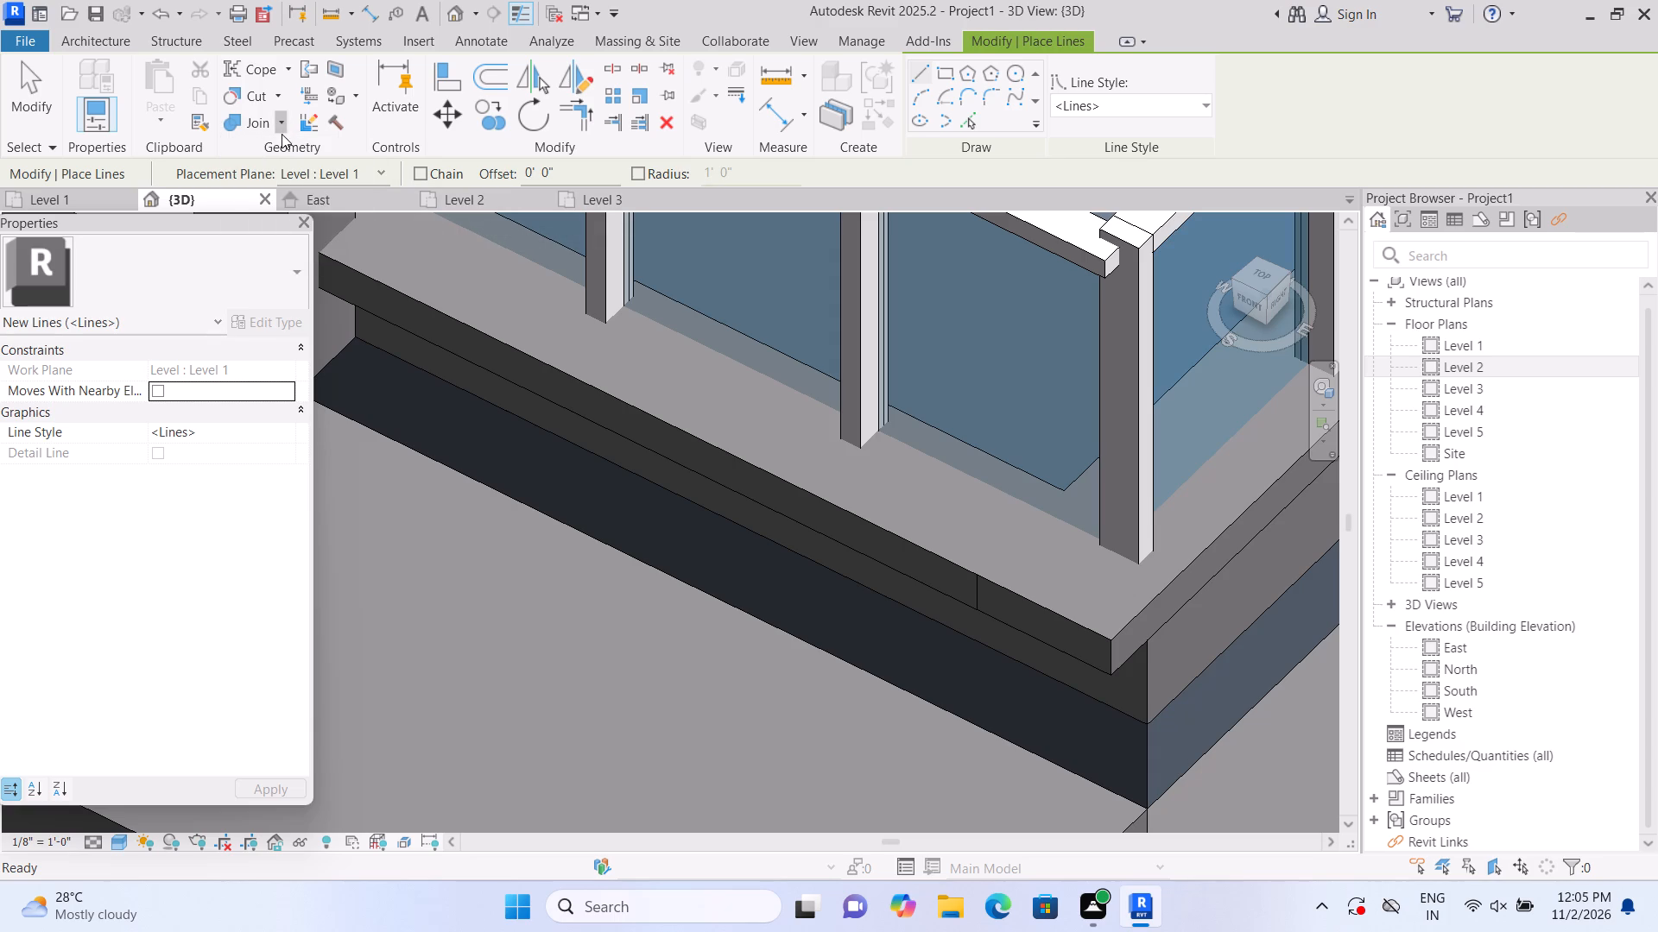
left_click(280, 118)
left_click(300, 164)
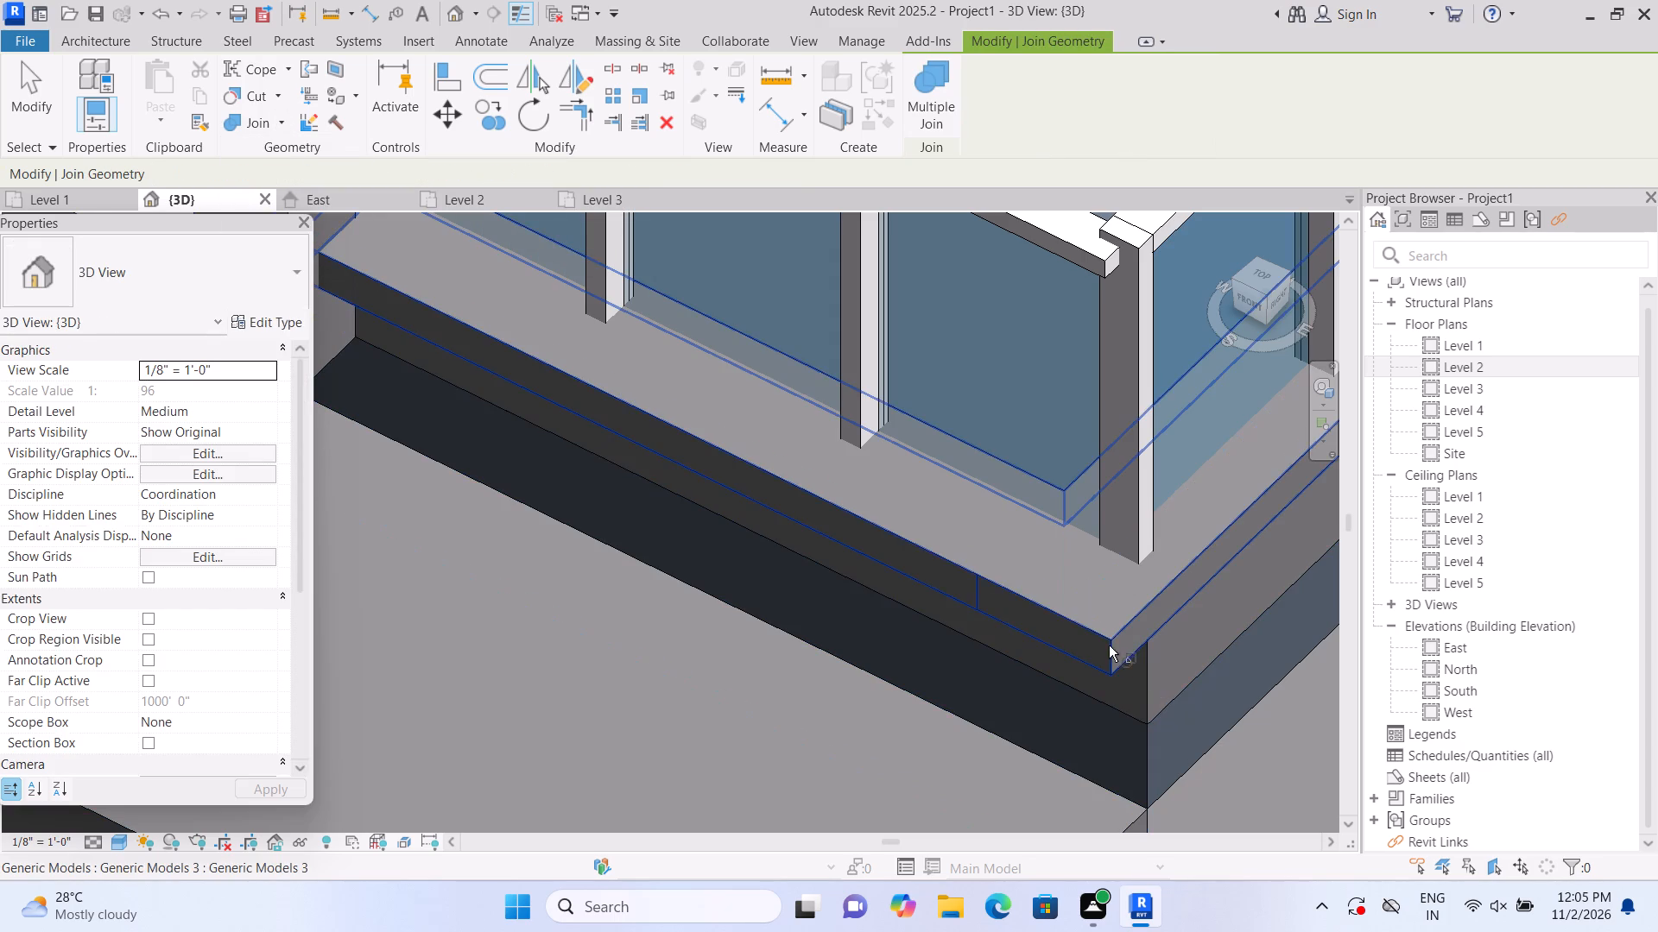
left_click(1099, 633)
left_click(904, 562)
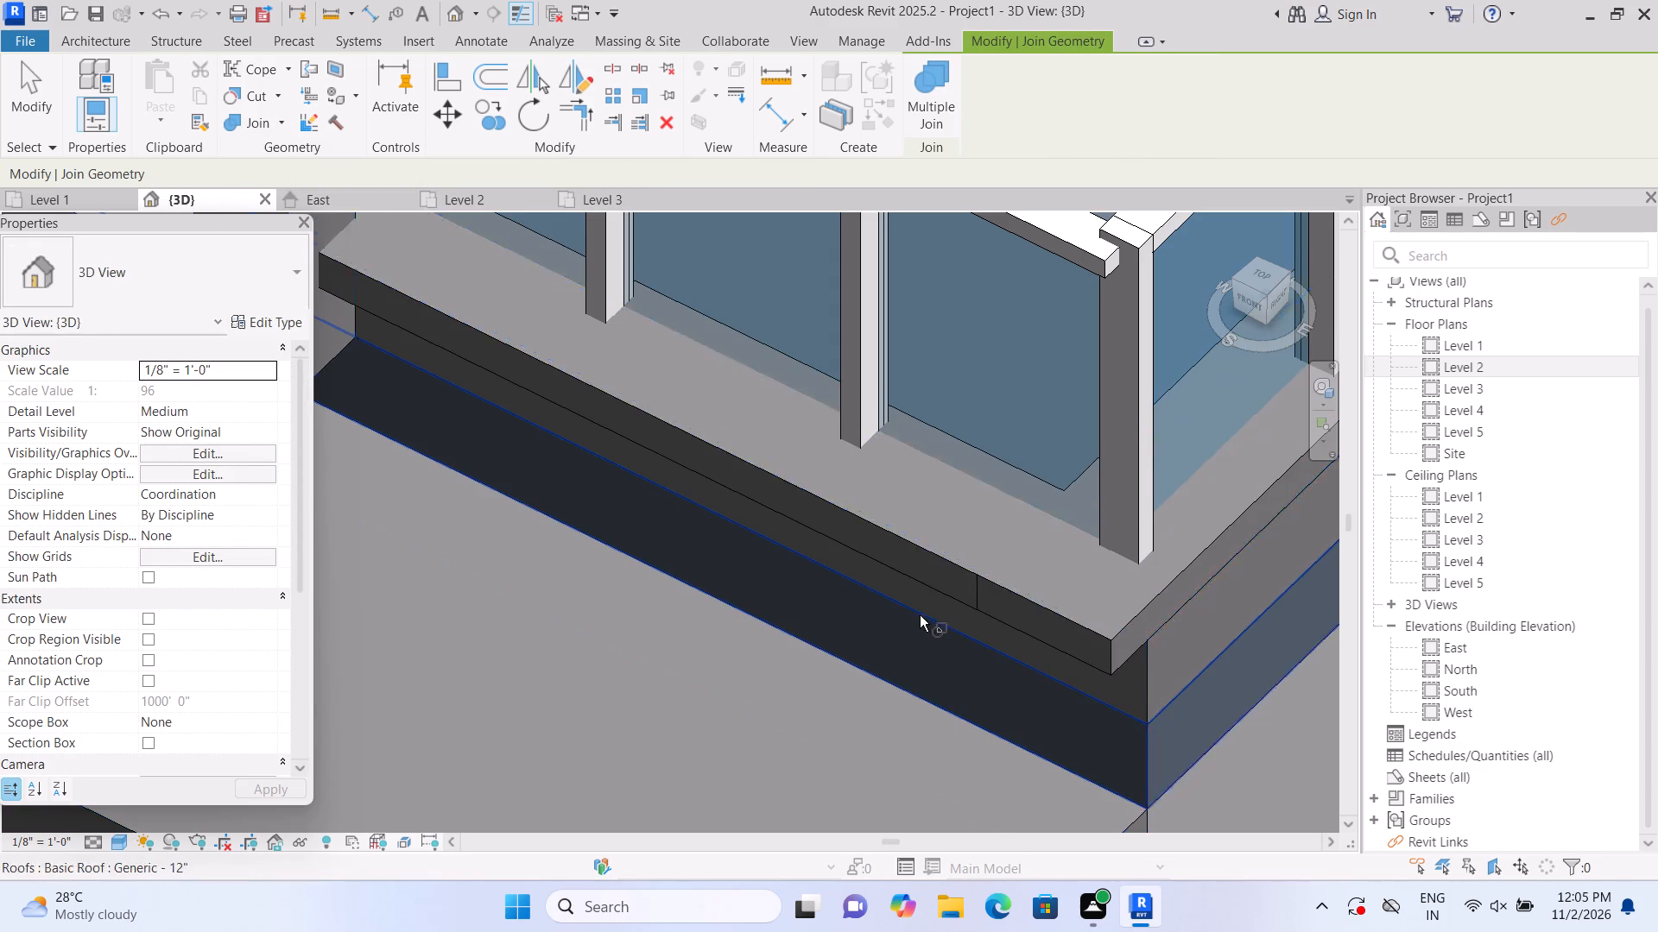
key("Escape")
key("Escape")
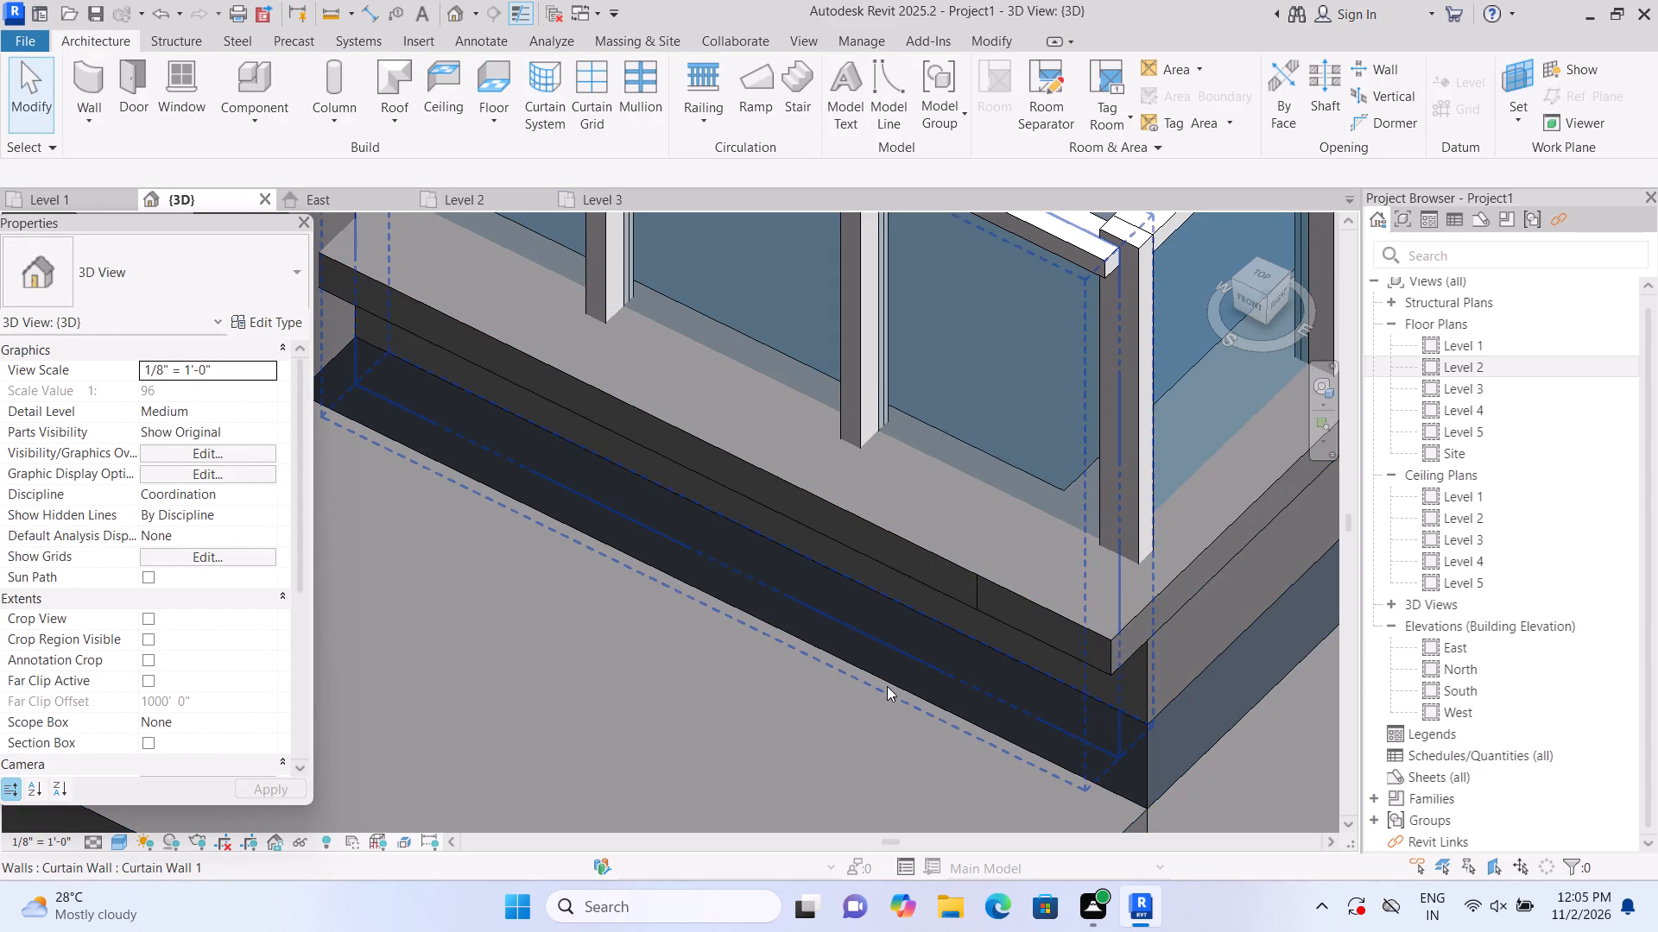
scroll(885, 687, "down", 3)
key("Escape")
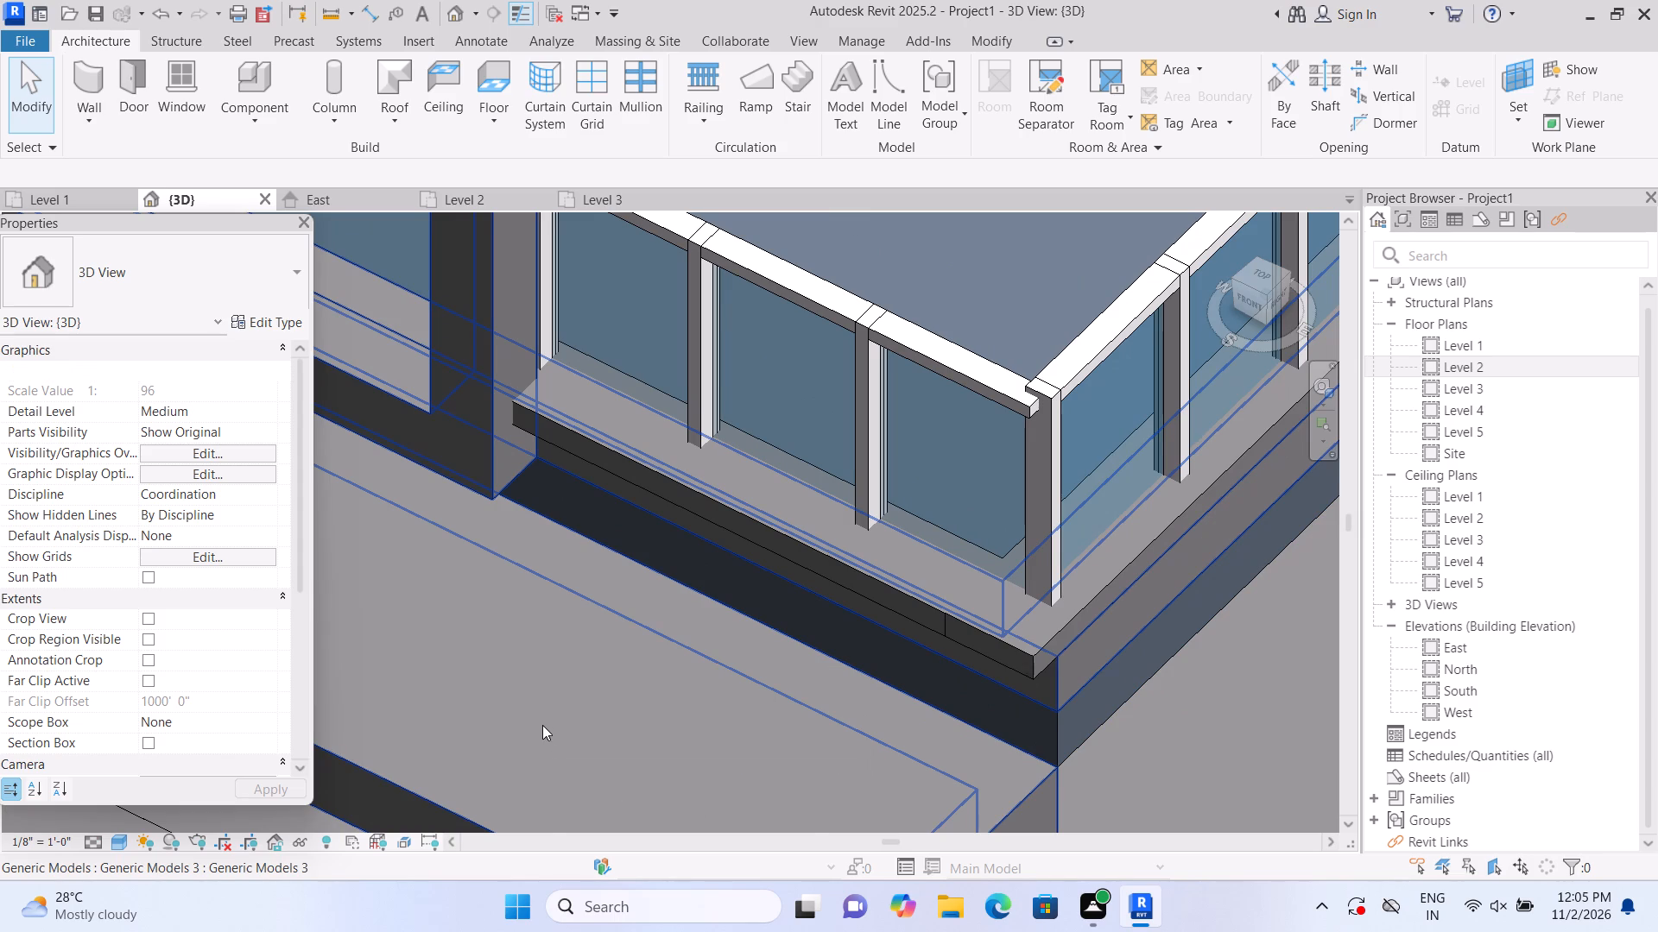
Nudge the front face of the terrace ledge's short corner segment with its shape handle to line it up with the long face.
scroll(538, 727, "down", 5)
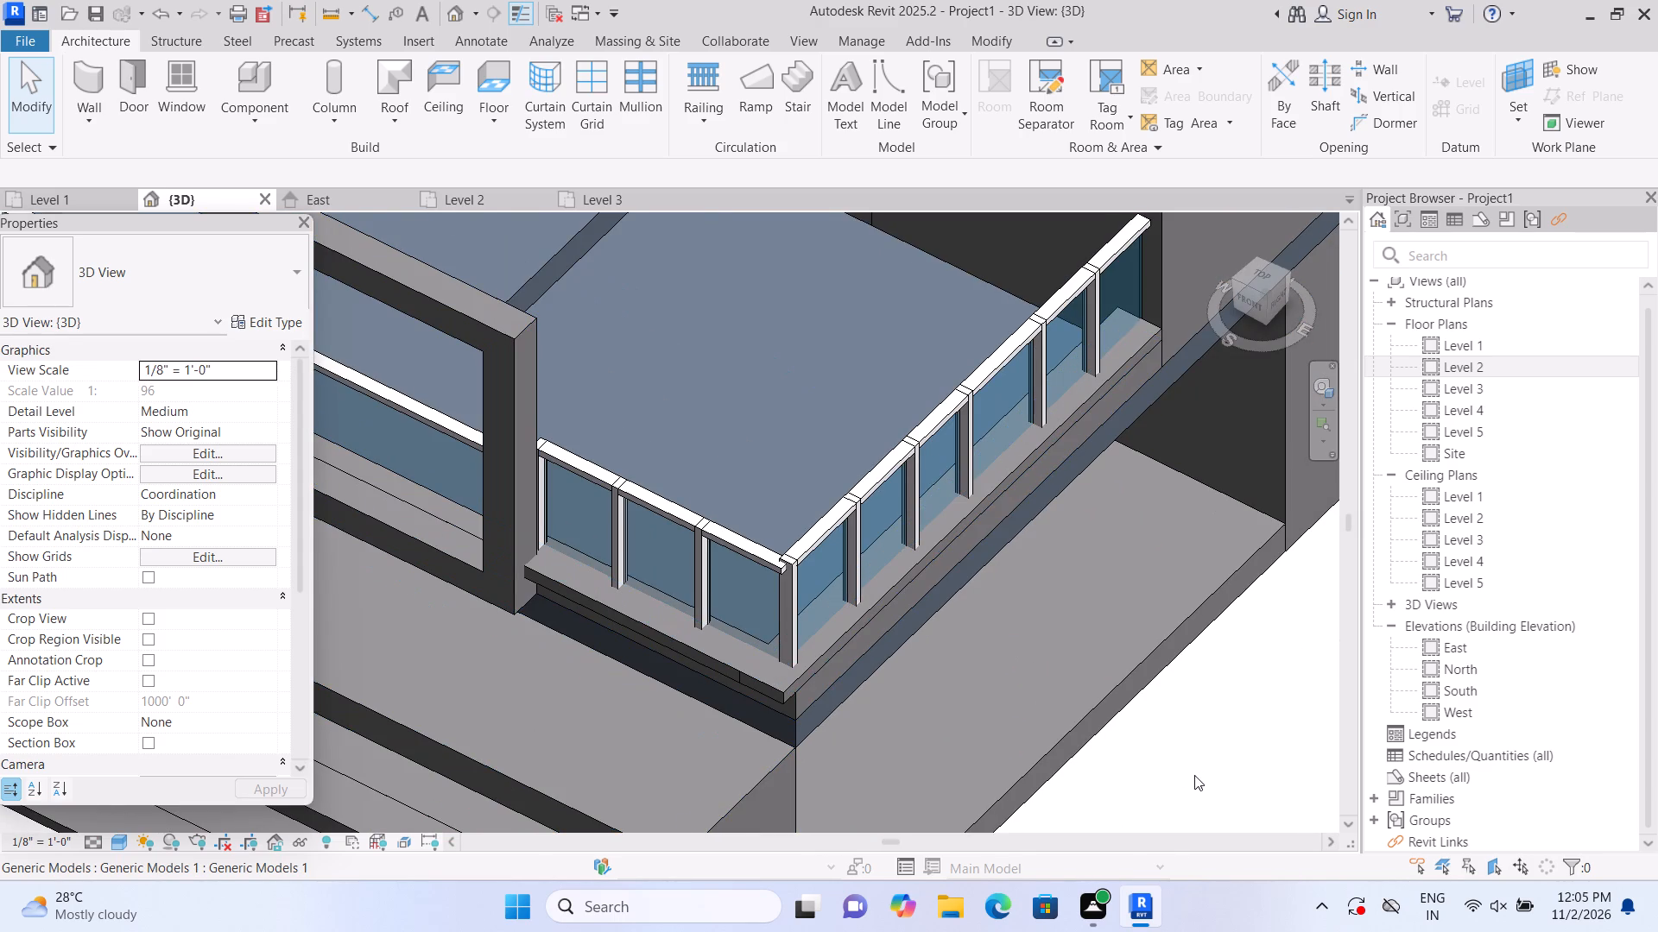
scroll(1191, 779, "up", 1)
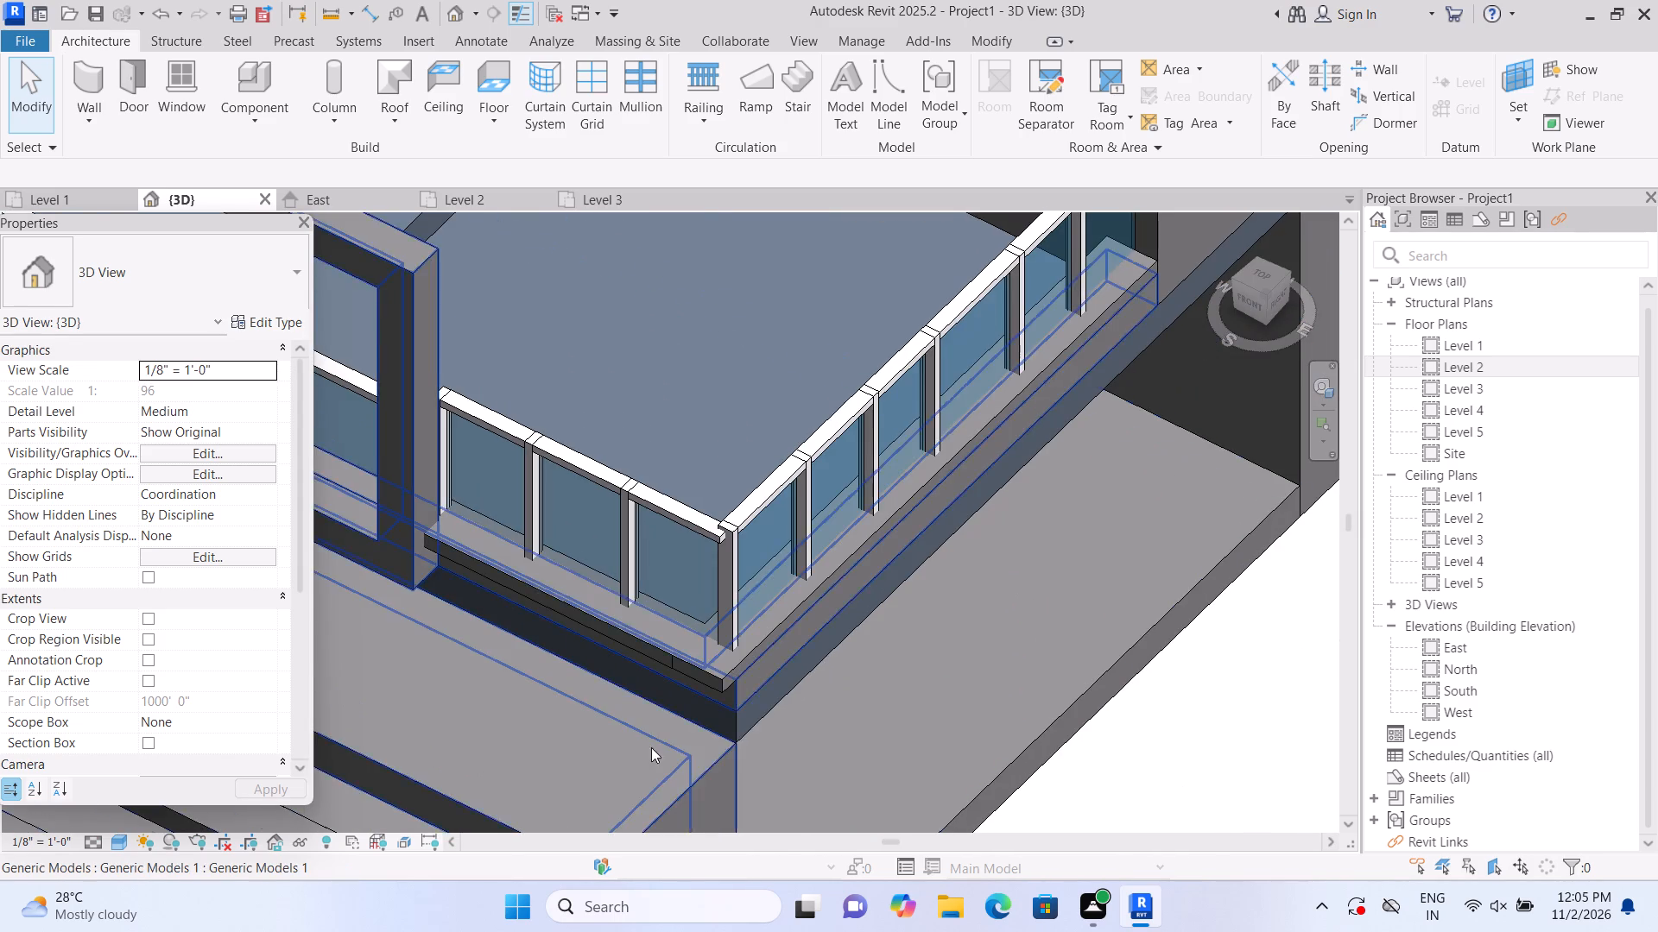
scroll(574, 690, "up", 5)
scroll(739, 658, "up", 2)
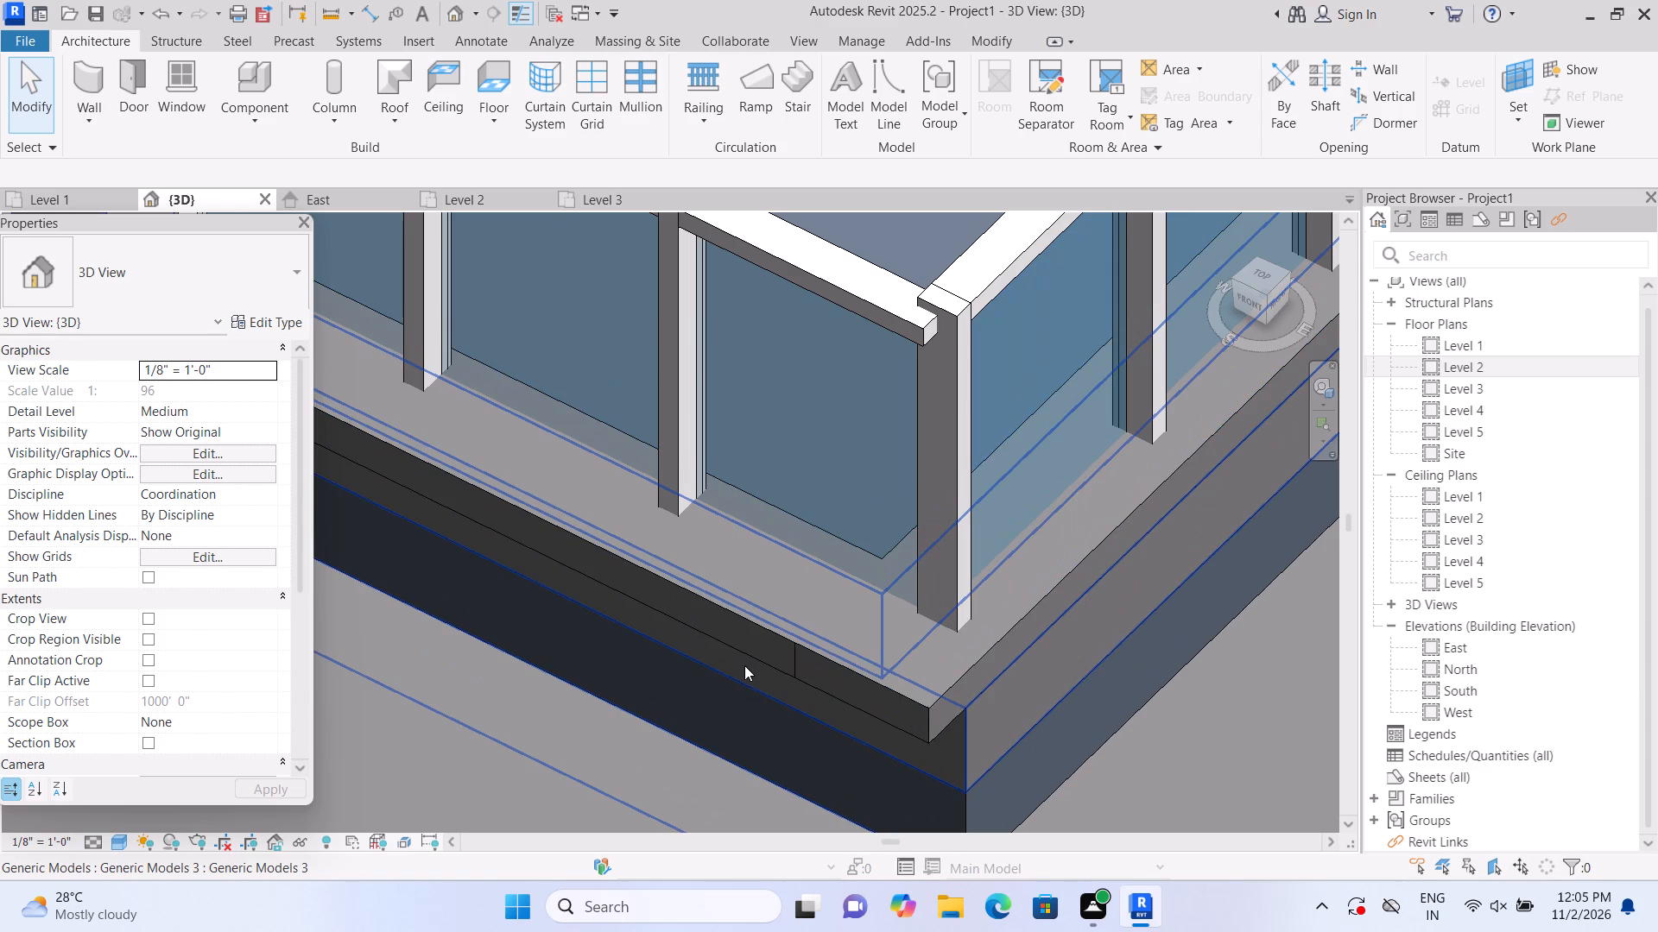
scroll(828, 702, "up", 3)
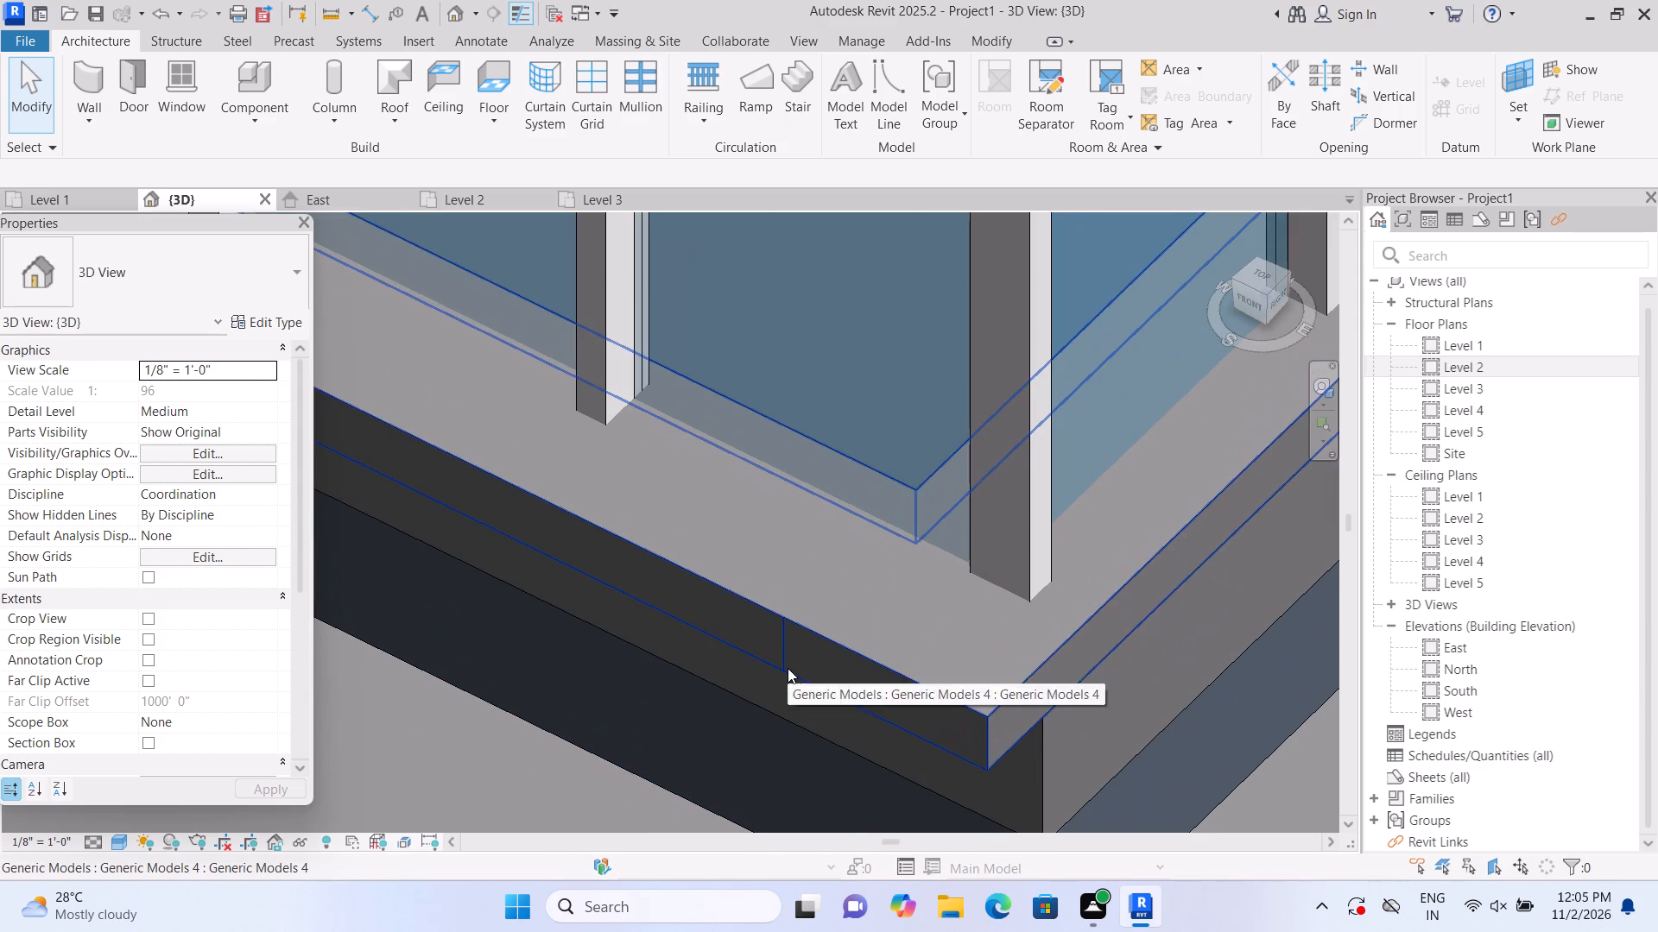
scroll(794, 669, "up", 2)
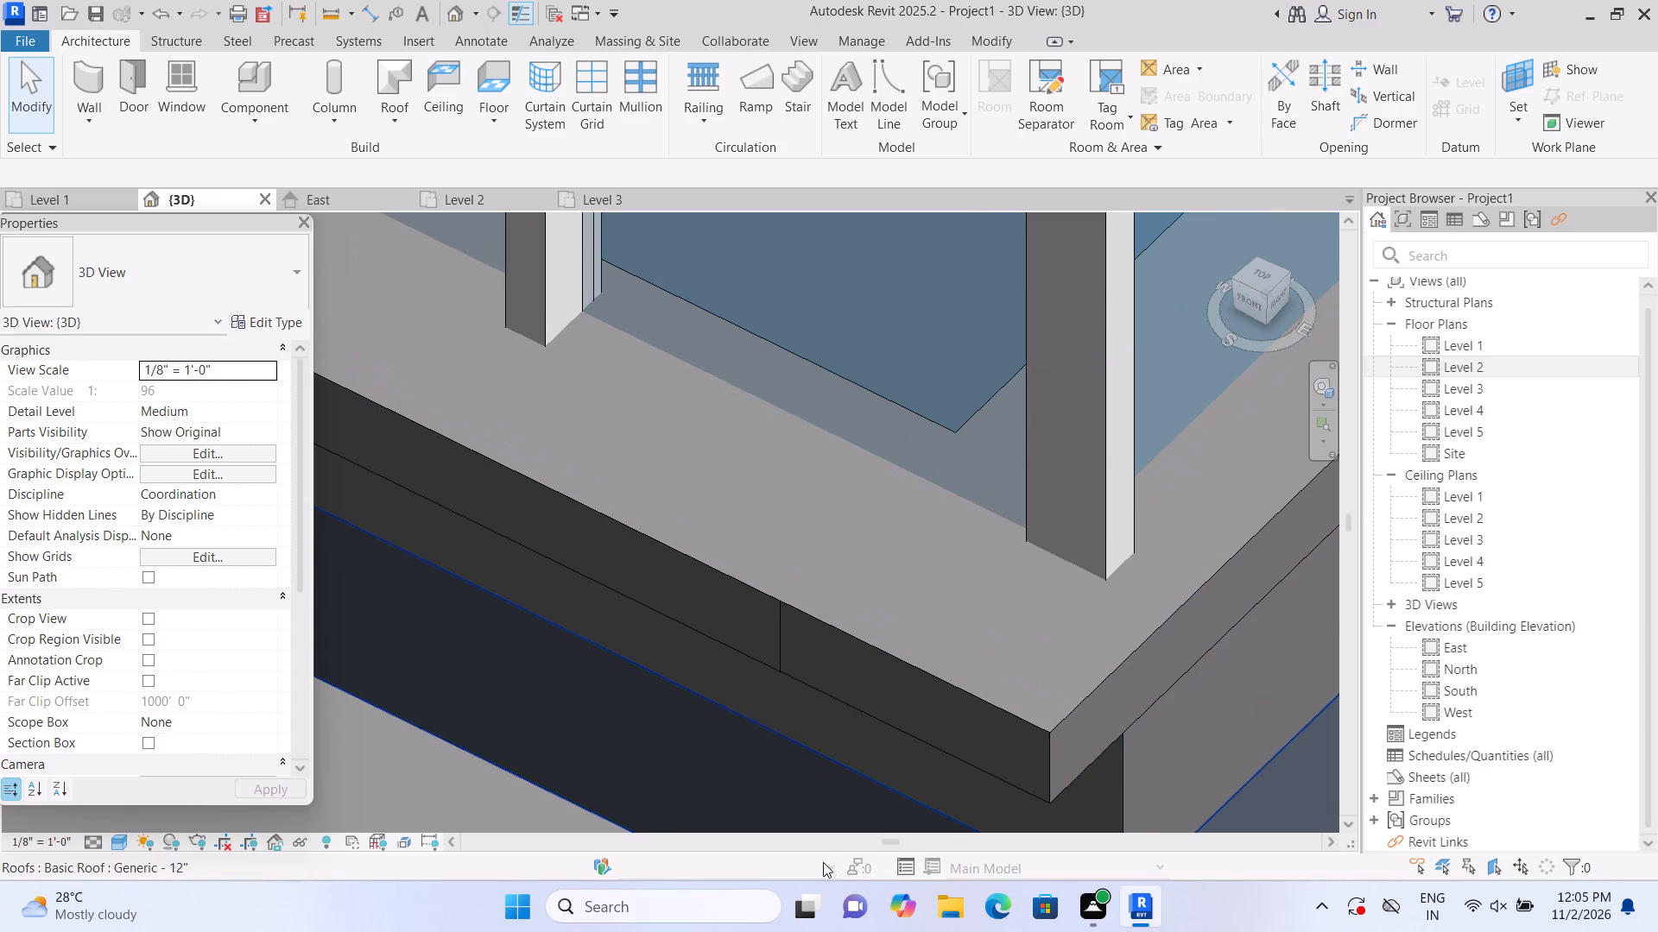
scroll(845, 874, "up", 4)
scroll(849, 631, "up", 2)
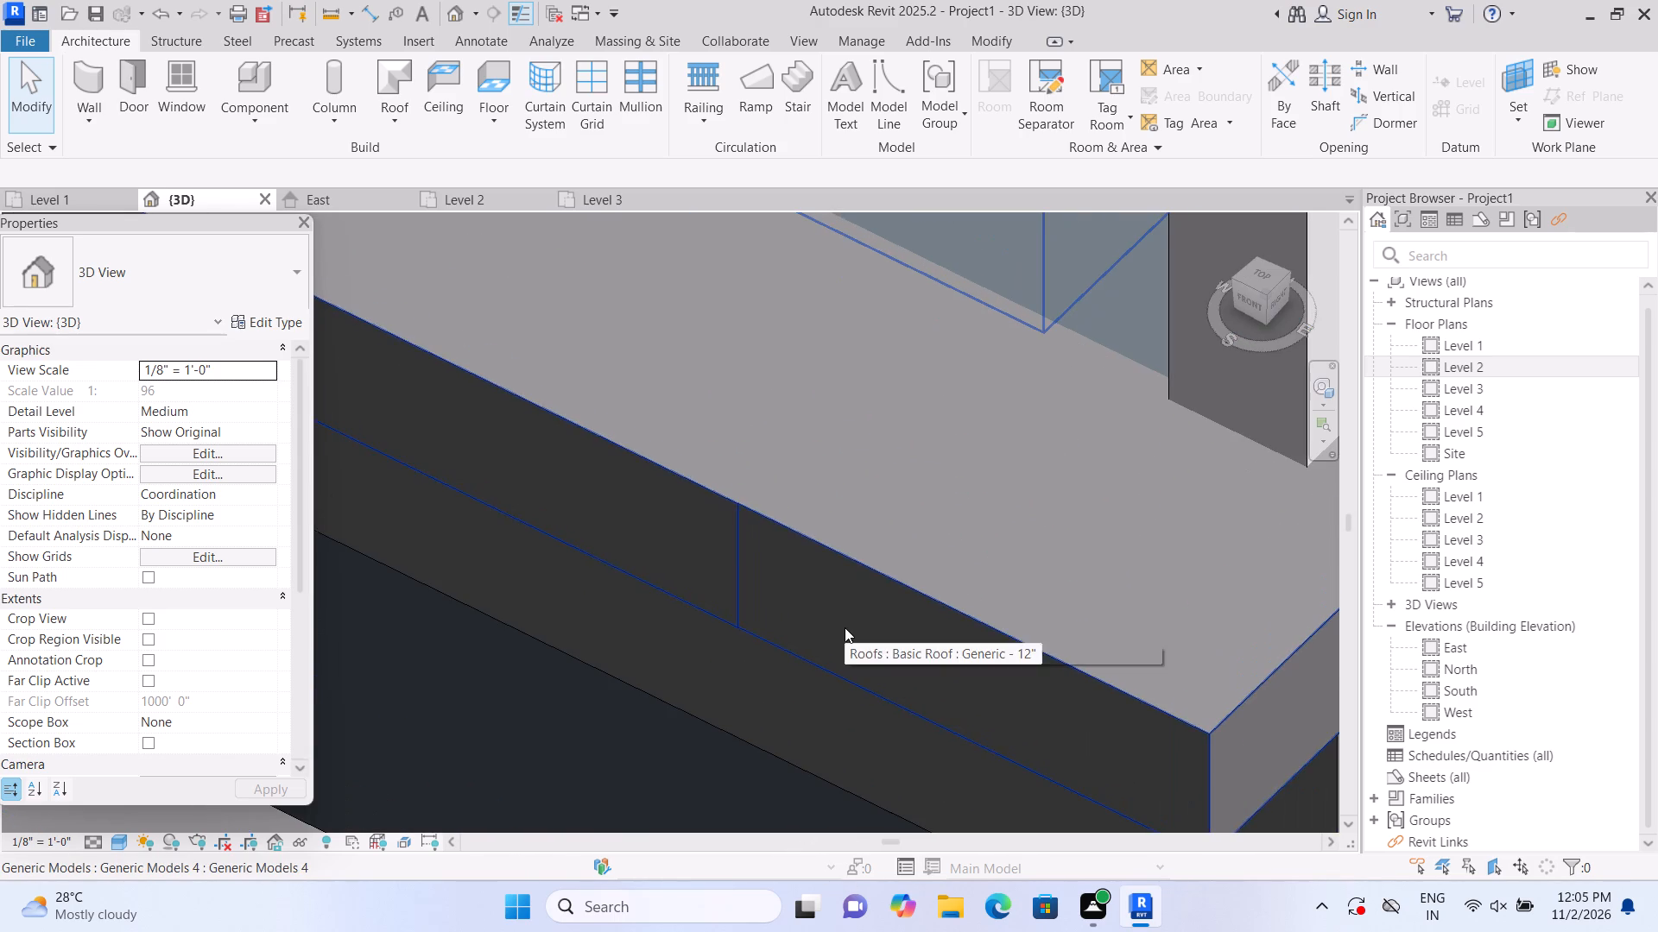
left_click(845, 627)
scroll(841, 626, "up", 3)
scroll(872, 652, "down", 2)
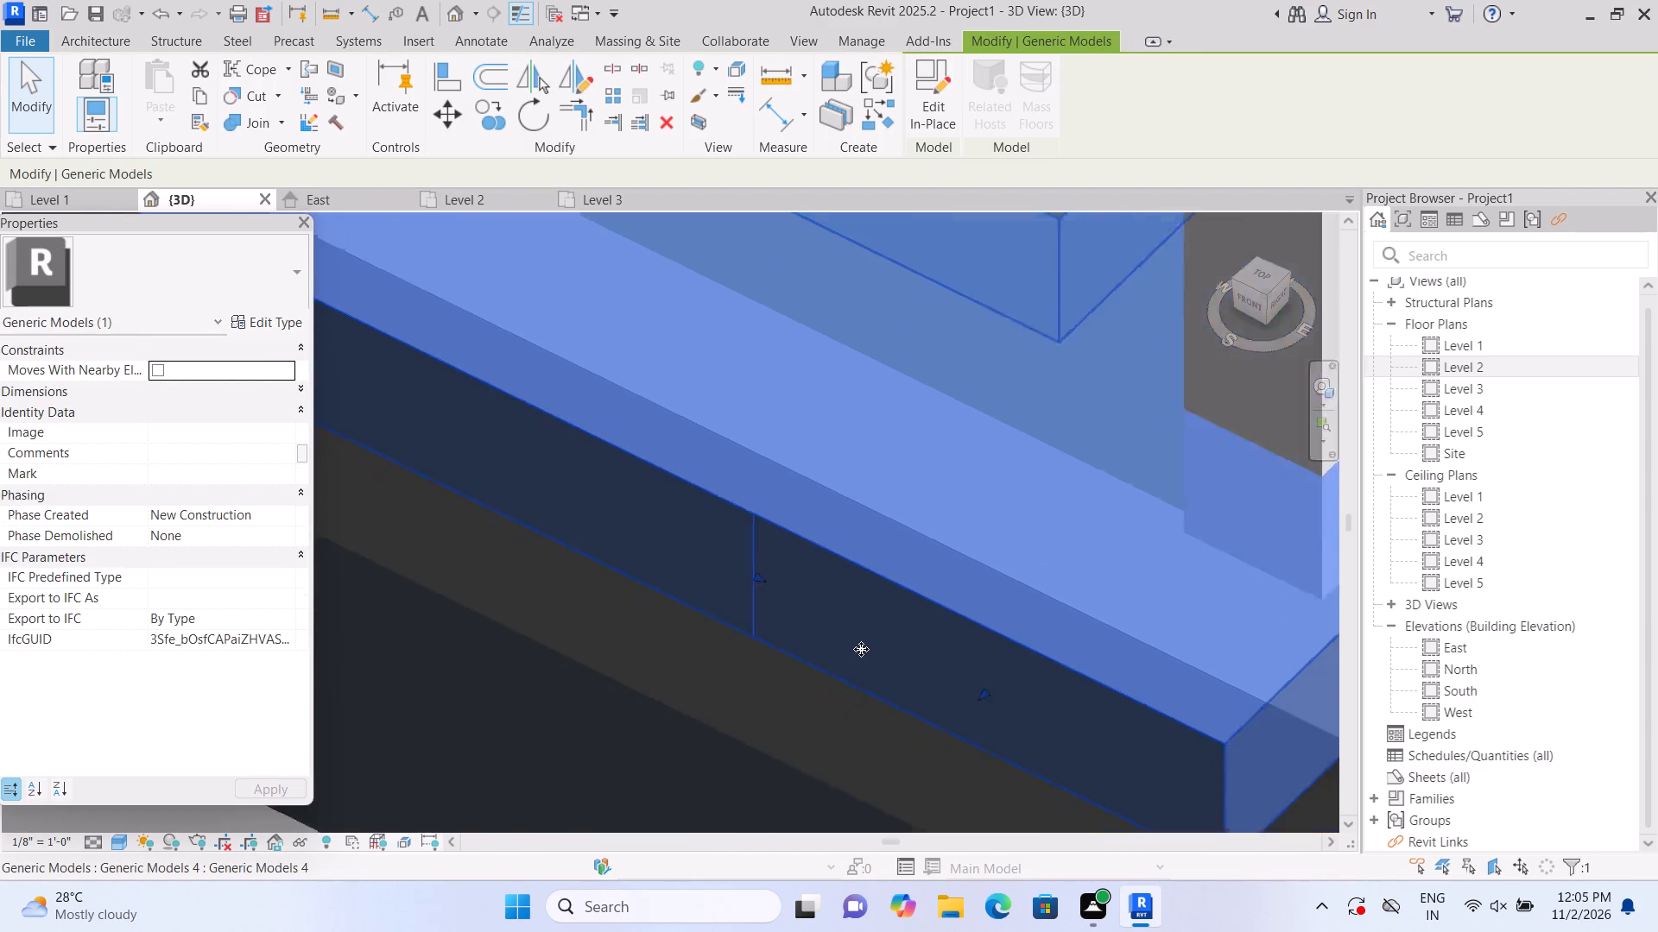
scroll(861, 649, "down", 5)
scroll(931, 765, "up", 2)
middle_click_drag(917, 765, 733, 762)
scroll(737, 756, "up", 2)
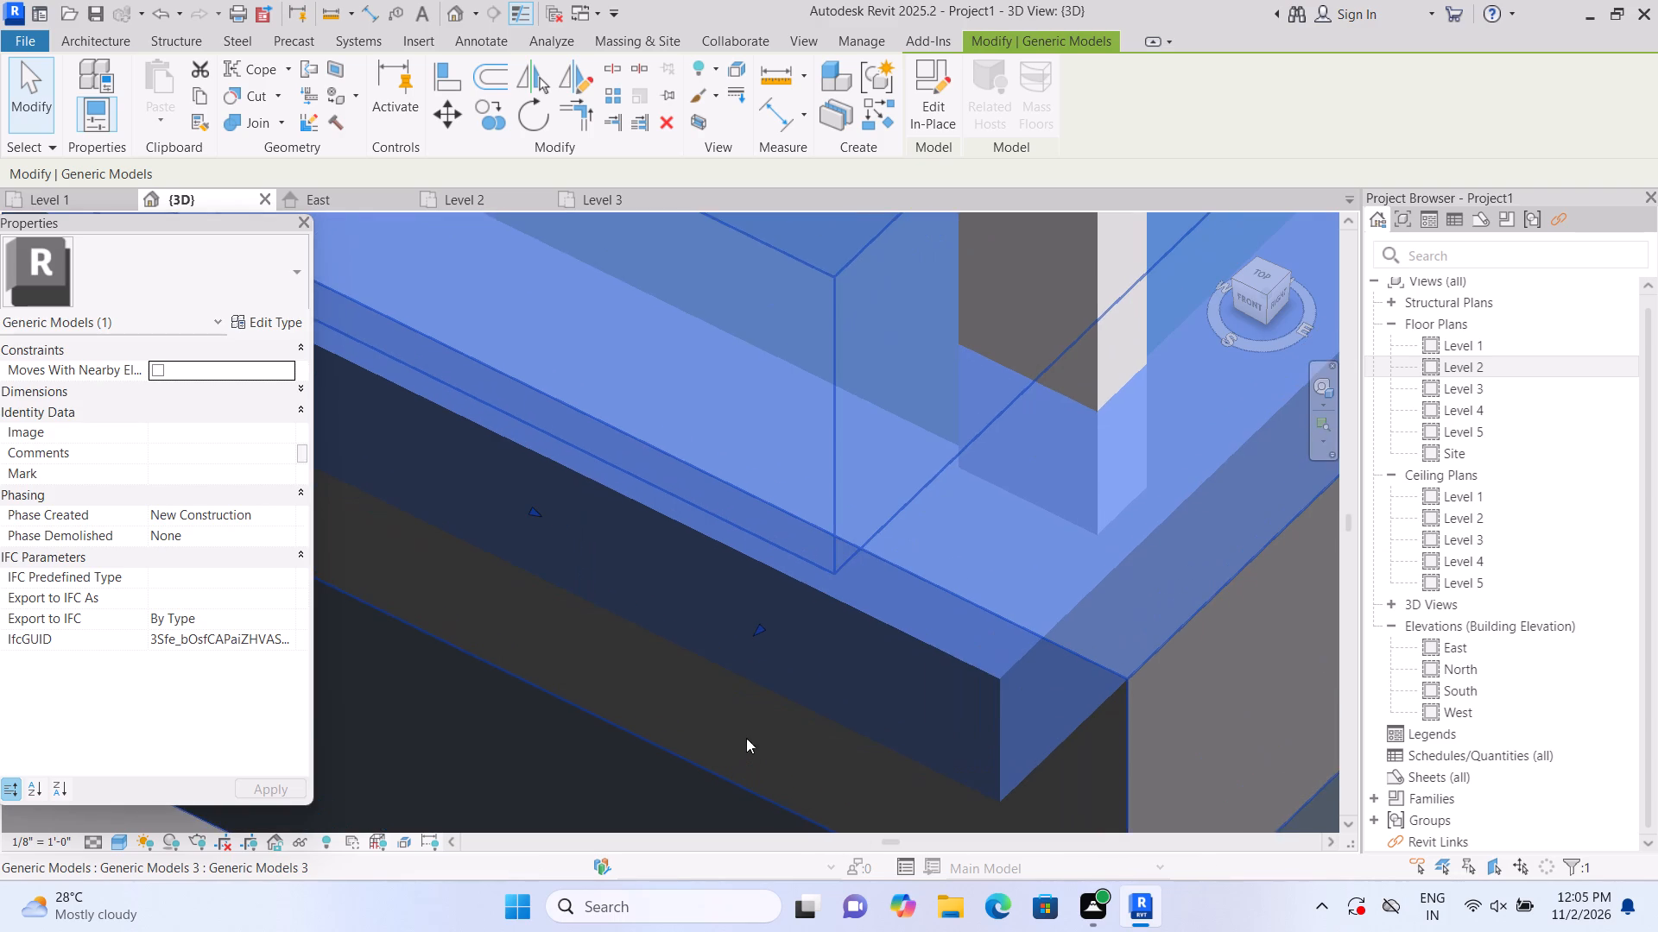
scroll(750, 697, "up", 1)
left_click(763, 616)
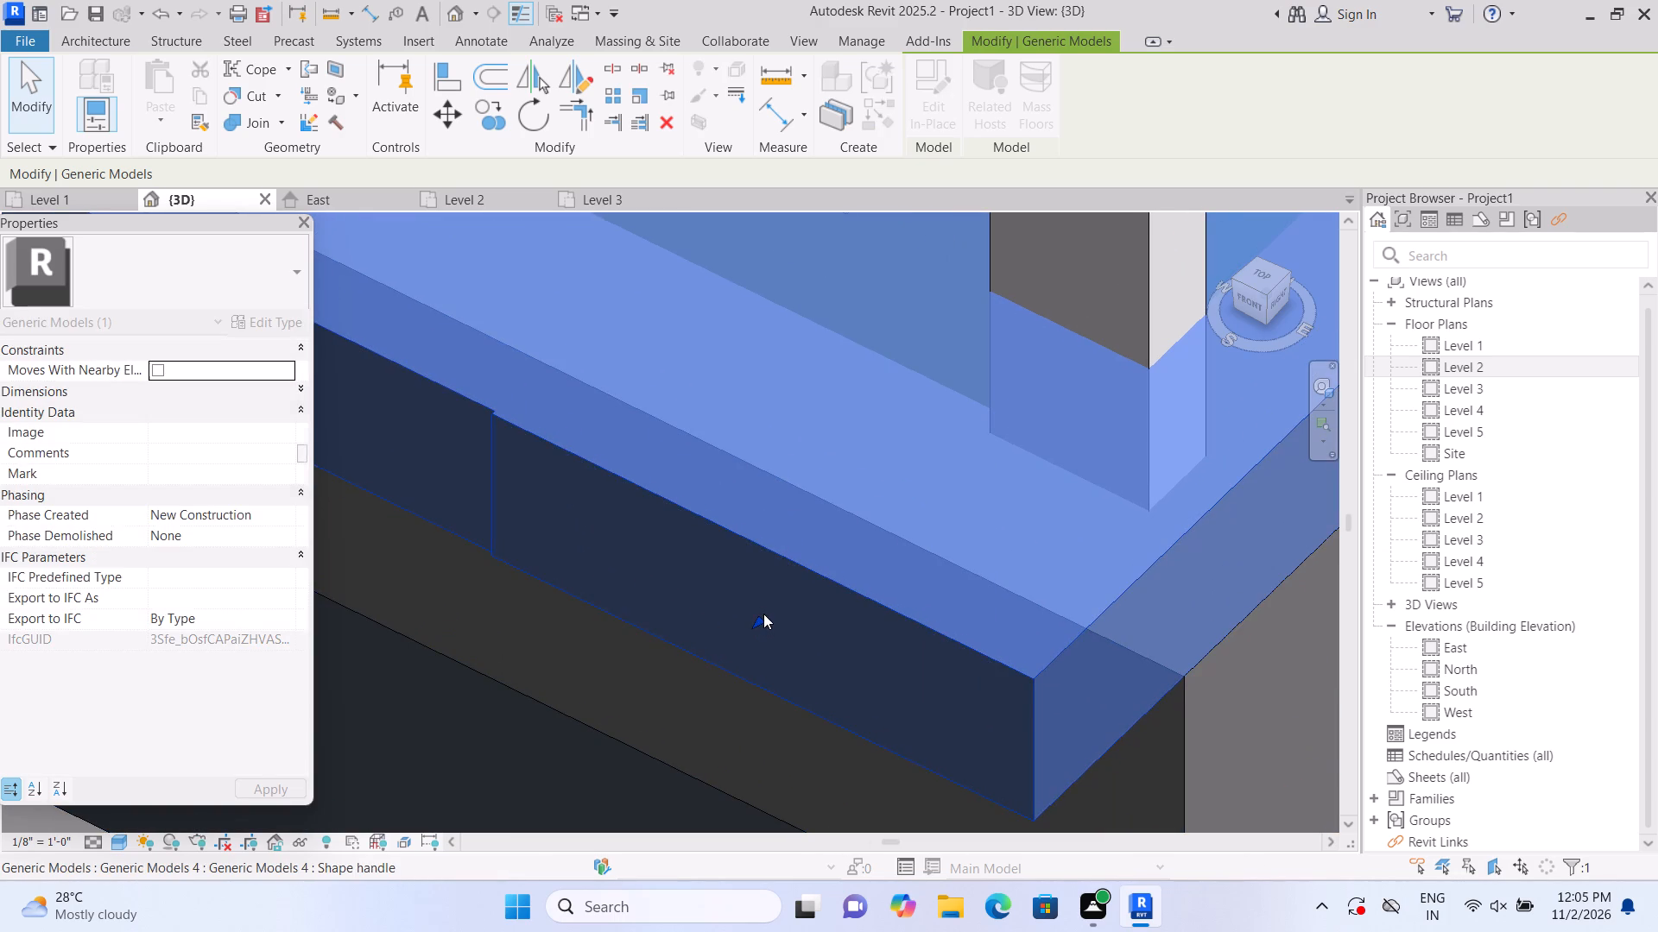
scroll(767, 620, "down", 3)
scroll(761, 636, "up", 4)
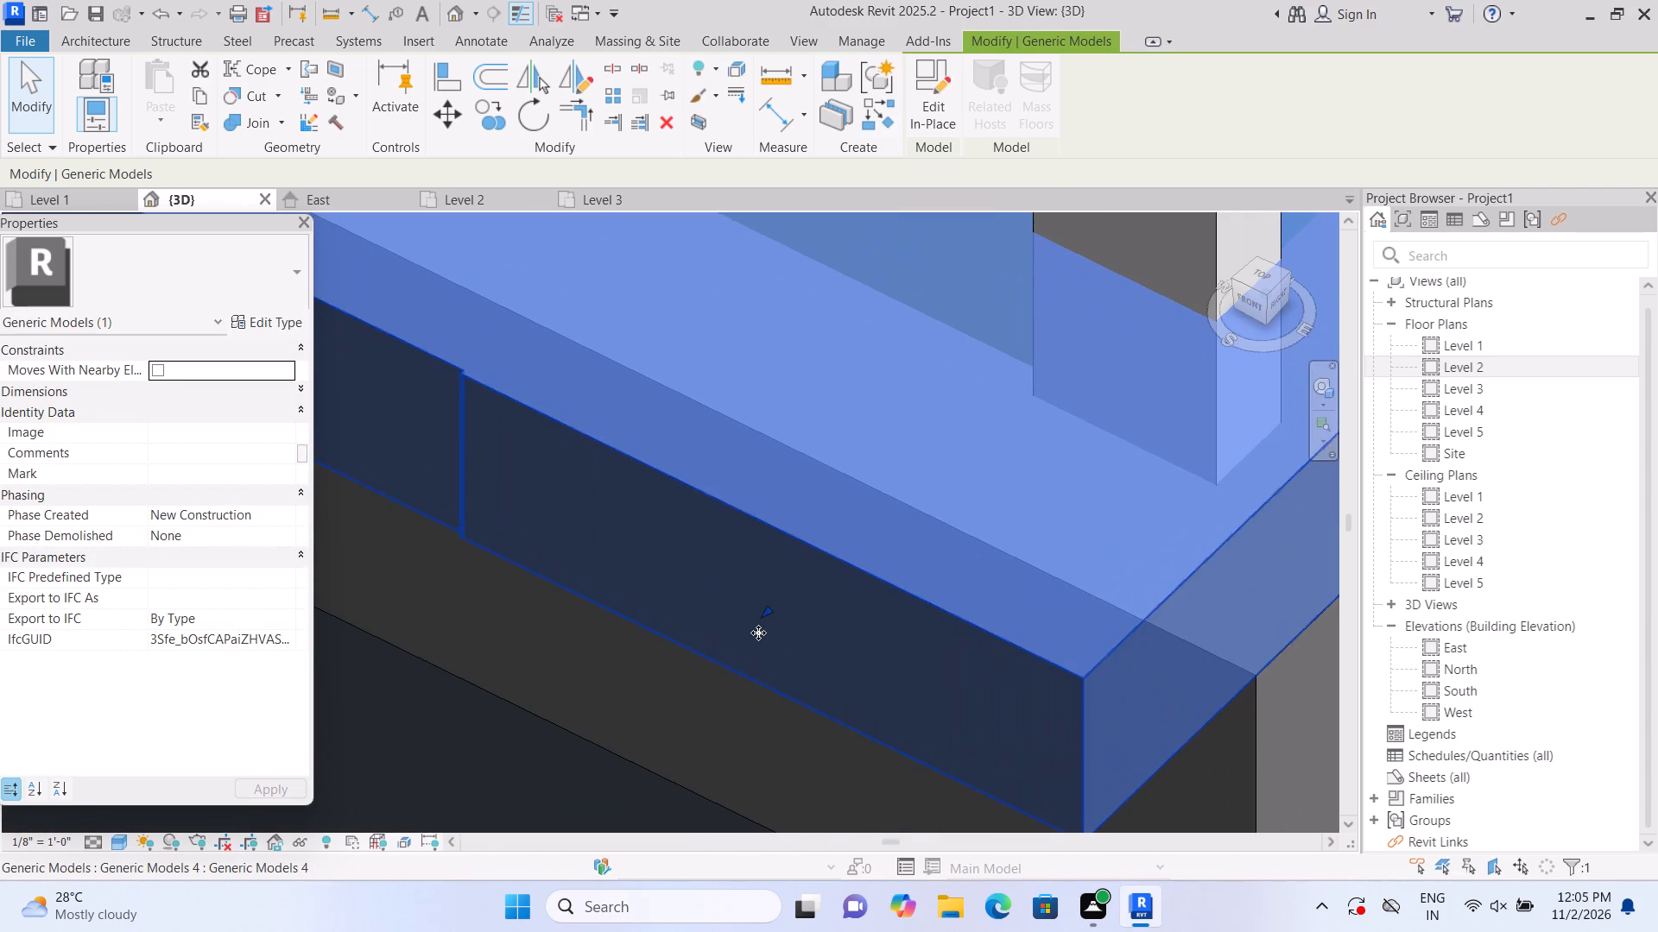
left_click_drag(769, 610, 781, 596)
left_click(782, 601)
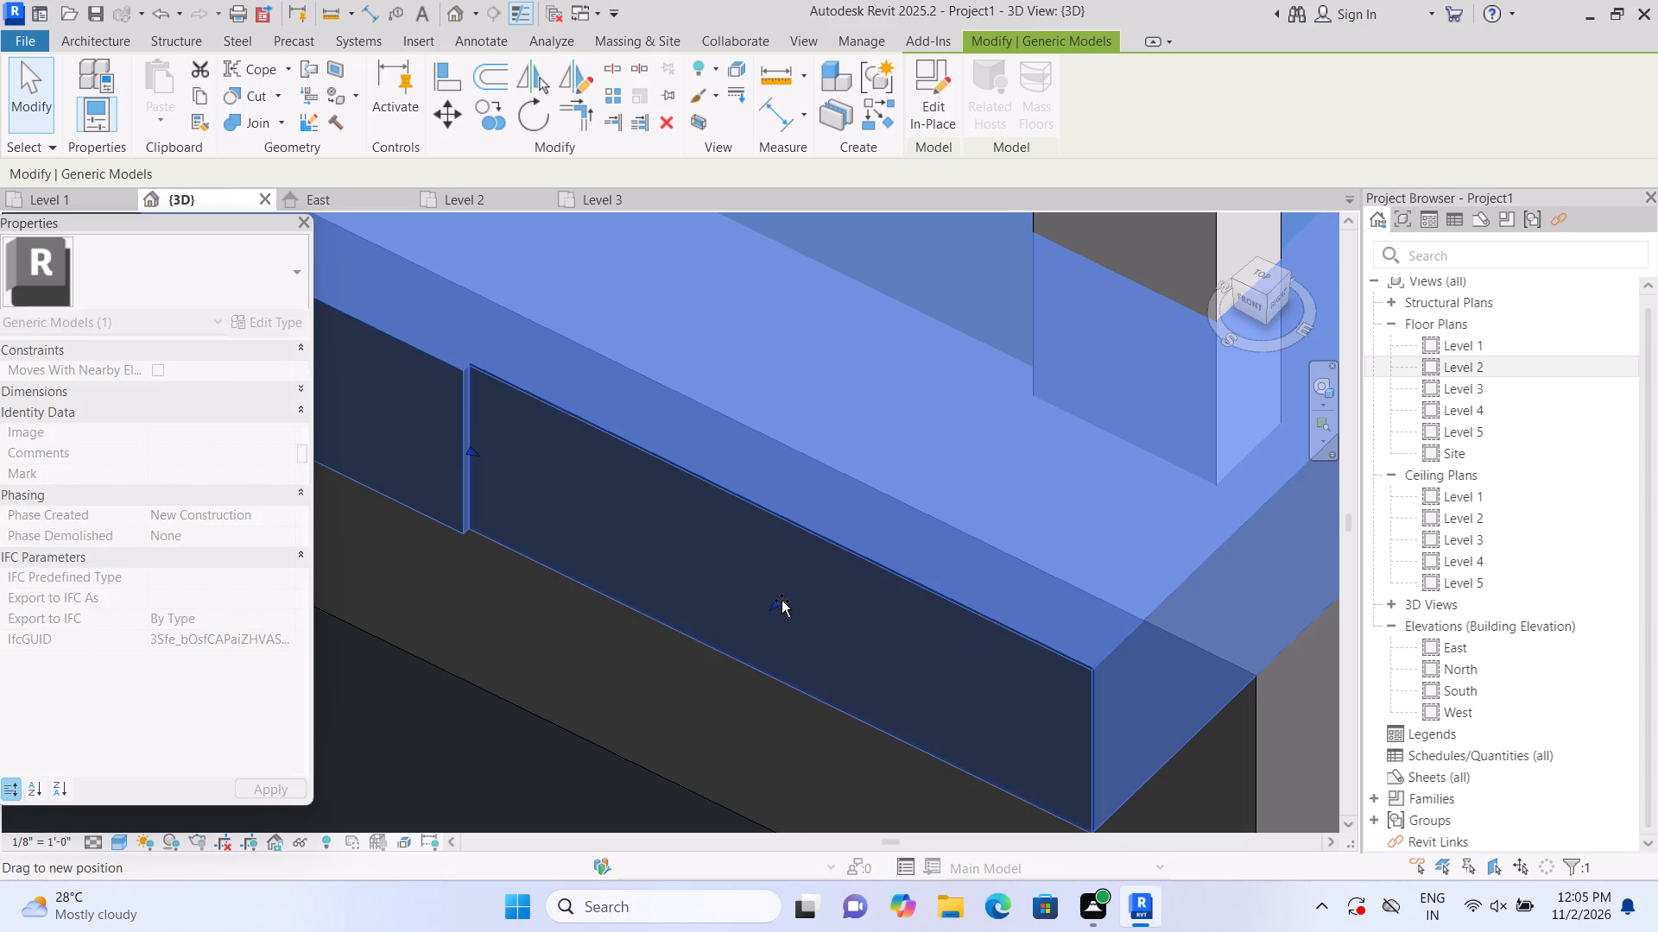
left_click(775, 602)
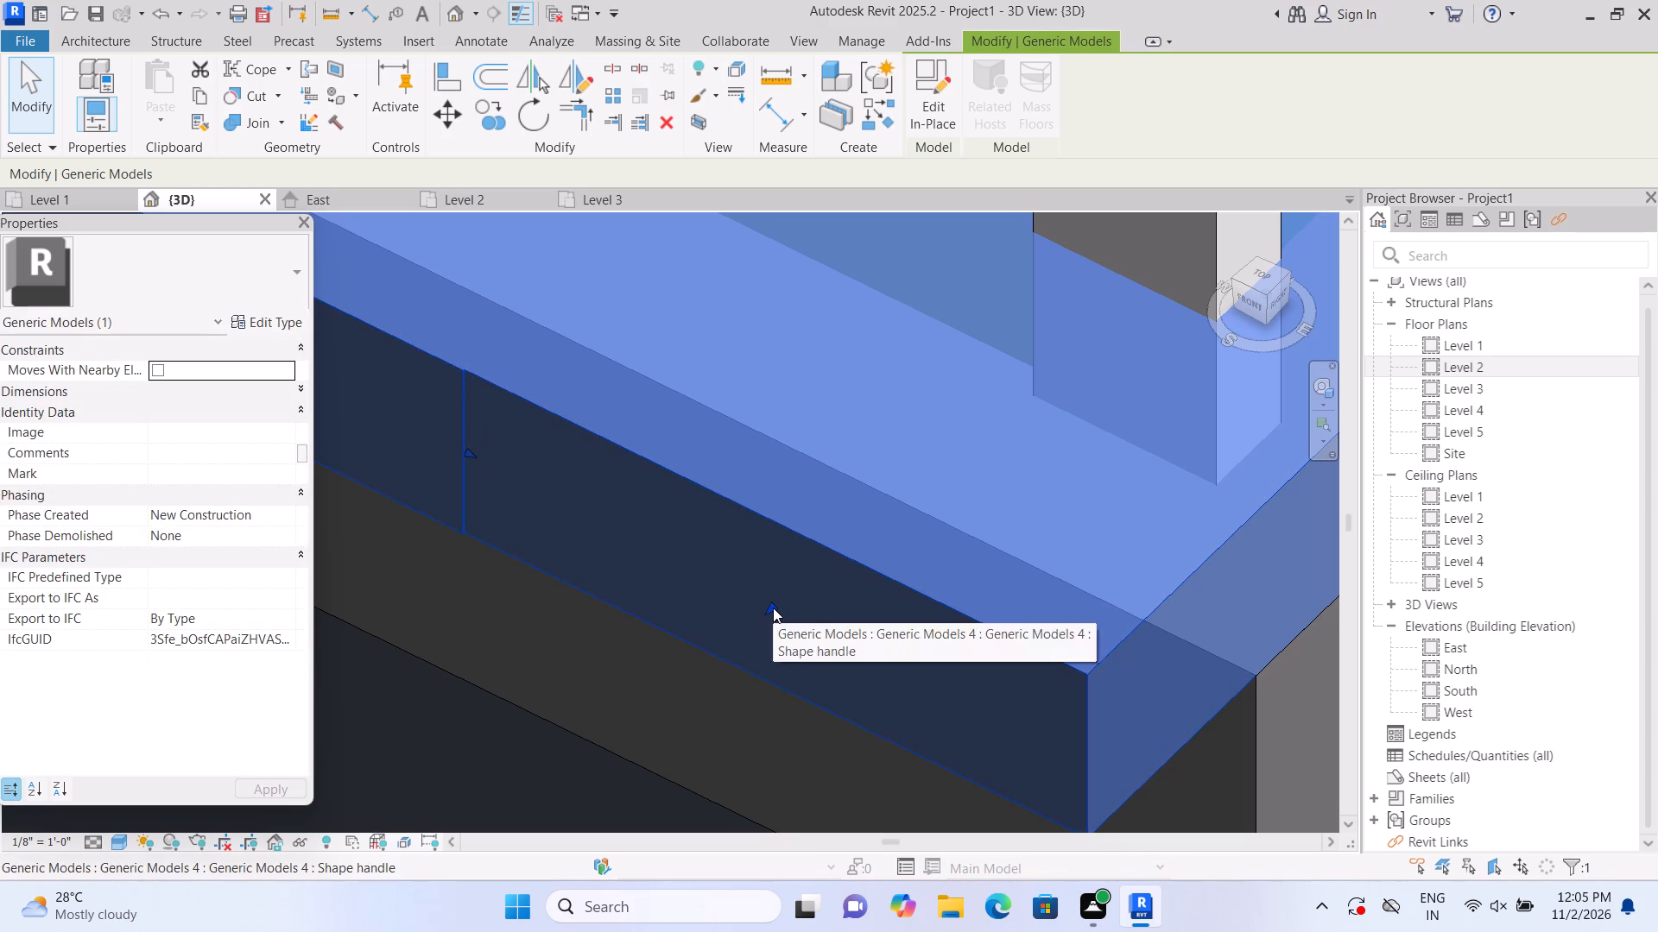
left_click(773, 608)
left_click_drag(770, 609, 781, 603)
scroll(782, 603, "down", 9)
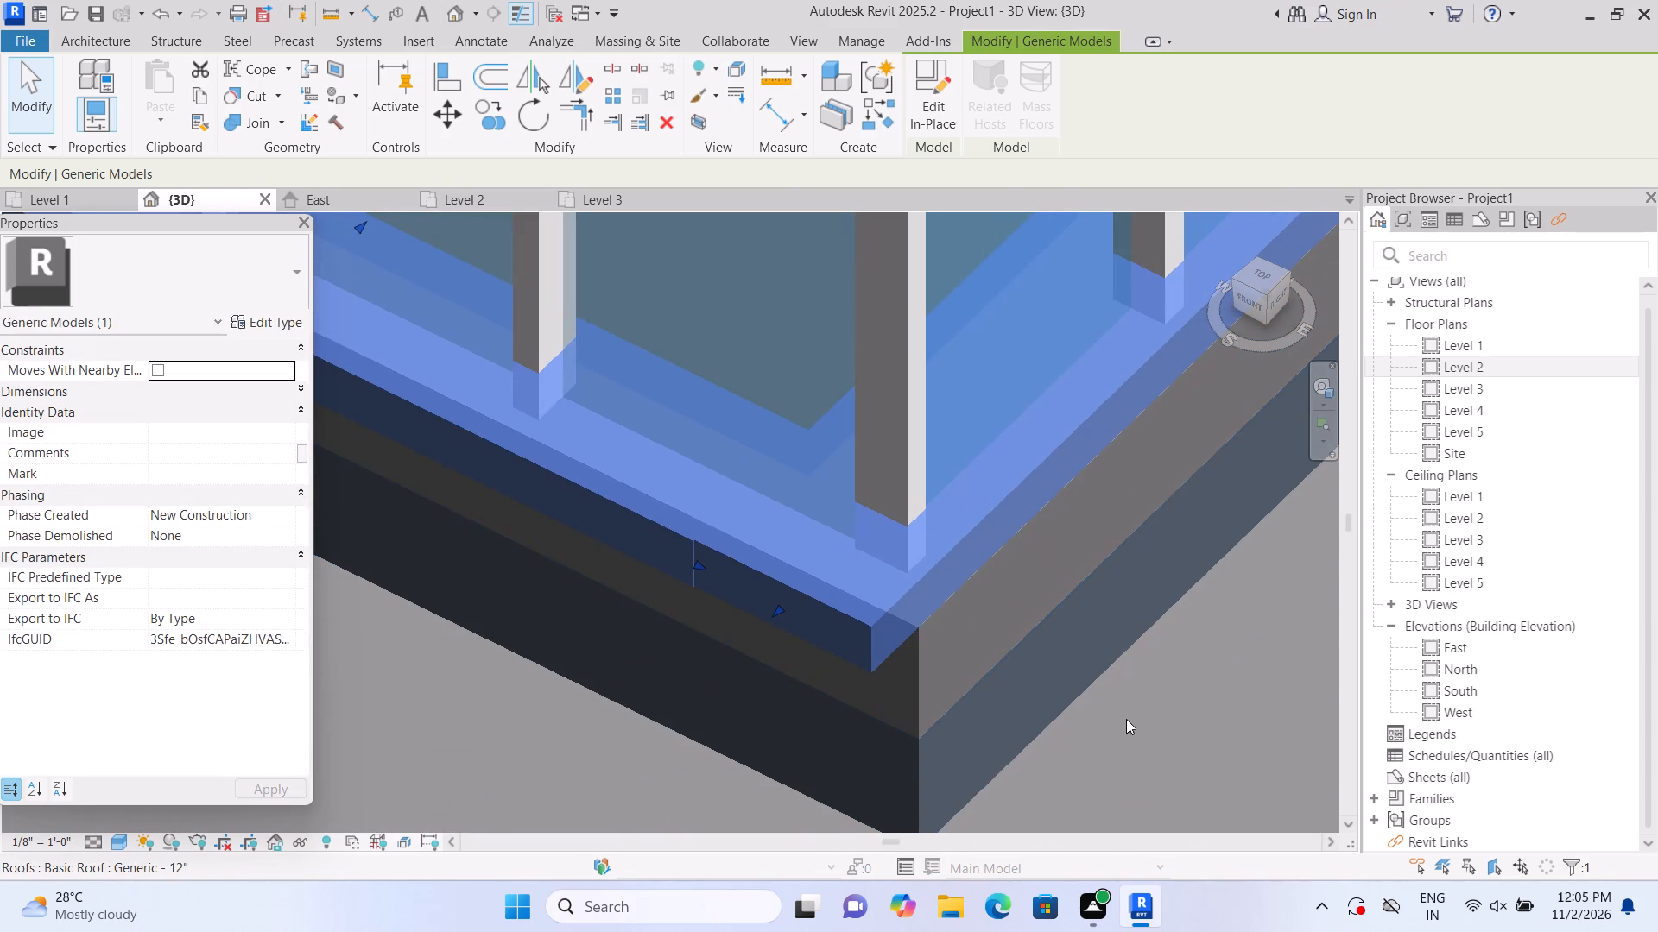
left_click(1126, 719)
scroll(1129, 719, "down", 3)
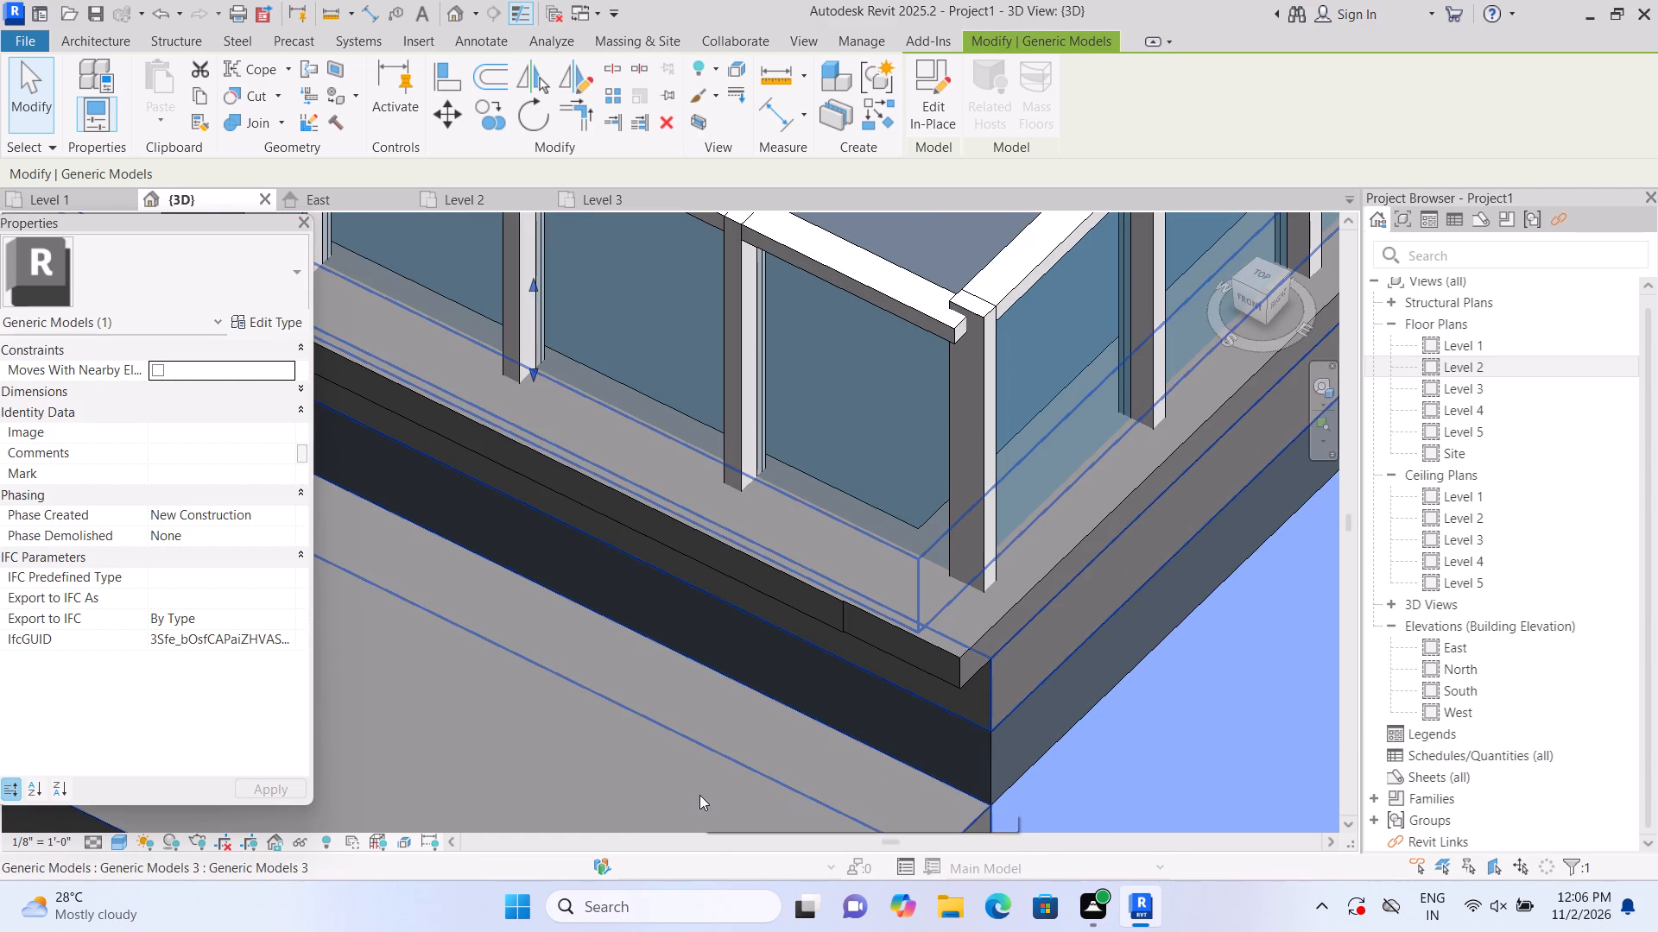
key("Escape")
Open the front frame's generic model for in-place editing, examine the terrace ledge seam up to the front view, and finish the model.
scroll(714, 777, "down", 4)
scroll(840, 750, "down", 2)
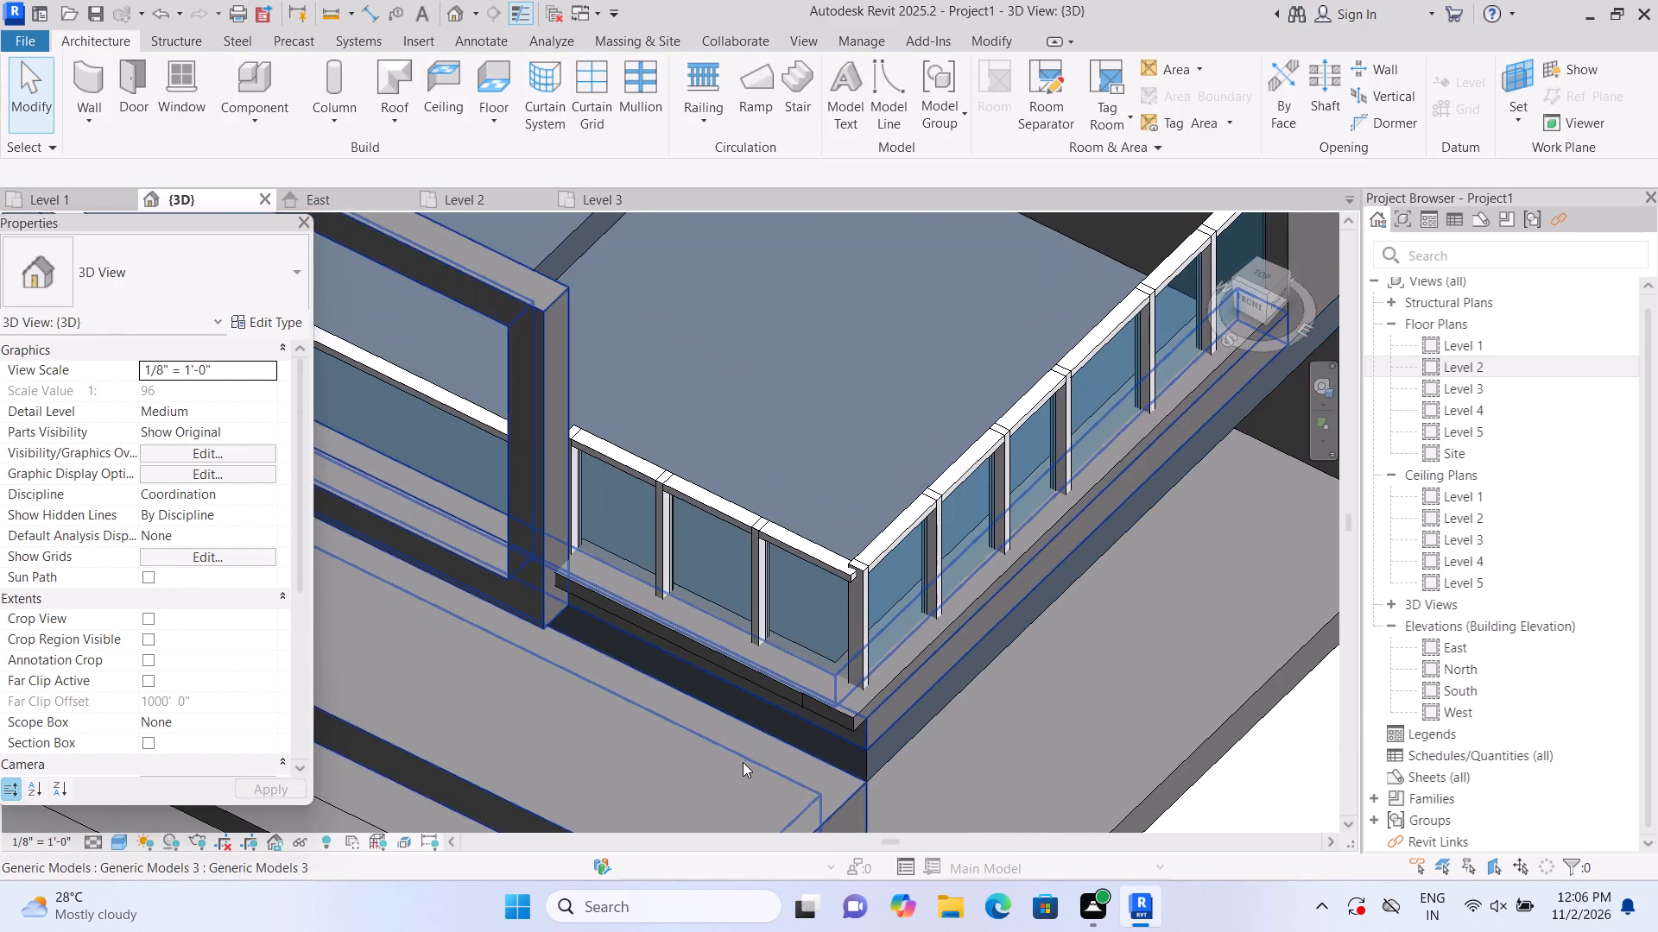
middle_click_drag(741, 762, 763, 623)
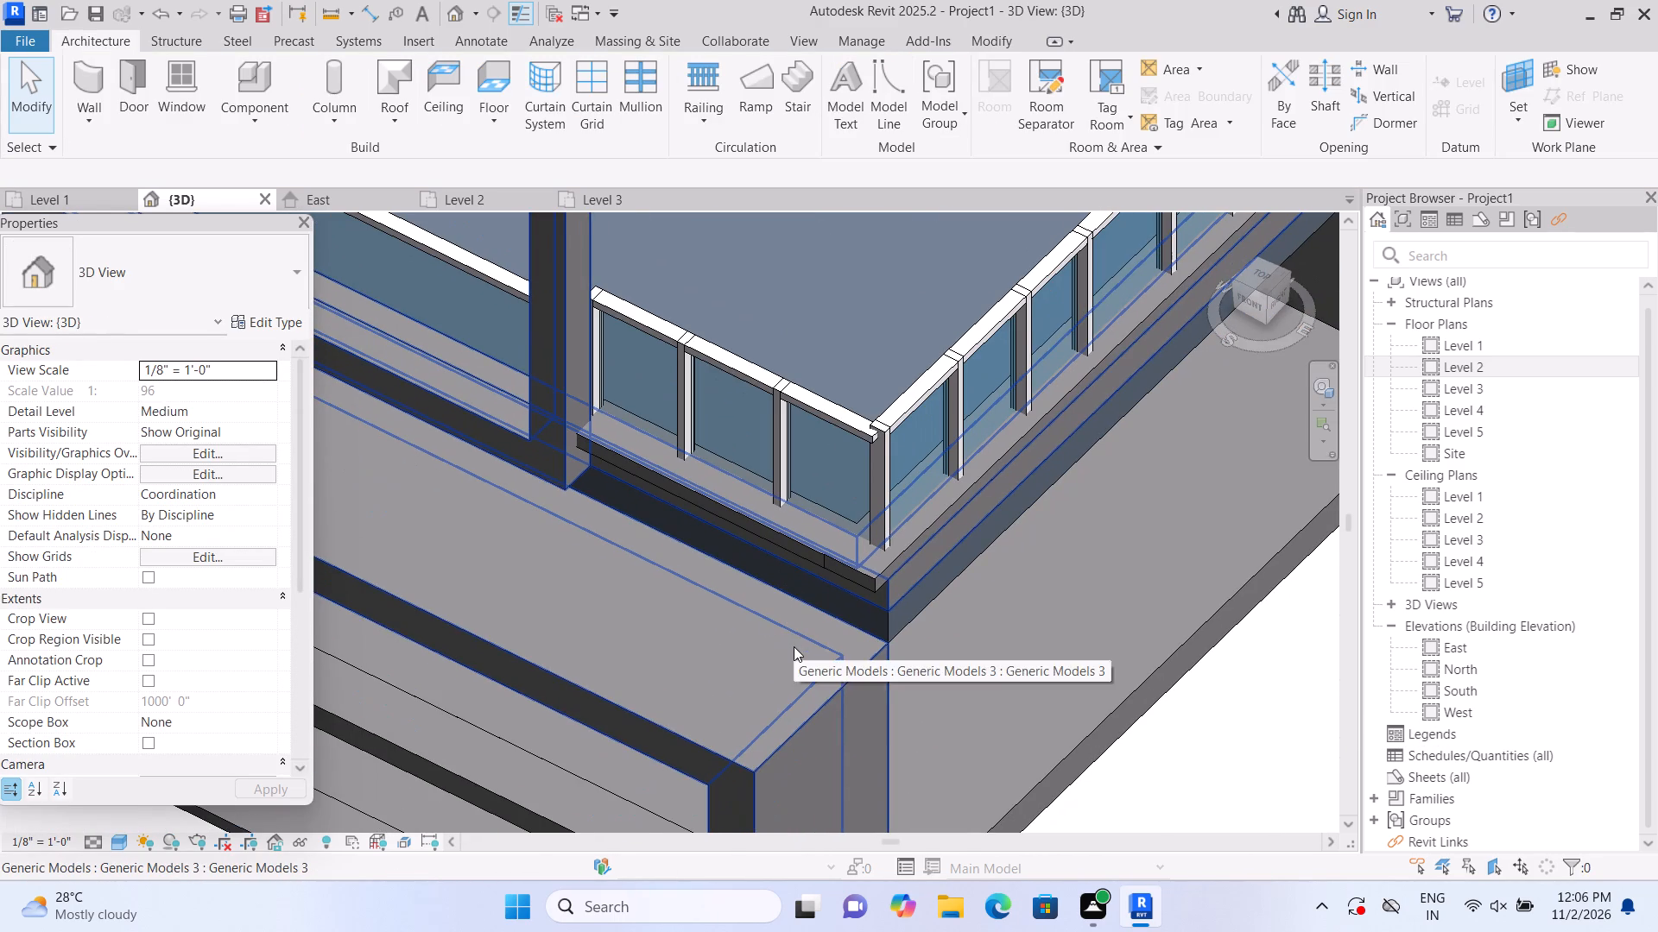
scroll(794, 646, "down", 1)
left_click(756, 660)
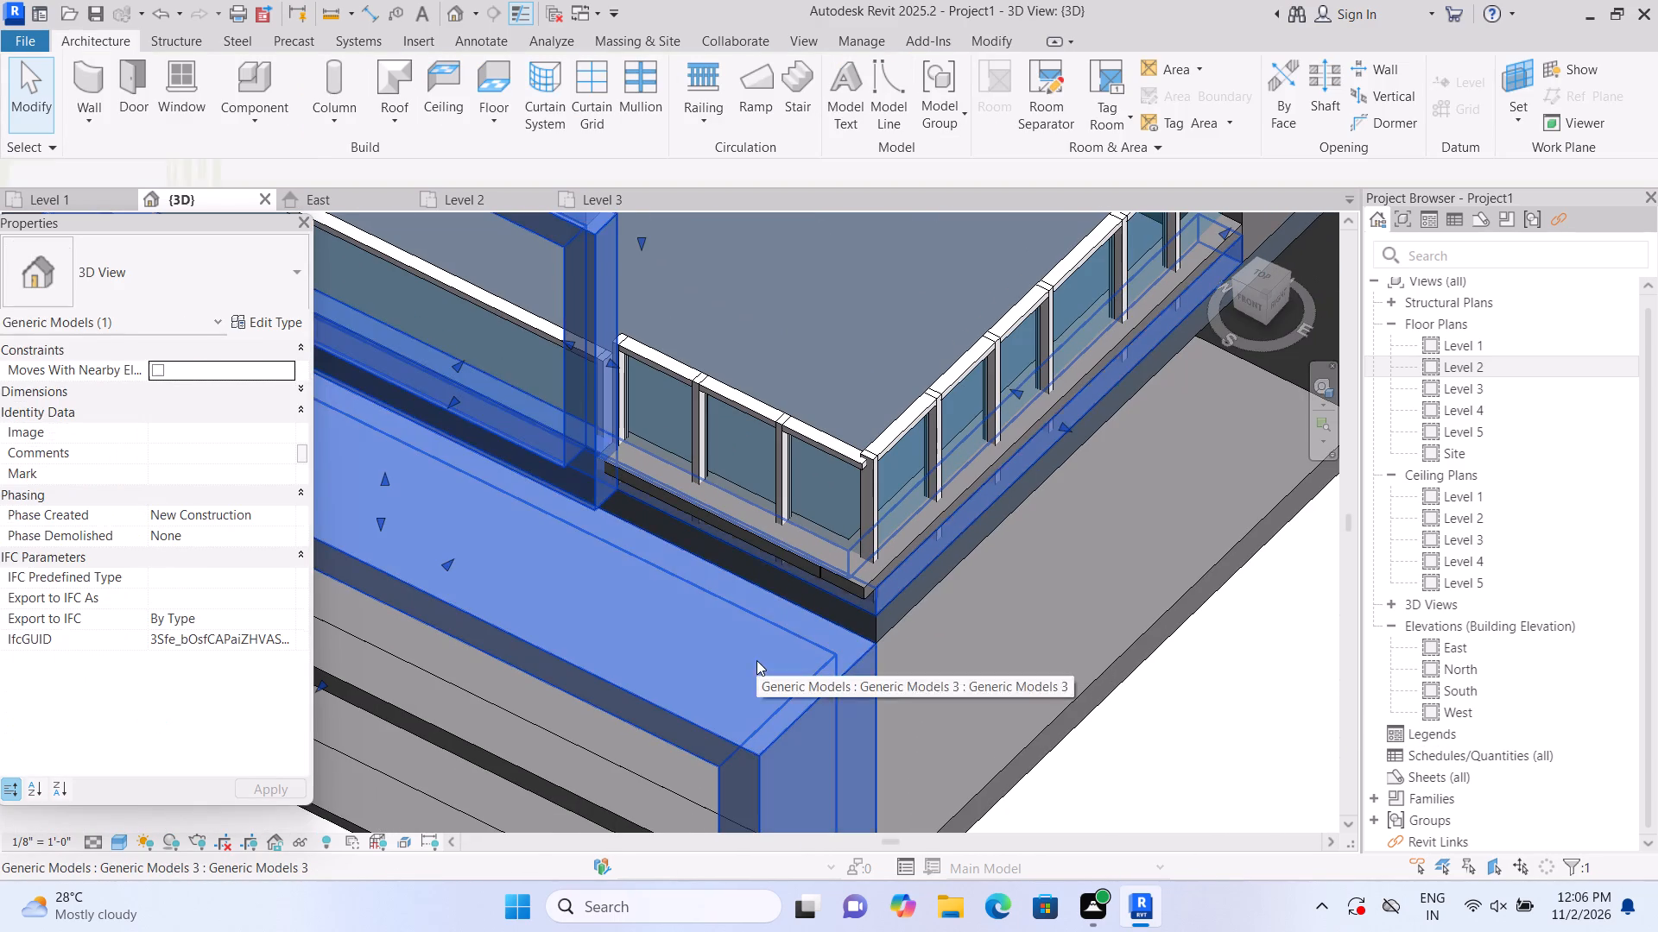
left_click(947, 116)
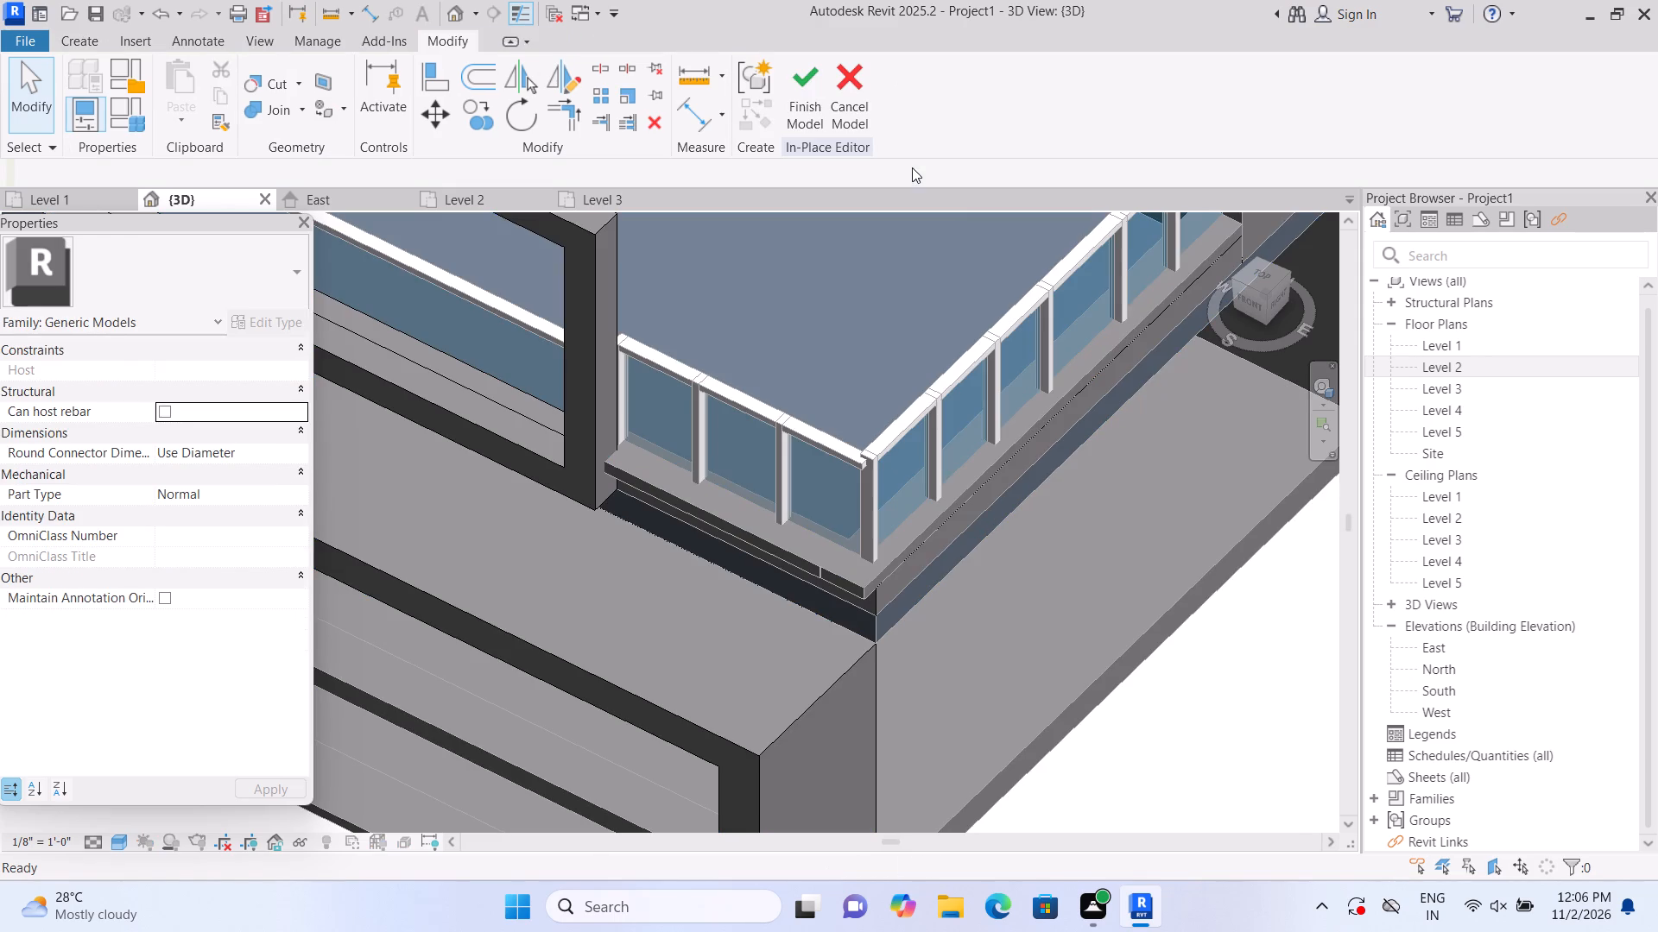
scroll(709, 725, "up", 3)
scroll(792, 524, "up", 1)
middle_click_drag(799, 520, 630, 751)
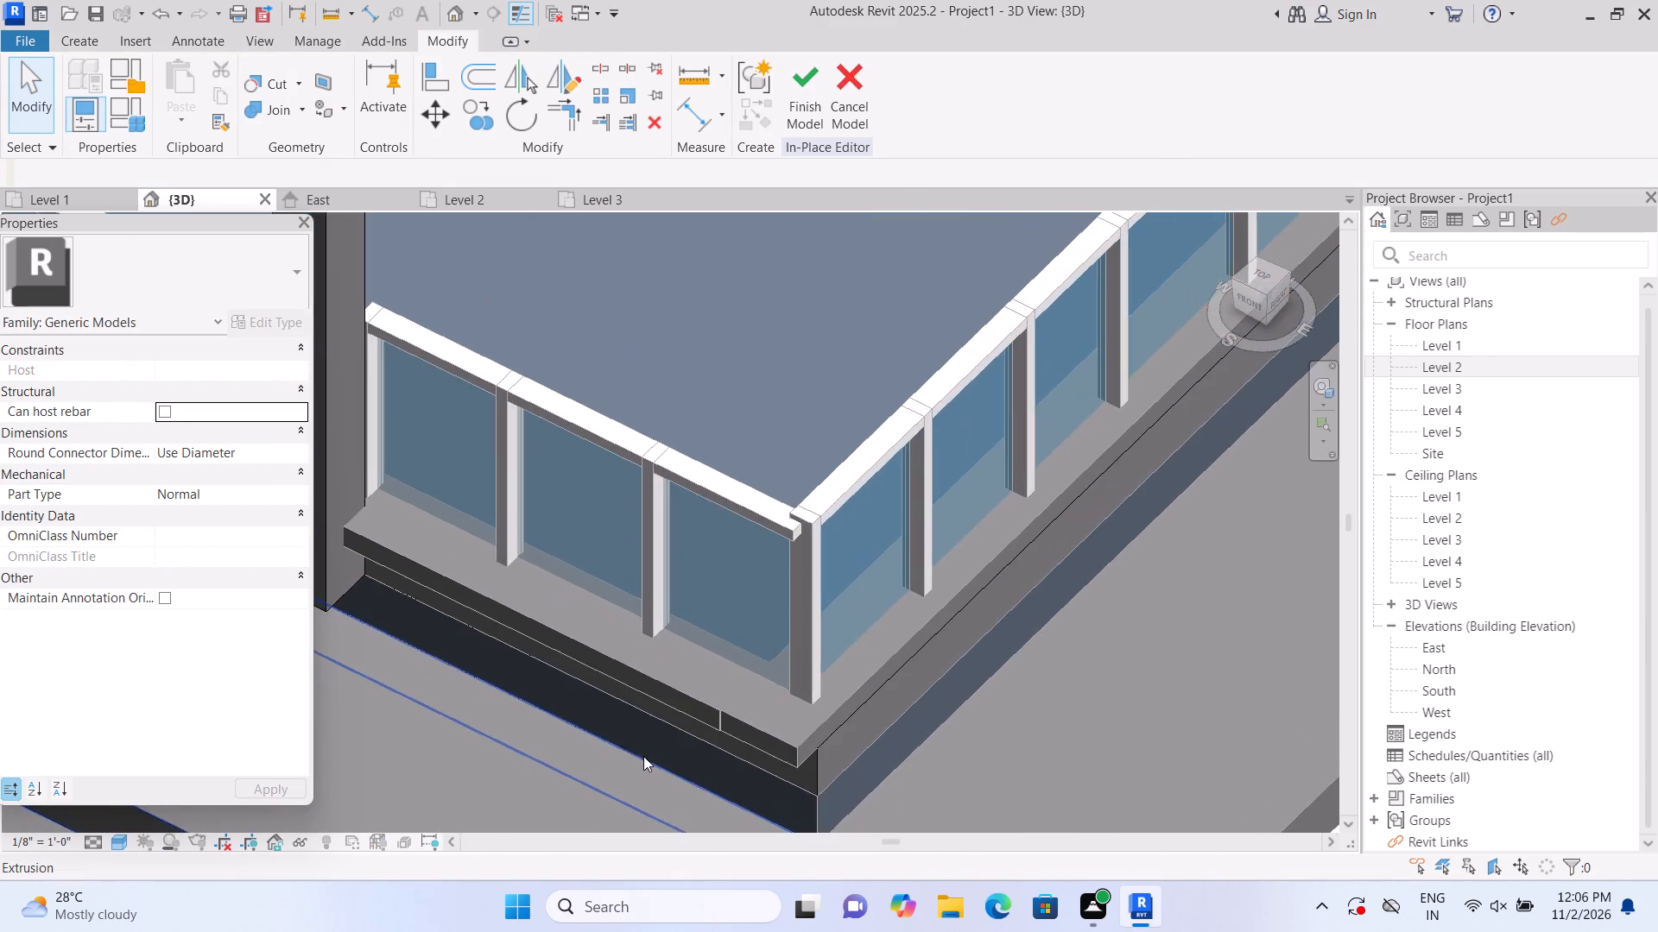
scroll(646, 756, "up", 3)
middle_click_drag(665, 761, 908, 673)
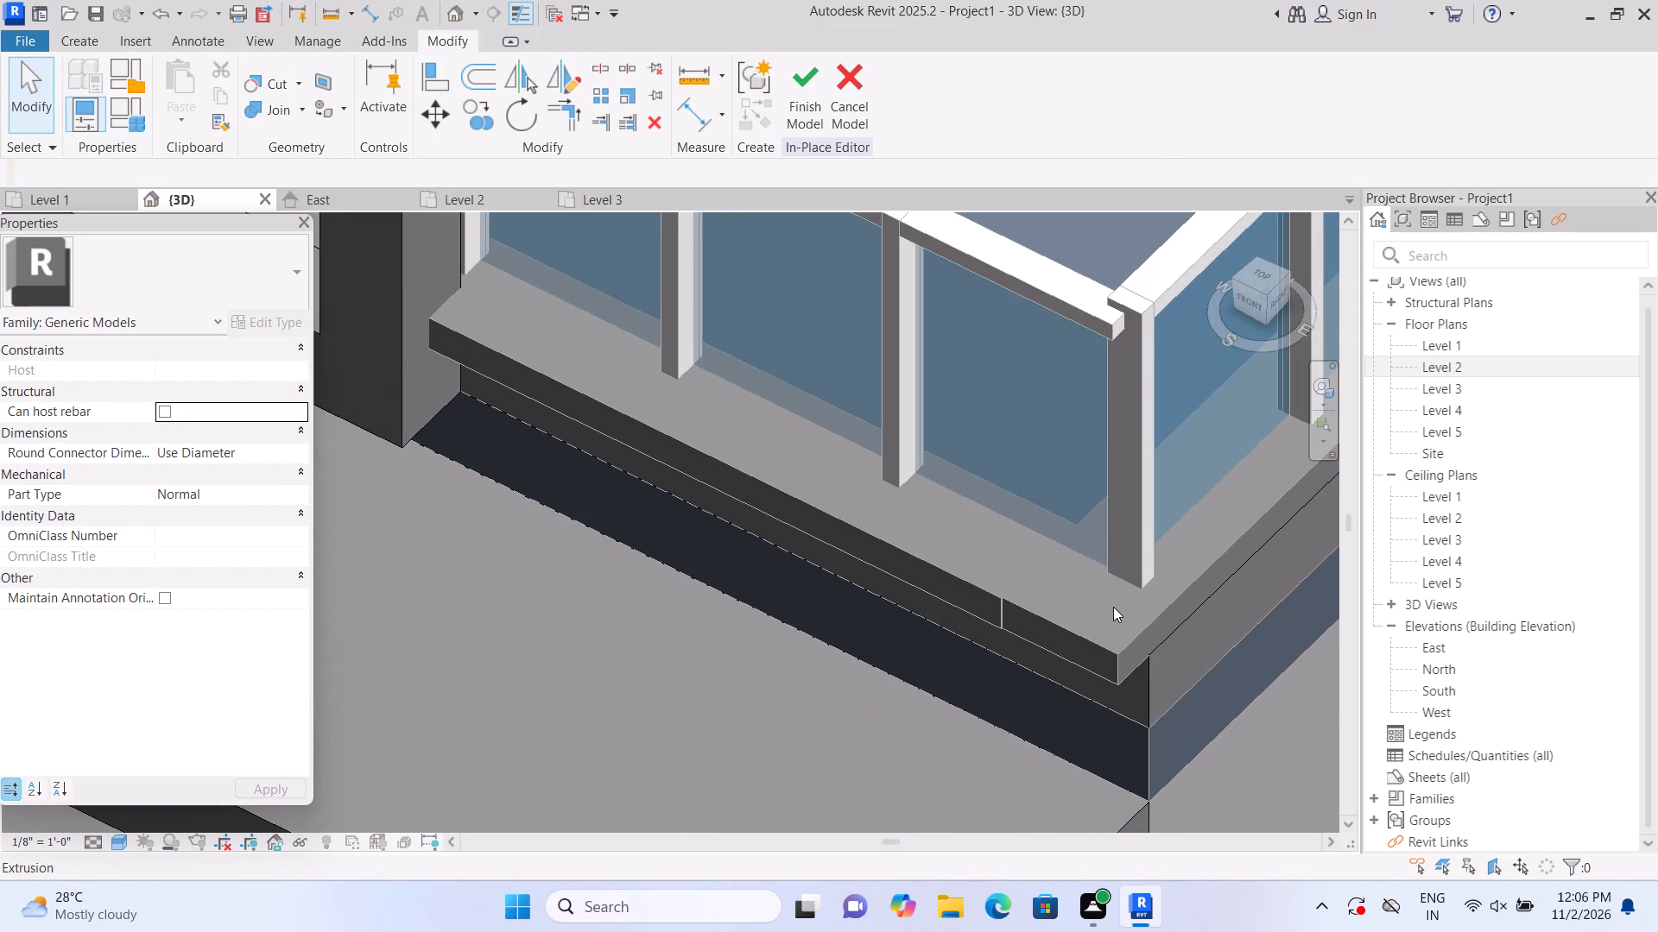
scroll(1083, 620, "up", 2)
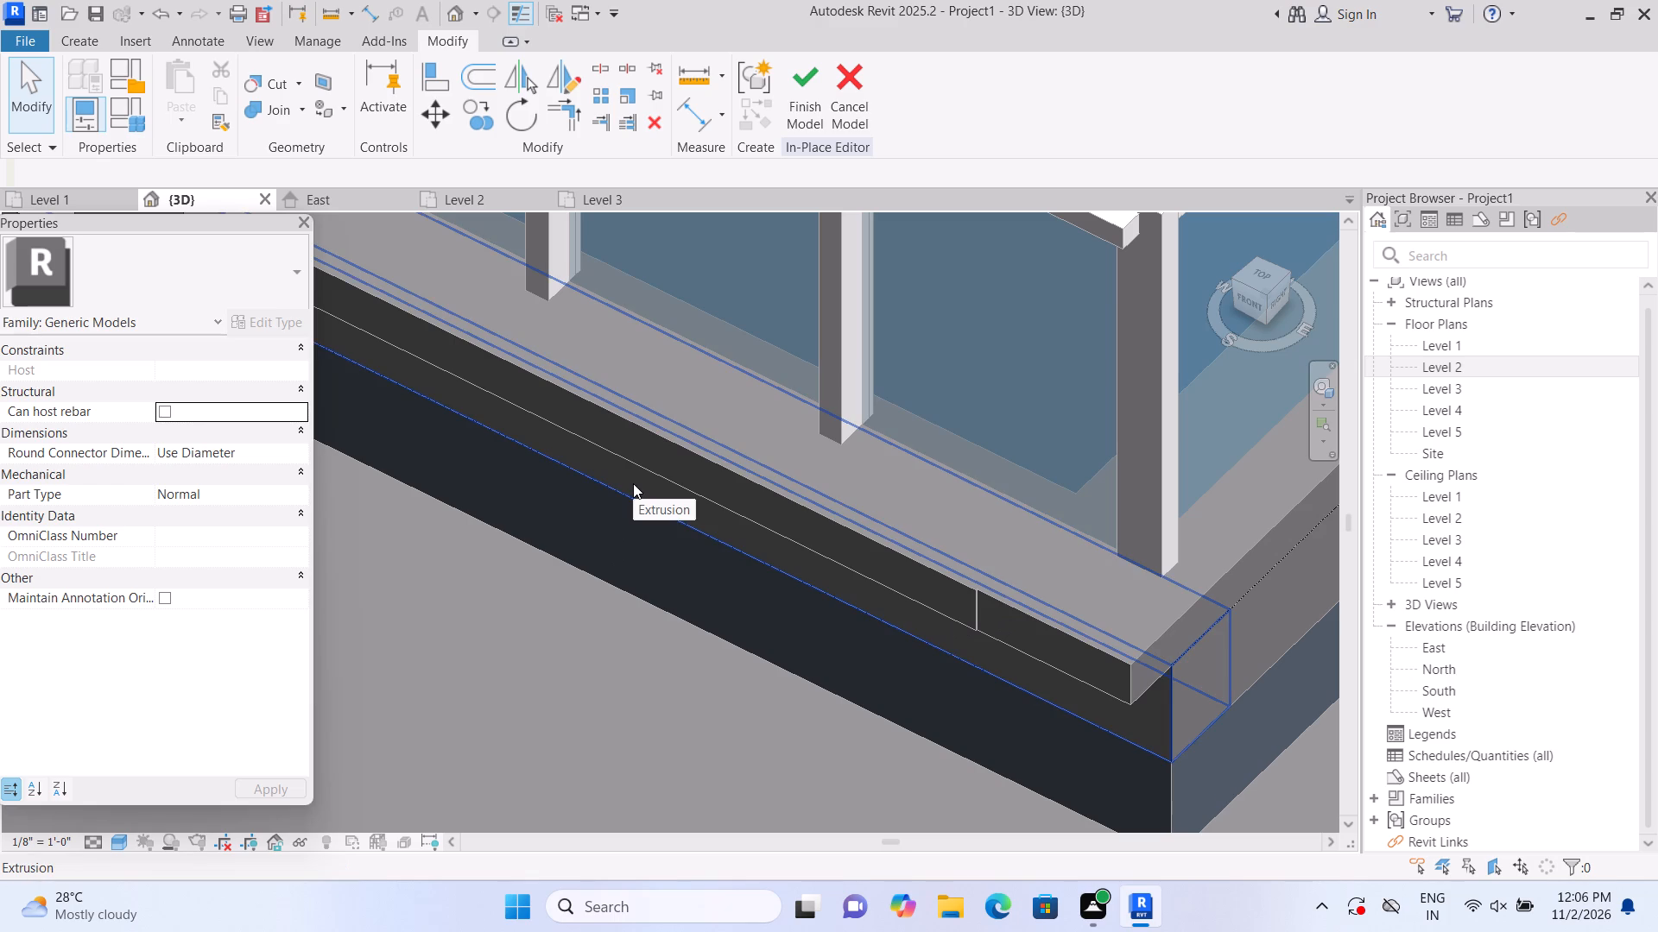
scroll(802, 840, "down", 3)
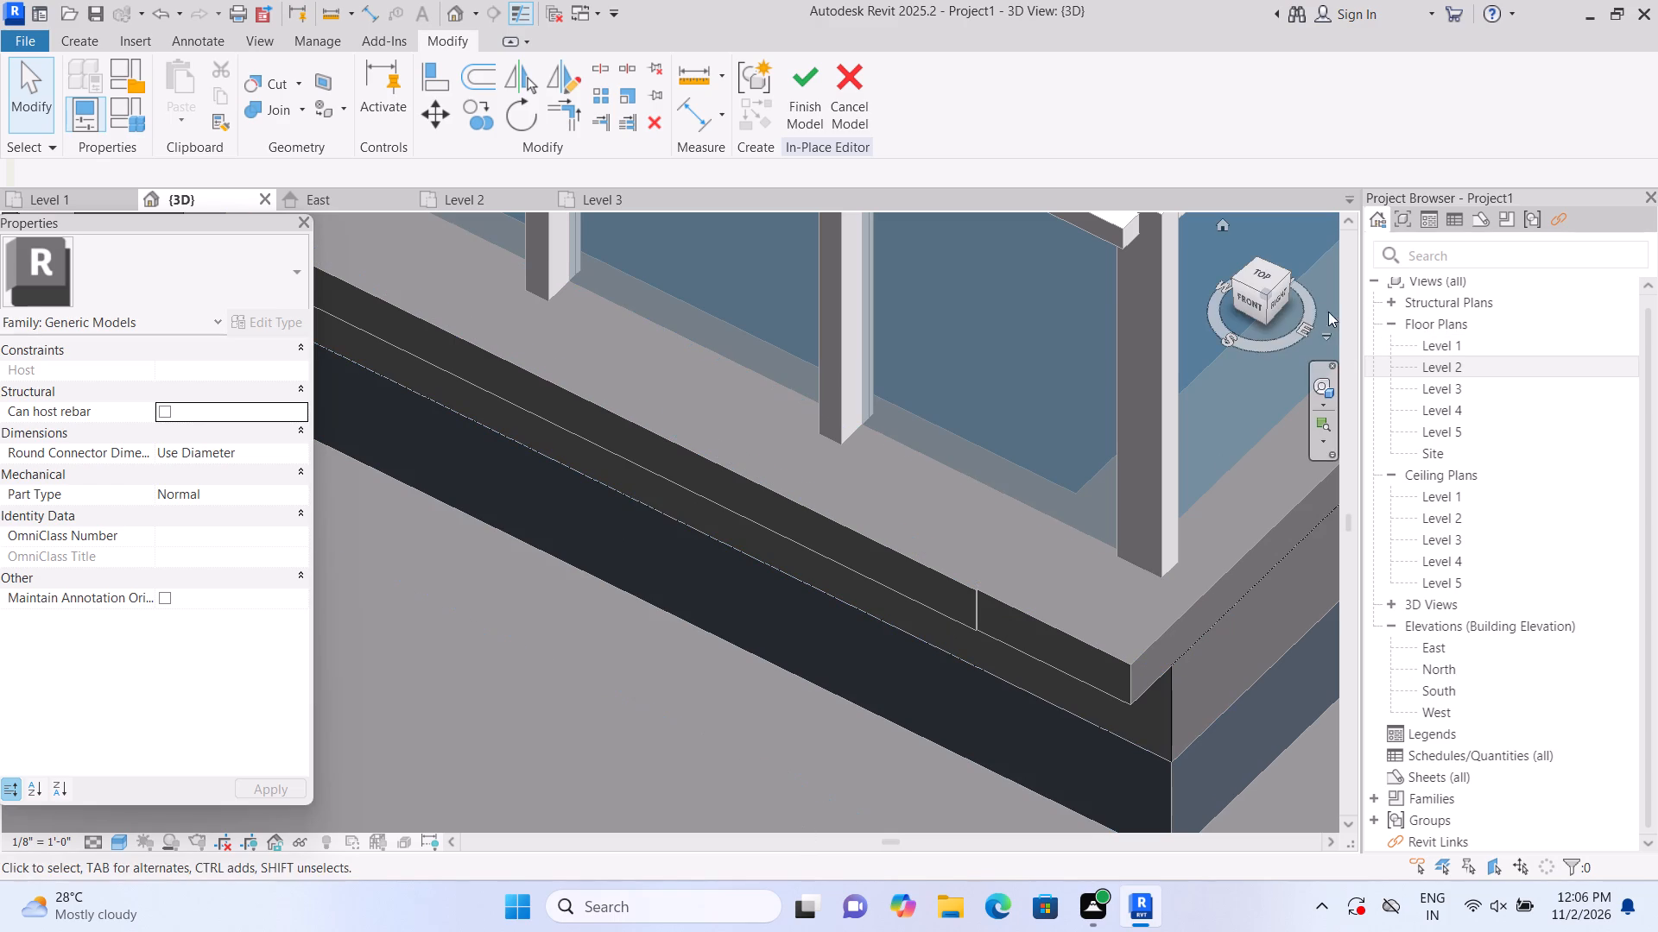
left_click(1243, 300)
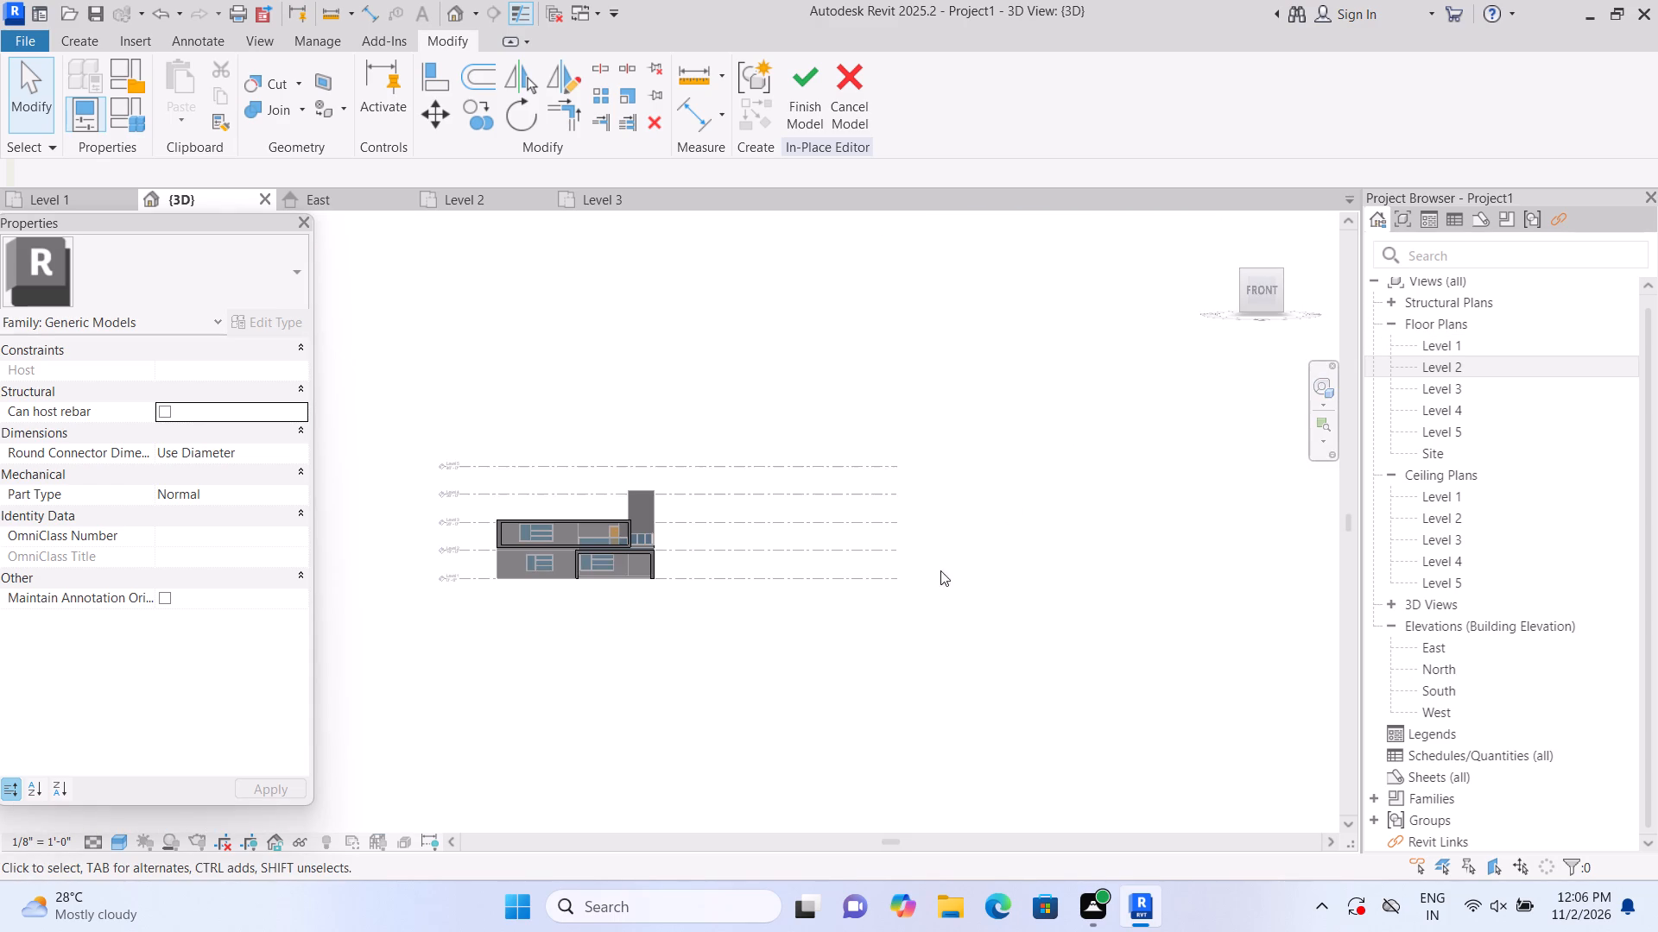
scroll(660, 555, "up", 17)
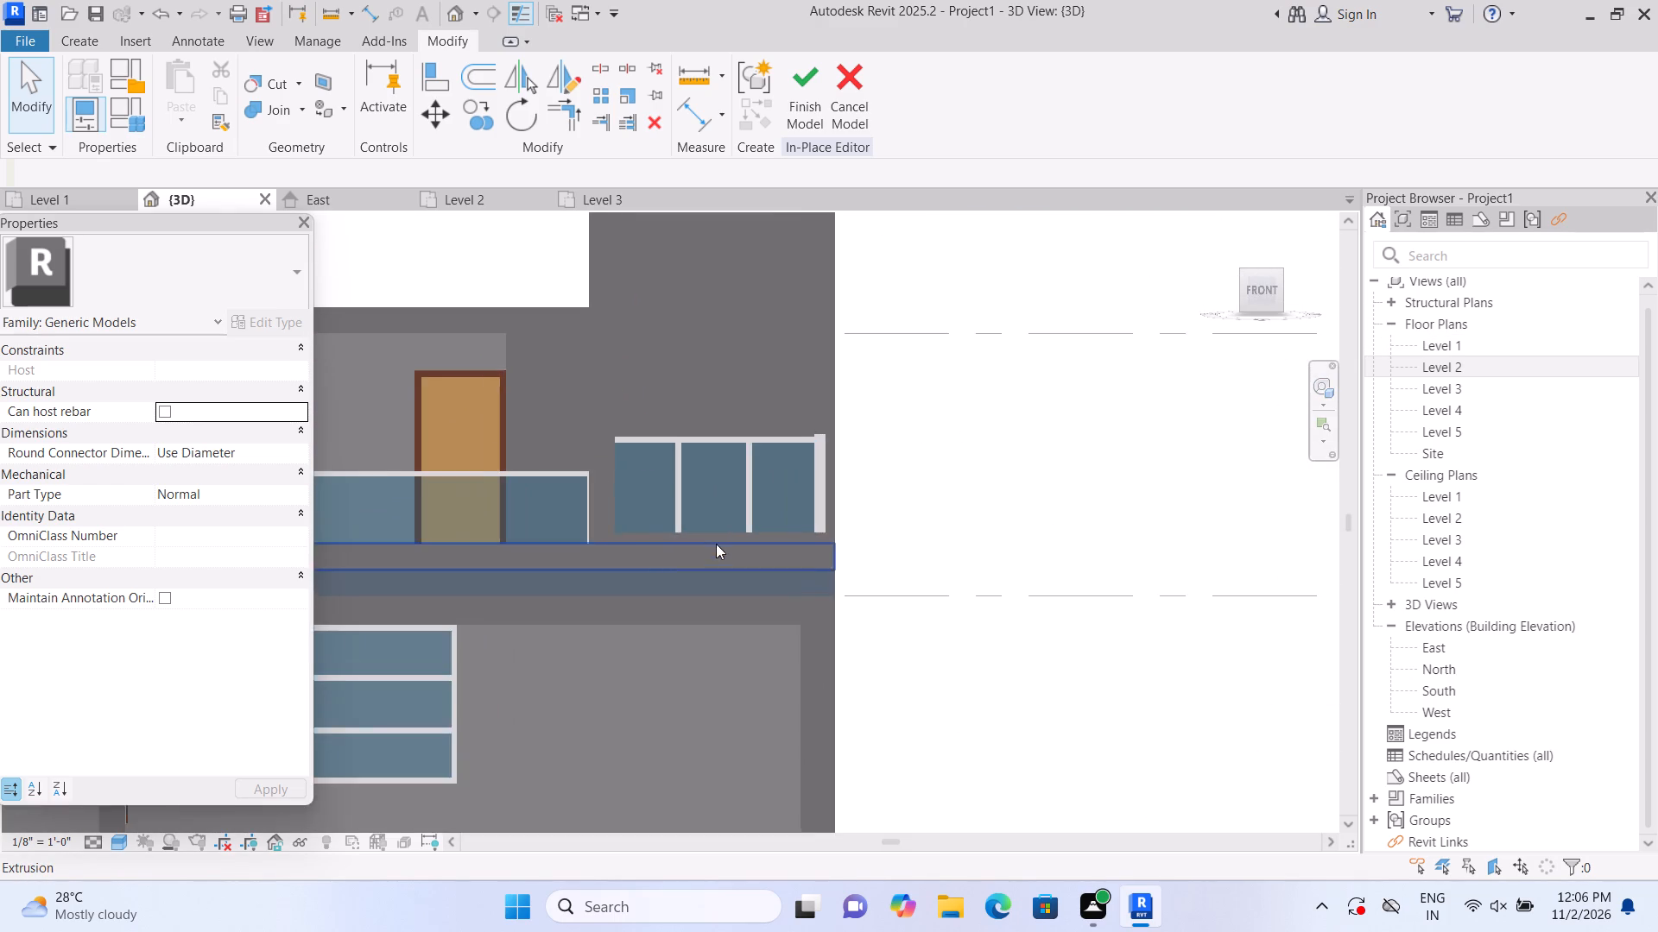
scroll(723, 513, "up", 3)
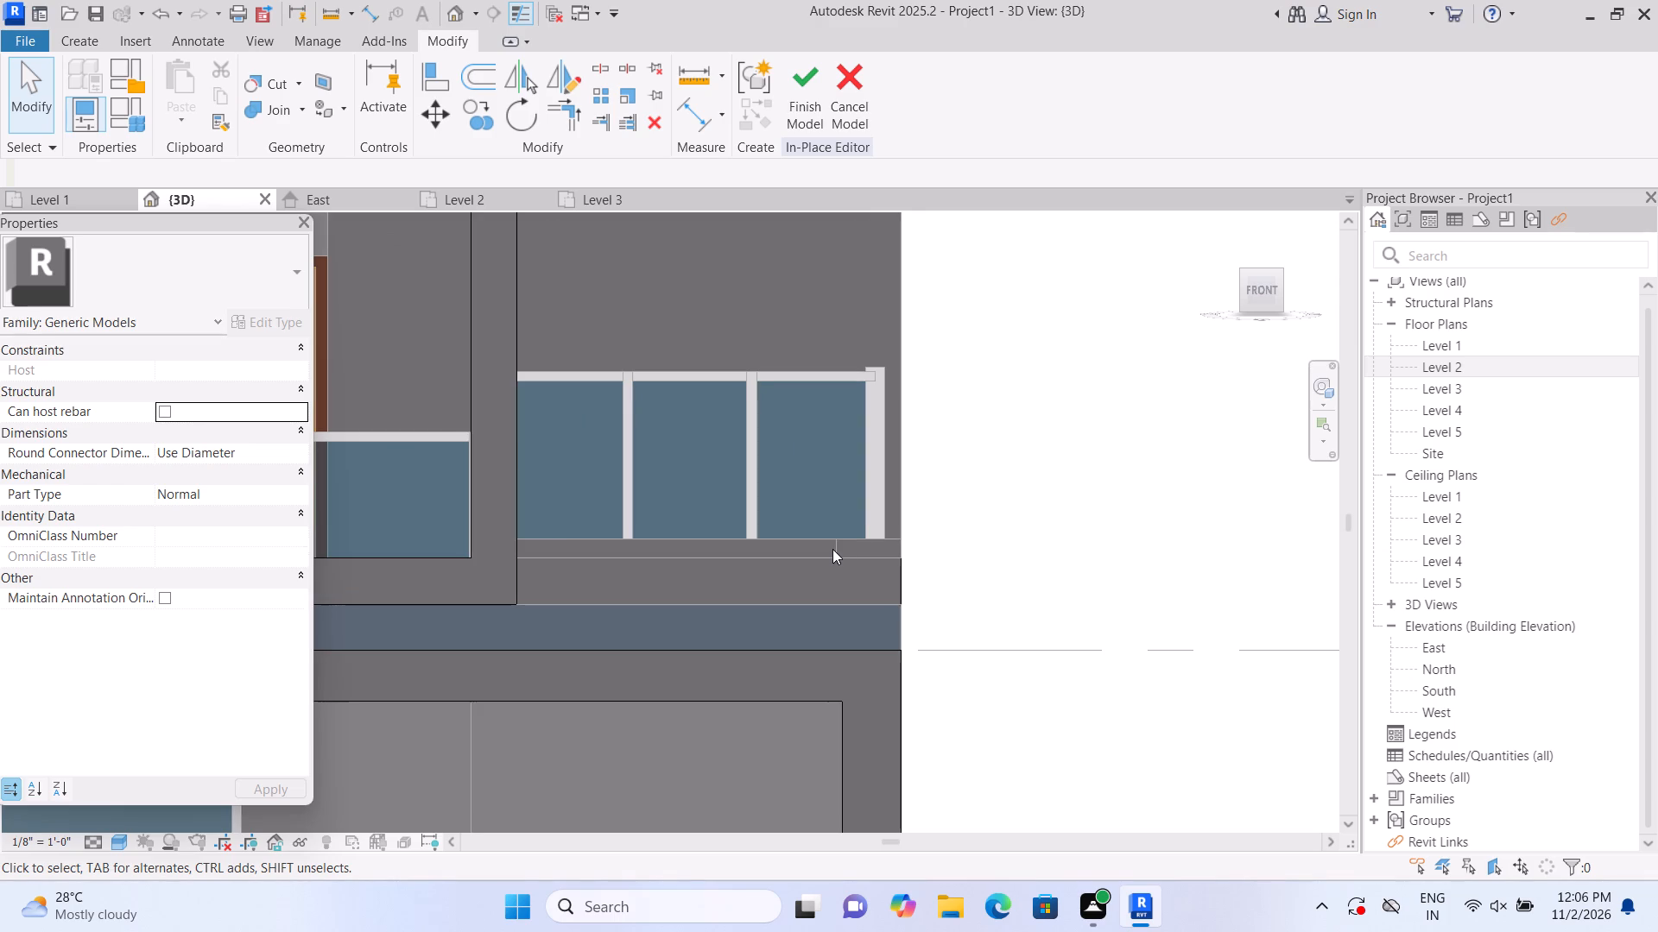
left_click(813, 121)
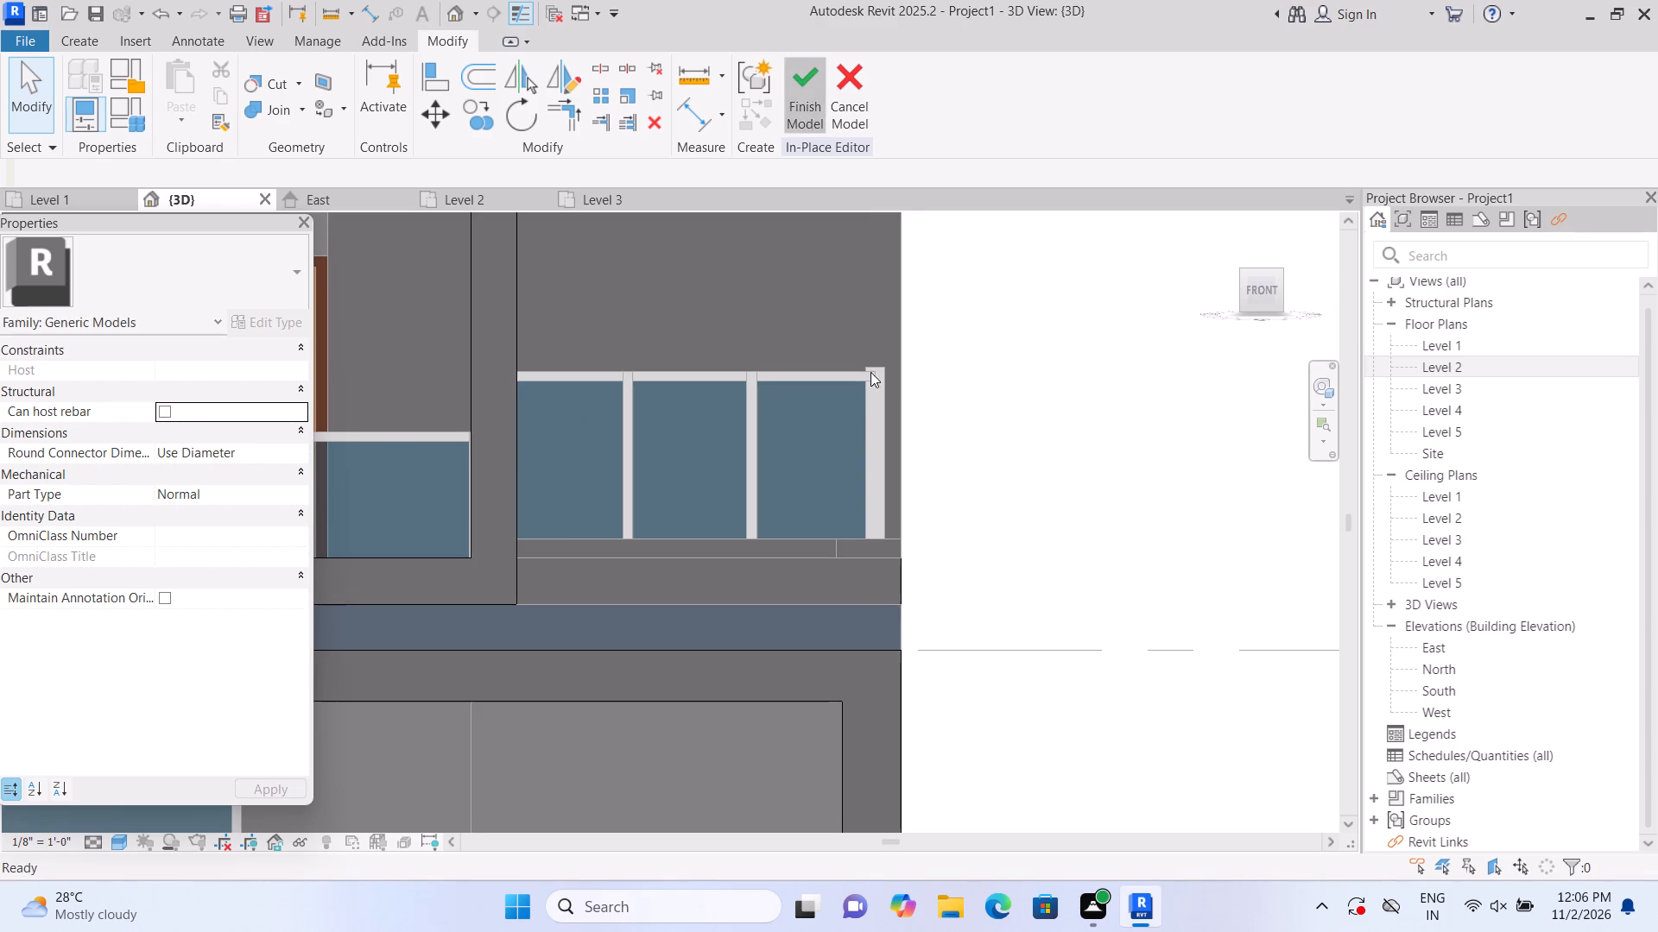
Nudge the seam edge between the terrace ledge's long front part and its short corner segment sideways with its shape handle.
scroll(840, 573, "up", 2)
left_click(840, 544)
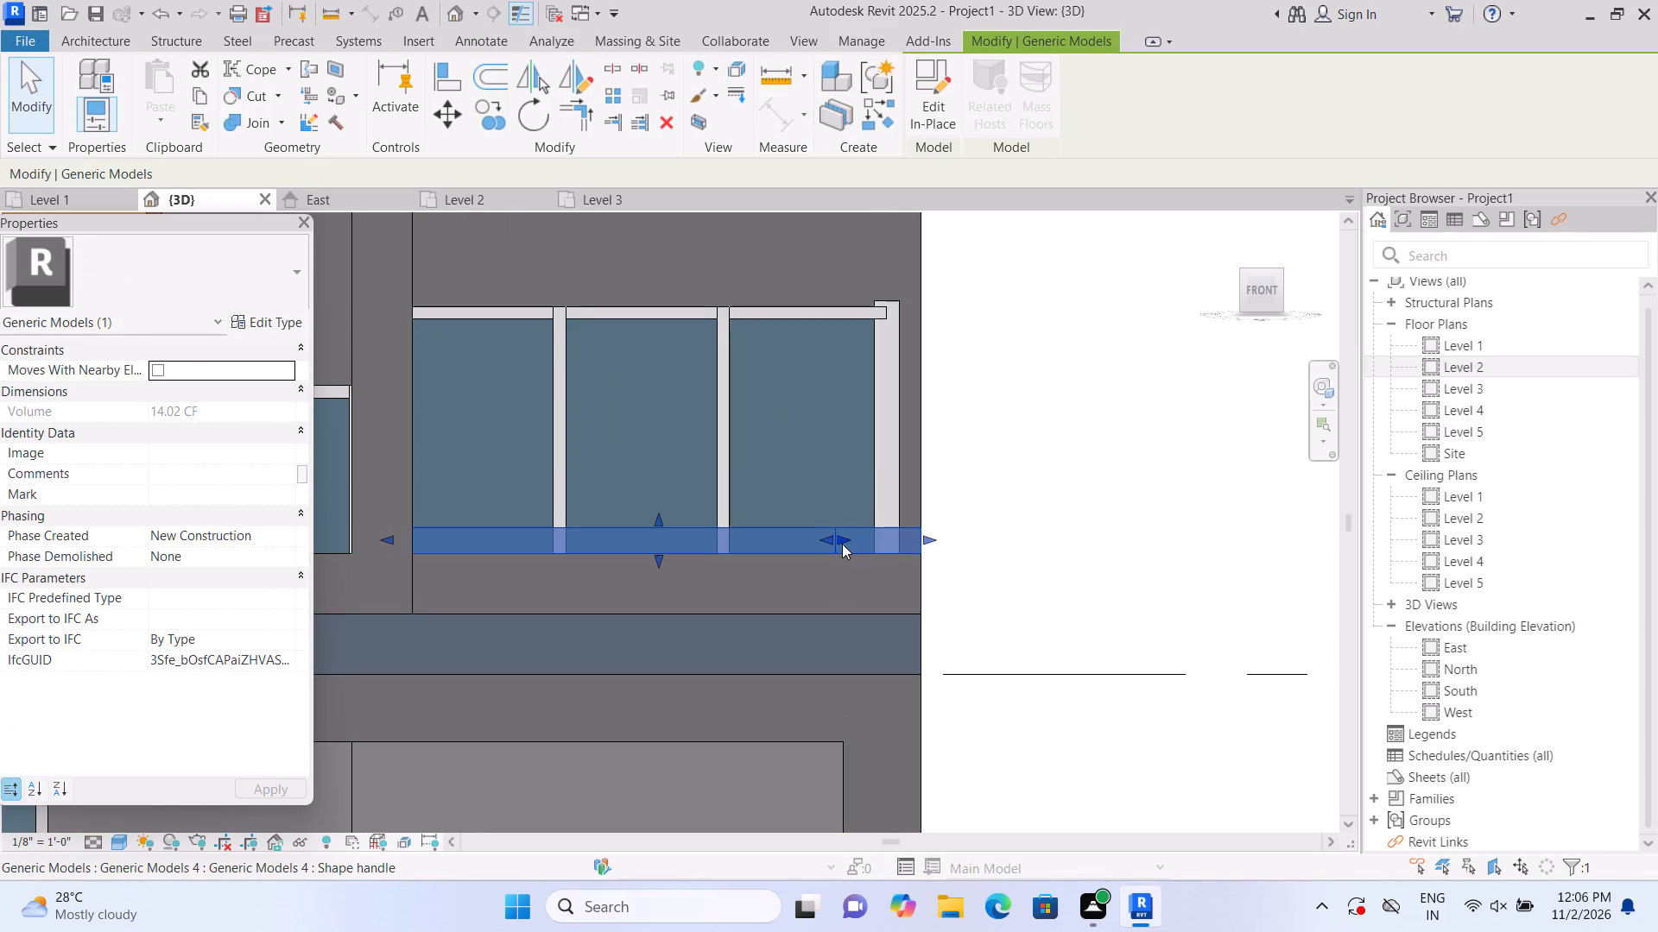
scroll(847, 547, "up", 4)
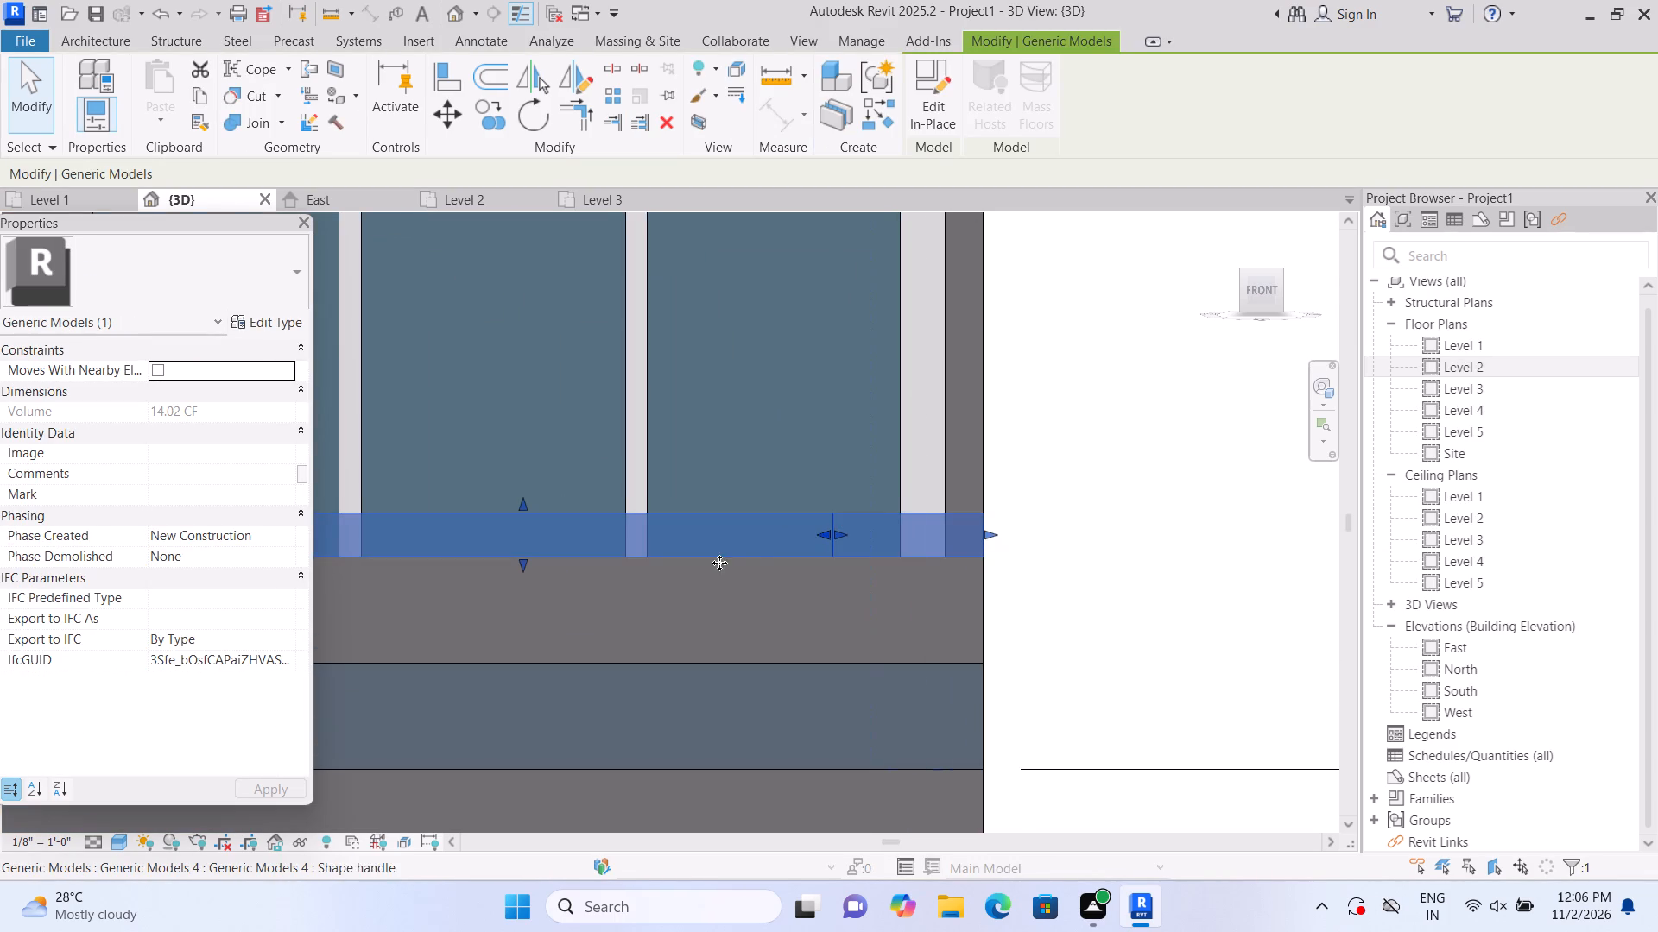
scroll(725, 556, "up", 17)
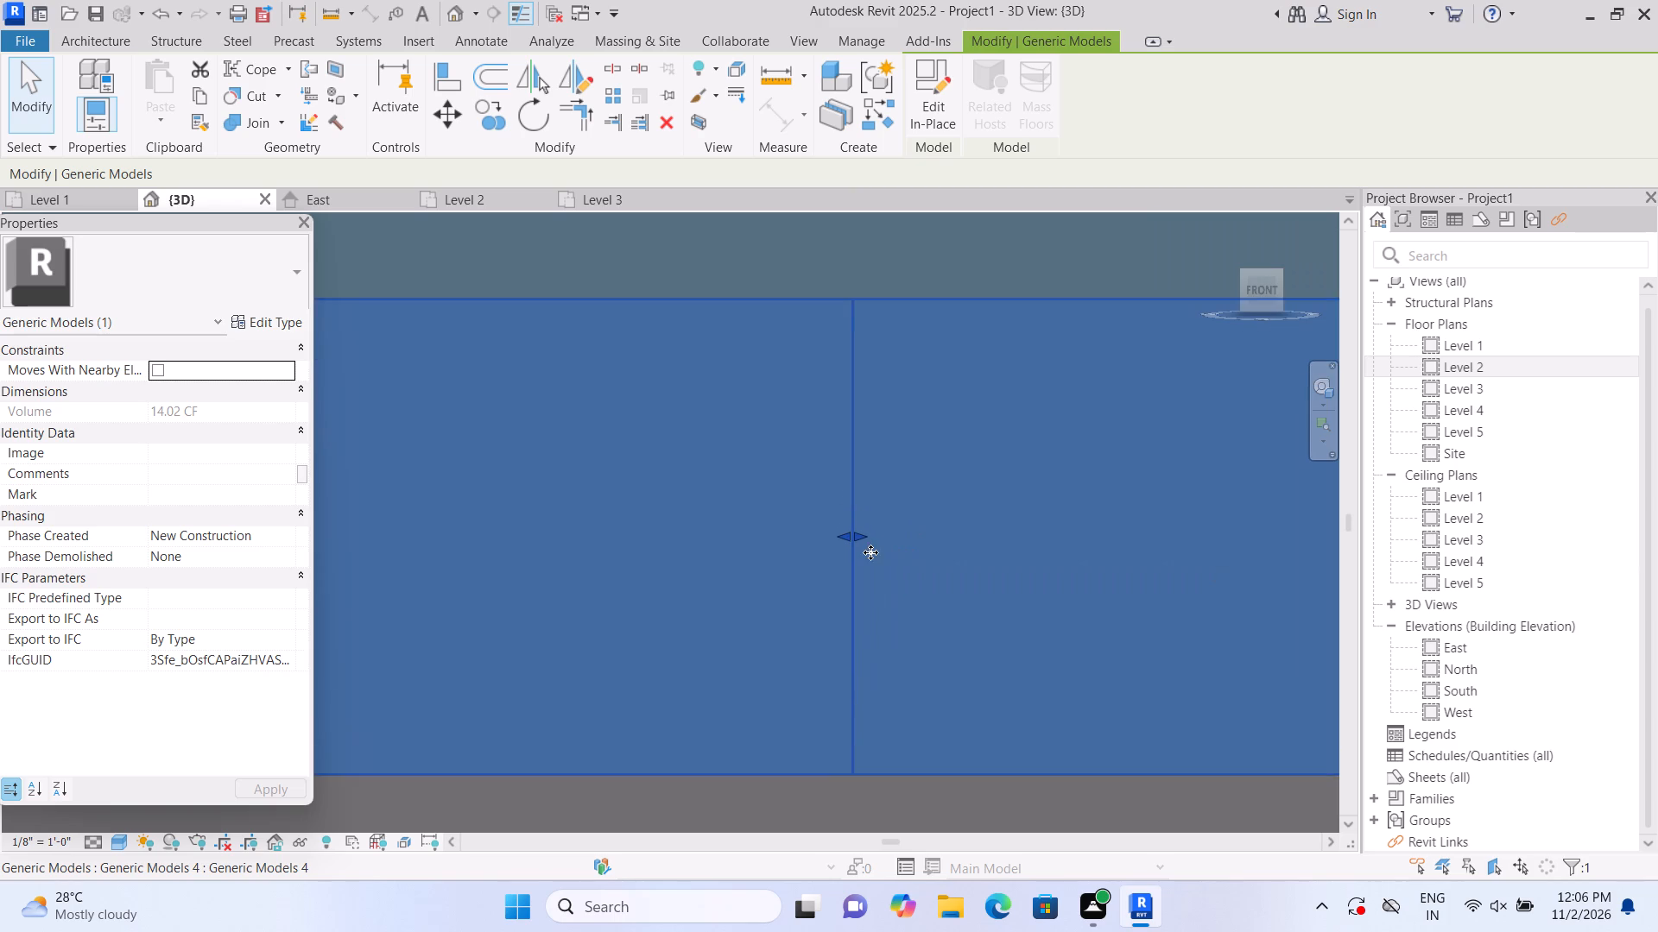
left_click(856, 535)
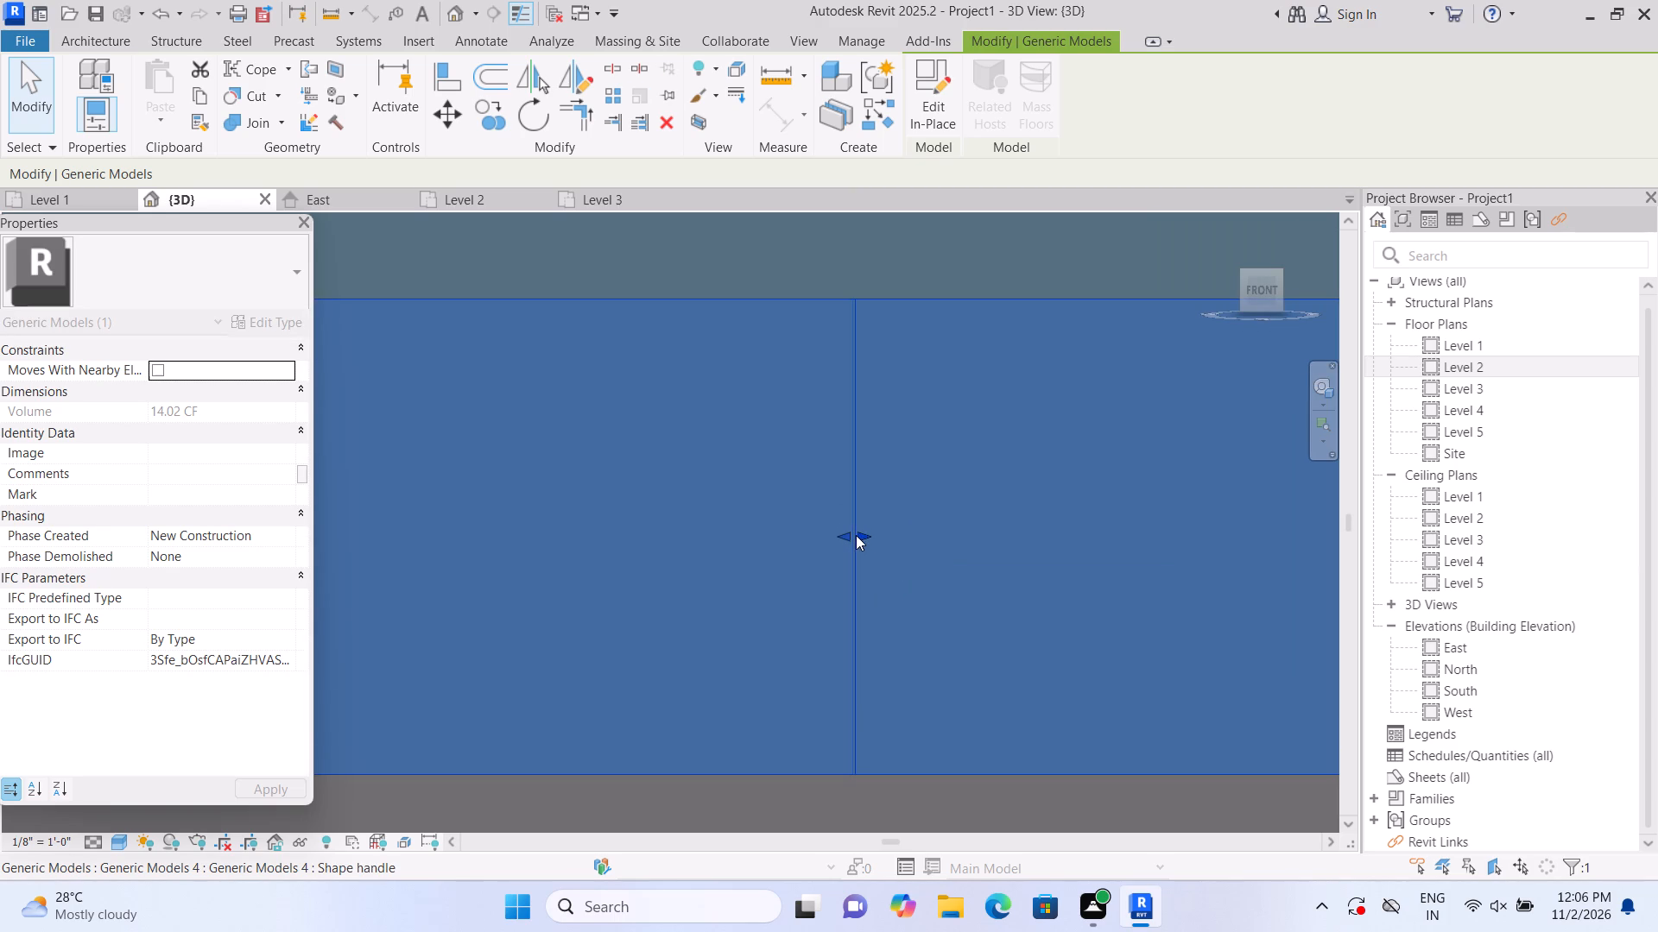
scroll(851, 551, "down", 4)
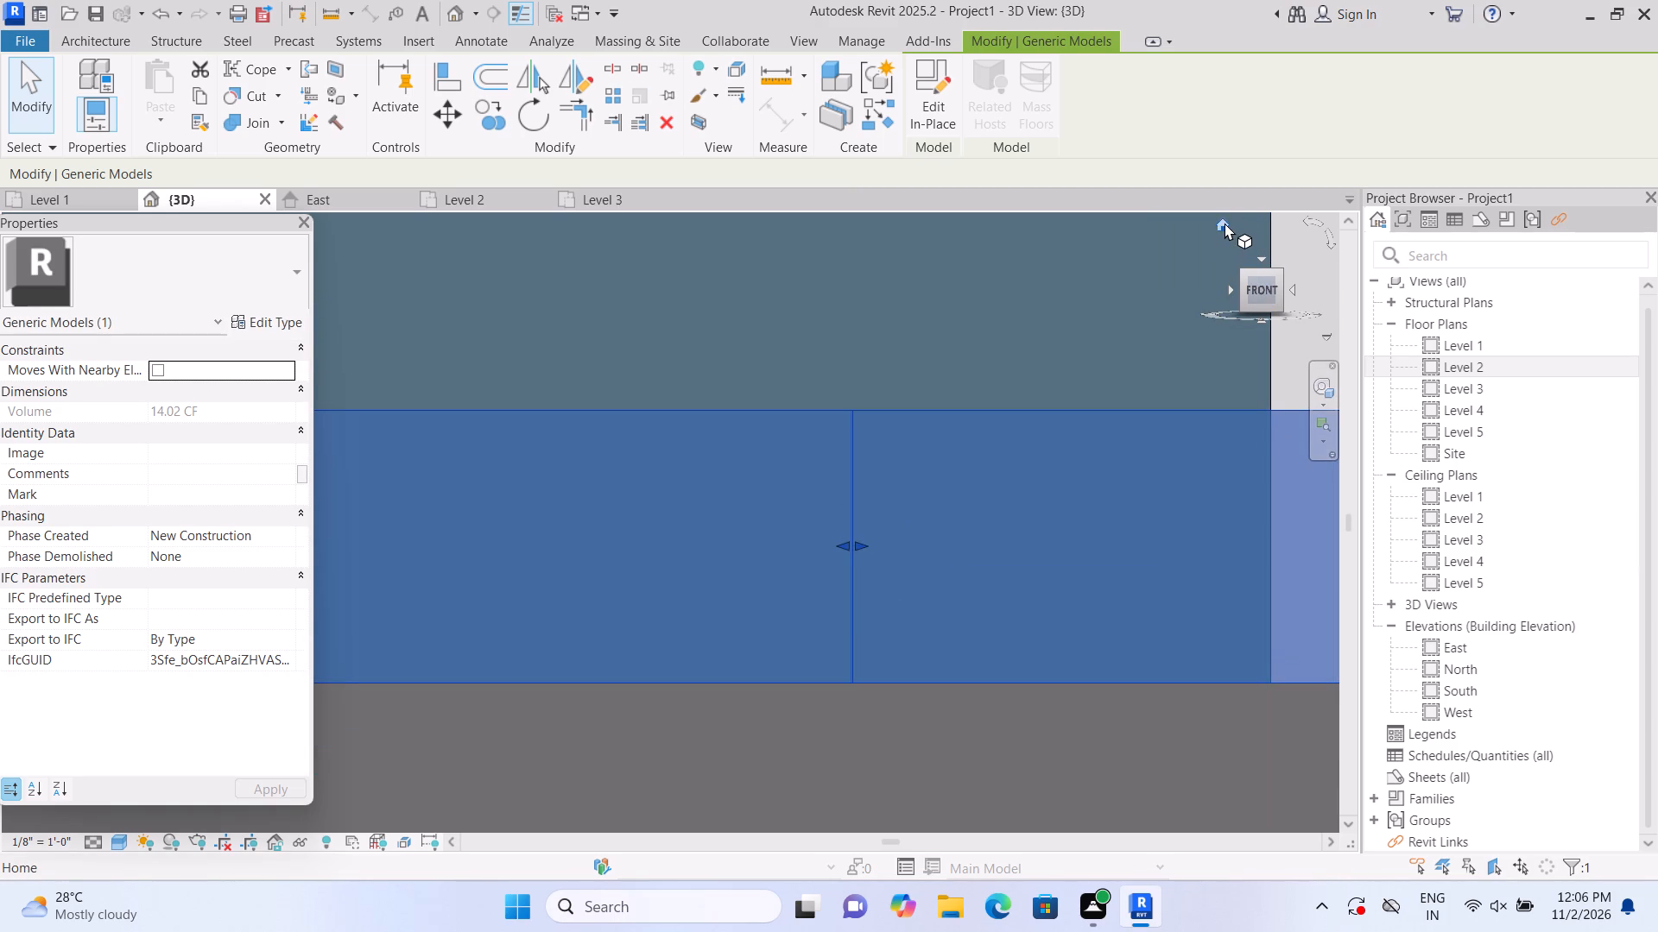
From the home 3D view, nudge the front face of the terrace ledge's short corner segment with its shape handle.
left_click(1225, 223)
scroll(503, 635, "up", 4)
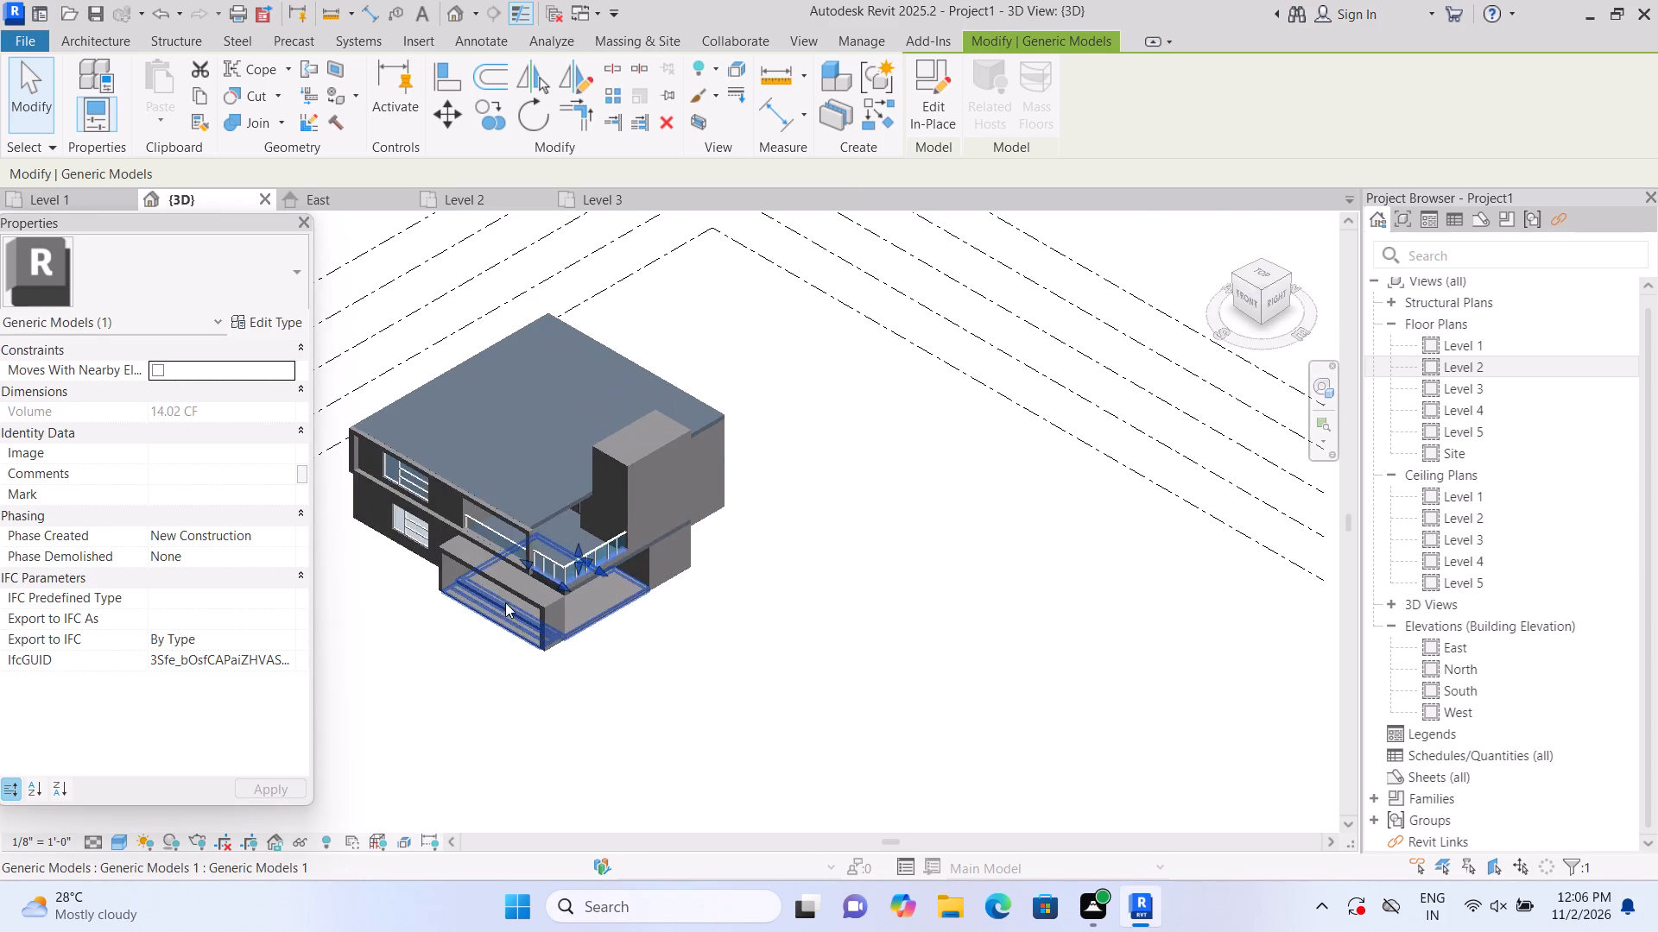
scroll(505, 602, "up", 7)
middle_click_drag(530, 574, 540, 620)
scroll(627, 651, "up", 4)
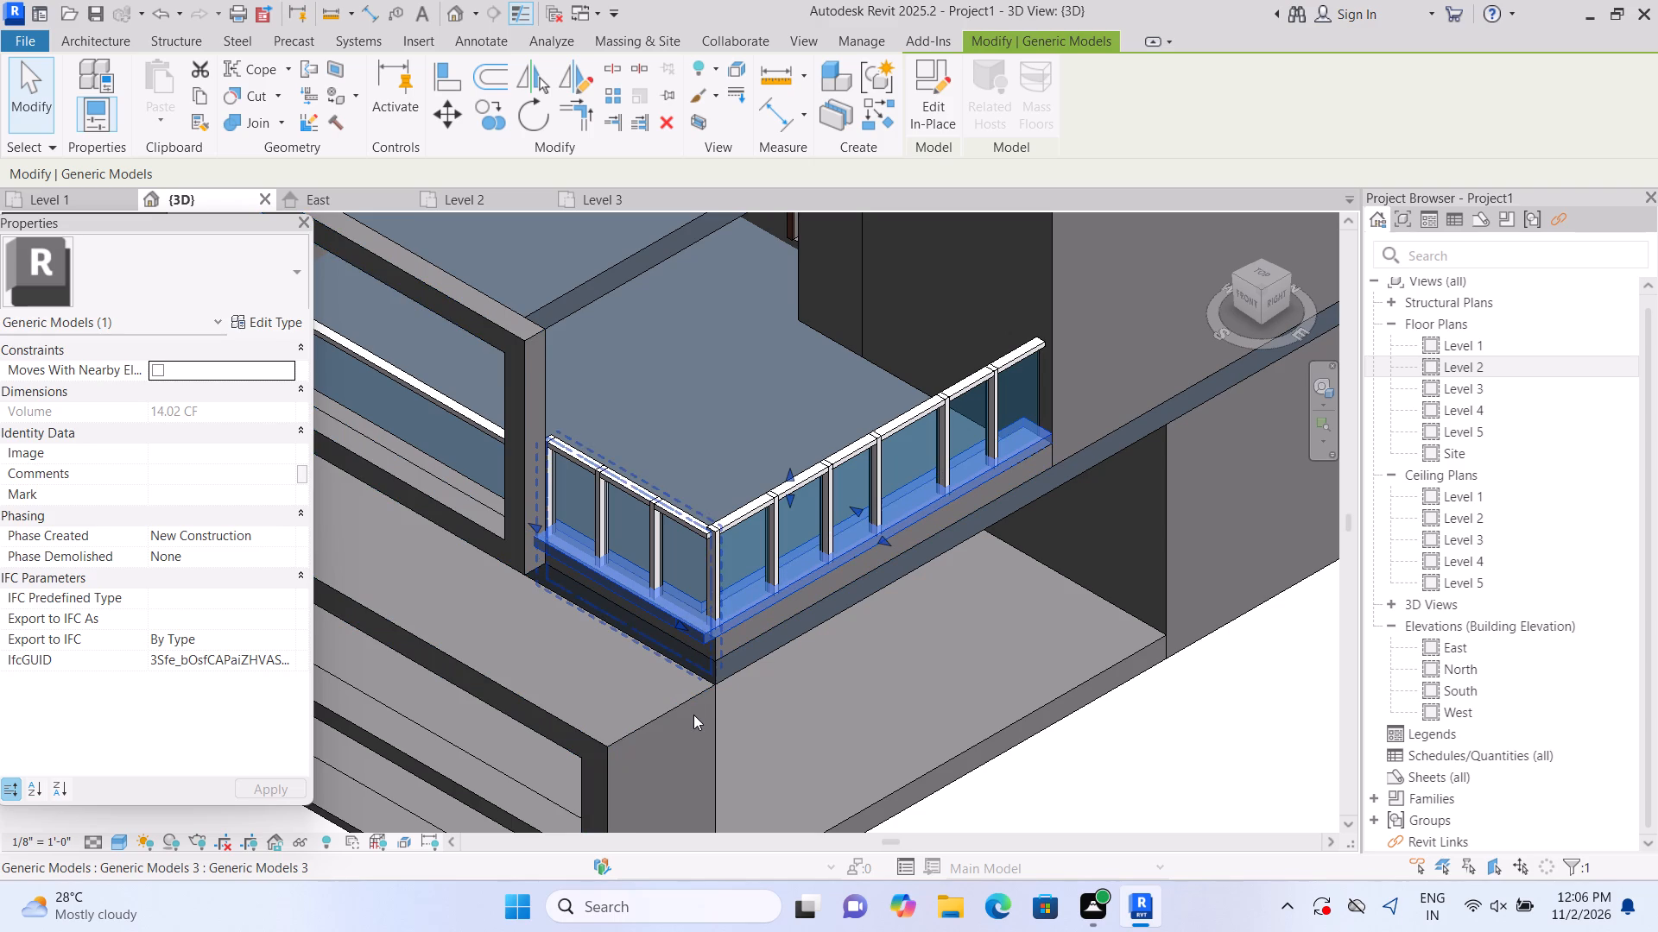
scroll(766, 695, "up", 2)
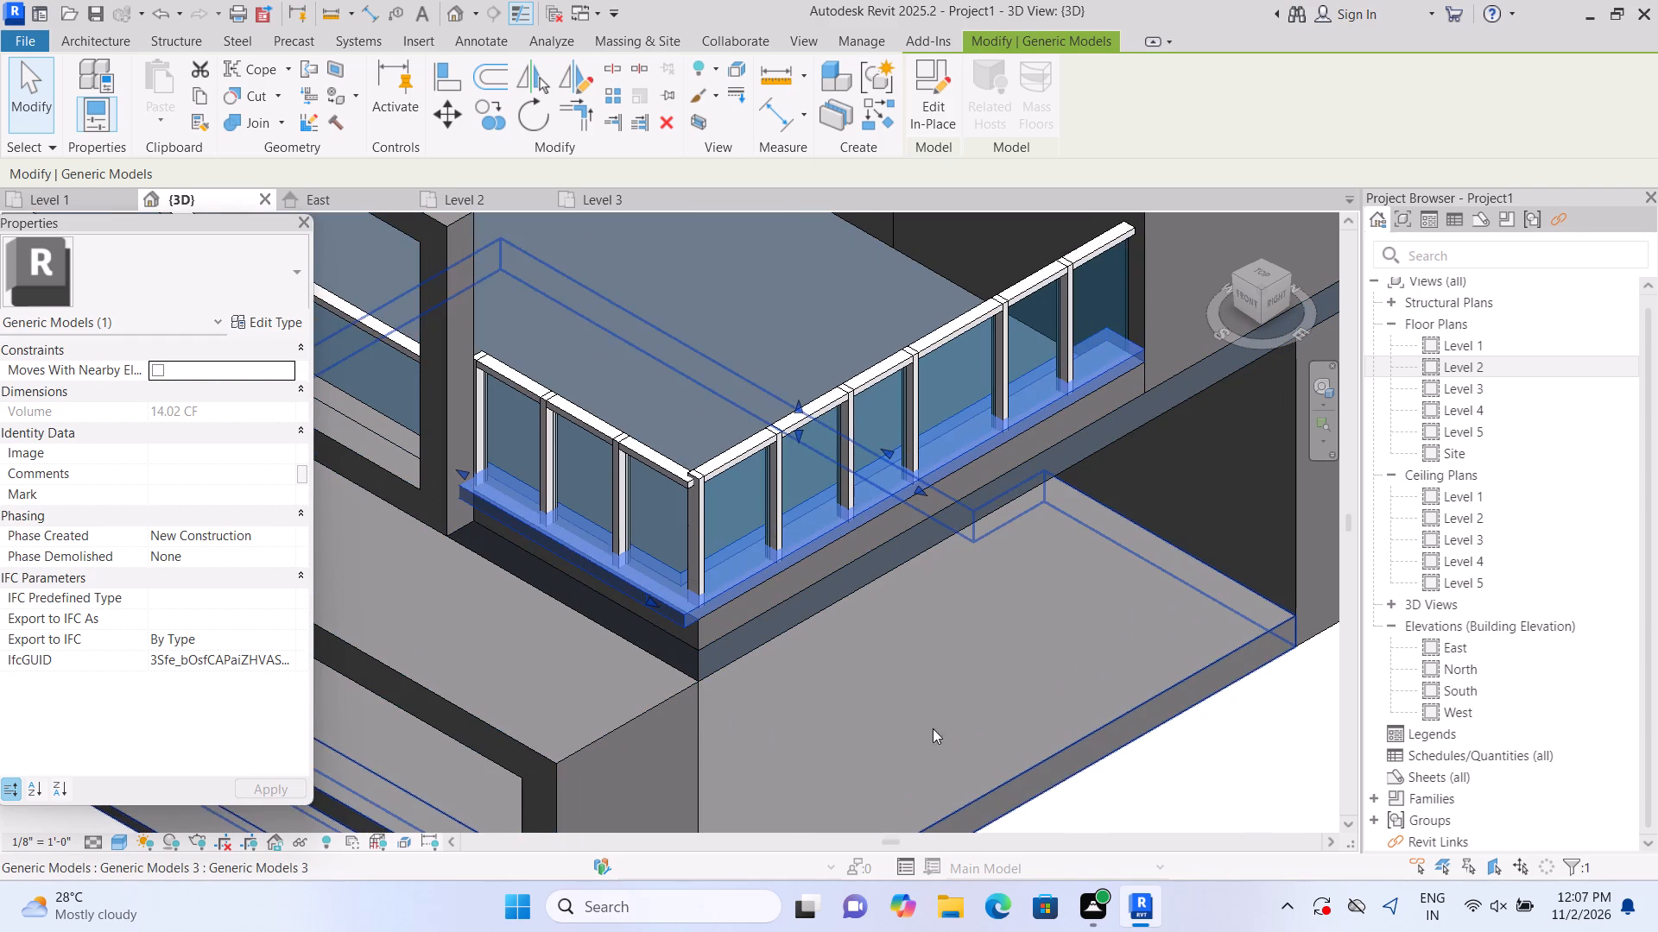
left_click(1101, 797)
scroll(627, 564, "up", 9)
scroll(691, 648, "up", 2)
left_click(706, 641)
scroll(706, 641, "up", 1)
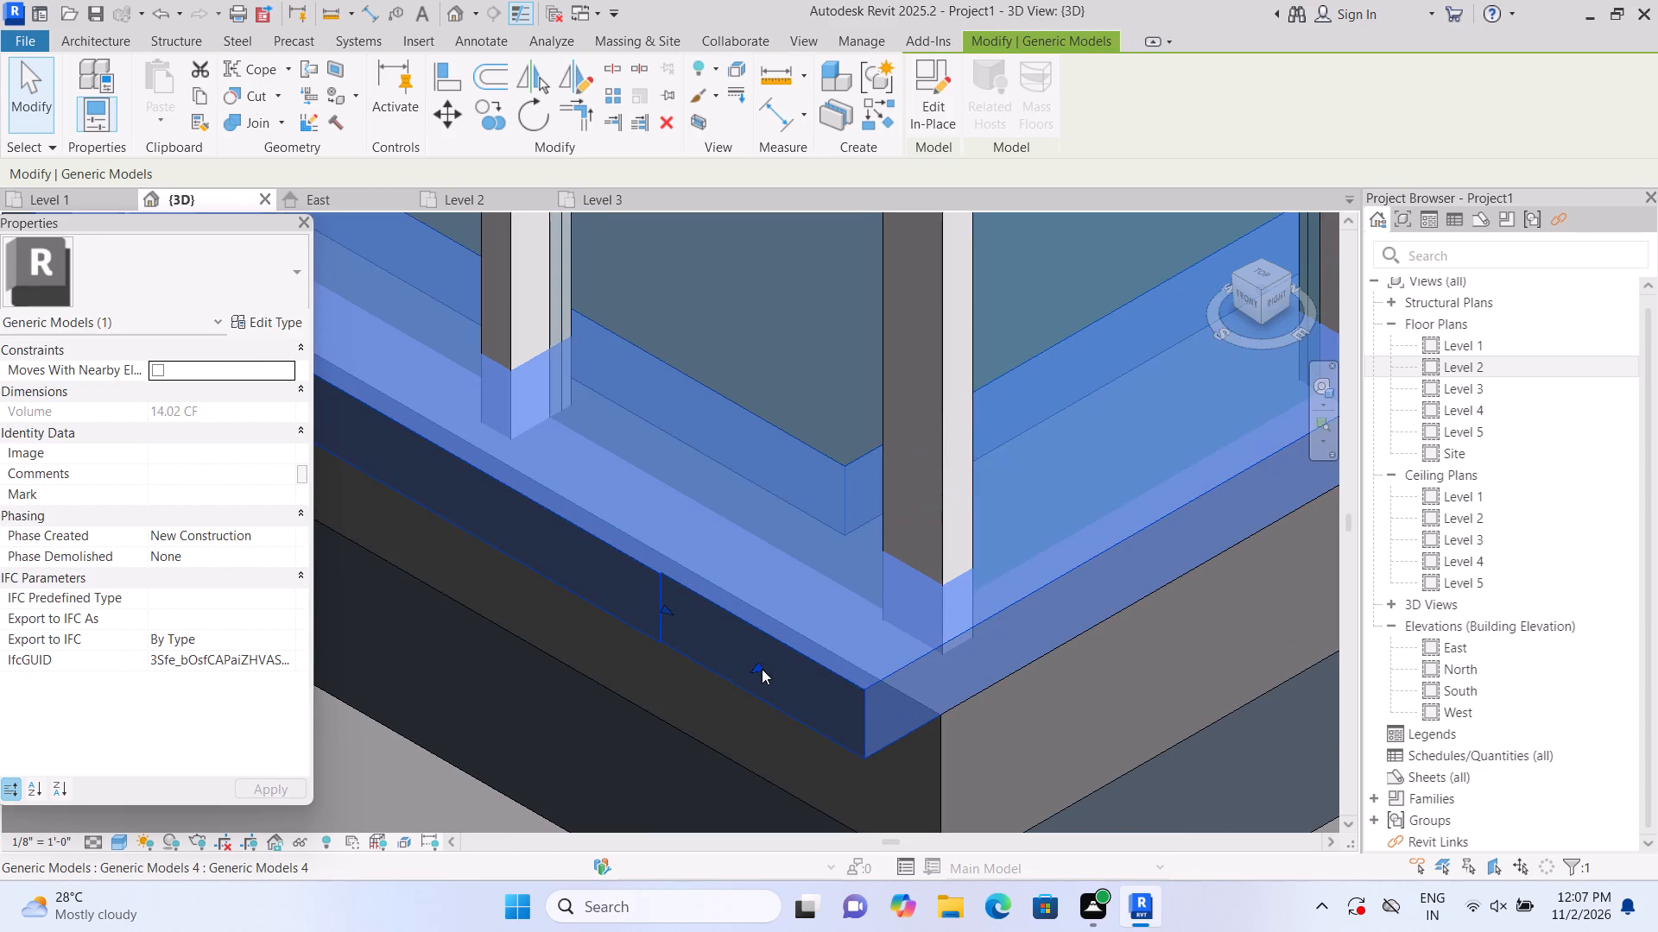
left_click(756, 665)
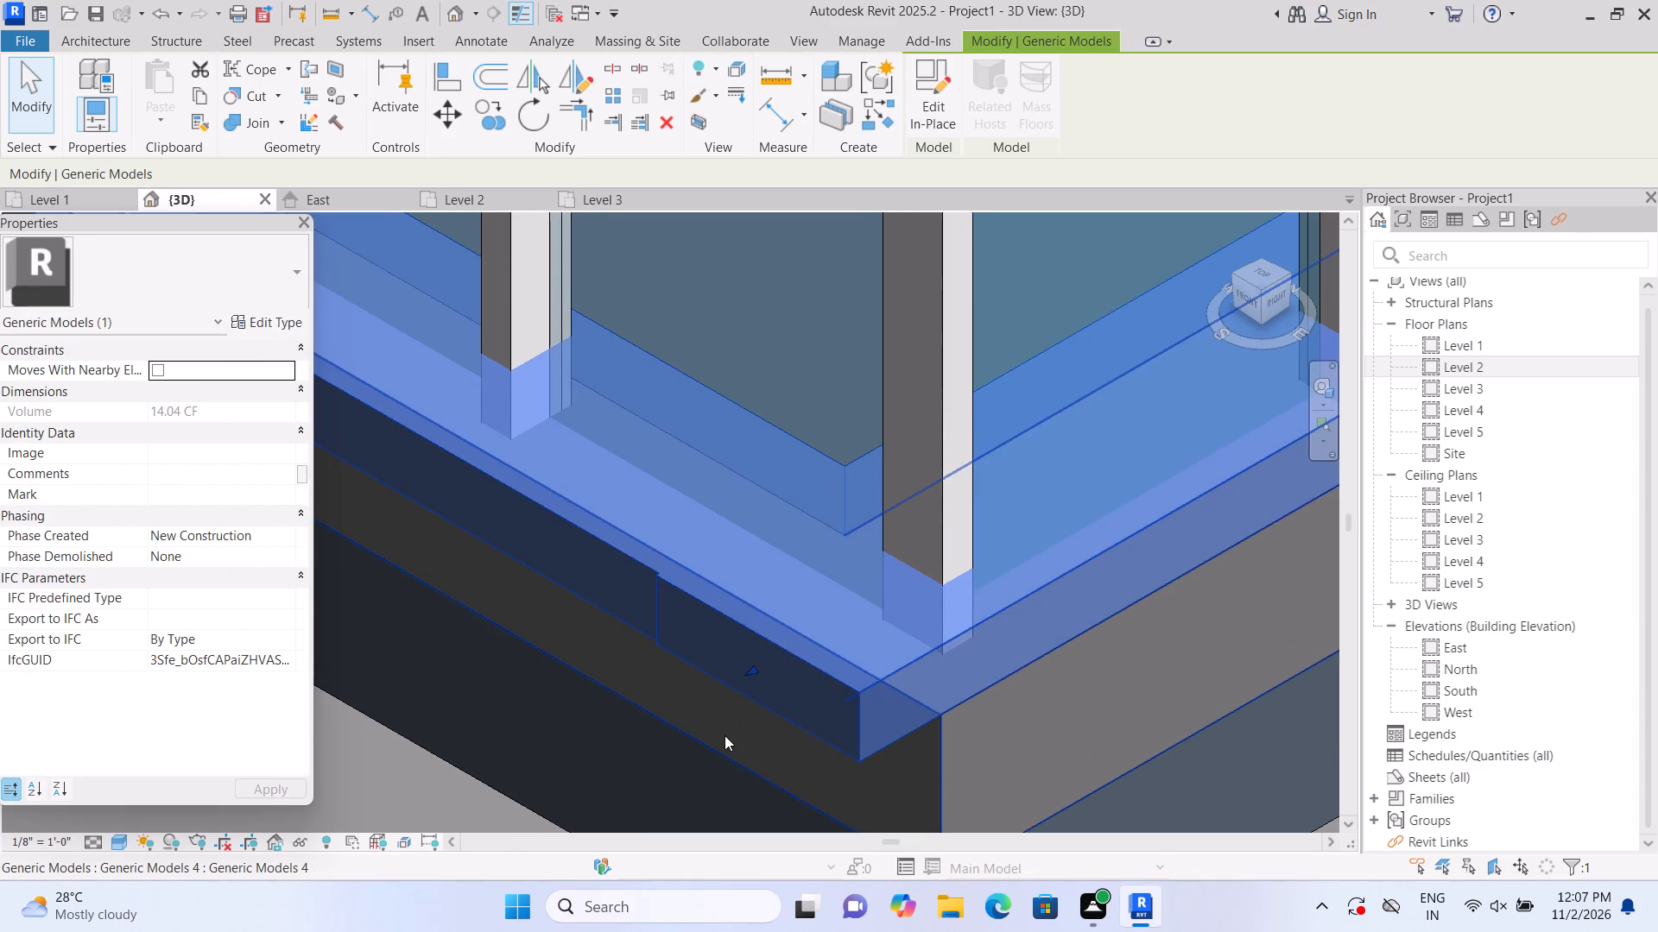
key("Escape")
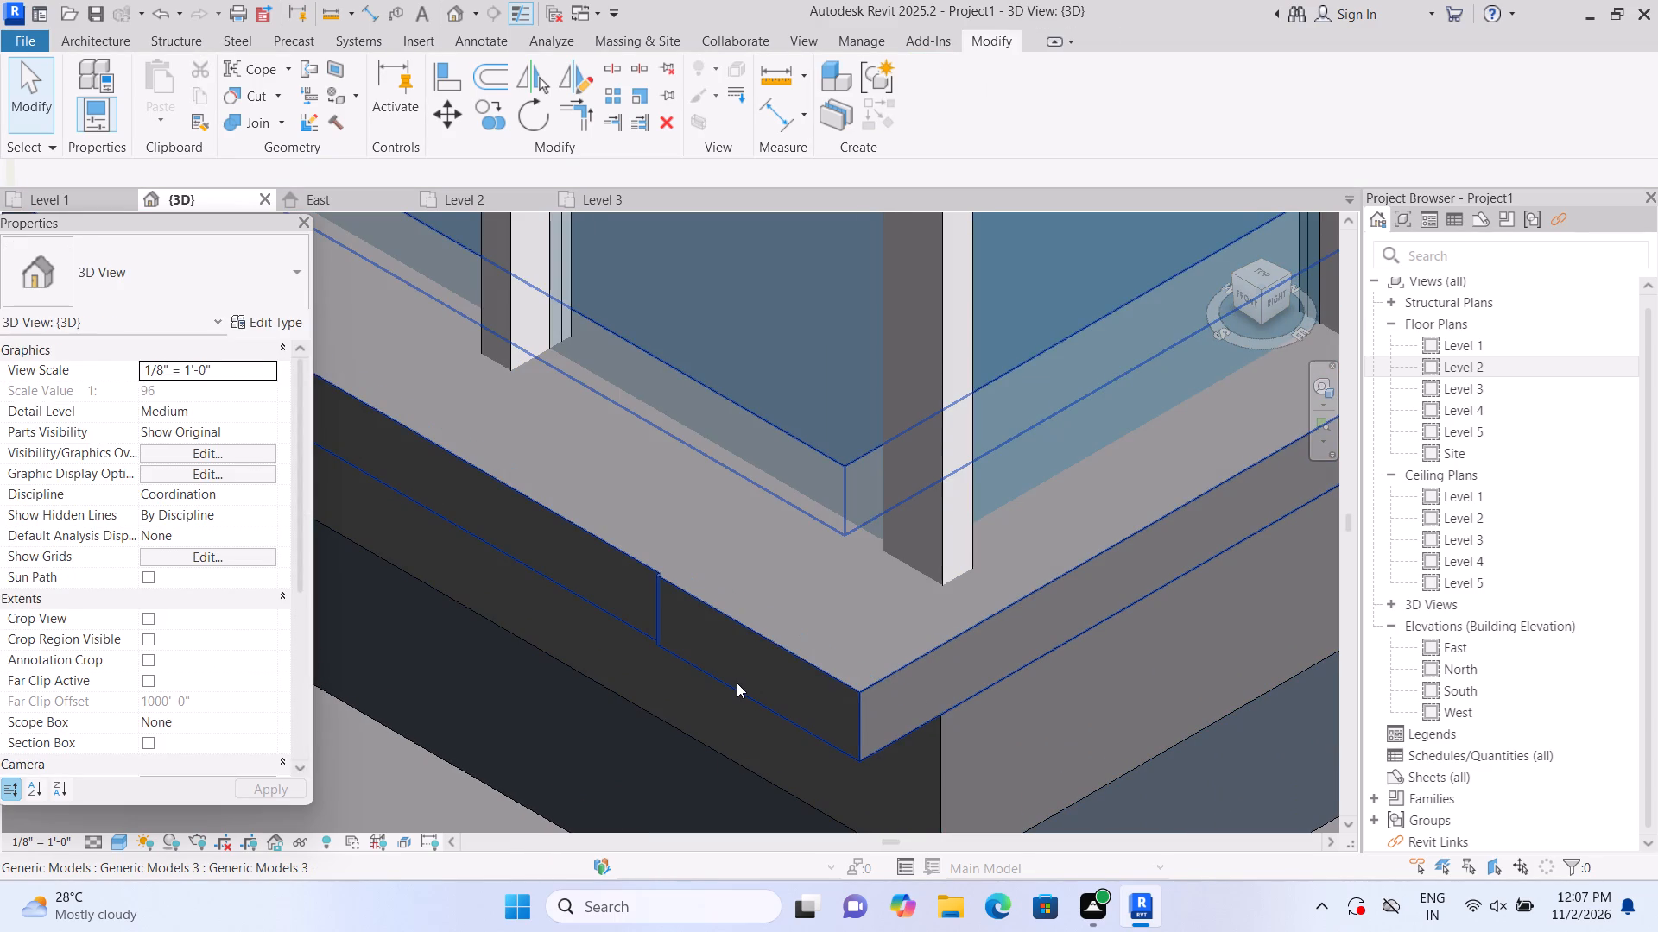
Fine-adjust the front face of the terrace ledge's short corner segment to bring it flush with the long front face.
left_click(737, 682)
left_click(754, 669)
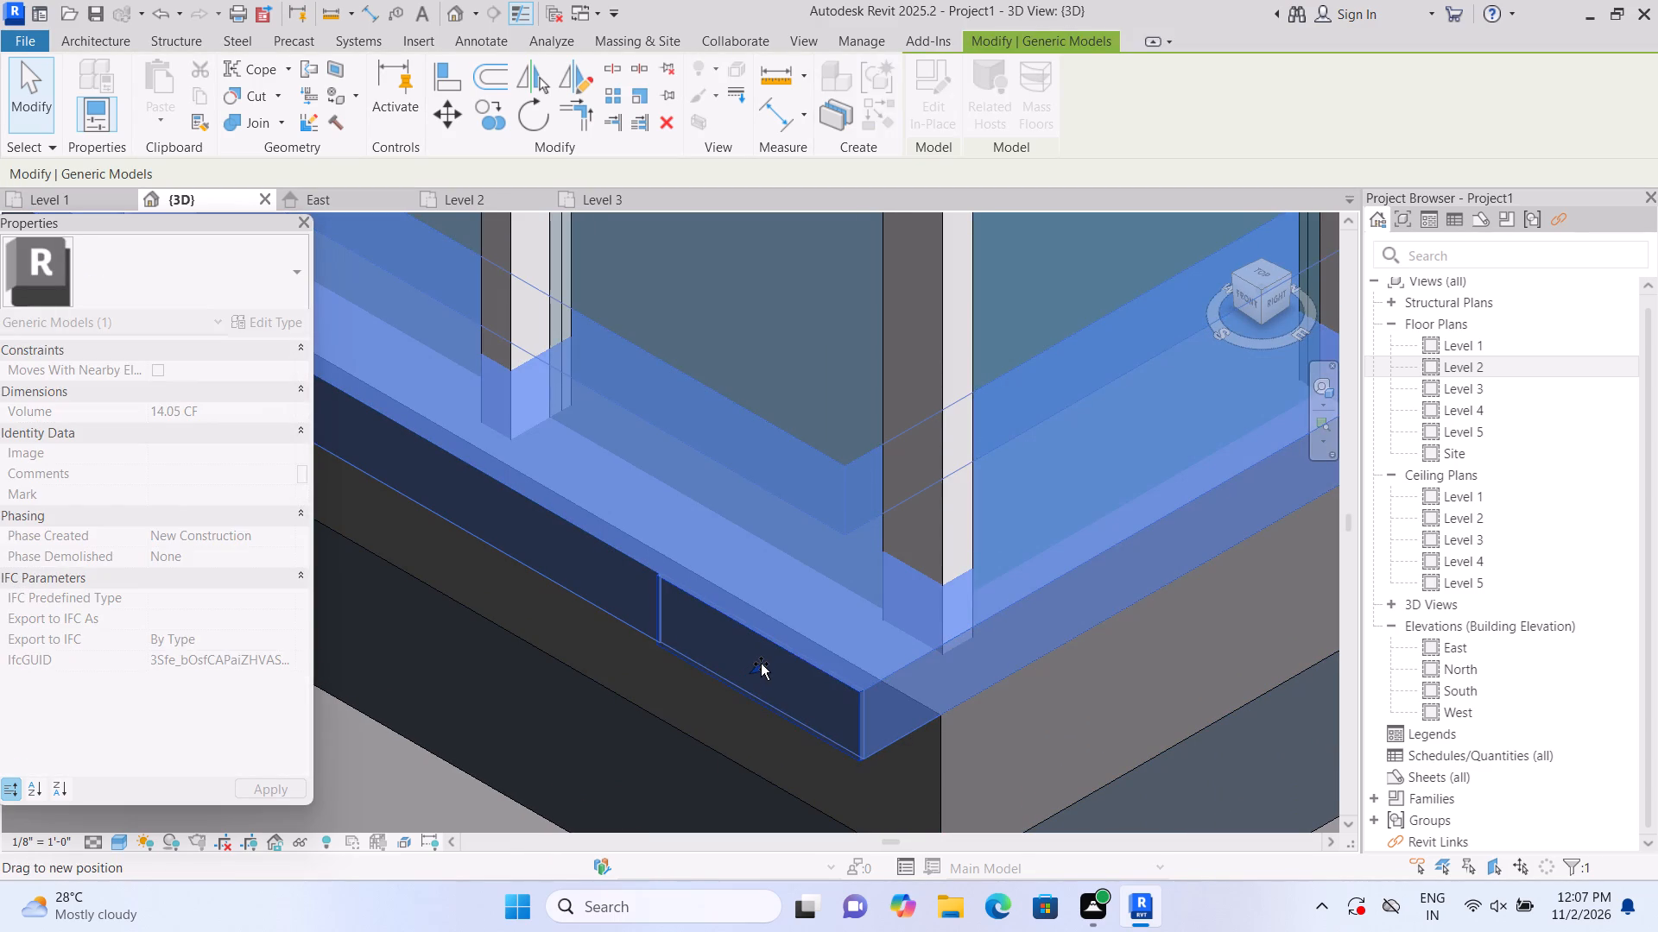
left_click(1142, 785)
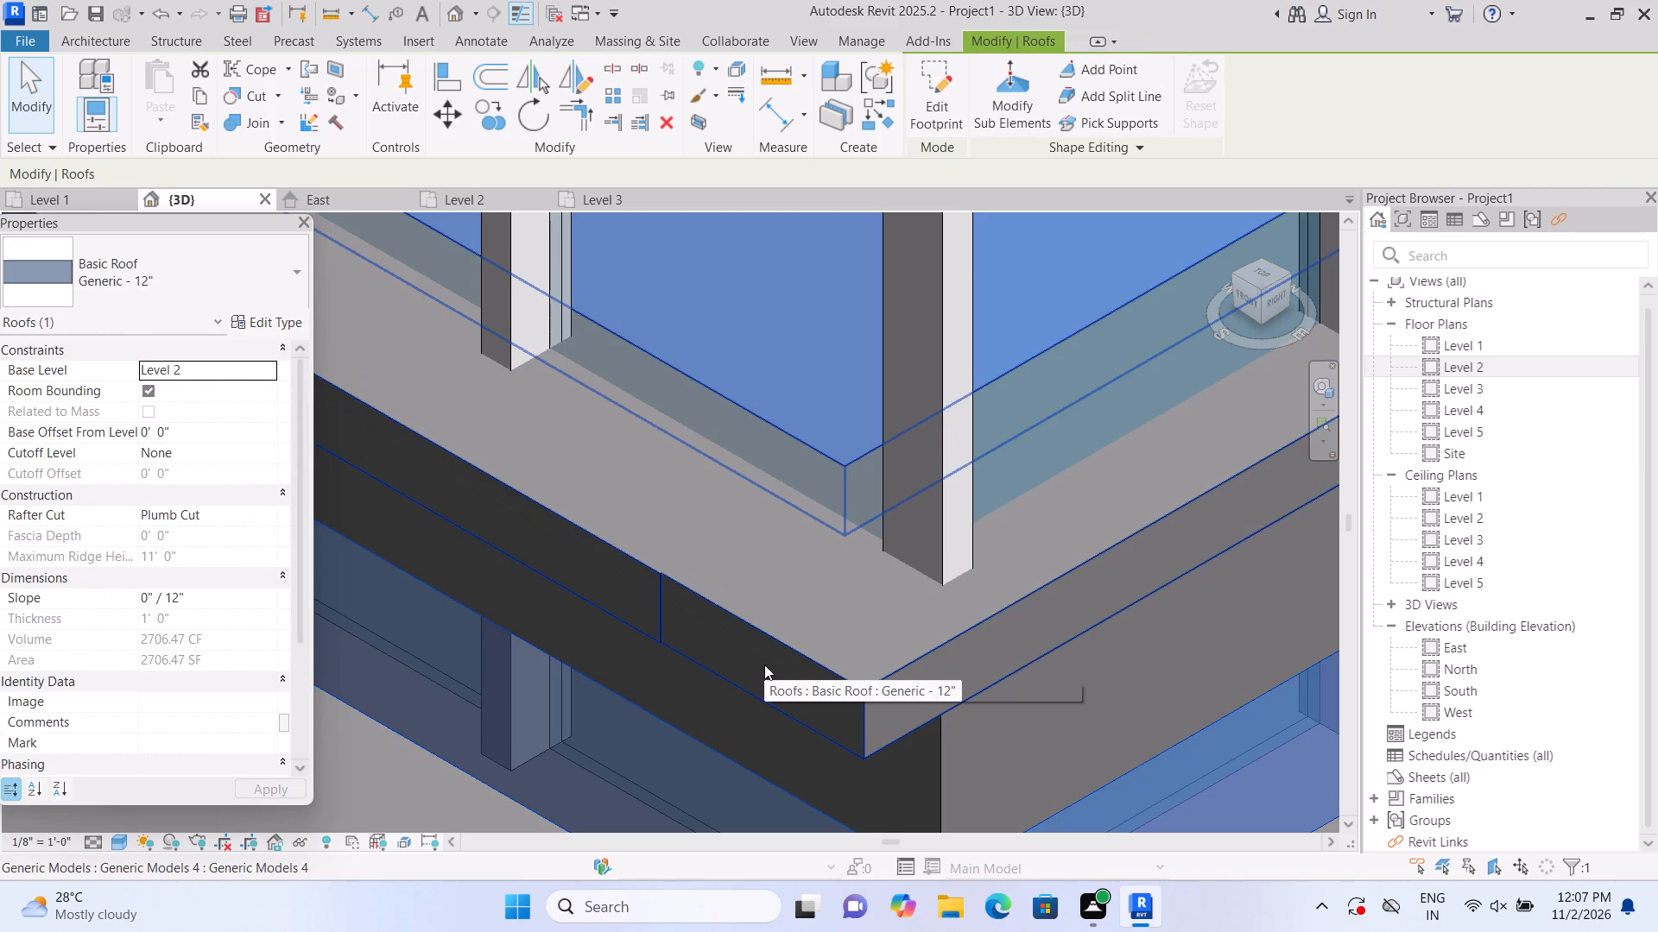
left_click(764, 664)
scroll(764, 666, "up", 1)
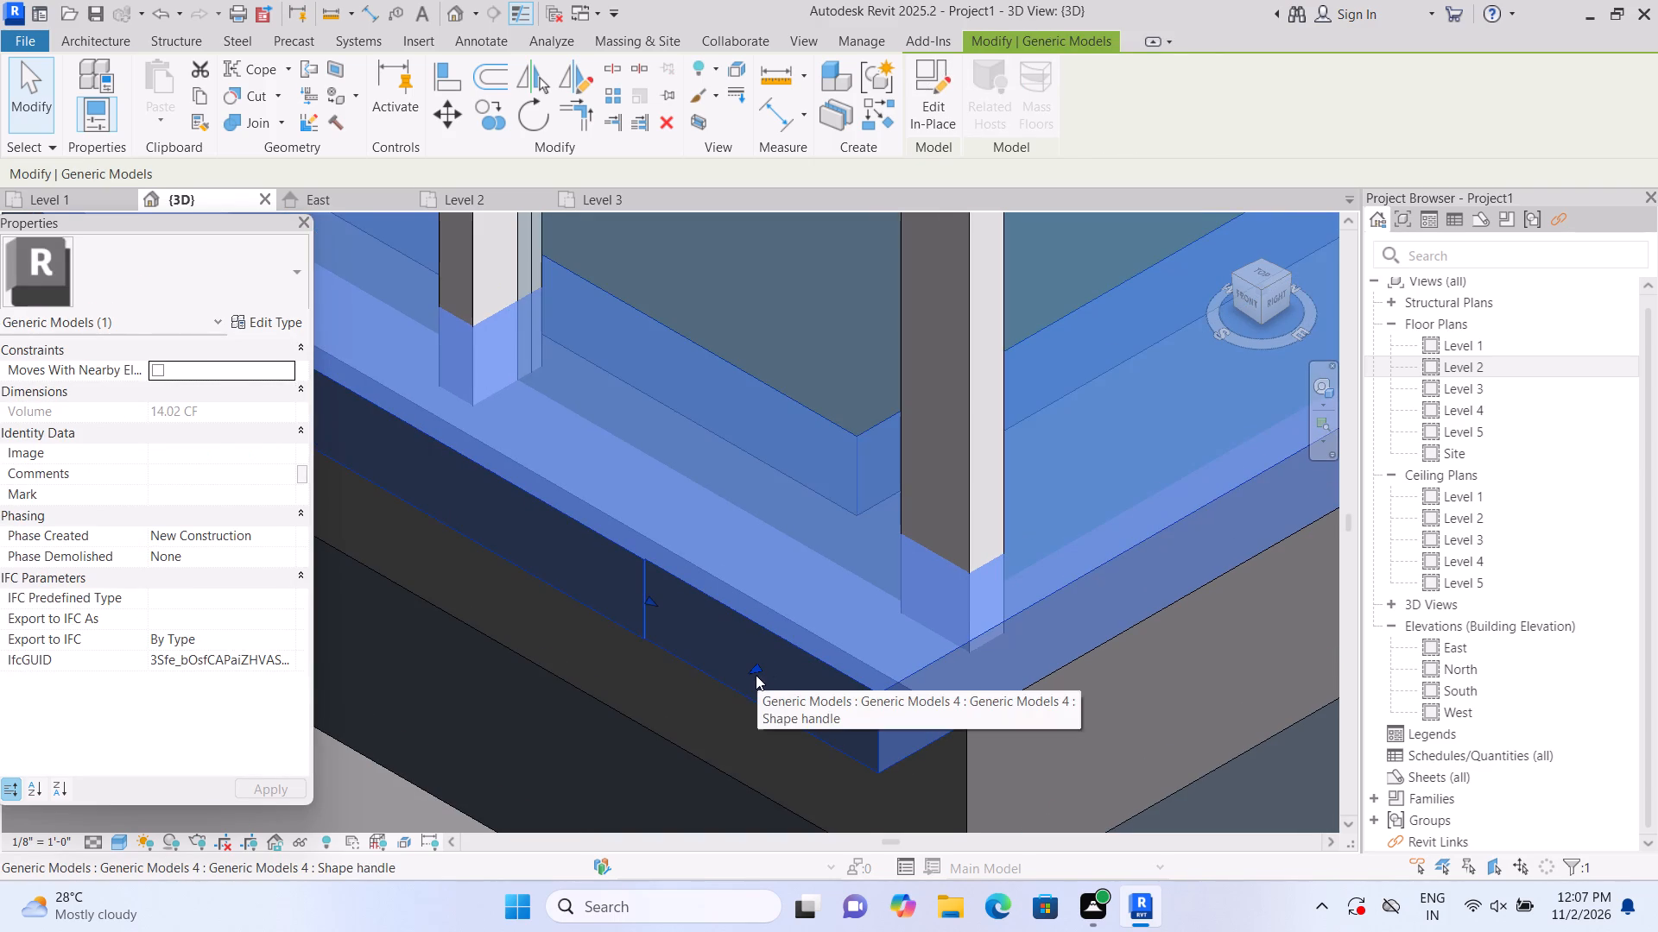
left_click(755, 664)
left_click_drag(755, 665, 765, 664)
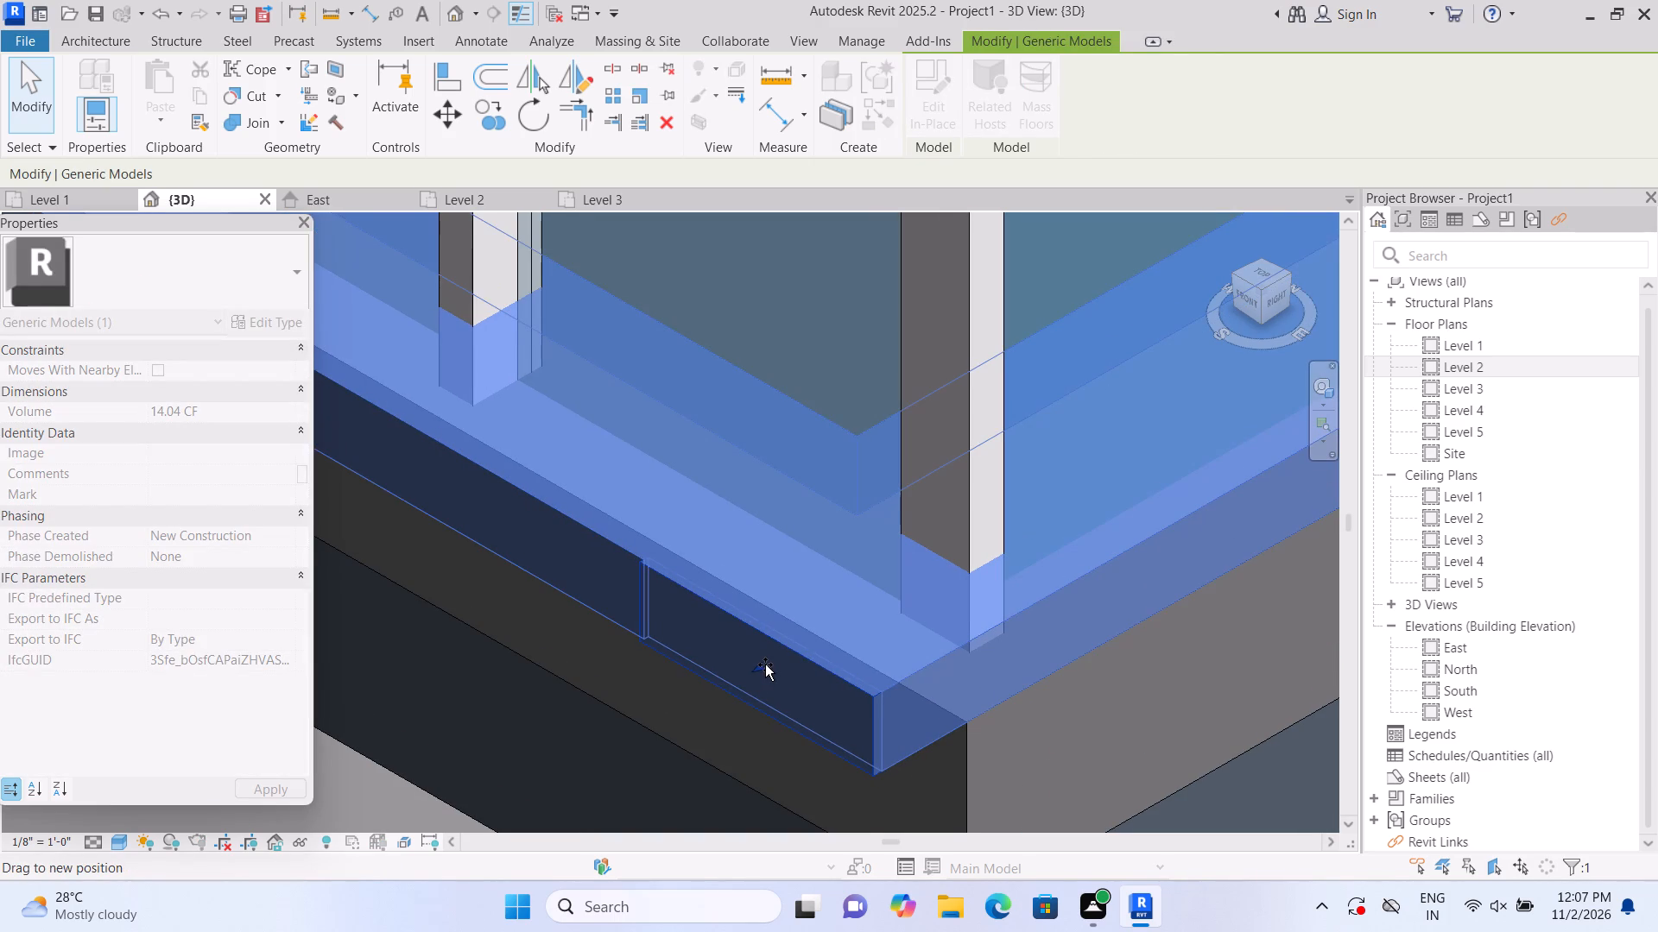
left_click_drag(765, 664, 754, 657)
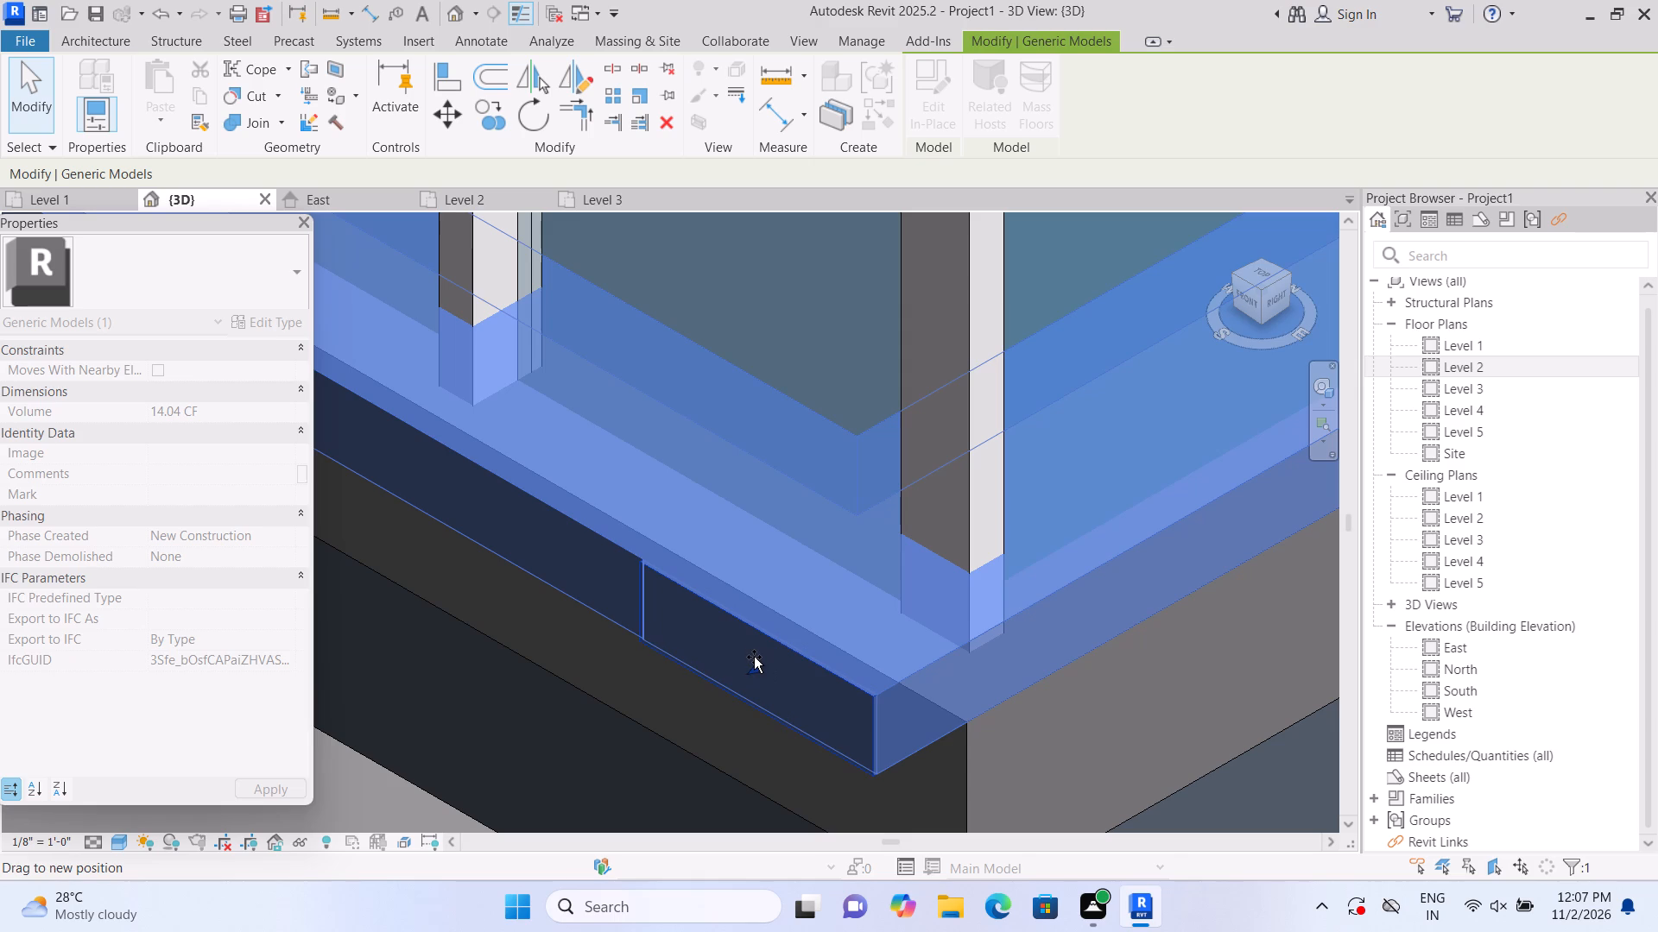
left_click_drag(754, 657, 754, 653)
scroll(754, 658, "down", 3)
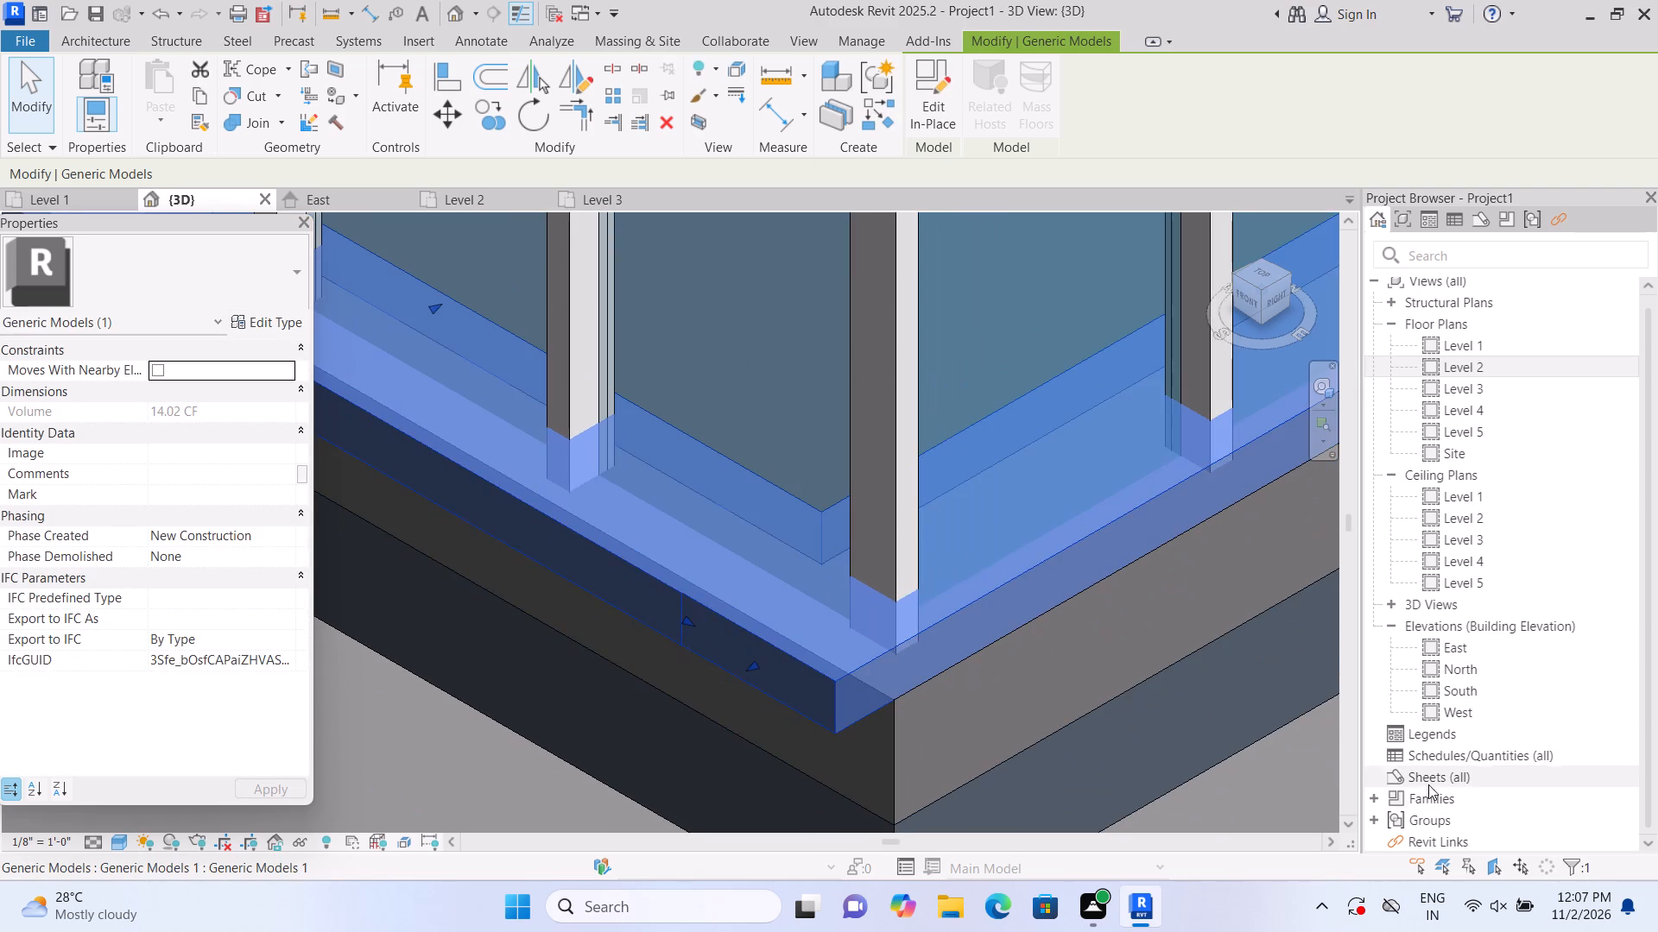
left_click(1319, 797)
Open the front frame's generic model for in-place editing.
scroll(1308, 801, "down", 7)
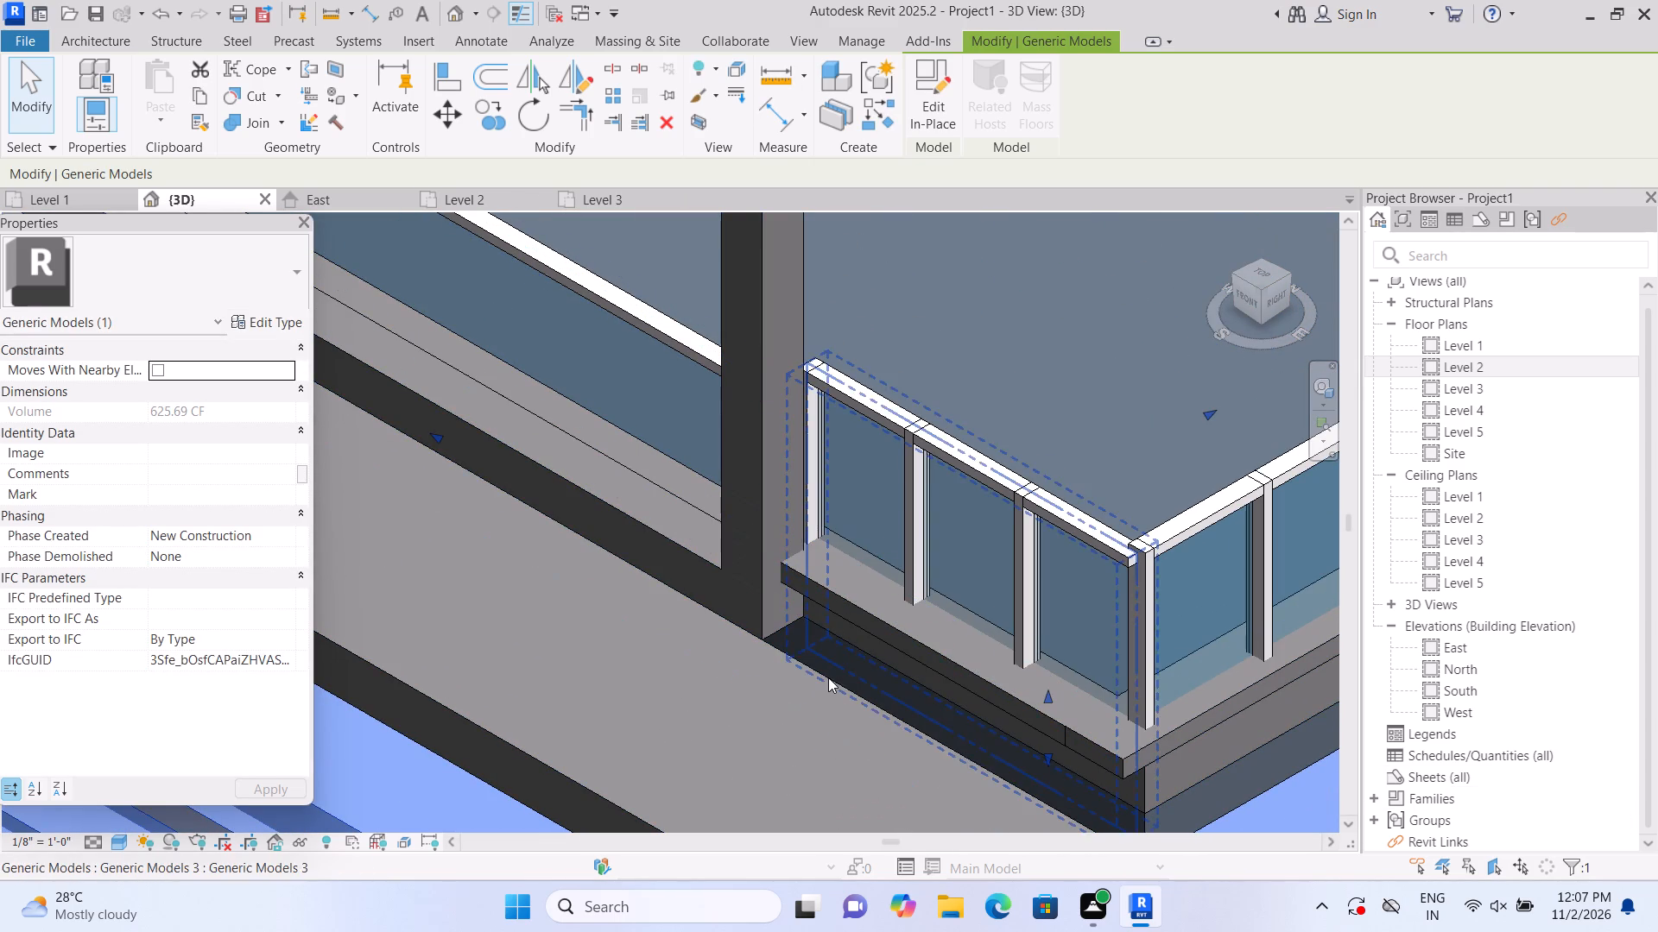
left_click(863, 497)
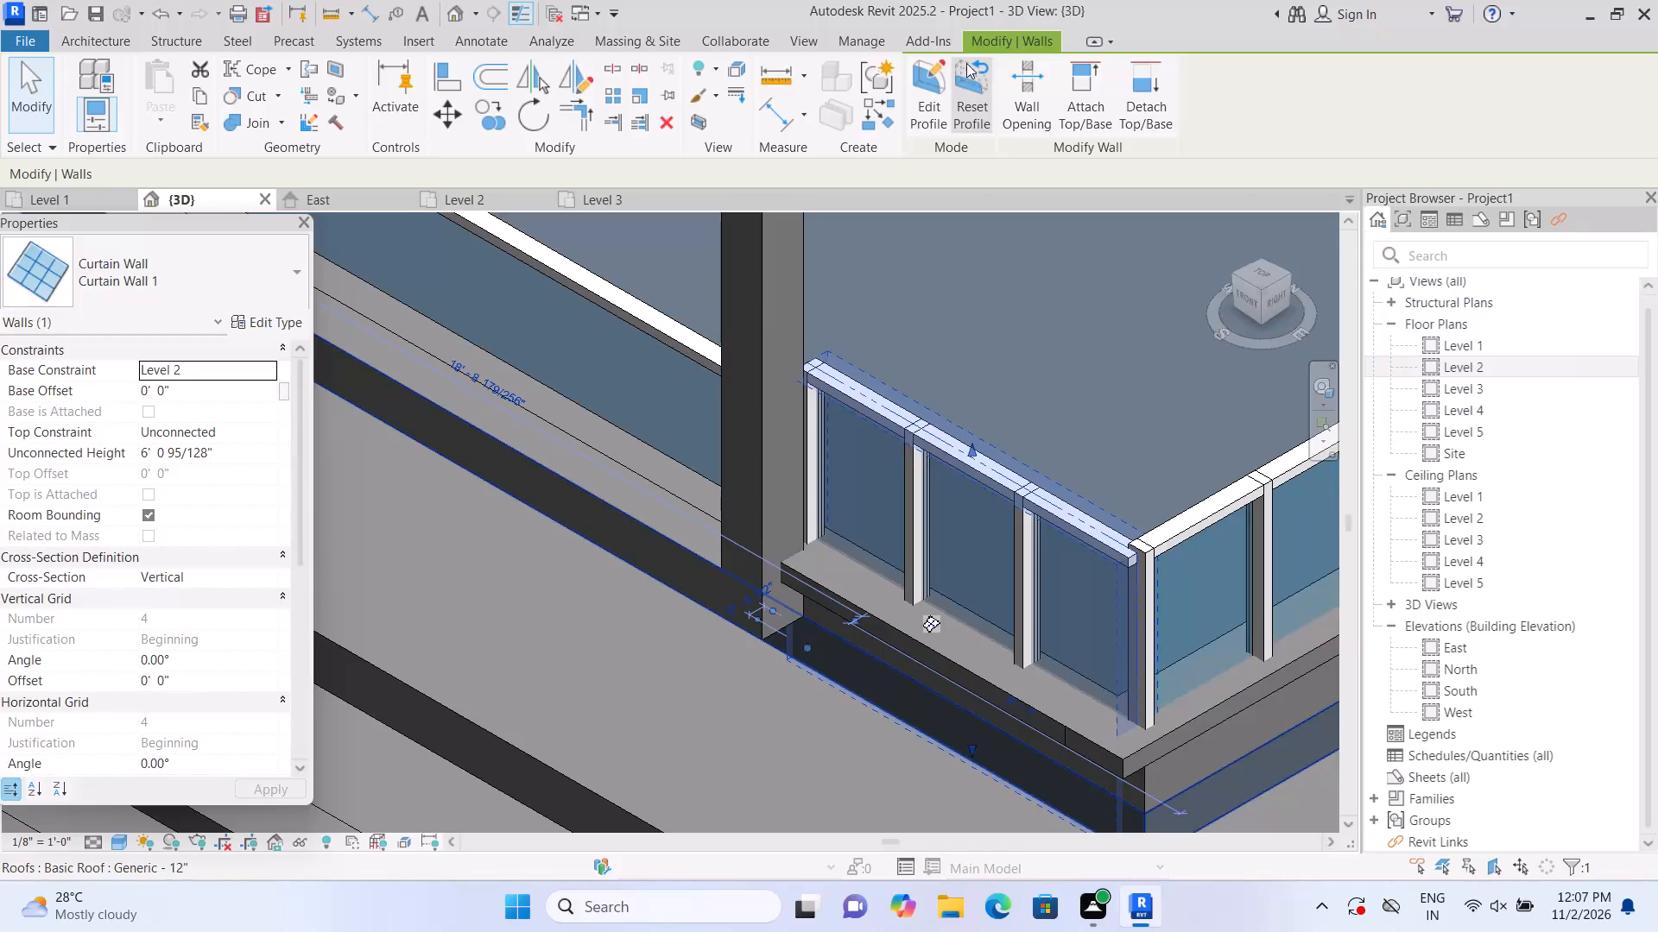
key("Escape")
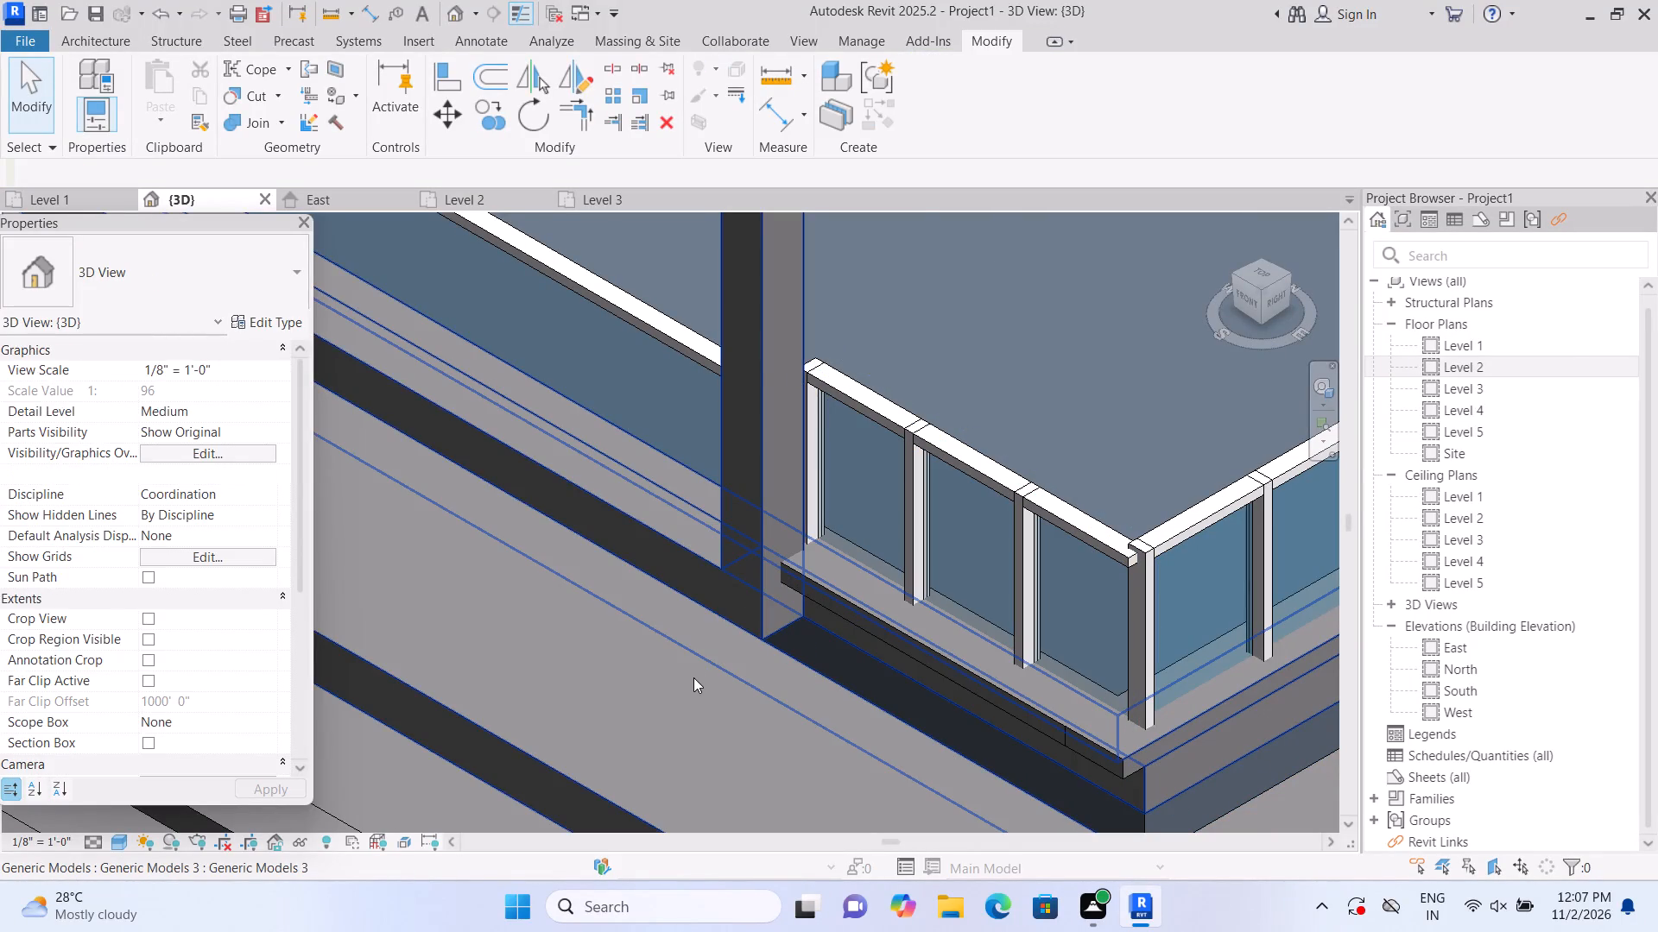
left_click(688, 679)
left_click(929, 108)
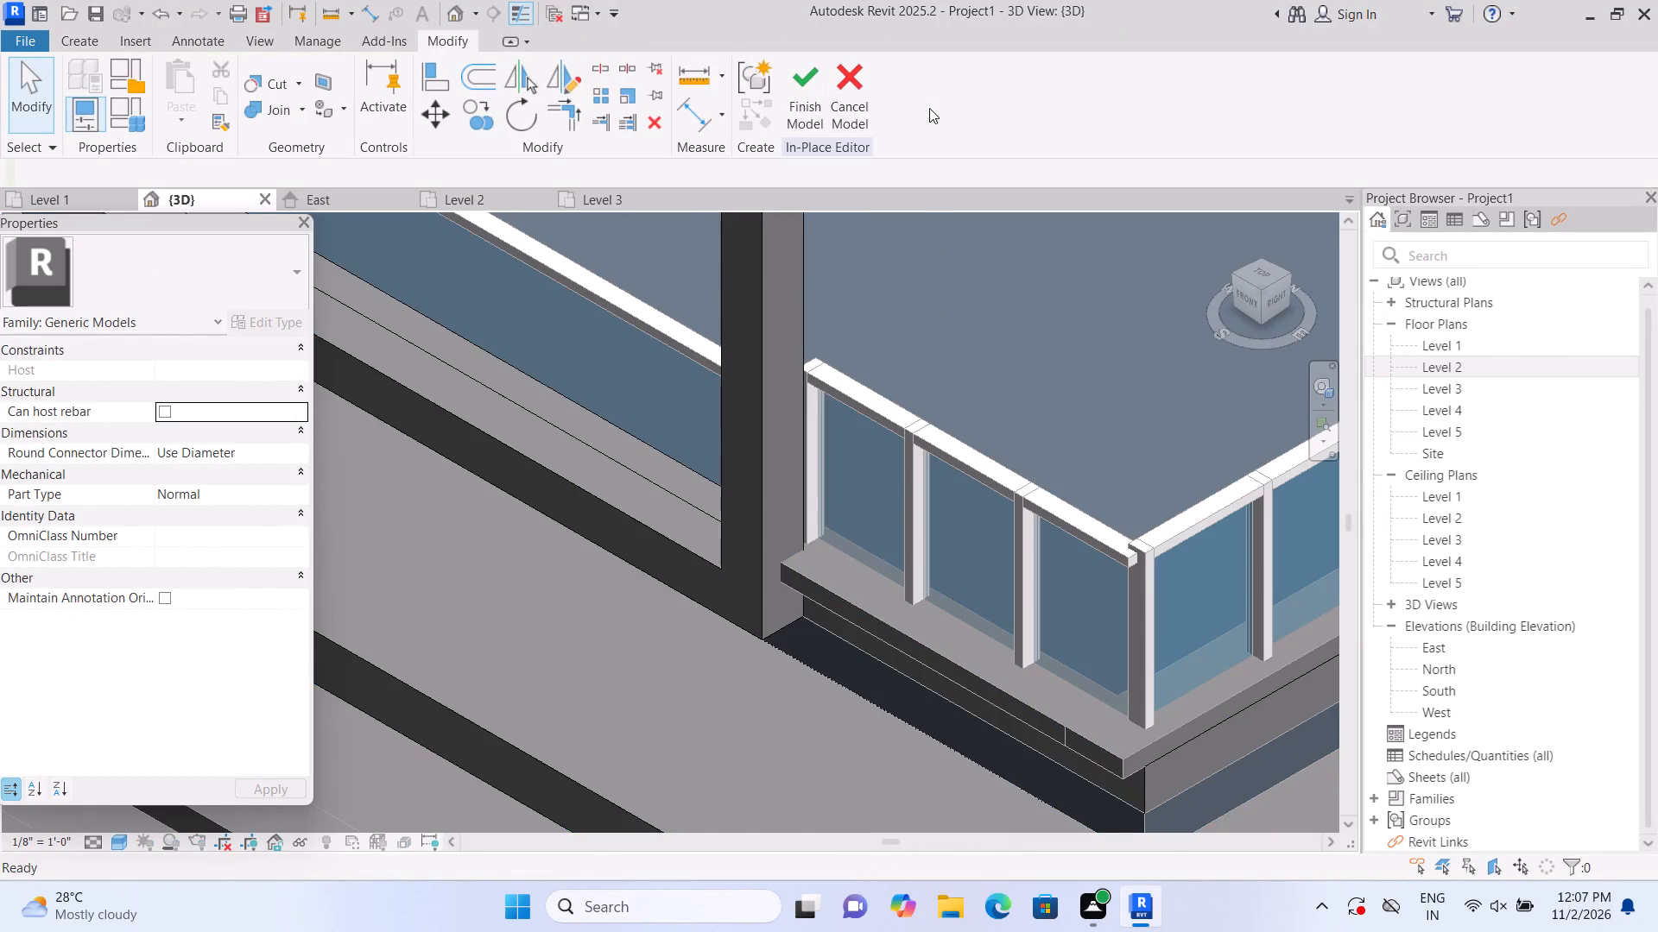
Examine the front frame, terrace ledge seam and corner railings up close and in the context of the whole house.
scroll(844, 739, "down", 4)
middle_click_drag(813, 726, 668, 483)
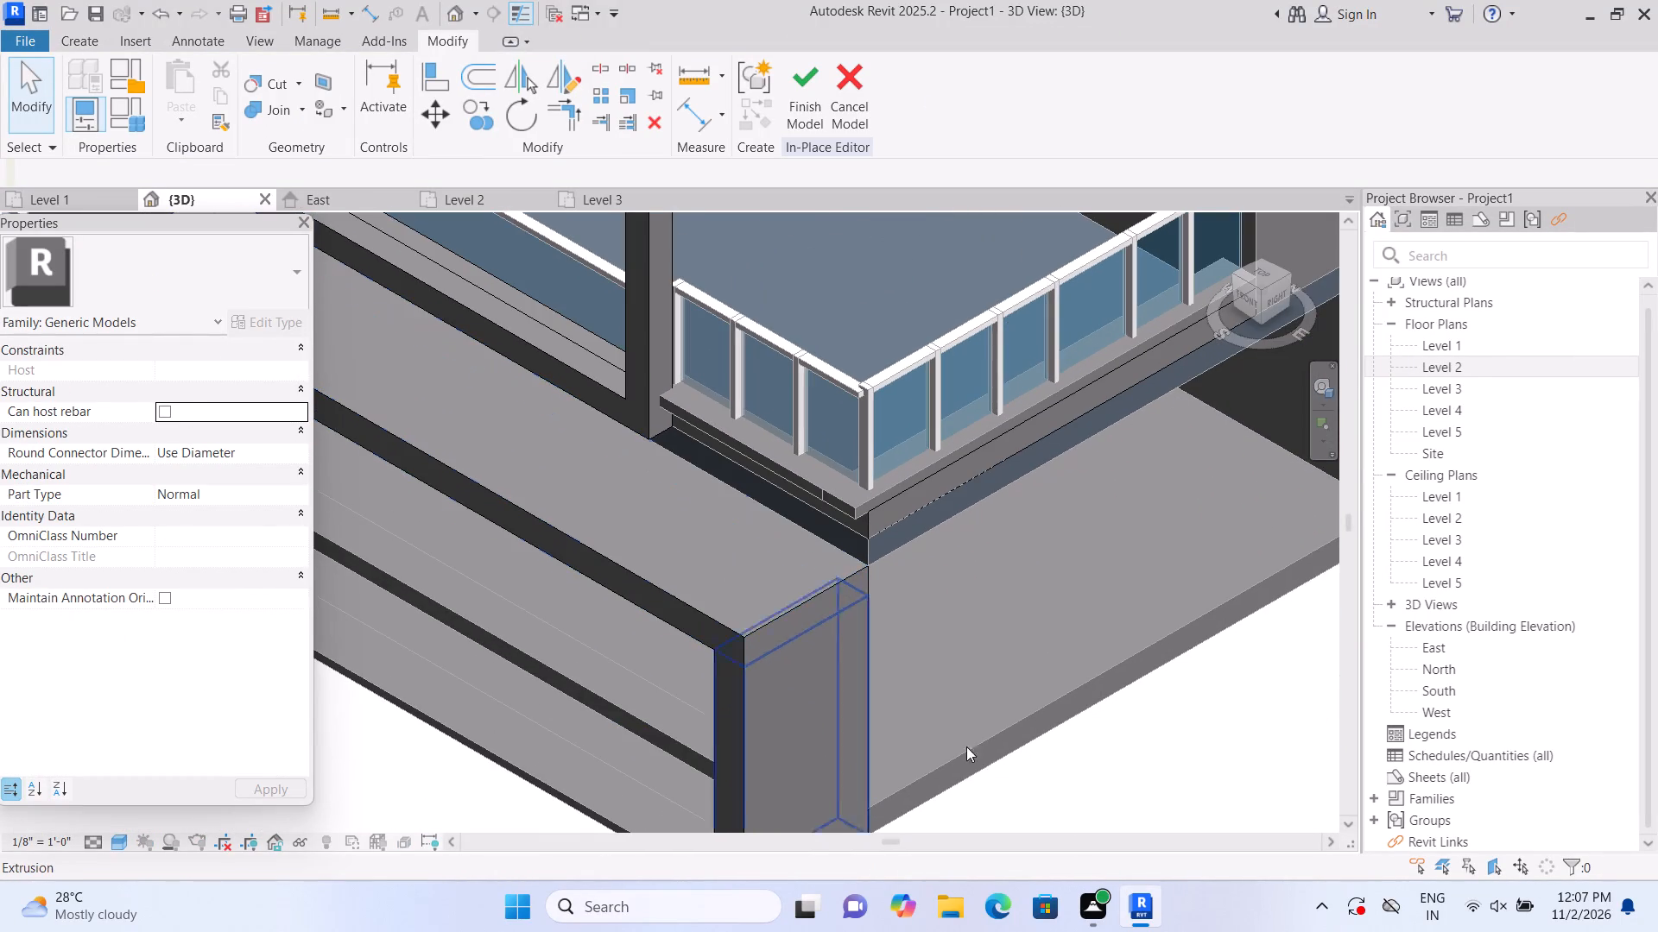
scroll(1058, 791, "down", 7)
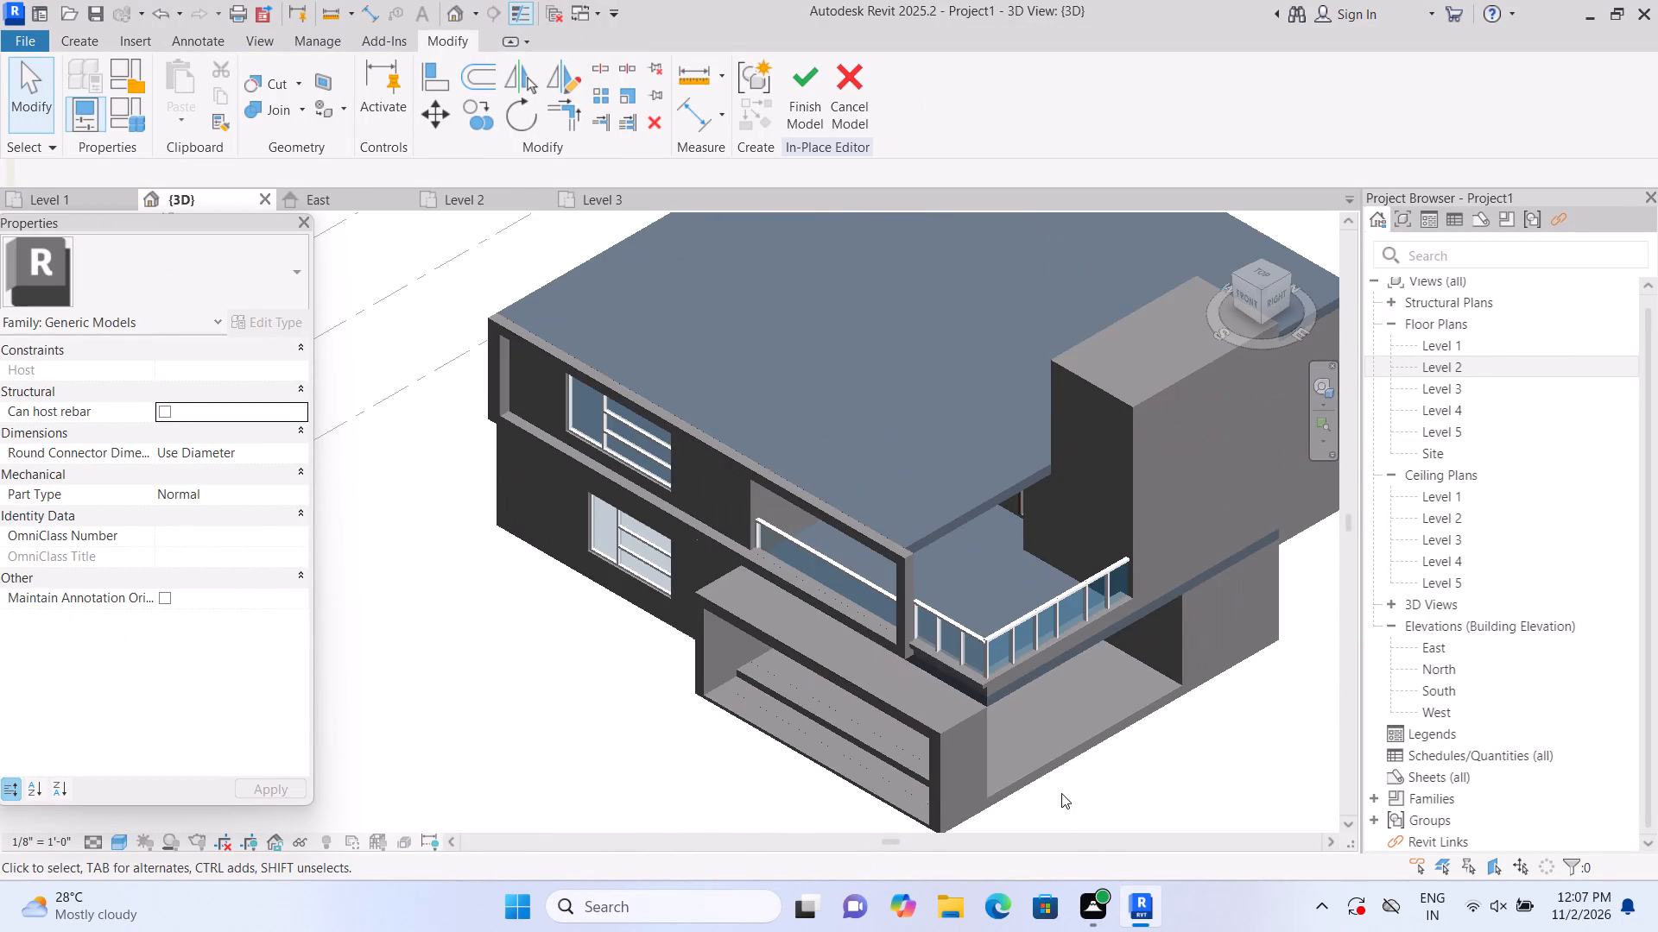
middle_click_drag(608, 699, 561, 712)
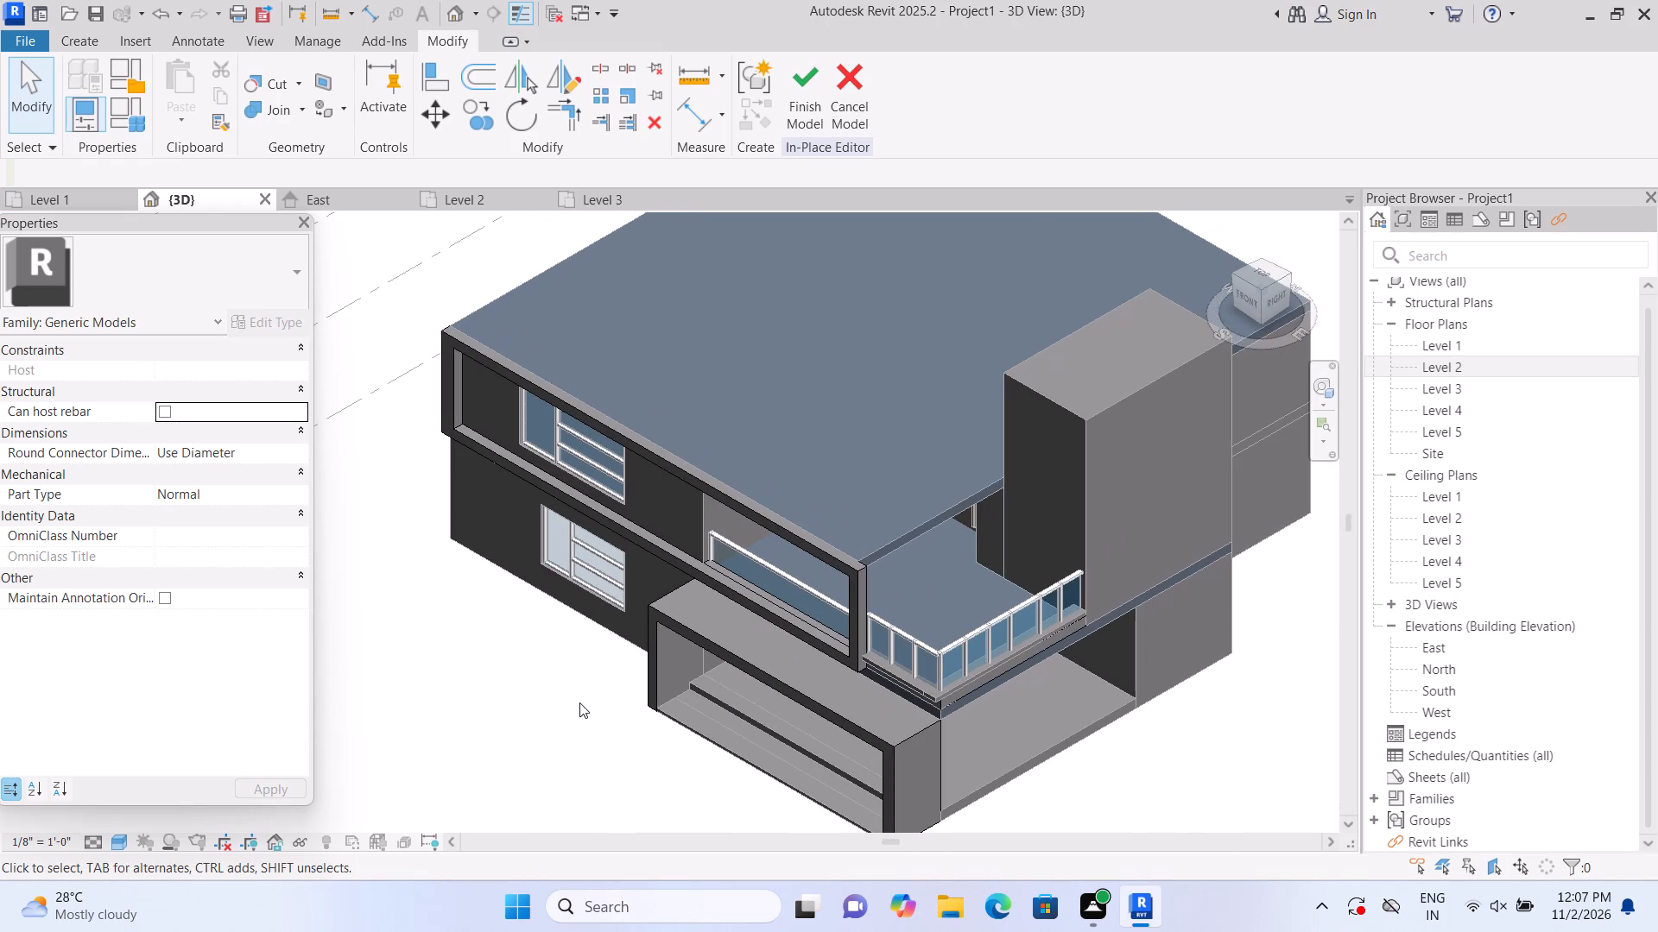
scroll(911, 703, "up", 12)
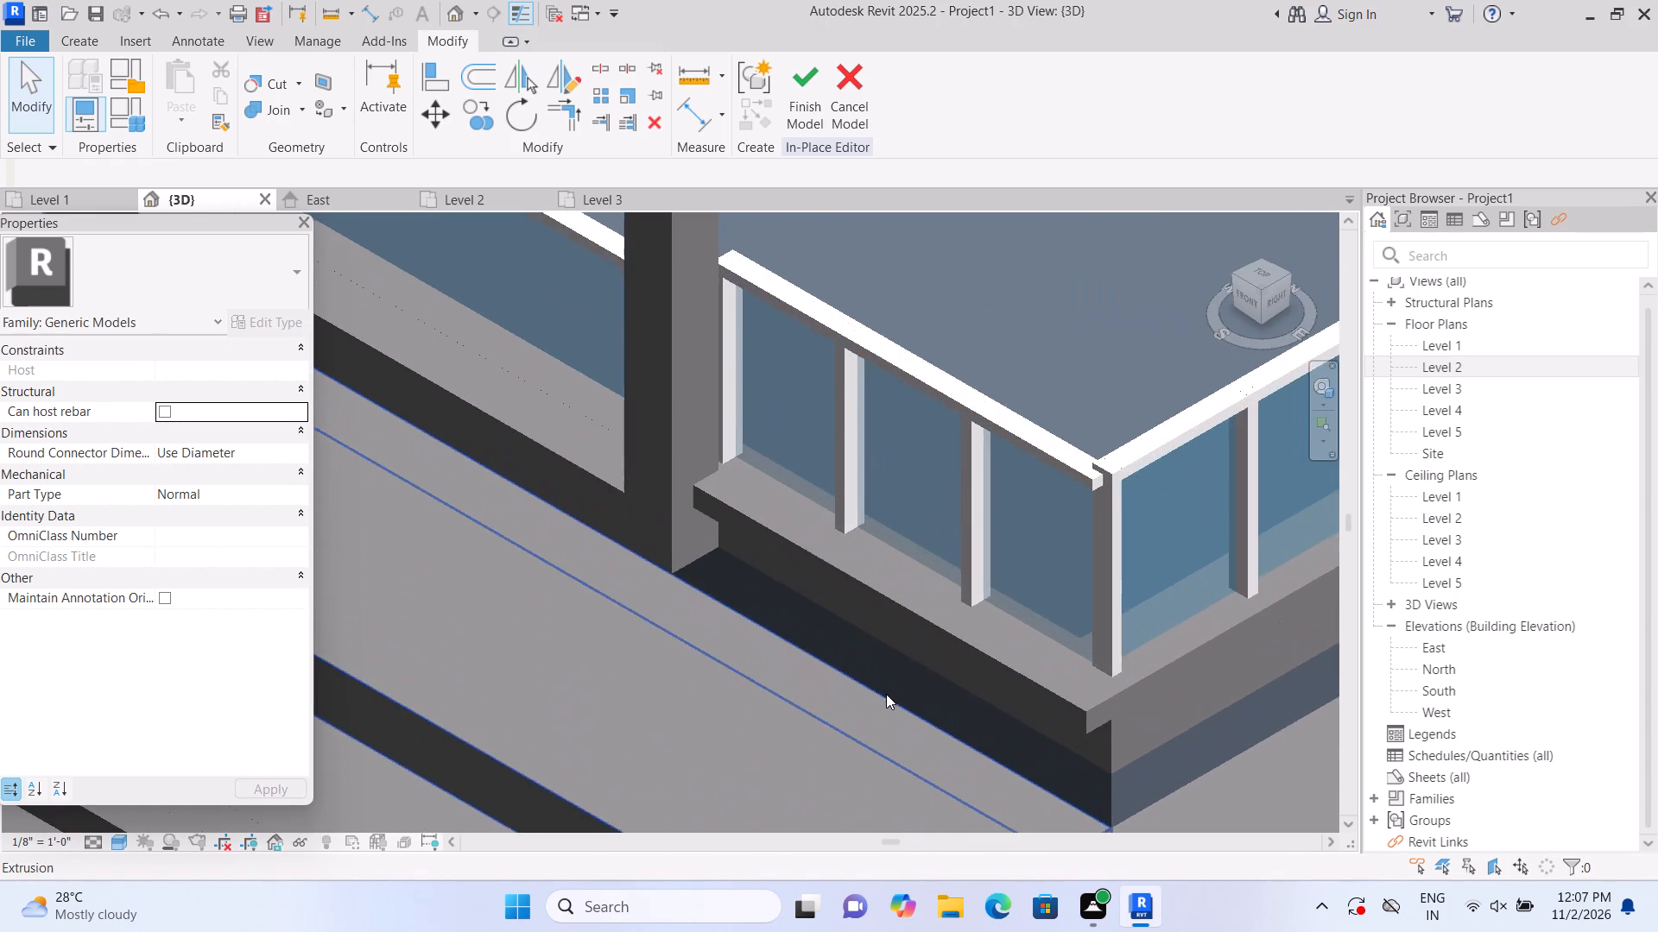
scroll(883, 696, "up", 3)
scroll(878, 702, "down", 2)
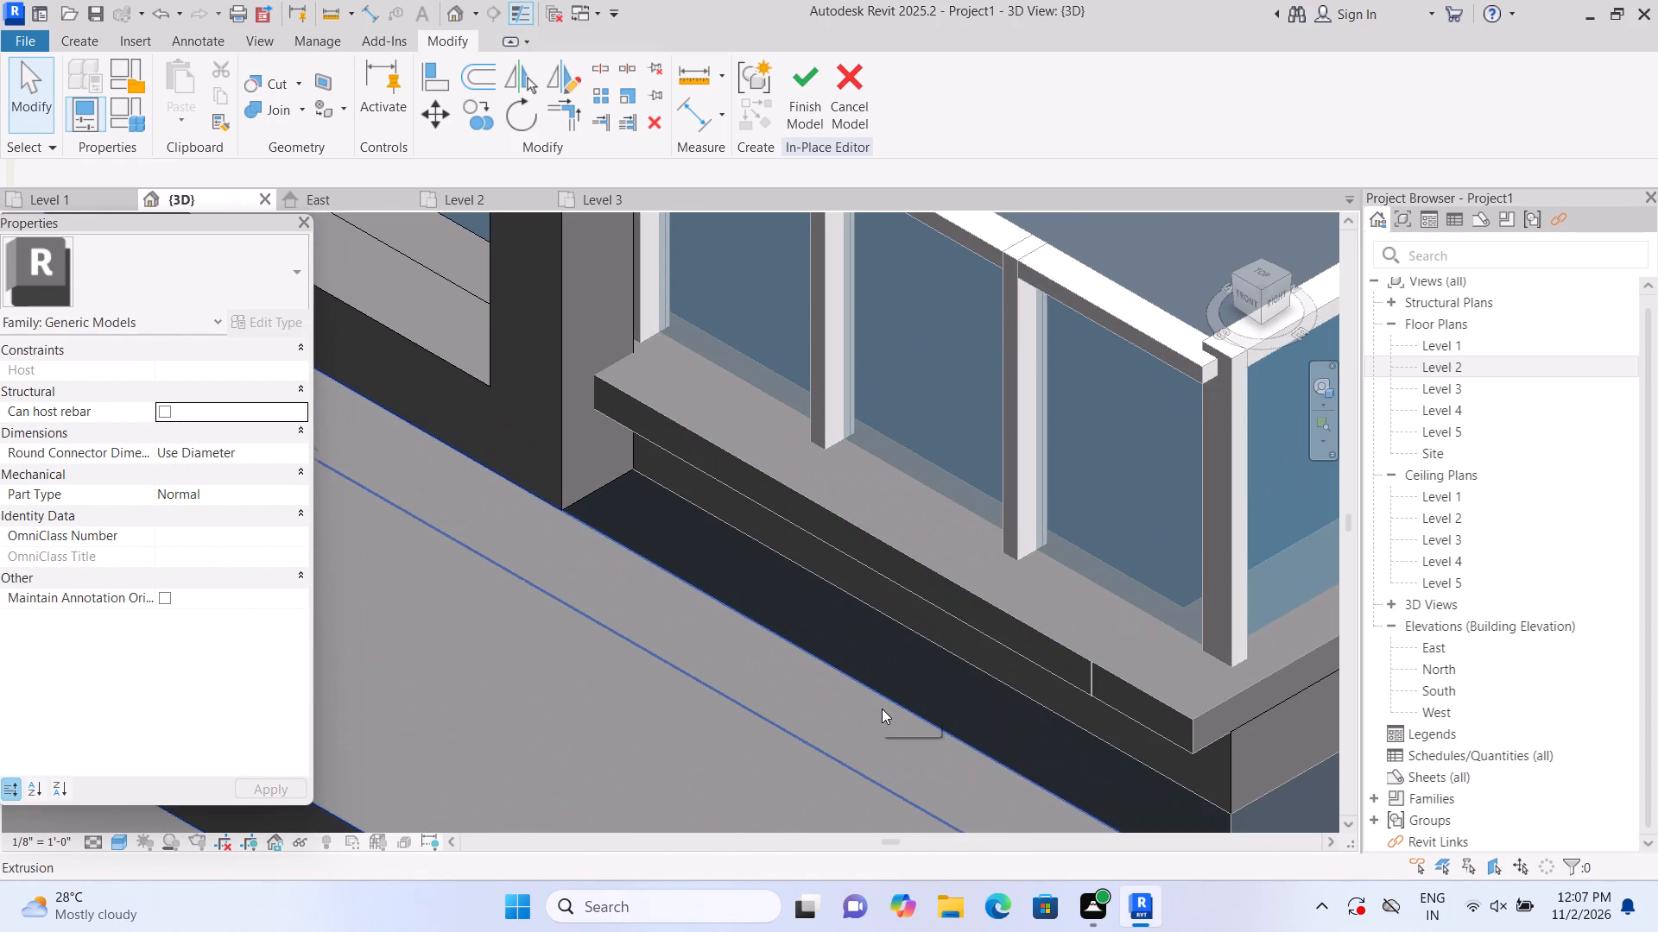
scroll(882, 708, "down", 16)
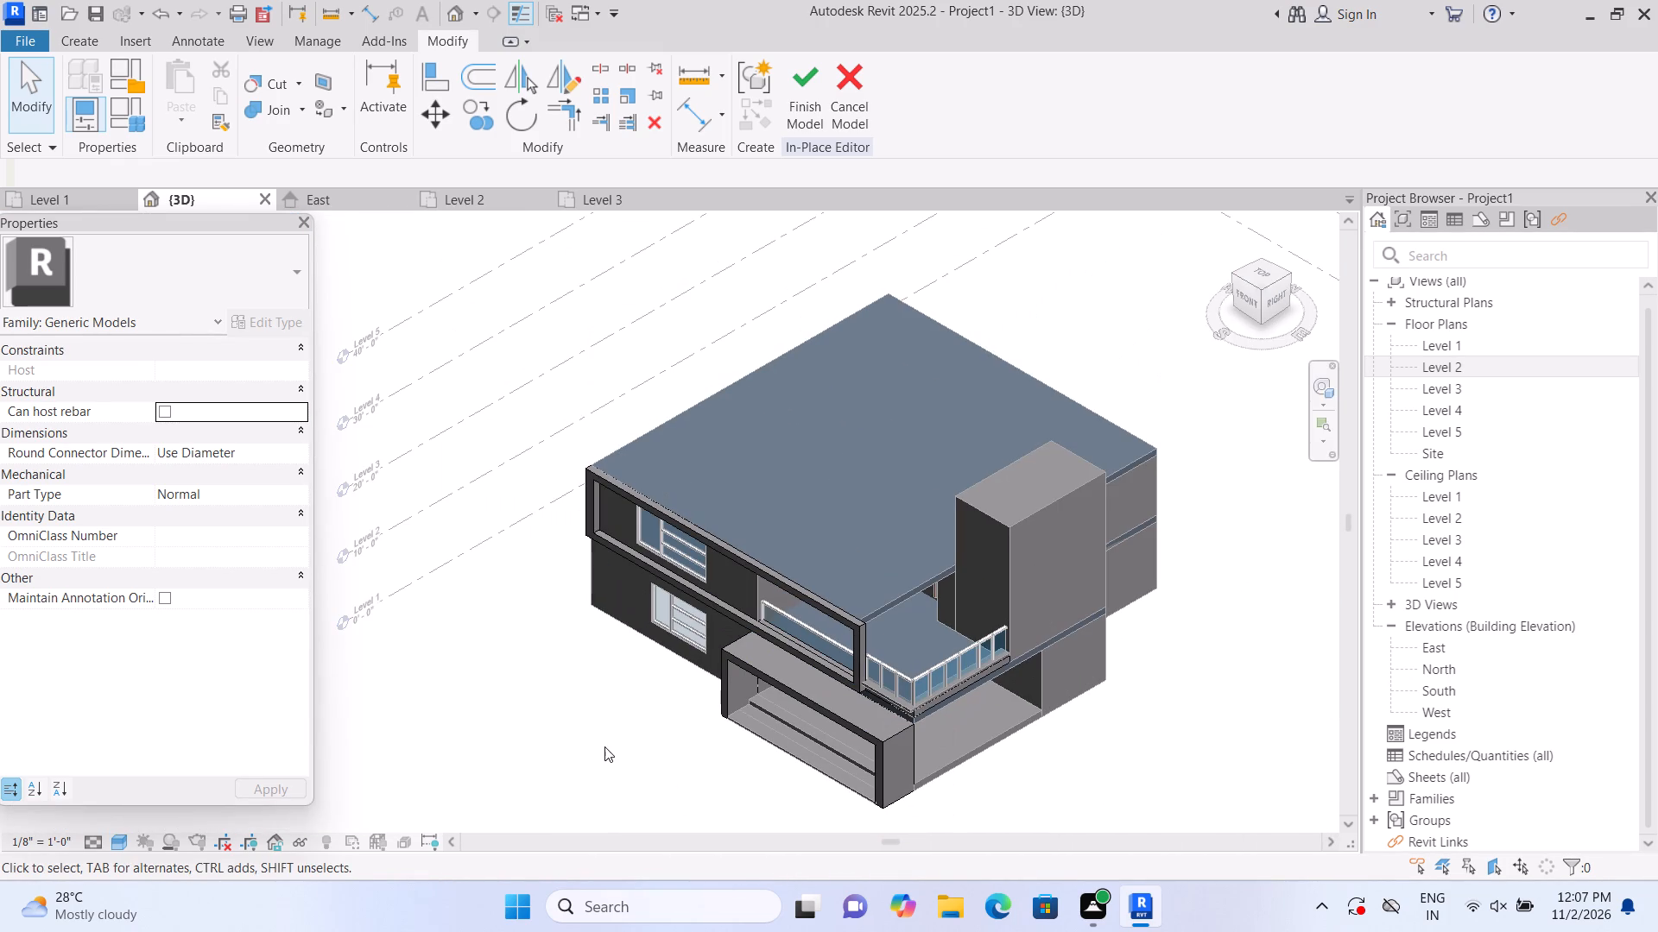
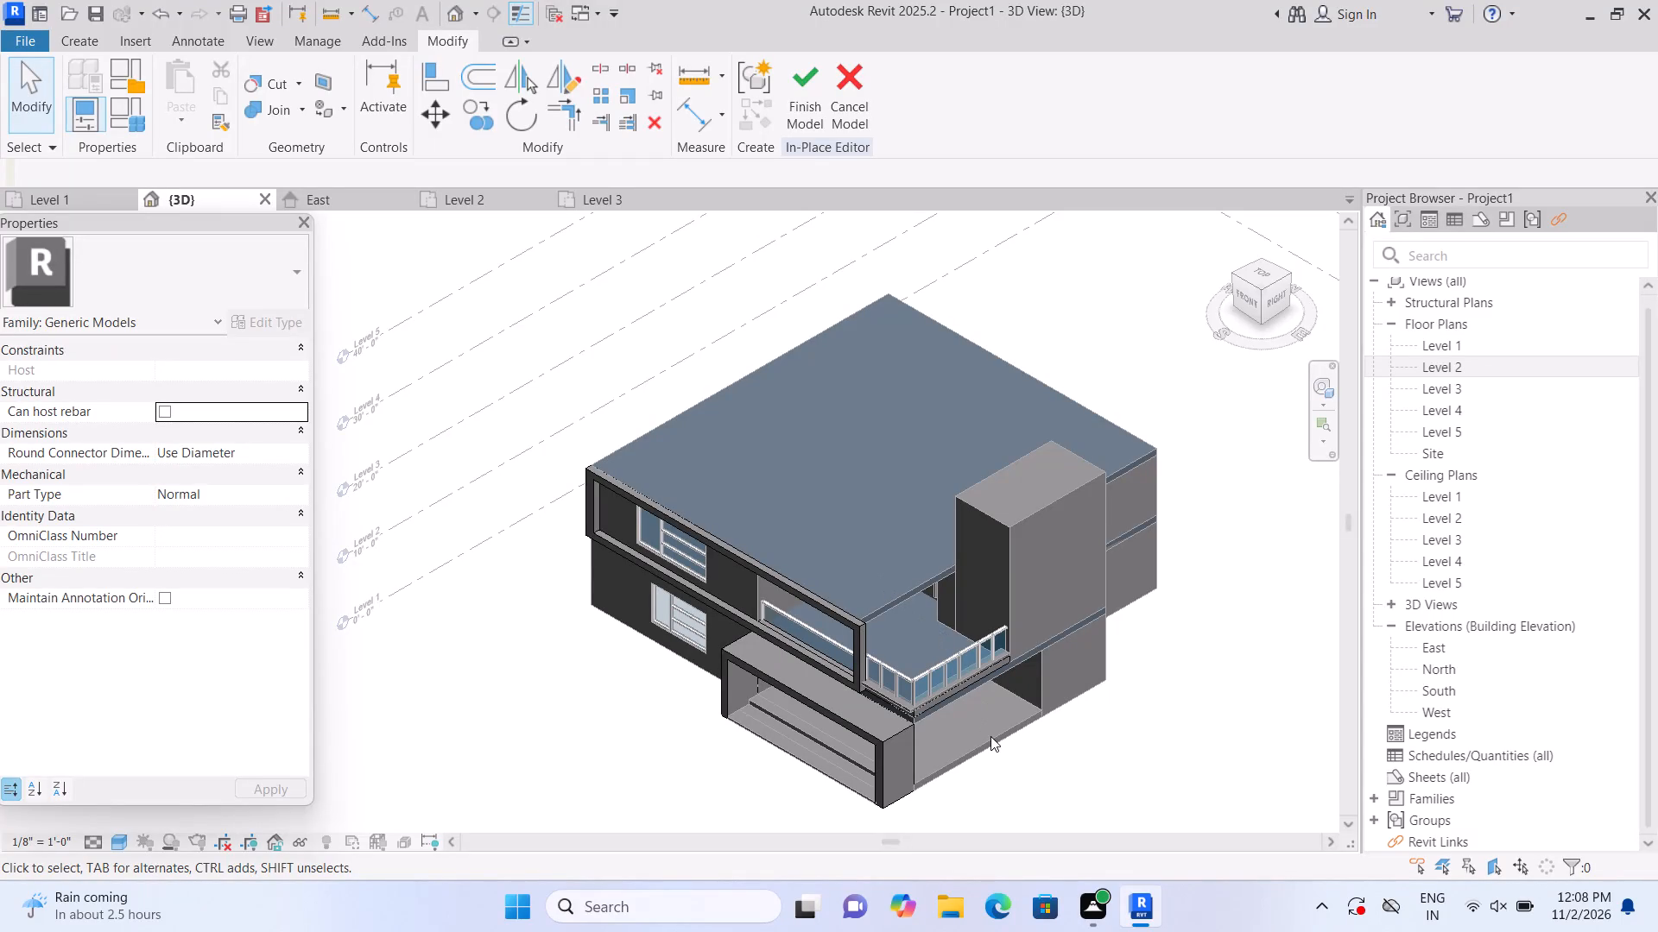
Create a 1' 0" thick rectangular extrusion covering the tower block's top, using its top face as the work plane.
scroll(988, 734, "up", 3)
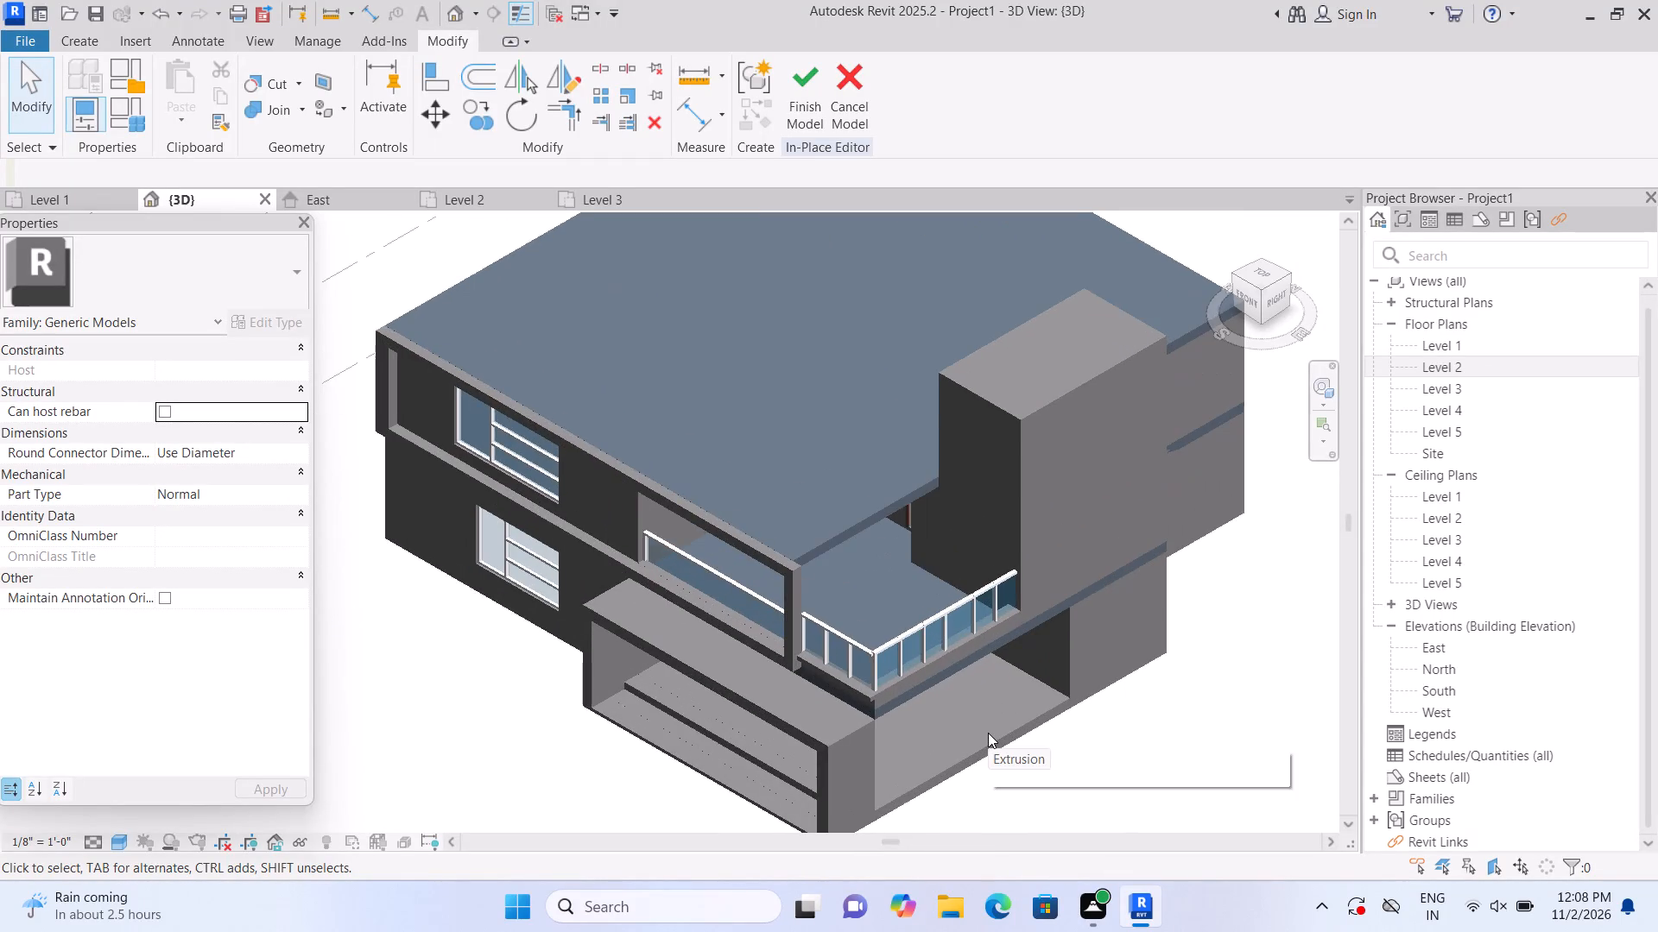
scroll(988, 733, "down", 2)
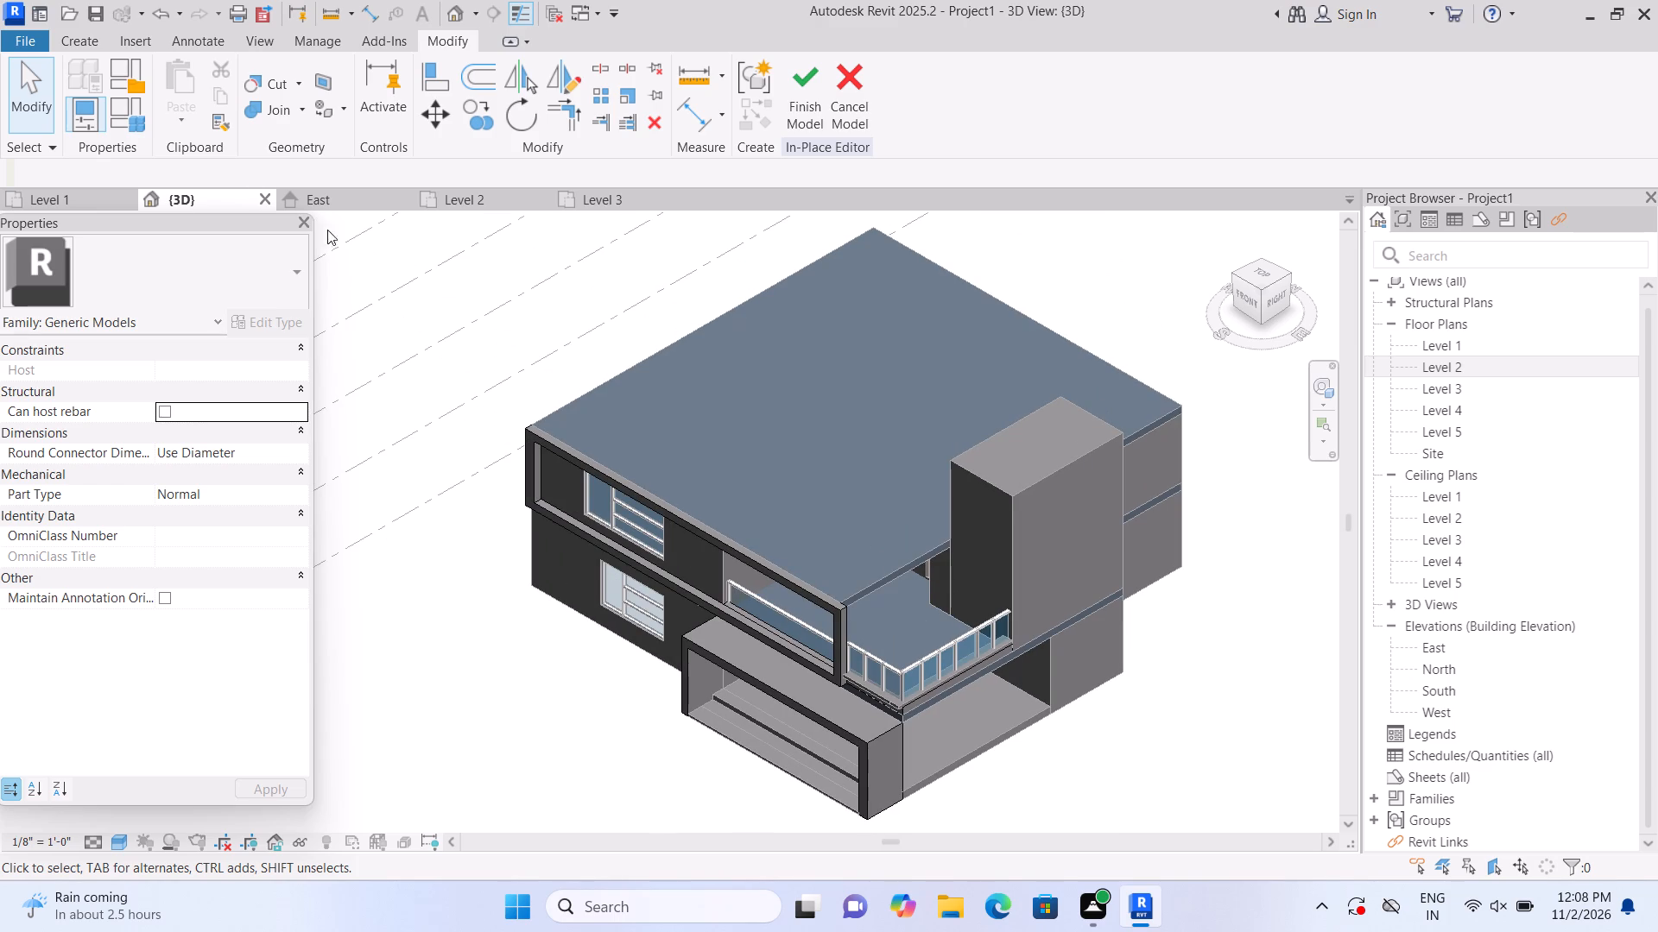
left_click(92, 40)
left_click(178, 85)
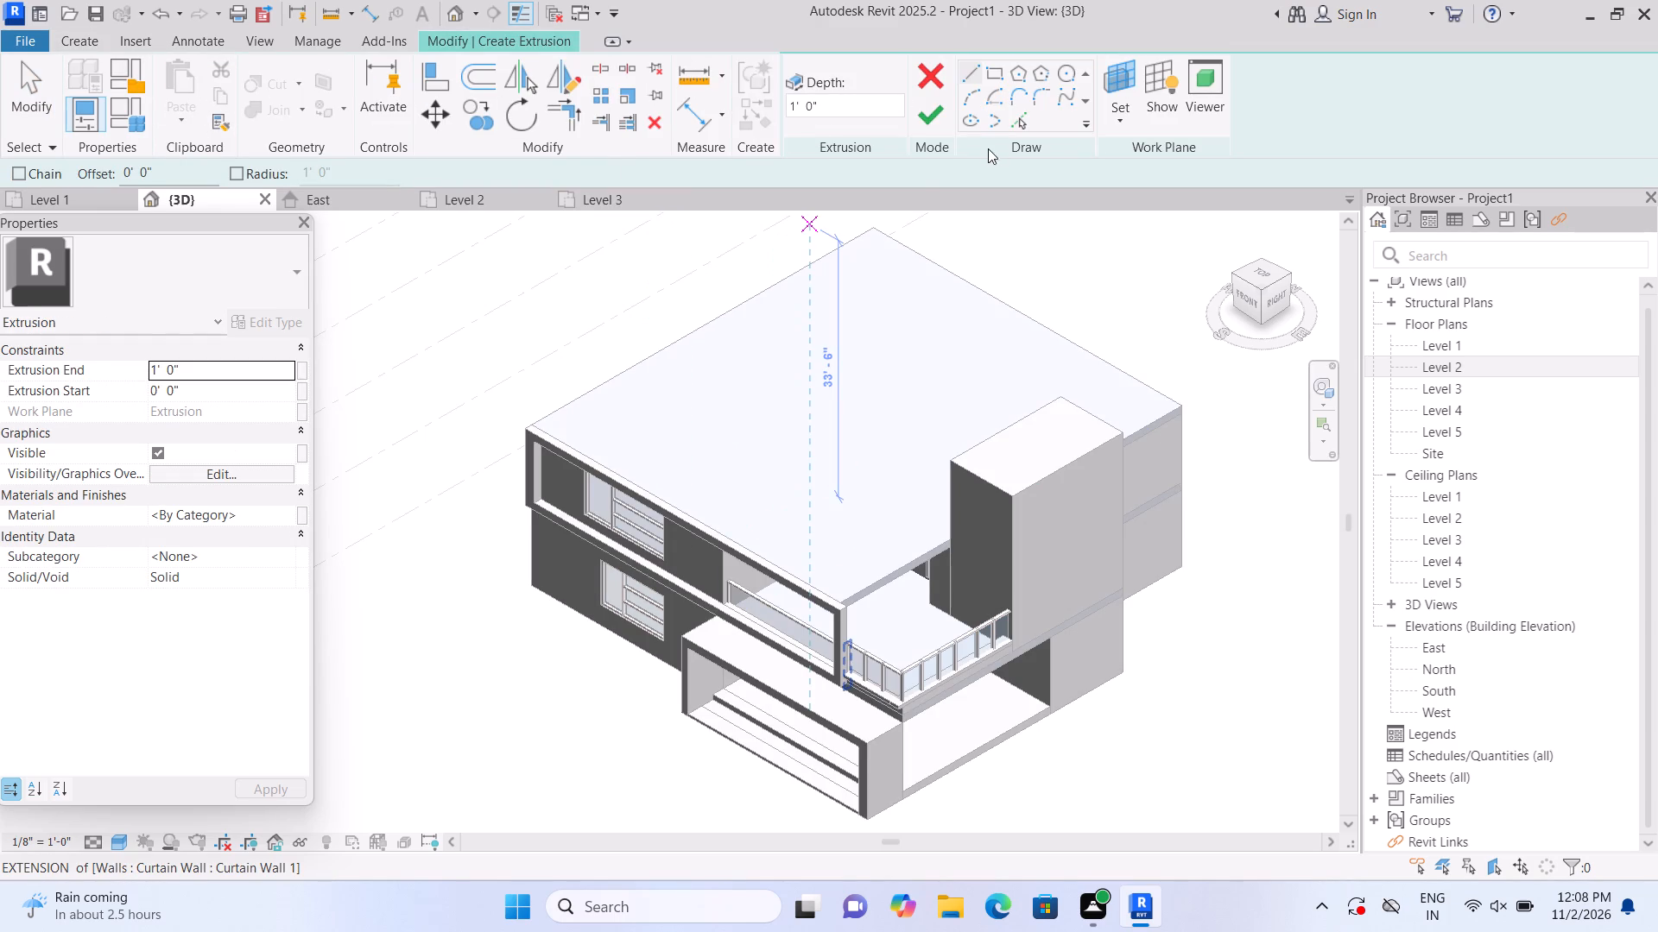
left_click(1117, 118)
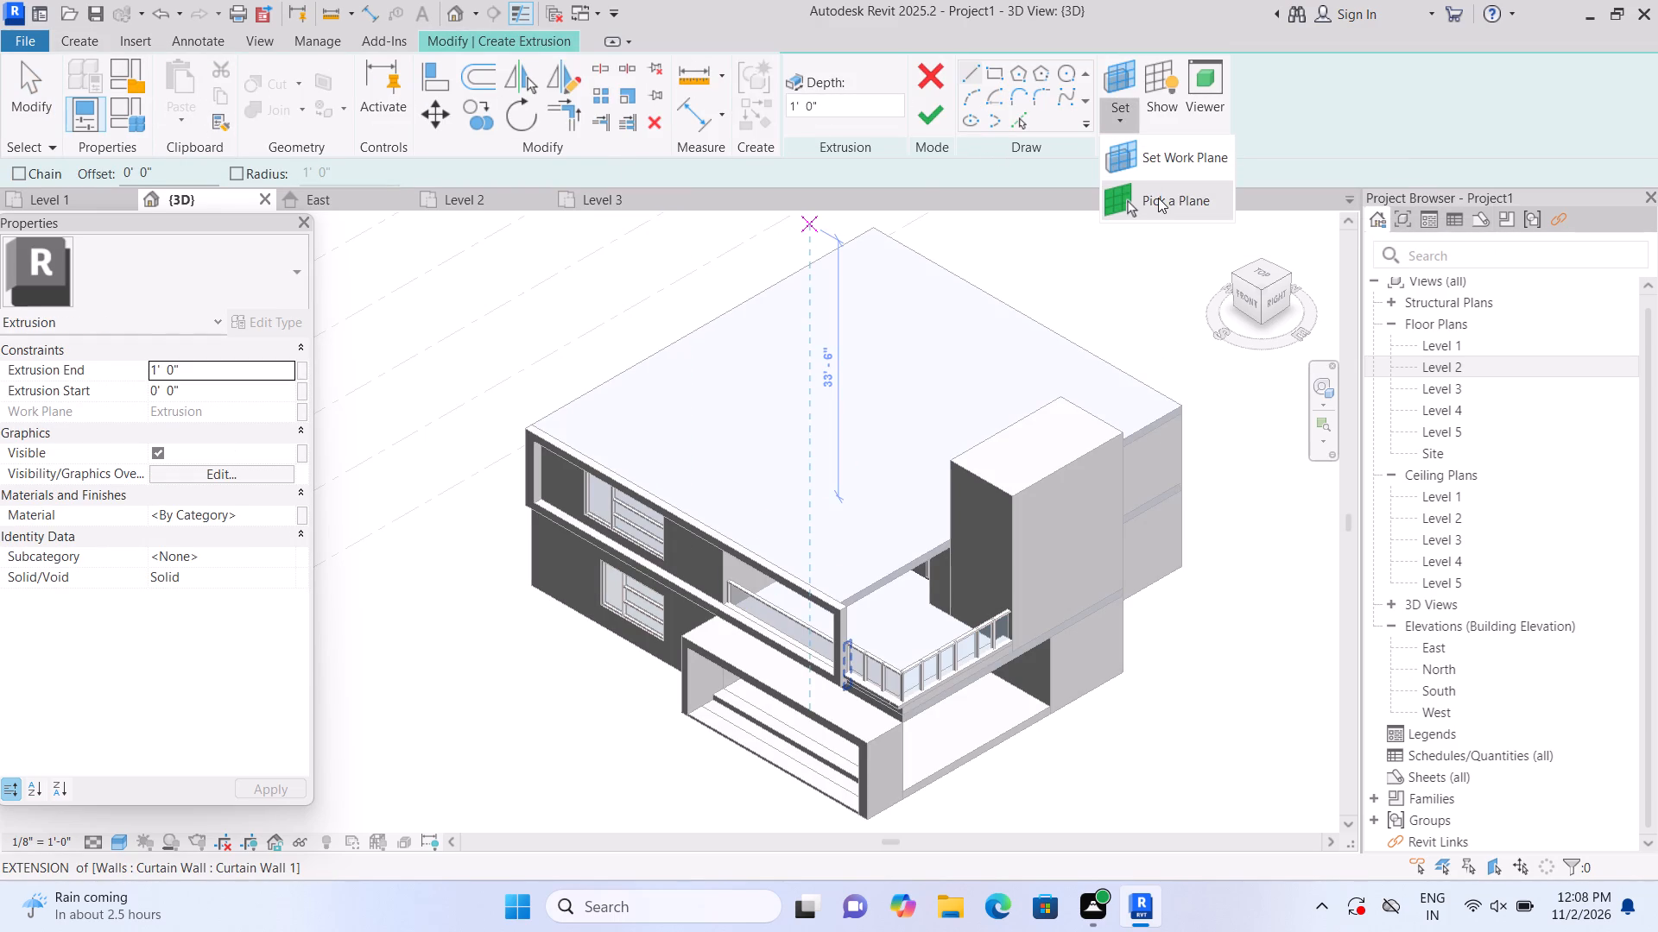
left_click(1158, 198)
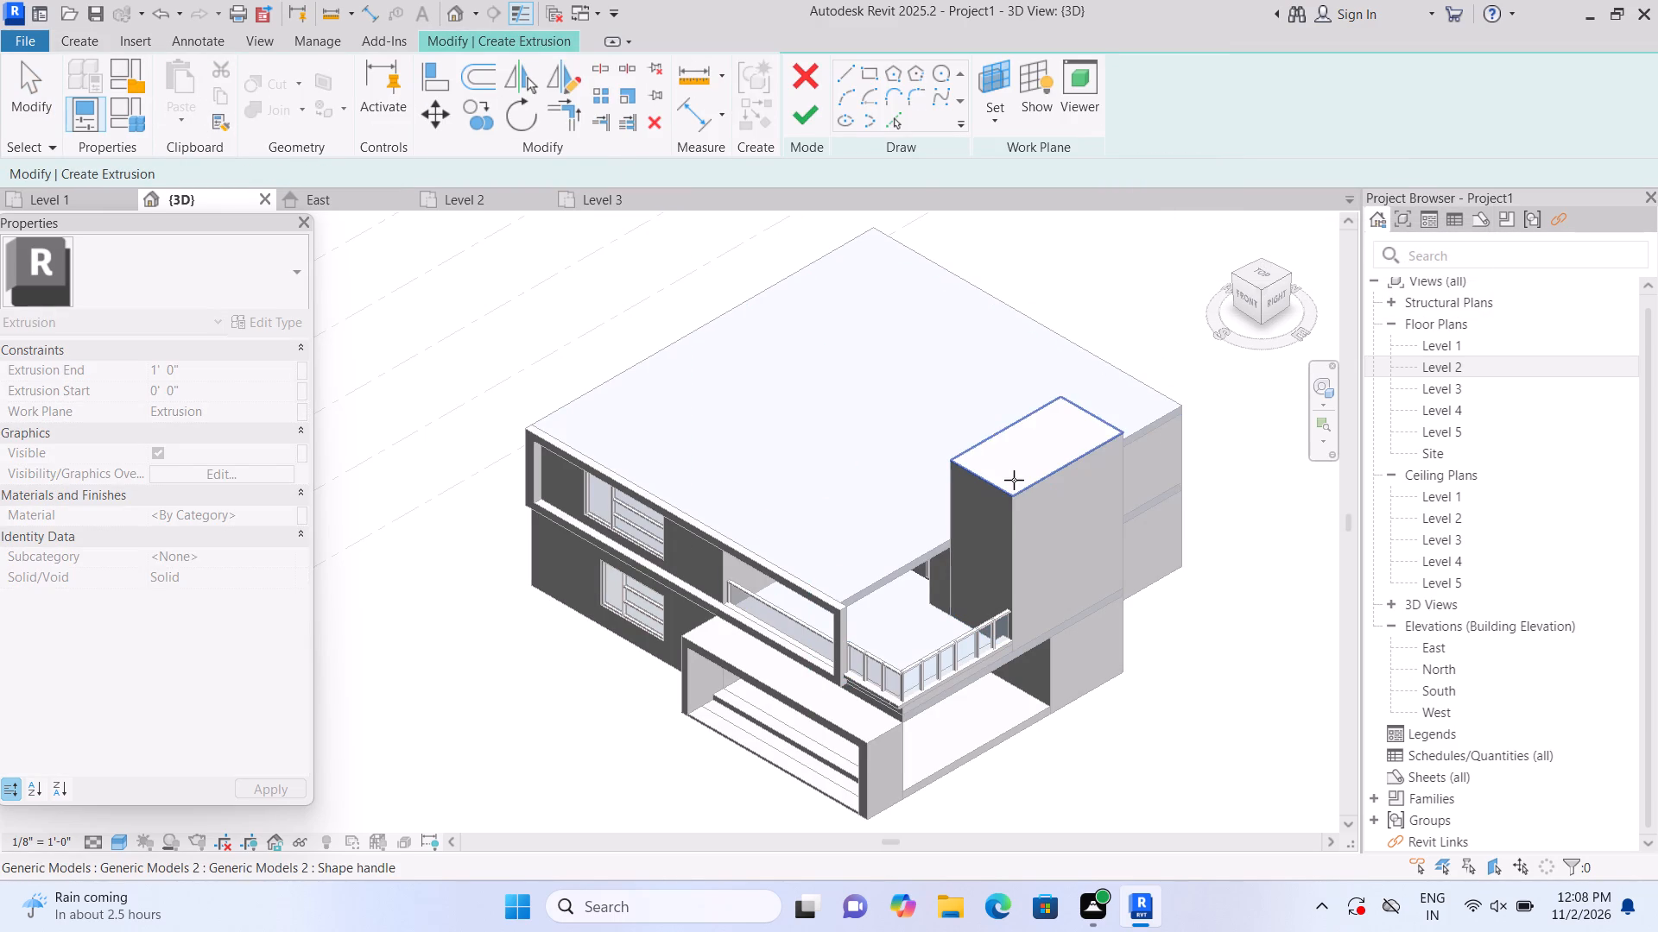
left_click(1014, 480)
left_click(998, 79)
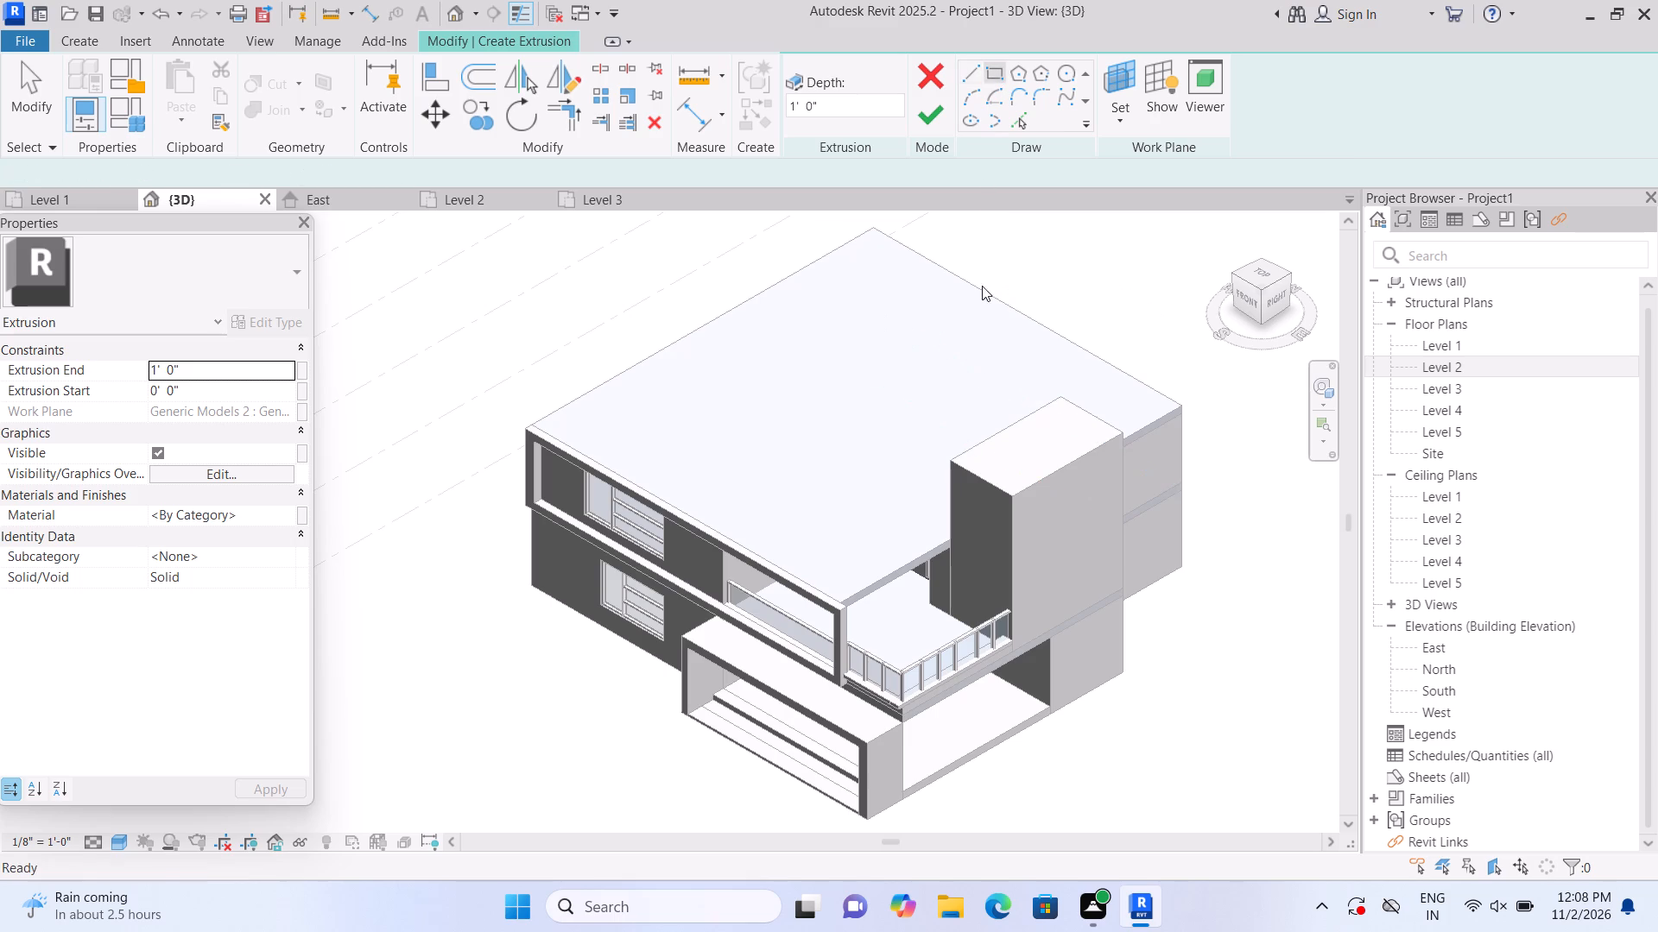
scroll(988, 444, "up", 3)
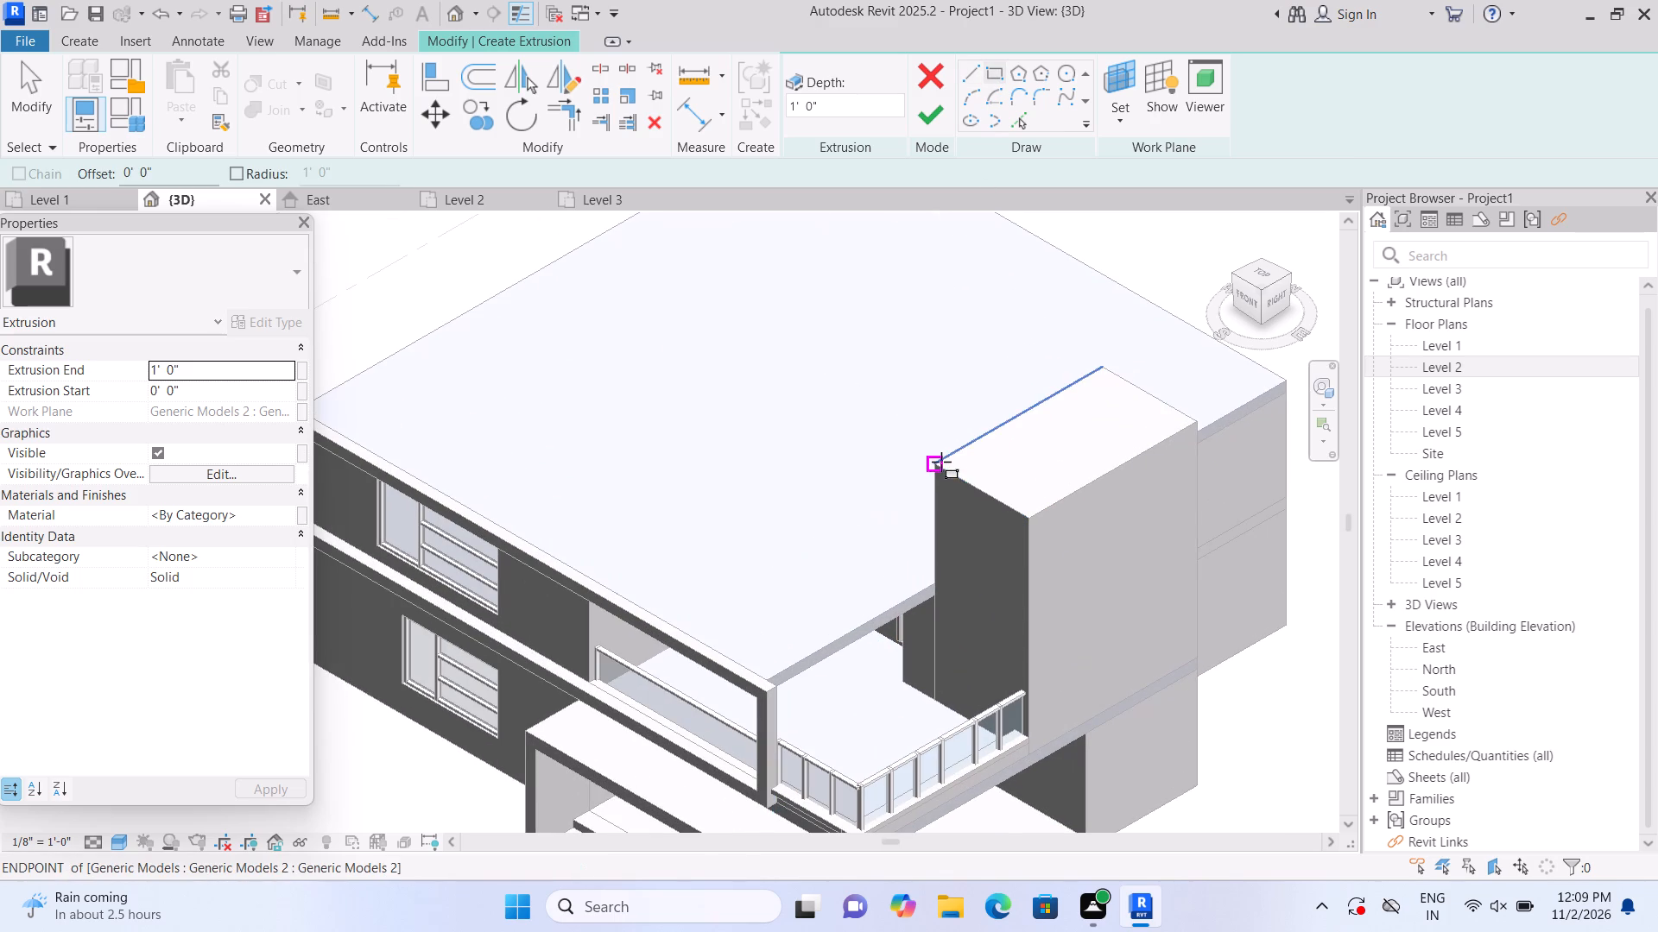
left_click(941, 462)
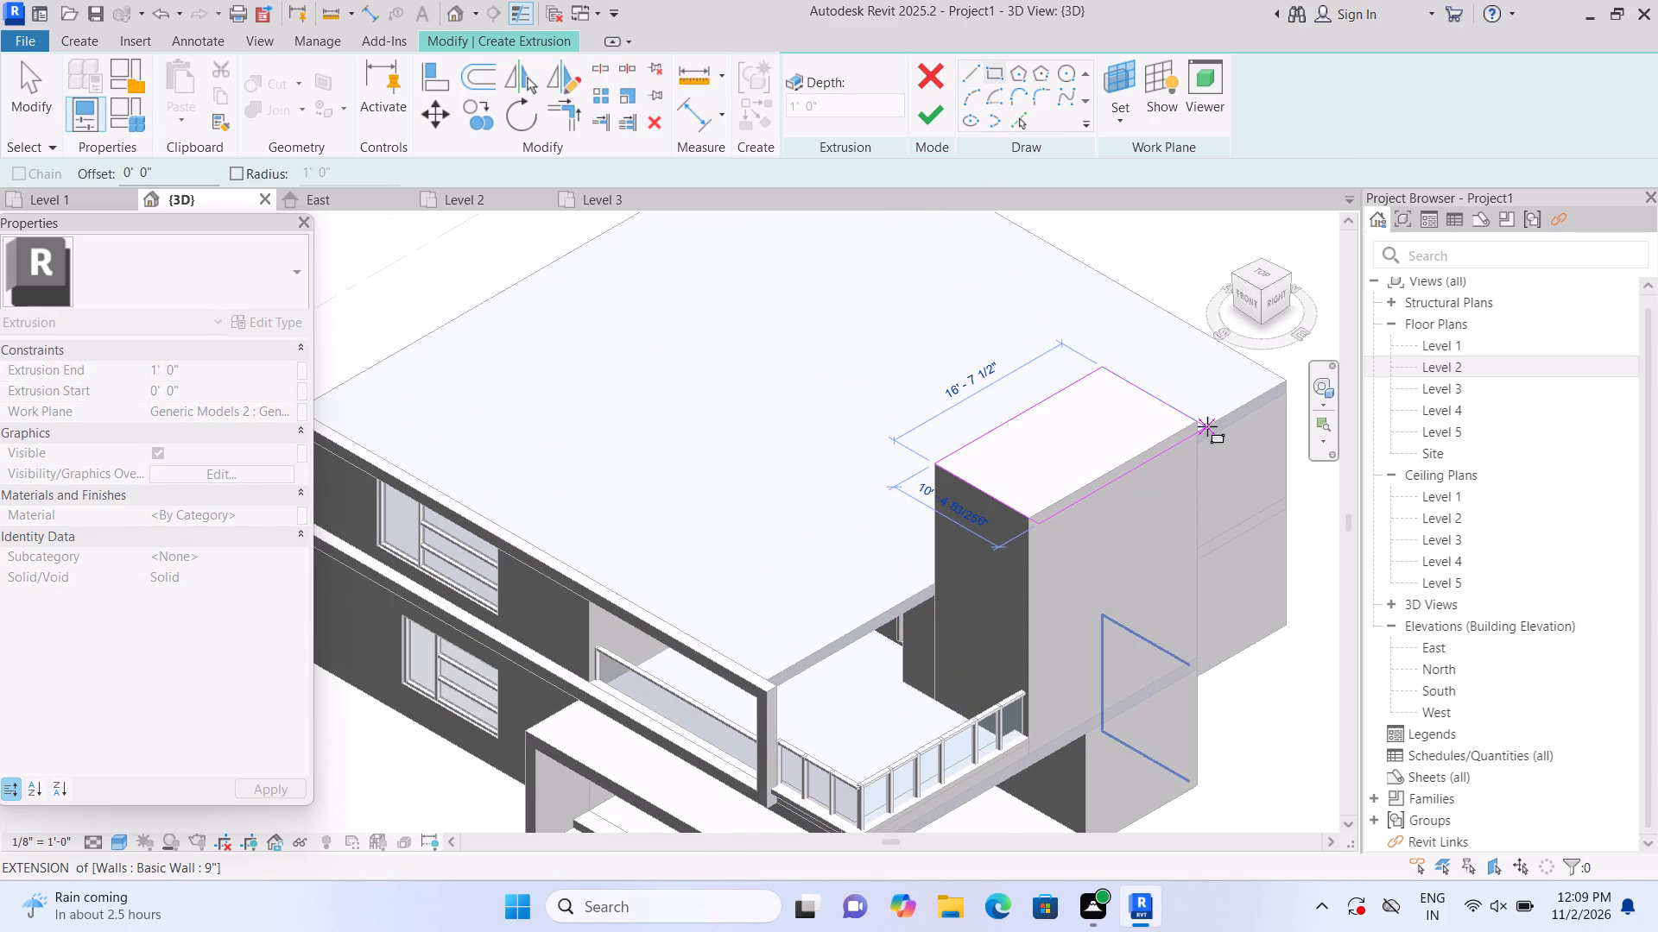
left_click(1203, 425)
left_click(911, 123)
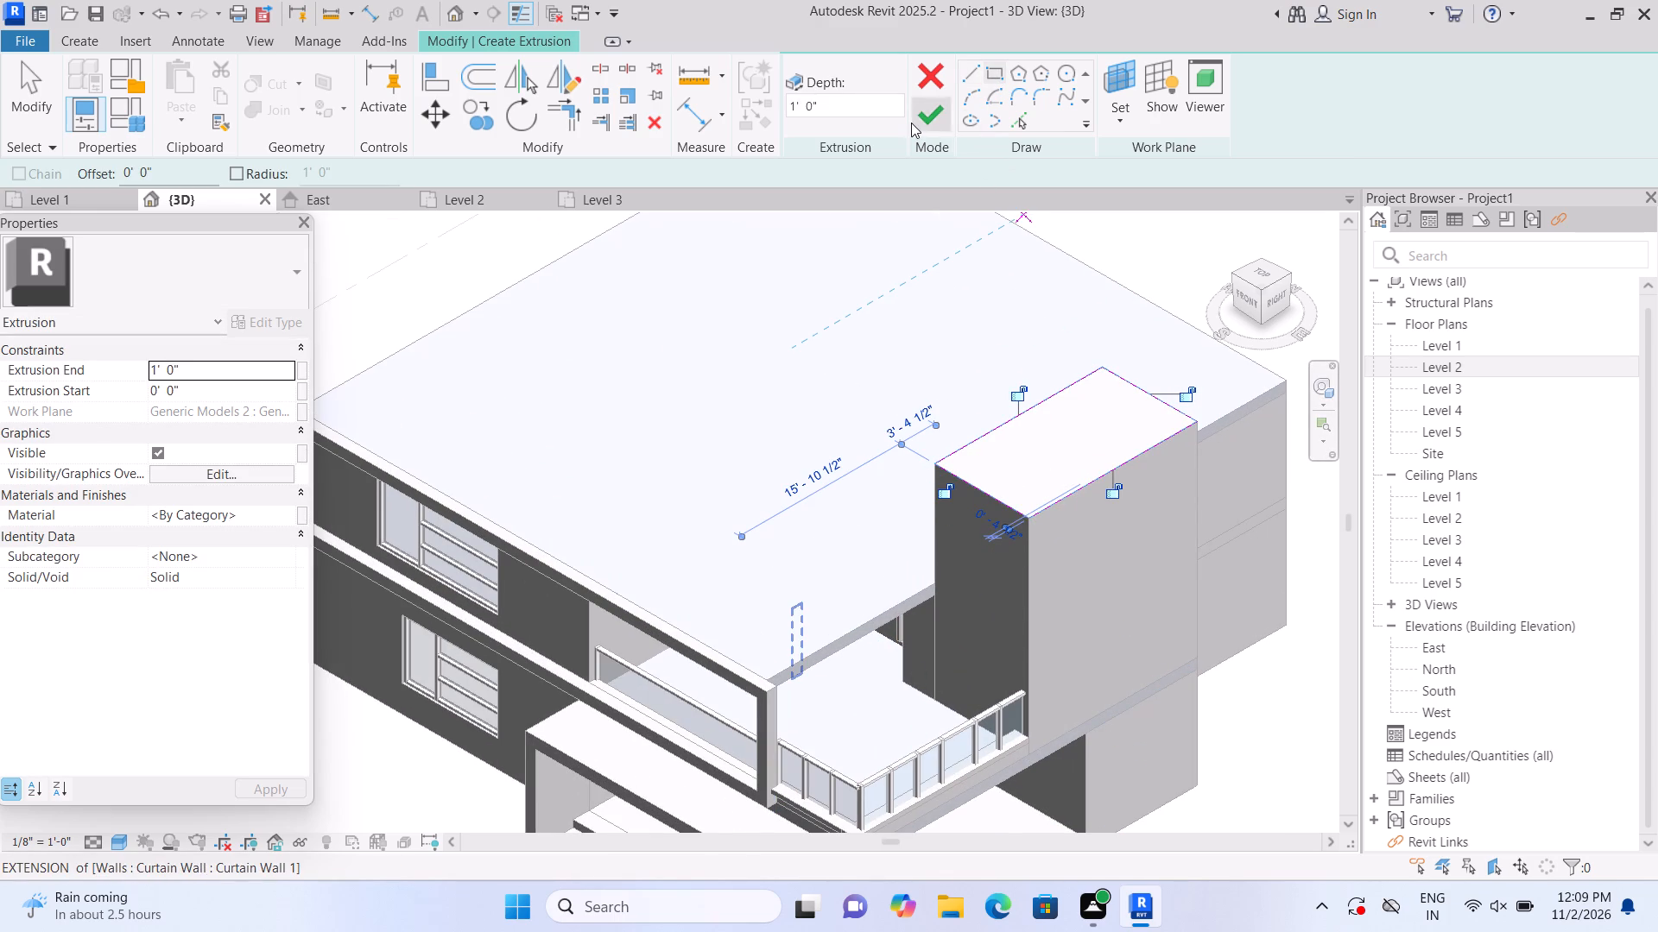
scroll(959, 432, "down", 2)
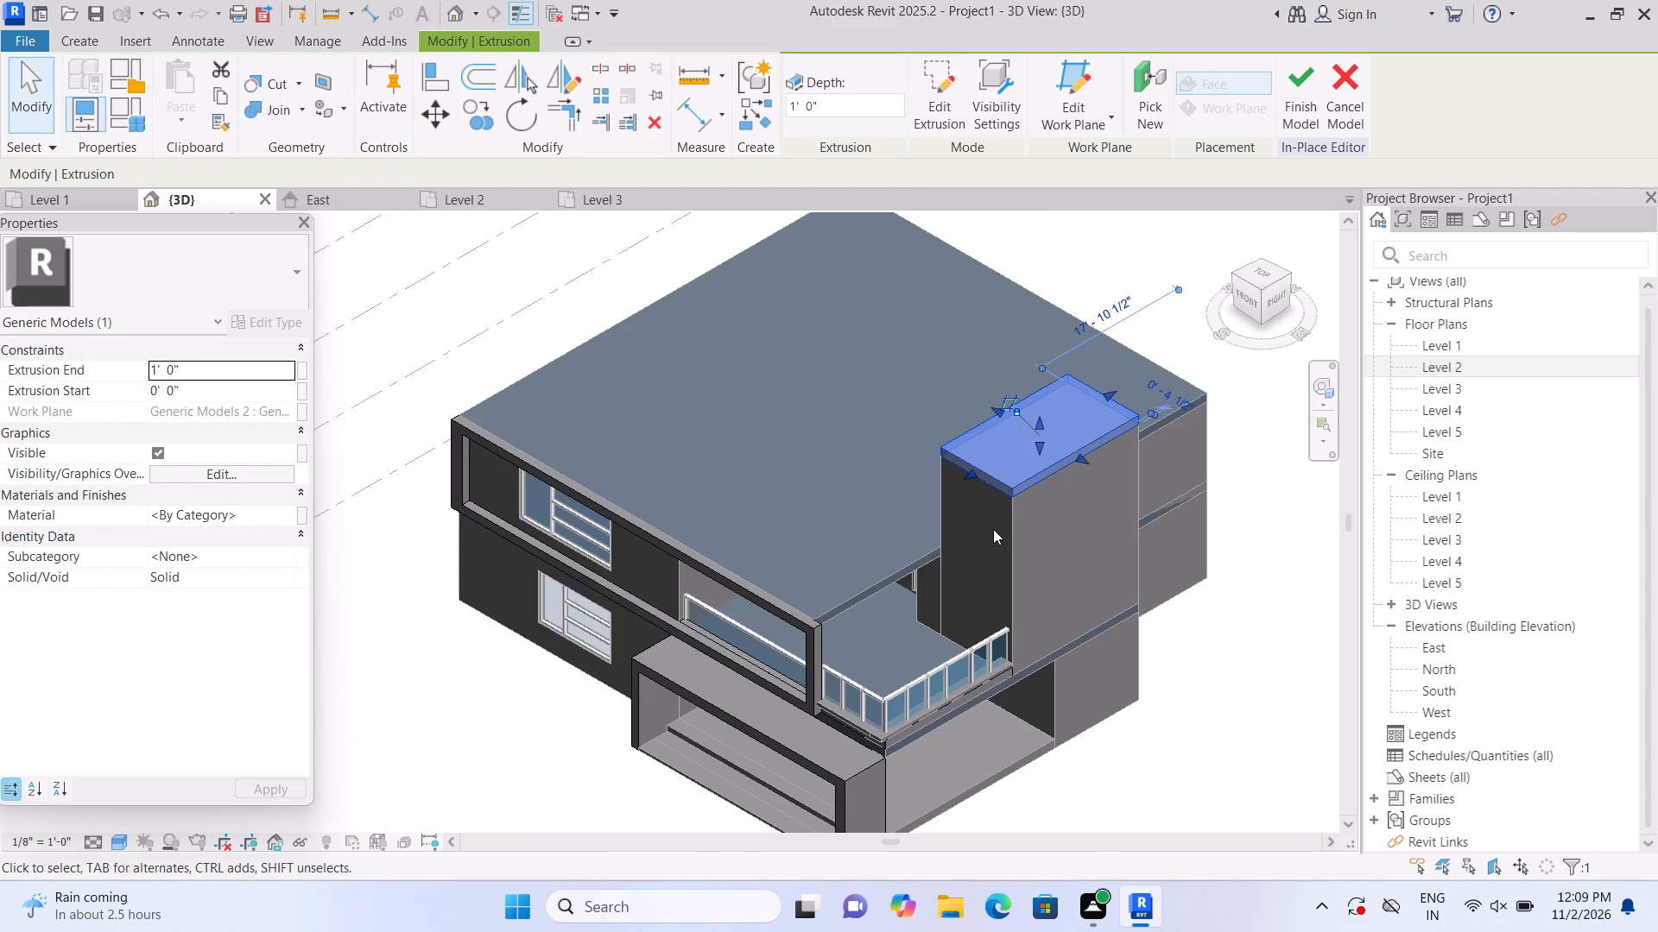
left_click(1208, 695)
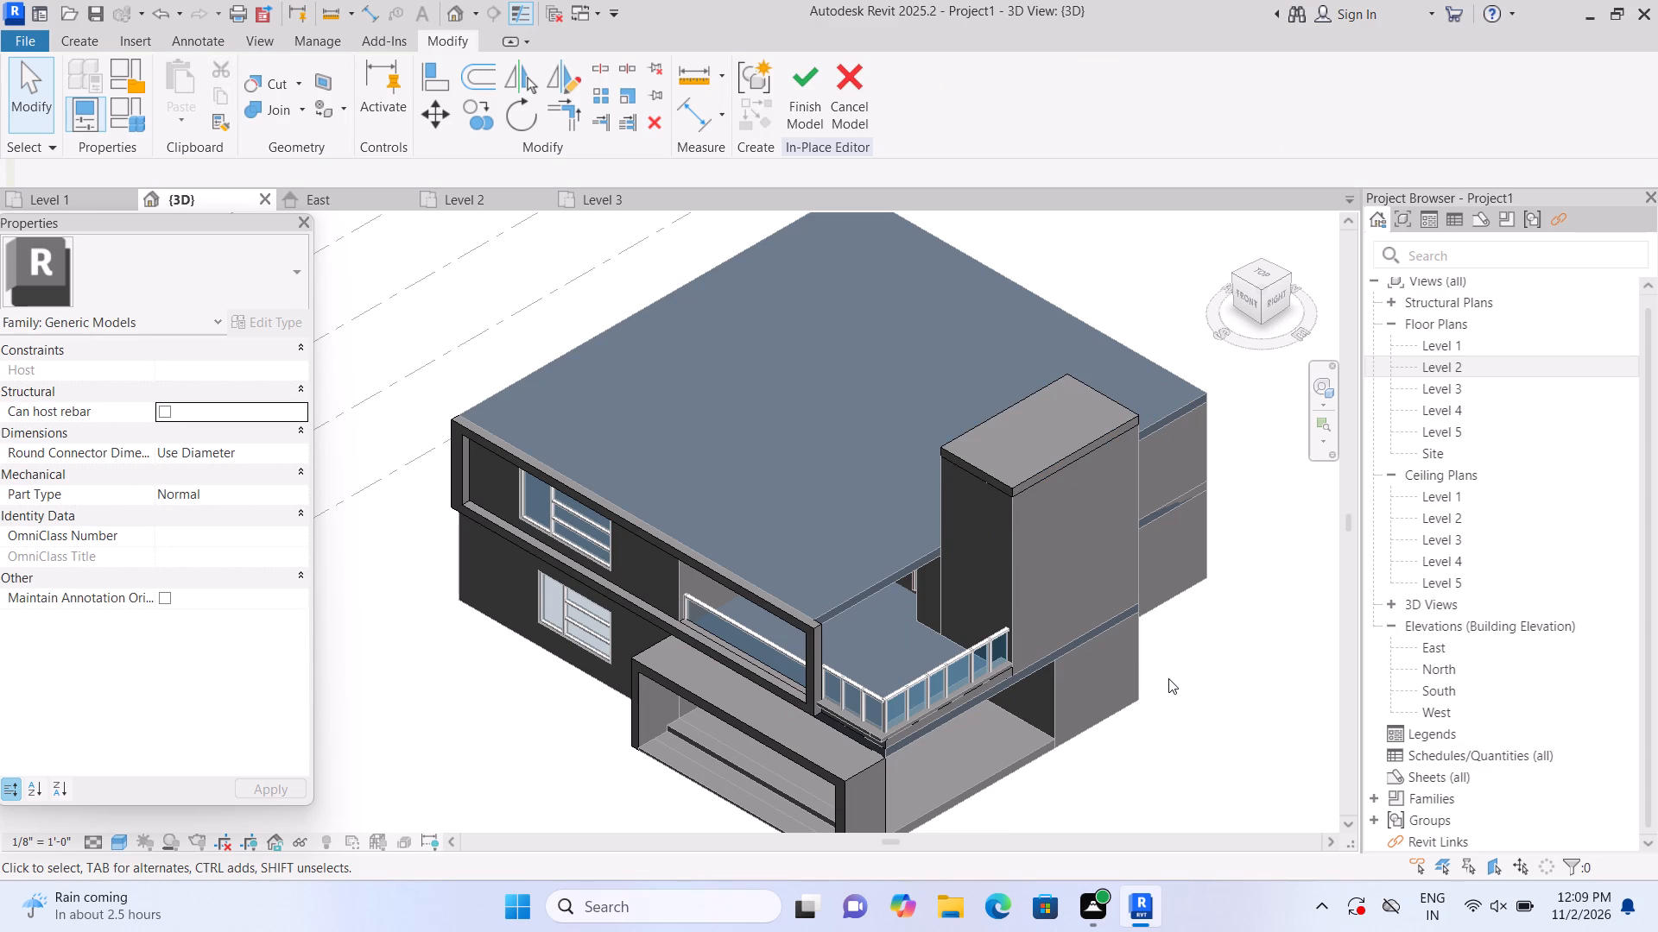
Stretch the front, right, left and rear edges of the tower's cap slab outward to form an overhang all around.
scroll(1099, 419, "up", 1)
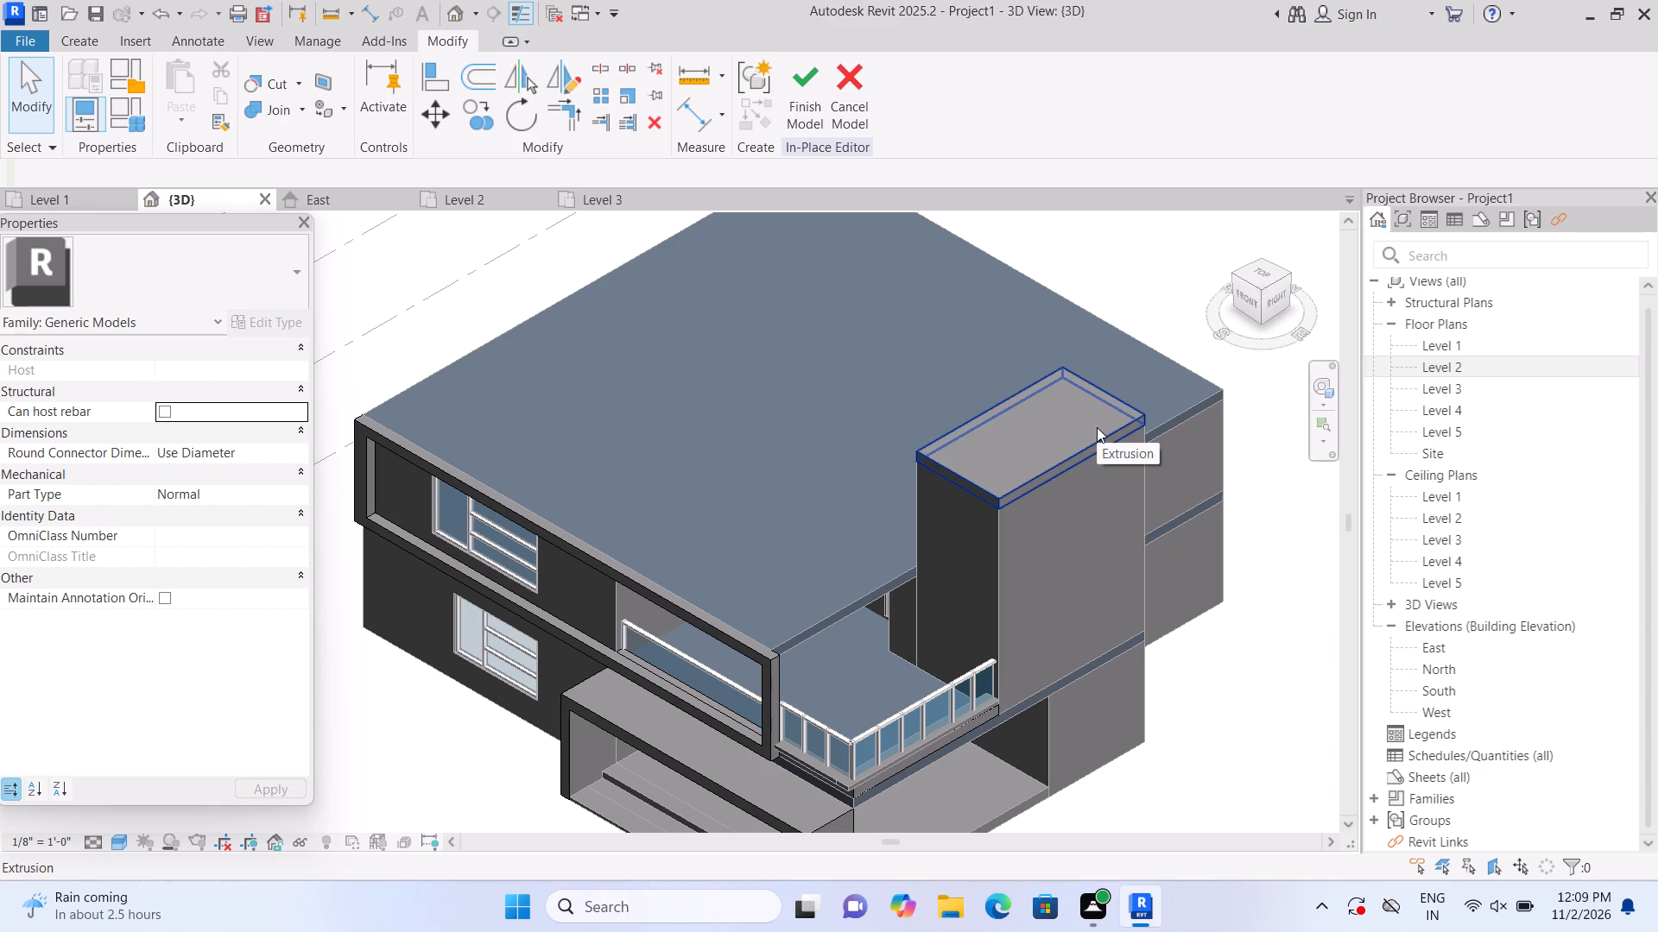
scroll(1097, 429, "up", 1)
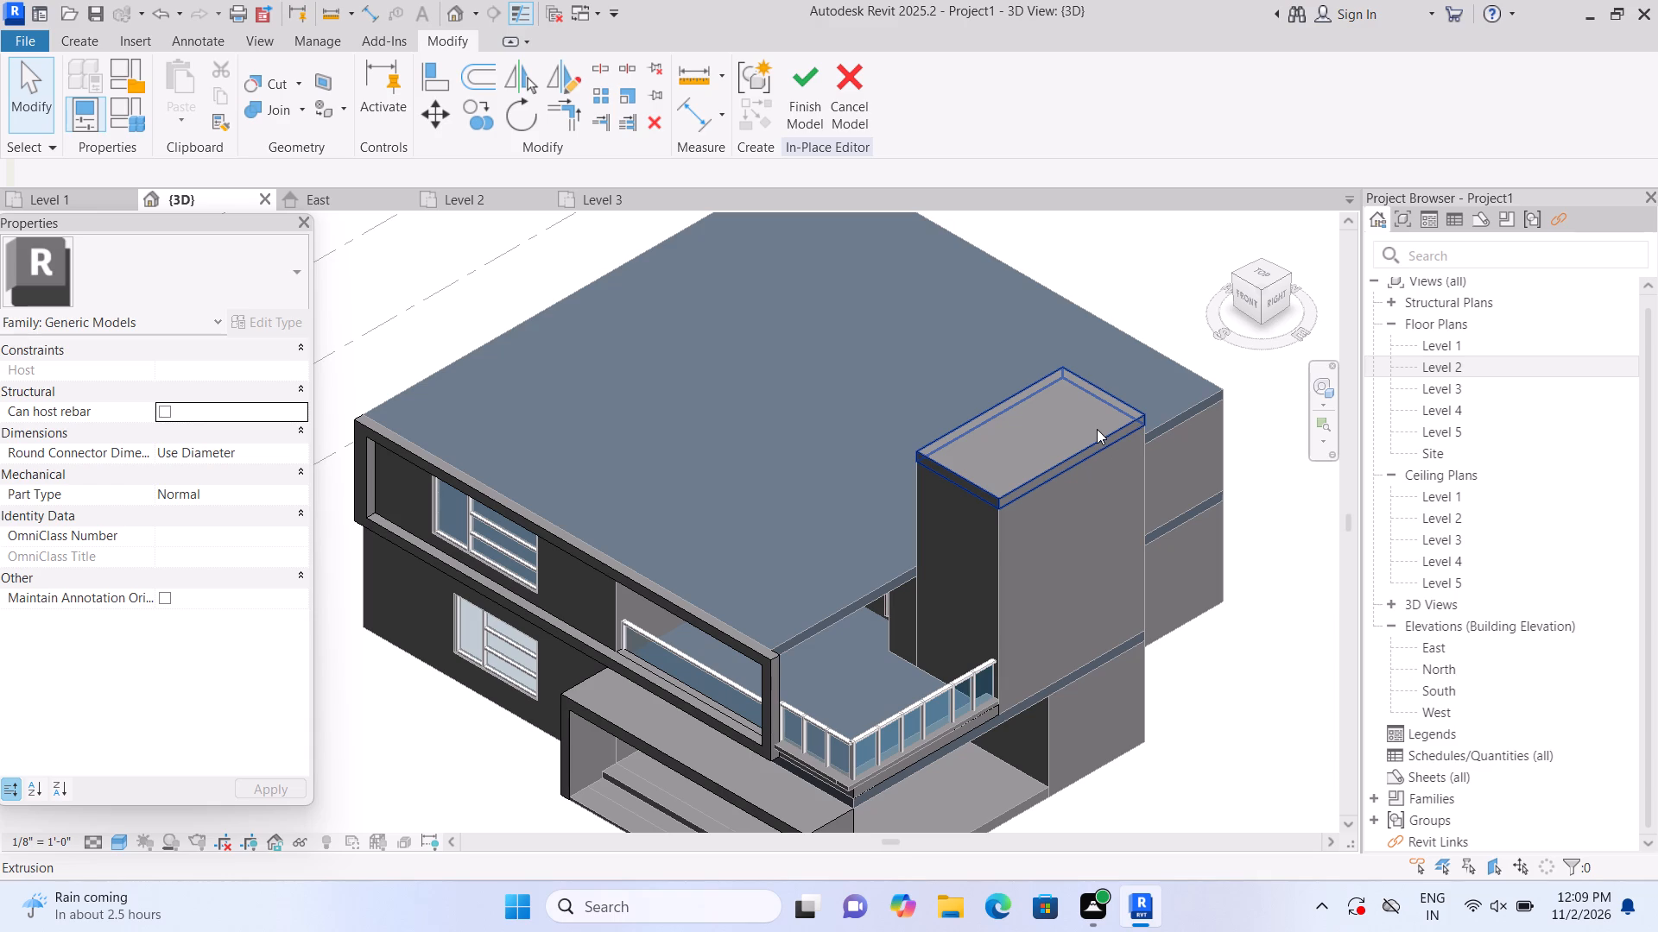
left_click(1095, 430)
scroll(1087, 434, "up", 3)
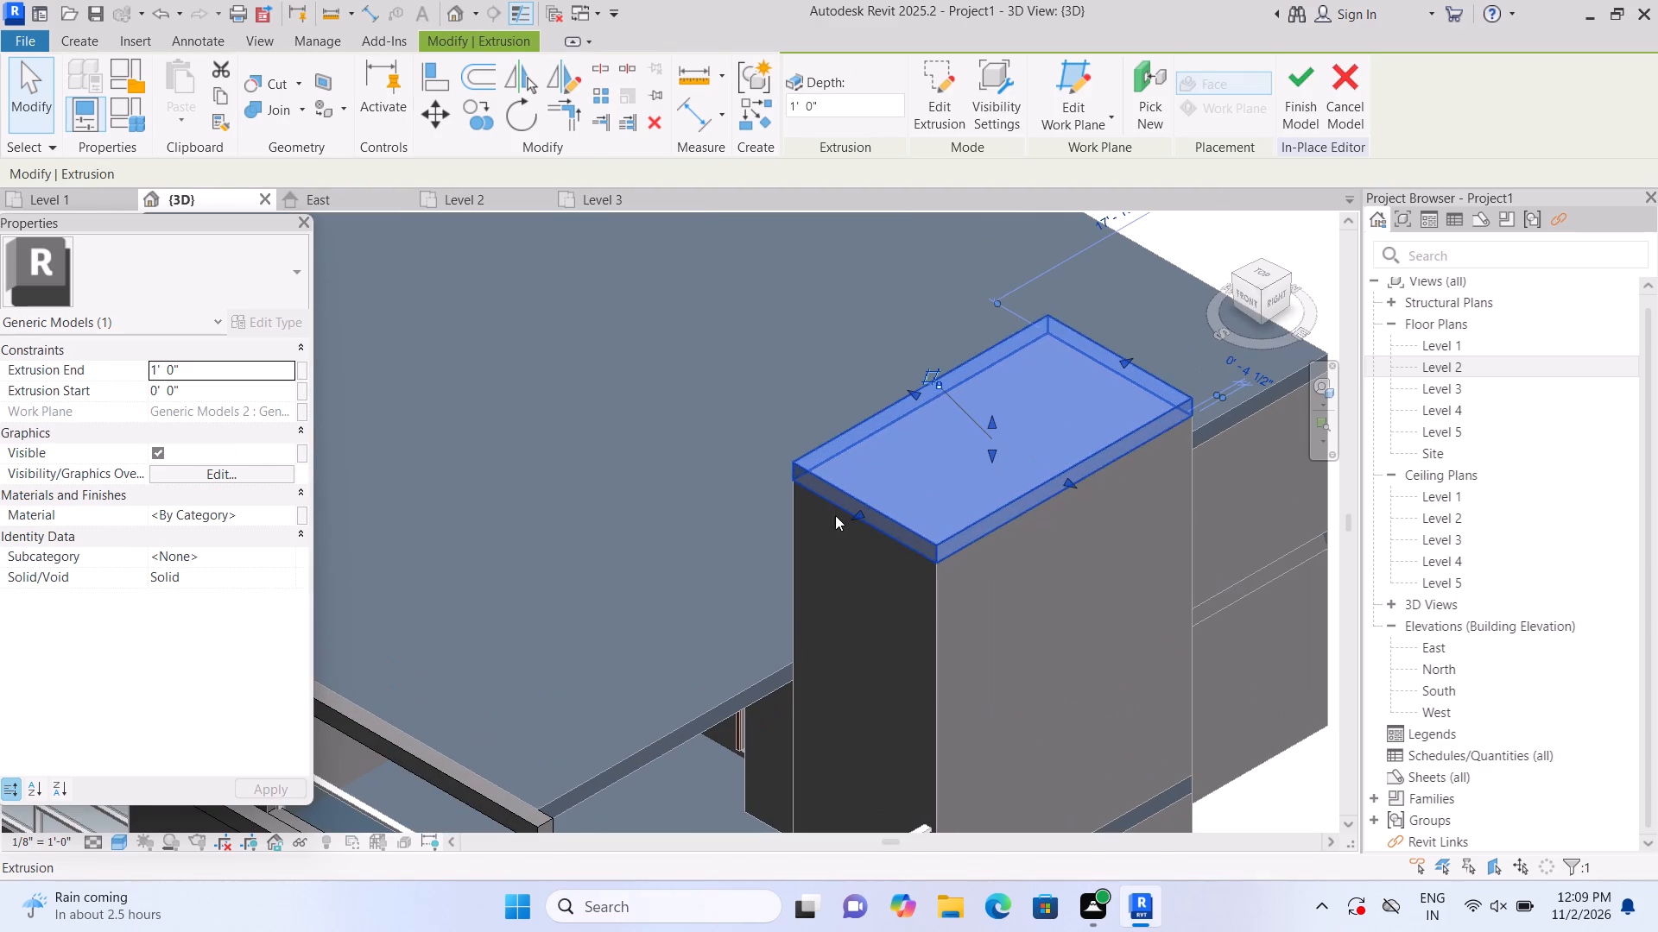
left_click_drag(857, 512, 847, 518)
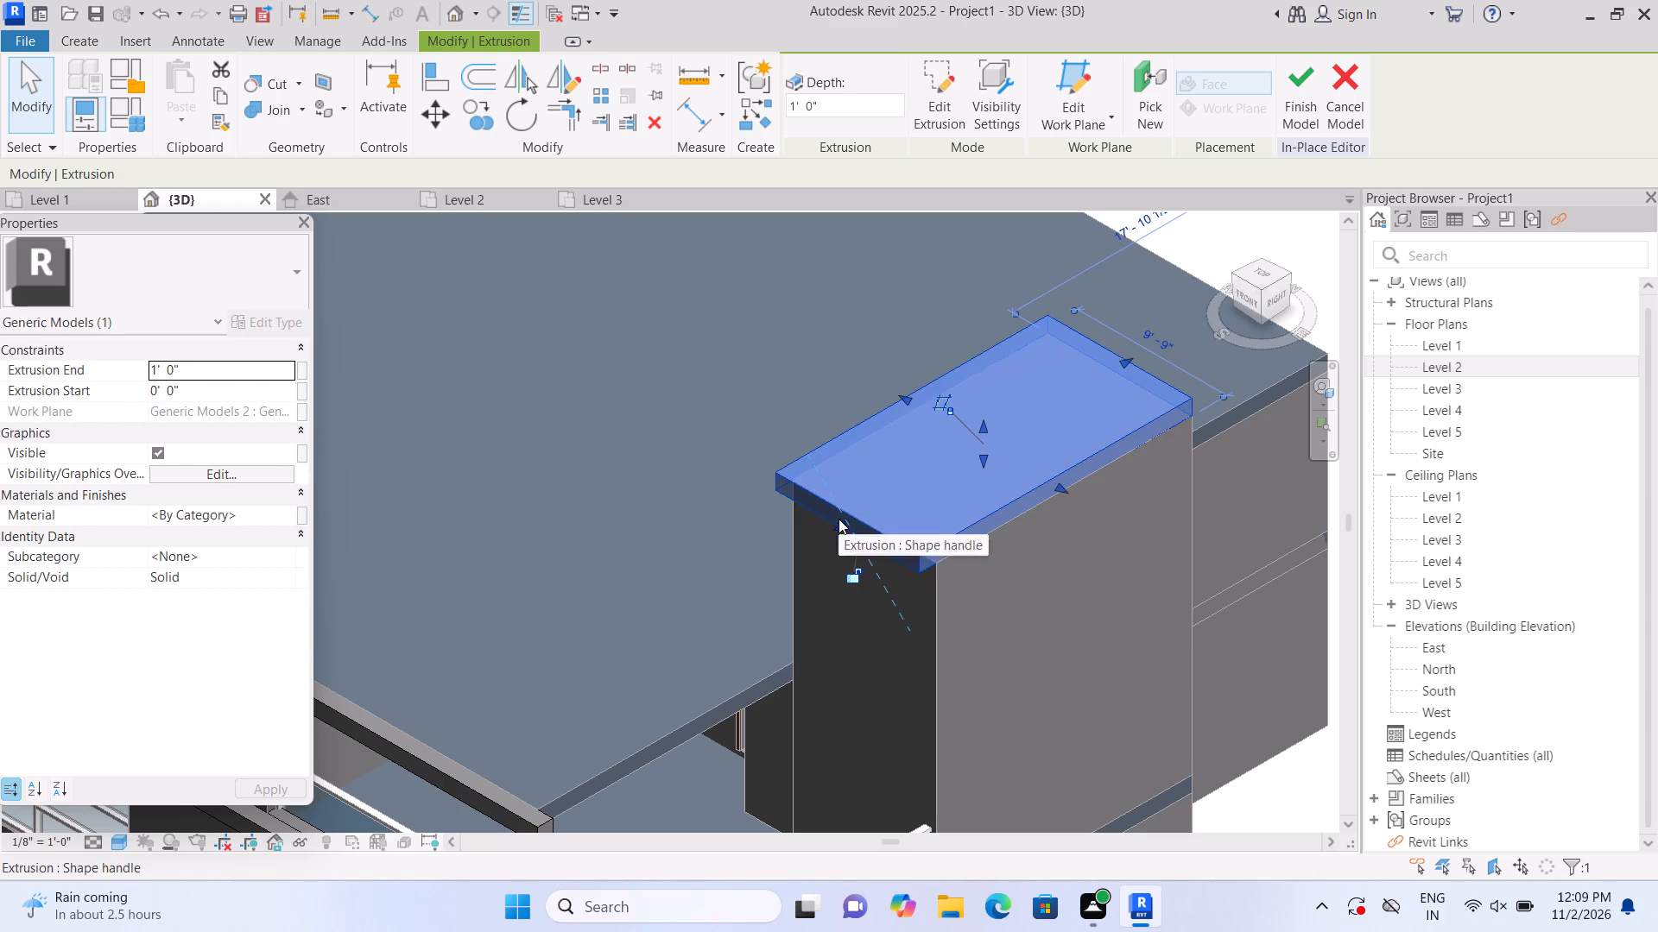
left_click_drag(838, 519, 831, 528)
left_click(831, 528)
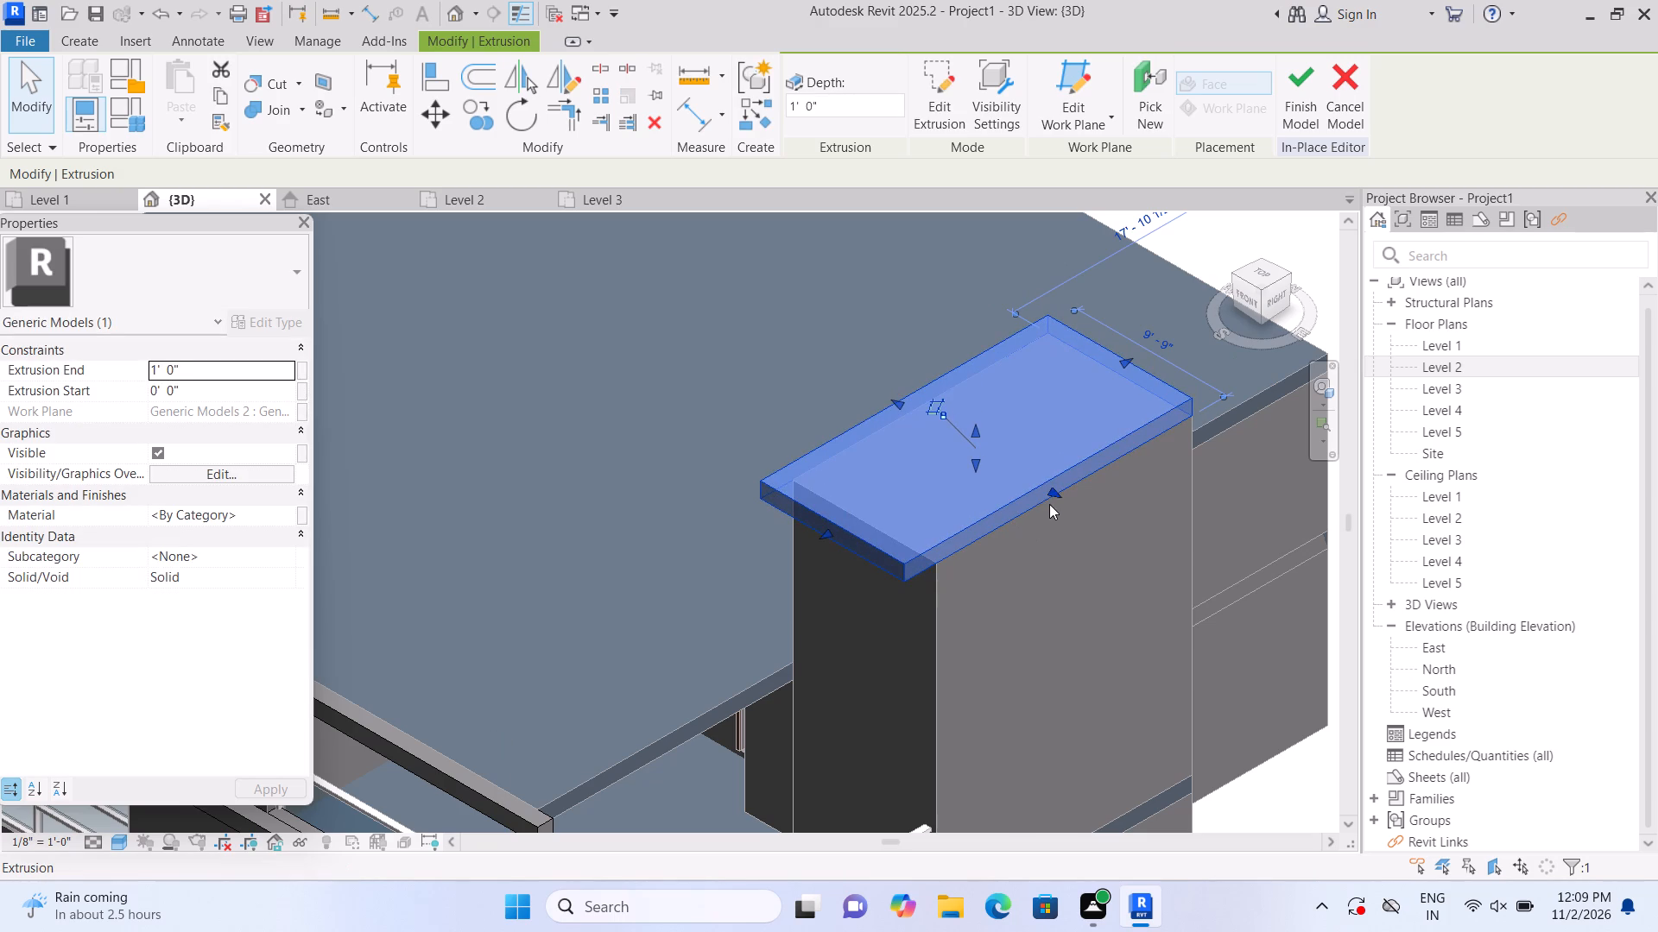
left_click_drag(1053, 491, 1091, 511)
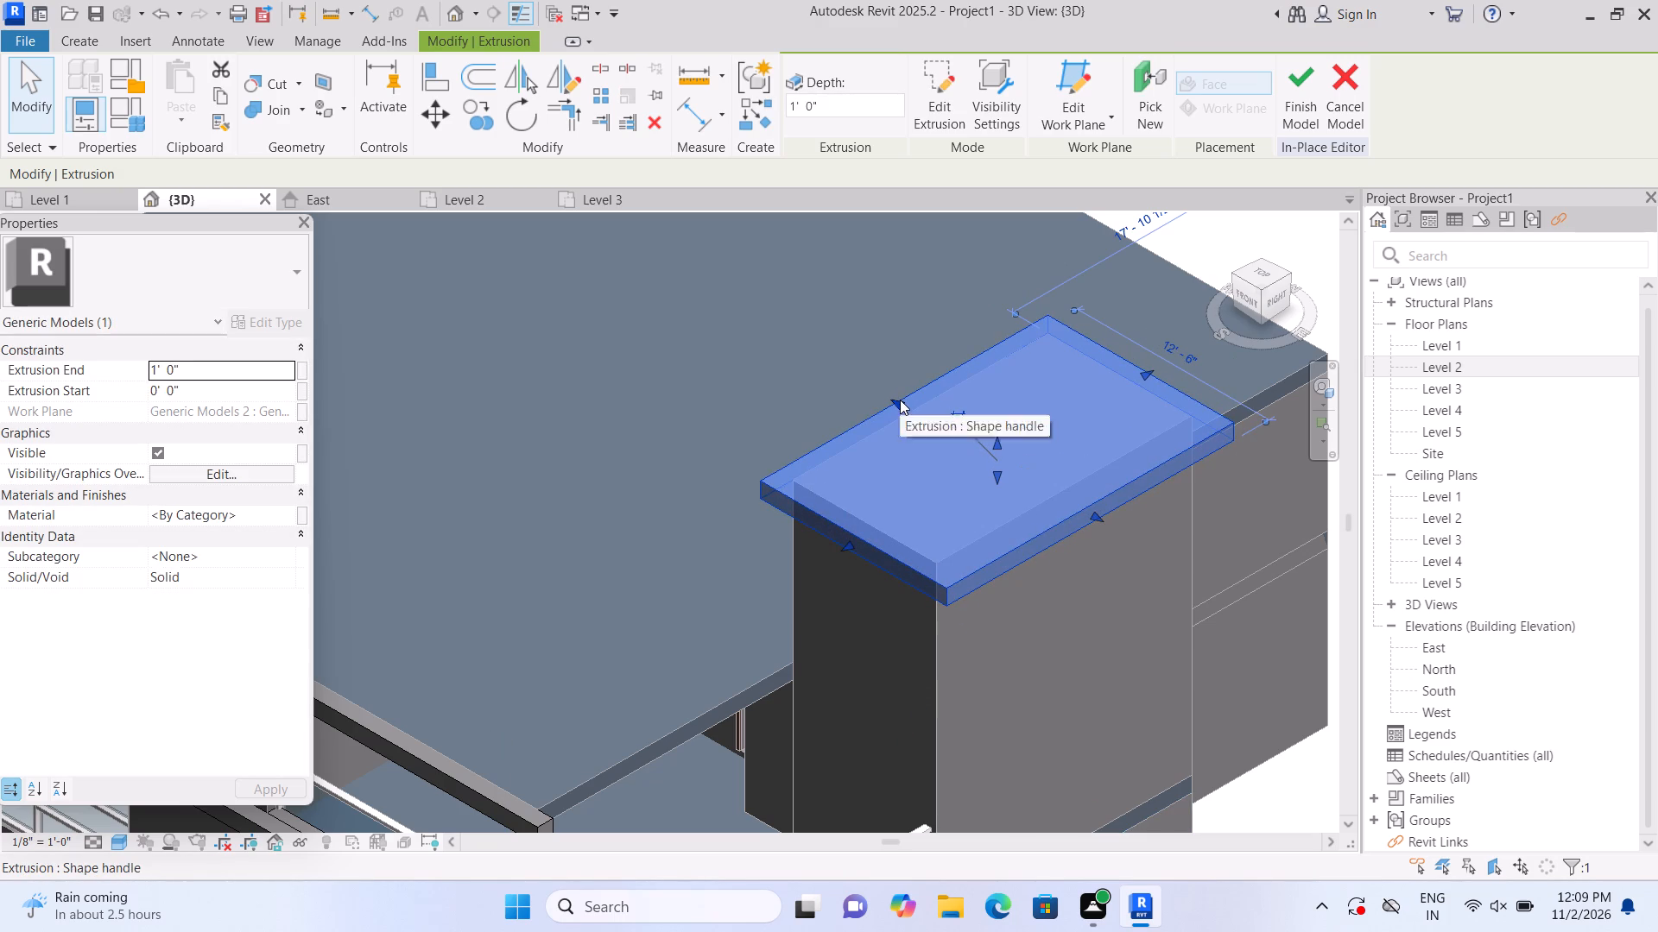
left_click_drag(900, 400, 870, 387)
left_click_drag(1128, 364, 1137, 349)
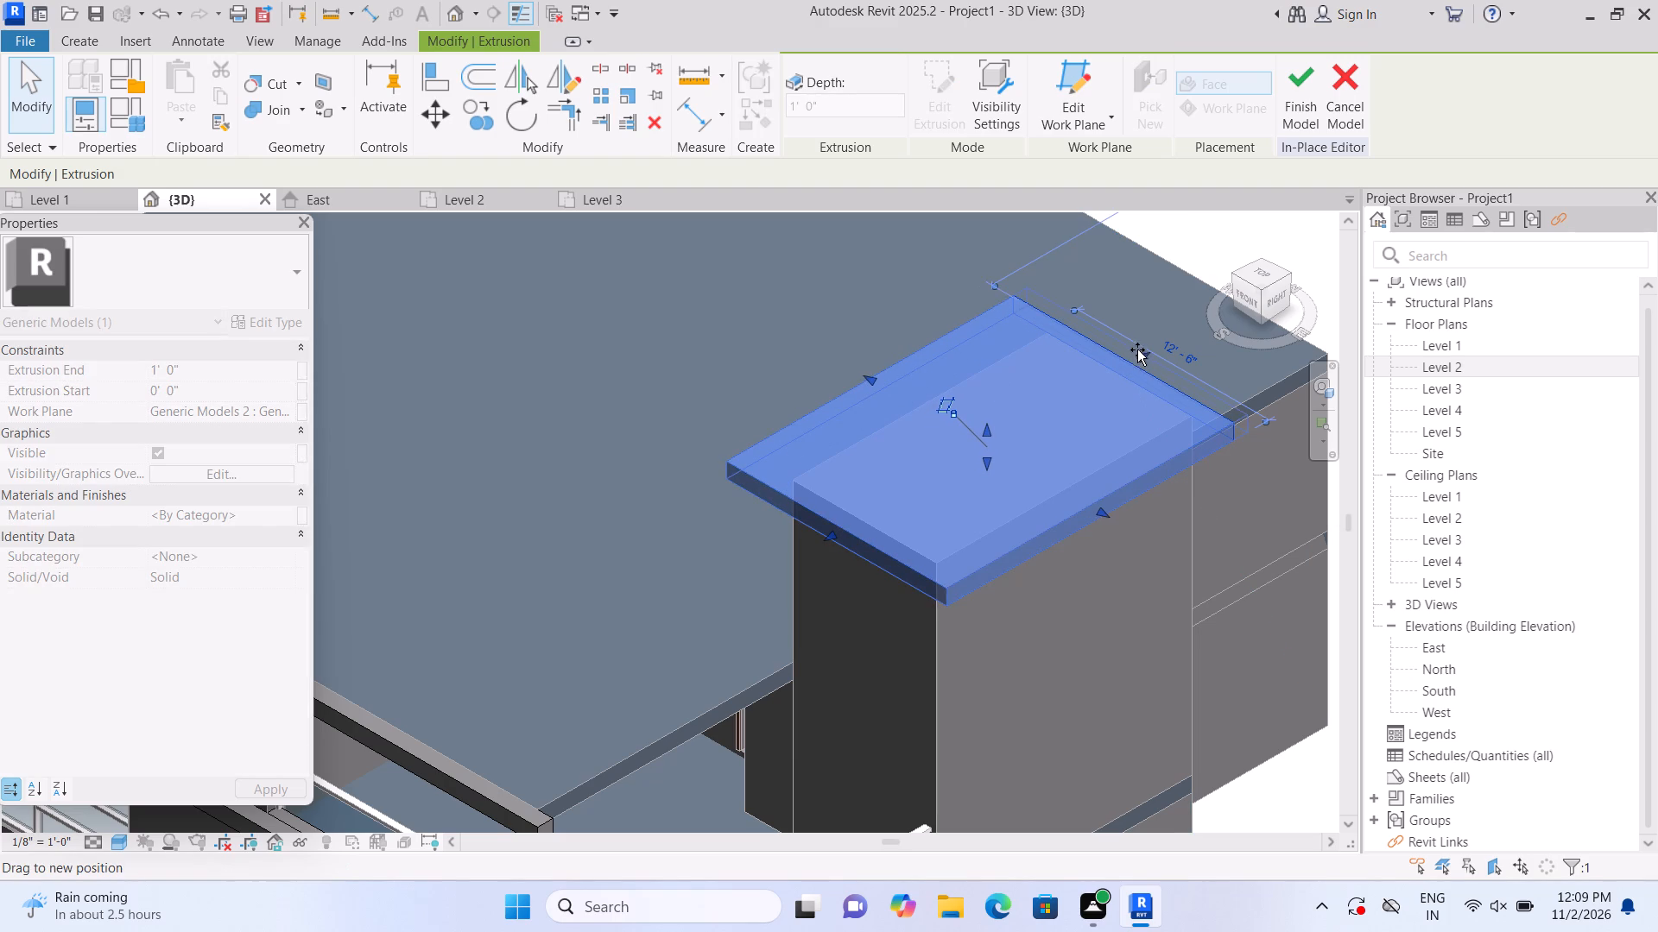
left_click_drag(1137, 349, 1153, 338)
scroll(1153, 338, "down", 4)
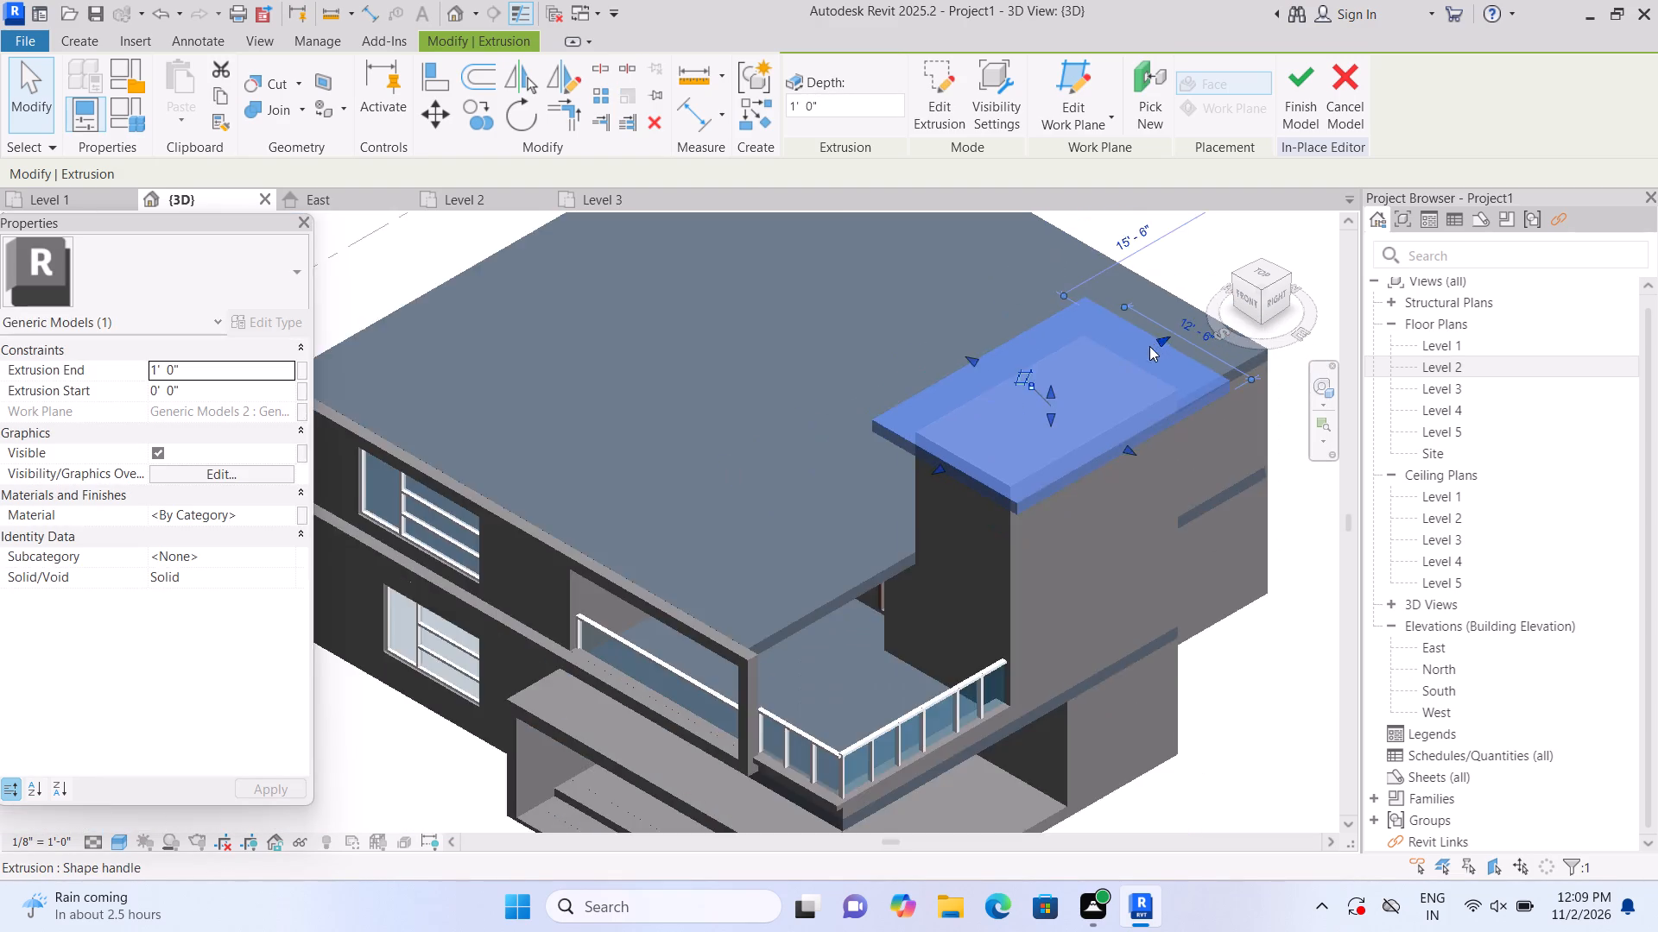
scroll(1149, 346, "down", 2)
left_click(1225, 588)
Extend the front edge of the tower's cap slab slightly further outward with its shape handle.
scroll(1130, 526, "up", 1)
scroll(1073, 435, "up", 2)
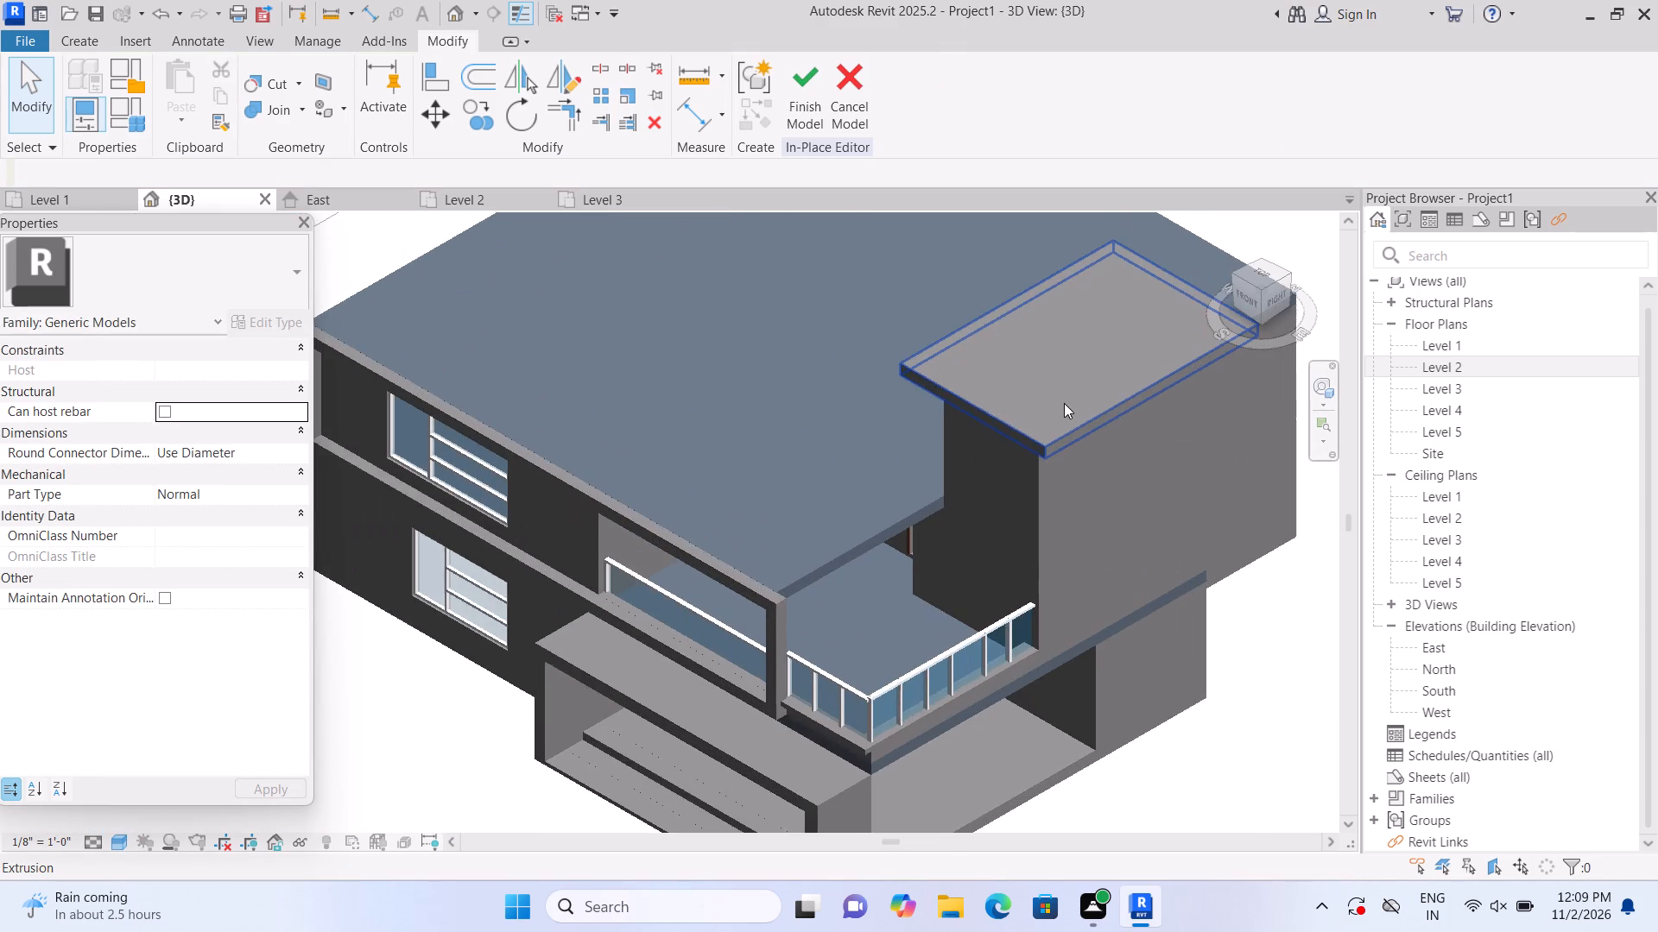
left_click(1064, 403)
left_click_drag(964, 410, 956, 416)
left_click(1269, 656)
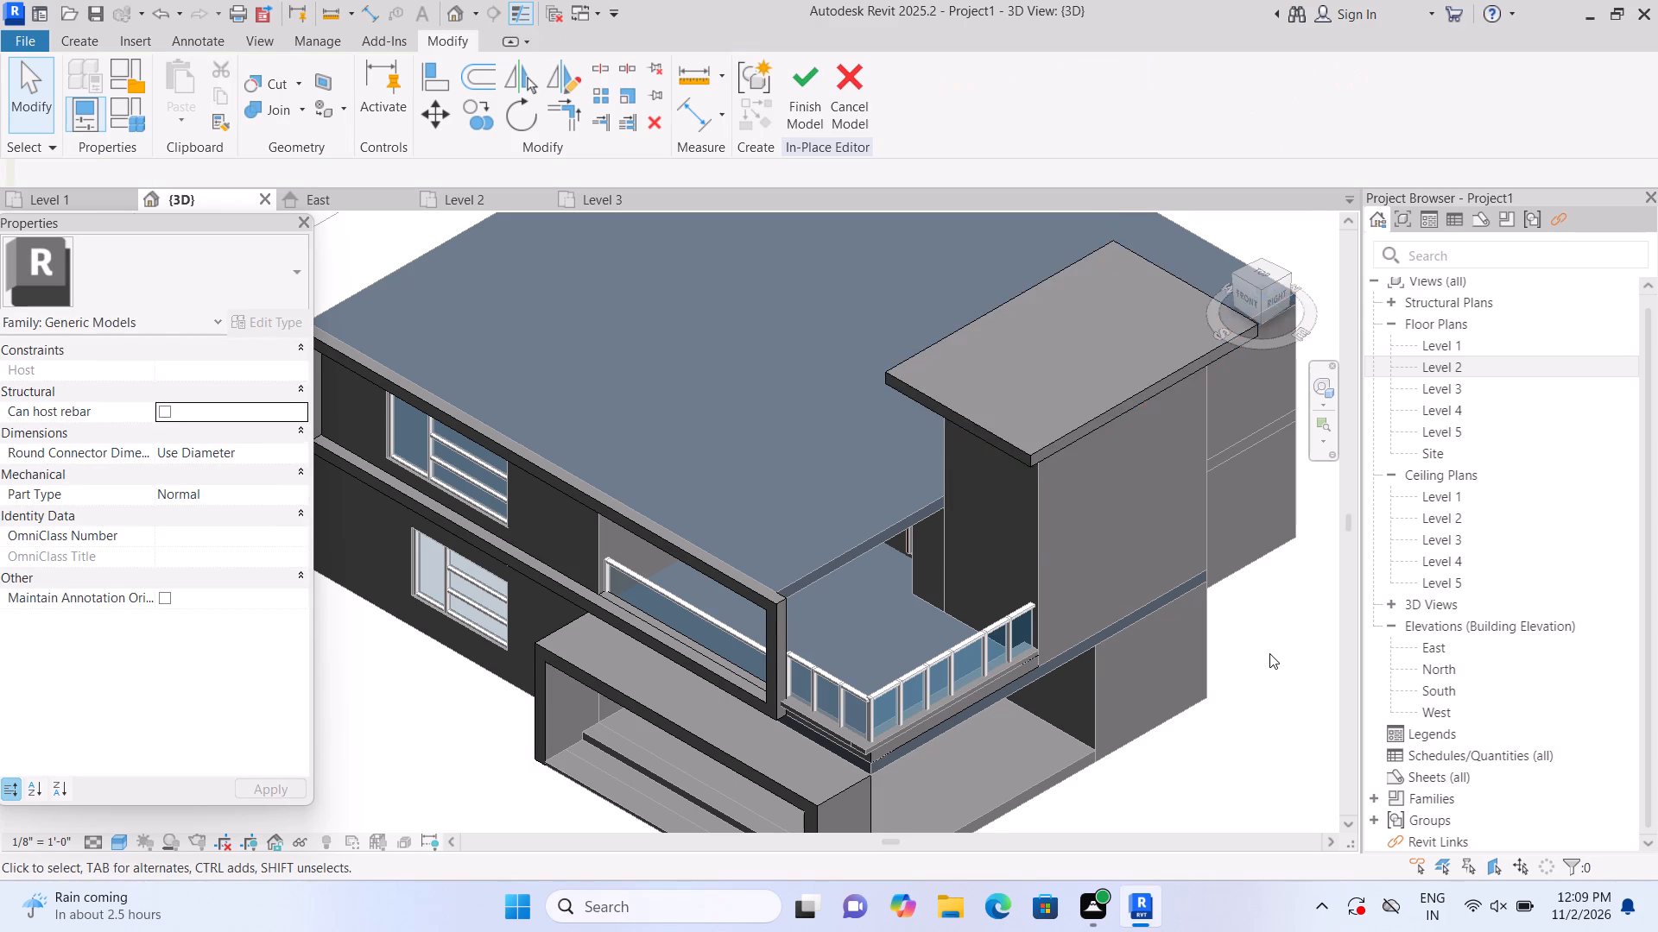
Examine the tower's overhanging cap slab in proportion to the whole house from the front, left and right sides.
scroll(1269, 642, "down", 7)
middle_click_drag(1206, 759, 1072, 705)
middle_click(1068, 703)
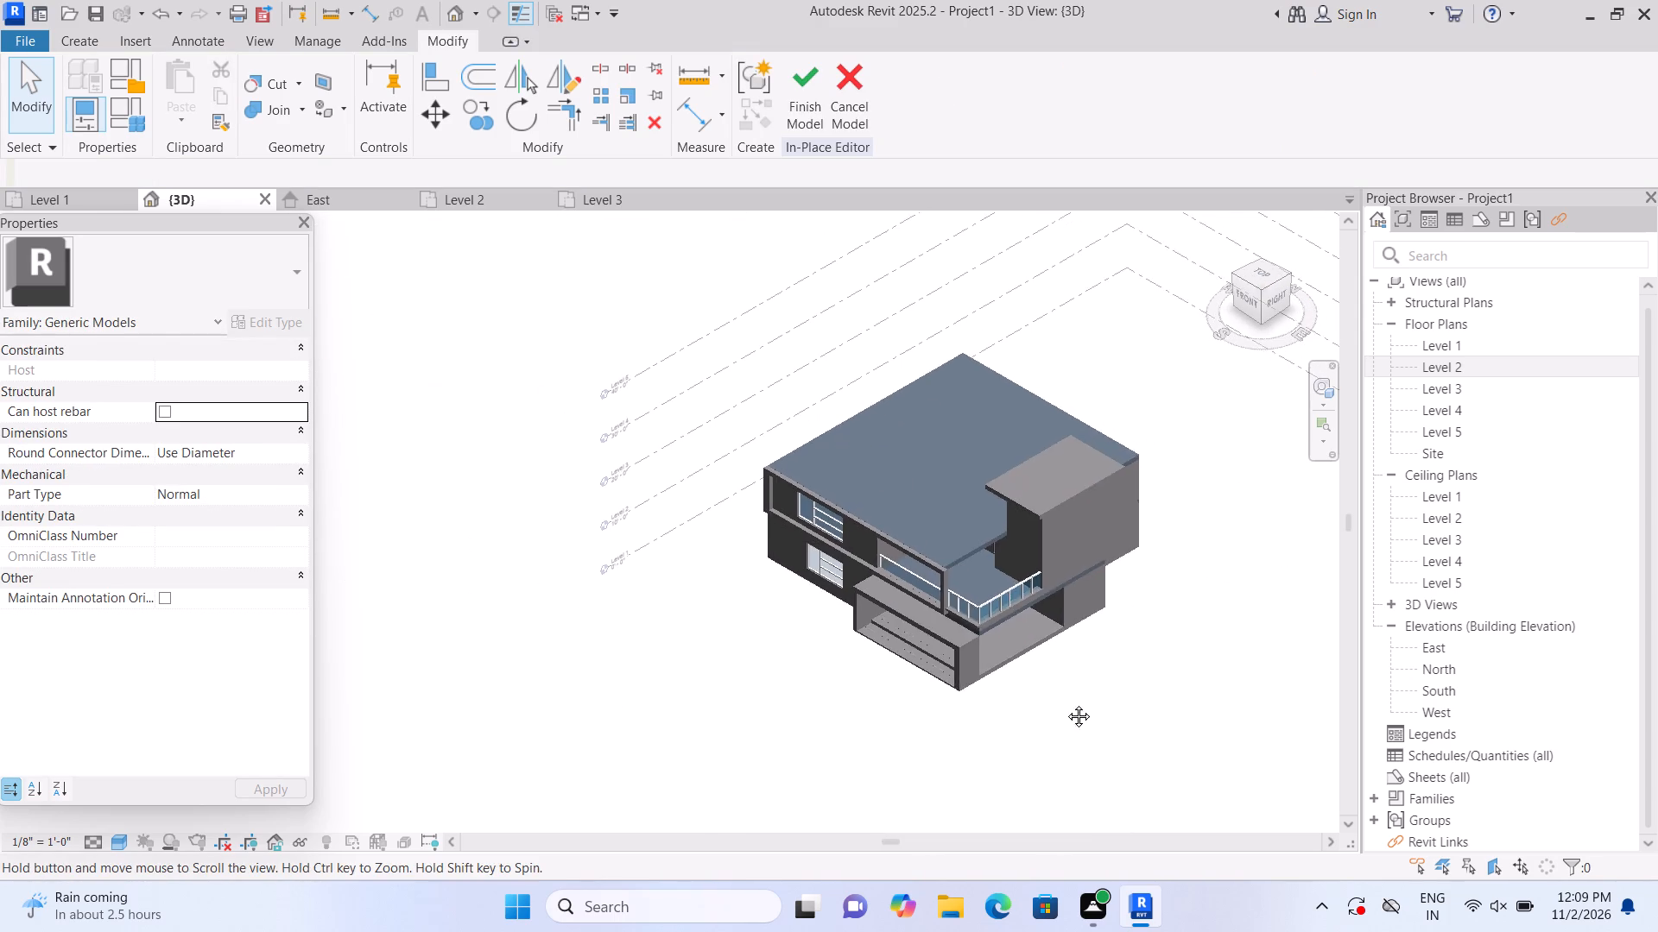
scroll(1063, 704, "up", 1)
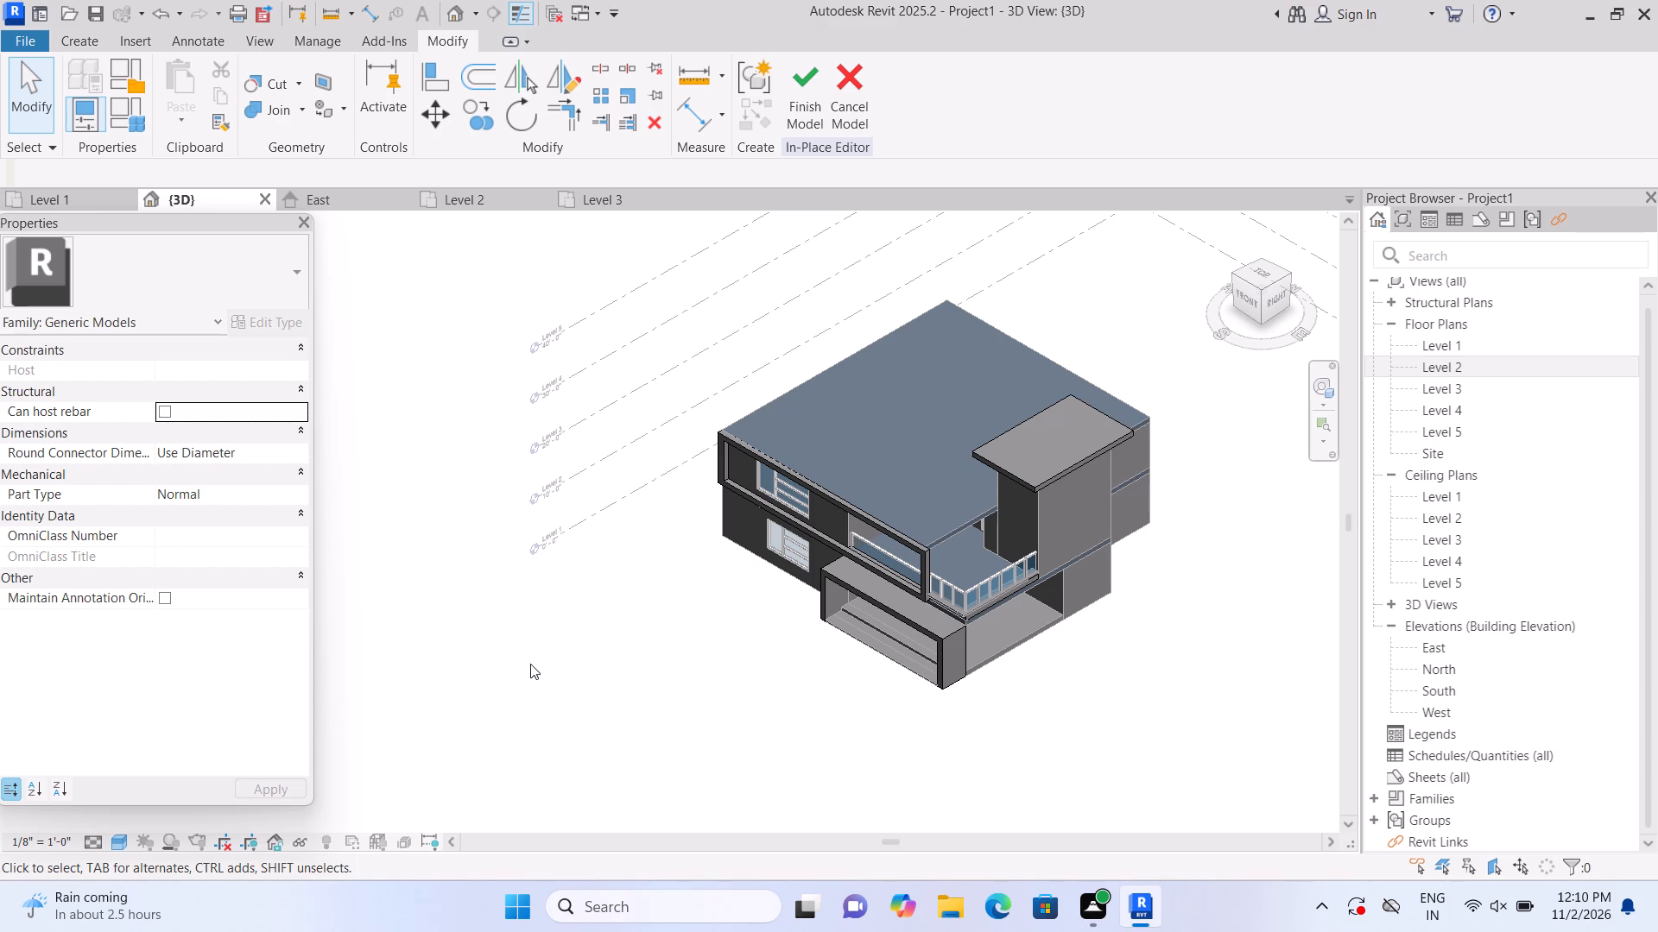
middle_click_drag(531, 666, 547, 691, "shift")
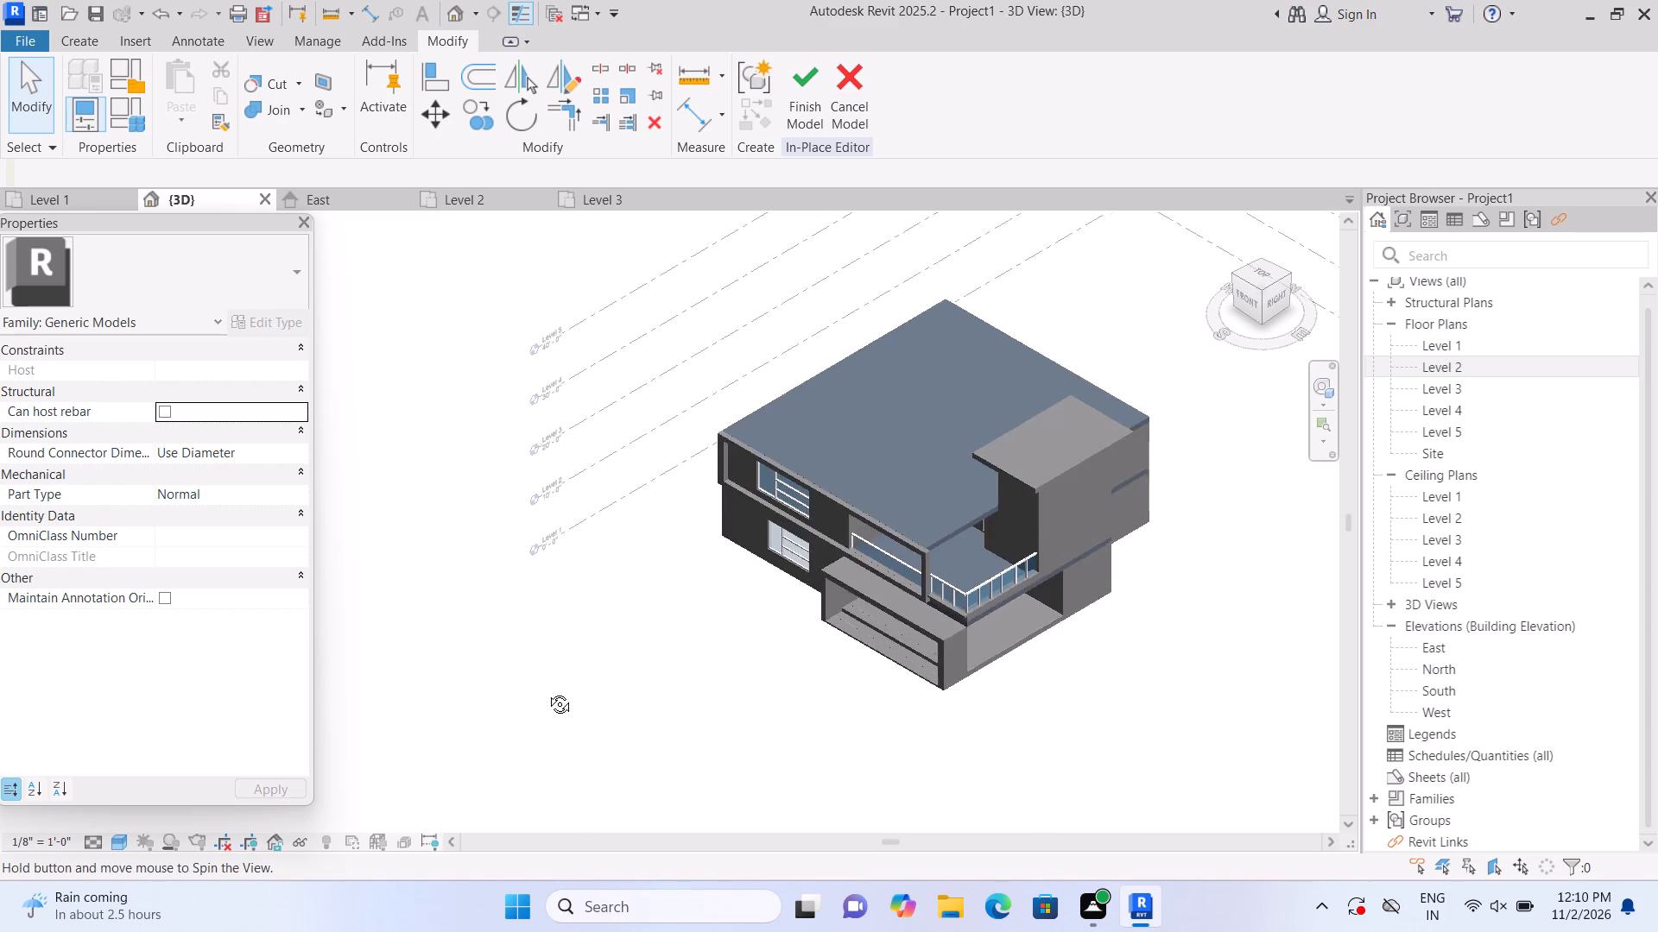
middle_click_drag(547, 691, 940, 750, "shift")
scroll(938, 733, "up", 1)
middle_click_drag(926, 731, 752, 698)
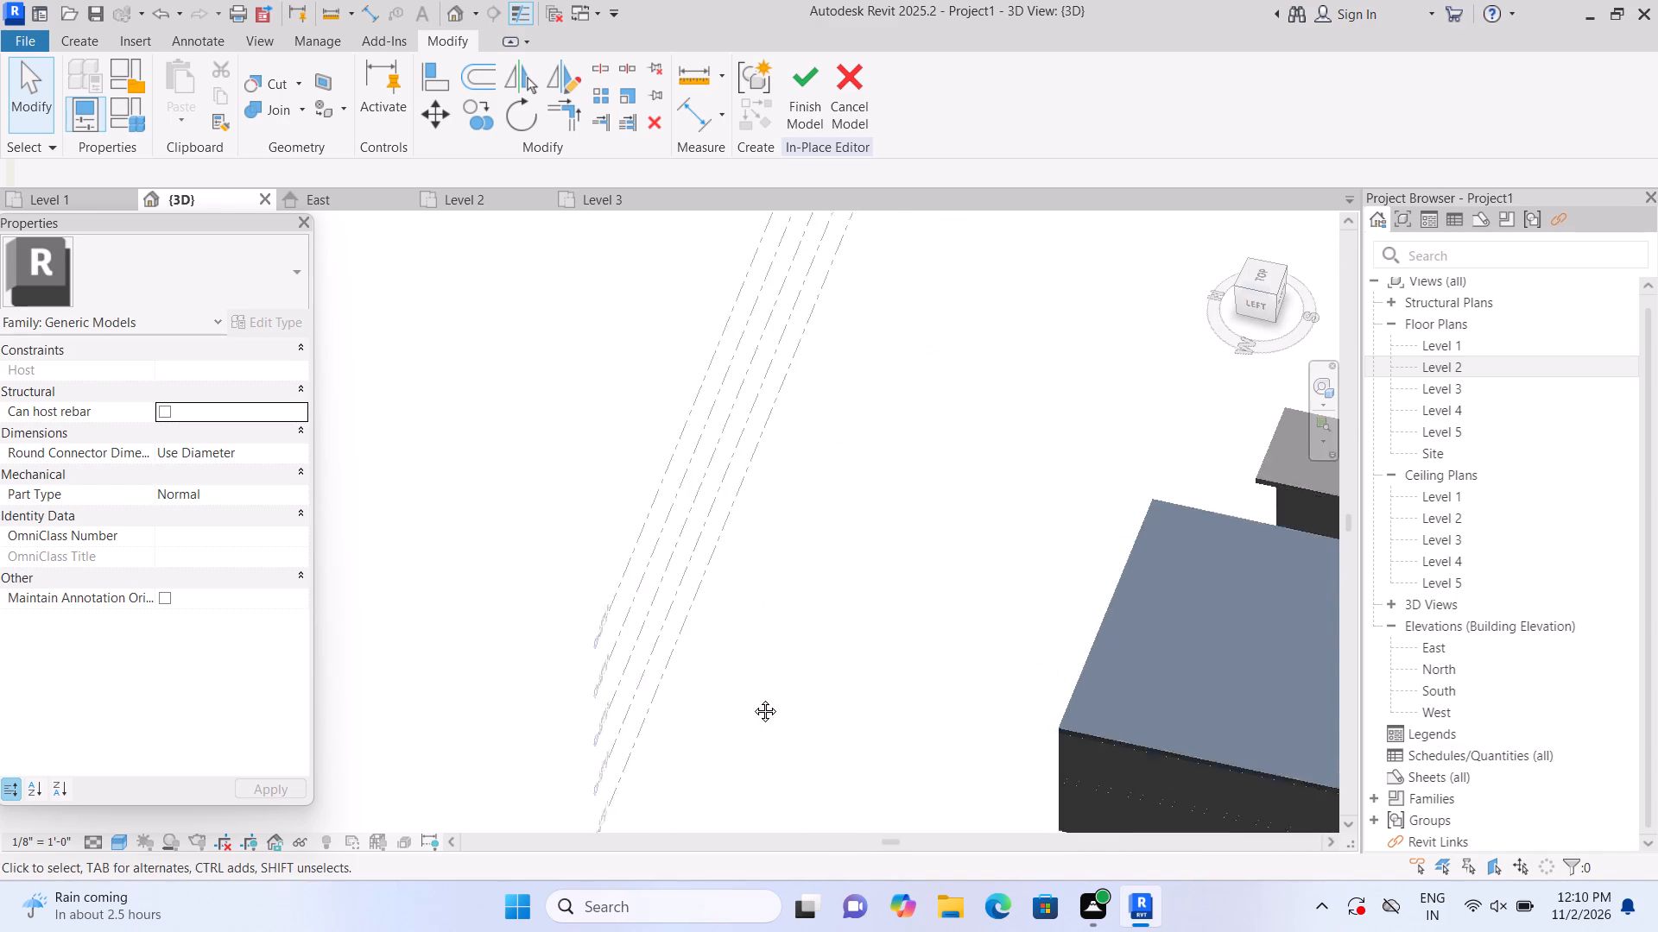
middle_click_drag(752, 698, 366, 574)
scroll(788, 717, "up", 1)
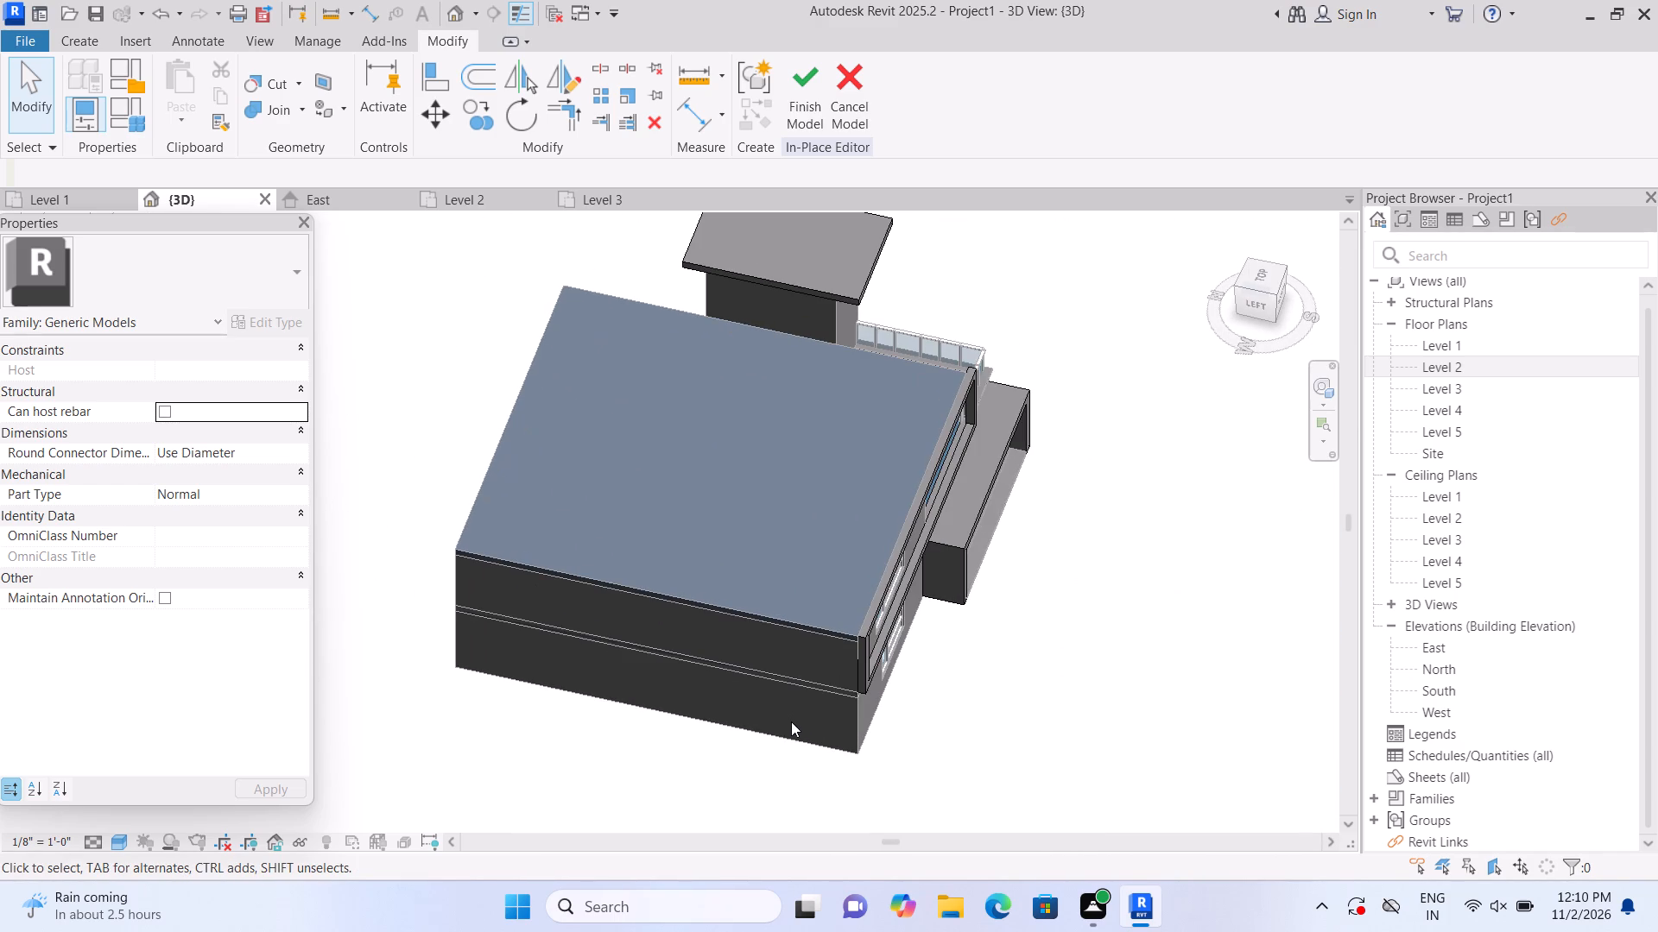
middle_click_drag(787, 727, 582, 730, "shift")
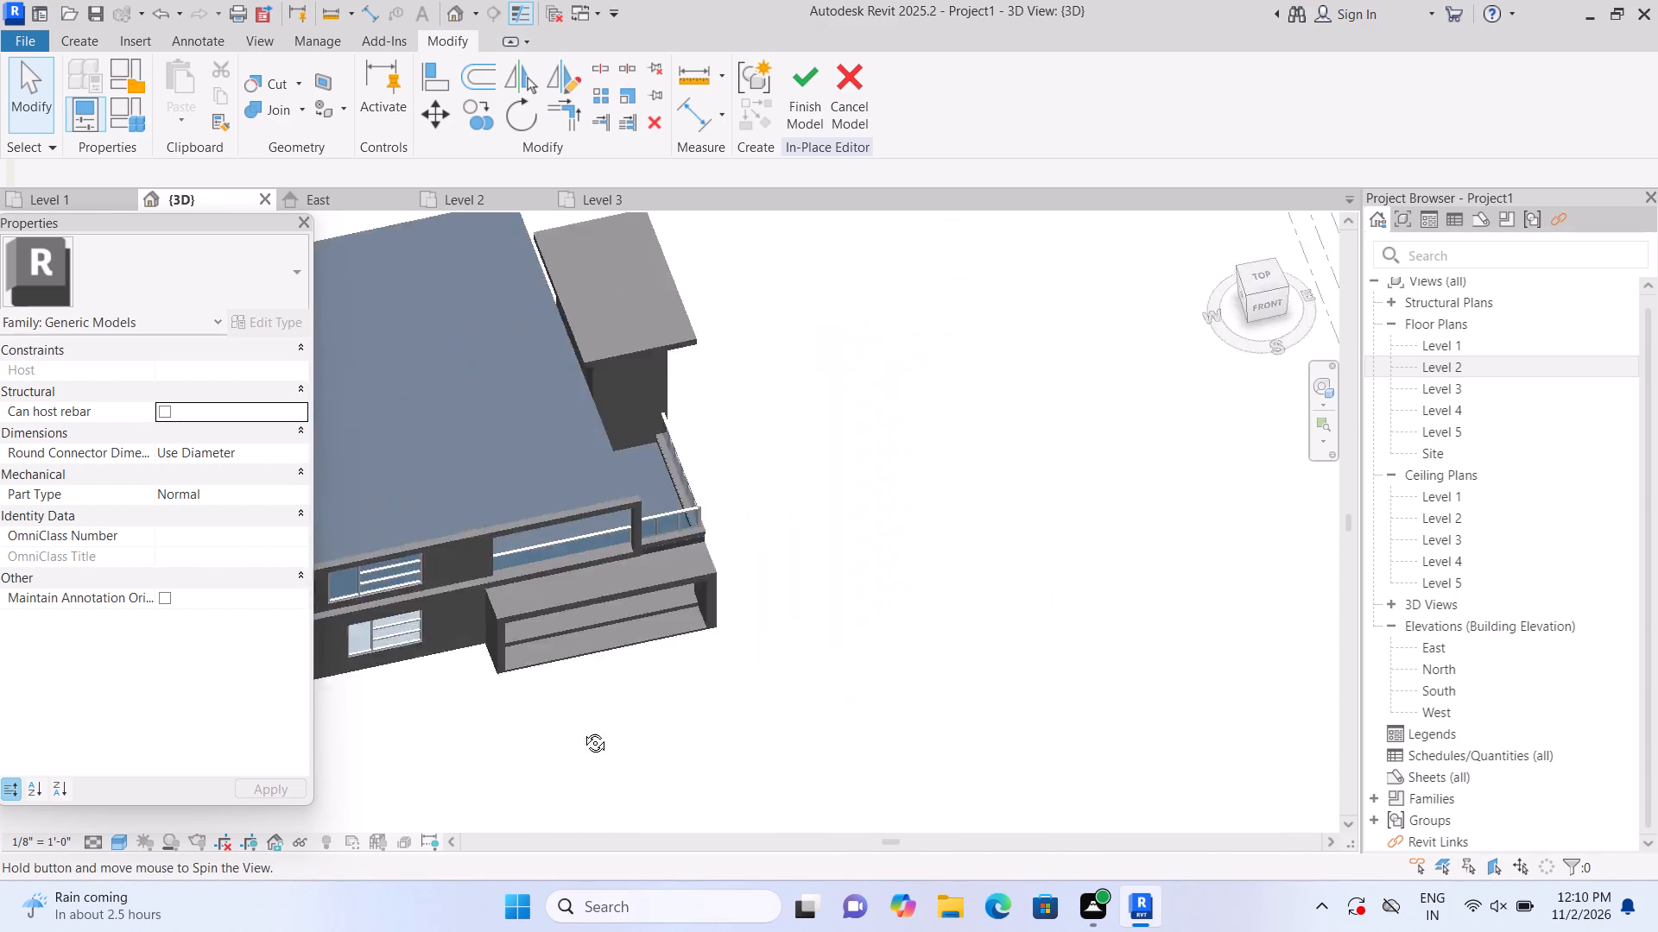
middle_click_drag(582, 730, 488, 674, "shift")
middle_click_drag(757, 510, 1255, 626)
middle_click_drag(1220, 640, 1090, 660, "shift")
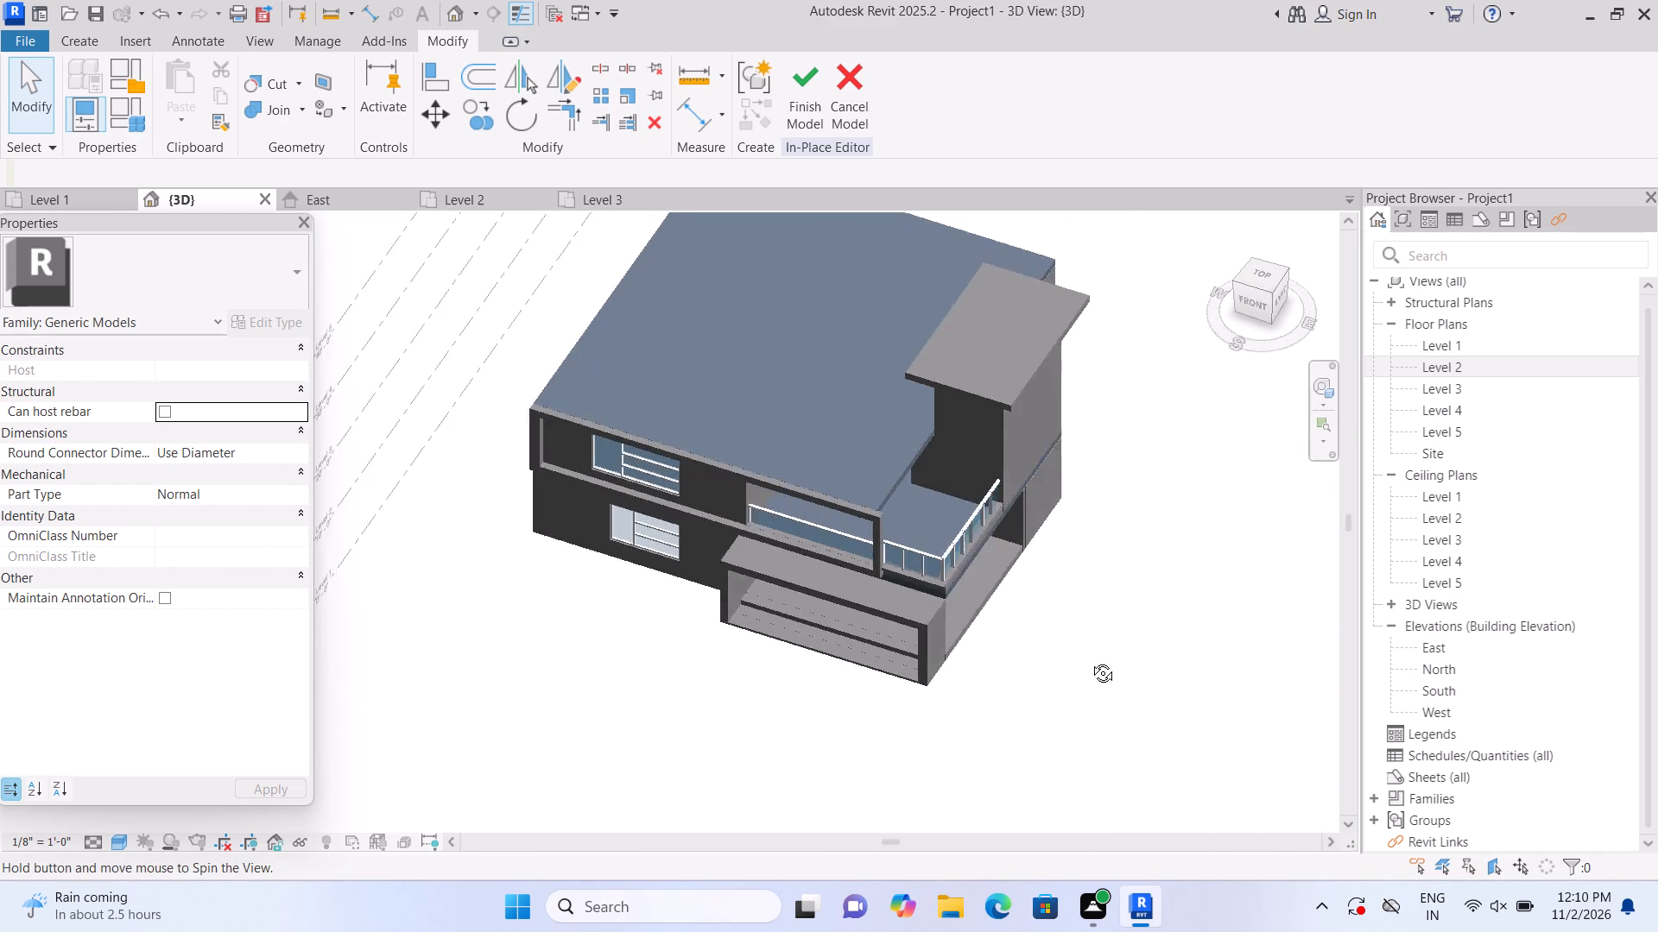
middle_click_drag(1090, 660, 1014, 636, "shift")
scroll(1014, 636, "up", 1, "shift")
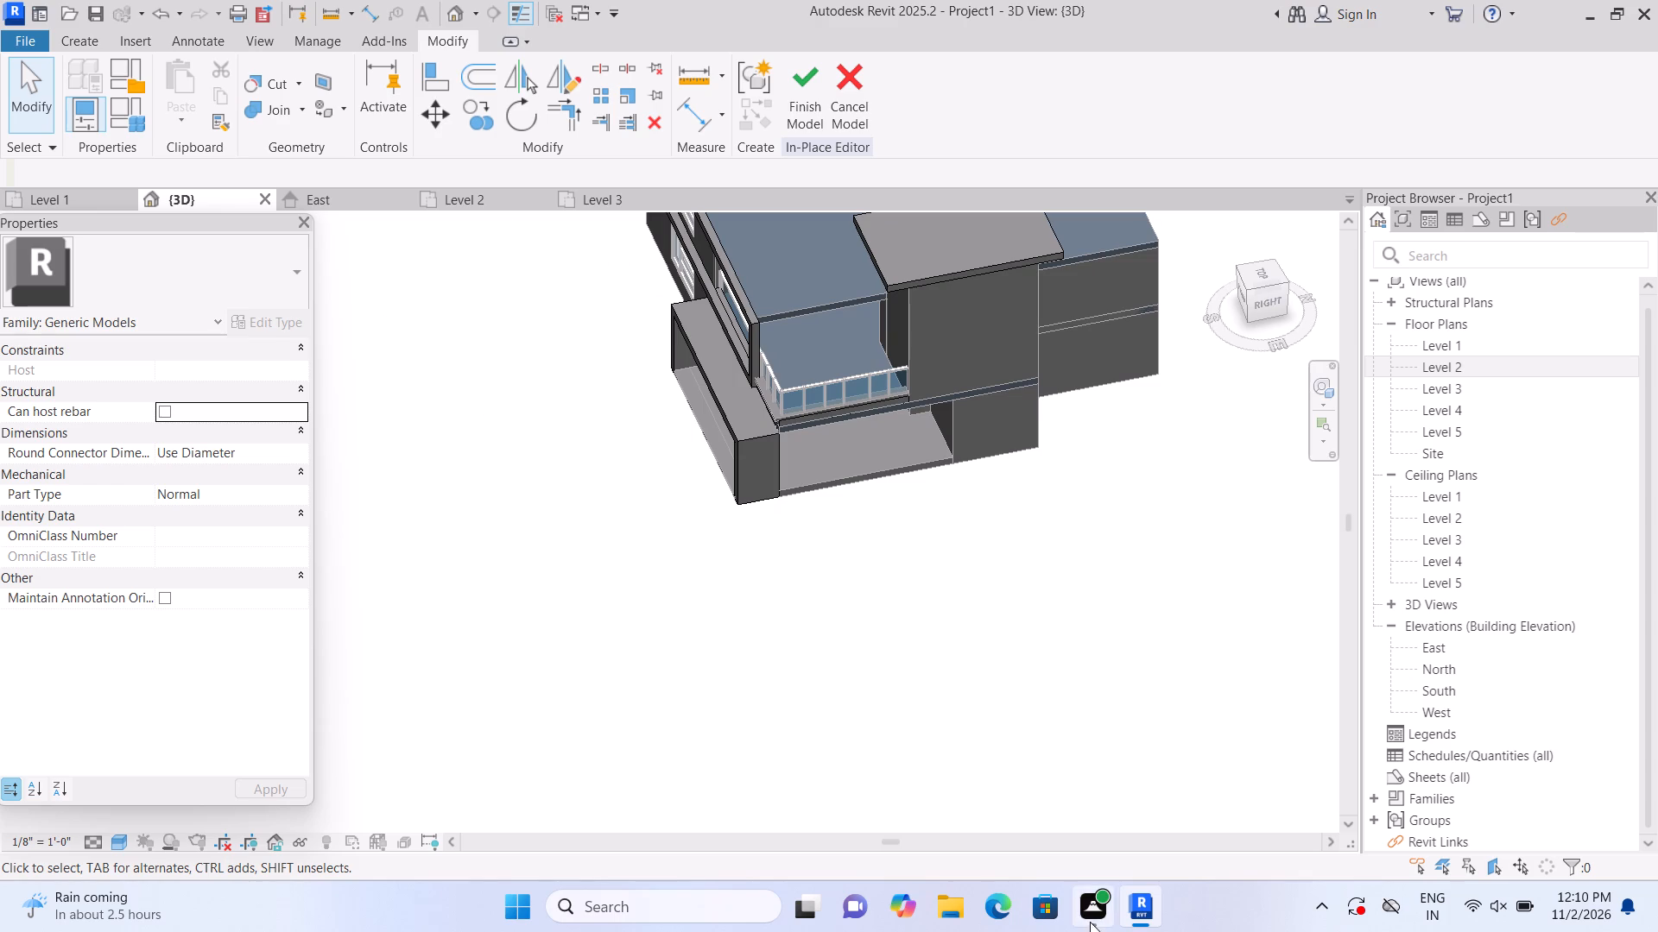
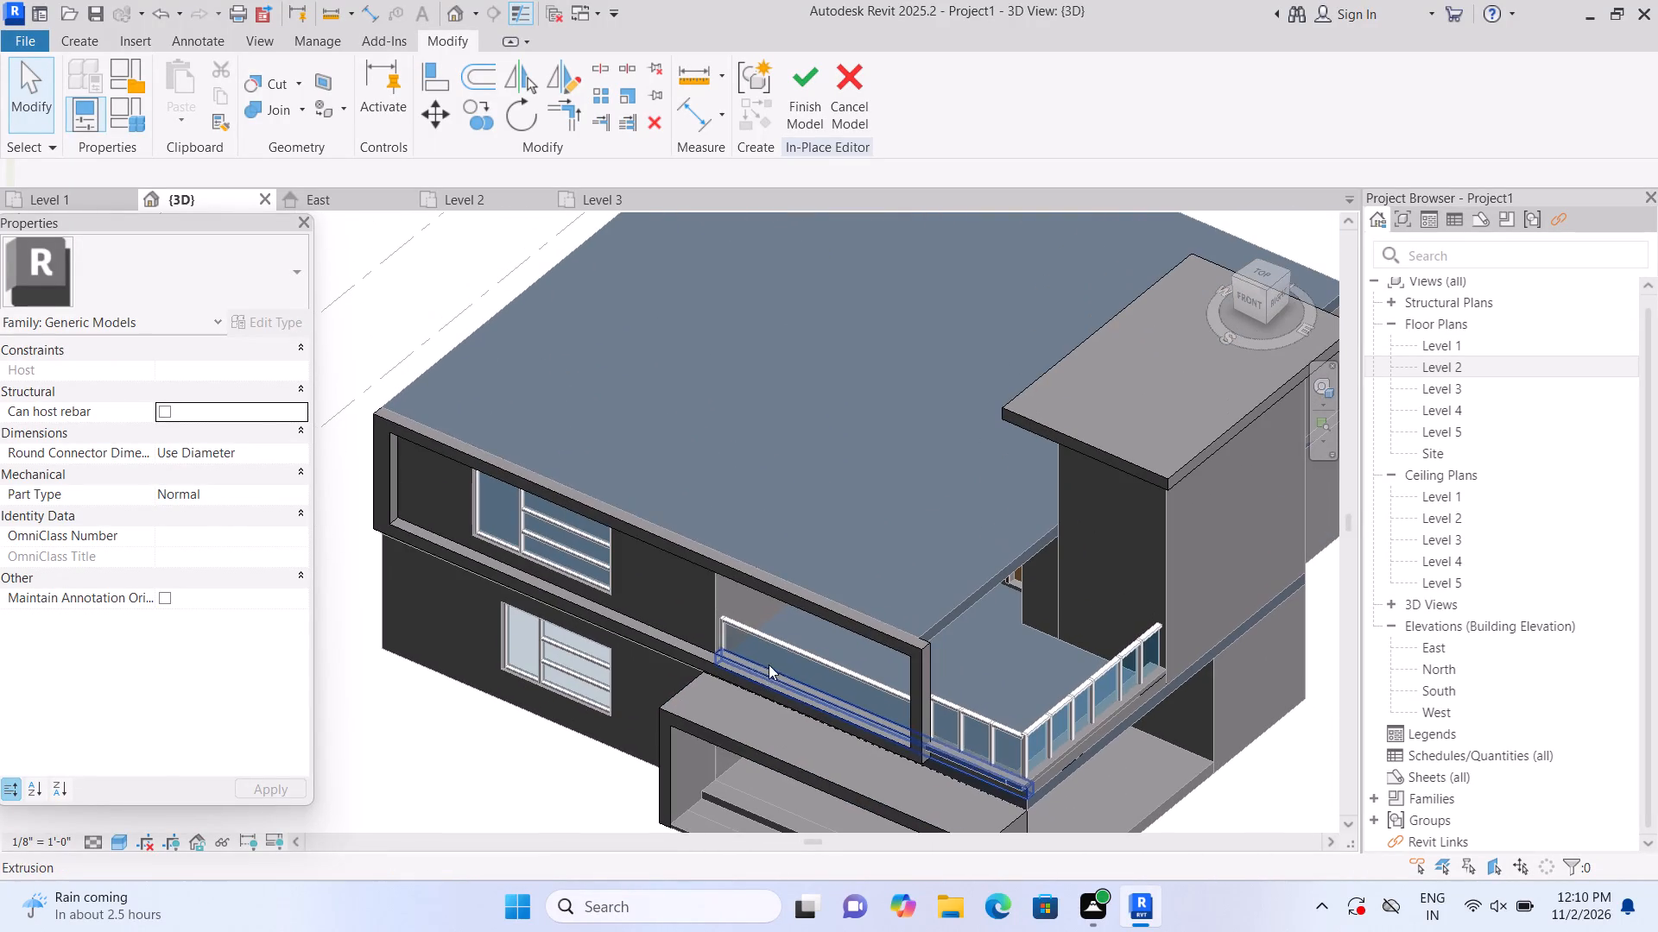
Examine the house's front facade and its window layout in the angled 3D view and in the straight front view.
scroll(704, 545, "up", 1)
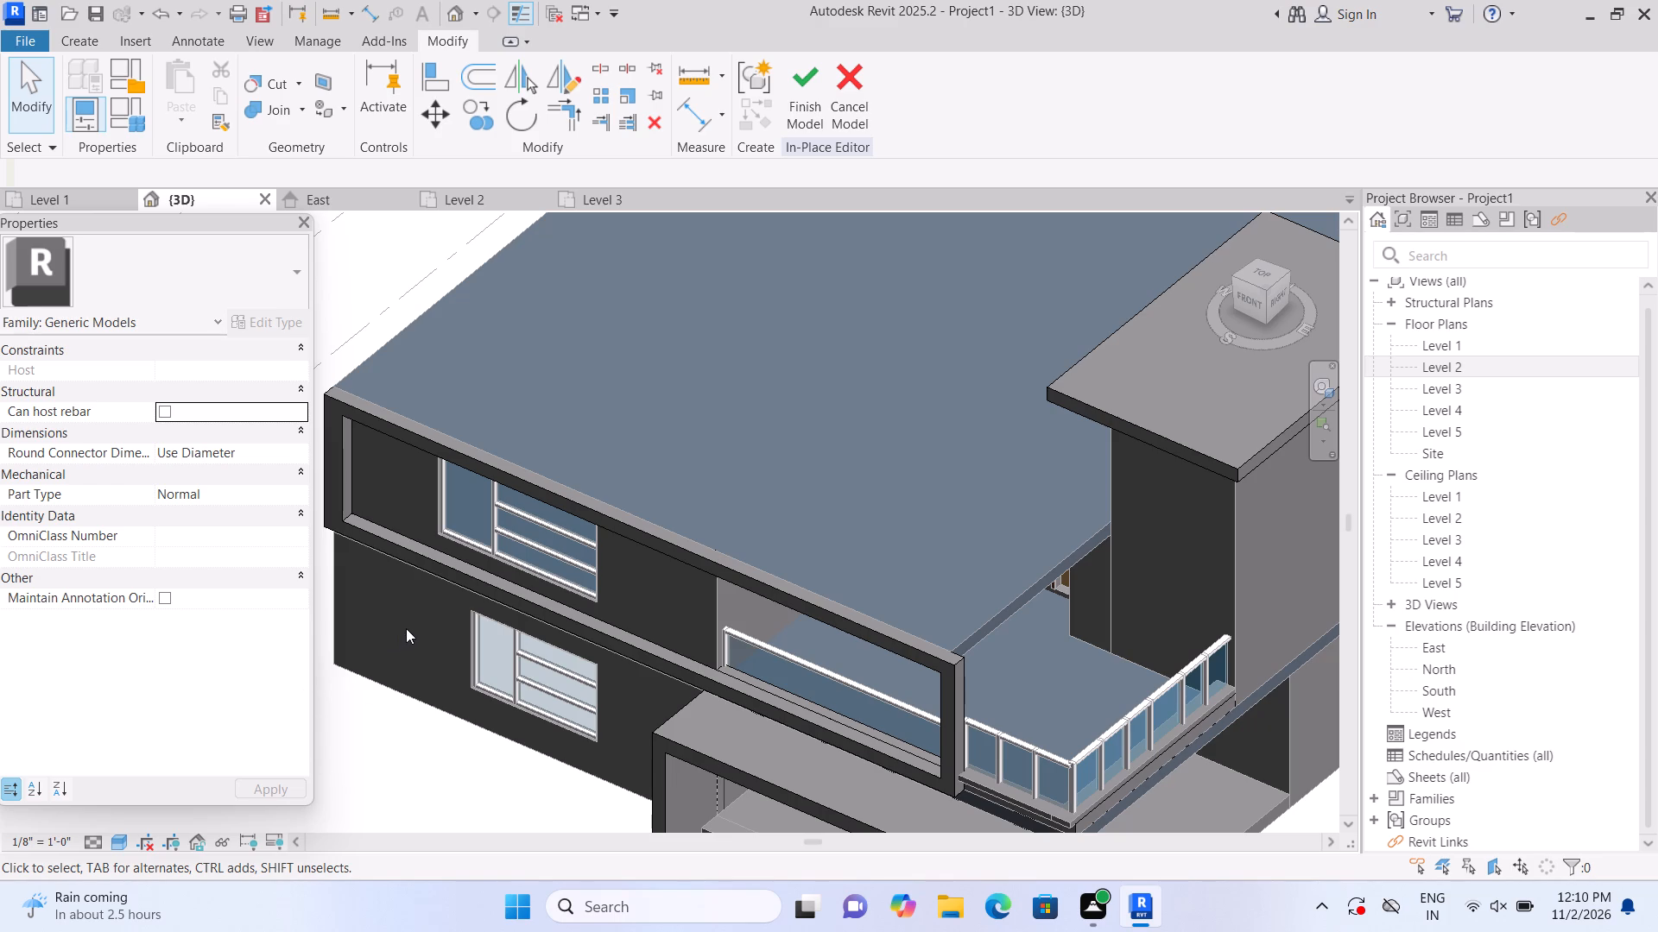
middle_click_drag(436, 707, 536, 577)
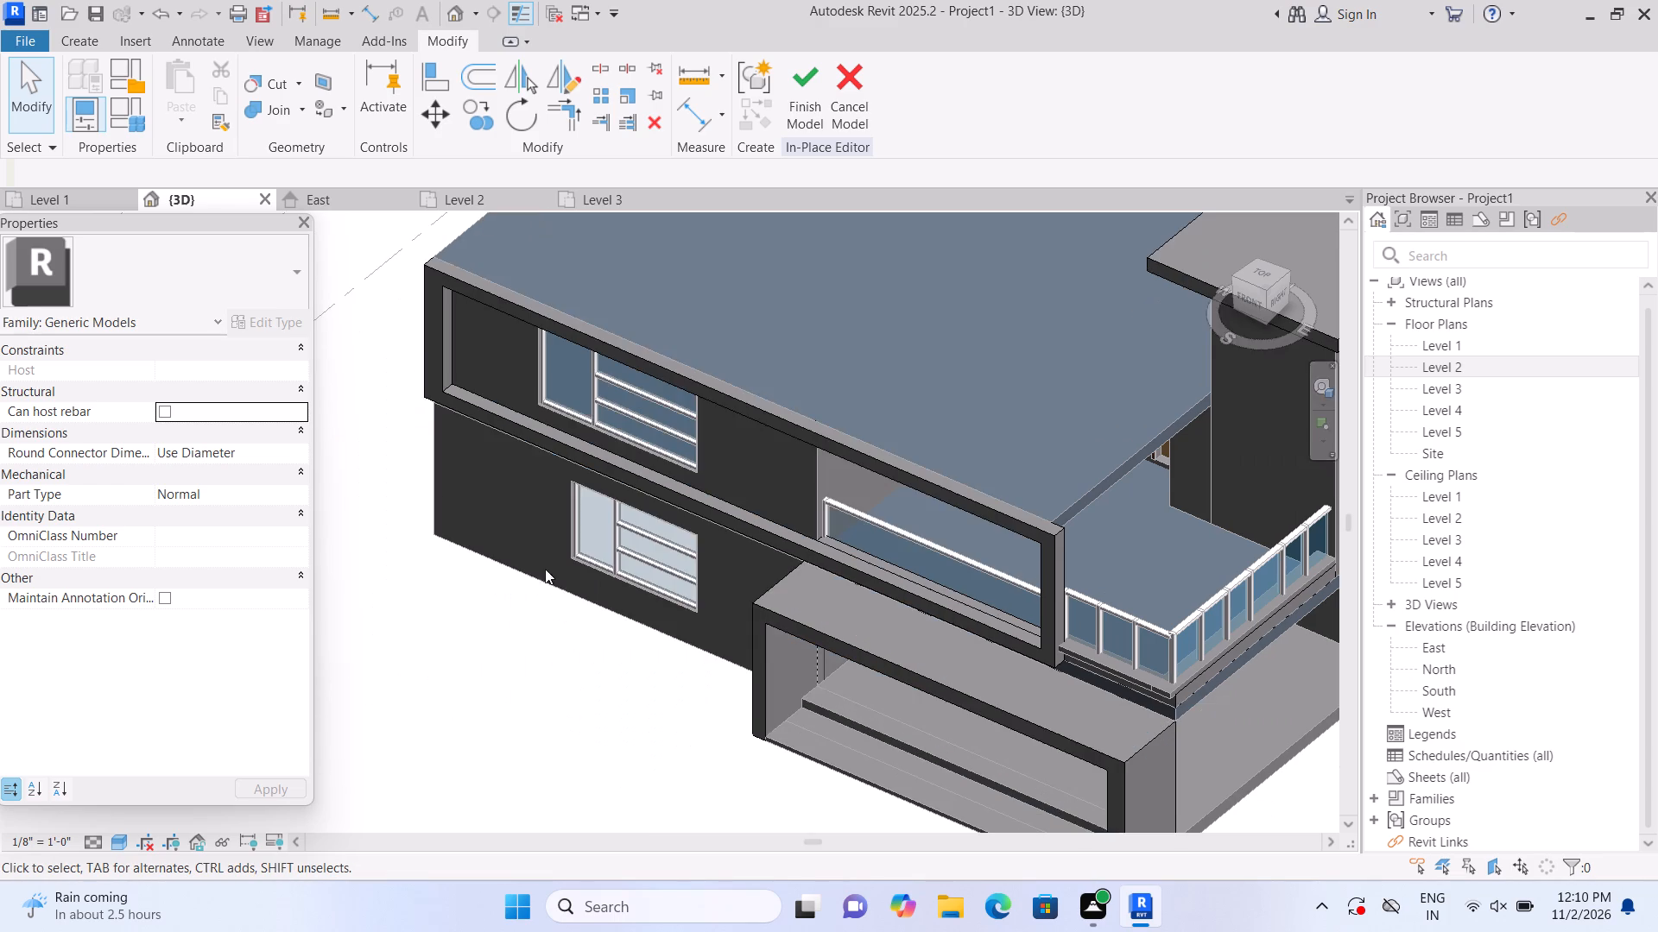
scroll(565, 557, "down", 1)
scroll(517, 464, "up", 1)
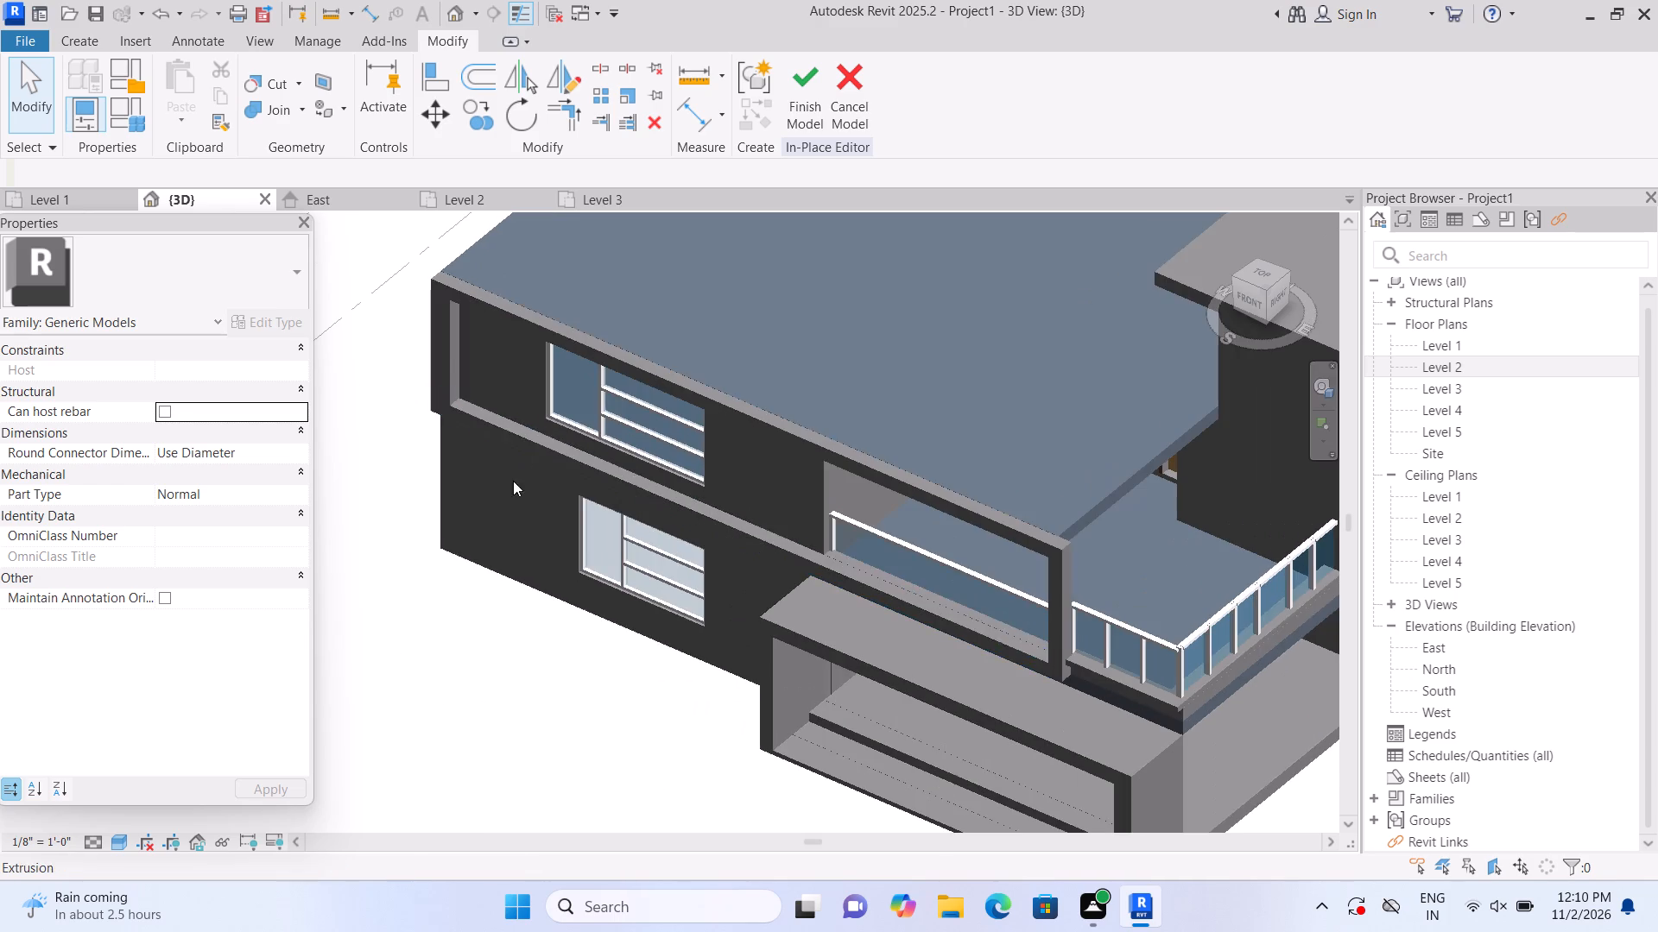
scroll(526, 331, "up", 1)
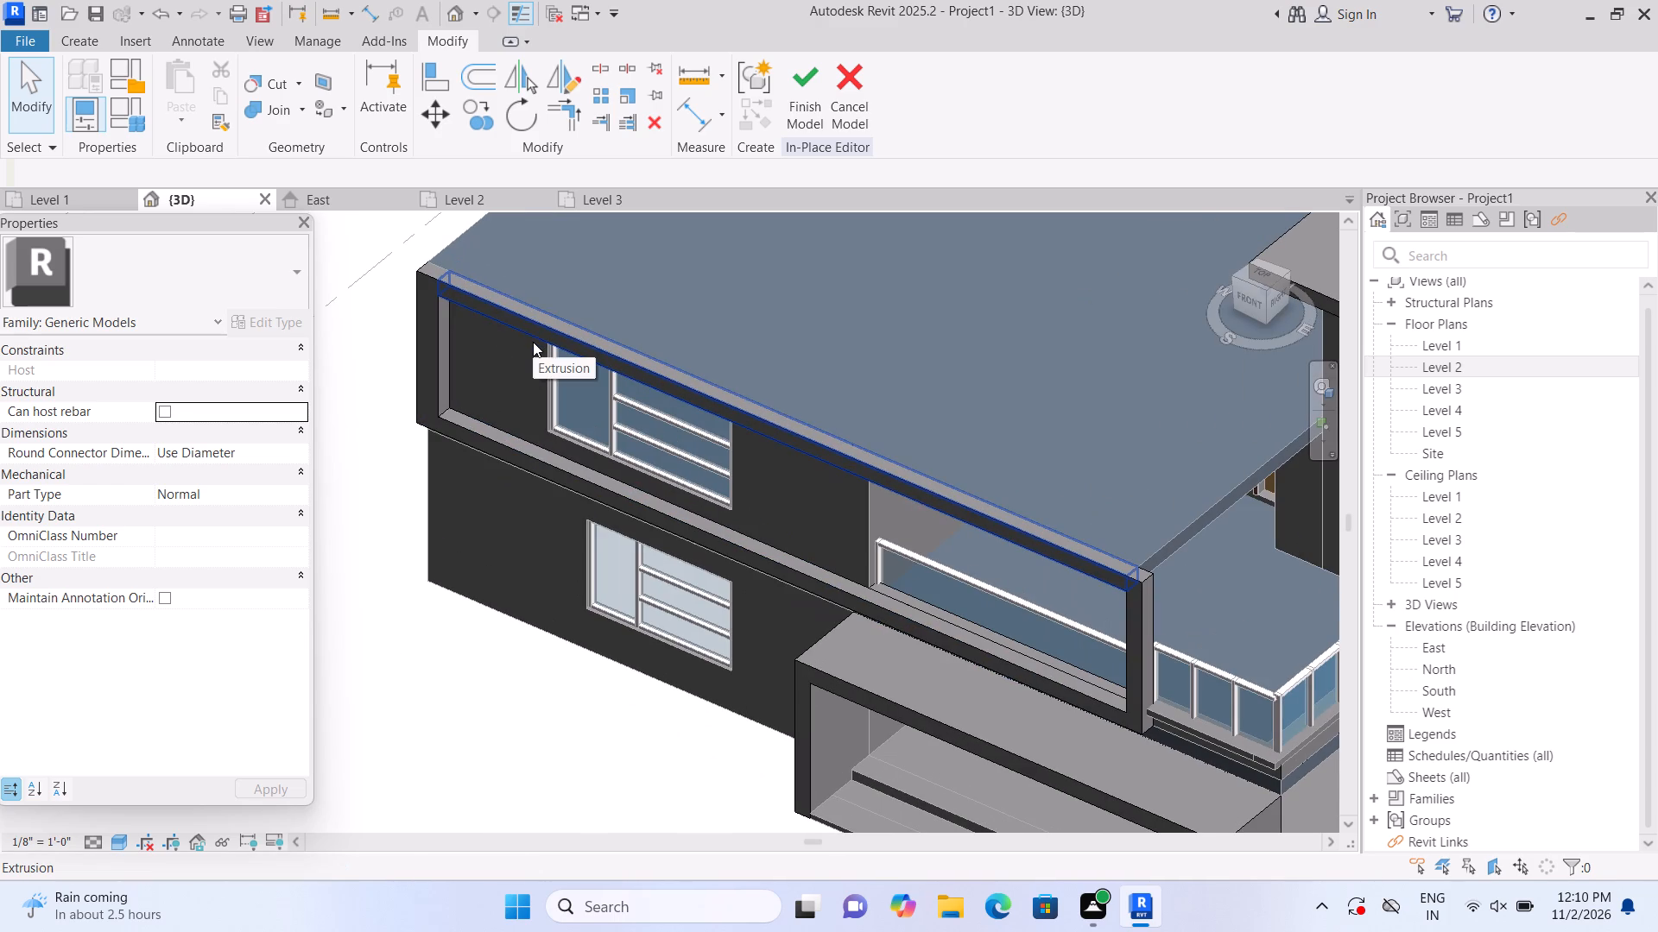
scroll(533, 342, "up", 1)
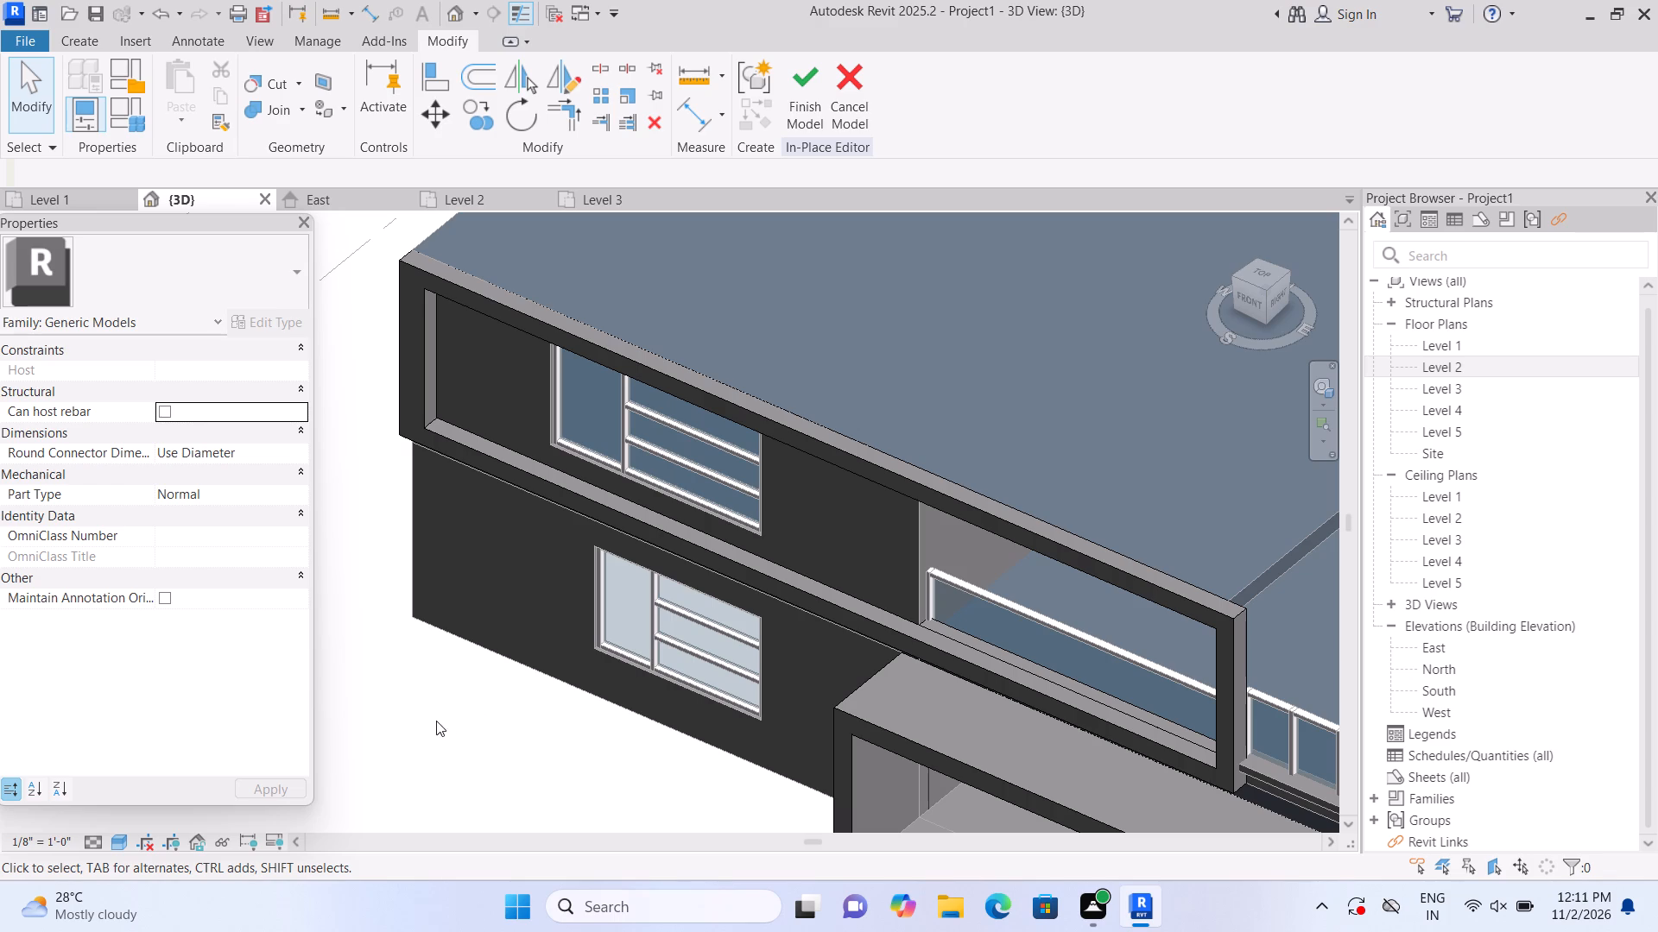
scroll(484, 667, "down", 4)
middle_click_drag(534, 652, 547, 512)
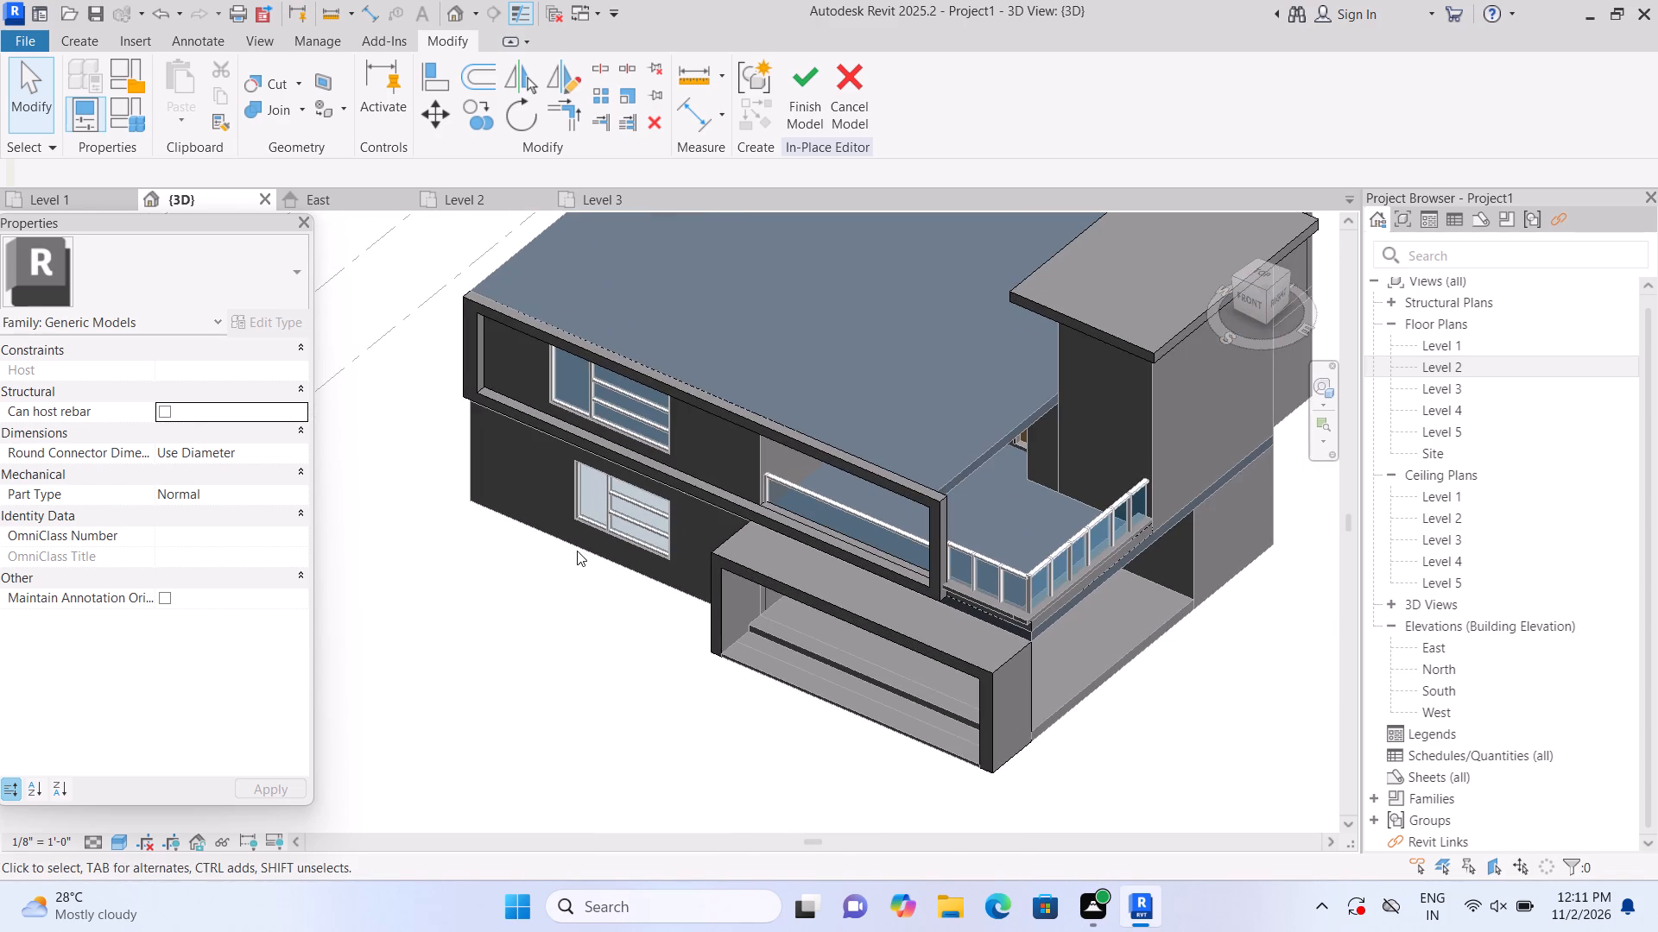
middle_click_drag(577, 551, 581, 644)
scroll(595, 643, "up", 1)
middle_click_drag(604, 627, 565, 655)
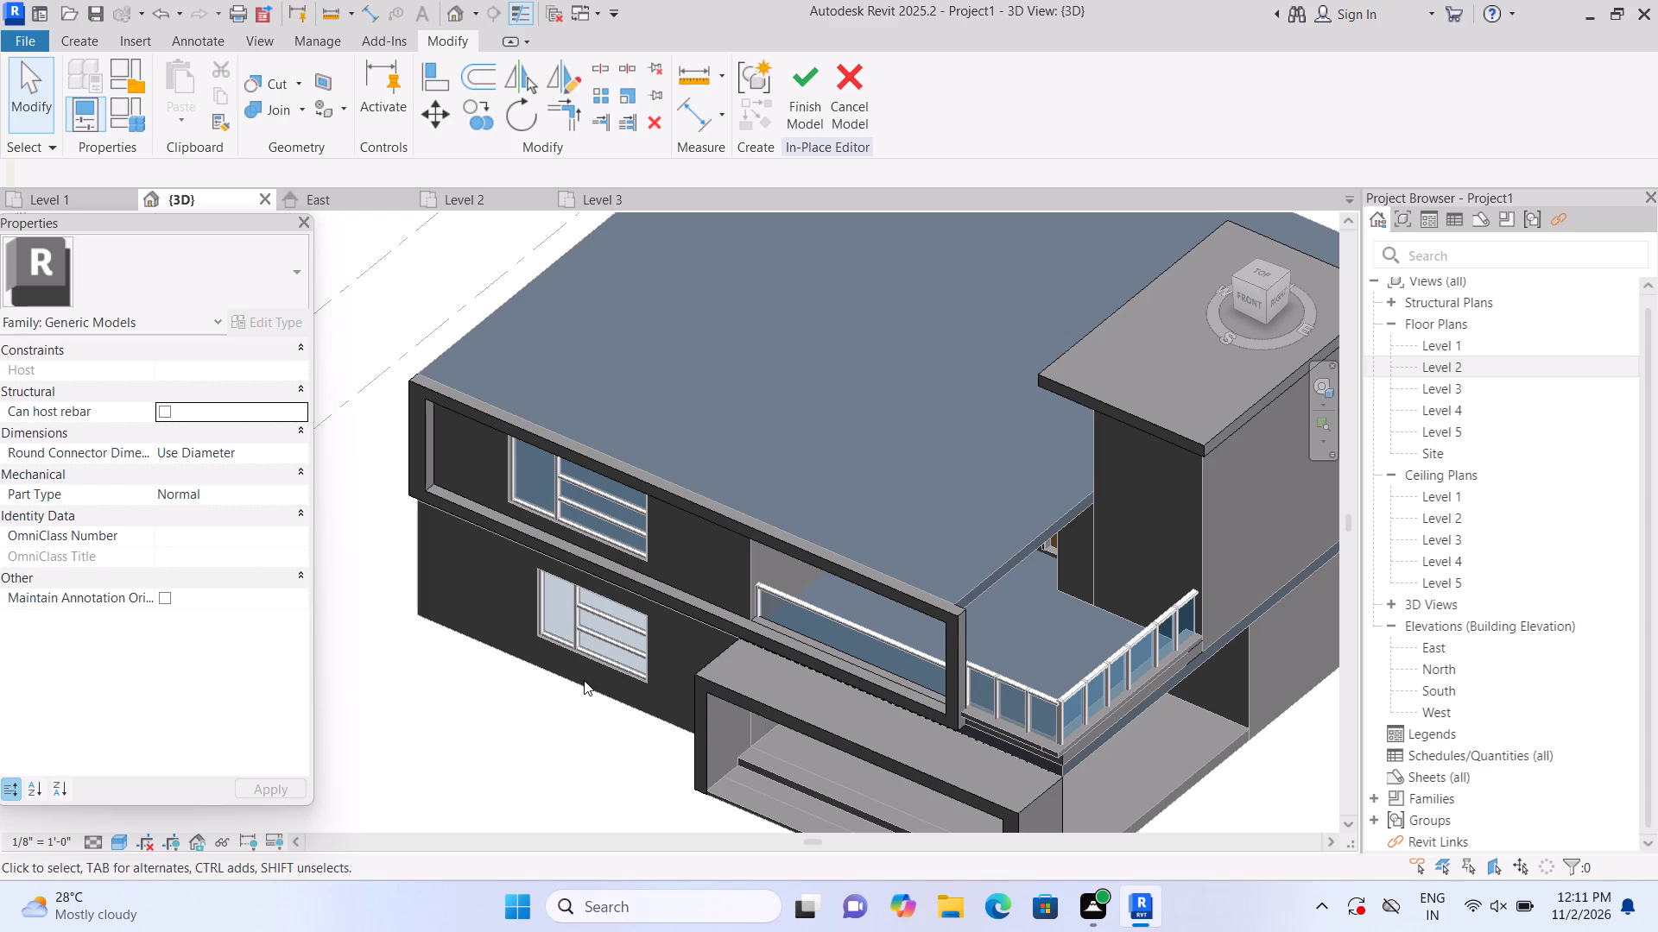
middle_click_drag(579, 734, 573, 680)
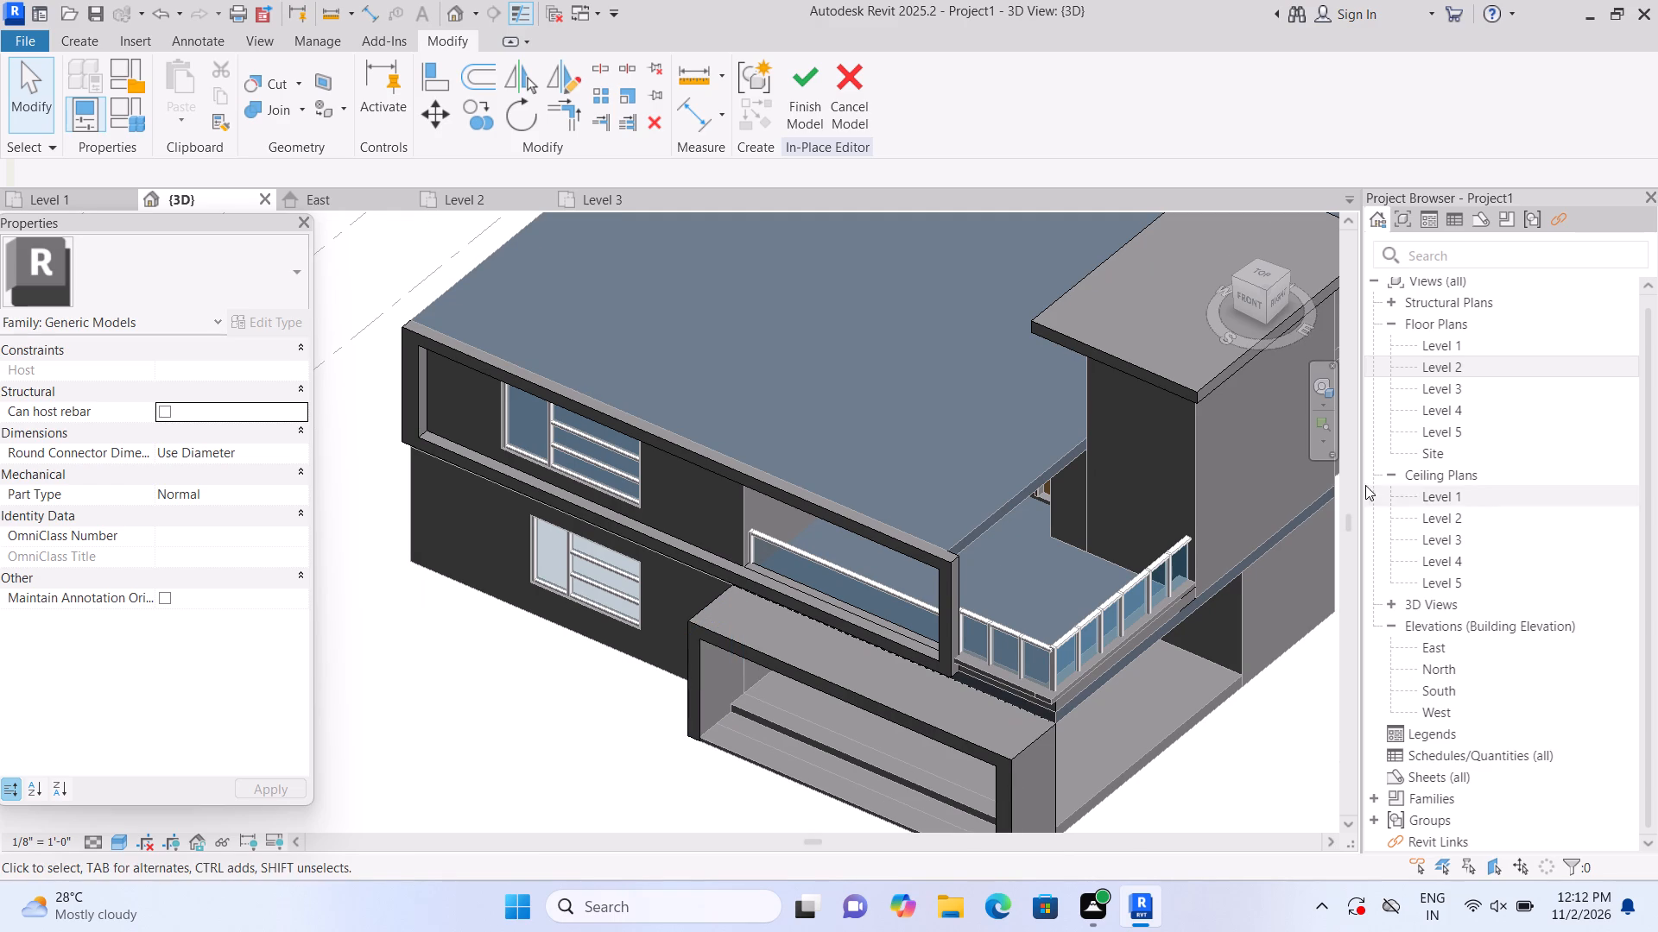
left_click(1250, 301)
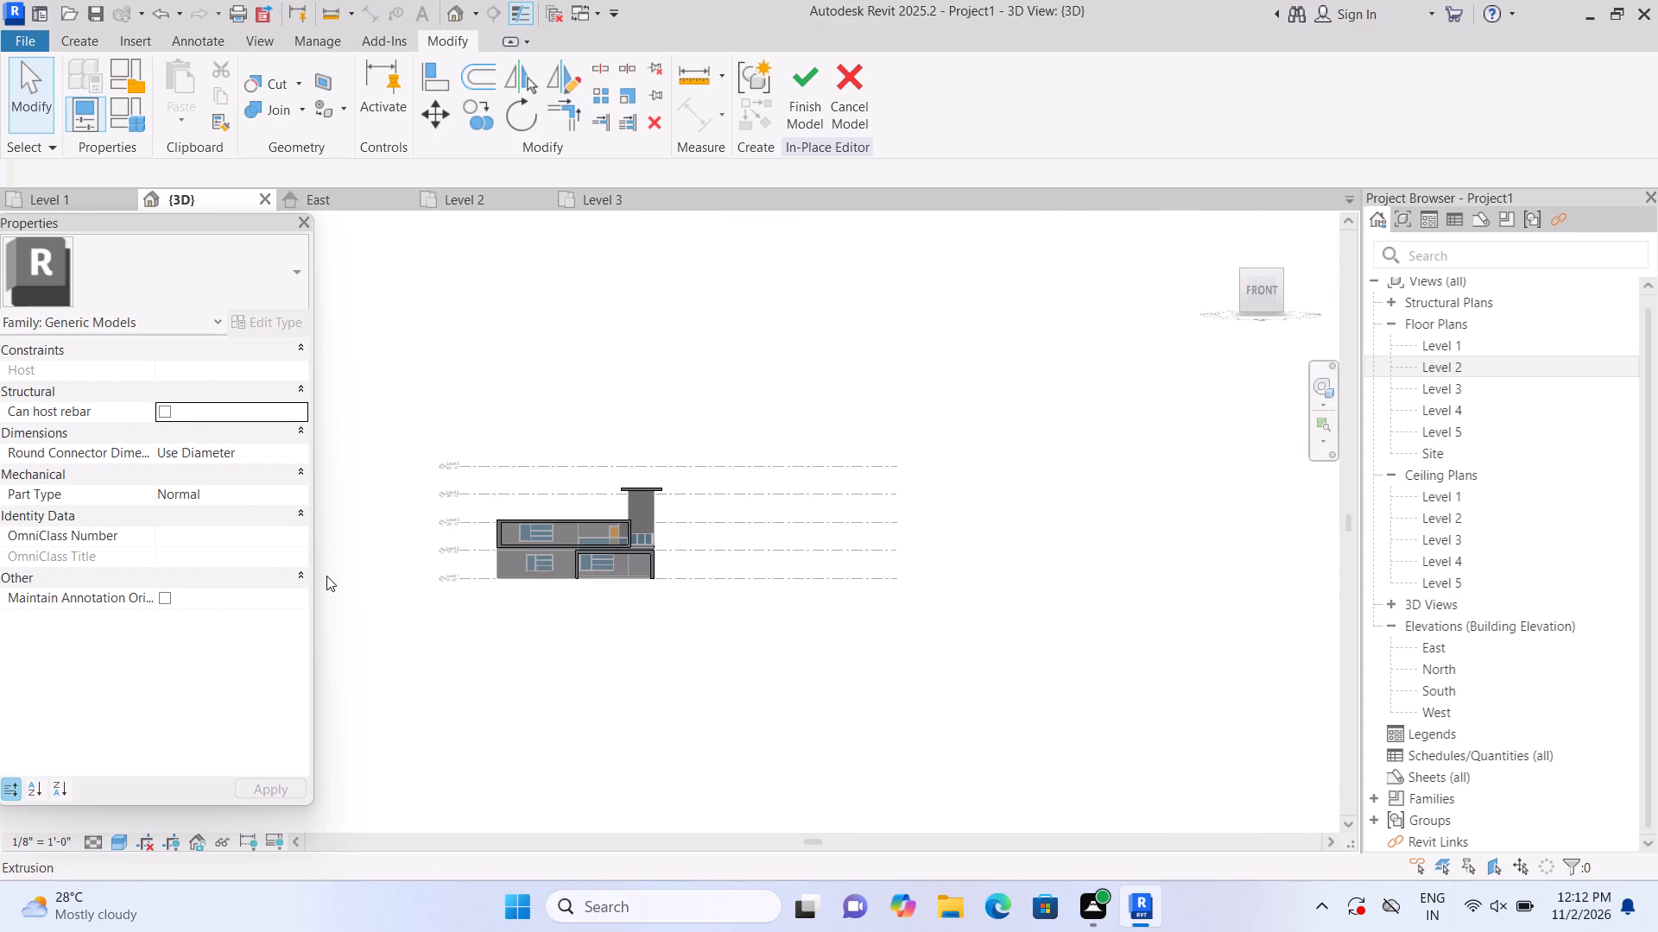
scroll(345, 559, "up", 7)
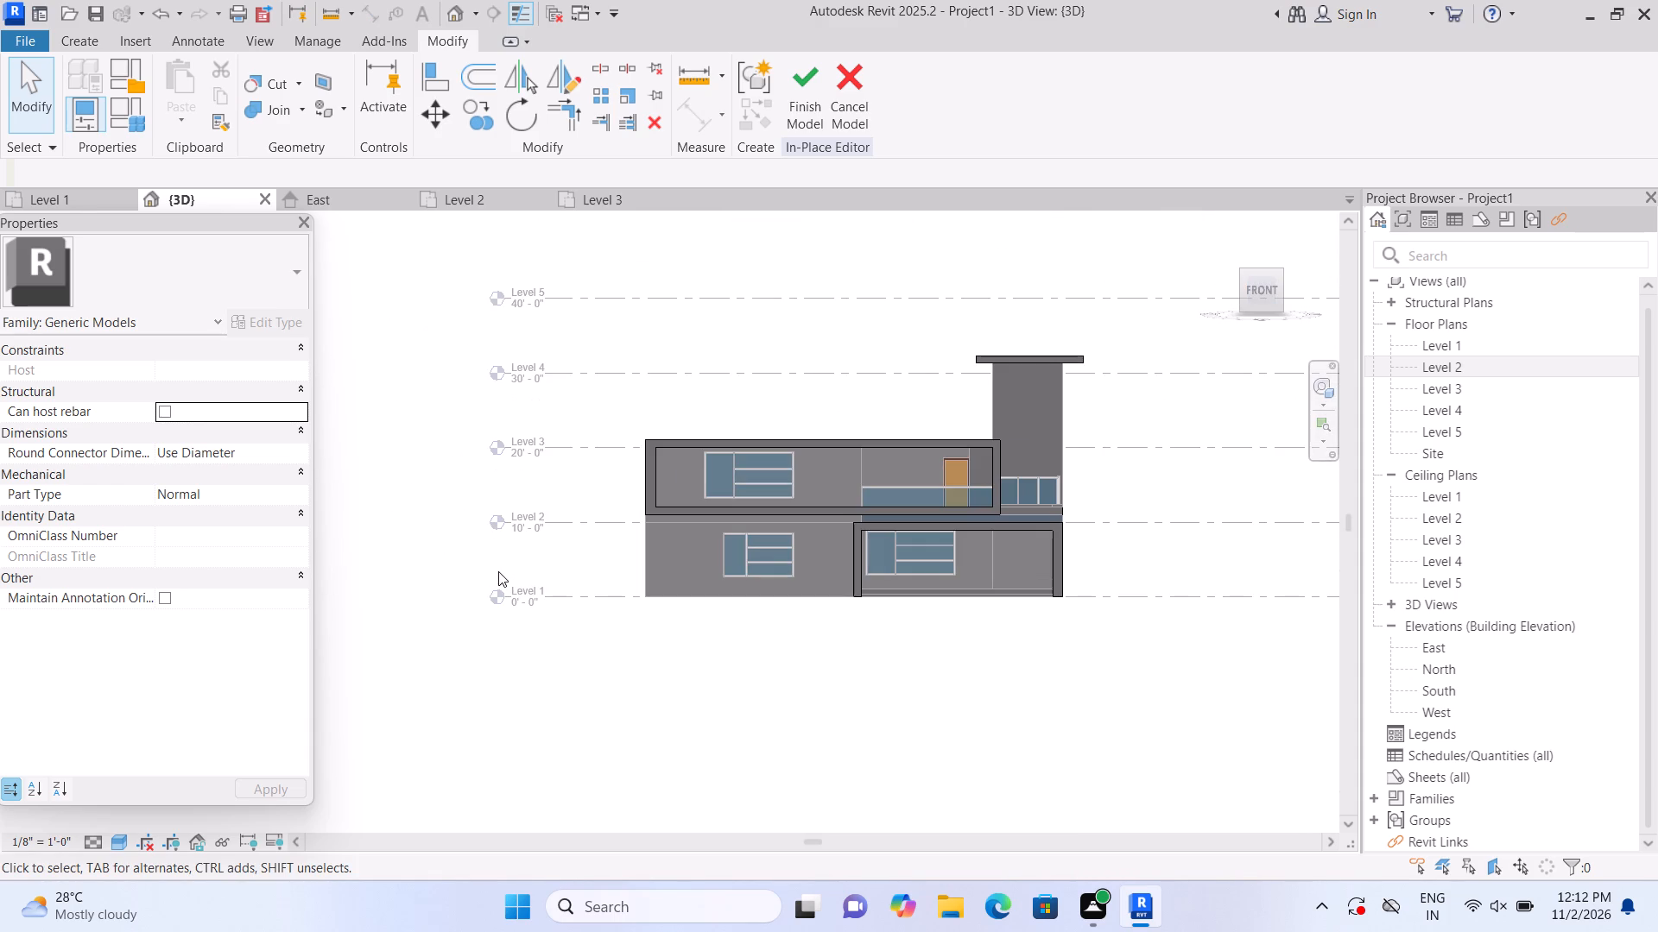
middle_click_drag(558, 696, 497, 723)
scroll(516, 707, "up", 2)
middle_click_drag(528, 708, 522, 747)
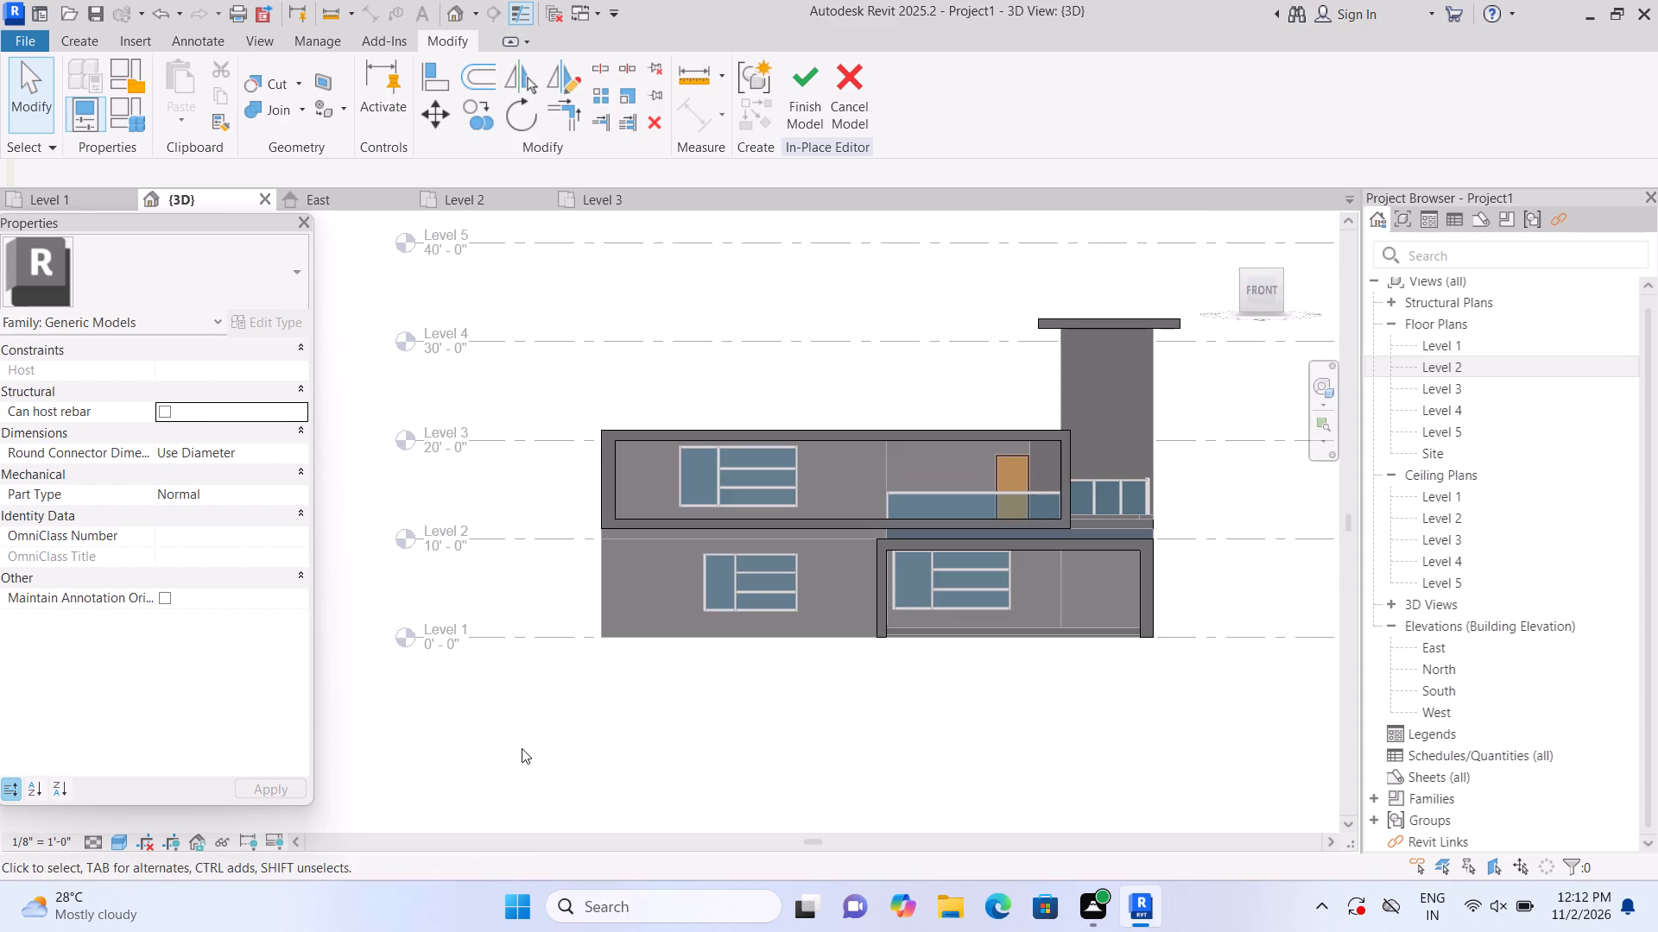
middle_click_drag(559, 702, 564, 738)
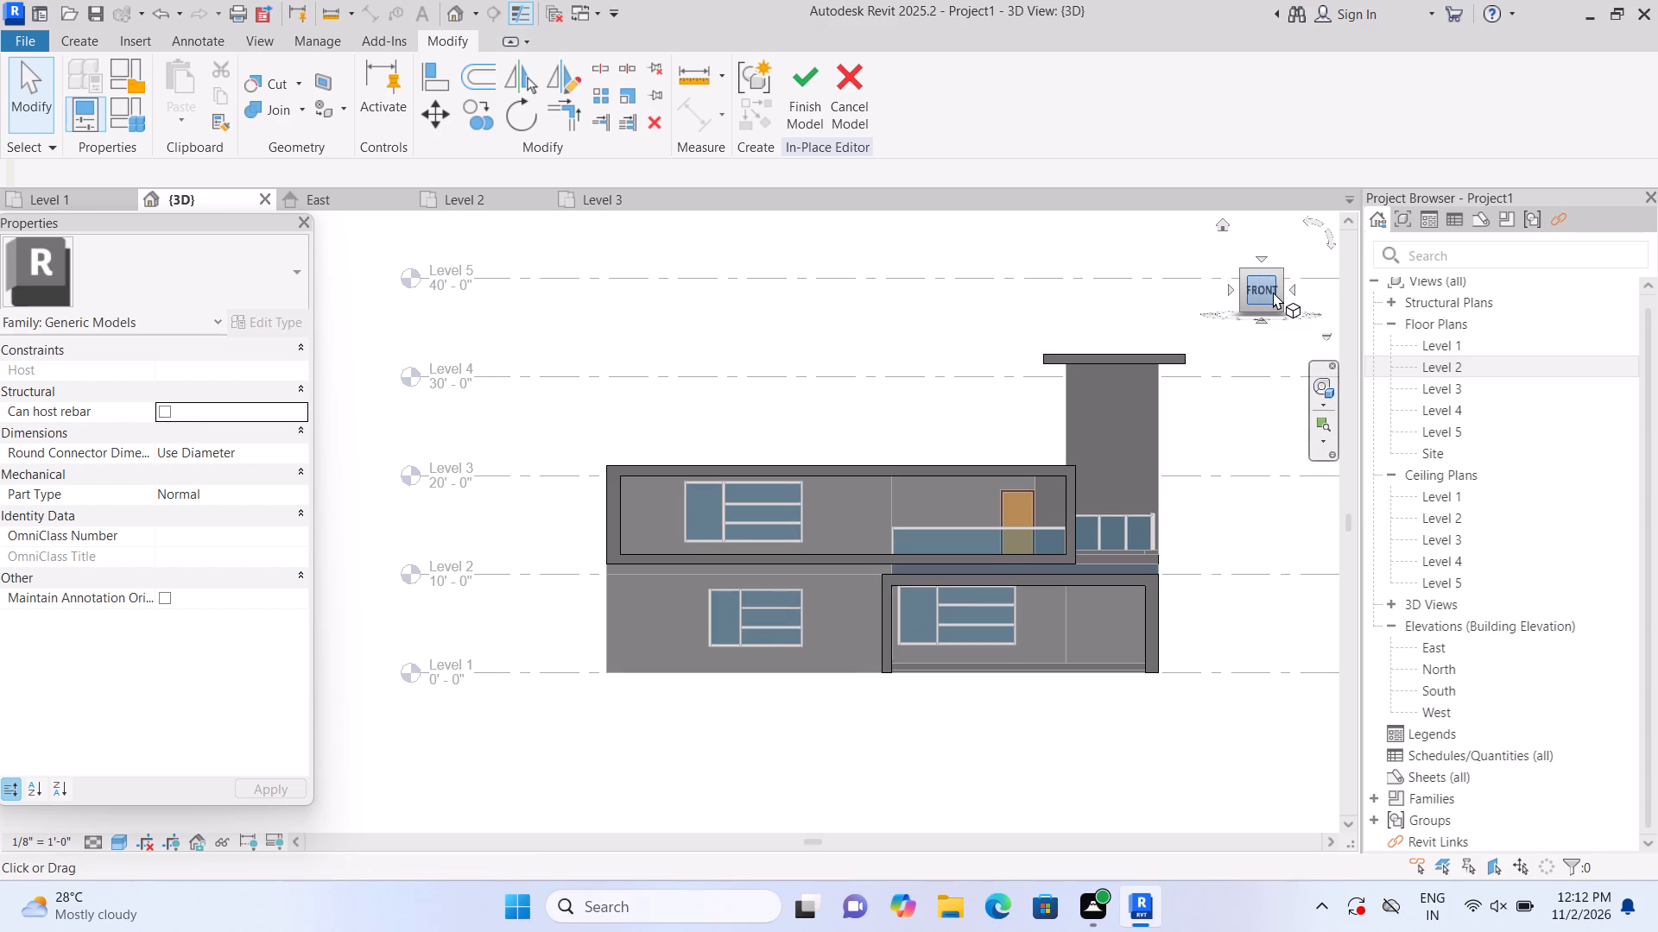
Finish the in-place model containing the tower's cap slab.
left_click(813, 121)
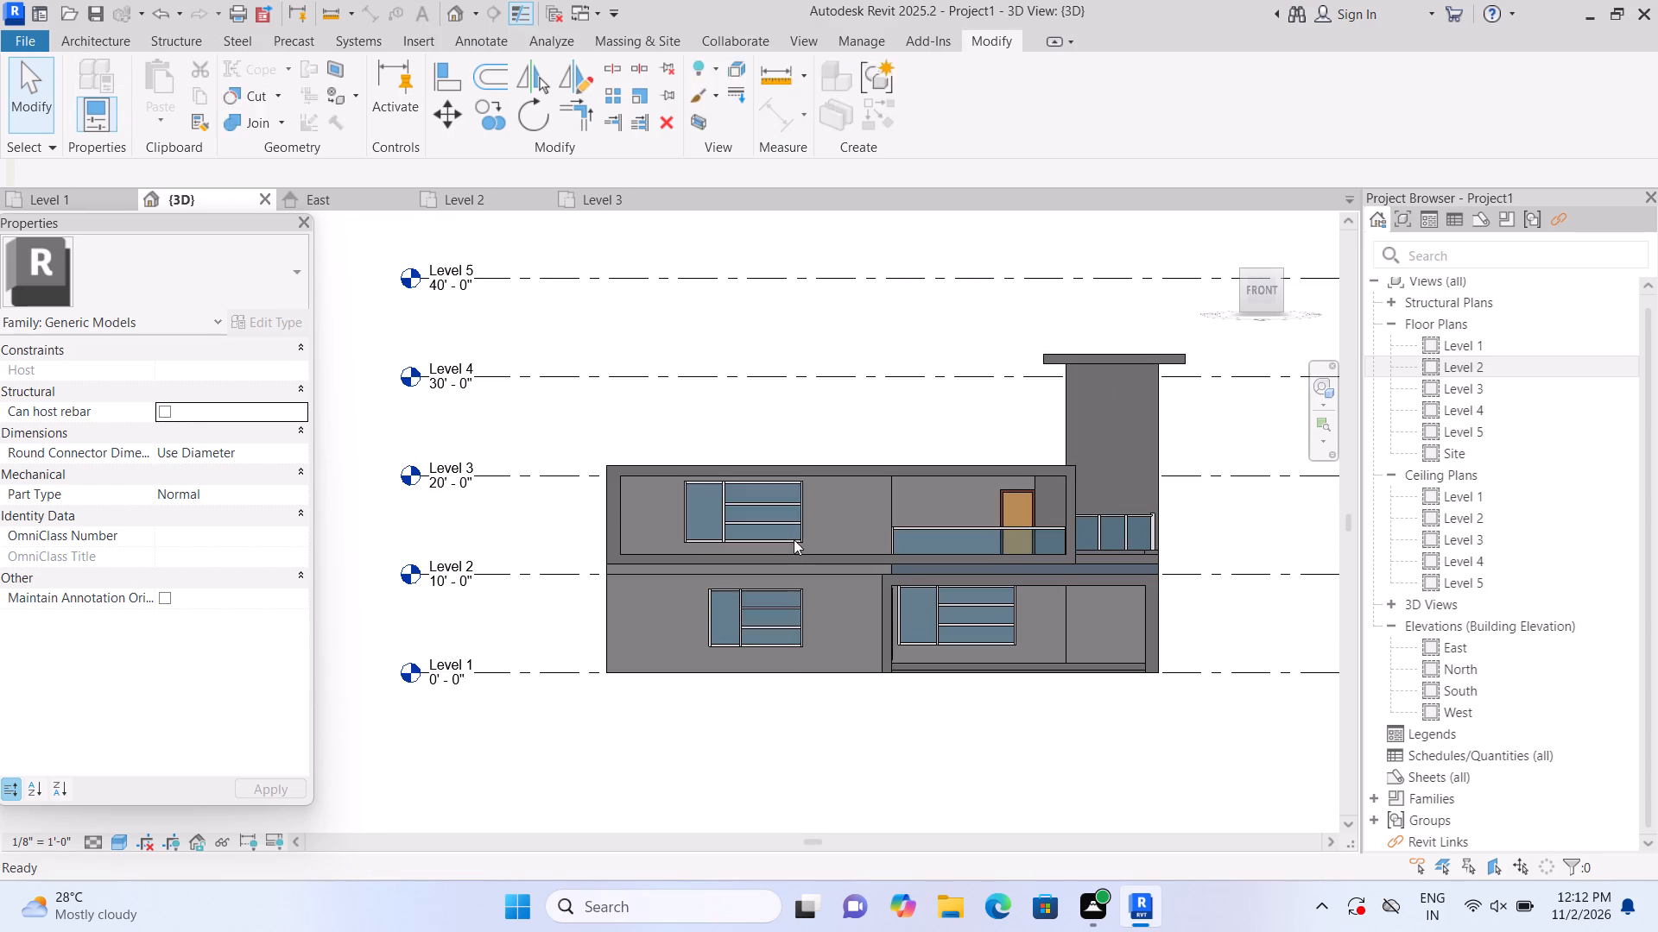
scroll(791, 661, "up", 1)
left_click(1006, 262)
Stretch the left edge of the Level 1 front curtain-wall window outward and pull its right edge inward, making it 10' 6" wide.
scroll(847, 581, "up", 1)
scroll(725, 636, "up", 2)
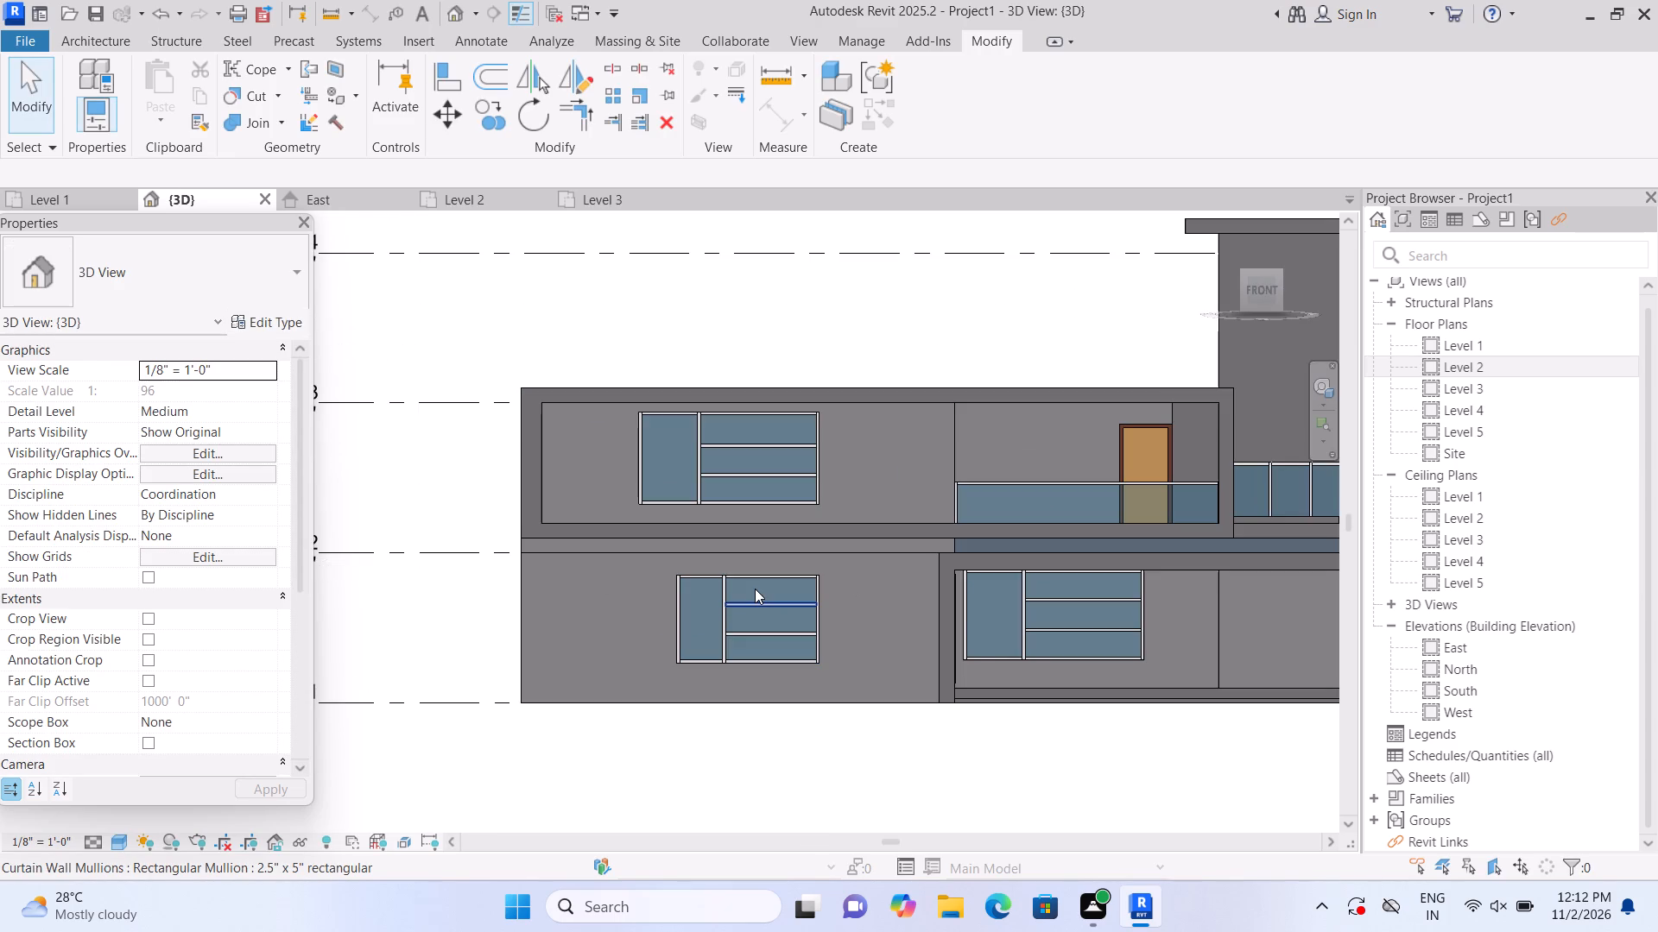
left_click(756, 589)
scroll(696, 627, "up", 1)
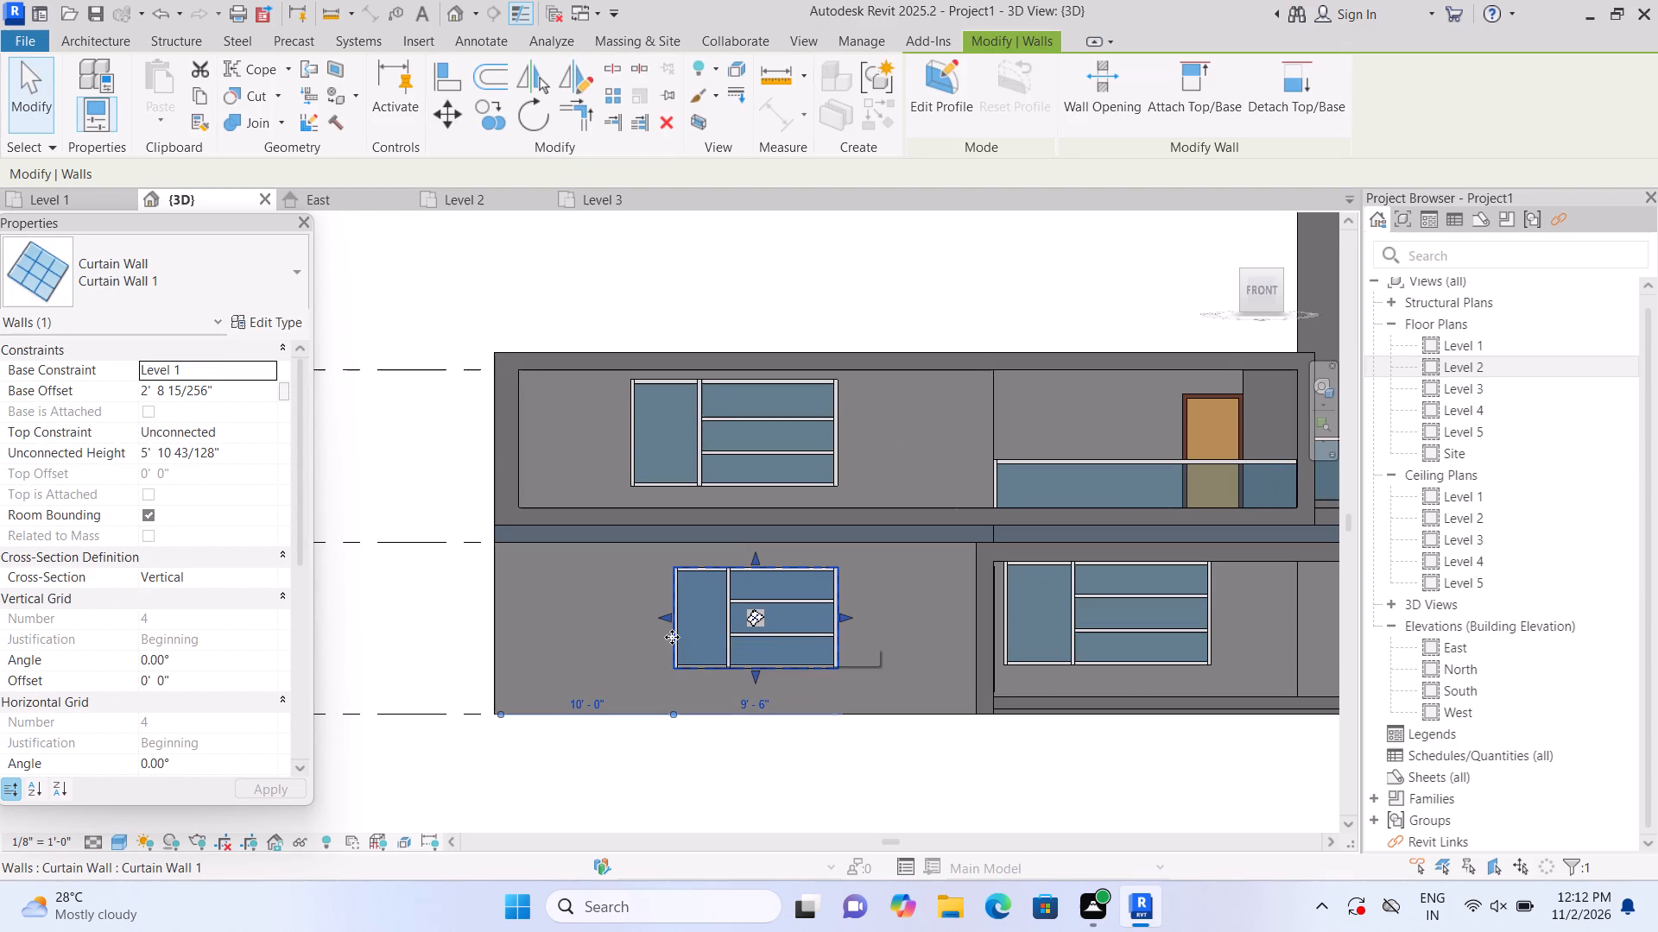
scroll(674, 638, "down", 2)
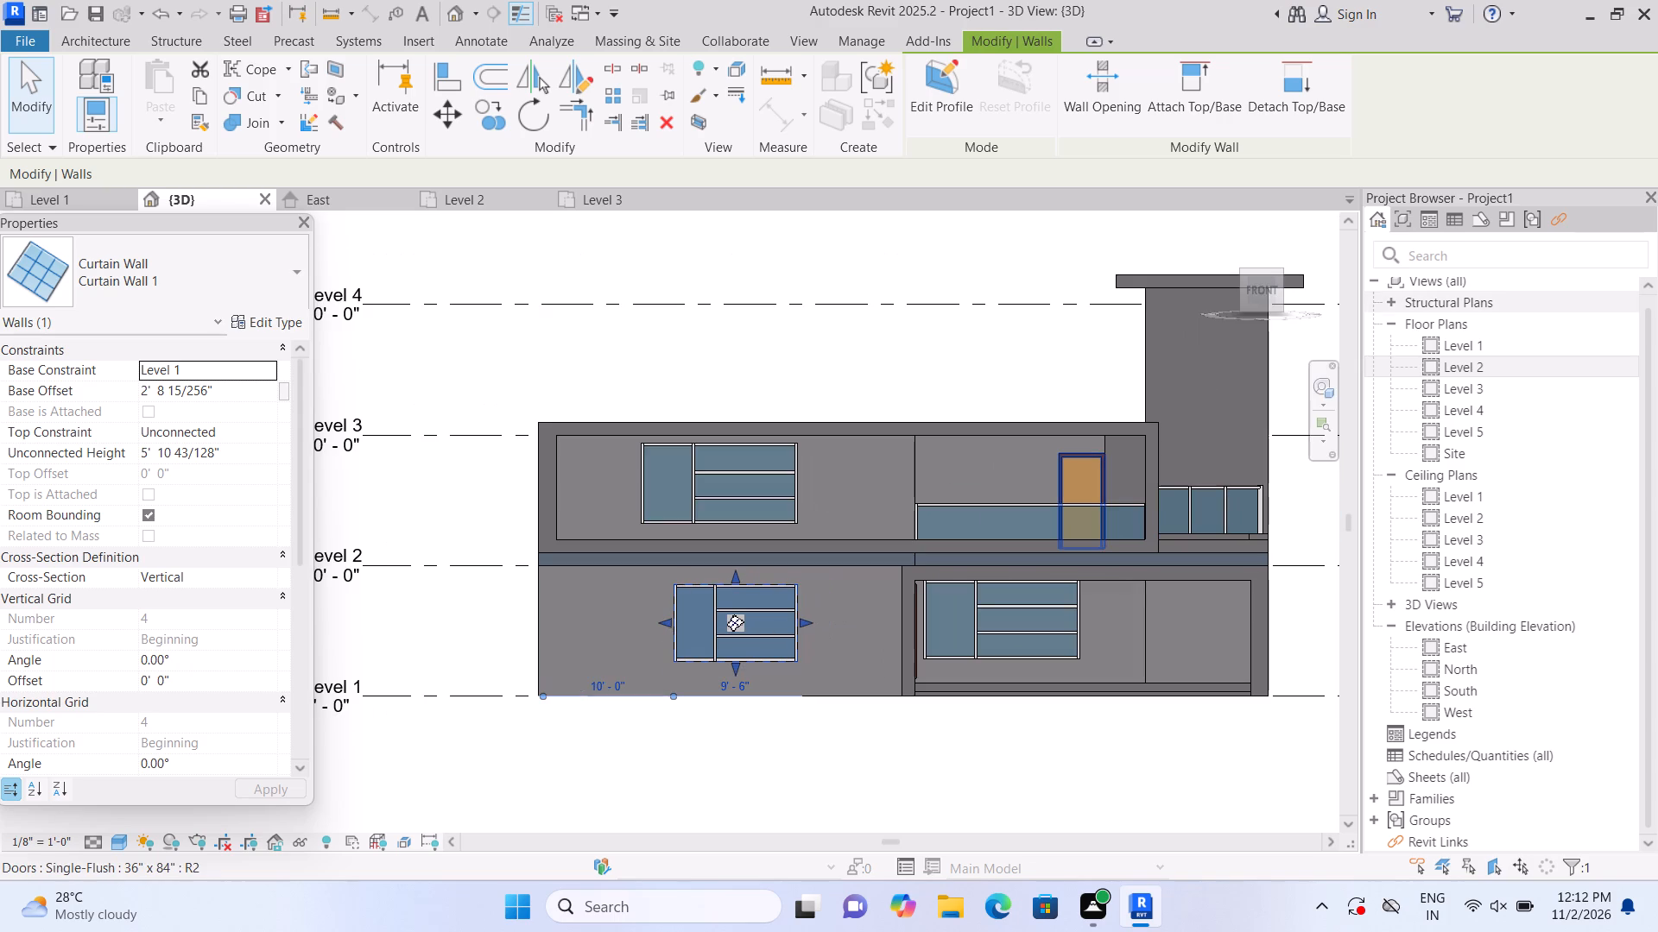
left_click(1221, 224)
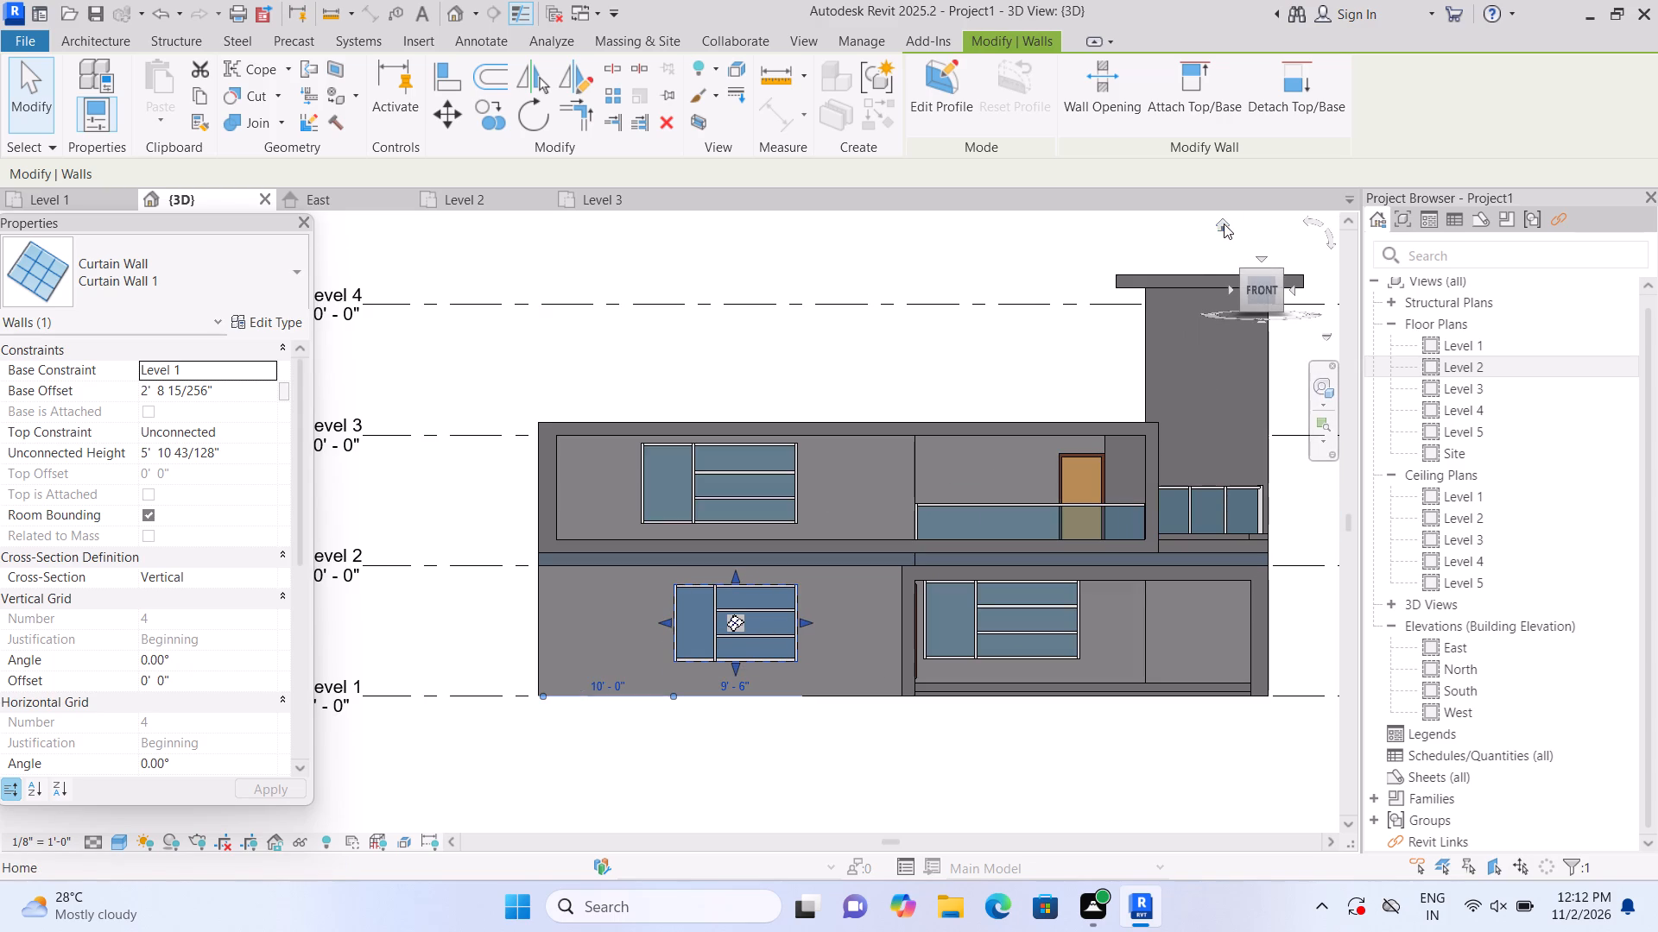
scroll(458, 573, "up", 6)
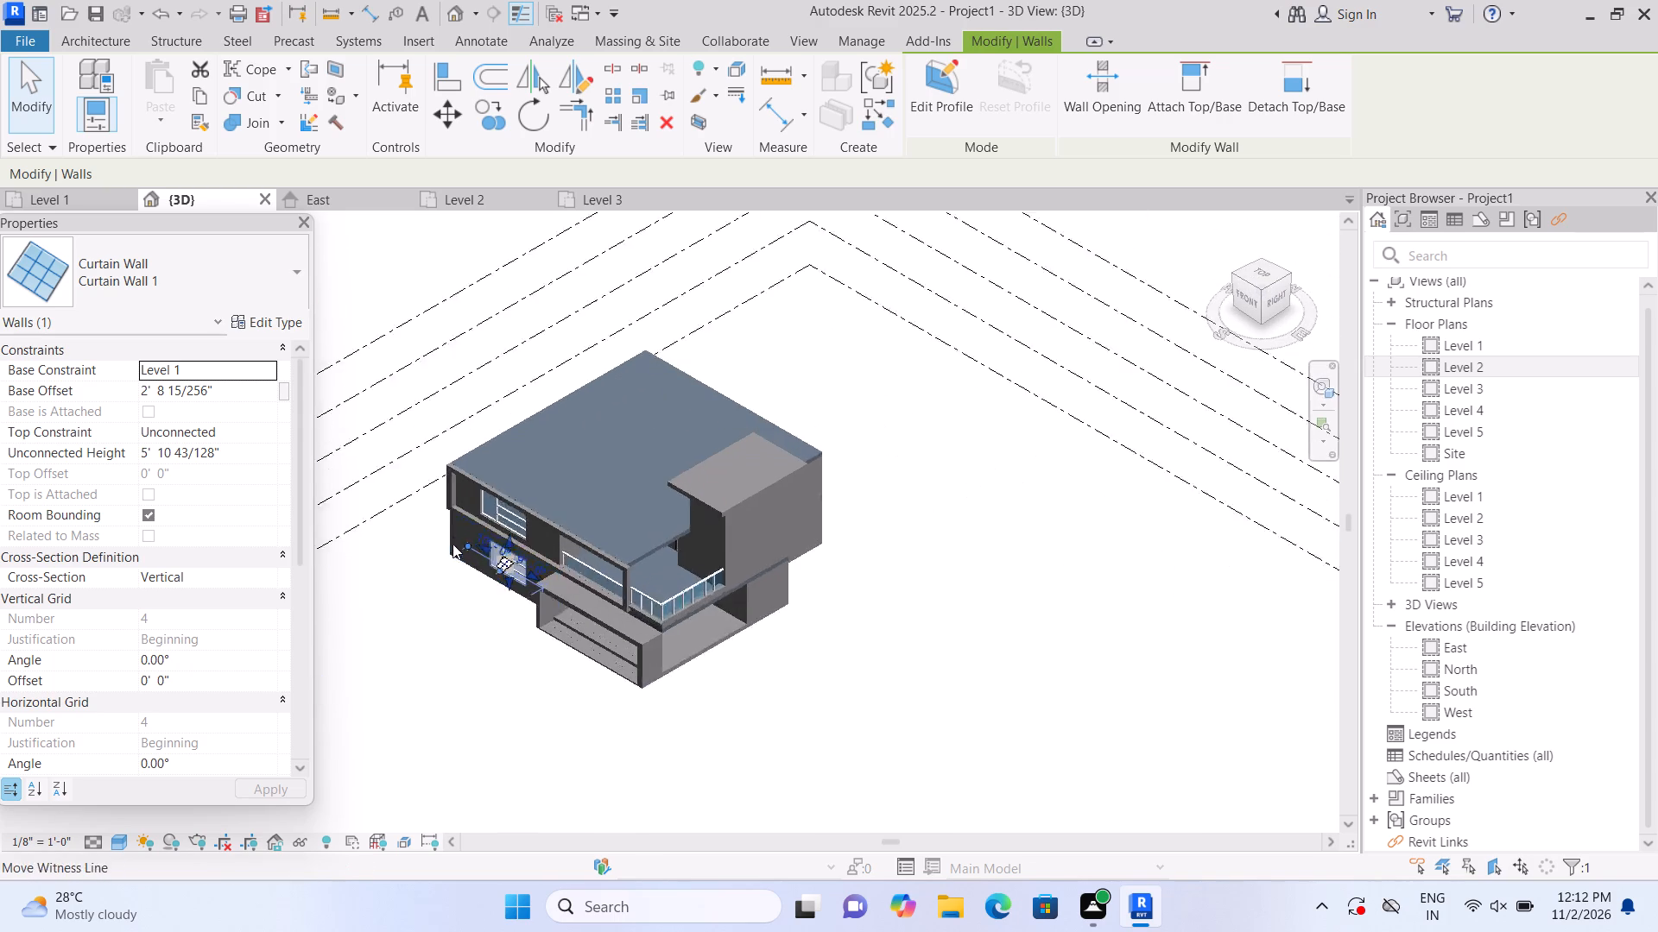
scroll(452, 544, "up", 3)
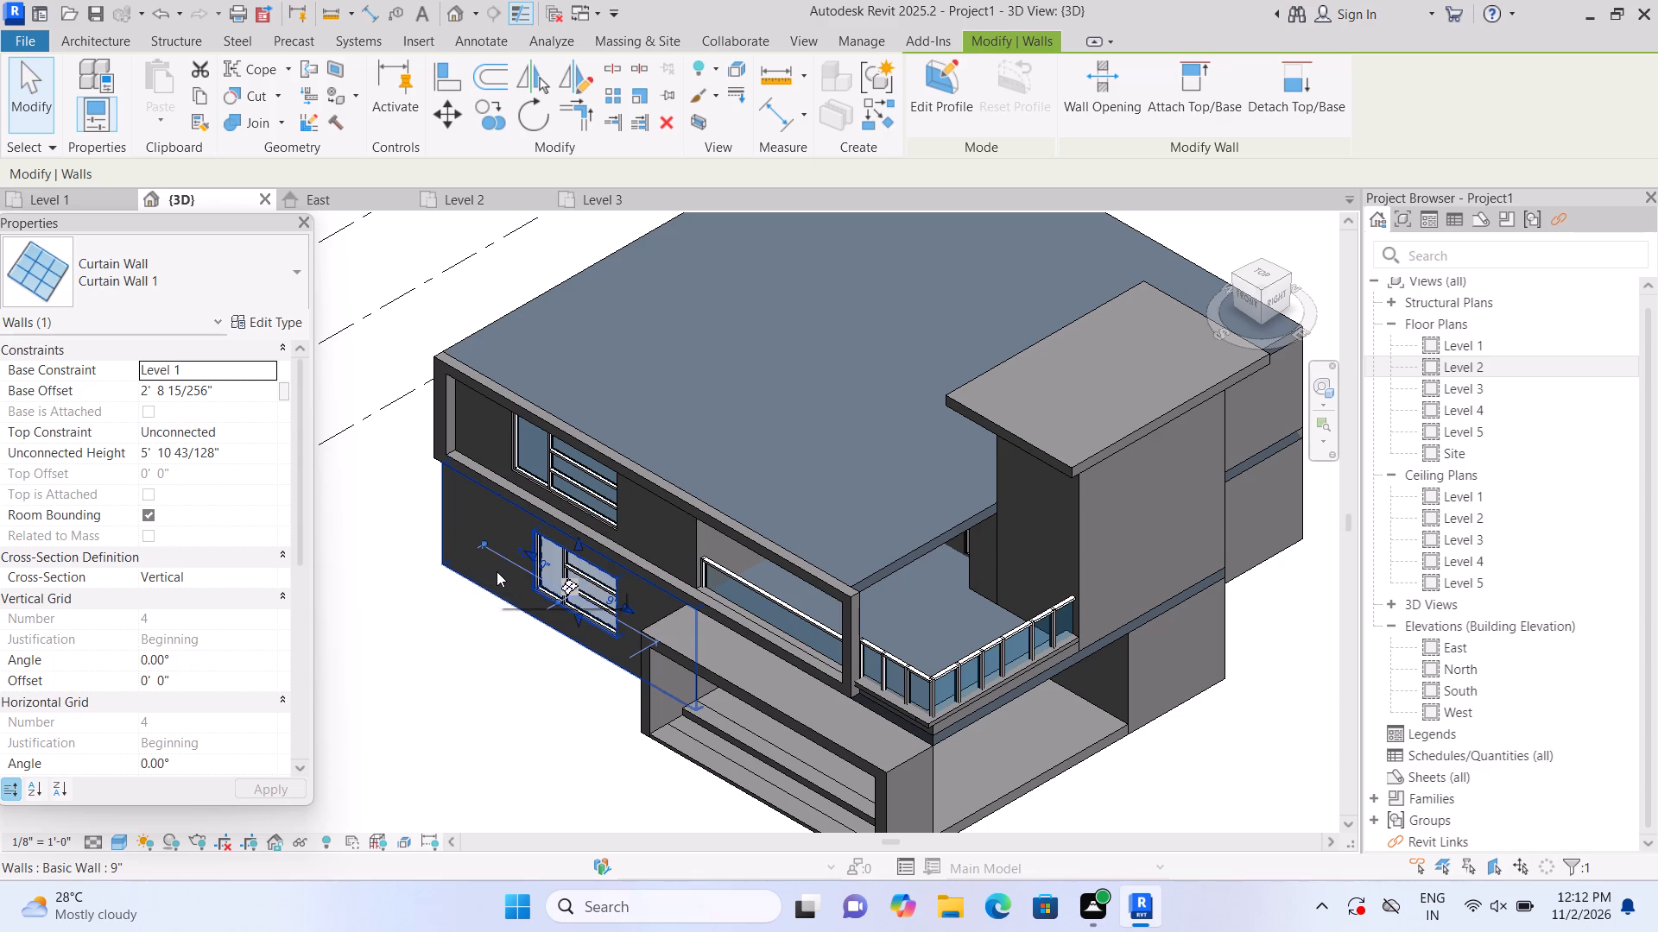
double_click(1244, 302)
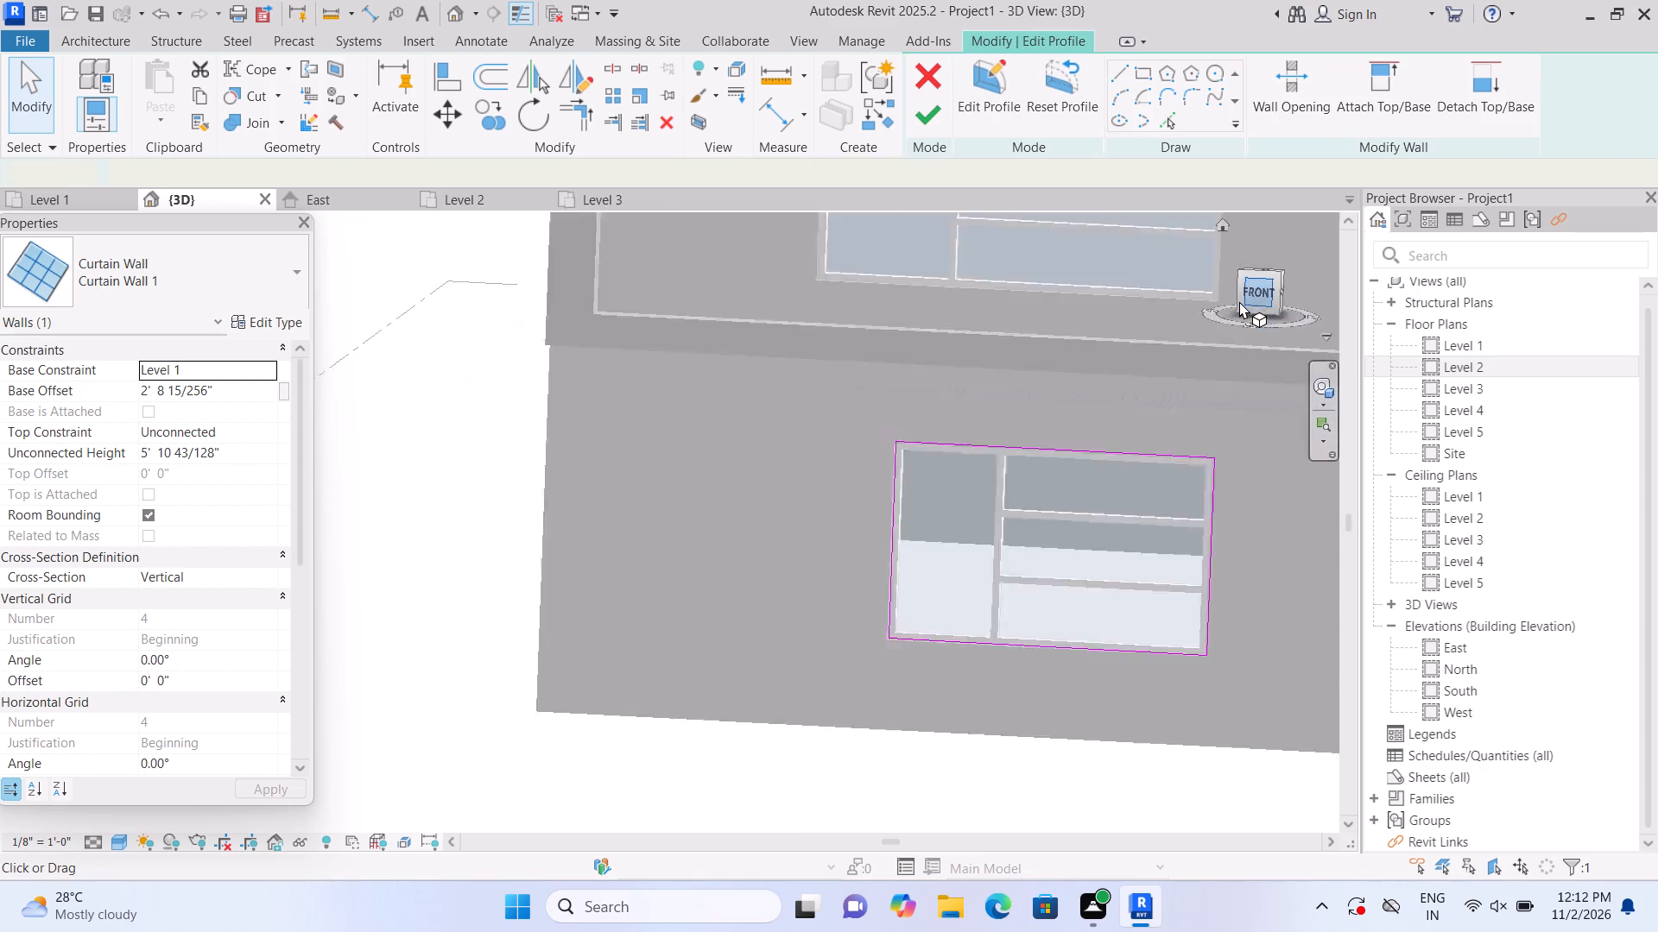
left_click(941, 113)
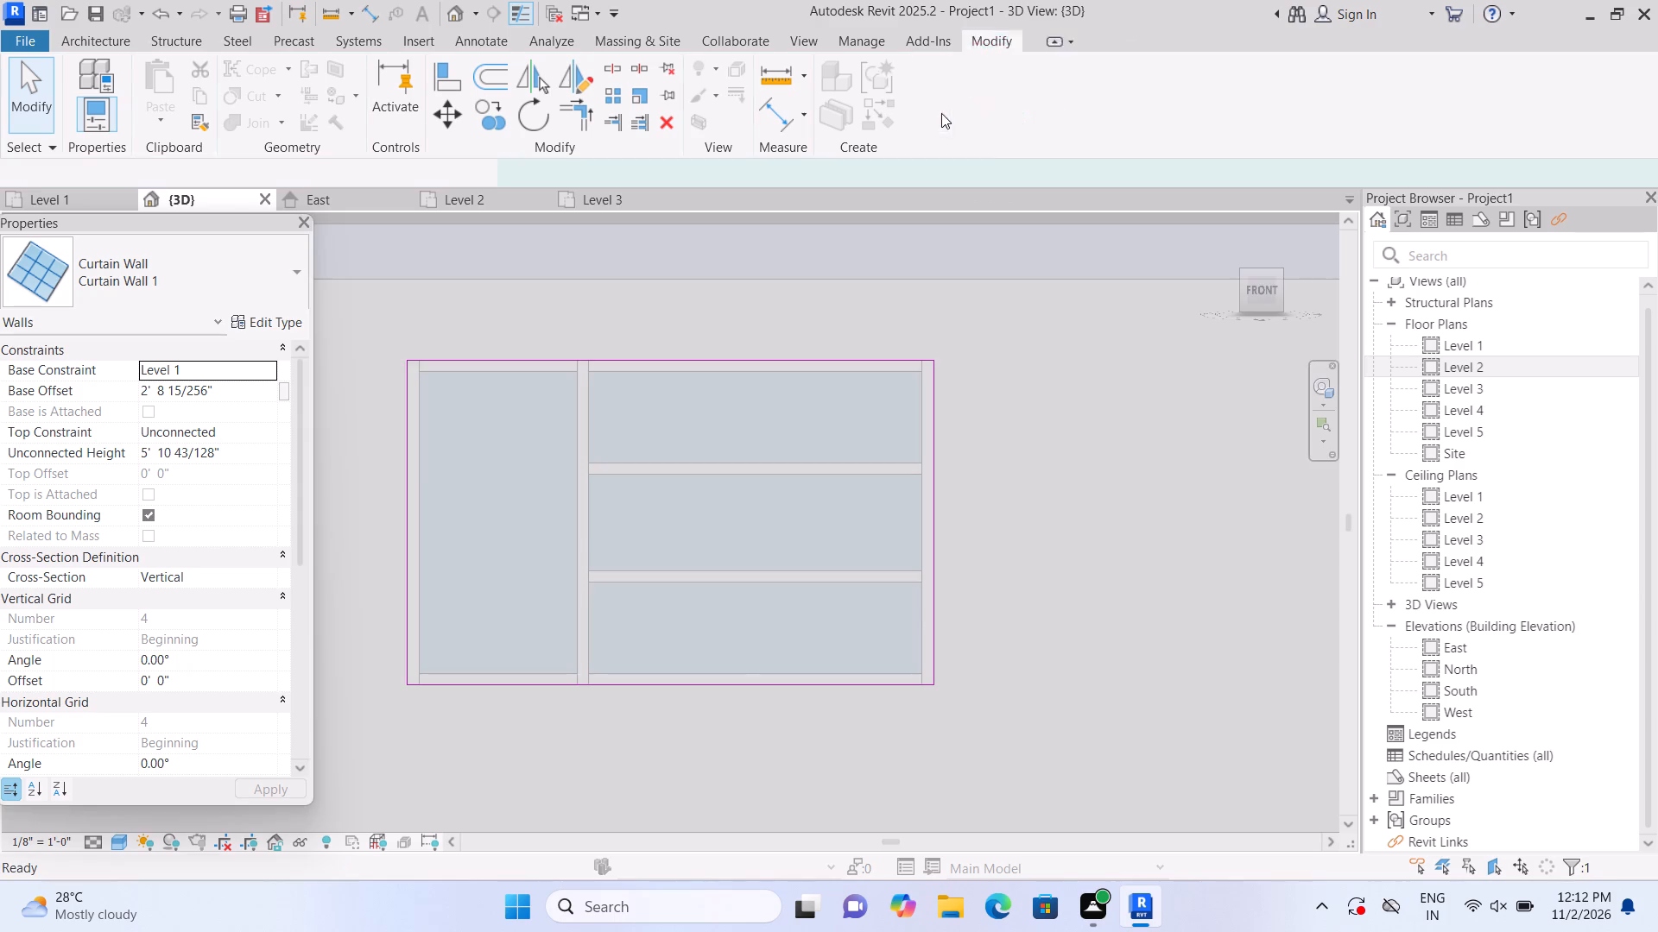
scroll(1129, 249, "down", 3)
scroll(1236, 326, "down", 2)
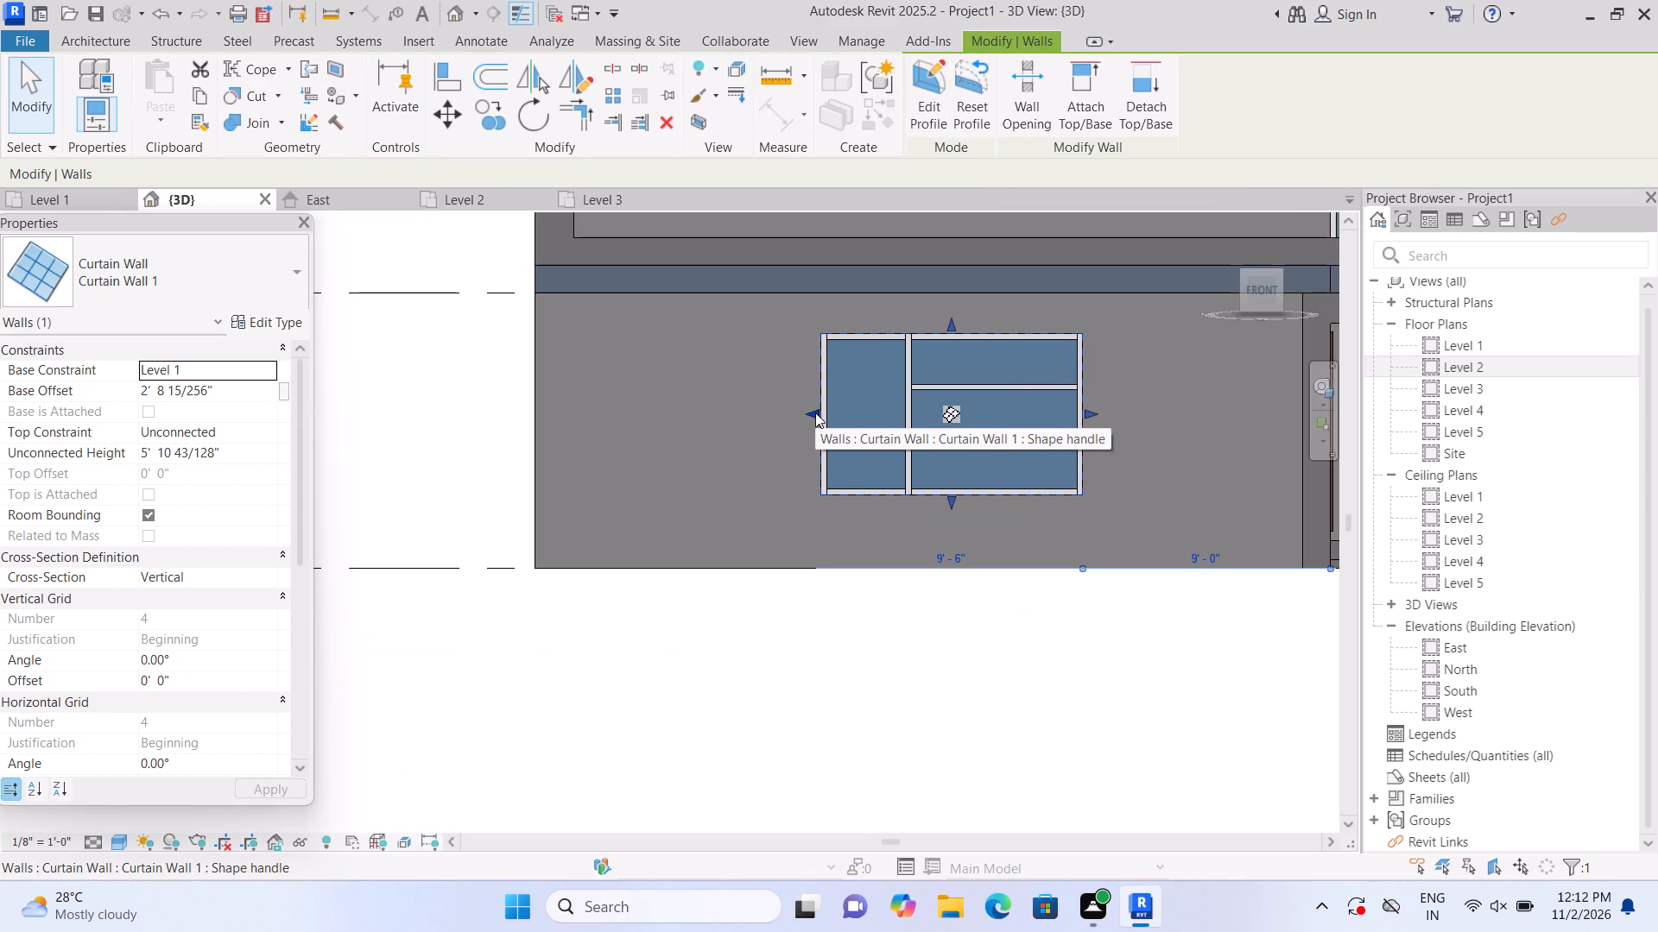
left_click_drag(813, 411, 751, 422)
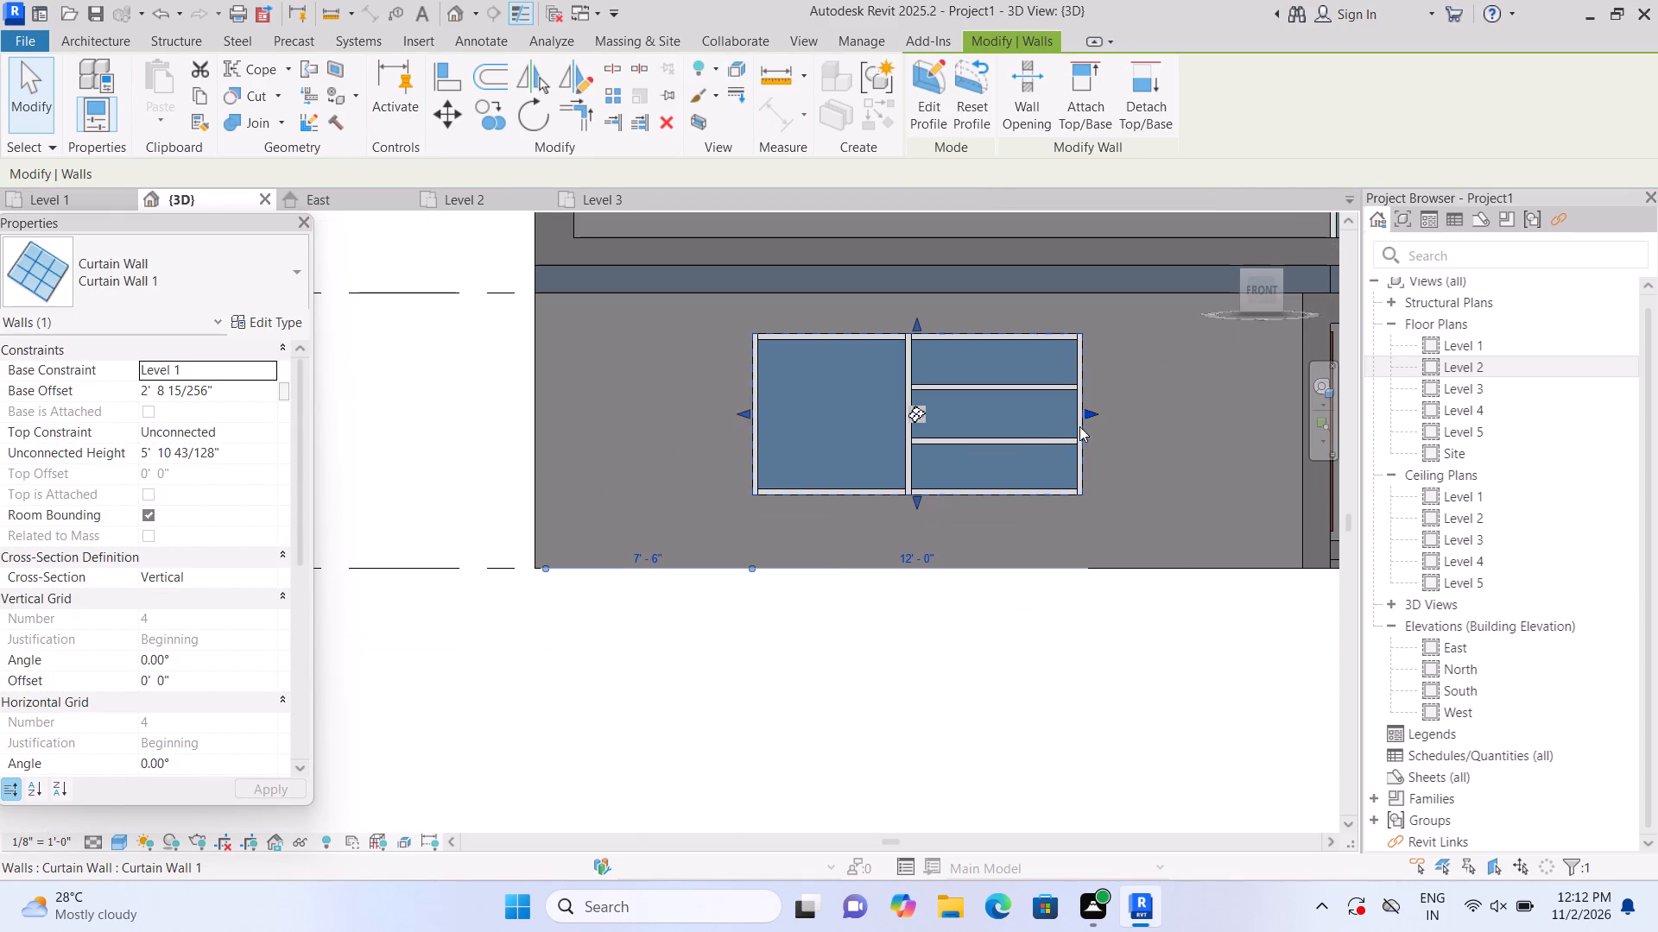
left_click_drag(1087, 411, 1043, 412)
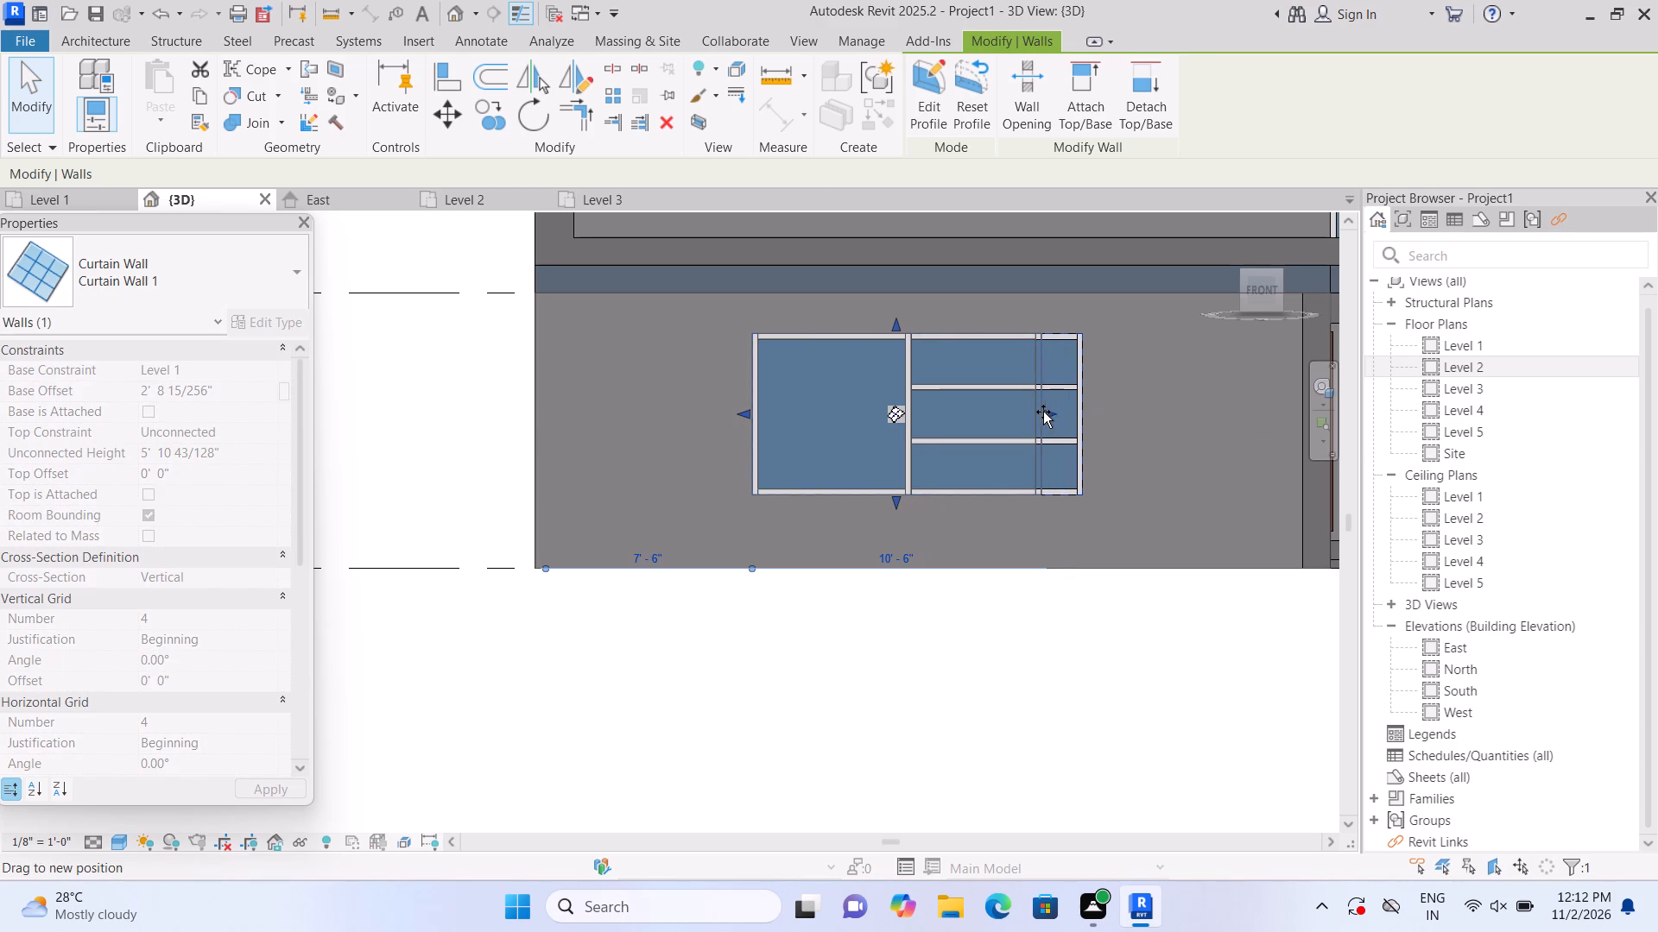
left_click_drag(1043, 412, 1039, 411)
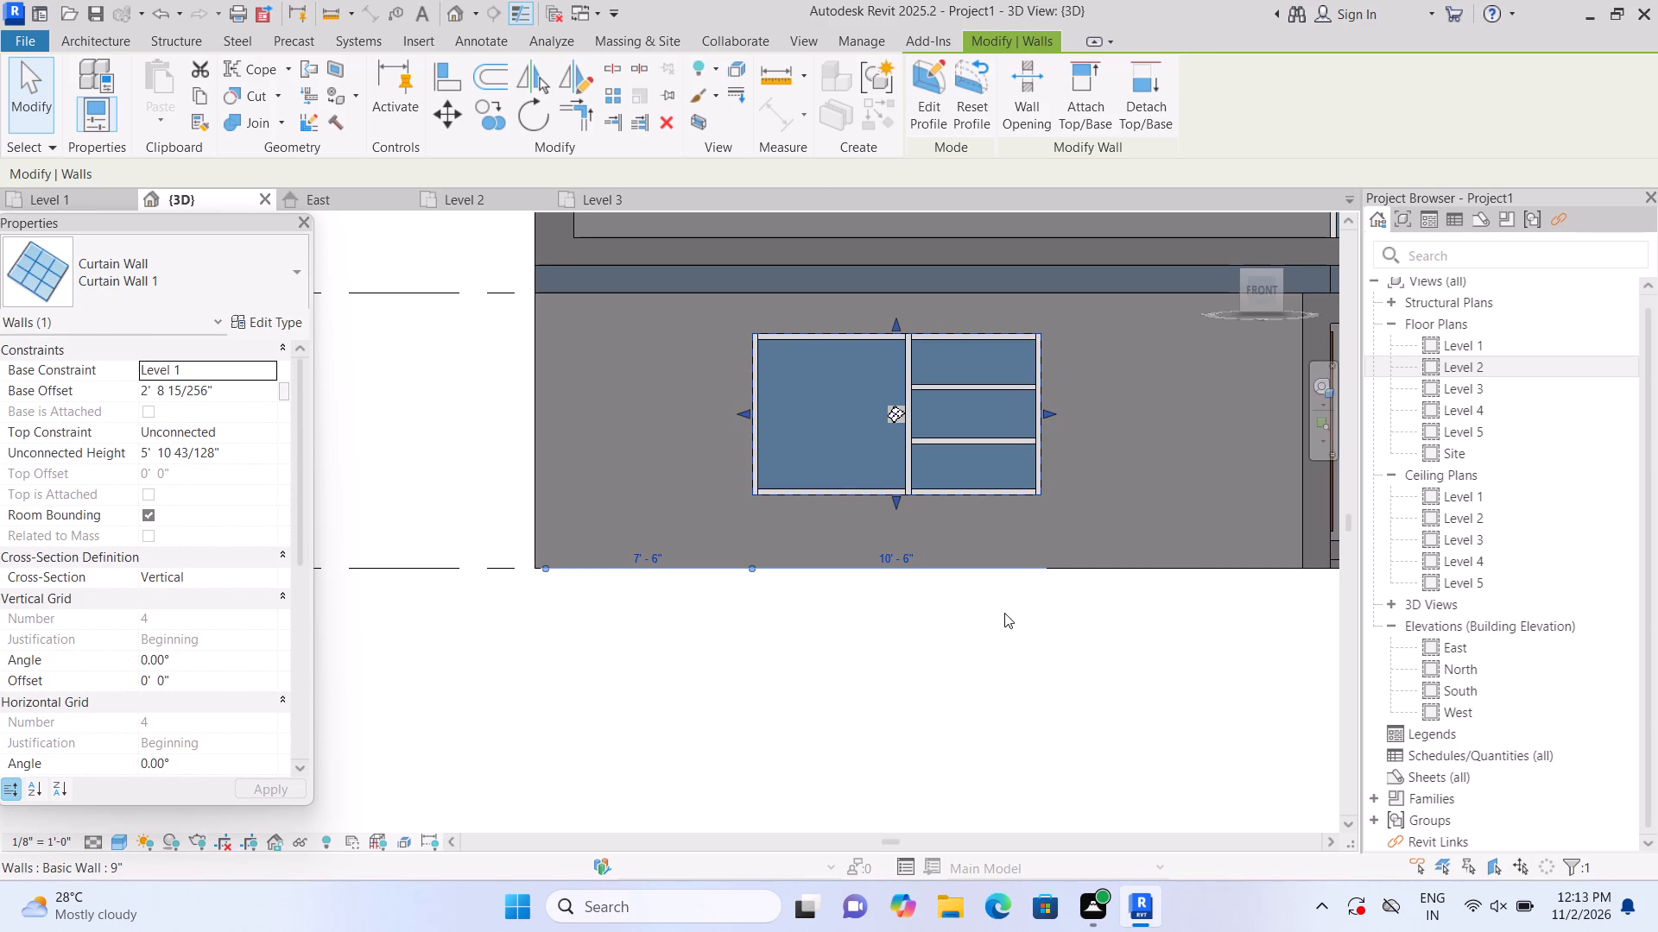
left_click(767, 640)
Examine the resized Level 1 window against the window above it from the home and front views.
scroll(765, 641, "down", 3)
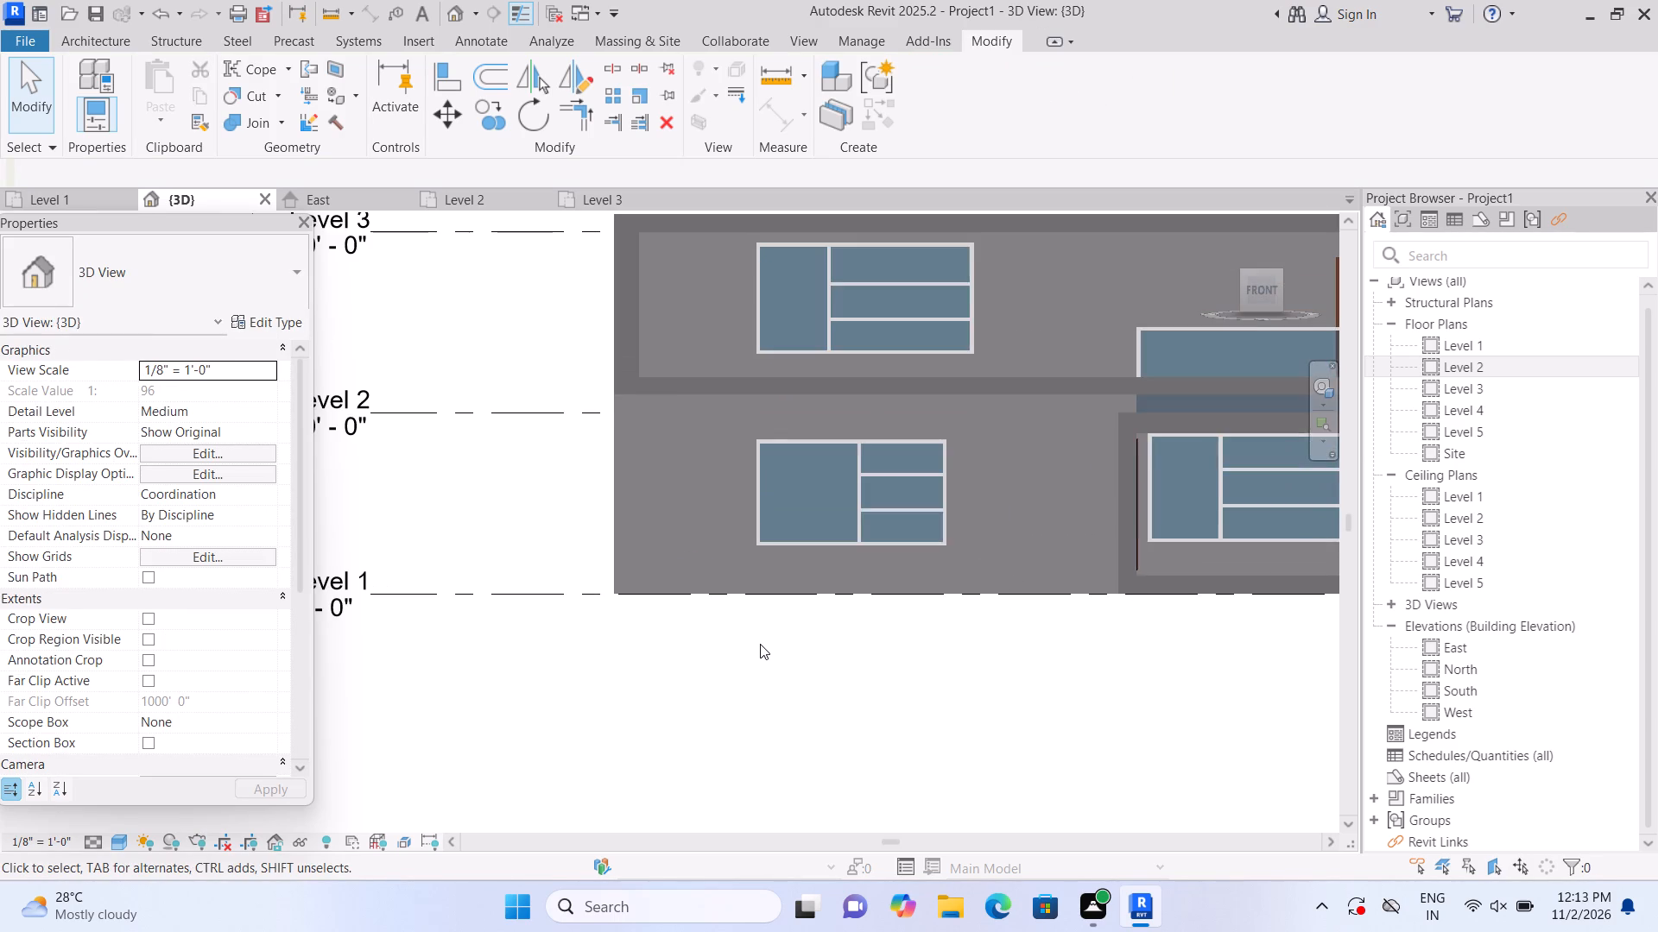
scroll(810, 512, "up", 2)
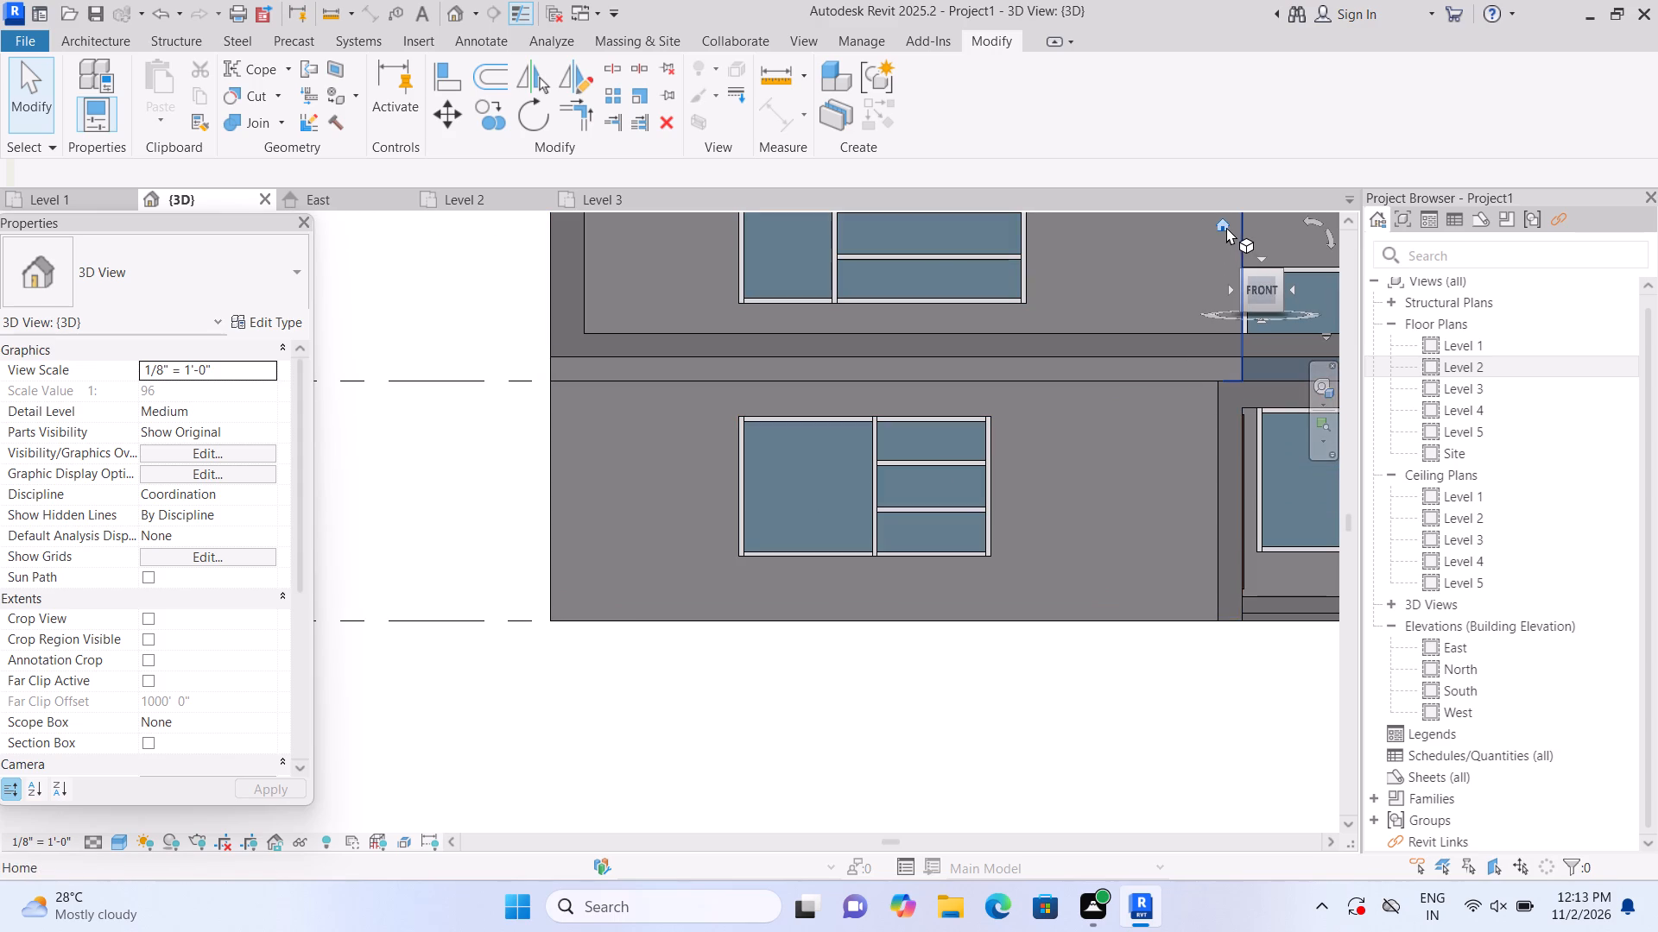
left_click(1225, 227)
scroll(377, 576, "up", 2)
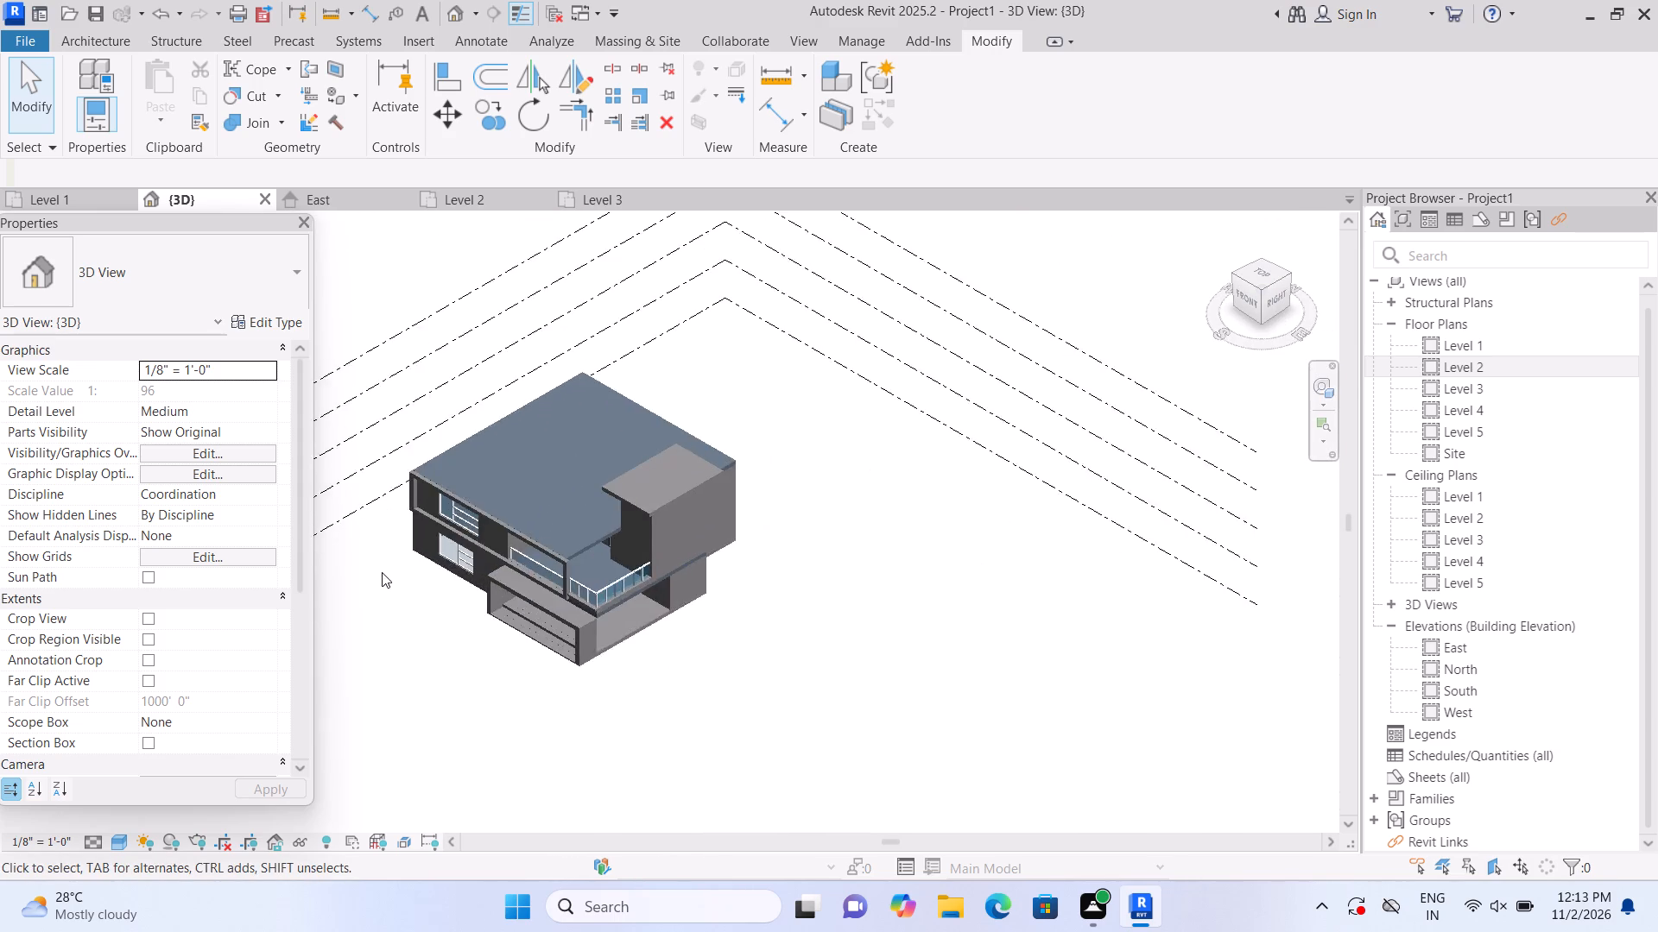
scroll(382, 572, "up", 7)
middle_click_drag(428, 594, 456, 661)
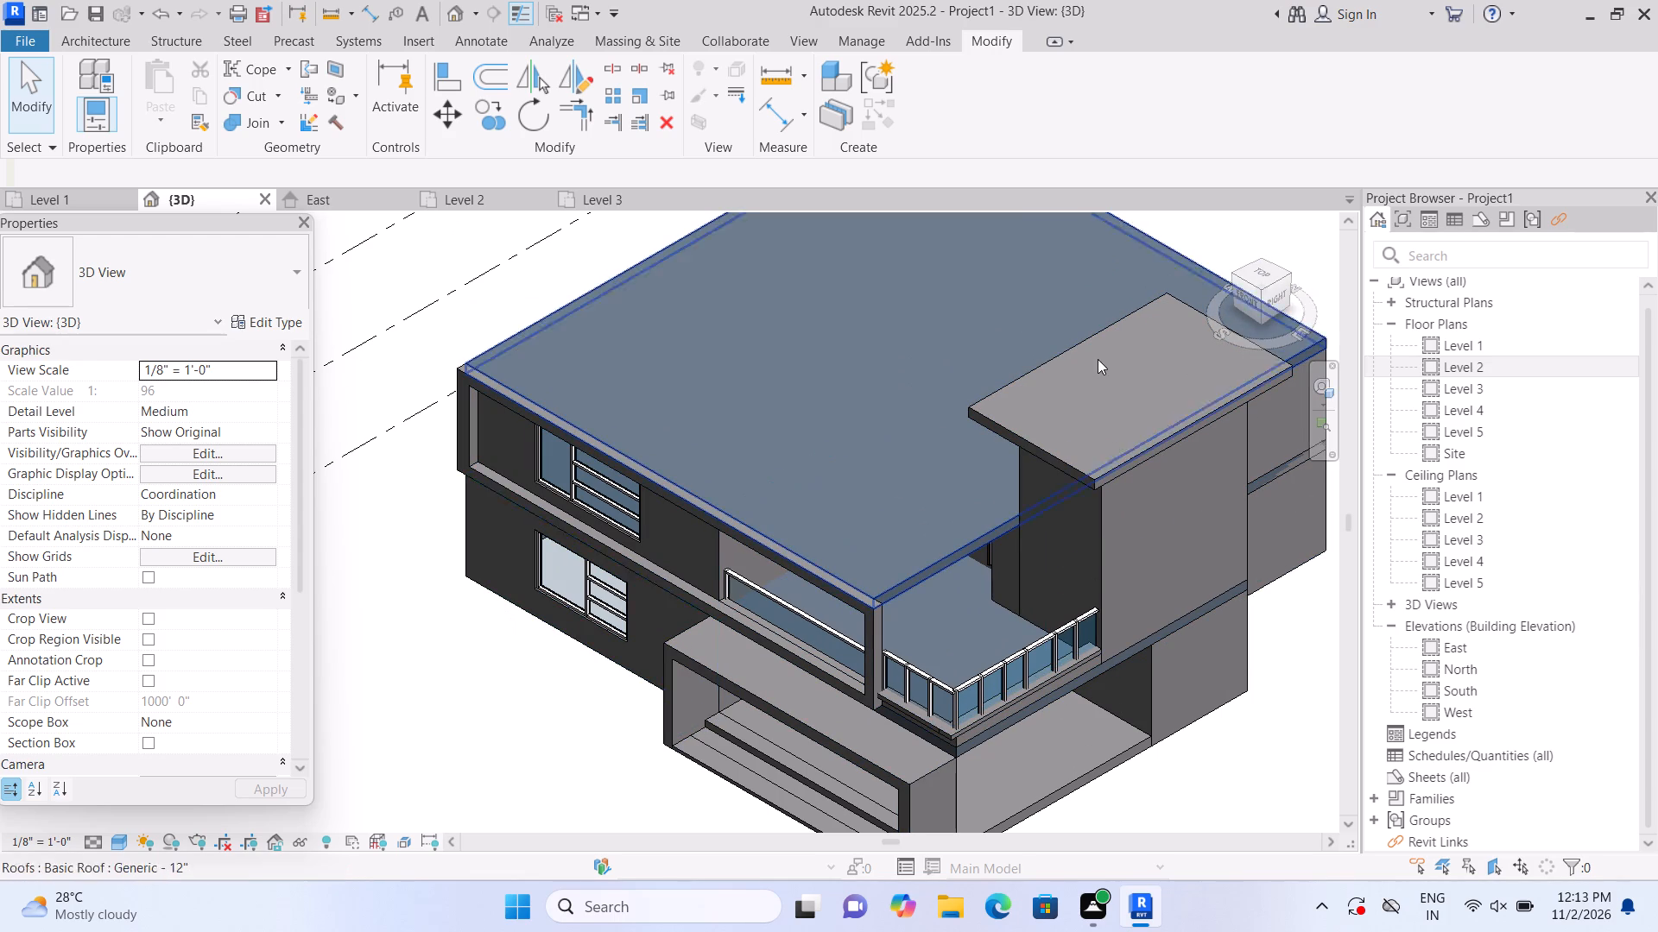
left_click(1252, 299)
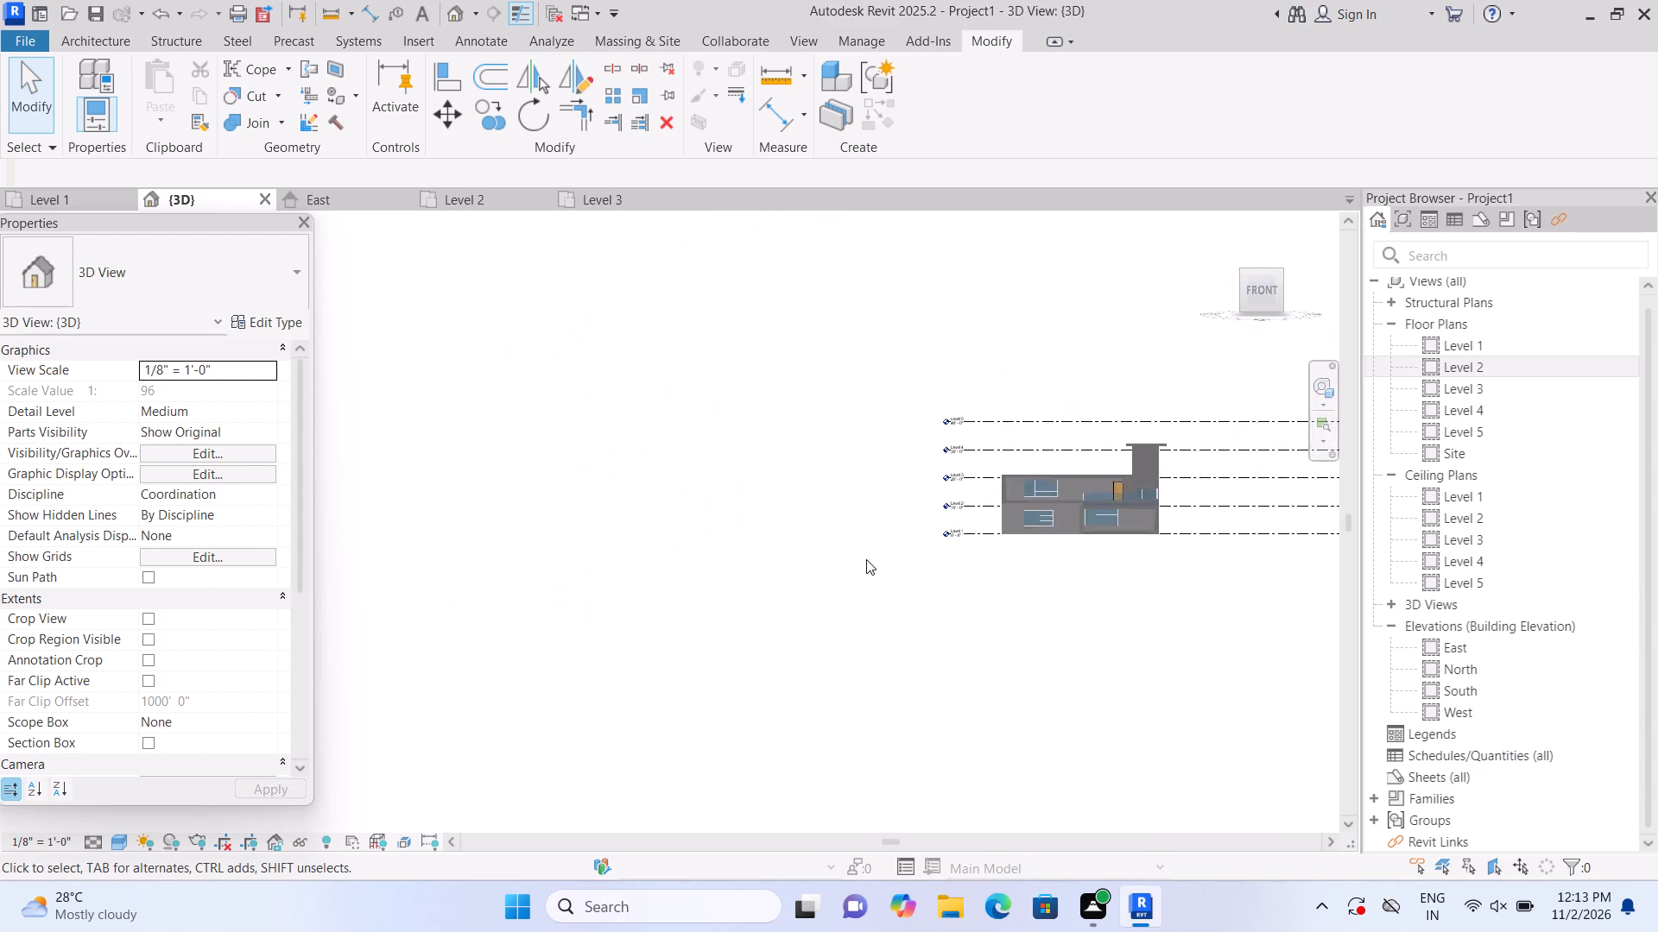
scroll(424, 552, "up", 11)
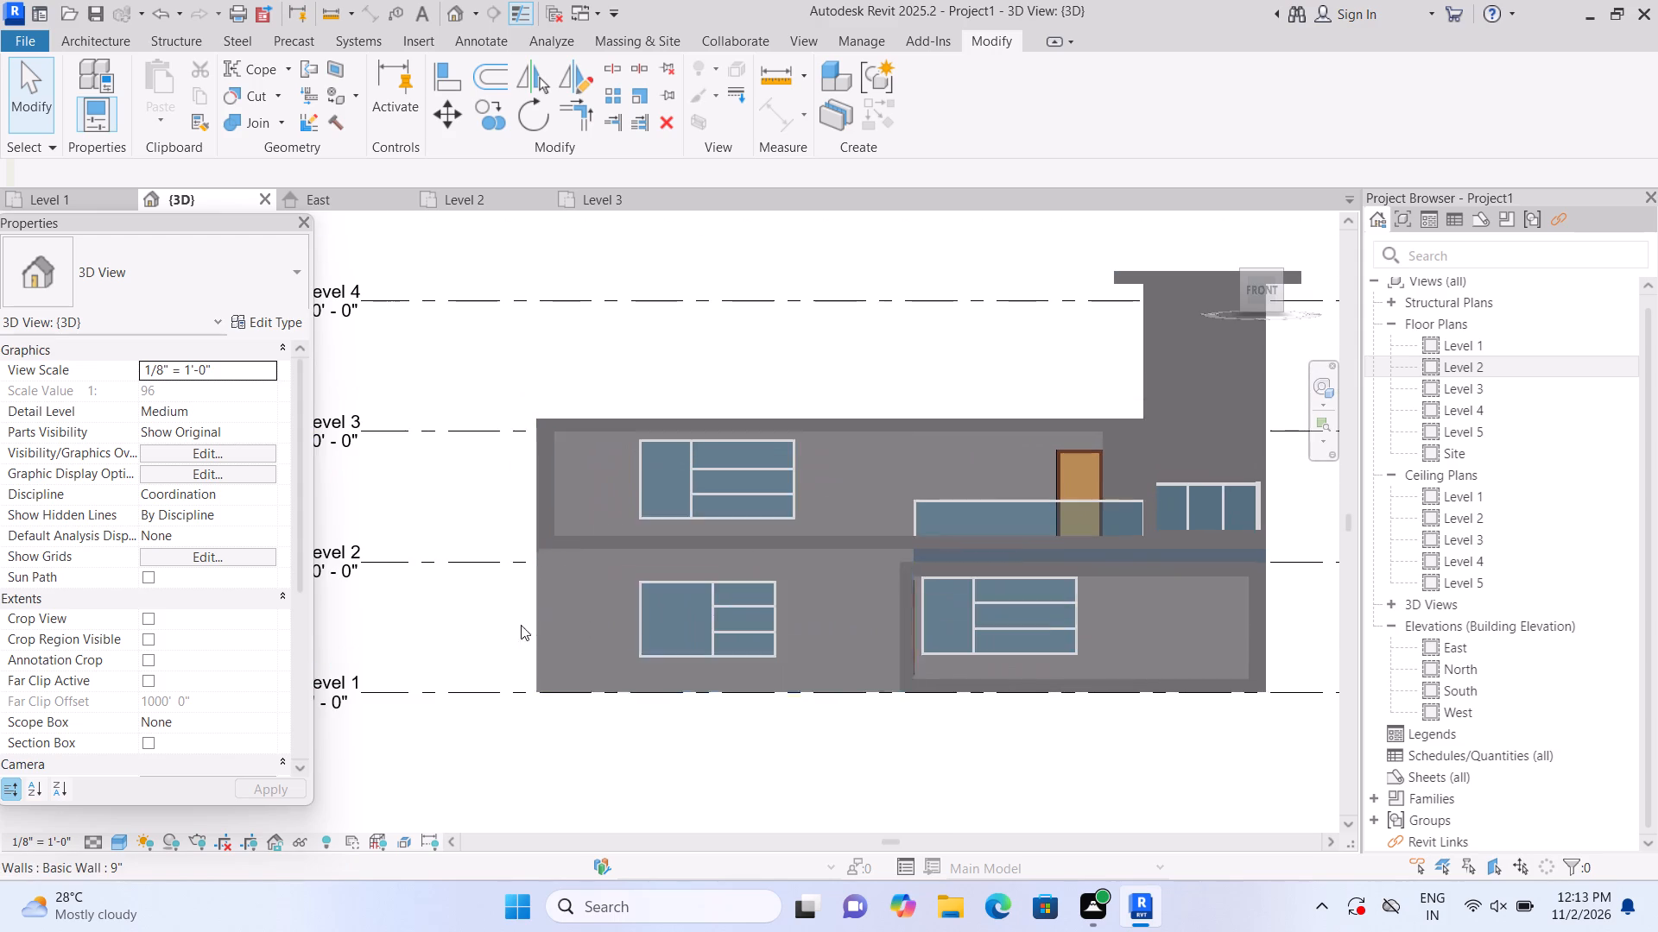
scroll(458, 659, "up", 1)
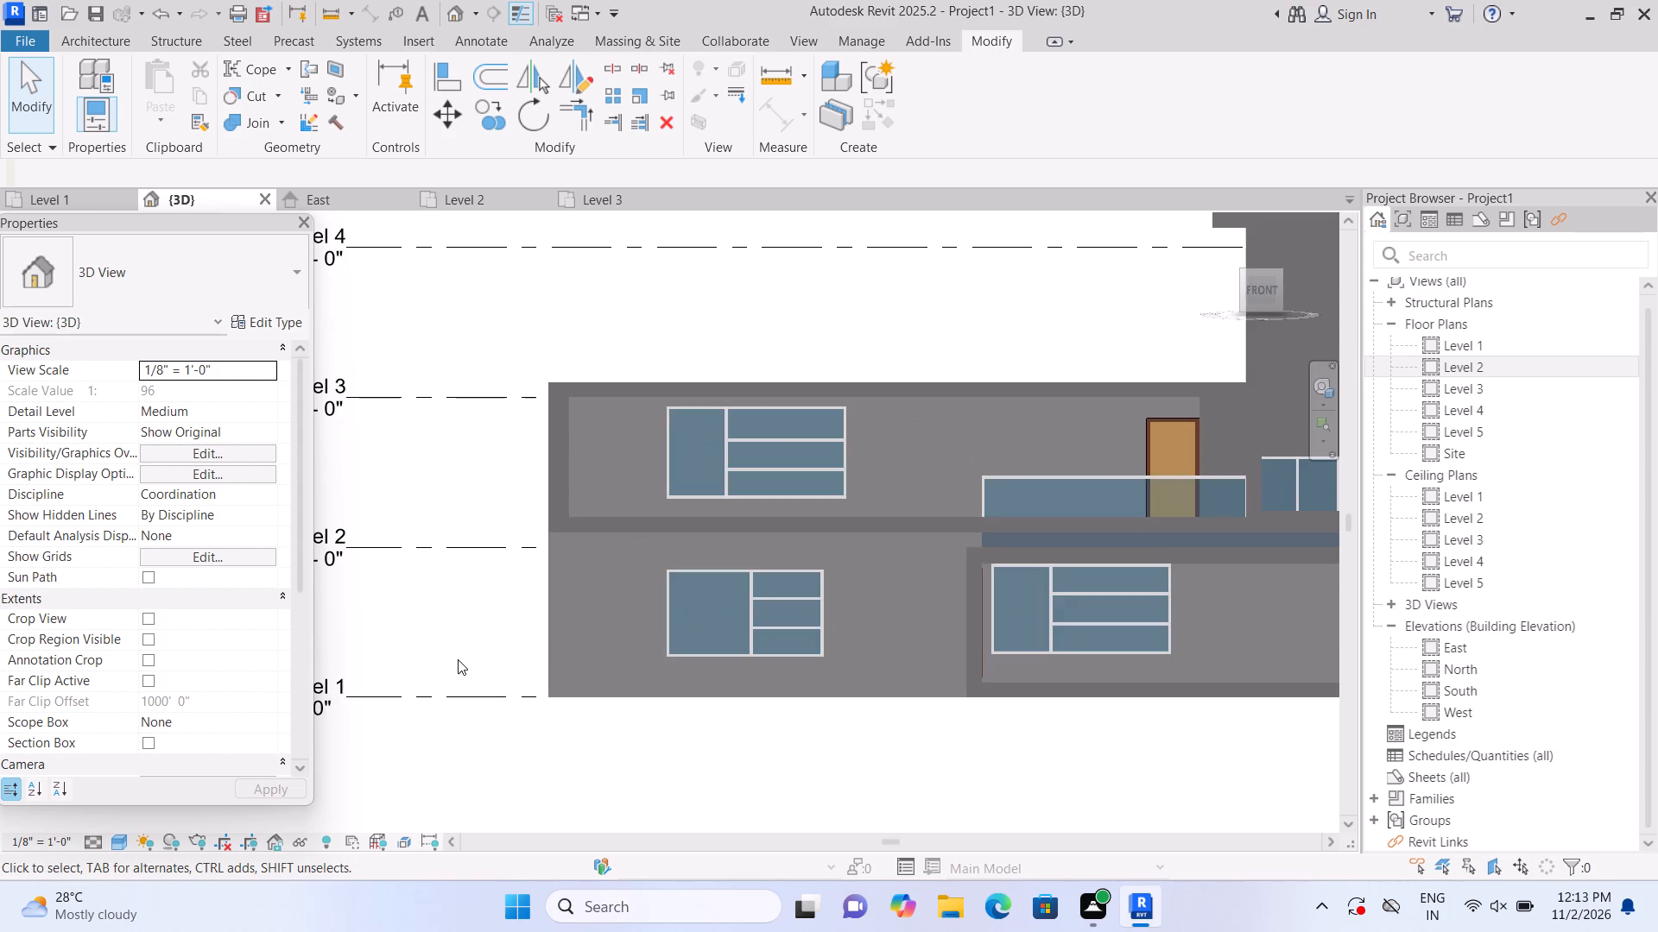
Start a new in-place model in the Audio Visual Devices family category.
left_click(120, 32)
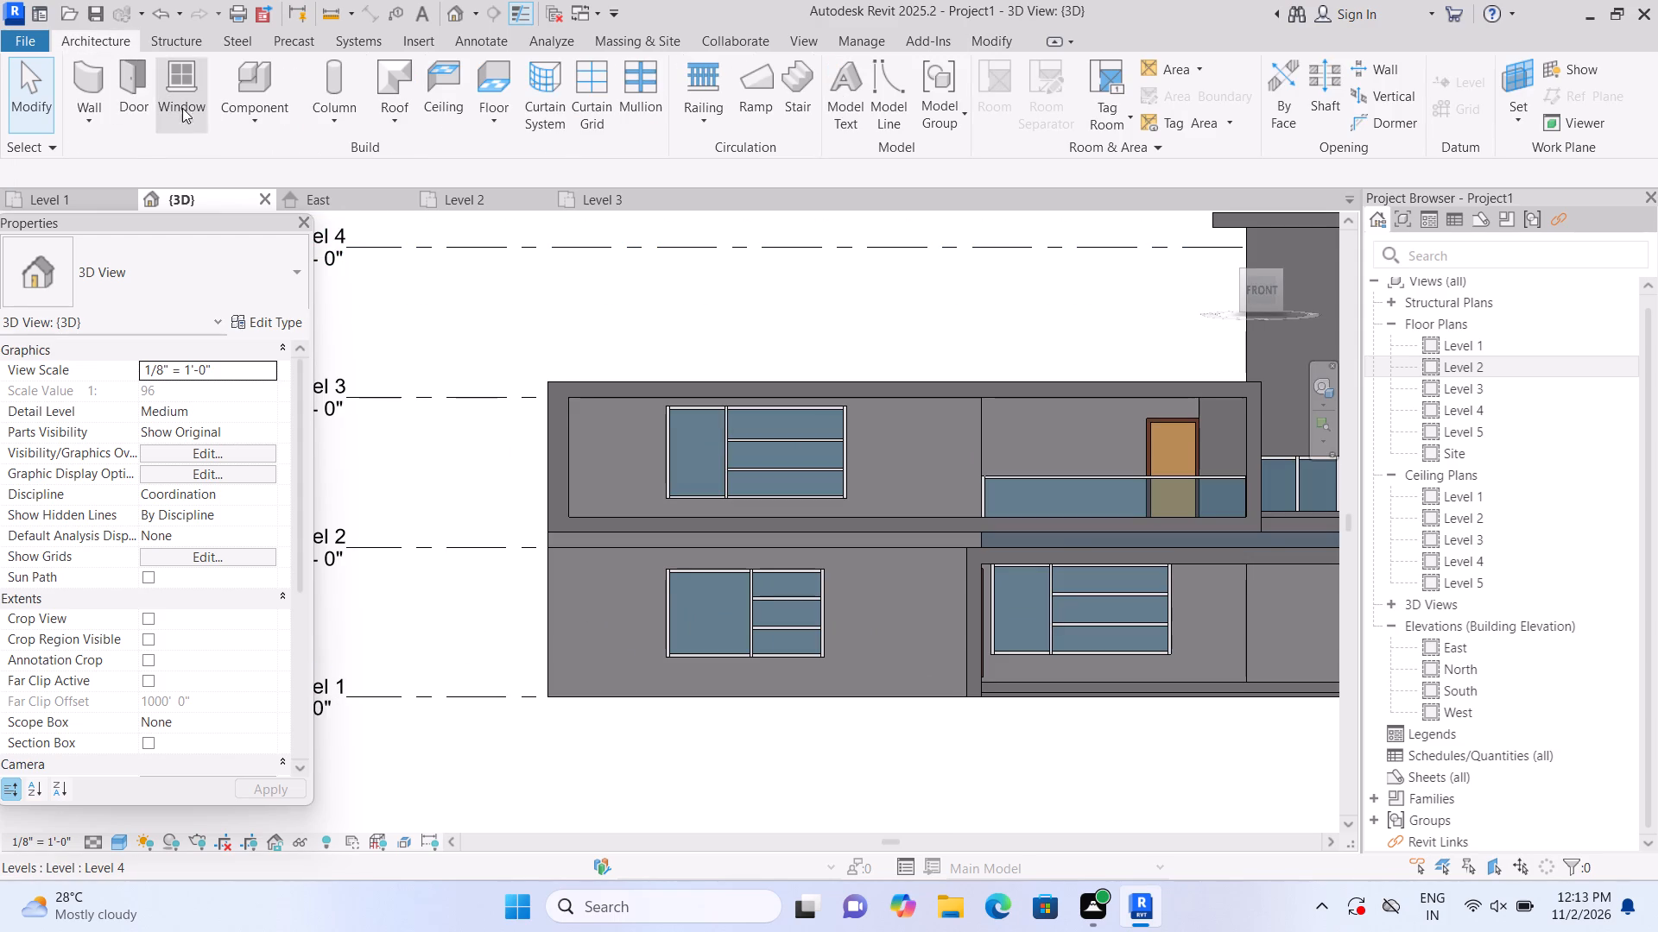
left_click(238, 120)
left_click(280, 205)
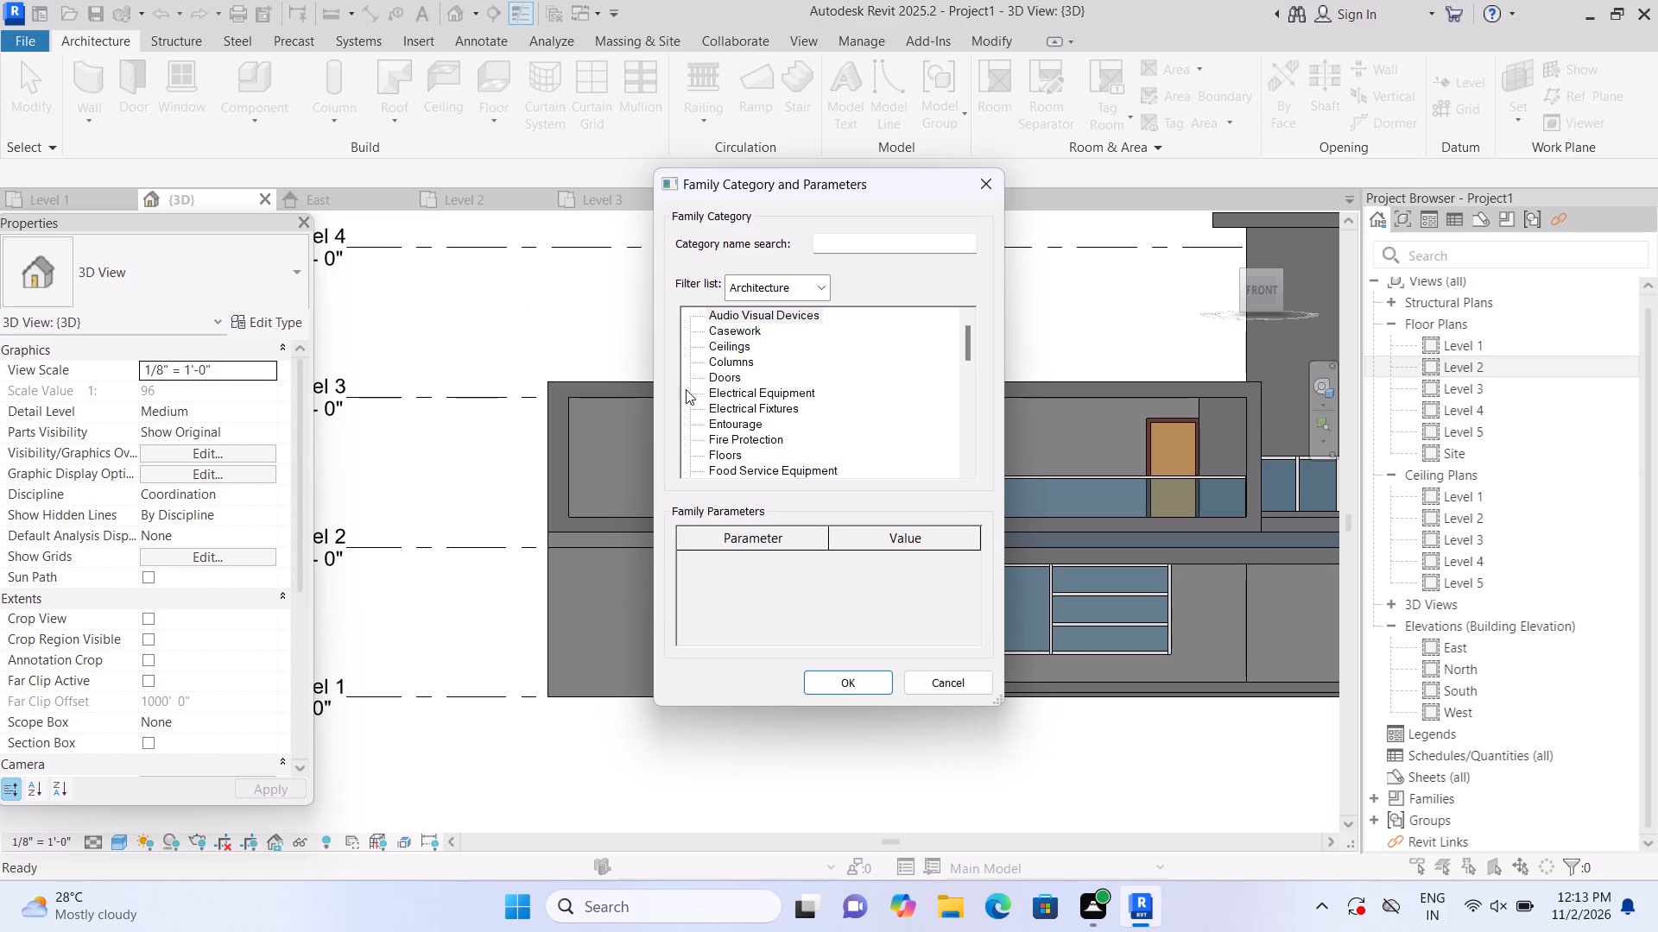
left_click(838, 679)
left_click(875, 483)
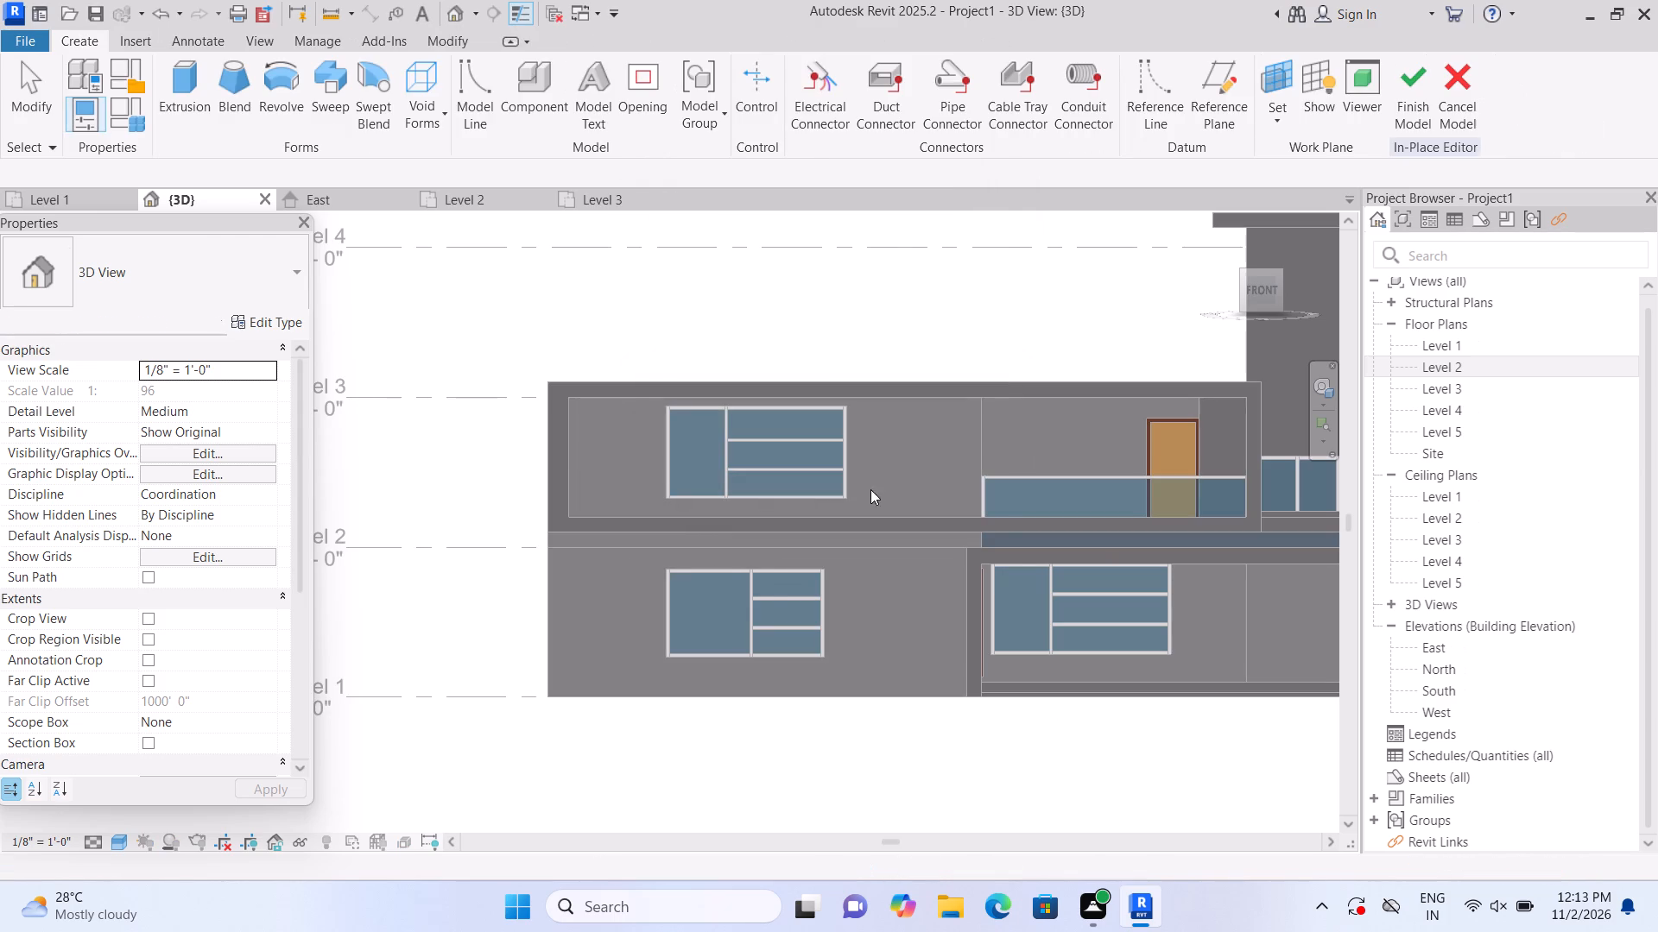
Extrude a rectangle about 22' 8" wide and 10' high from the Level 1 front wall face, covering the window and overhanging the house's outer corner.
left_click(1277, 123)
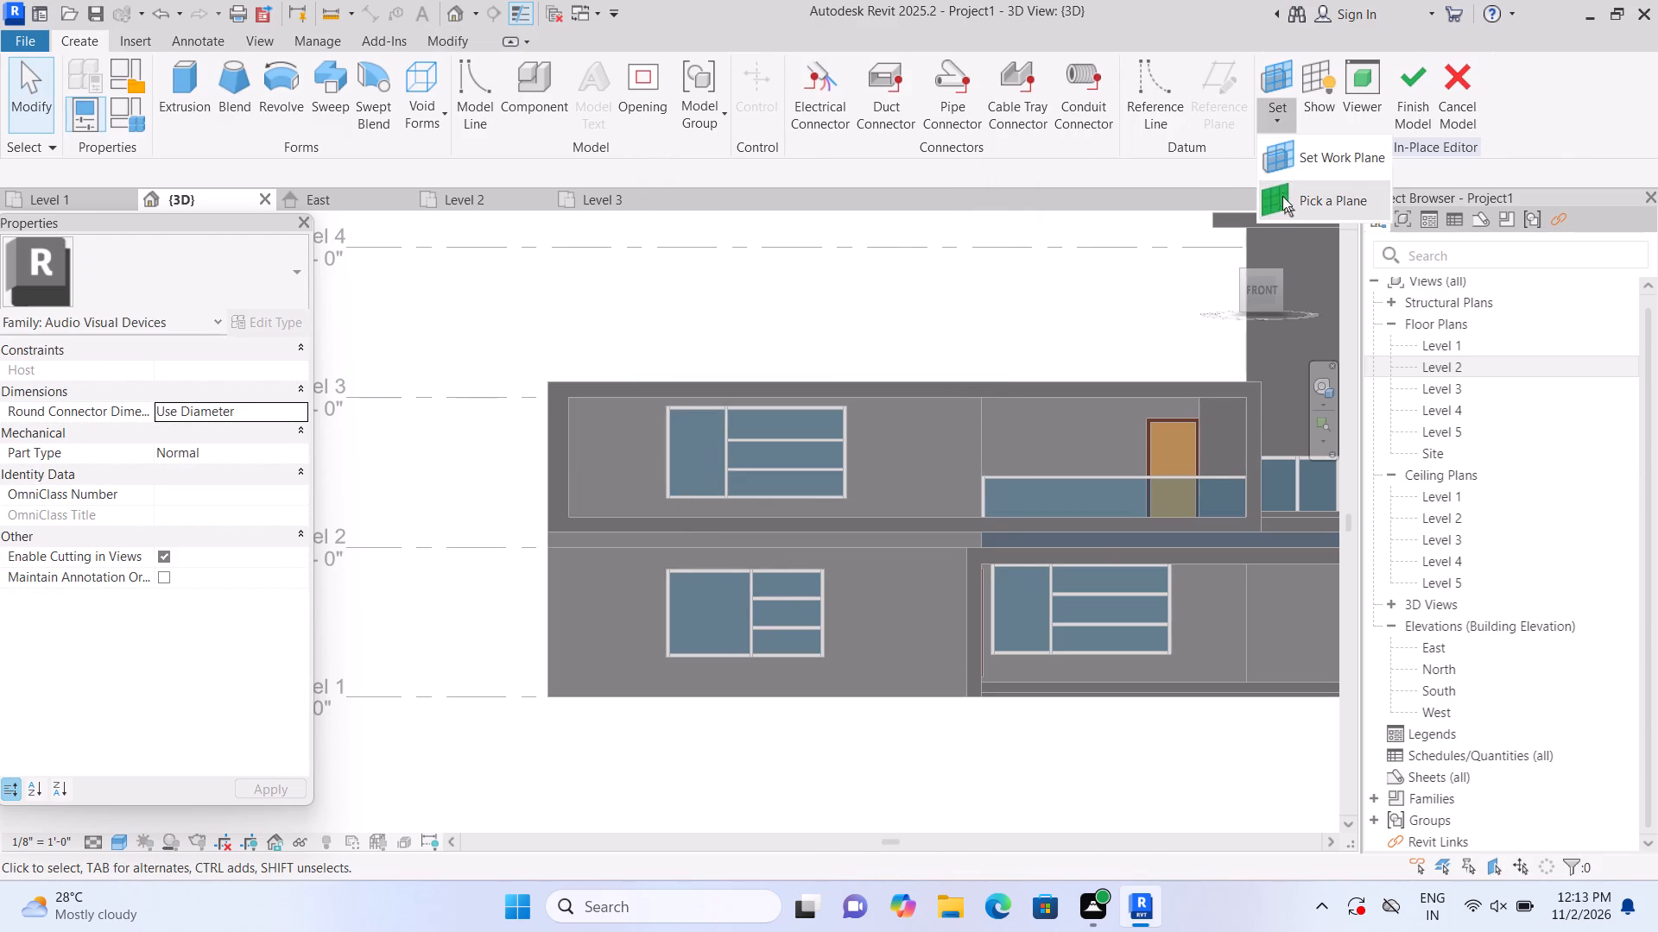
left_click(1288, 204)
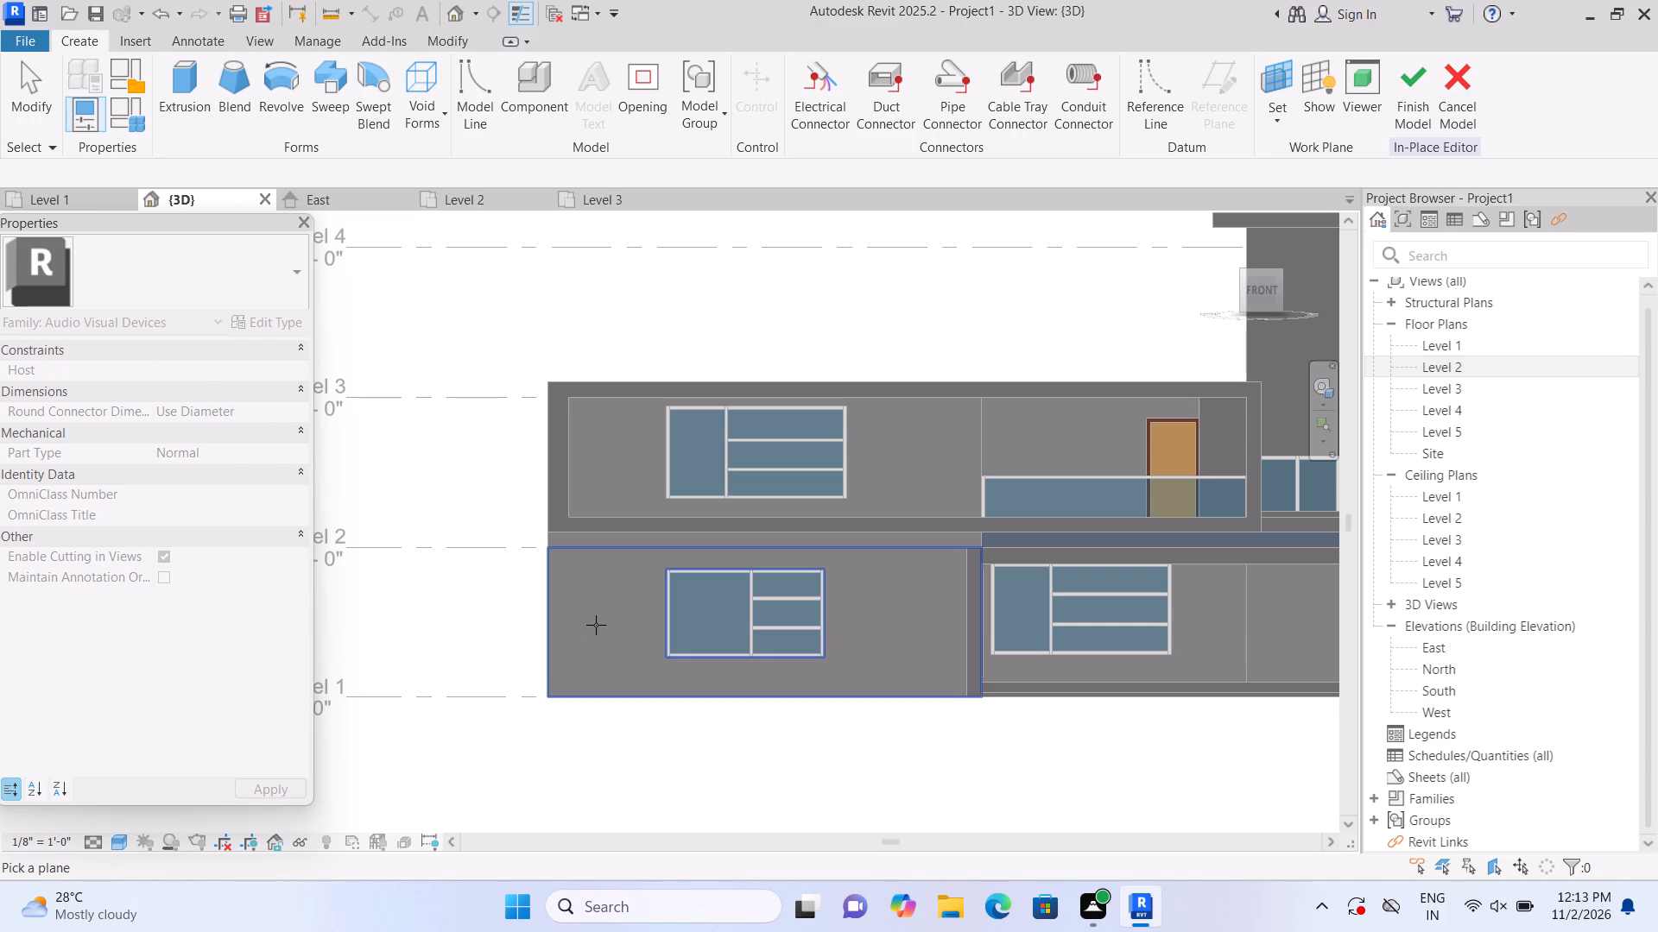
left_click(596, 625)
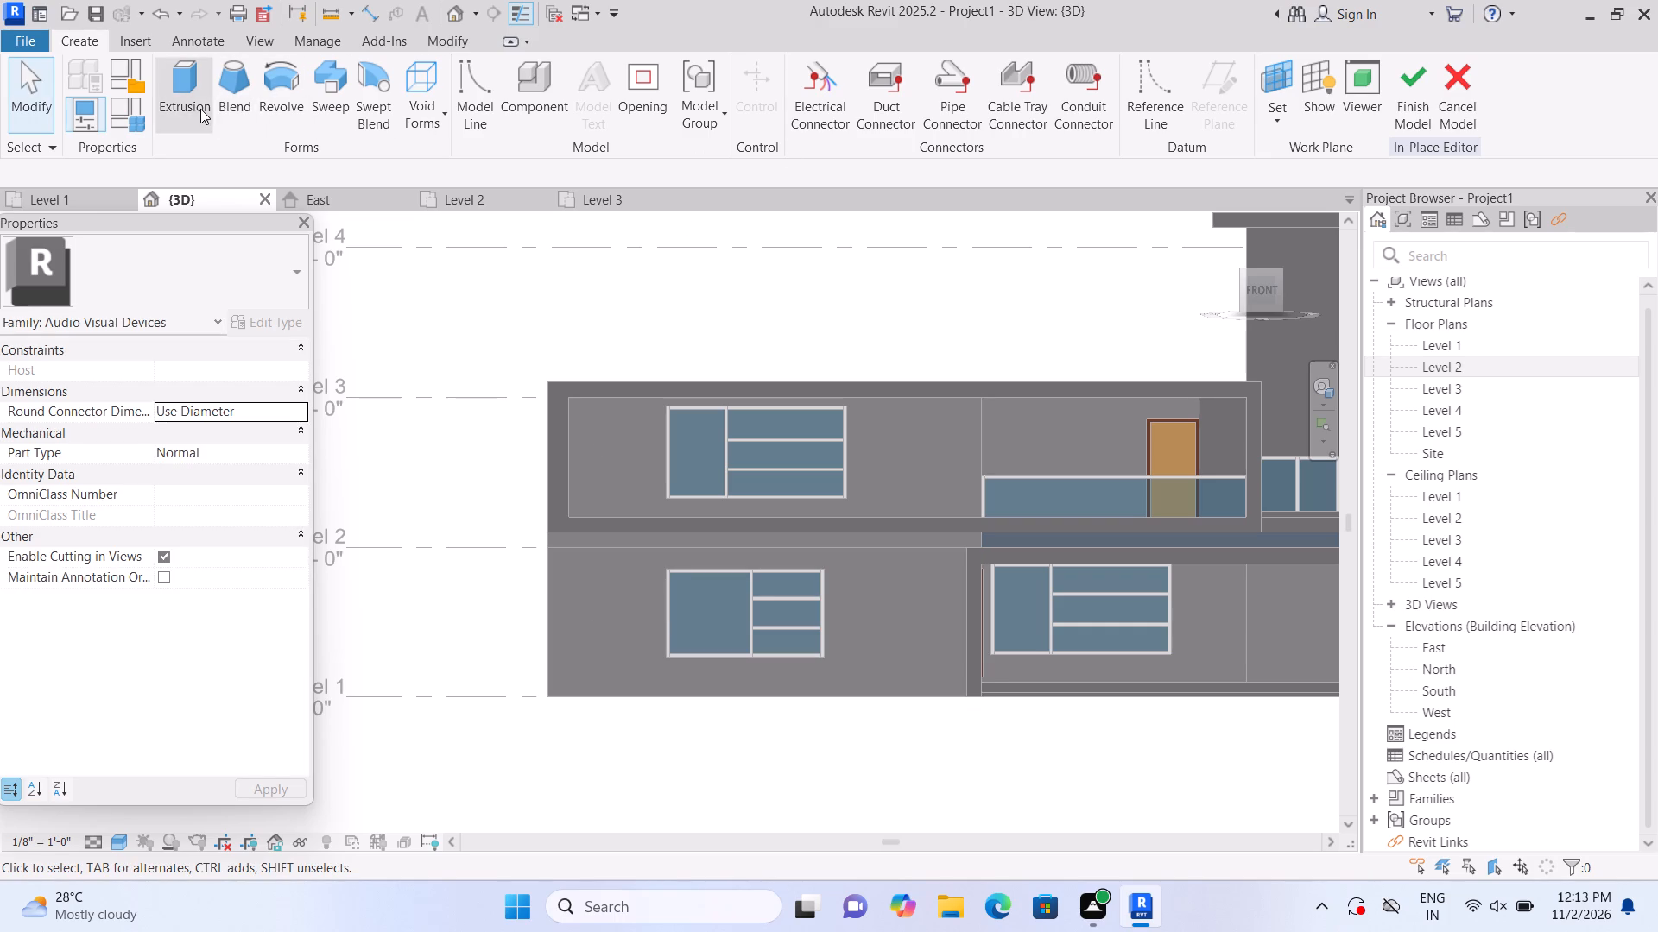
left_click(200, 109)
left_click(1120, 123)
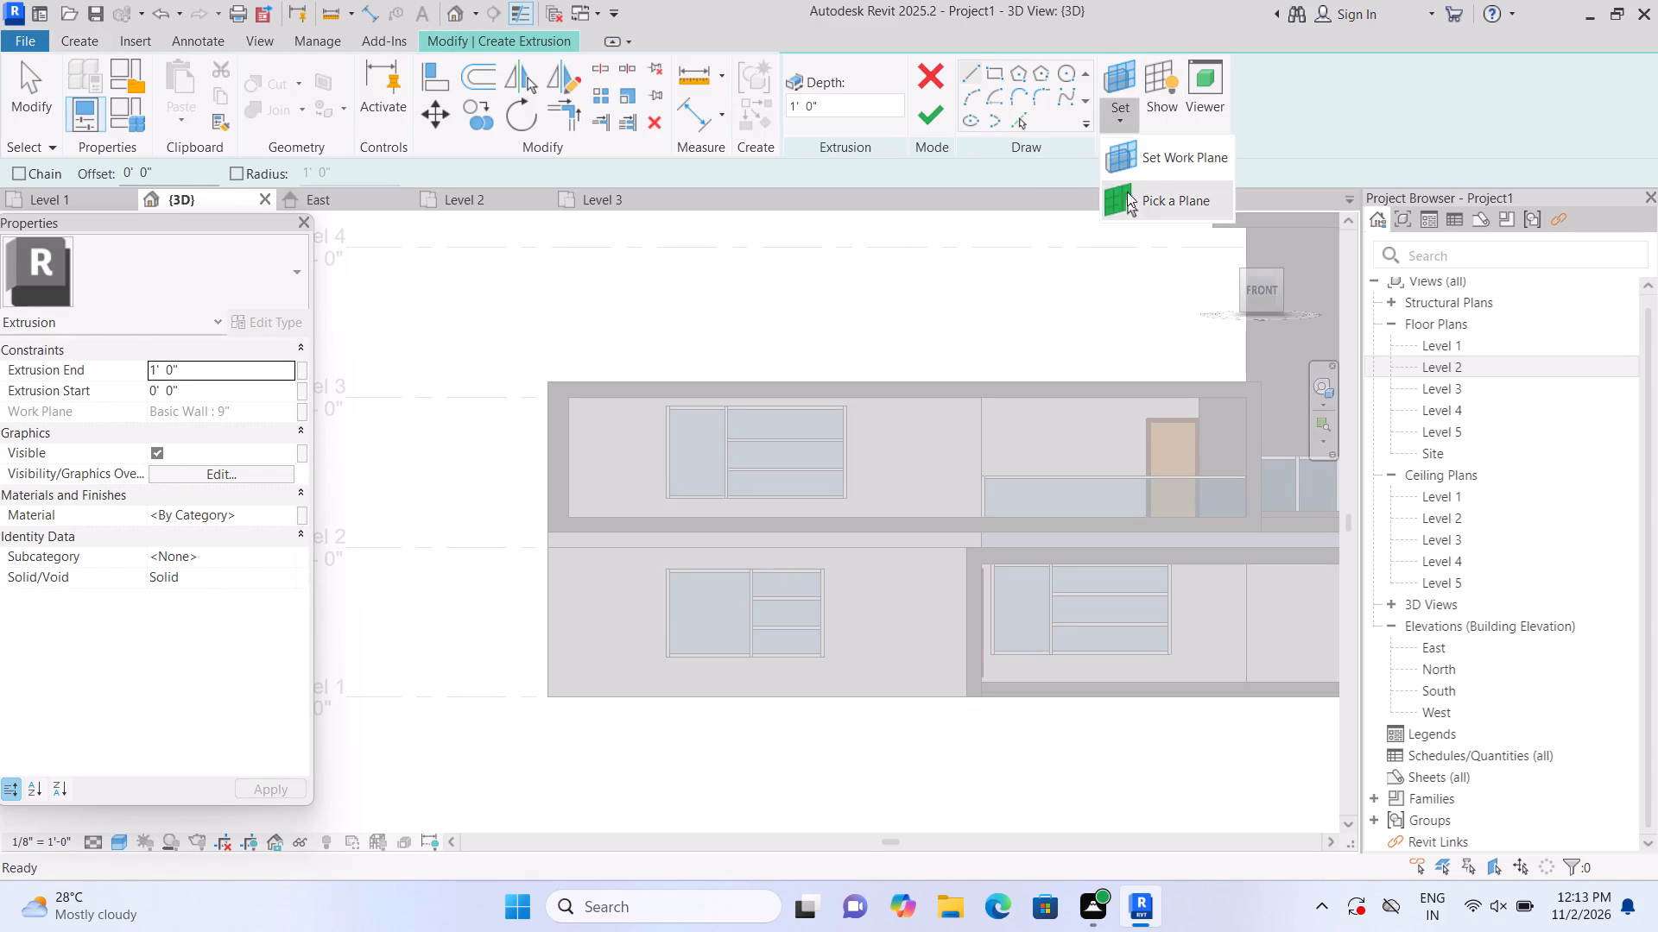
left_click(1130, 205)
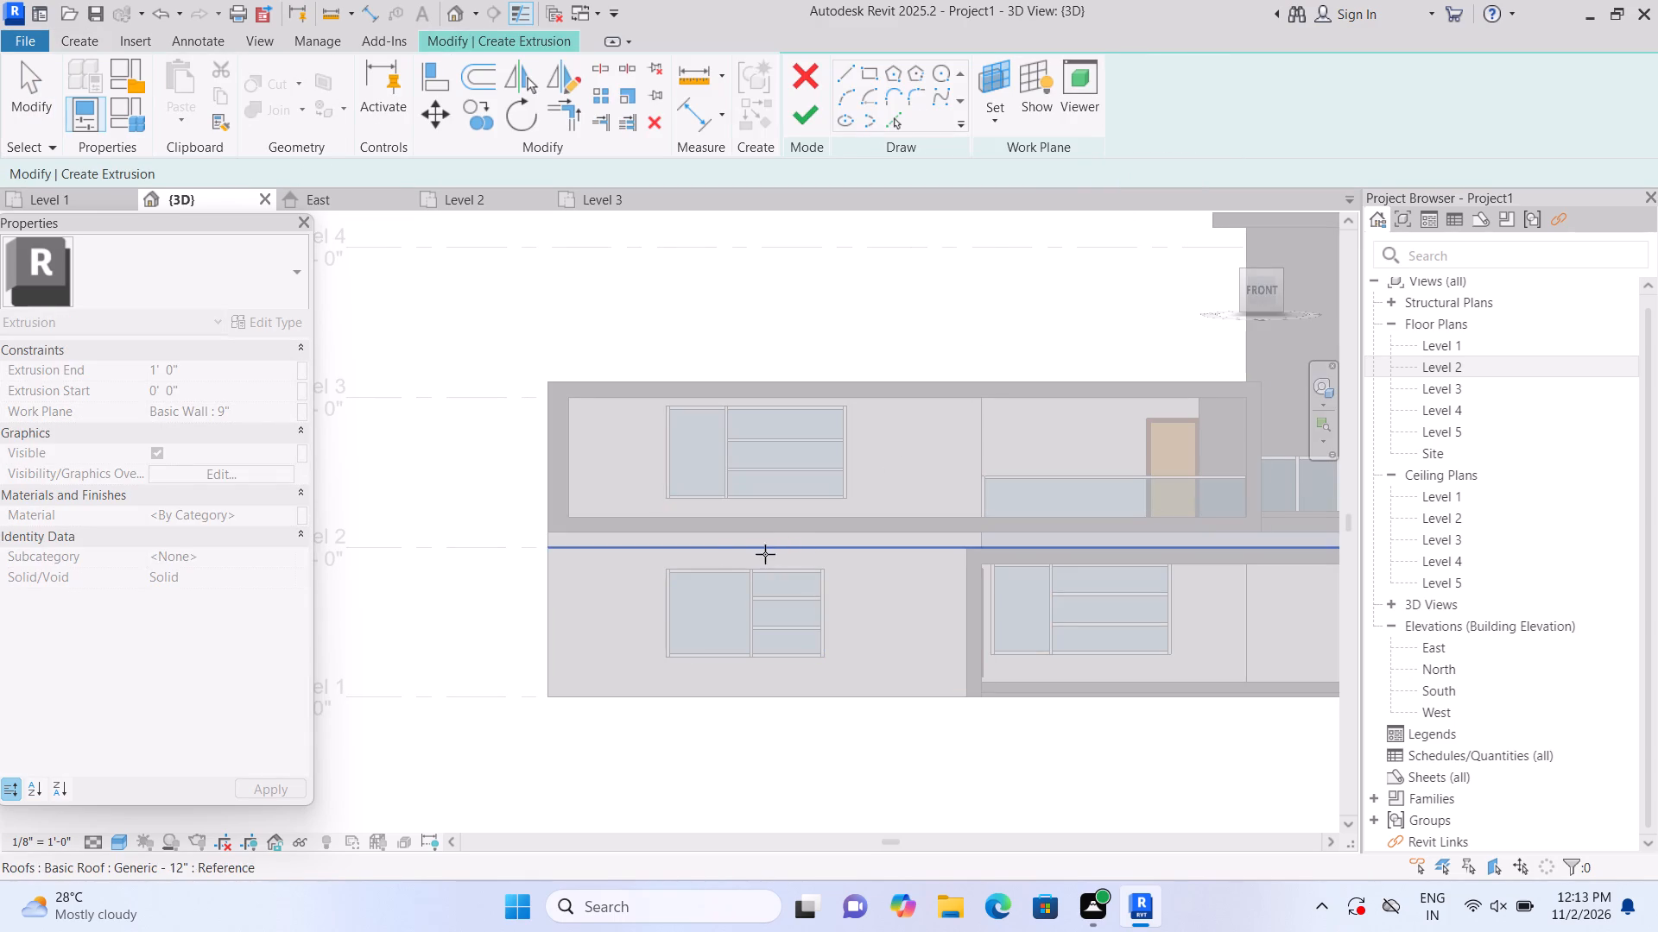
left_click(592, 610)
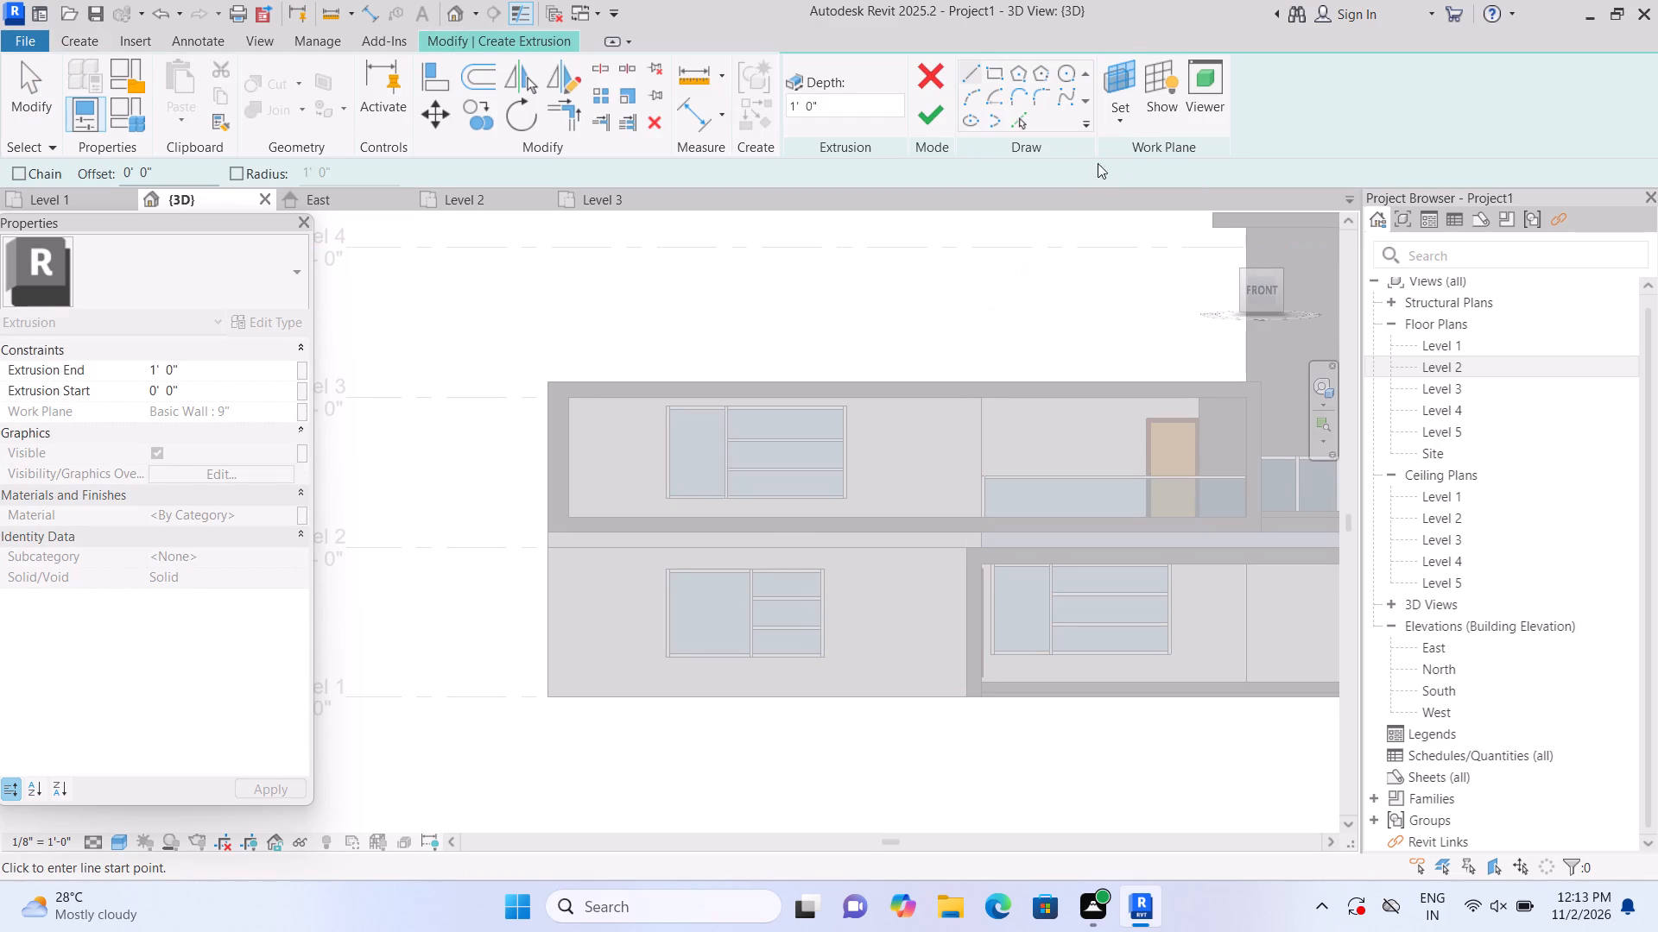
left_click(997, 73)
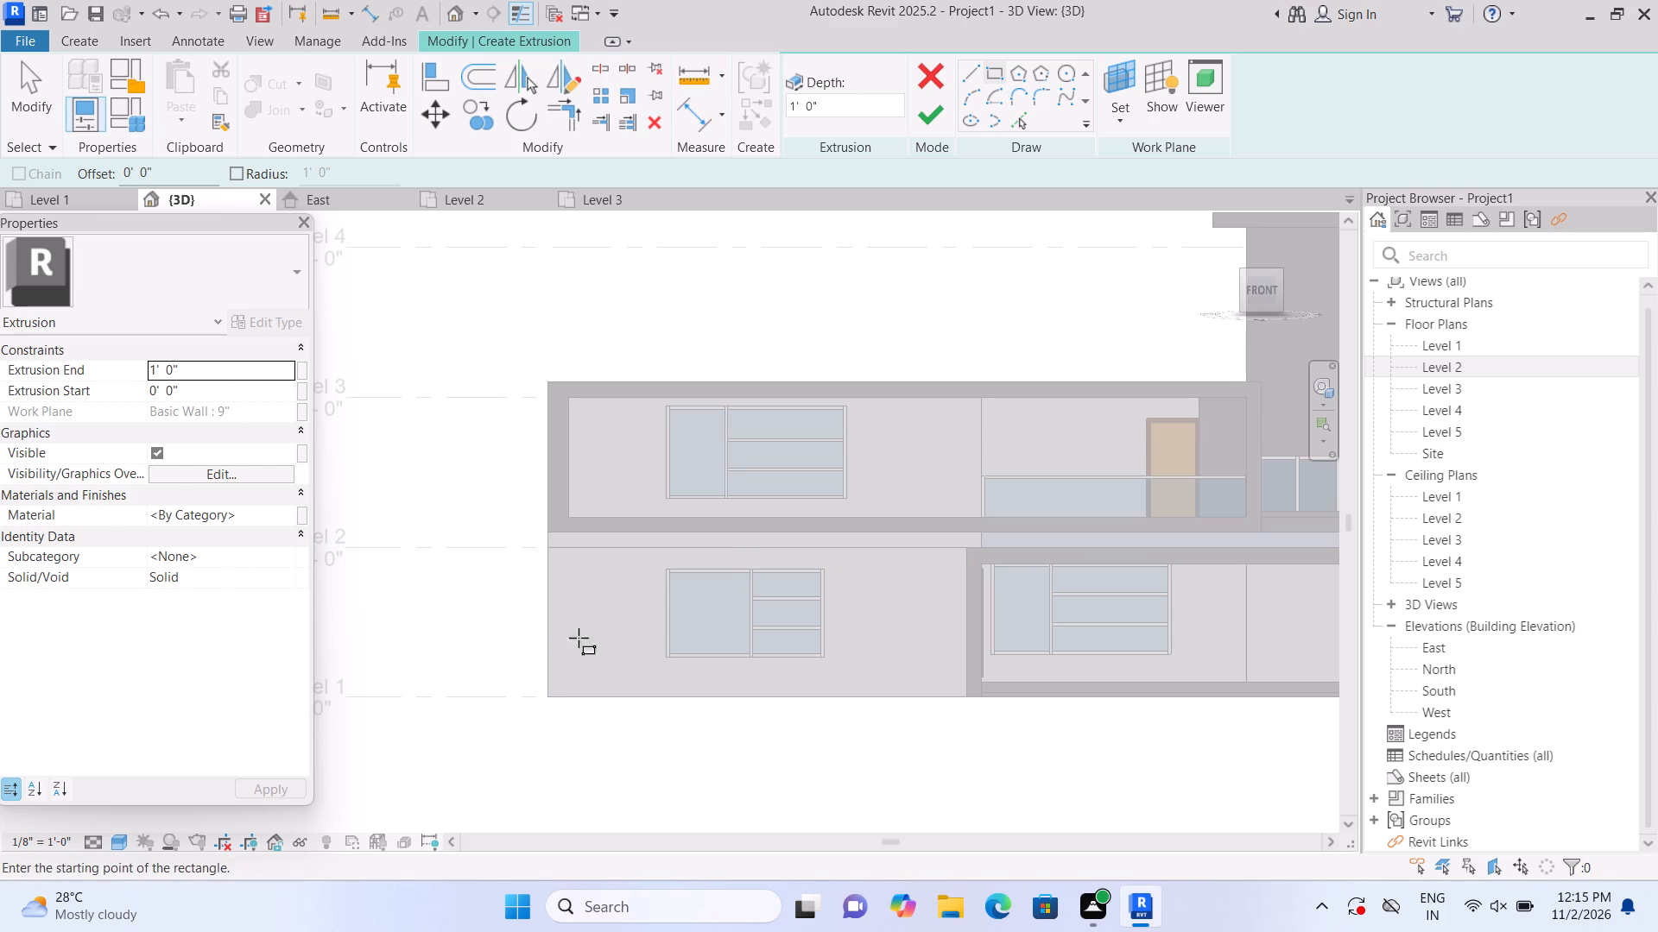
middle_click_drag(589, 646, 499, 624)
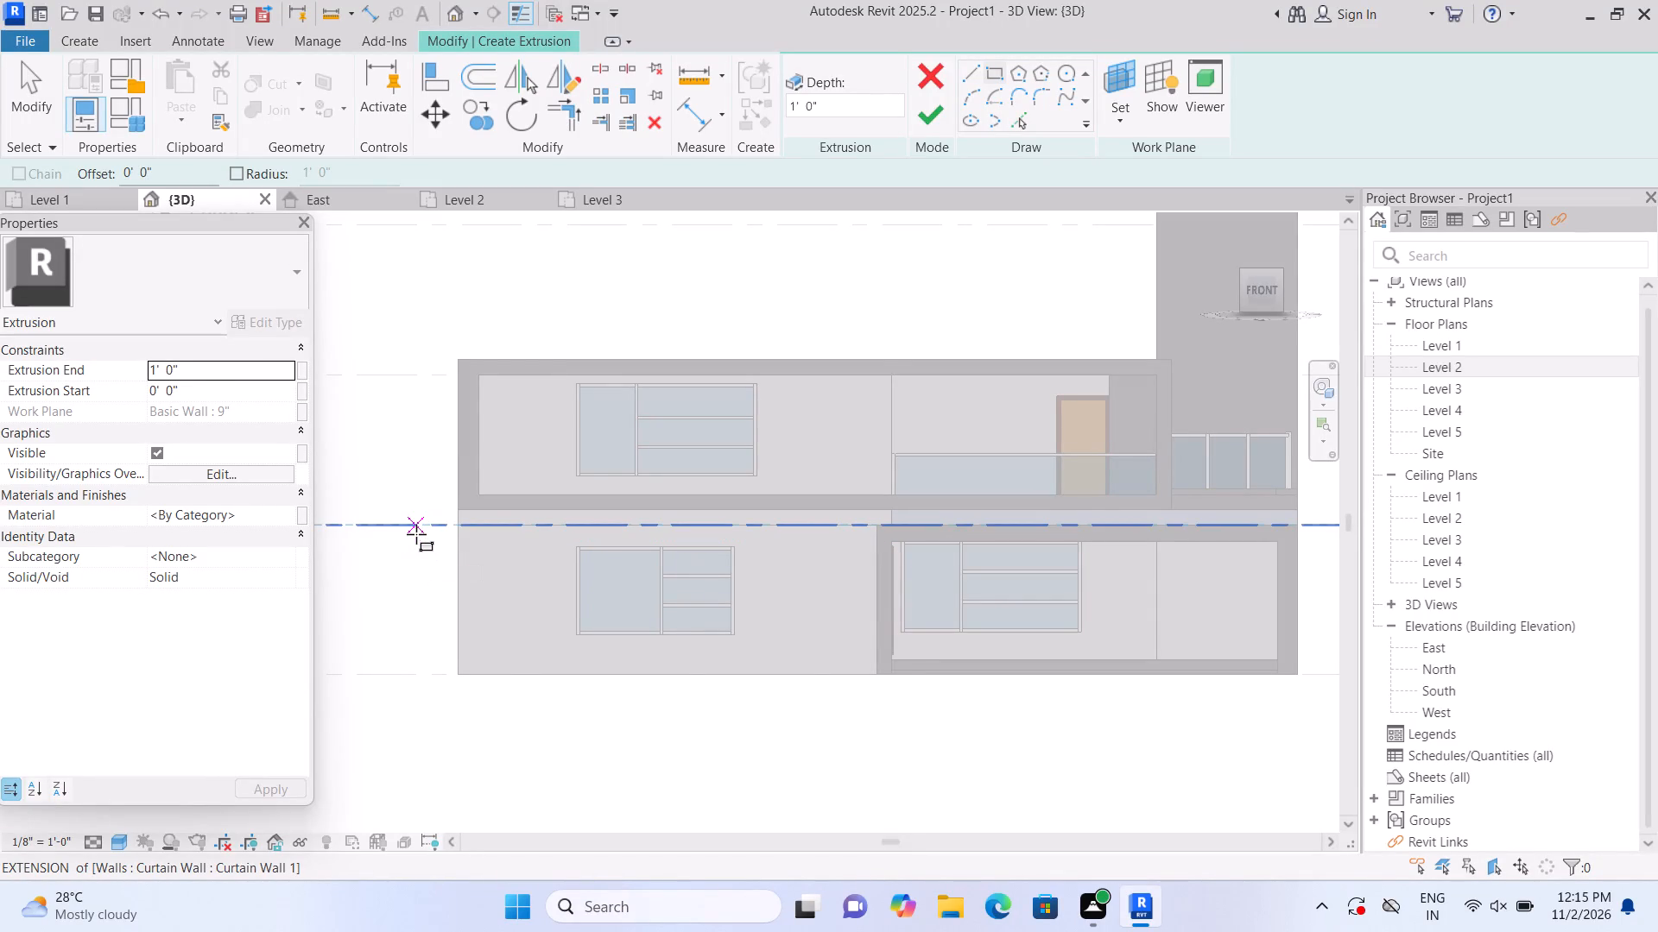
left_click(416, 534)
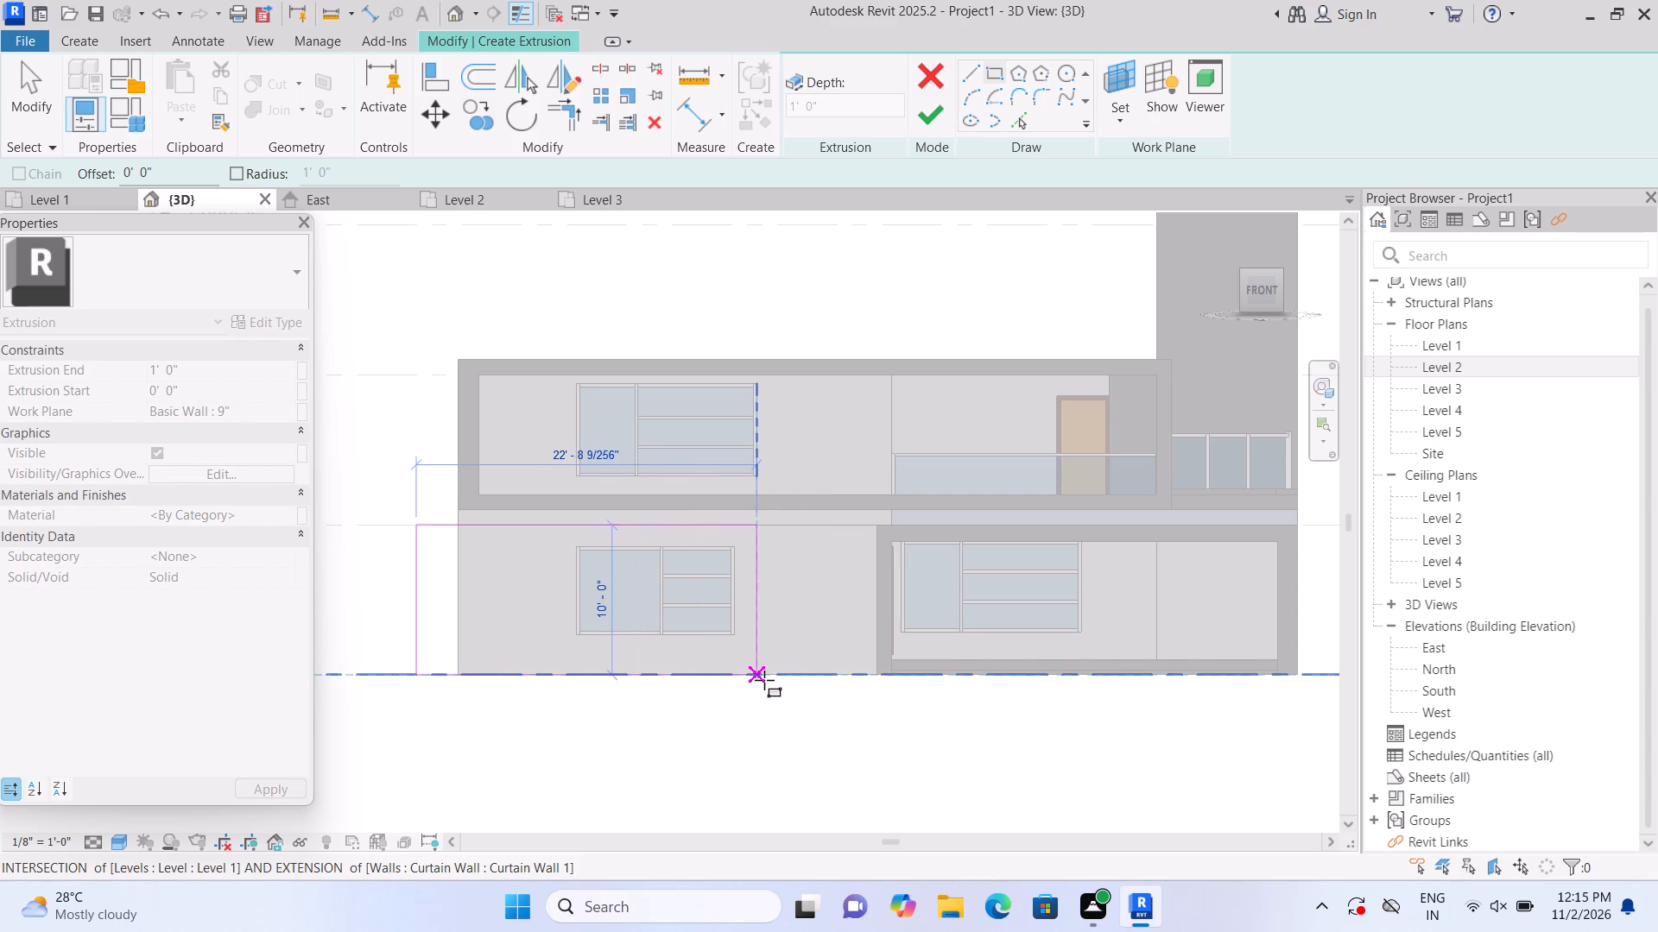
left_click(764, 680)
left_click(933, 107)
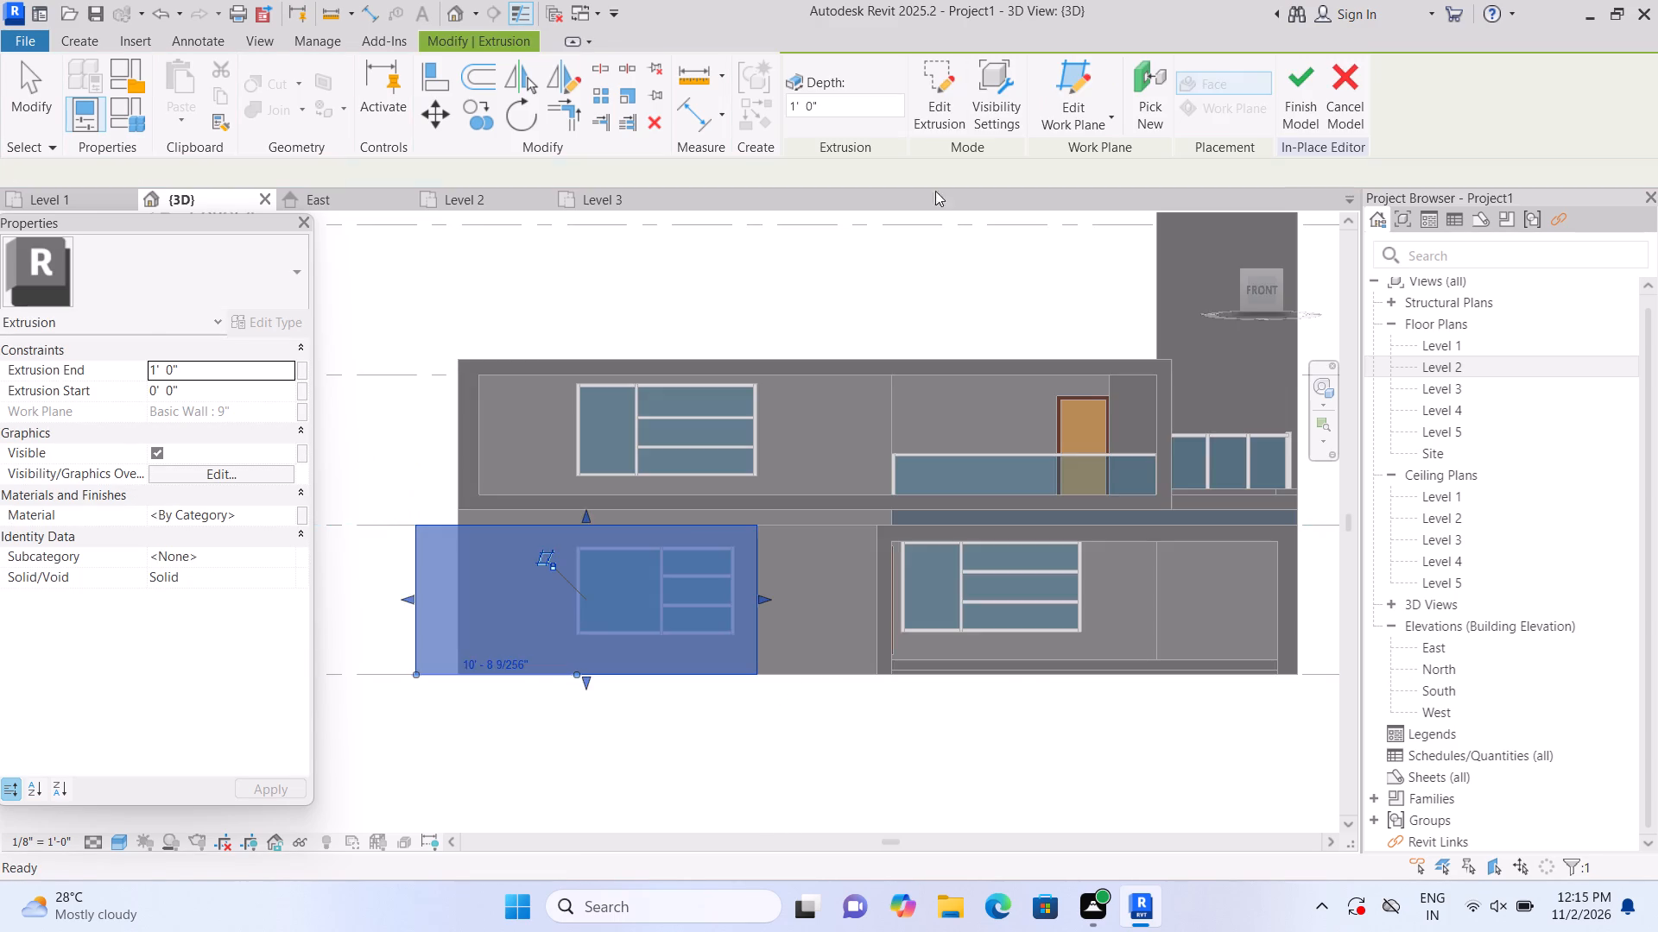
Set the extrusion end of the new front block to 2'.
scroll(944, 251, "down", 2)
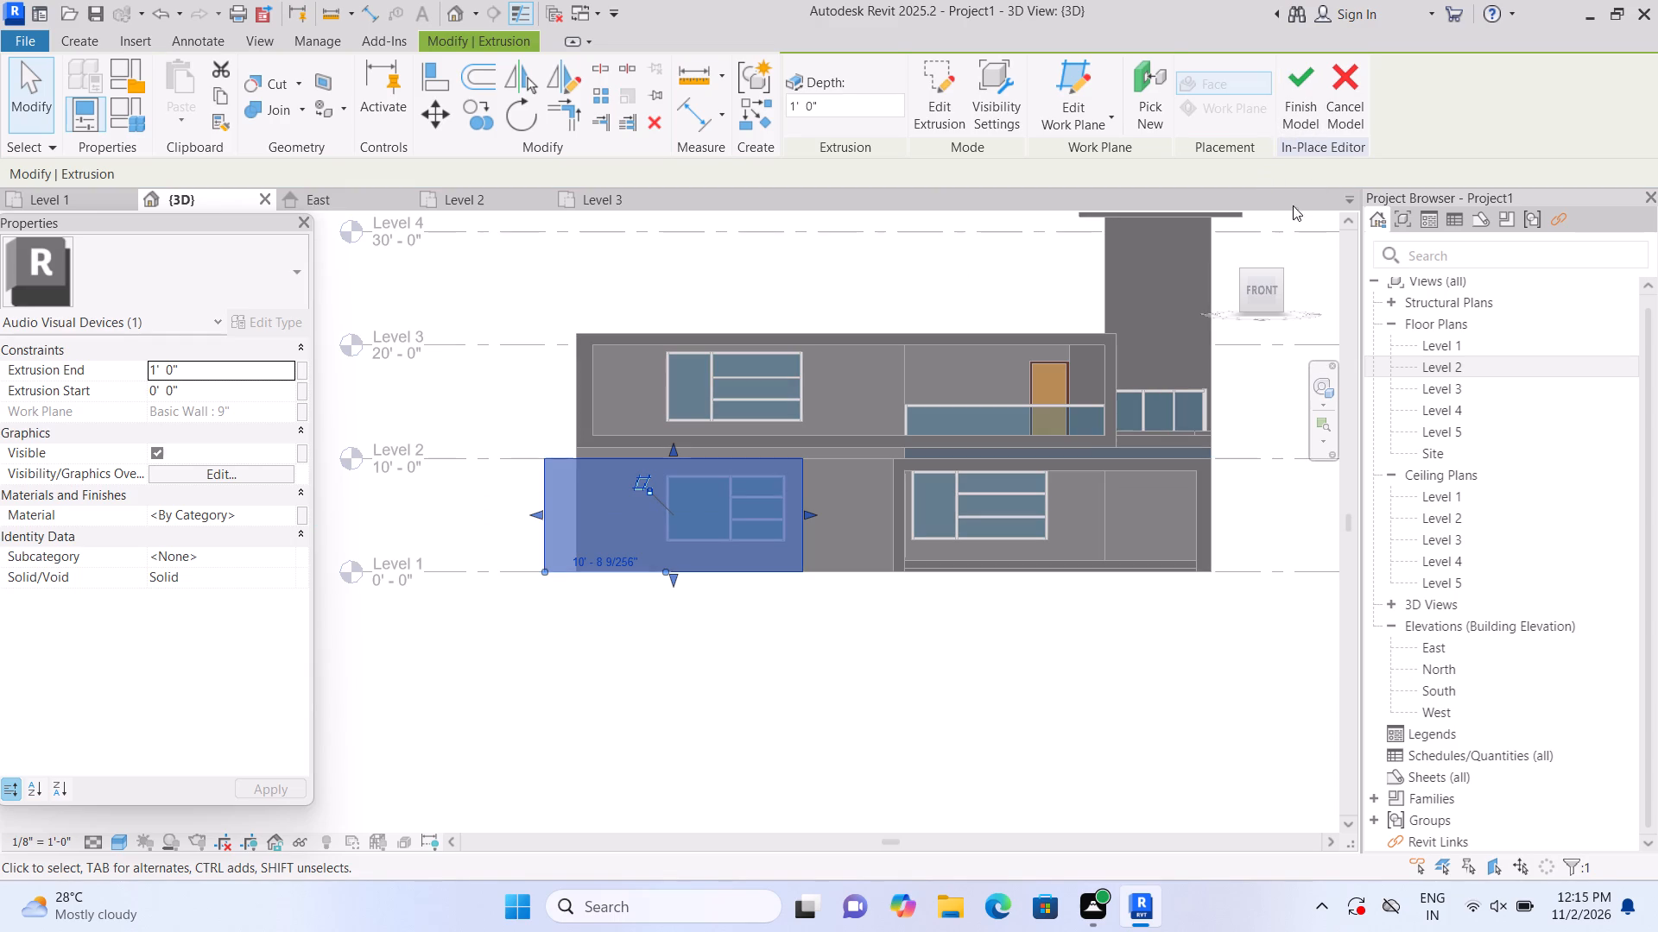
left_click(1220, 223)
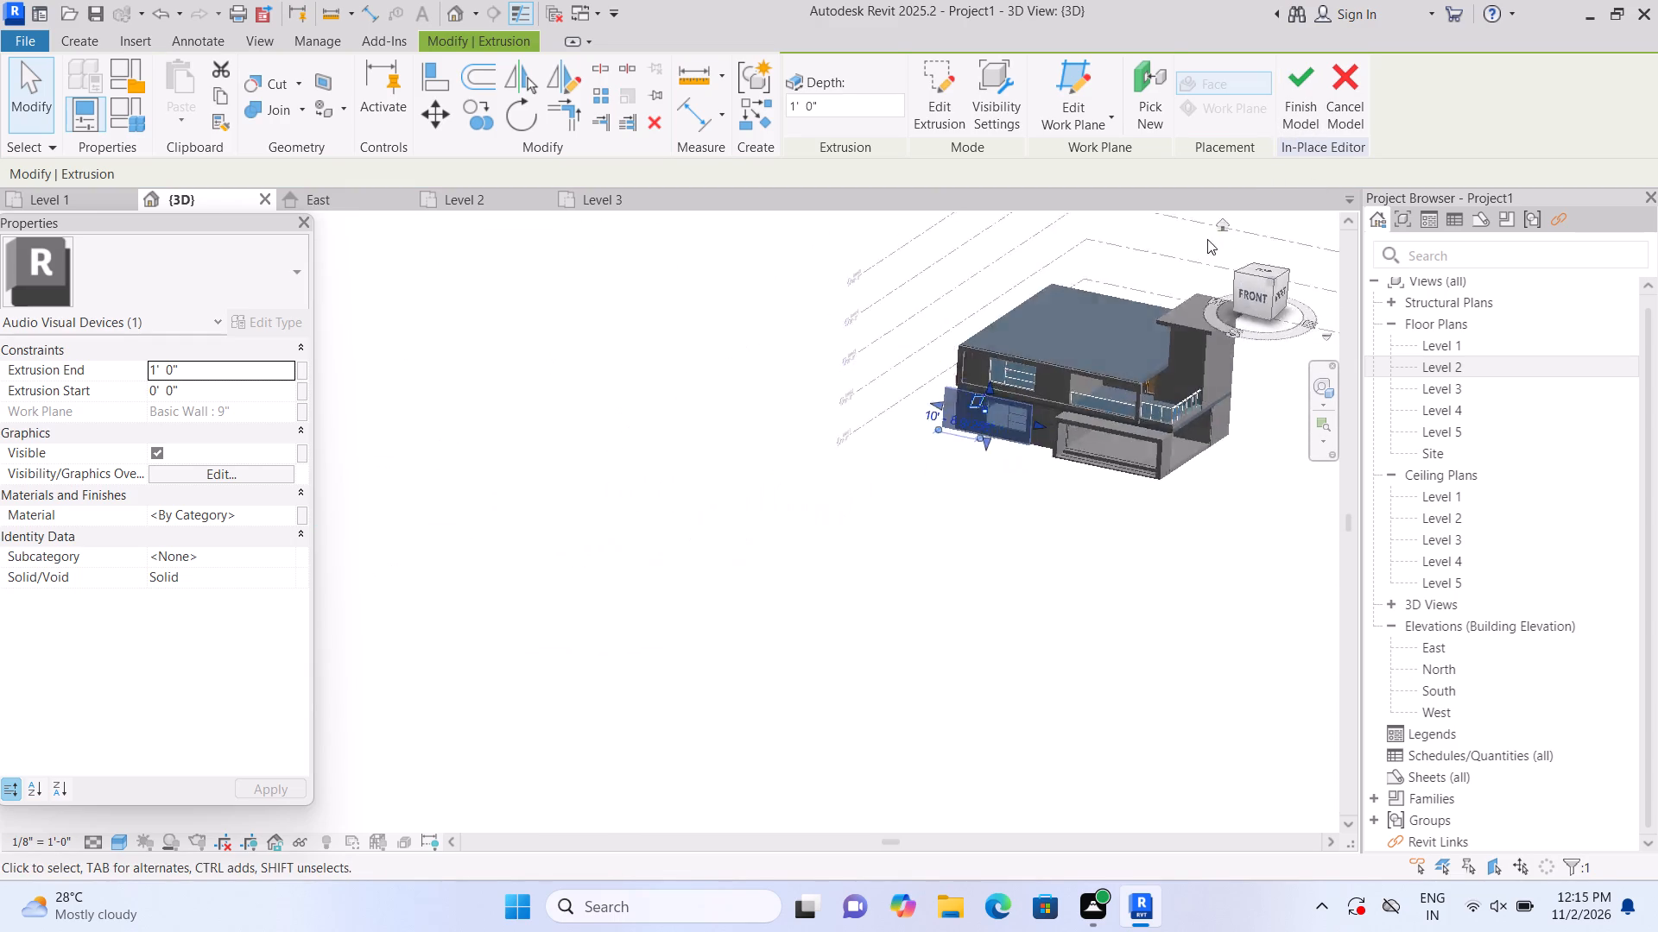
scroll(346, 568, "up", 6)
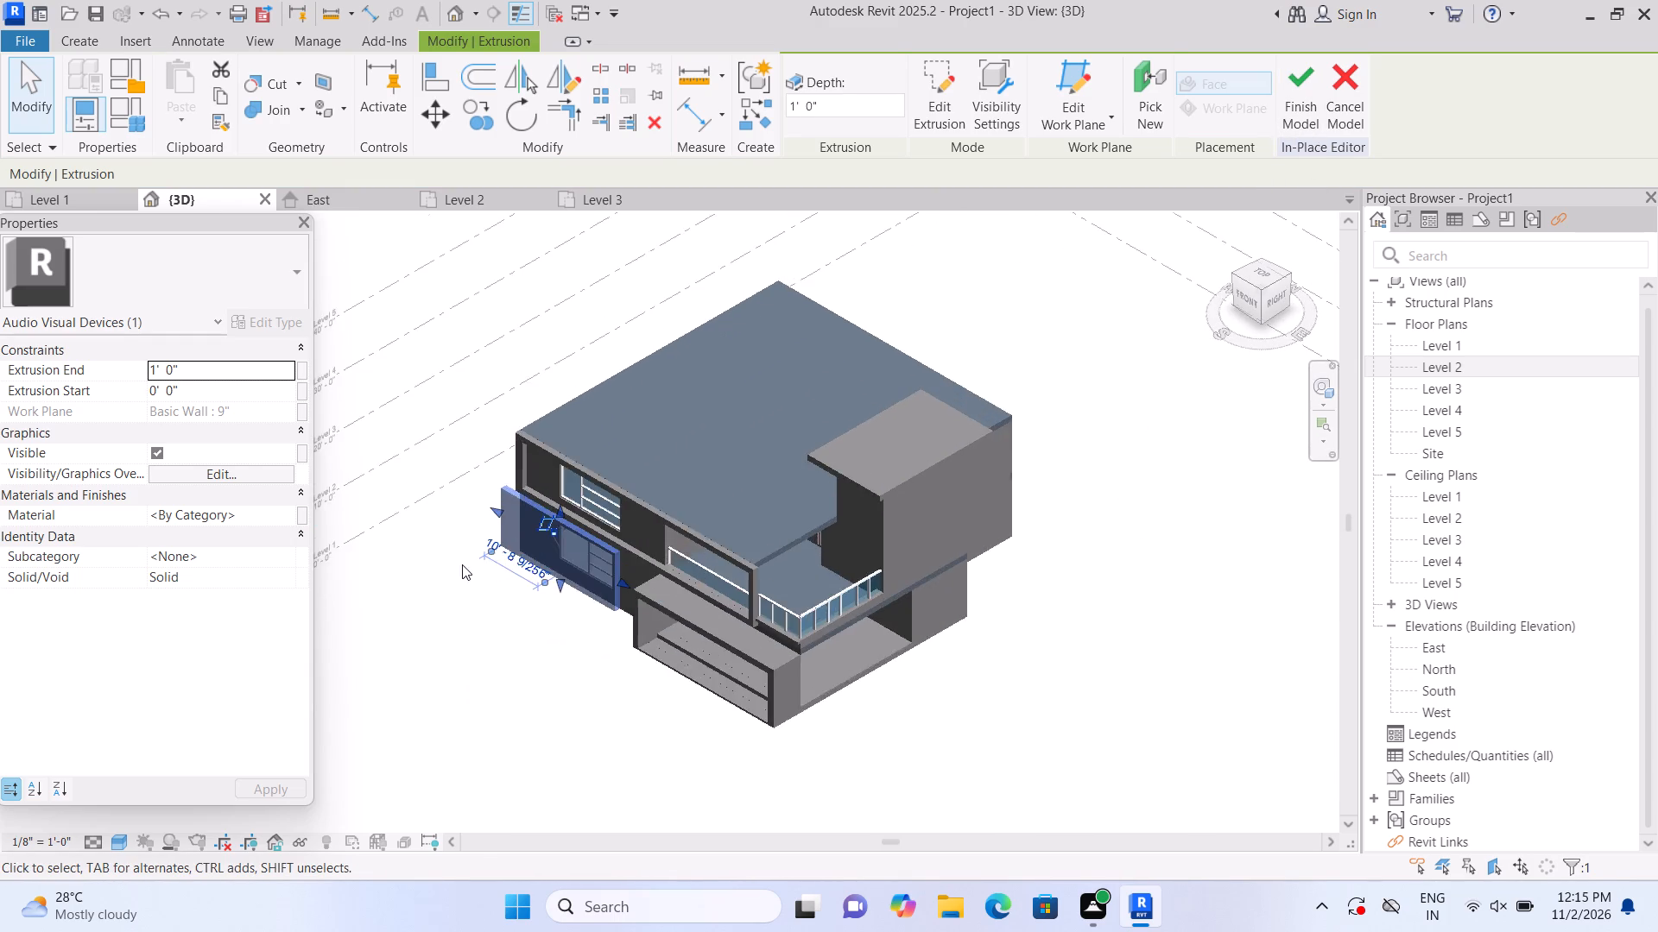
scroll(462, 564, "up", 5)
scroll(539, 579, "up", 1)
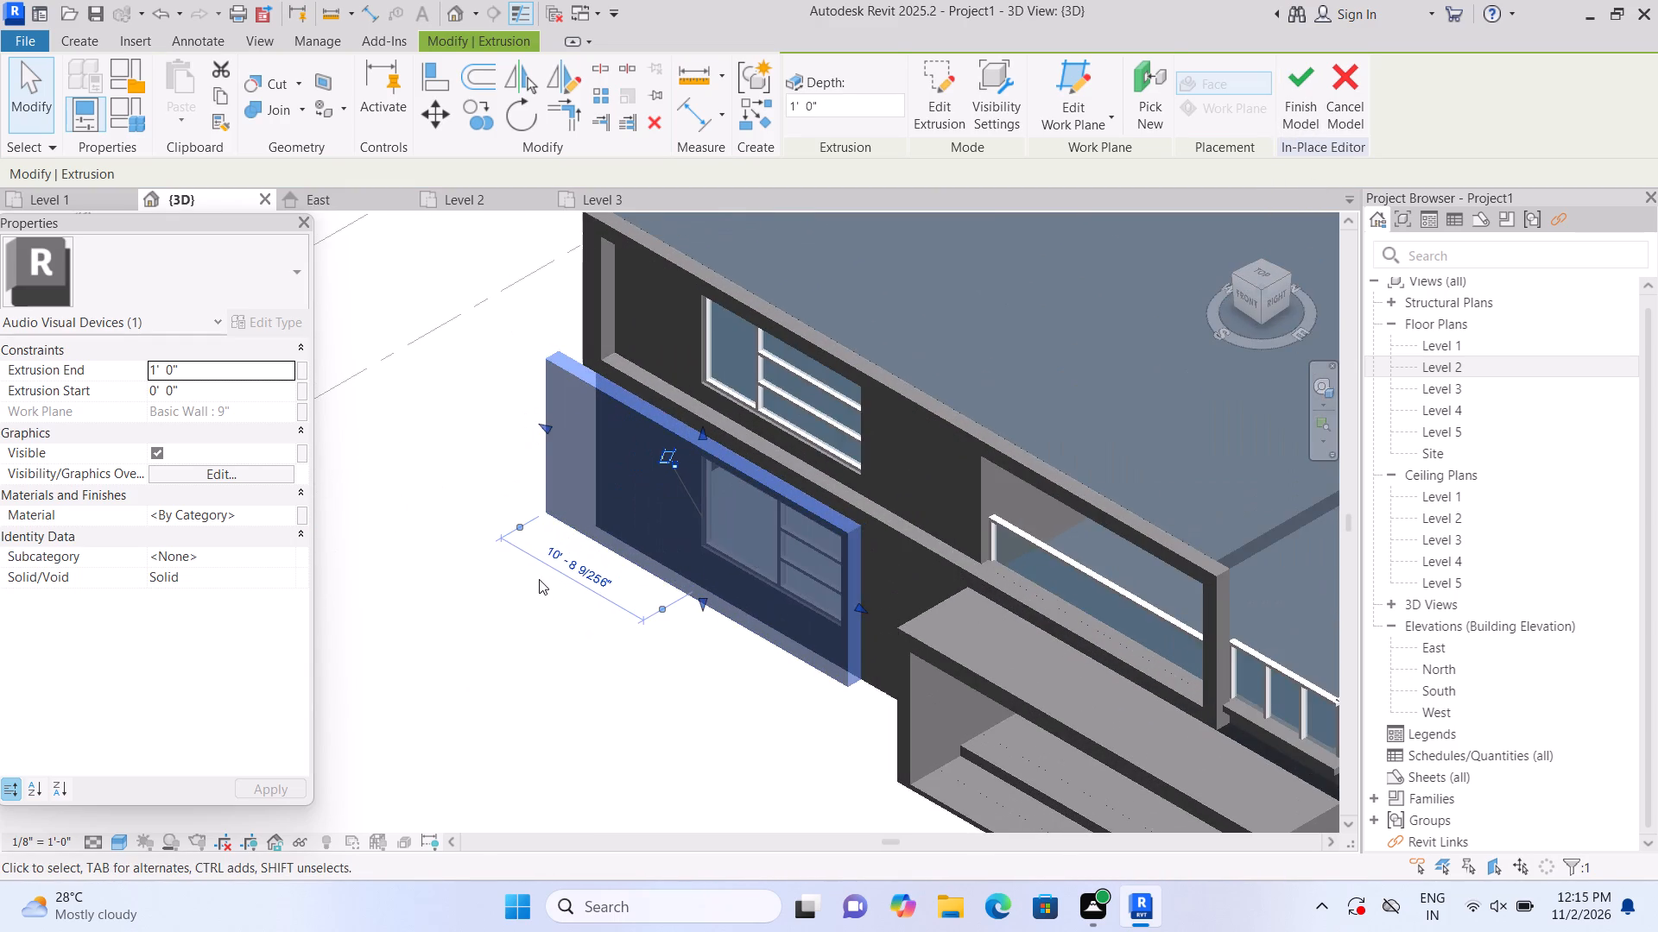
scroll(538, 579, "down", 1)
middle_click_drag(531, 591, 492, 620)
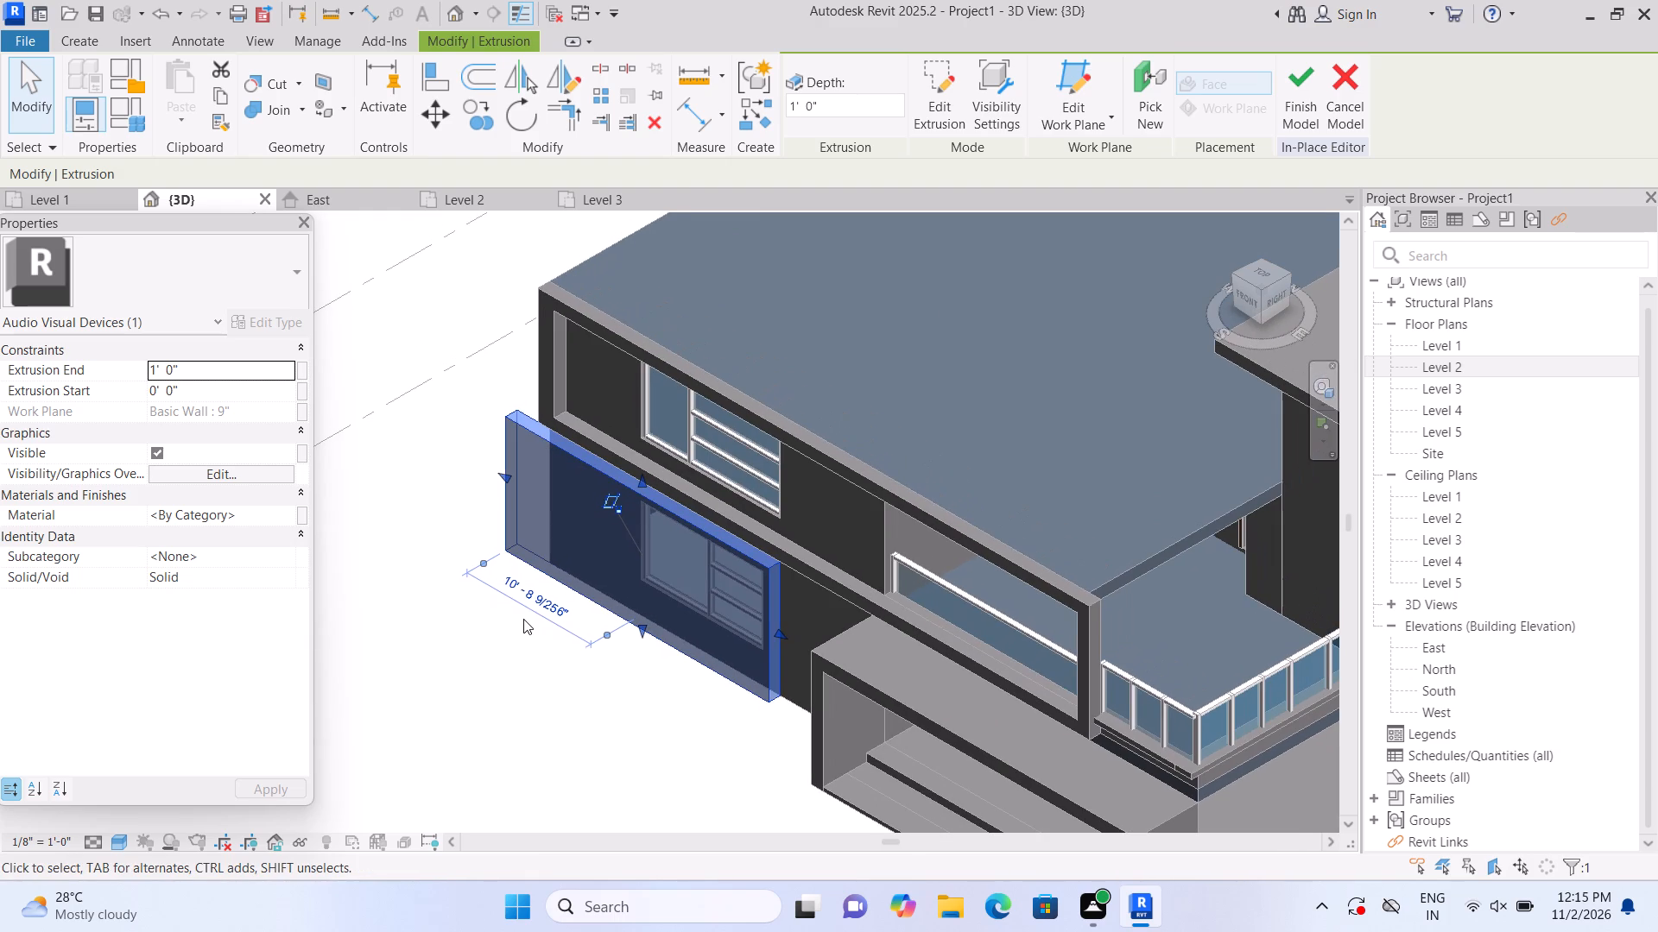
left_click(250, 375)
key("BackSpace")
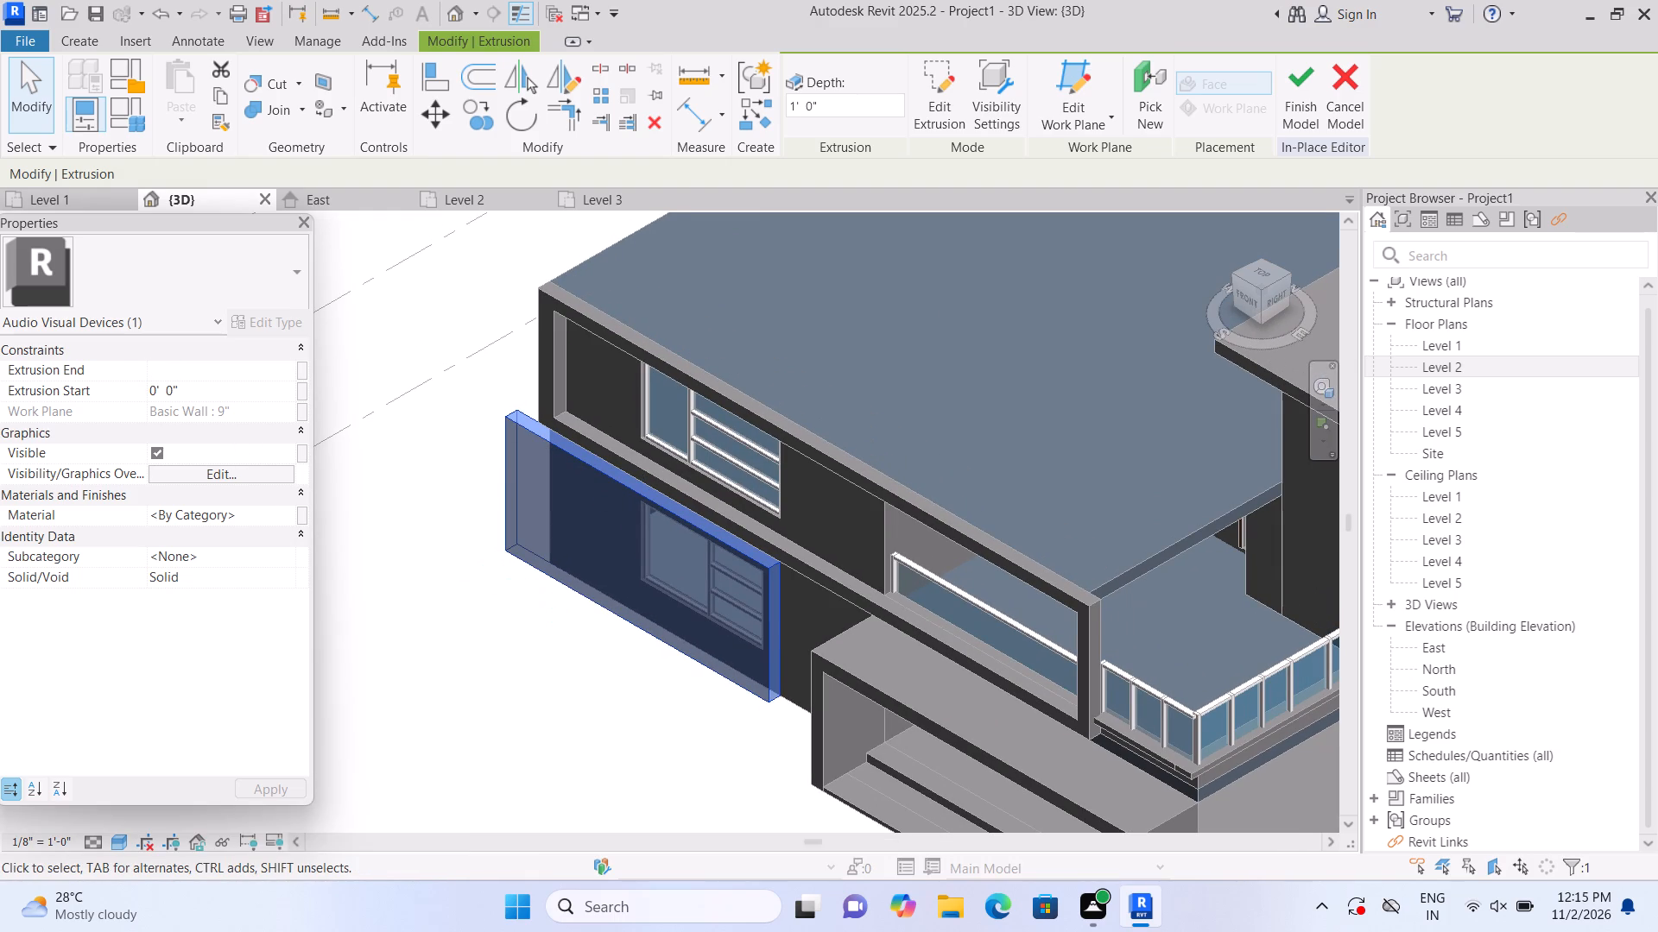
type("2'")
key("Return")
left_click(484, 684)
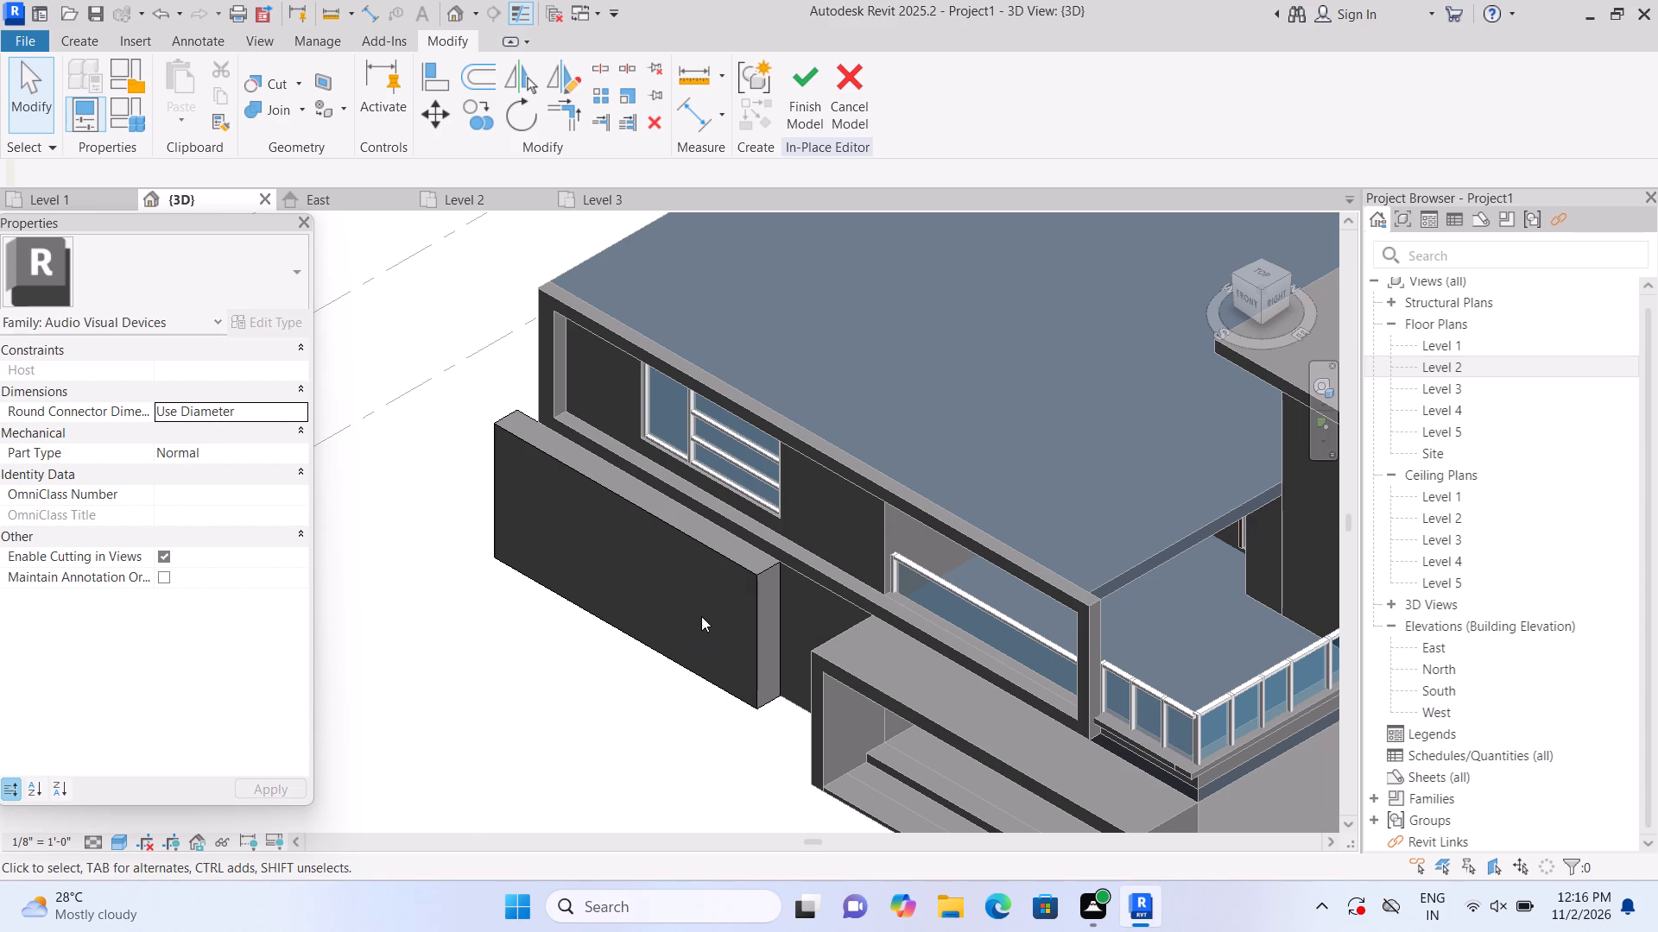
Set the extrusion end of the Level 1 front block to 3'.
scroll(723, 584, "up", 1)
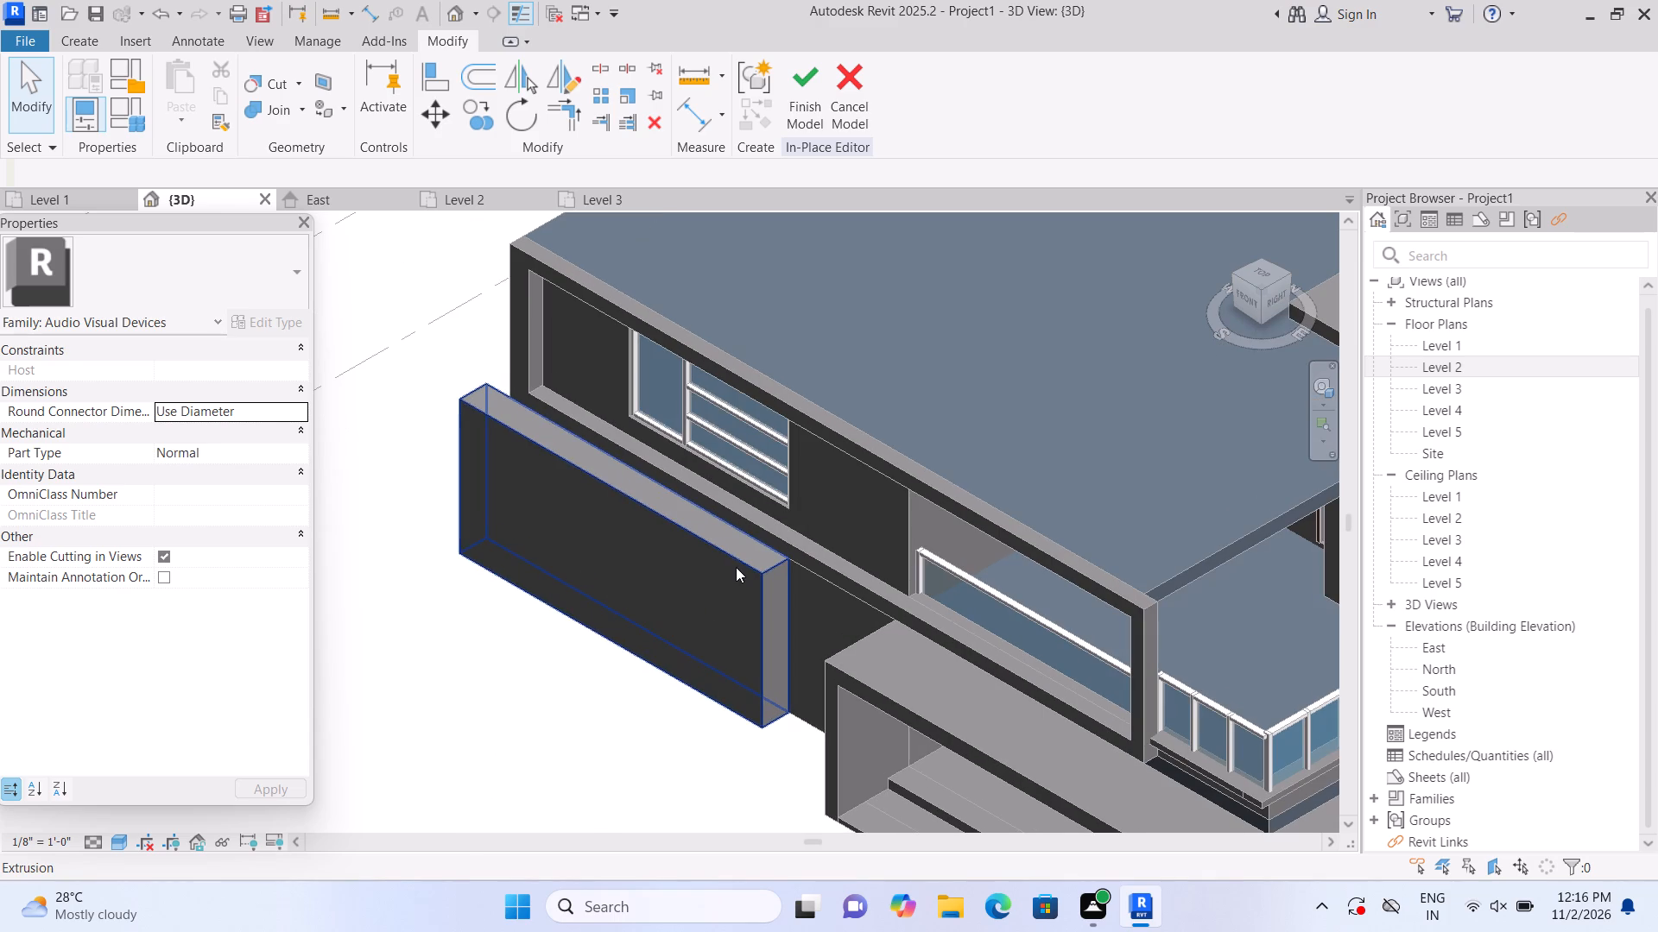
left_click(736, 567)
left_click(259, 368)
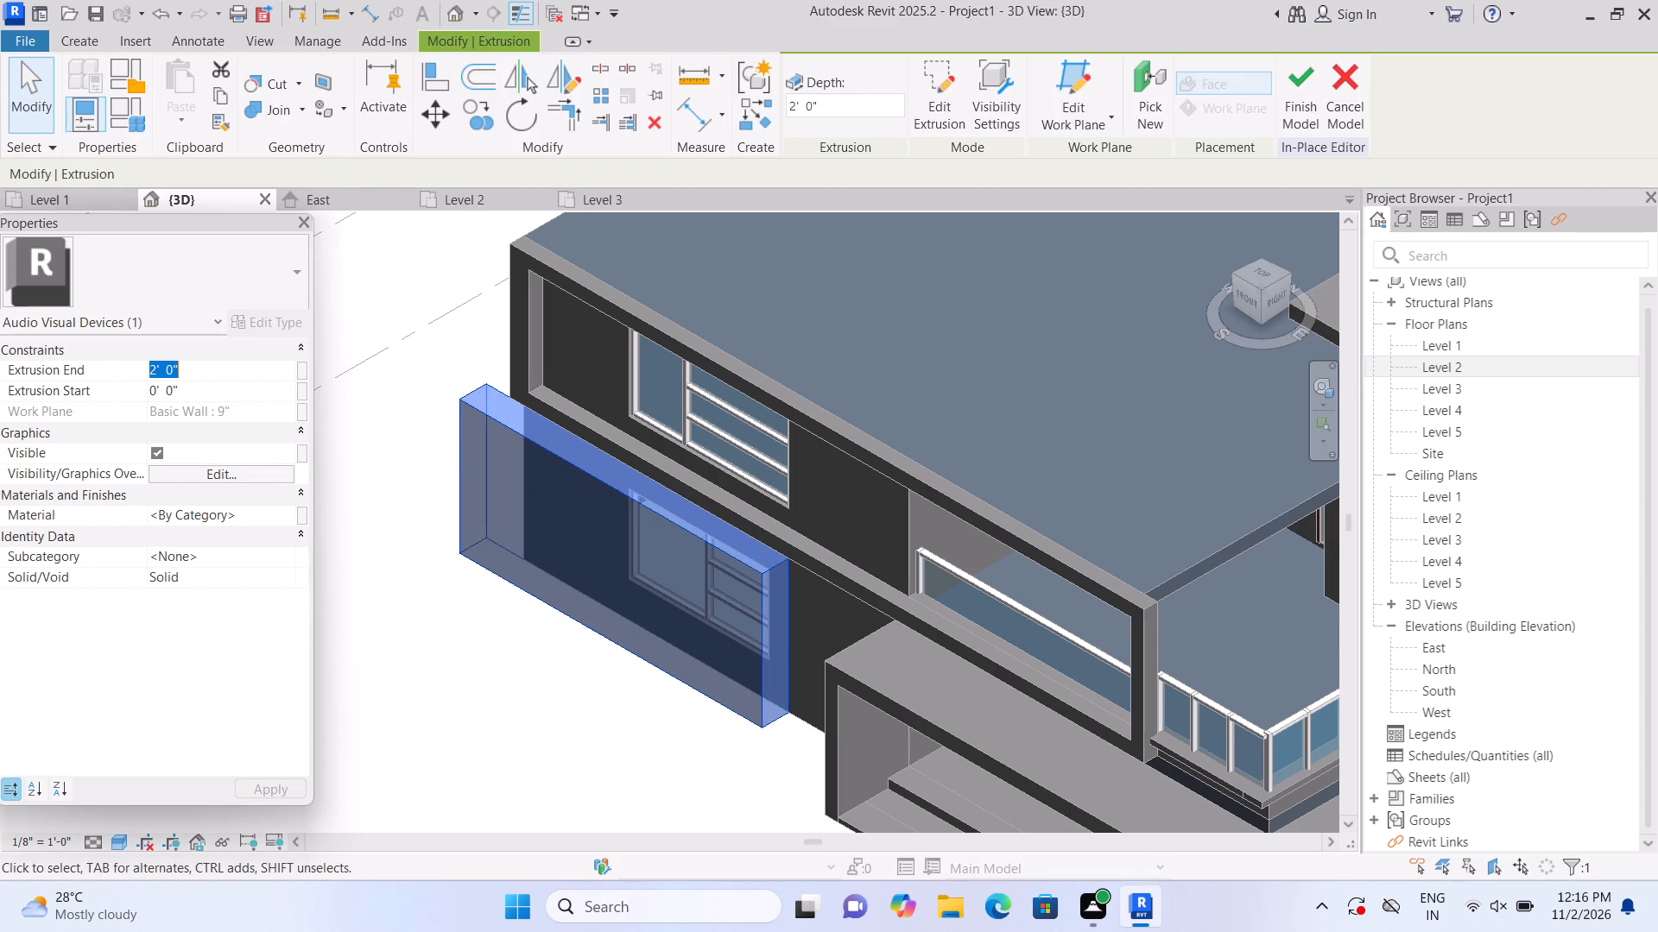
key("BackSpace")
type("3'")
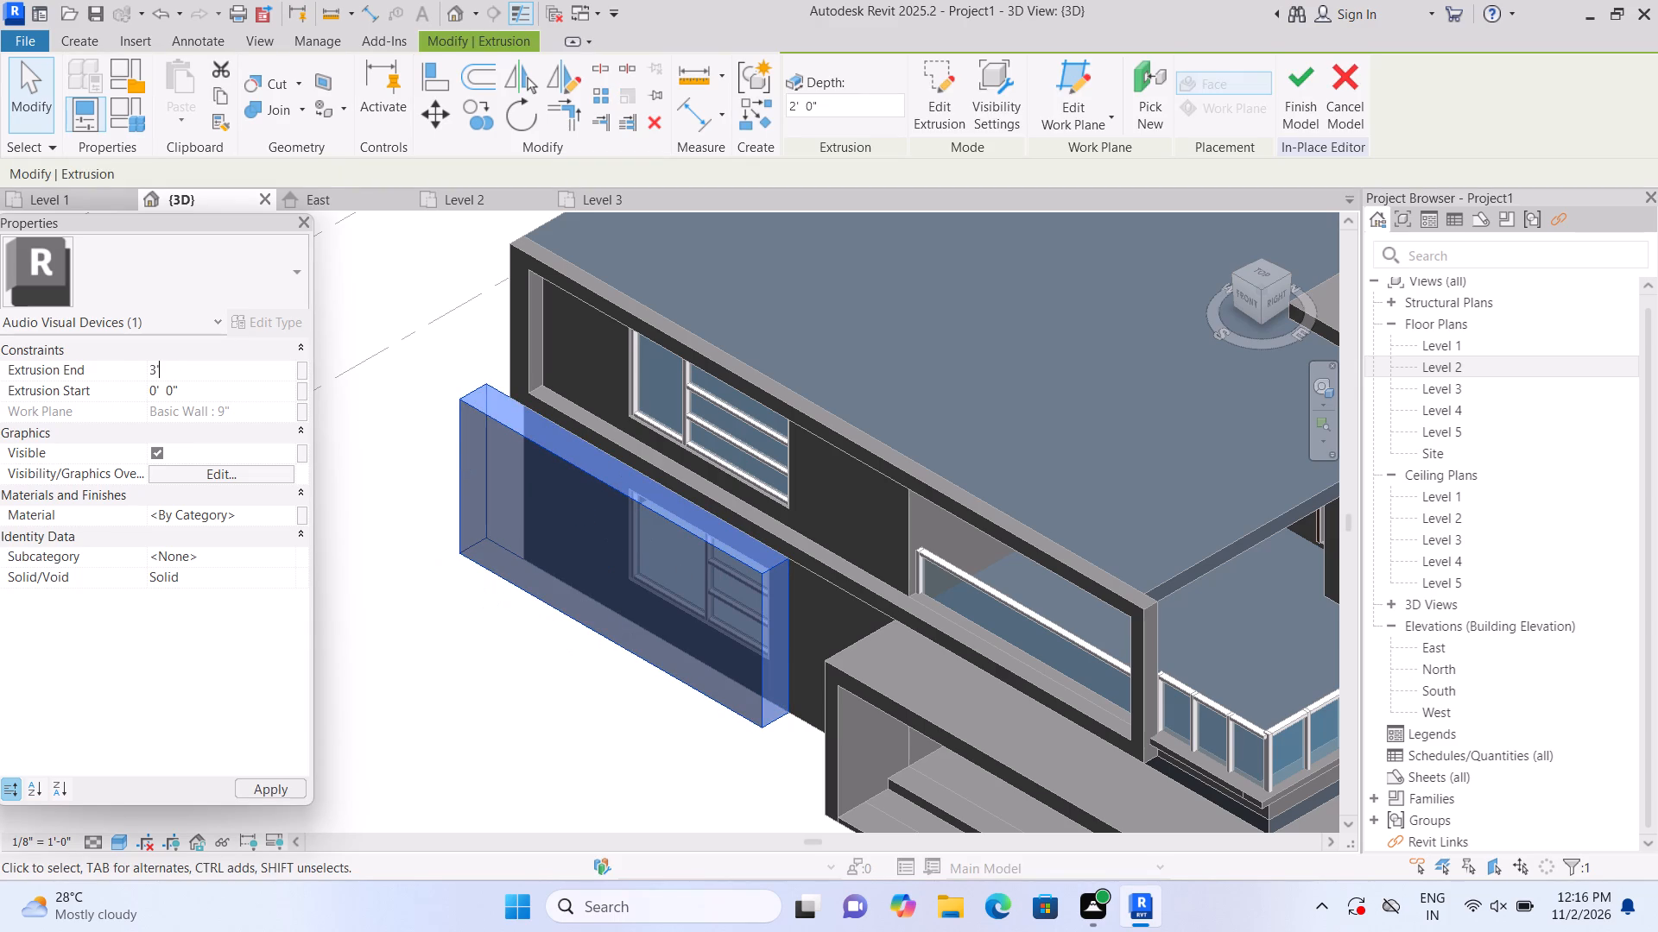
key("Return")
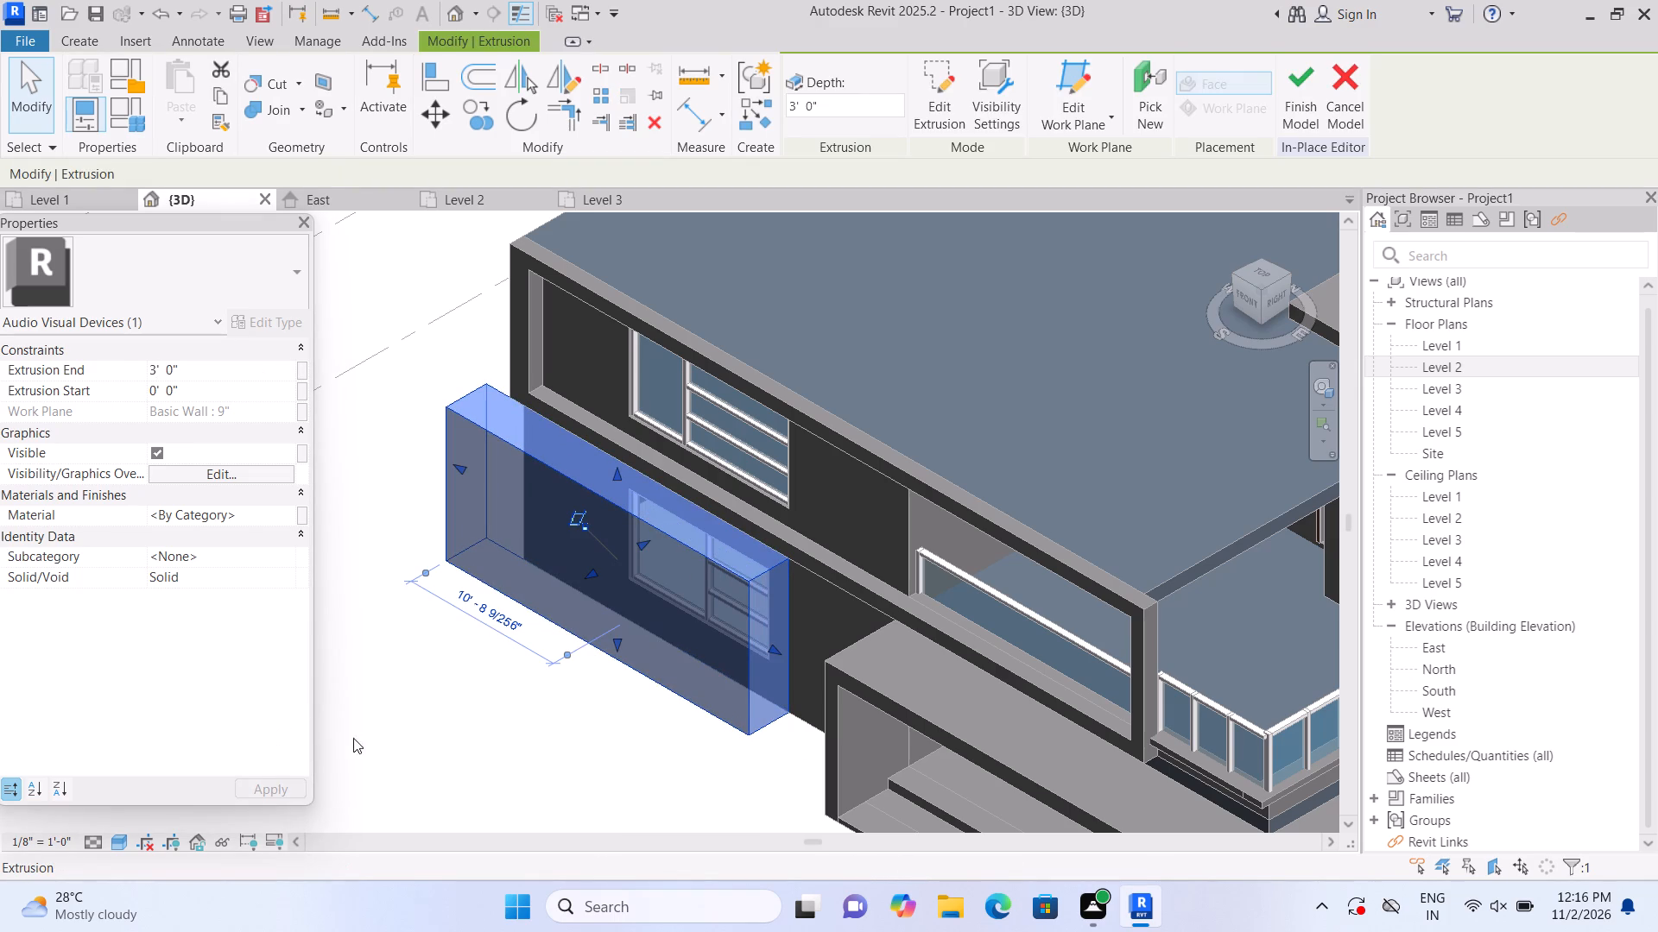
left_click(386, 721)
Start a void extrusion with its work plane on the front face of the projecting Level 1 block.
scroll(392, 717, "down", 1)
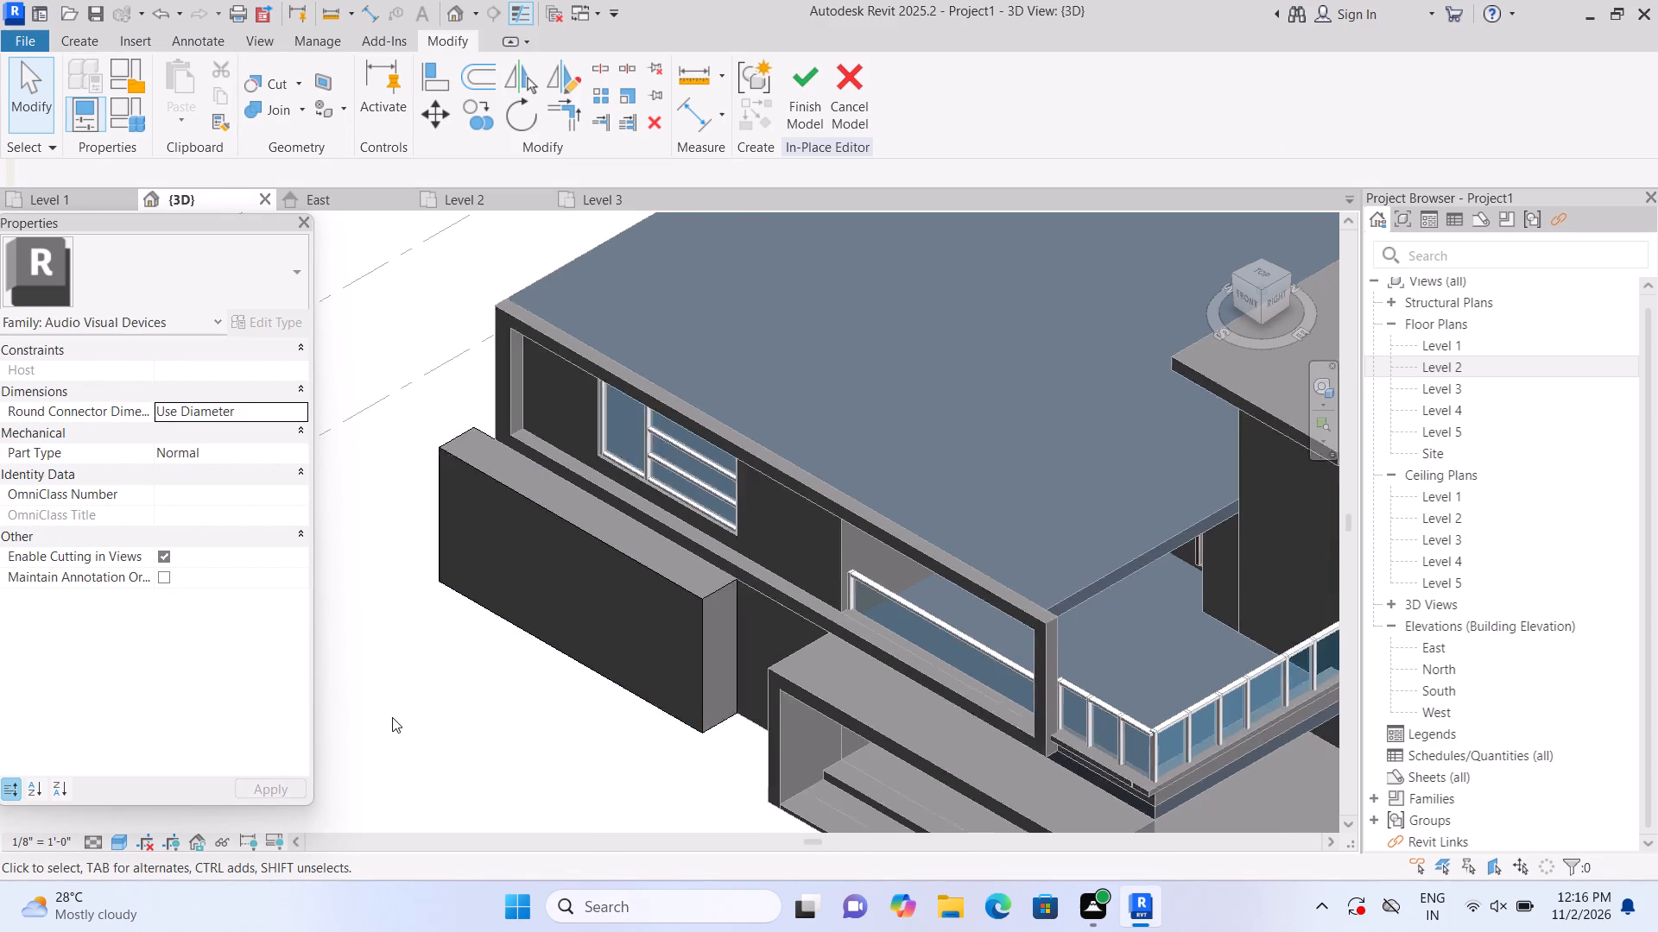
scroll(392, 718, "down", 1)
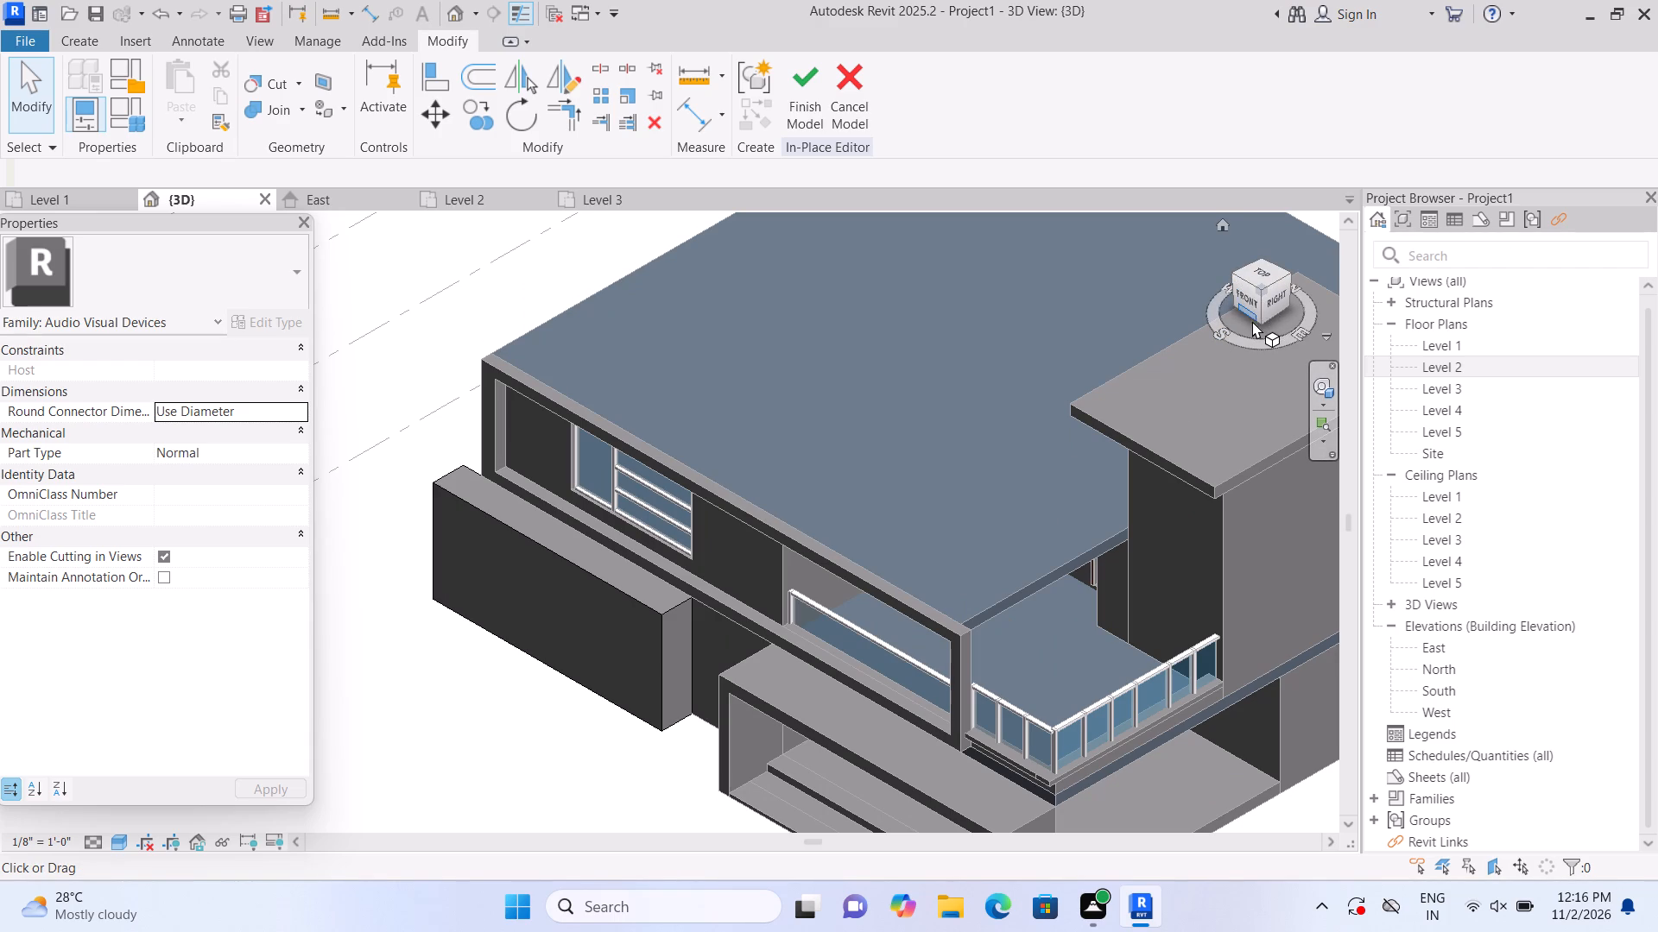
left_click(1242, 295)
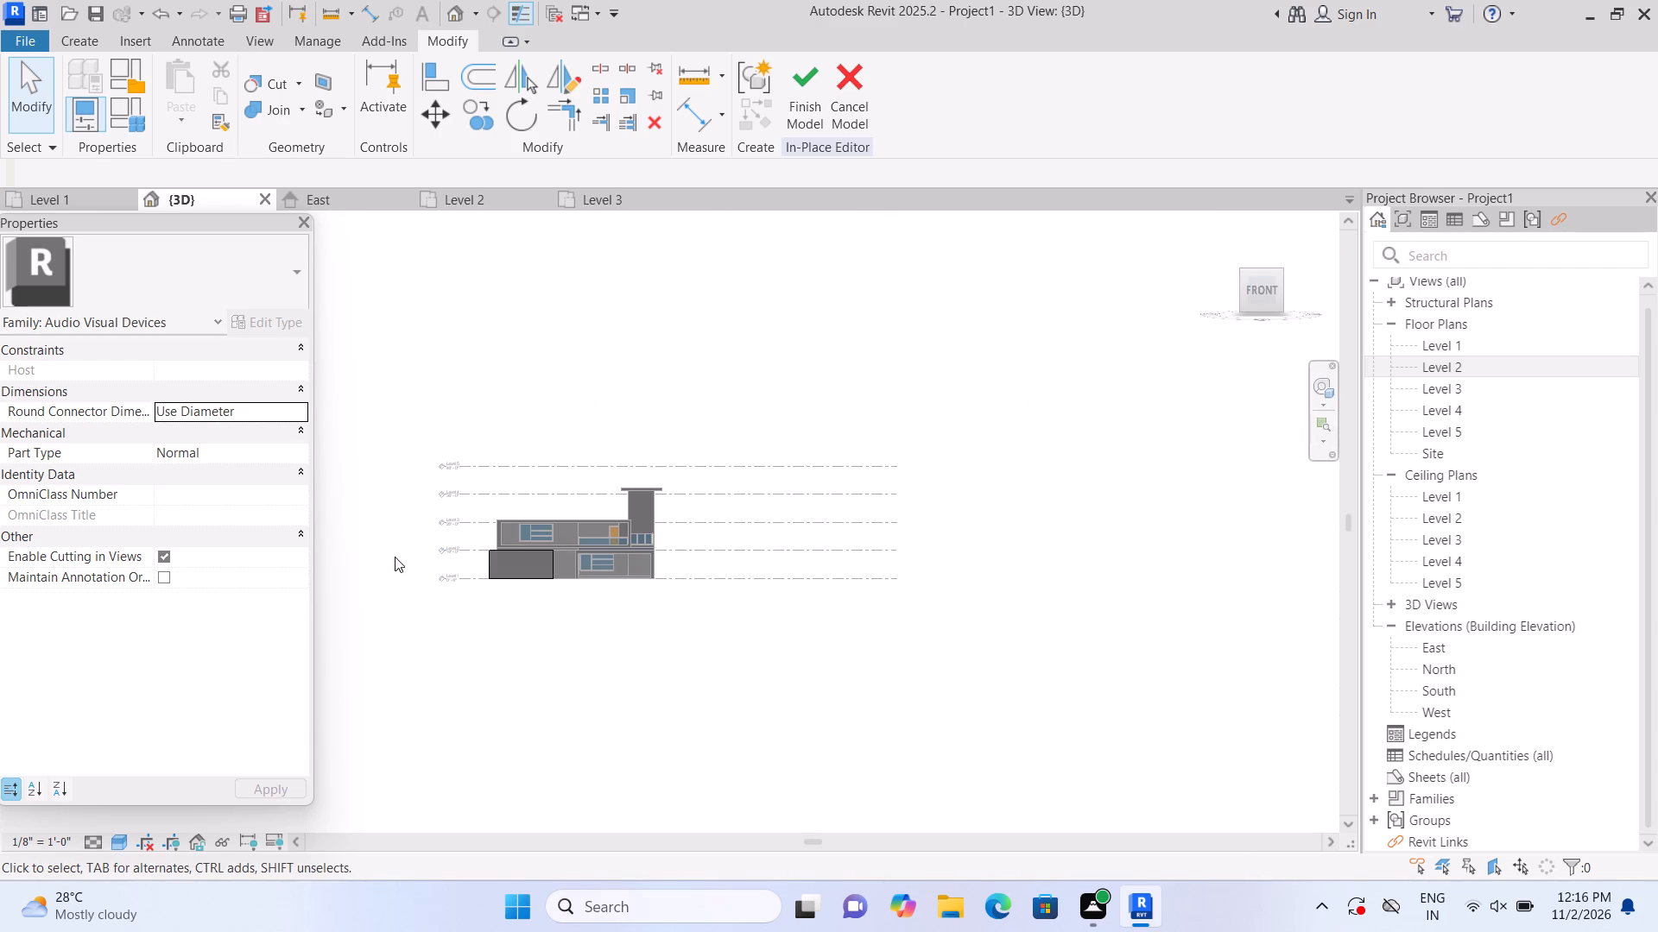
scroll(395, 552, "up", 6)
scroll(500, 553, "up", 1)
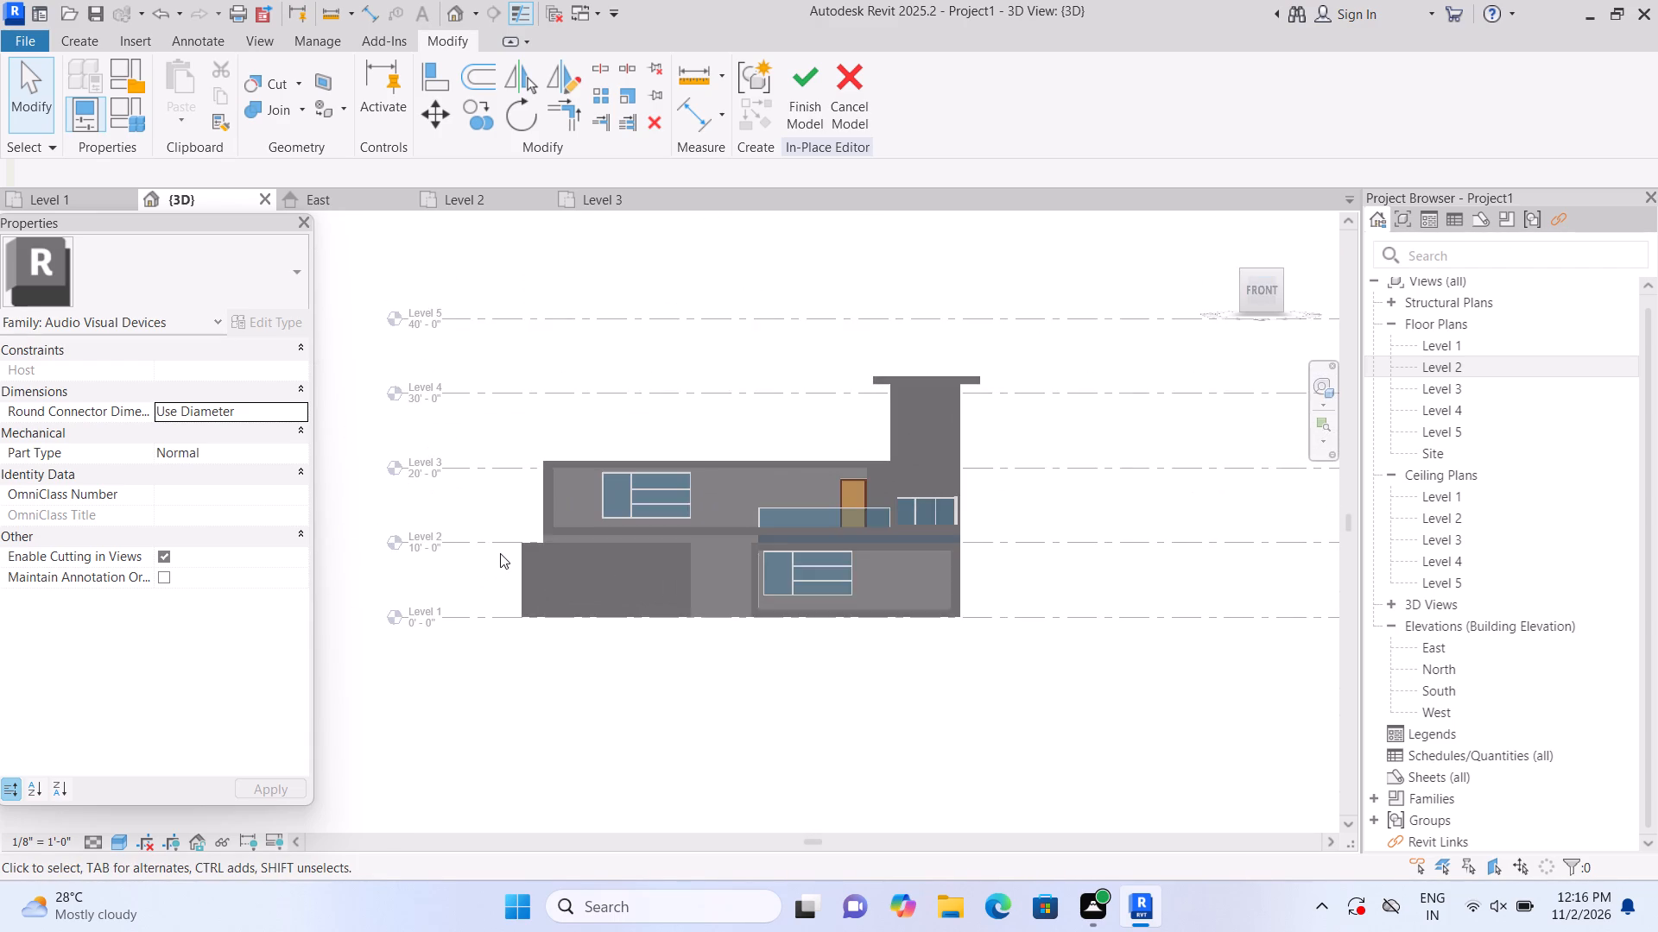
scroll(500, 553, "up", 3)
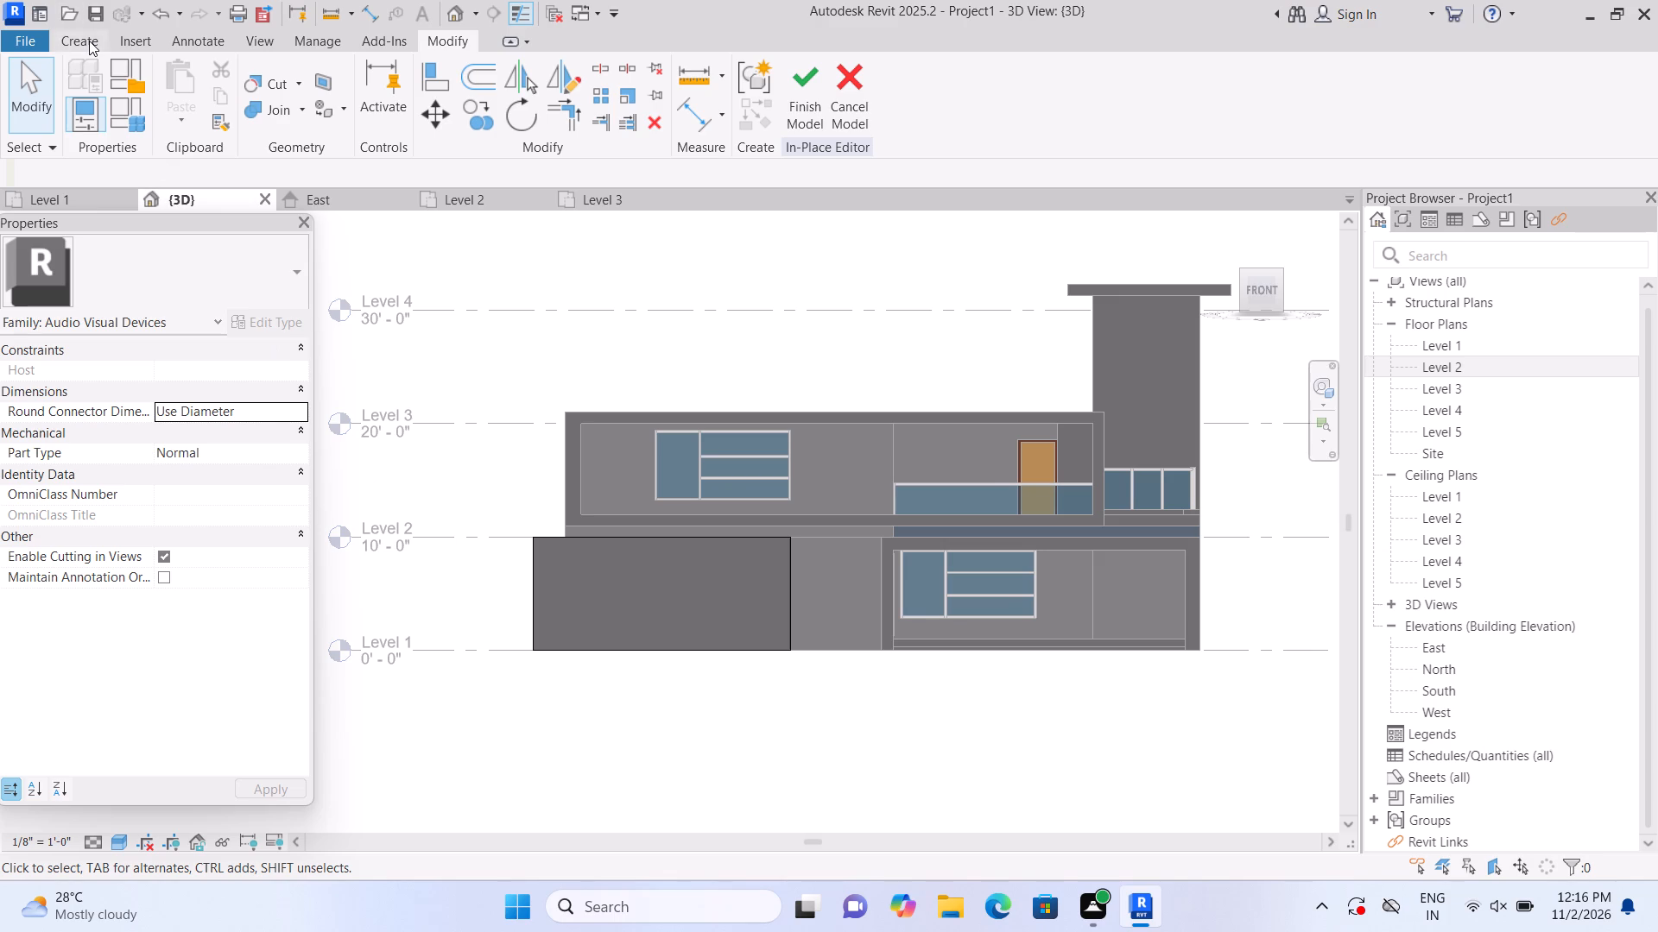
left_click(91, 35)
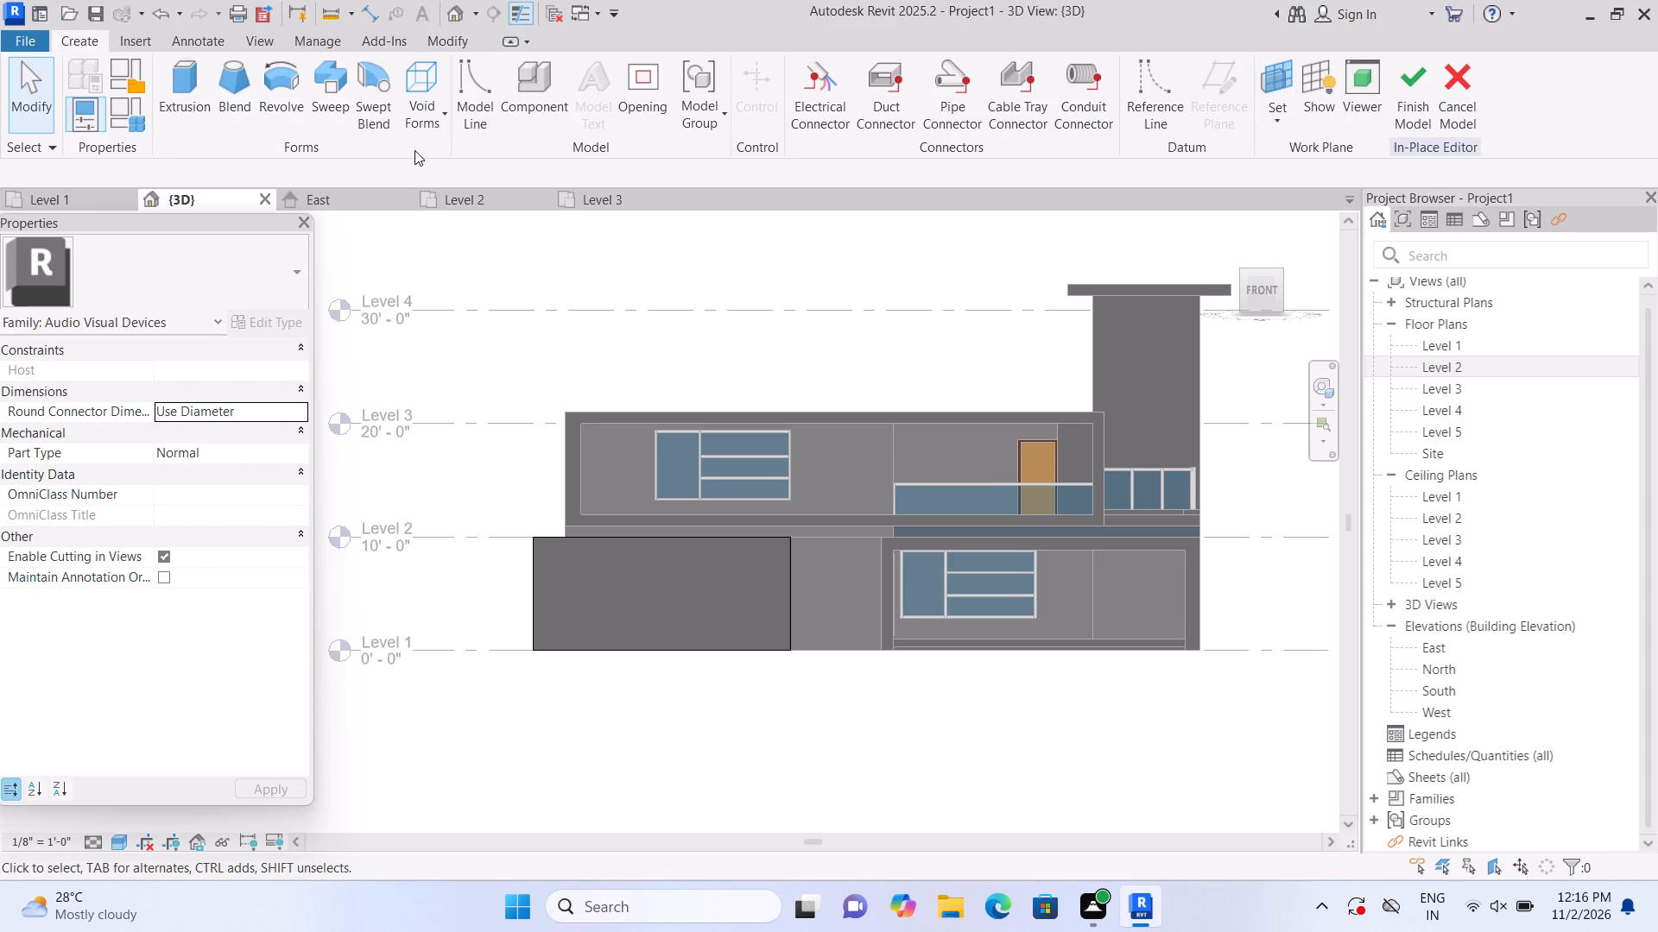
left_click(443, 113)
left_click(454, 151)
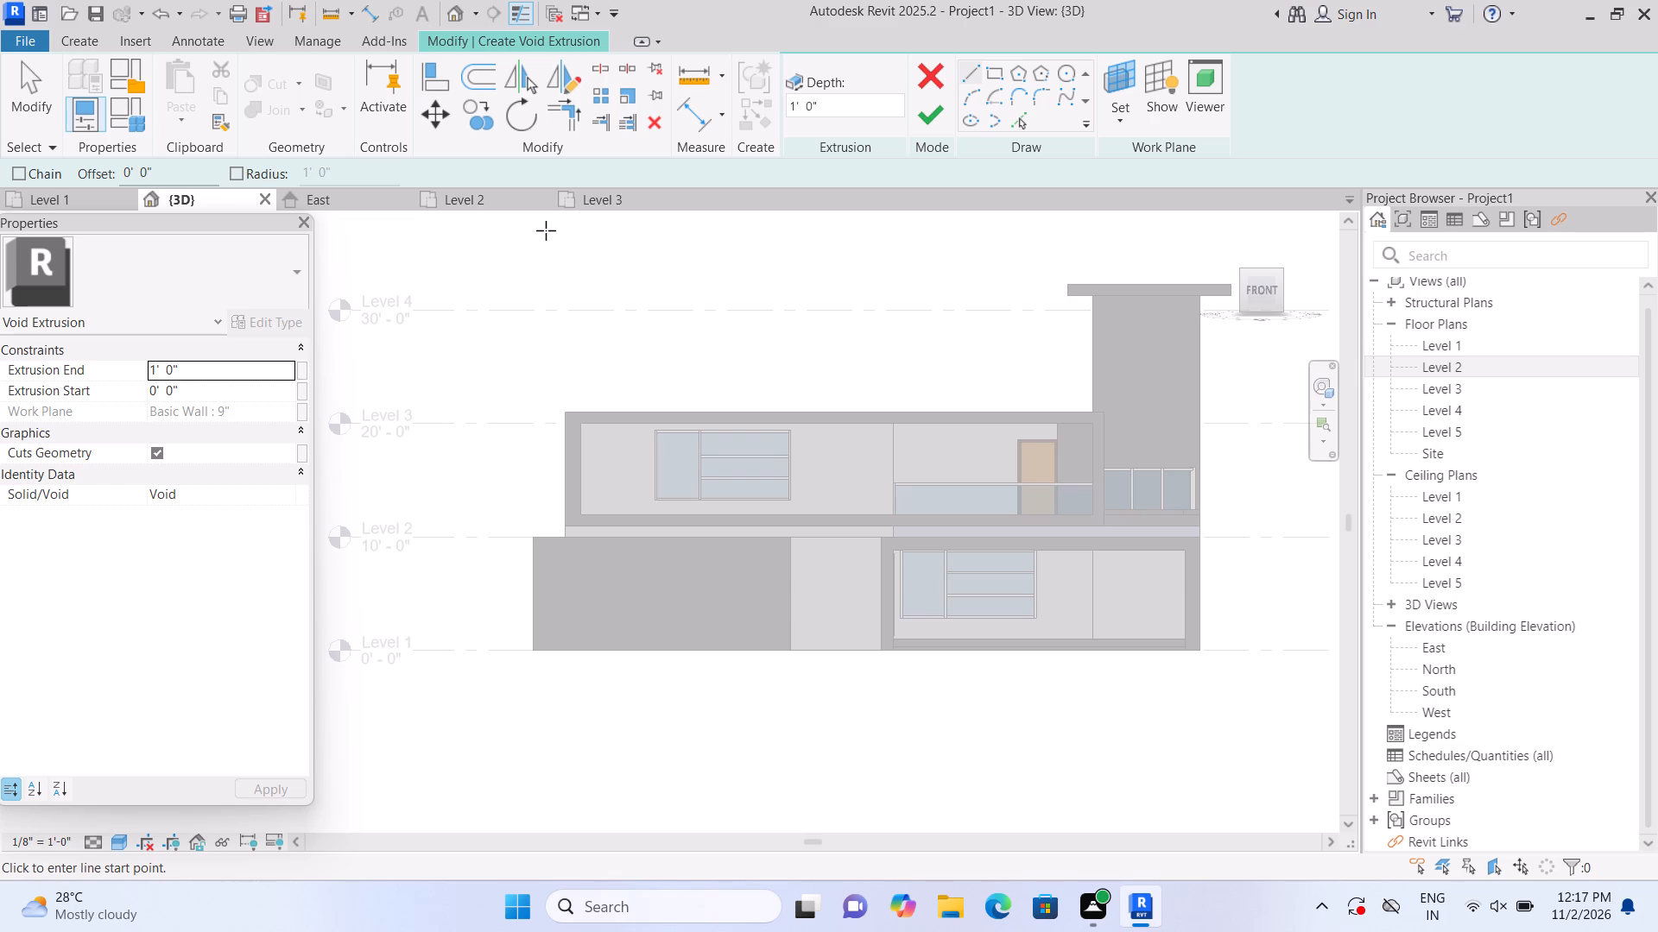
left_click(1104, 116)
left_click(1128, 210)
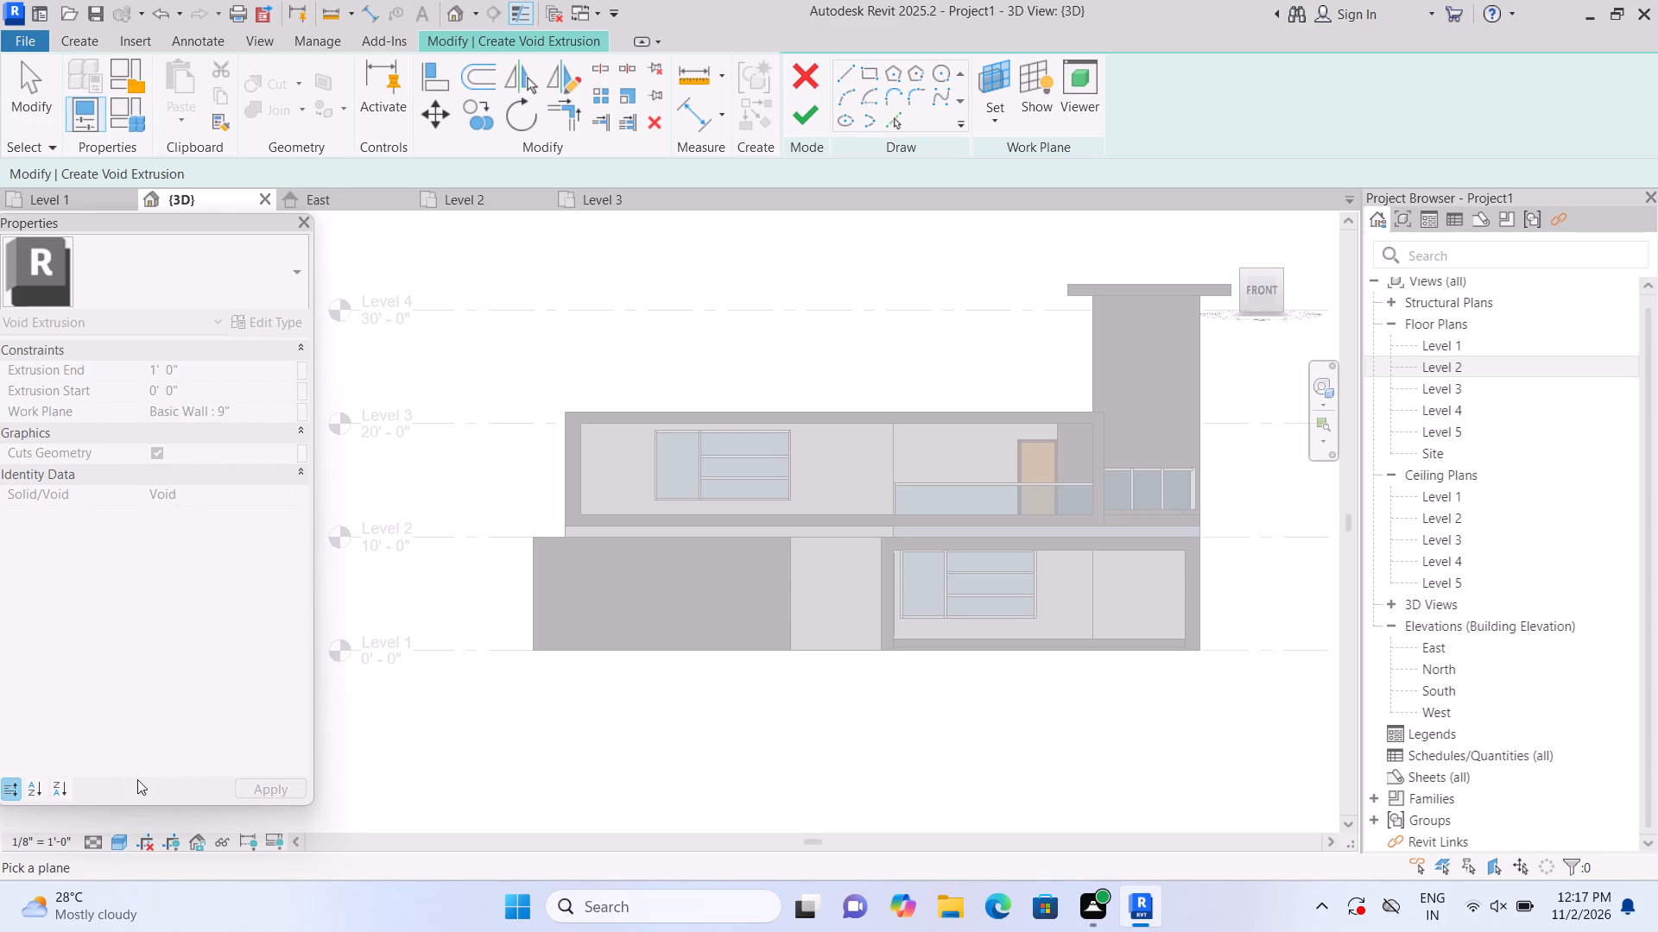
left_click(1000, 116)
left_click(1007, 196)
left_click(718, 559)
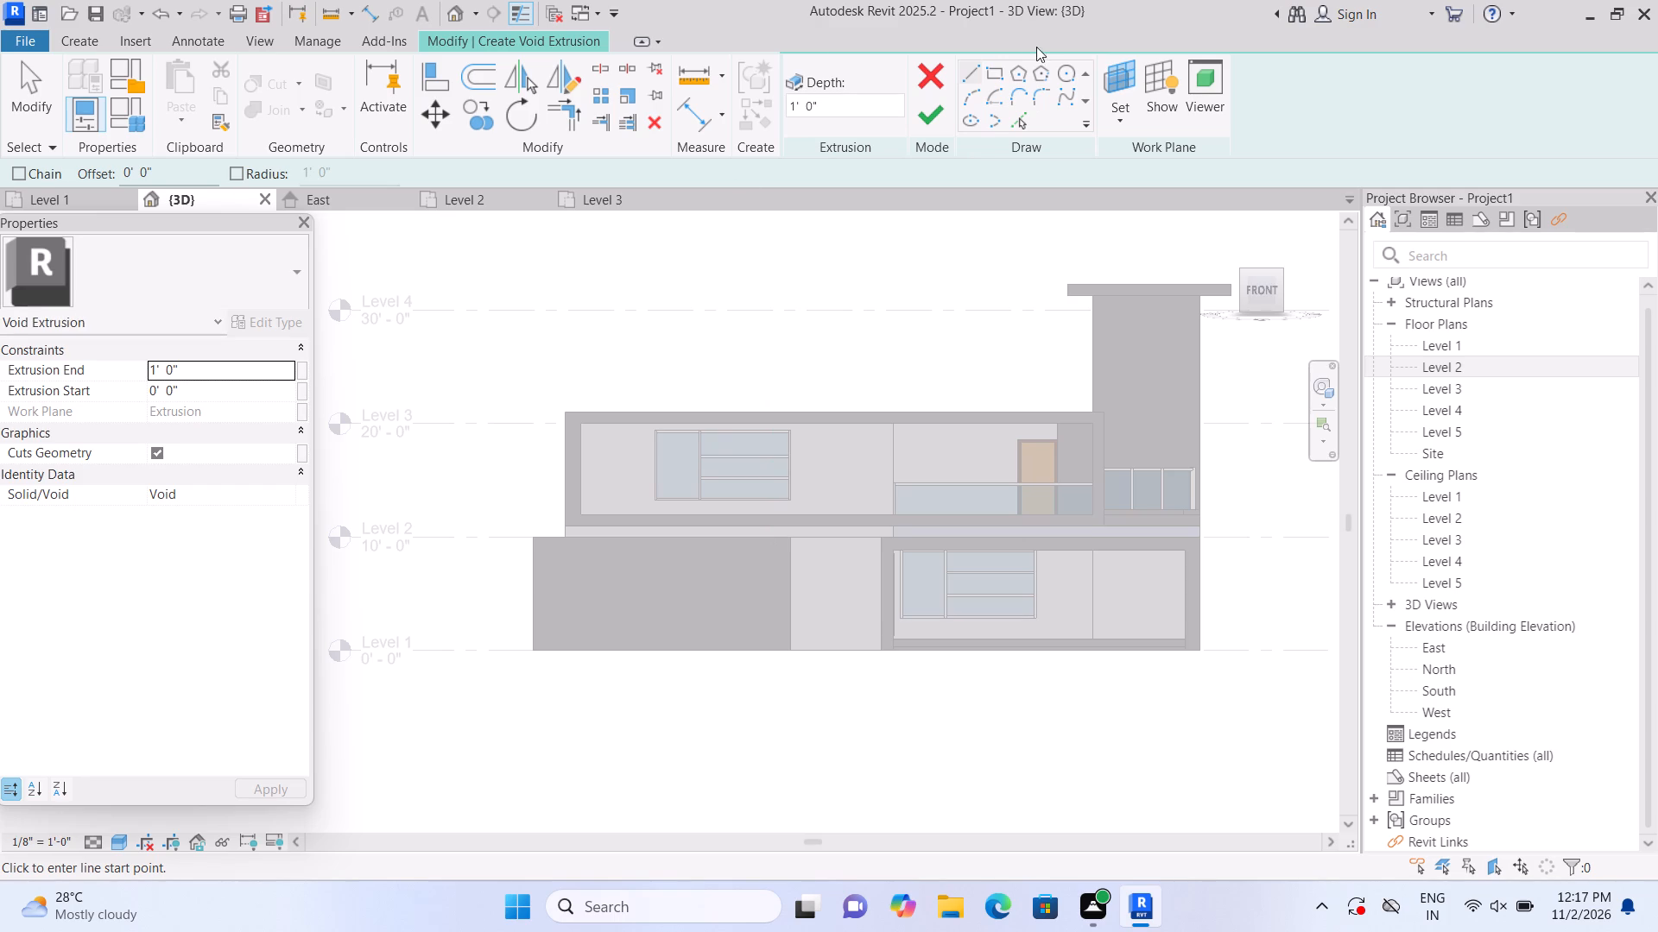
Sketch the void's rectangle about 19' 8" wide and 7' 6" high inside the front block's outline, leaving a border all round.
left_click(999, 70)
scroll(757, 587, "up", 2)
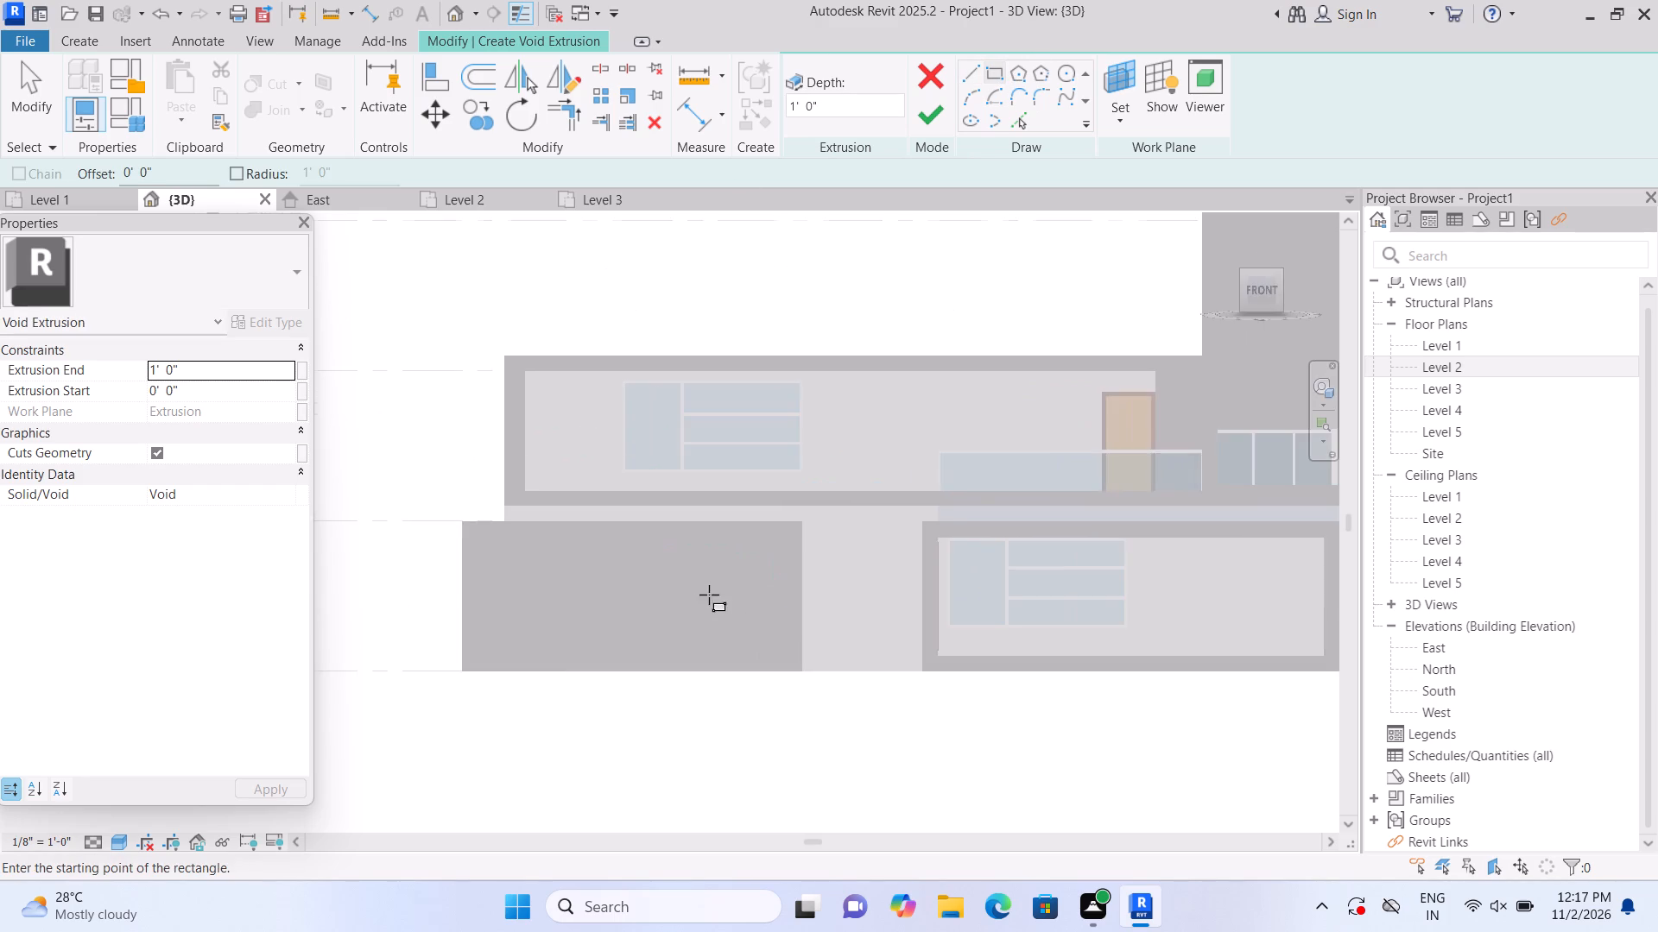
scroll(629, 583, "up", 1)
scroll(478, 560, "down", 1)
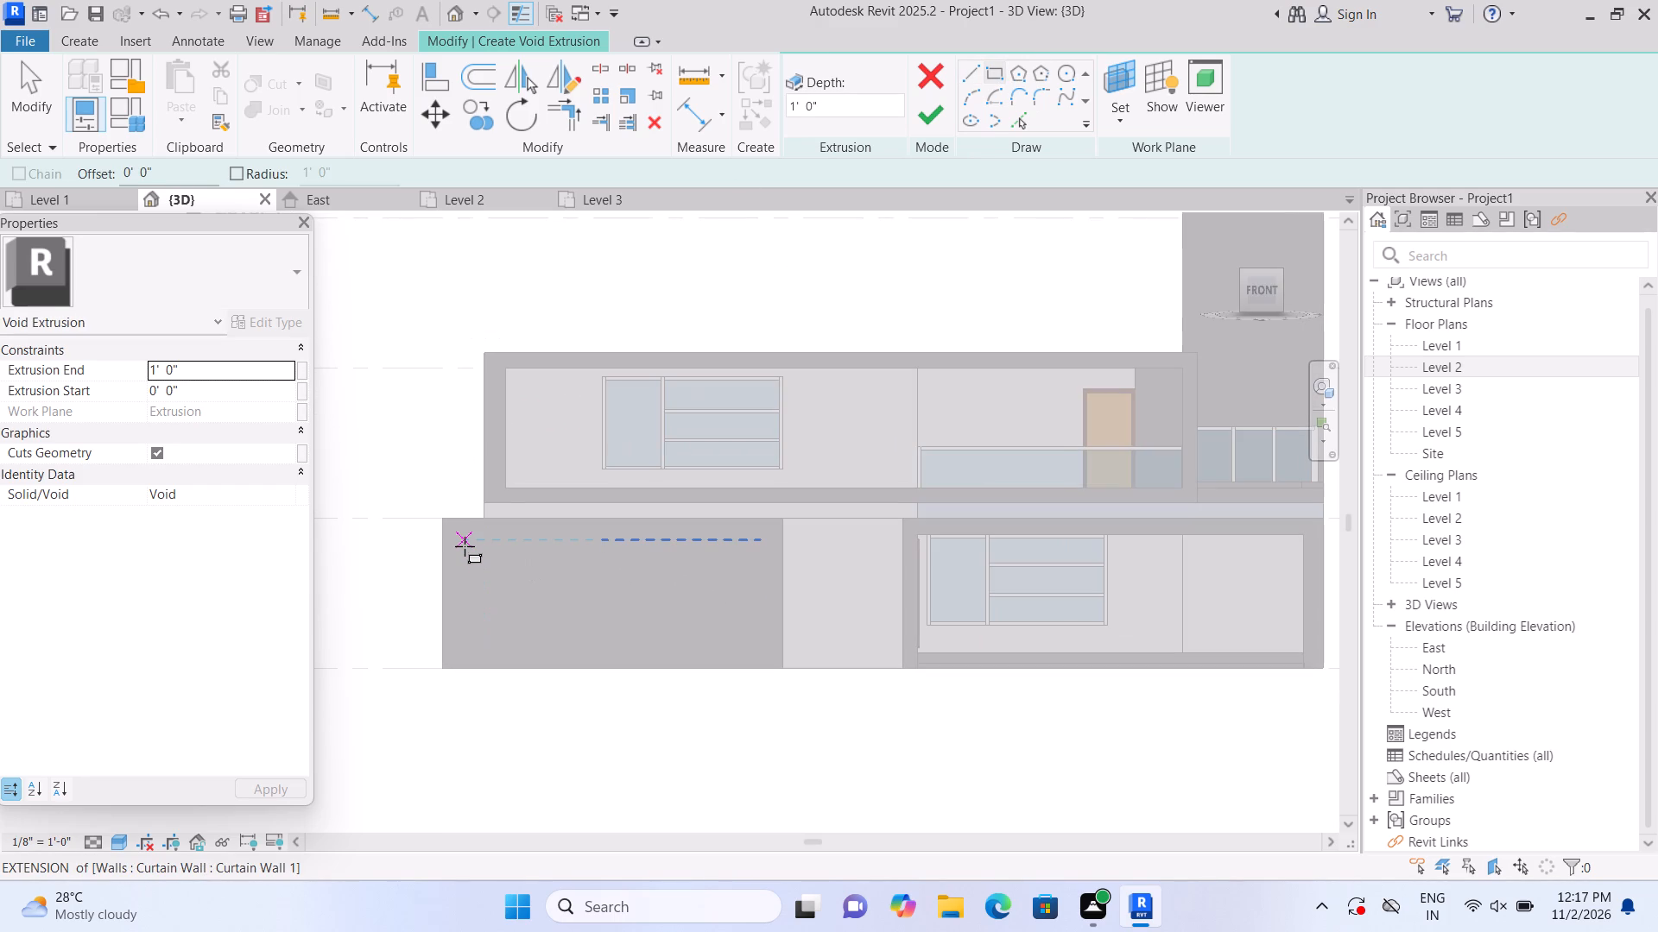
left_click(465, 546)
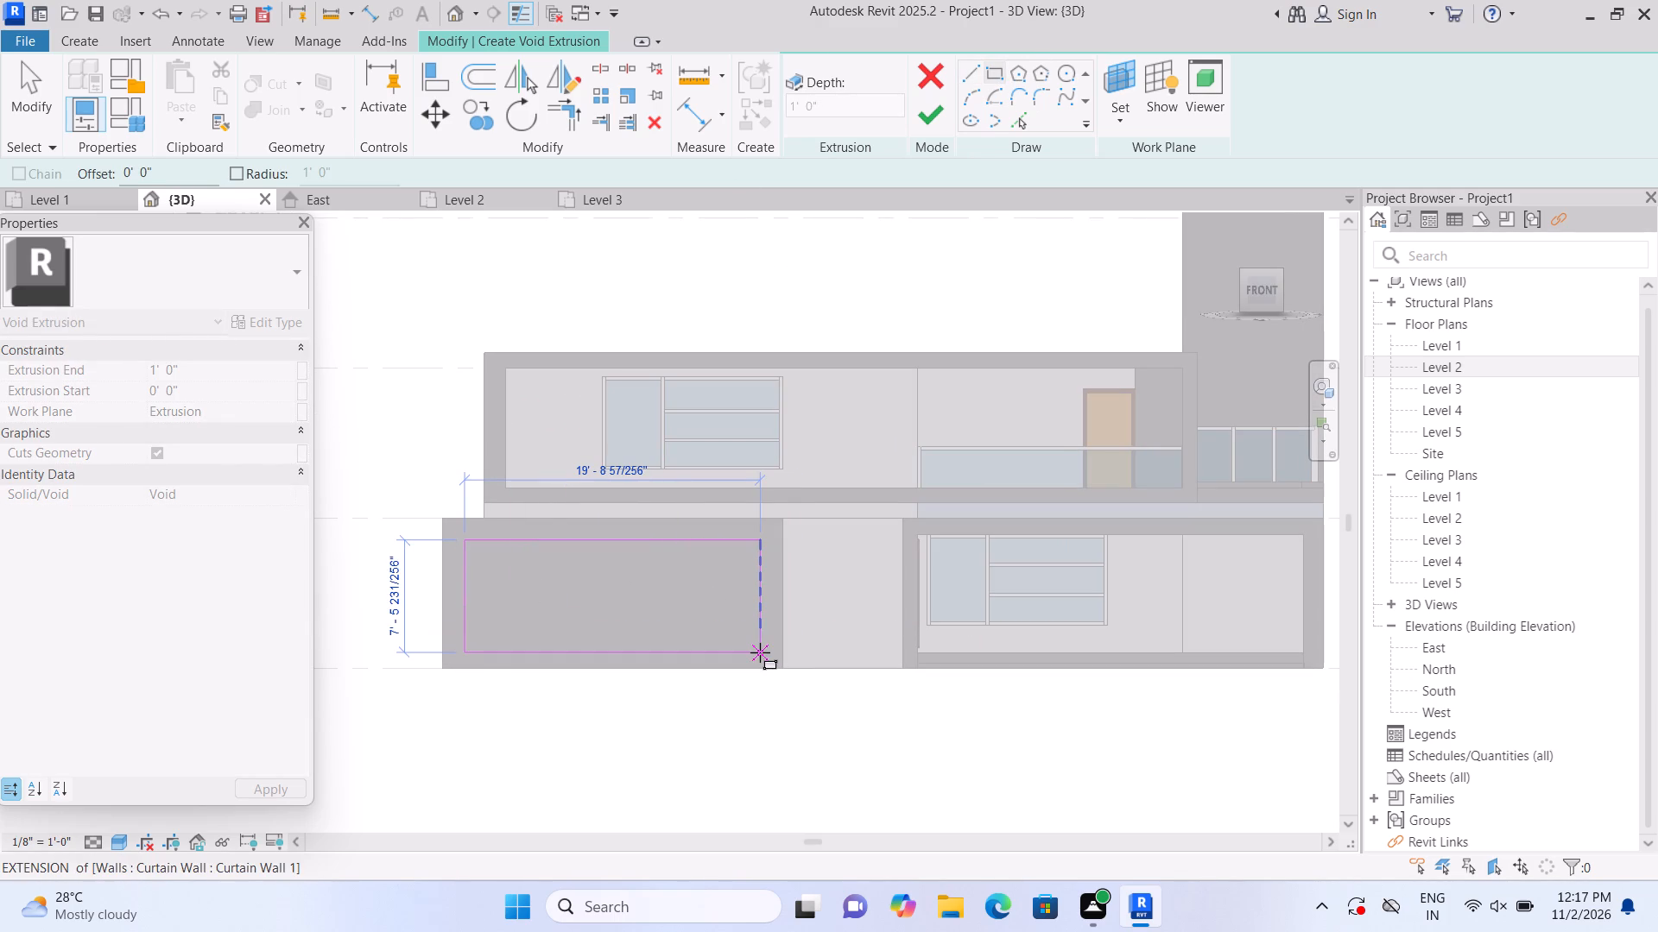
left_click(760, 652)
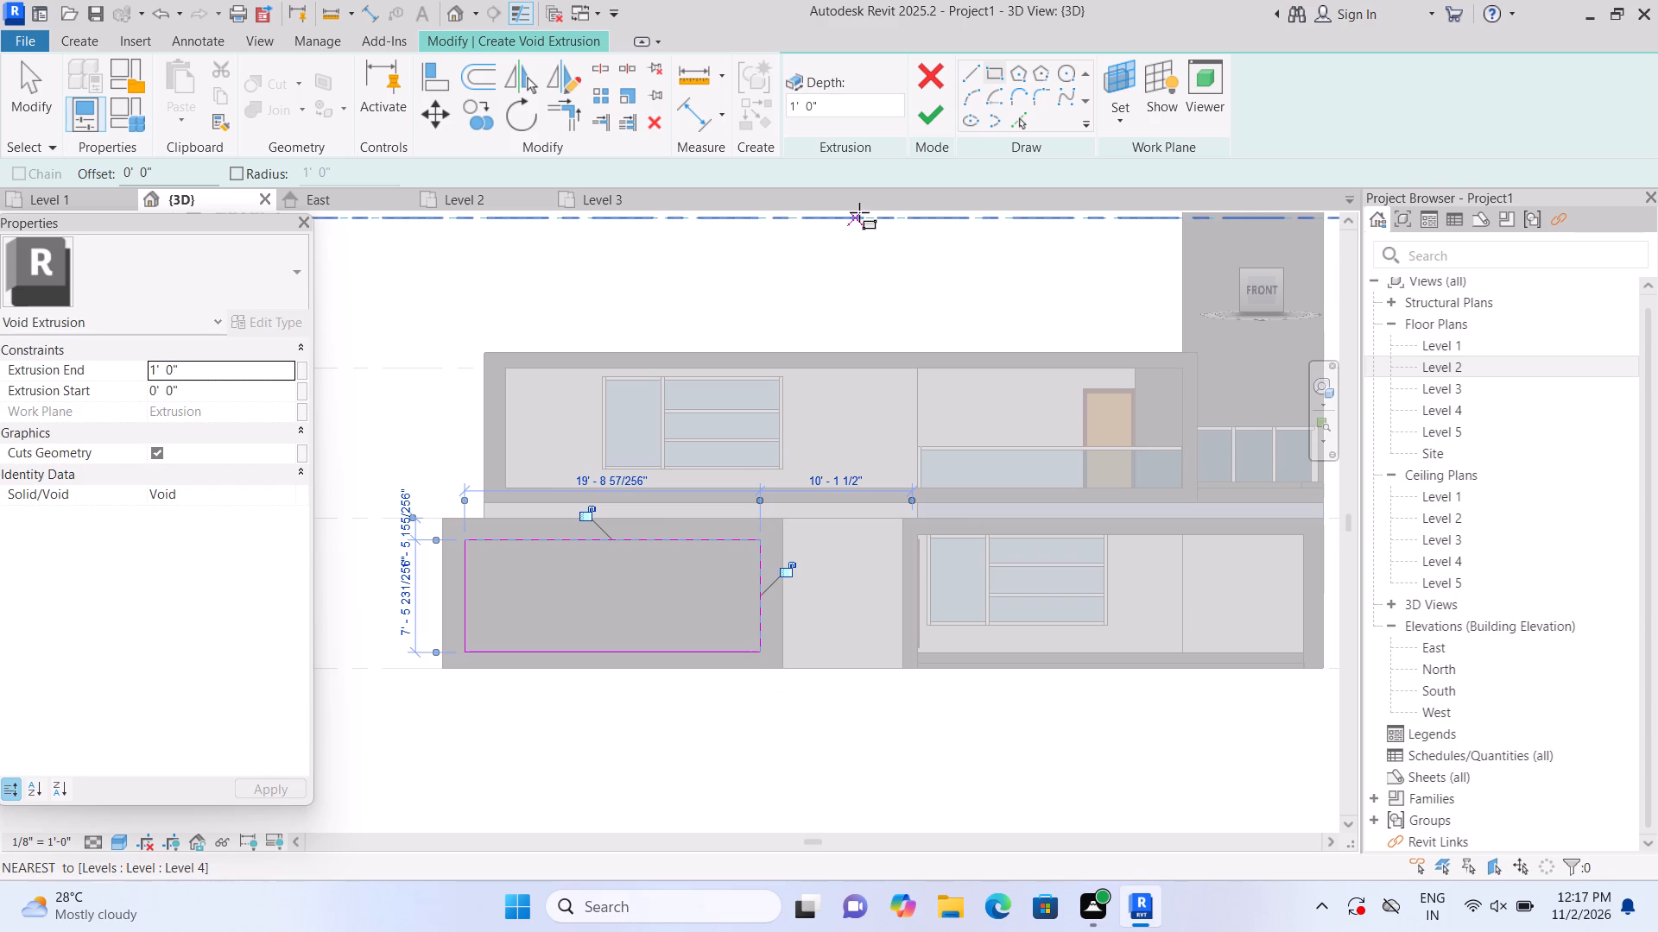
Set the void's extrusion end to 3' and finish it to hollow out the Level 1 front block.
left_click(258, 363)
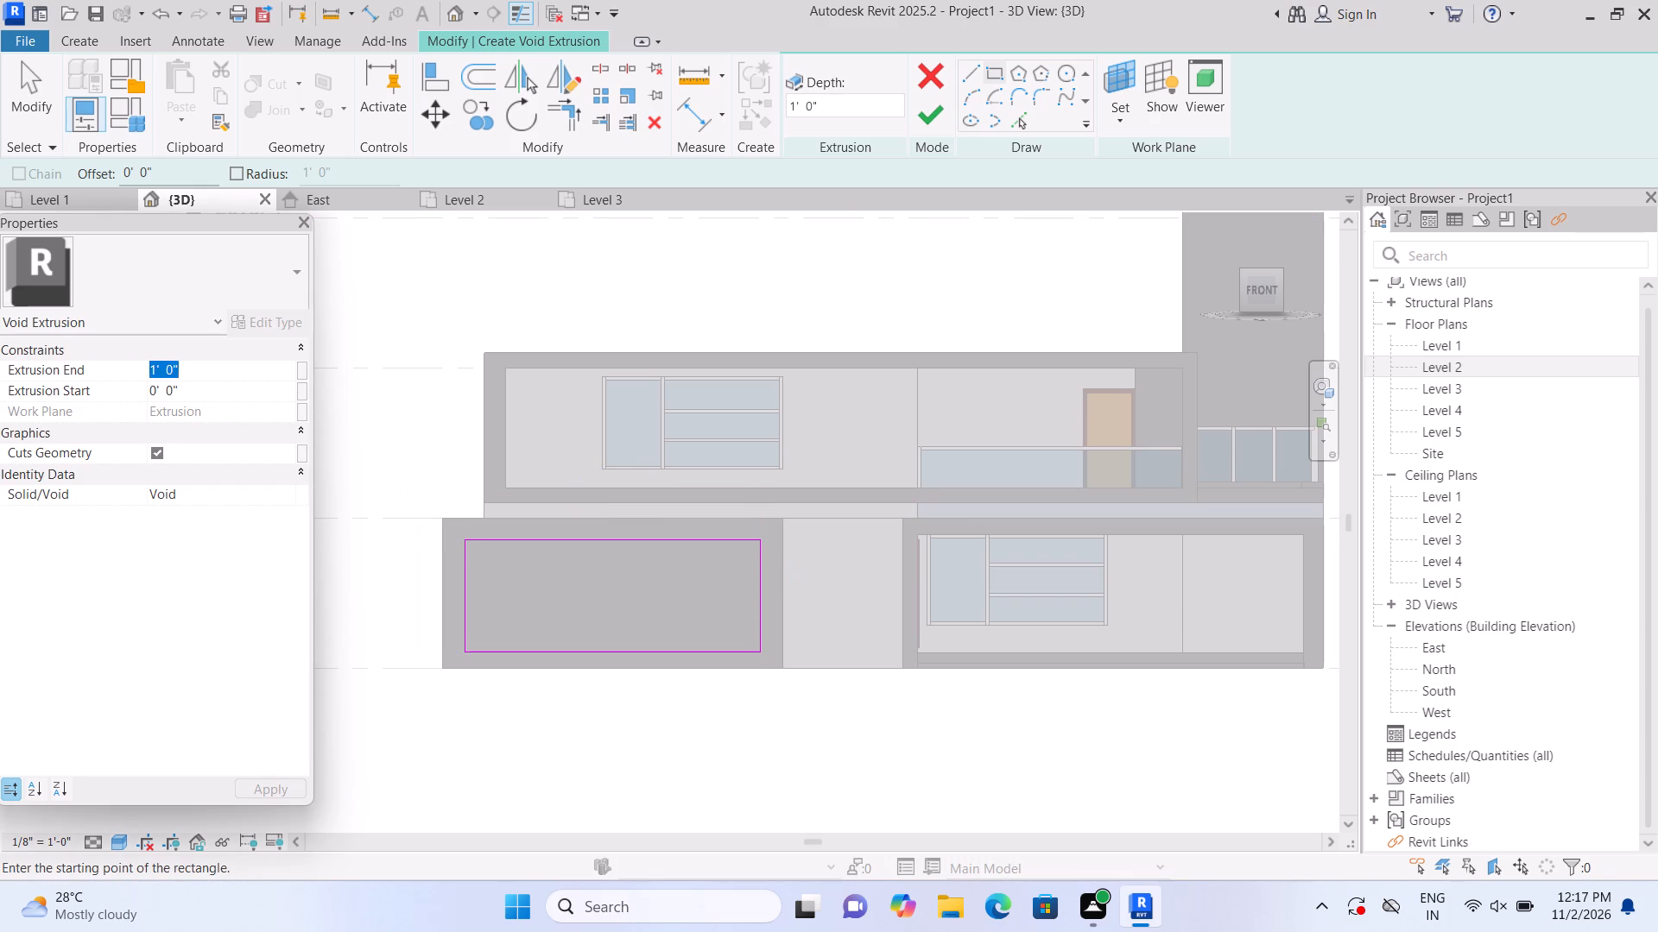
key("BackSpace")
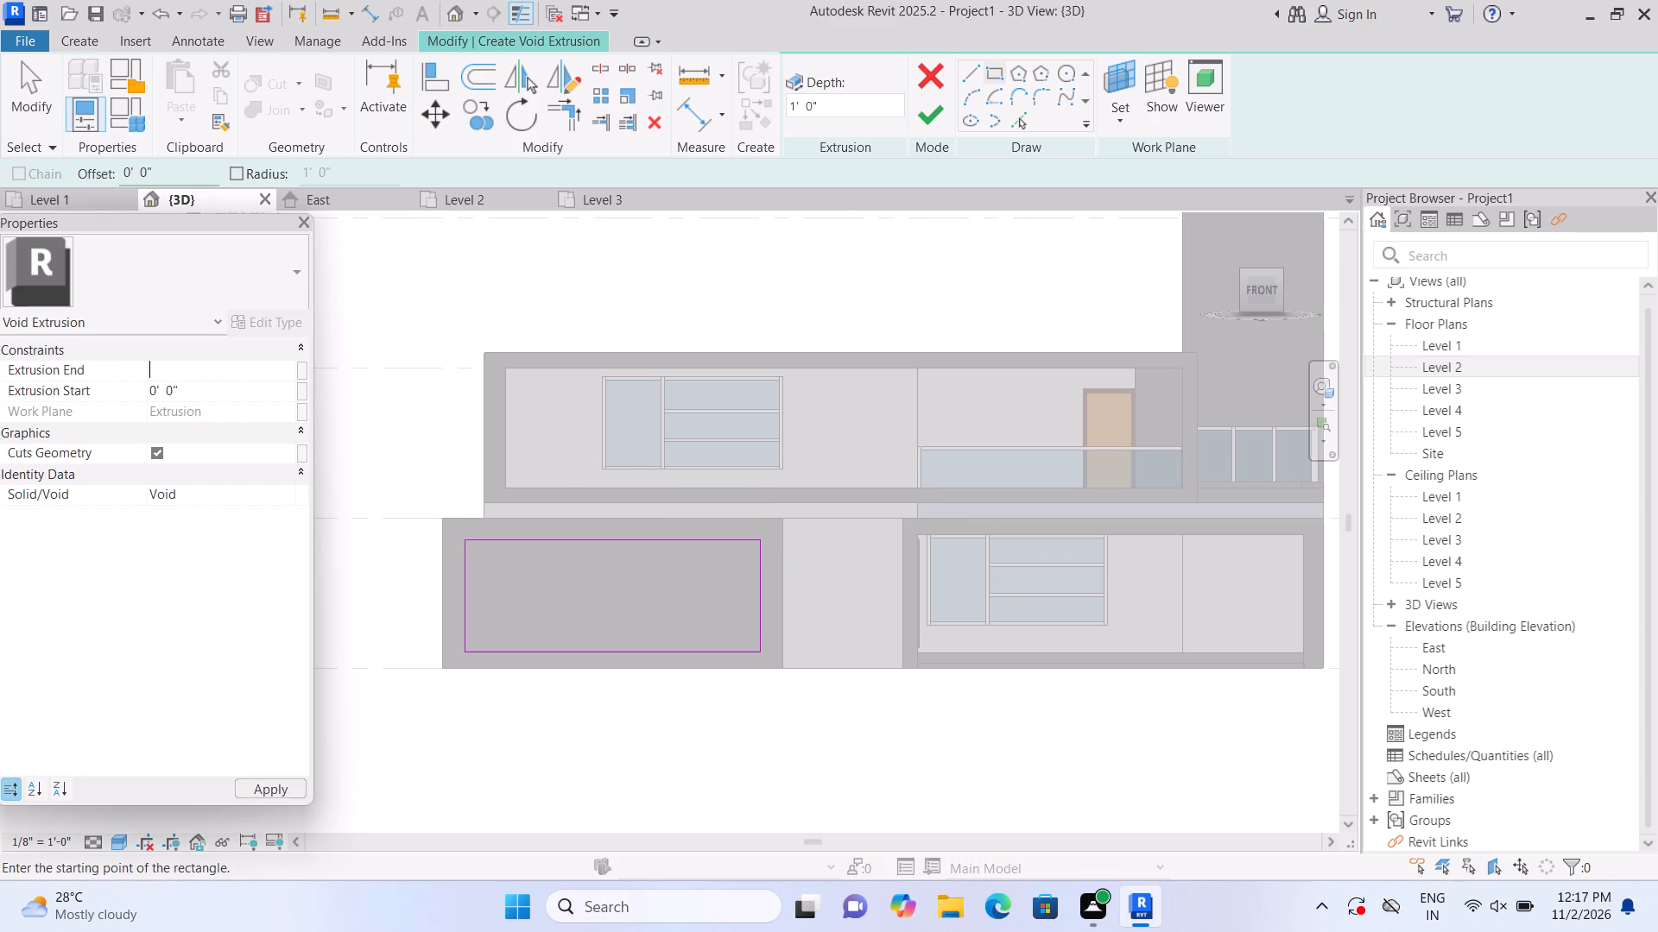
type("3'")
key("Return")
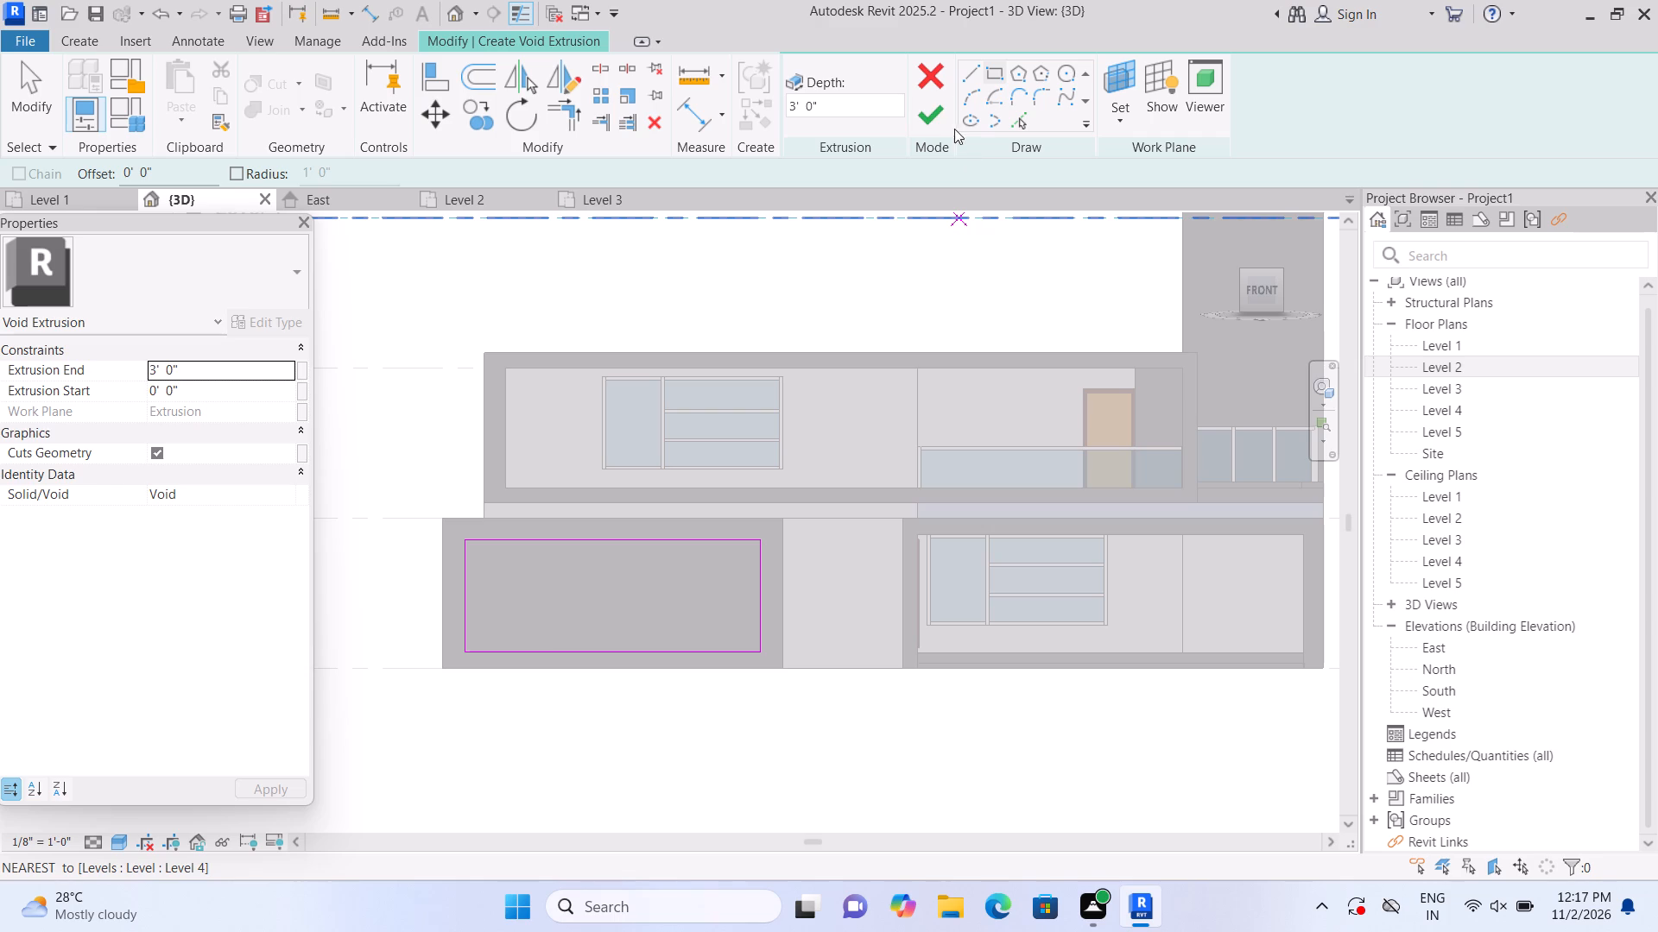
left_click(931, 115)
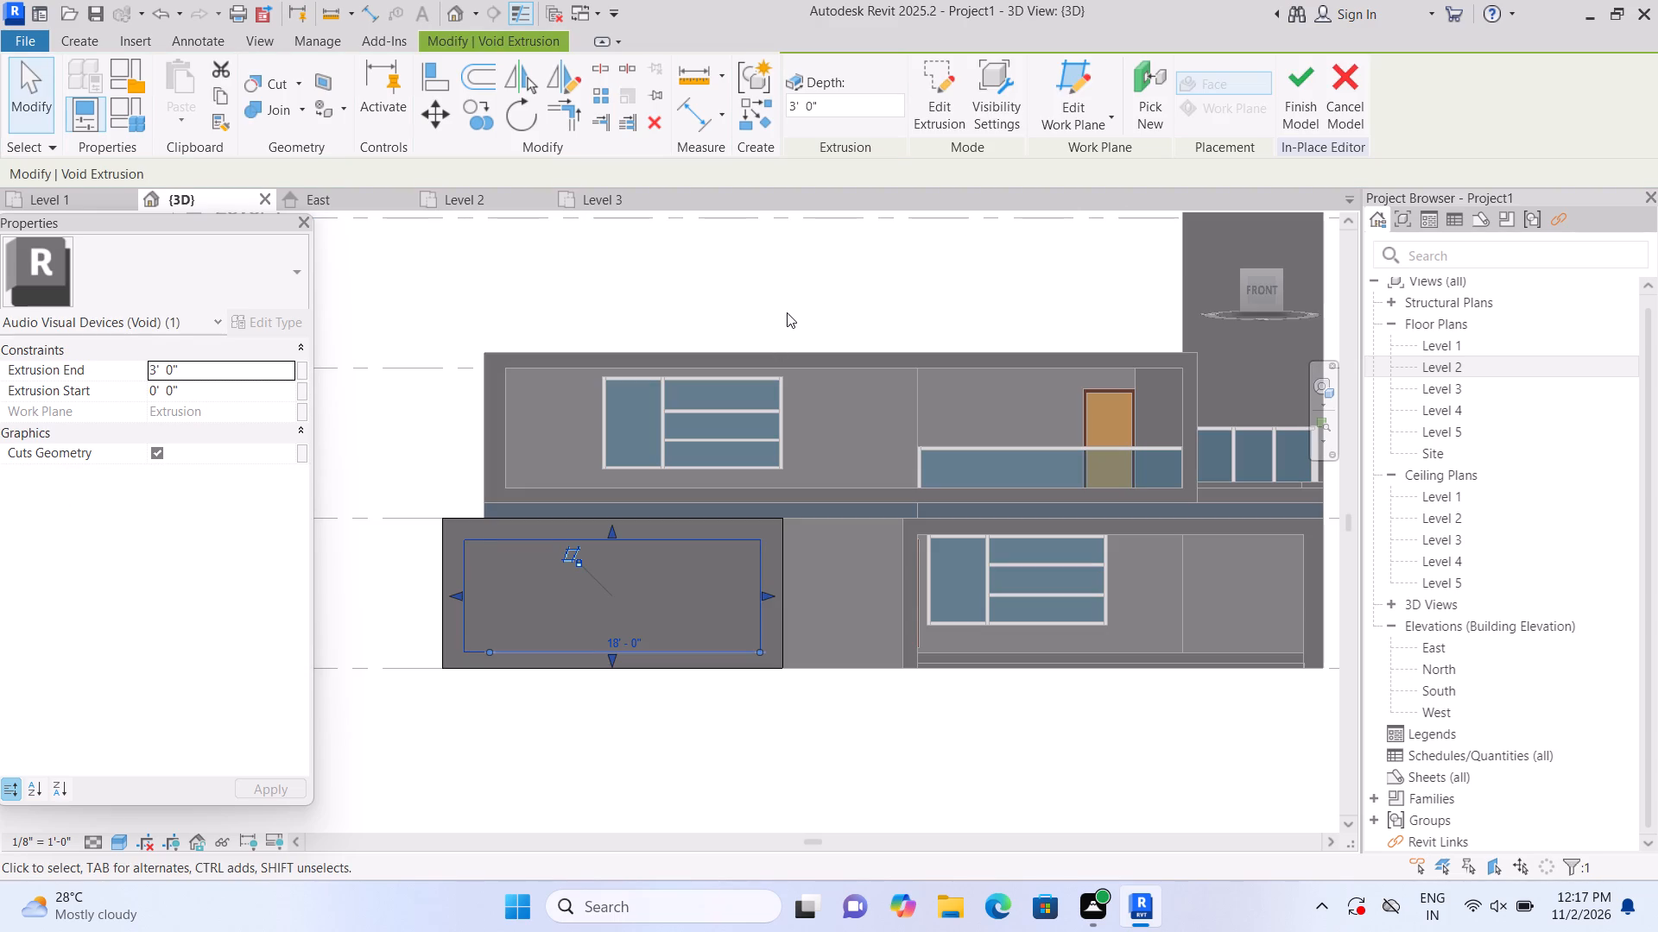
left_click(787, 312)
Examine the hollowed block and the opening around the Level 1 window from the front and in the isometric view.
scroll(792, 316, "down", 2)
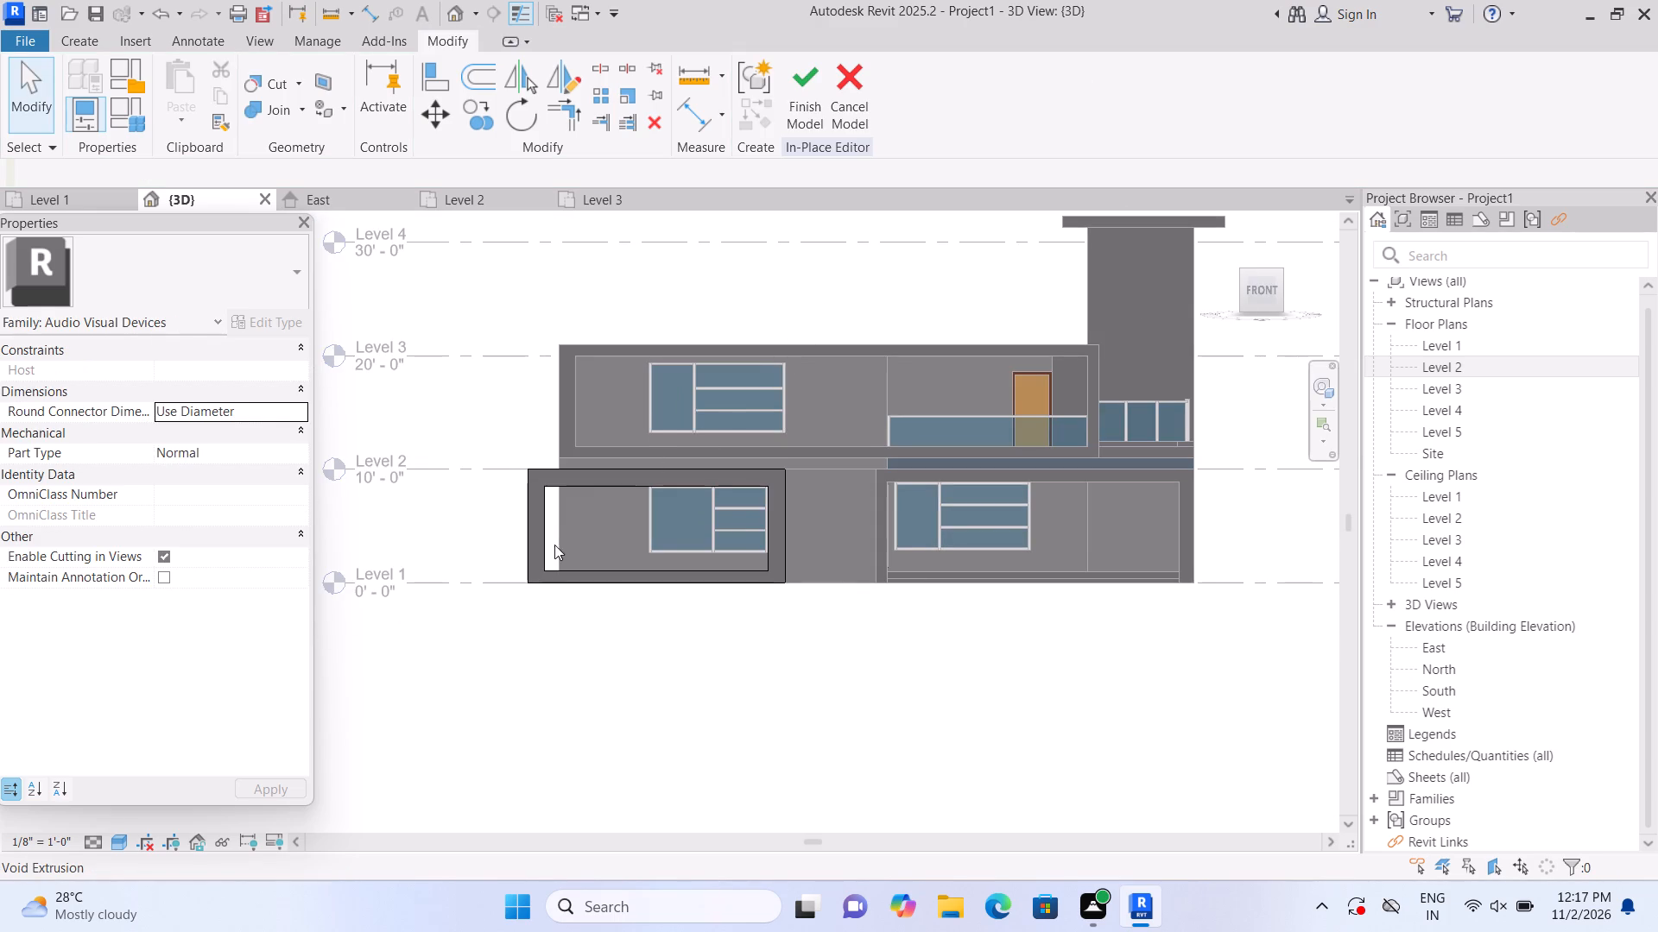
scroll(554, 545, "up", 3)
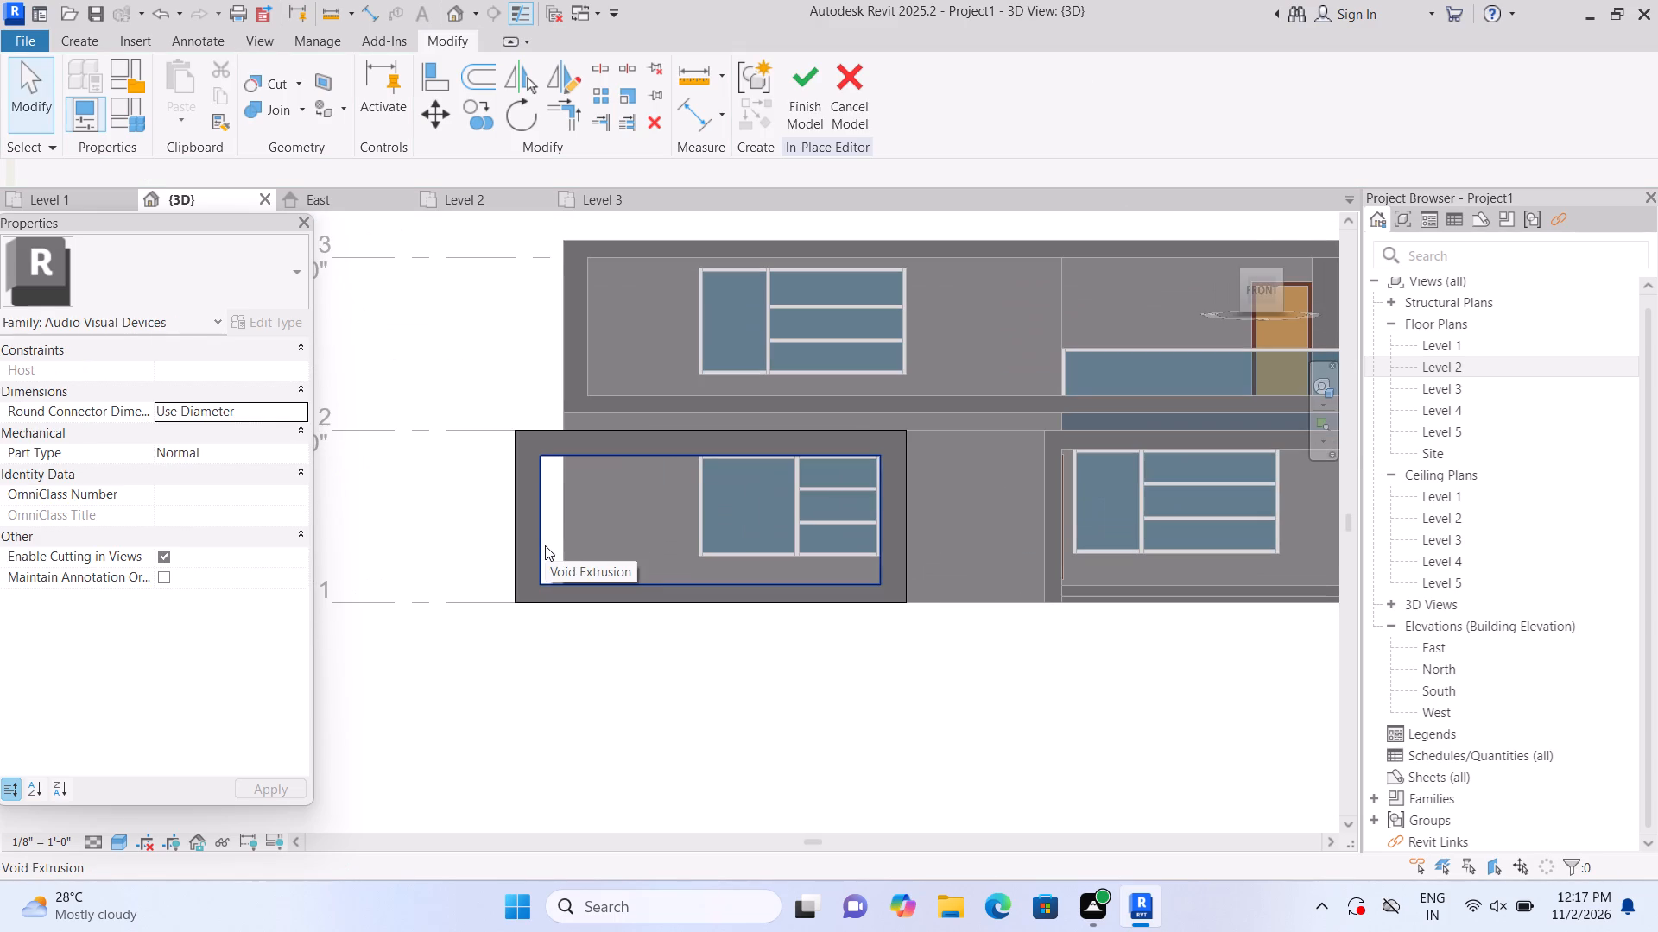
scroll(545, 546, "down", 1)
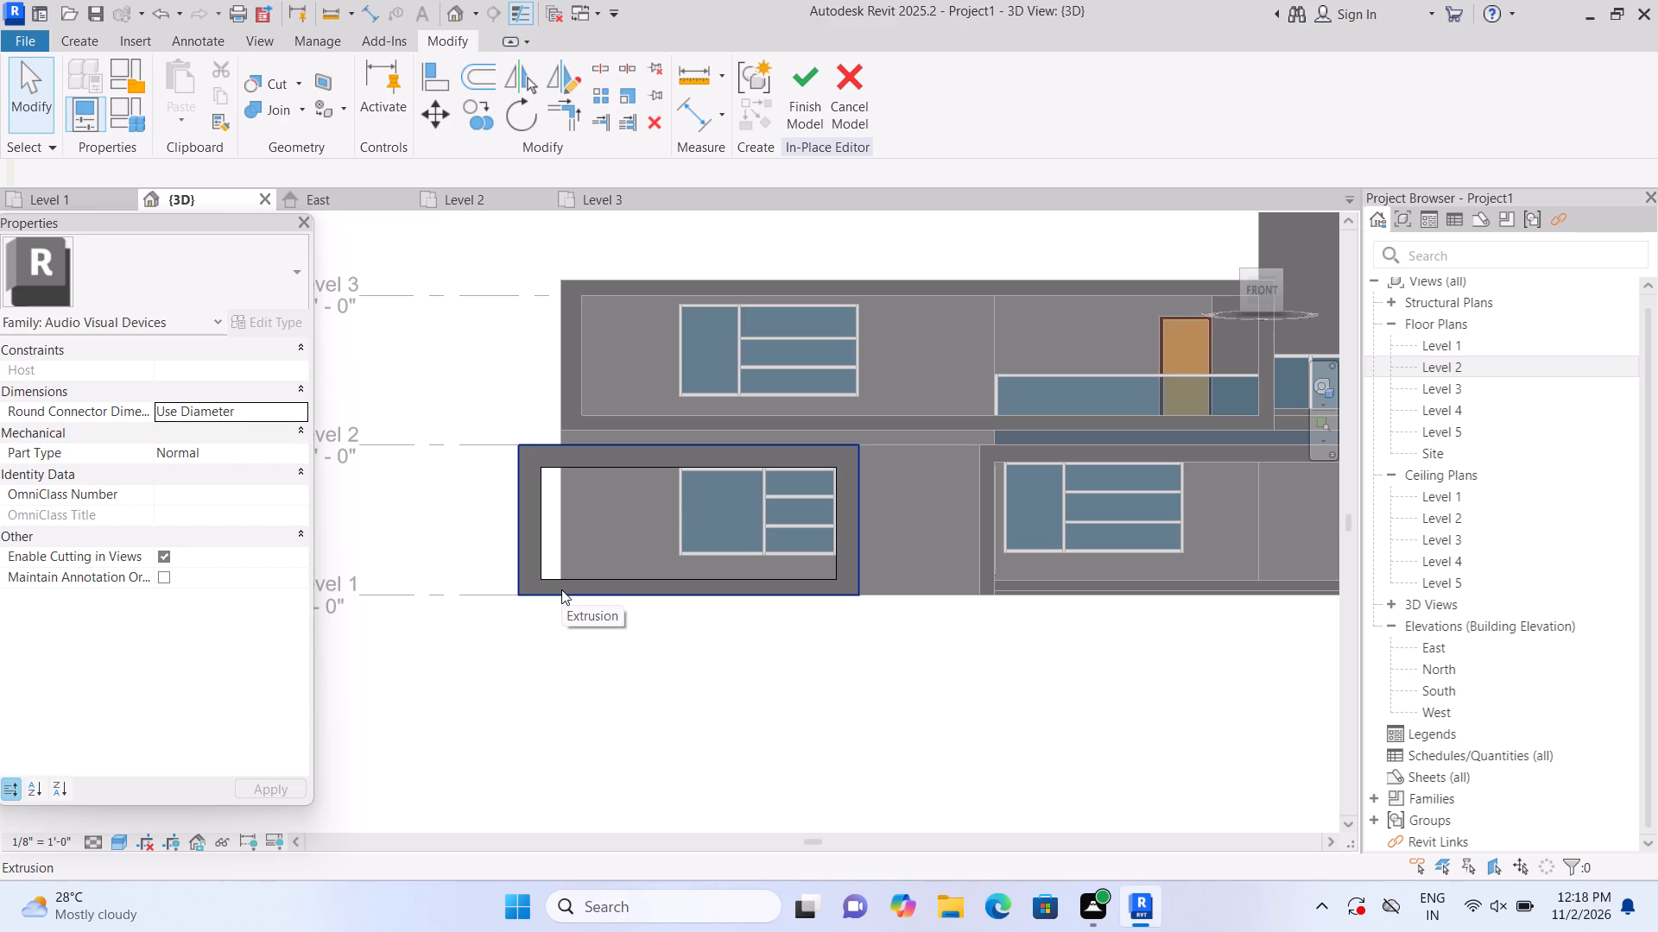
scroll(561, 589, "down", 1)
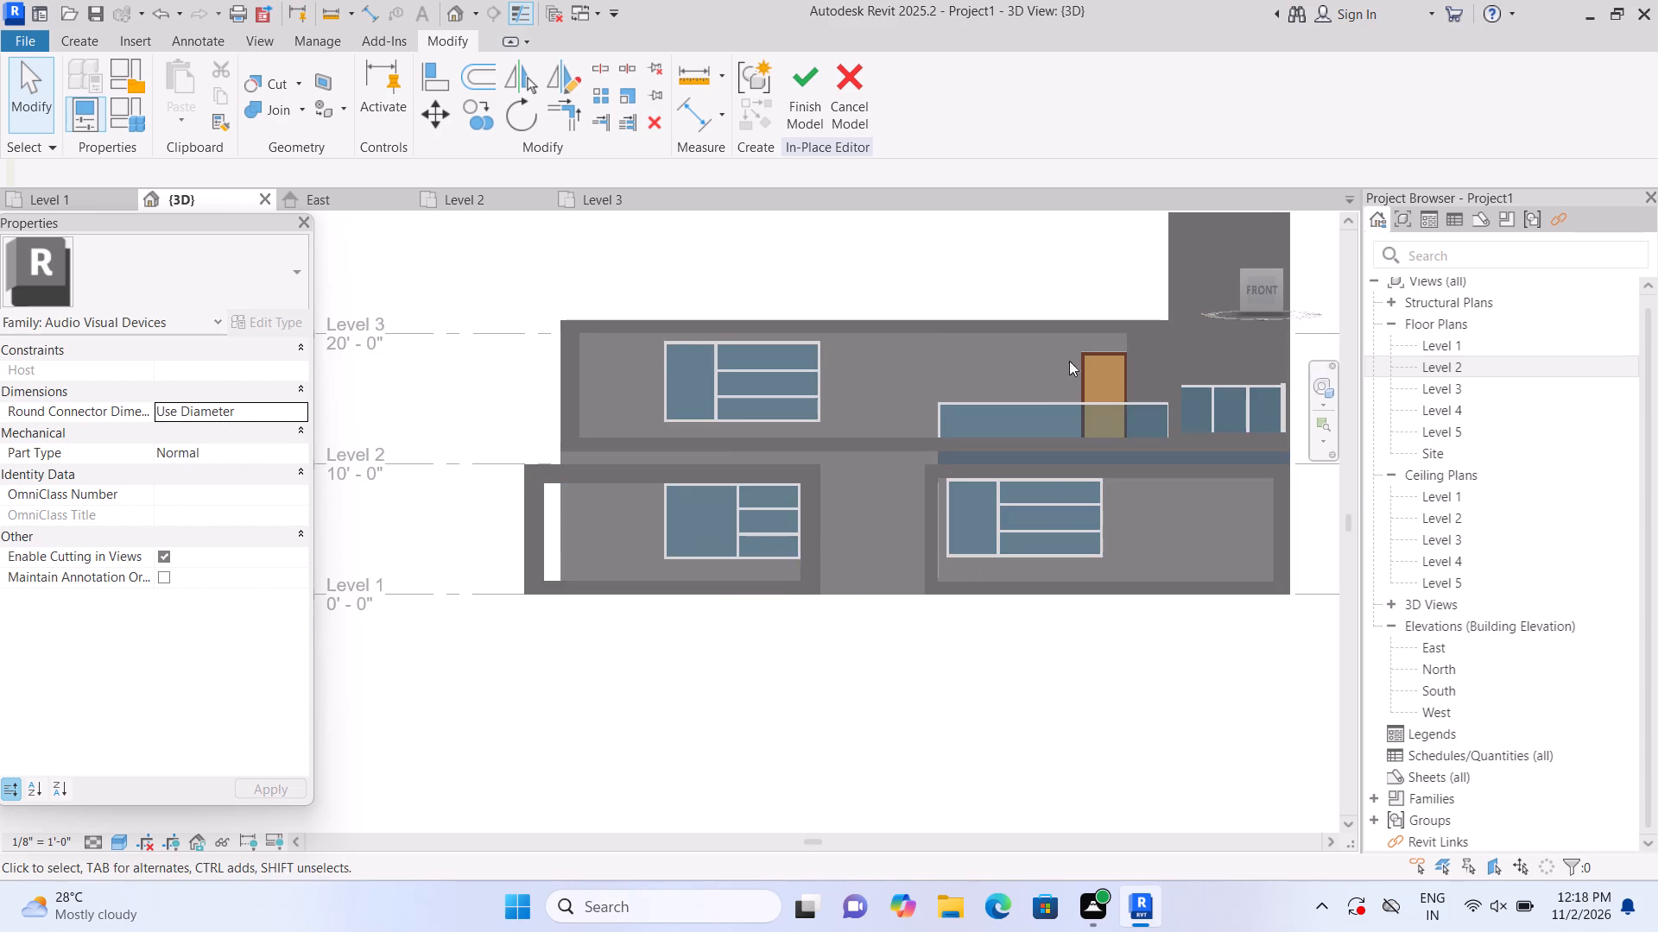
left_click(1223, 219)
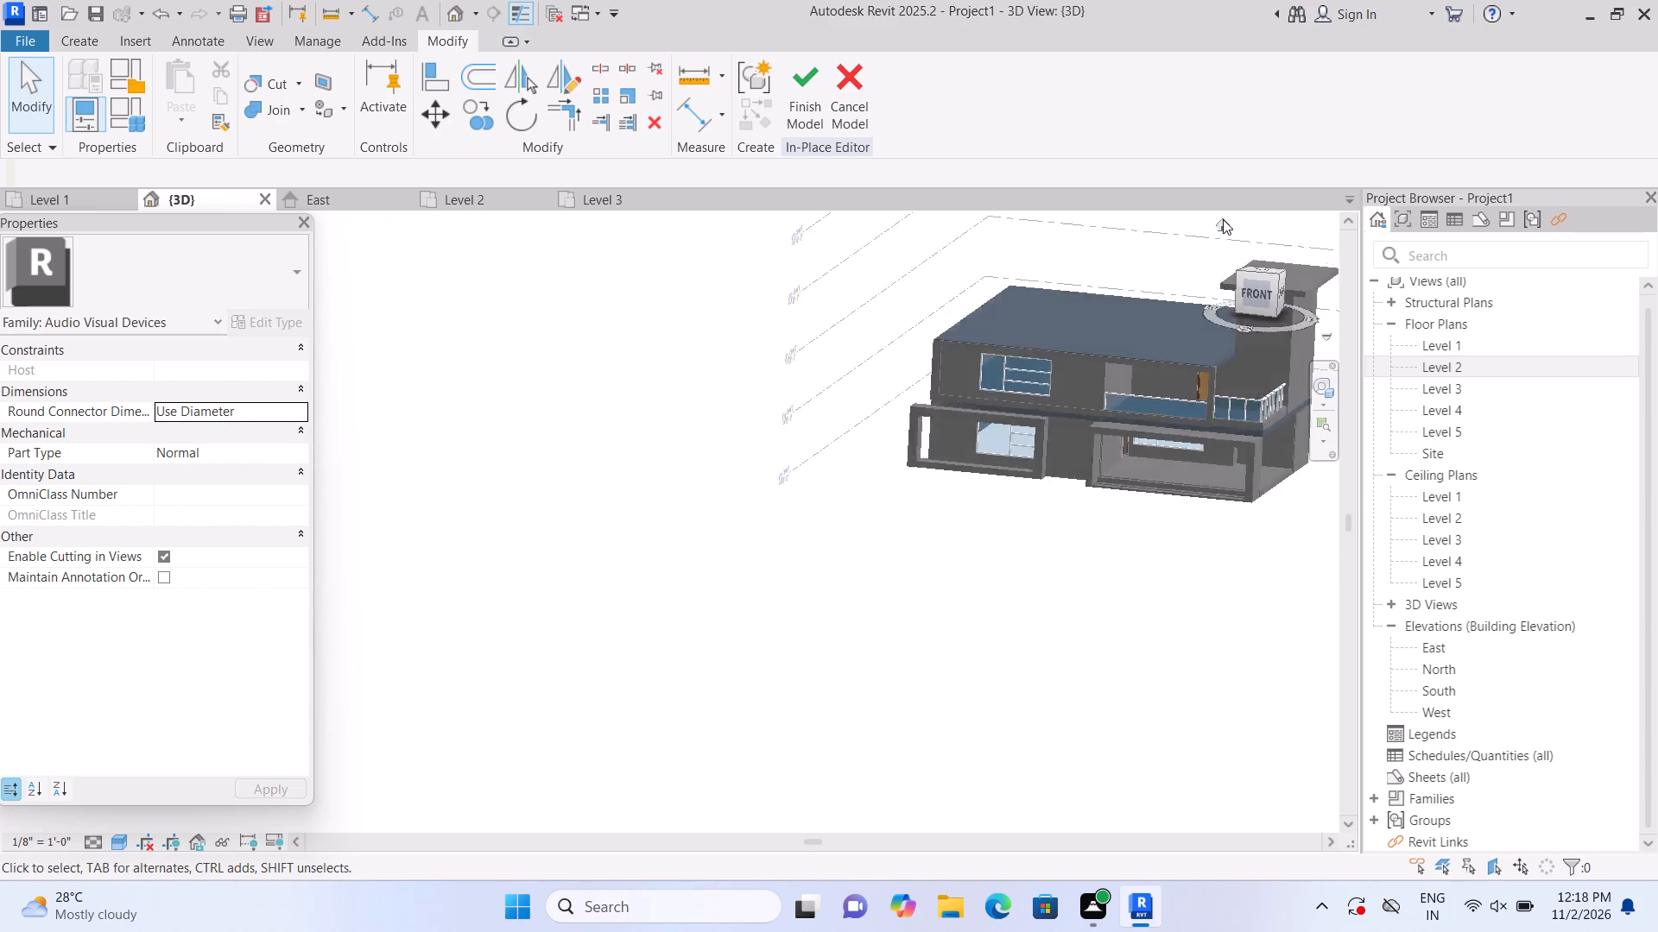
scroll(272, 595, "up", 7)
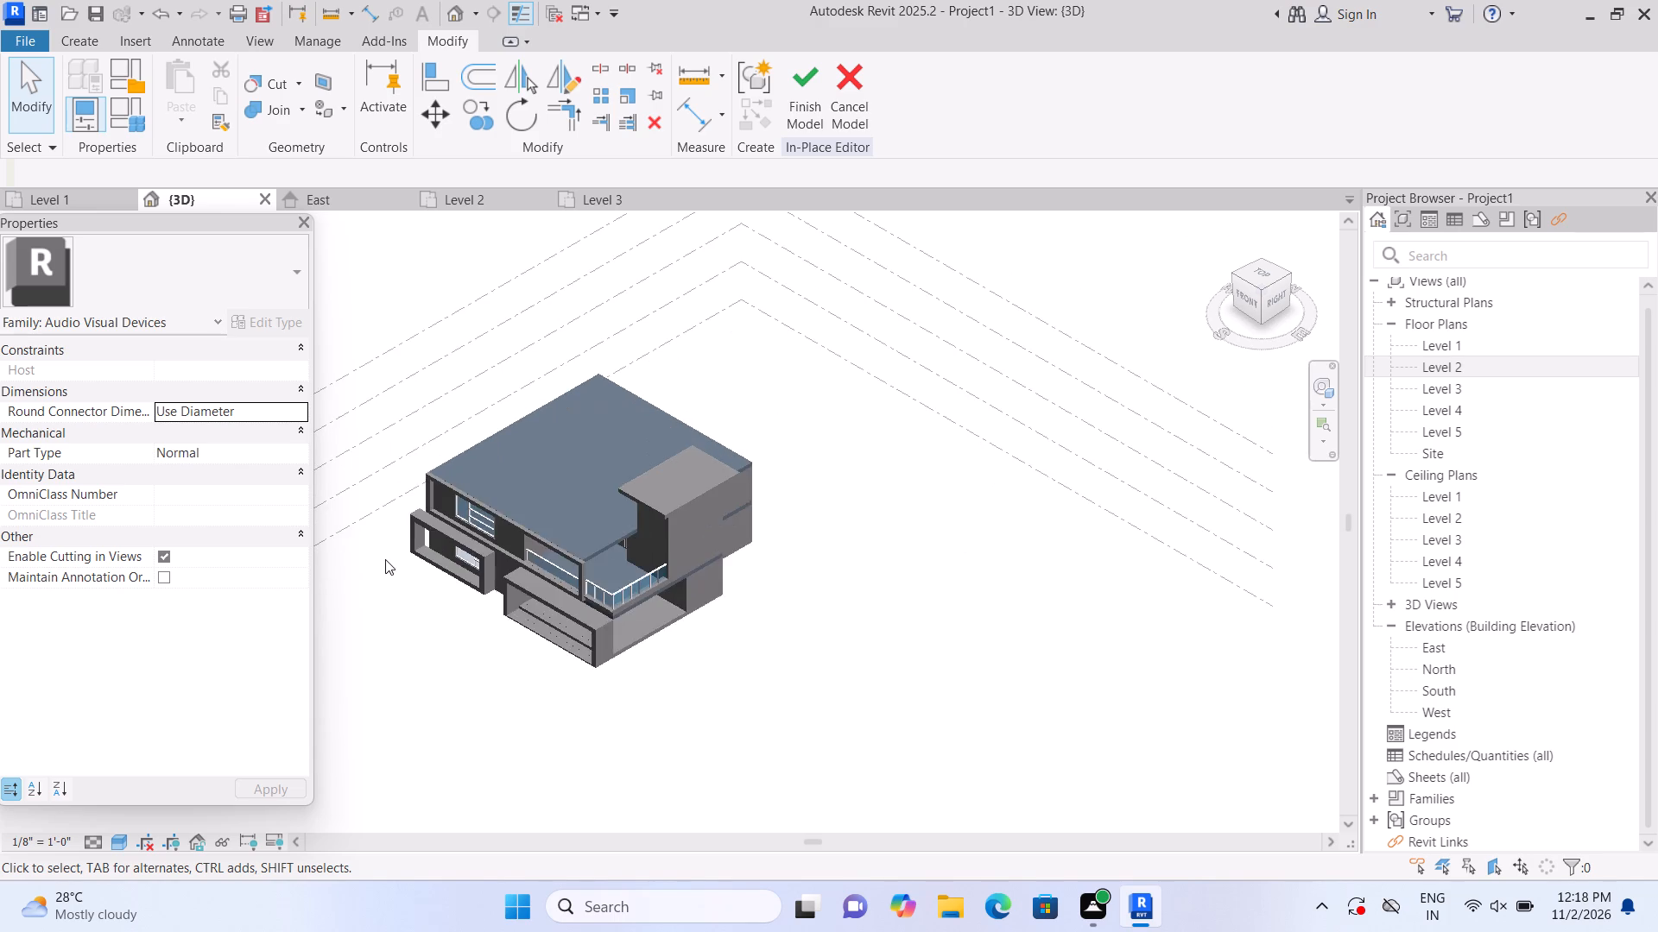
scroll(385, 559, "up", 10)
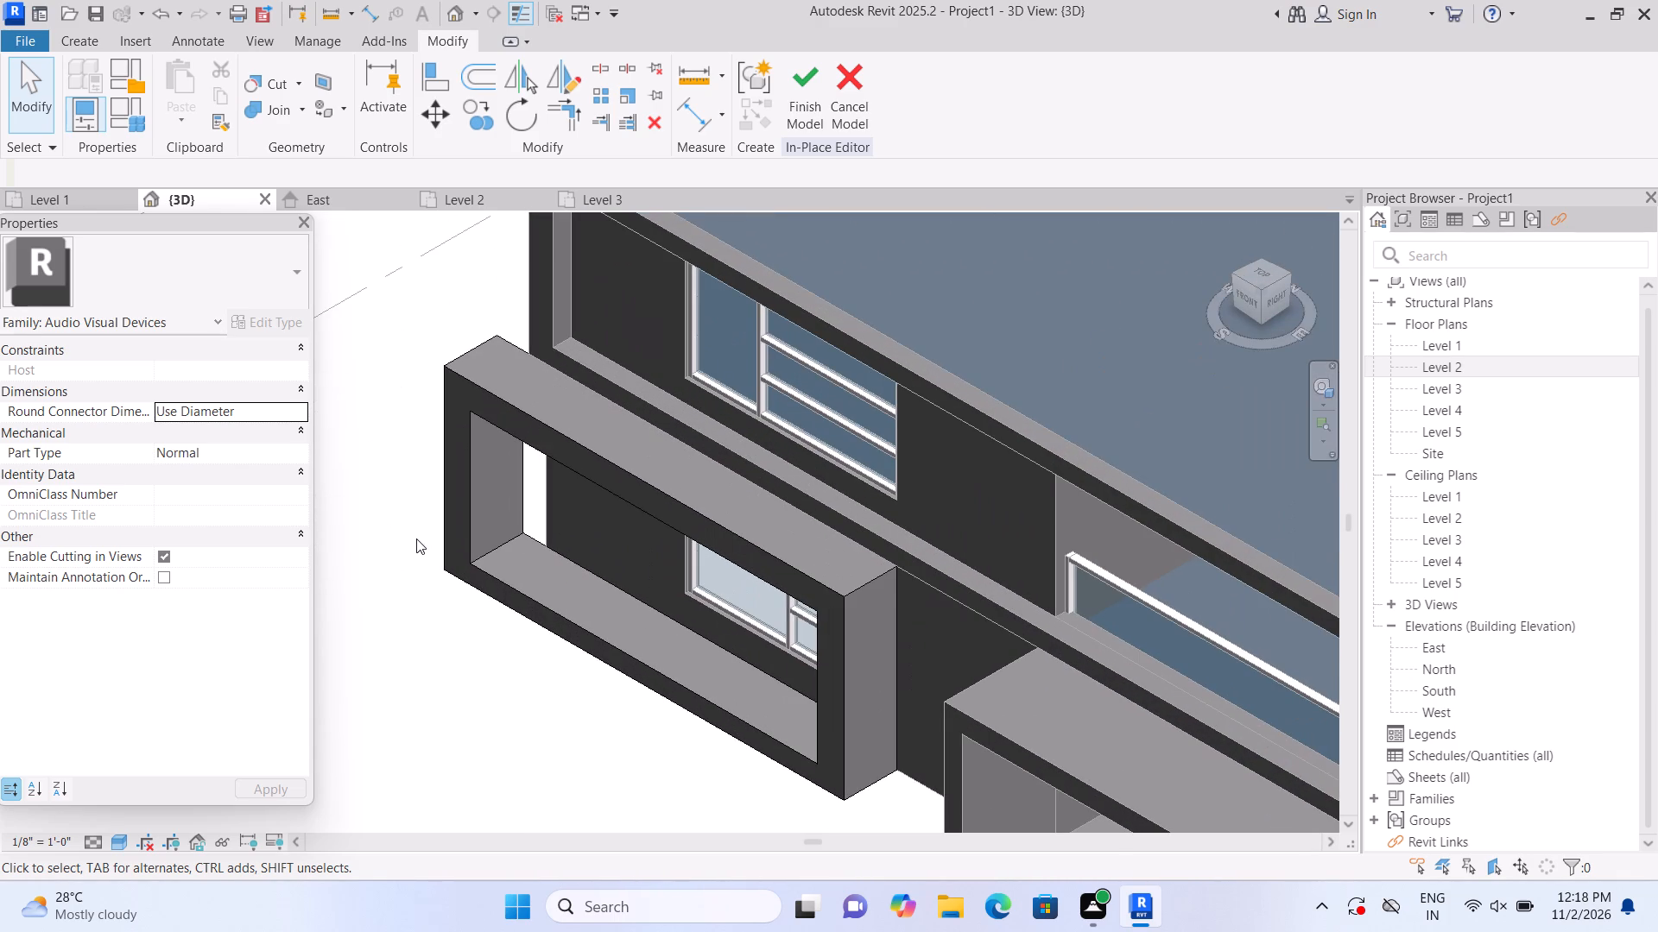
scroll(416, 538, "down", 5)
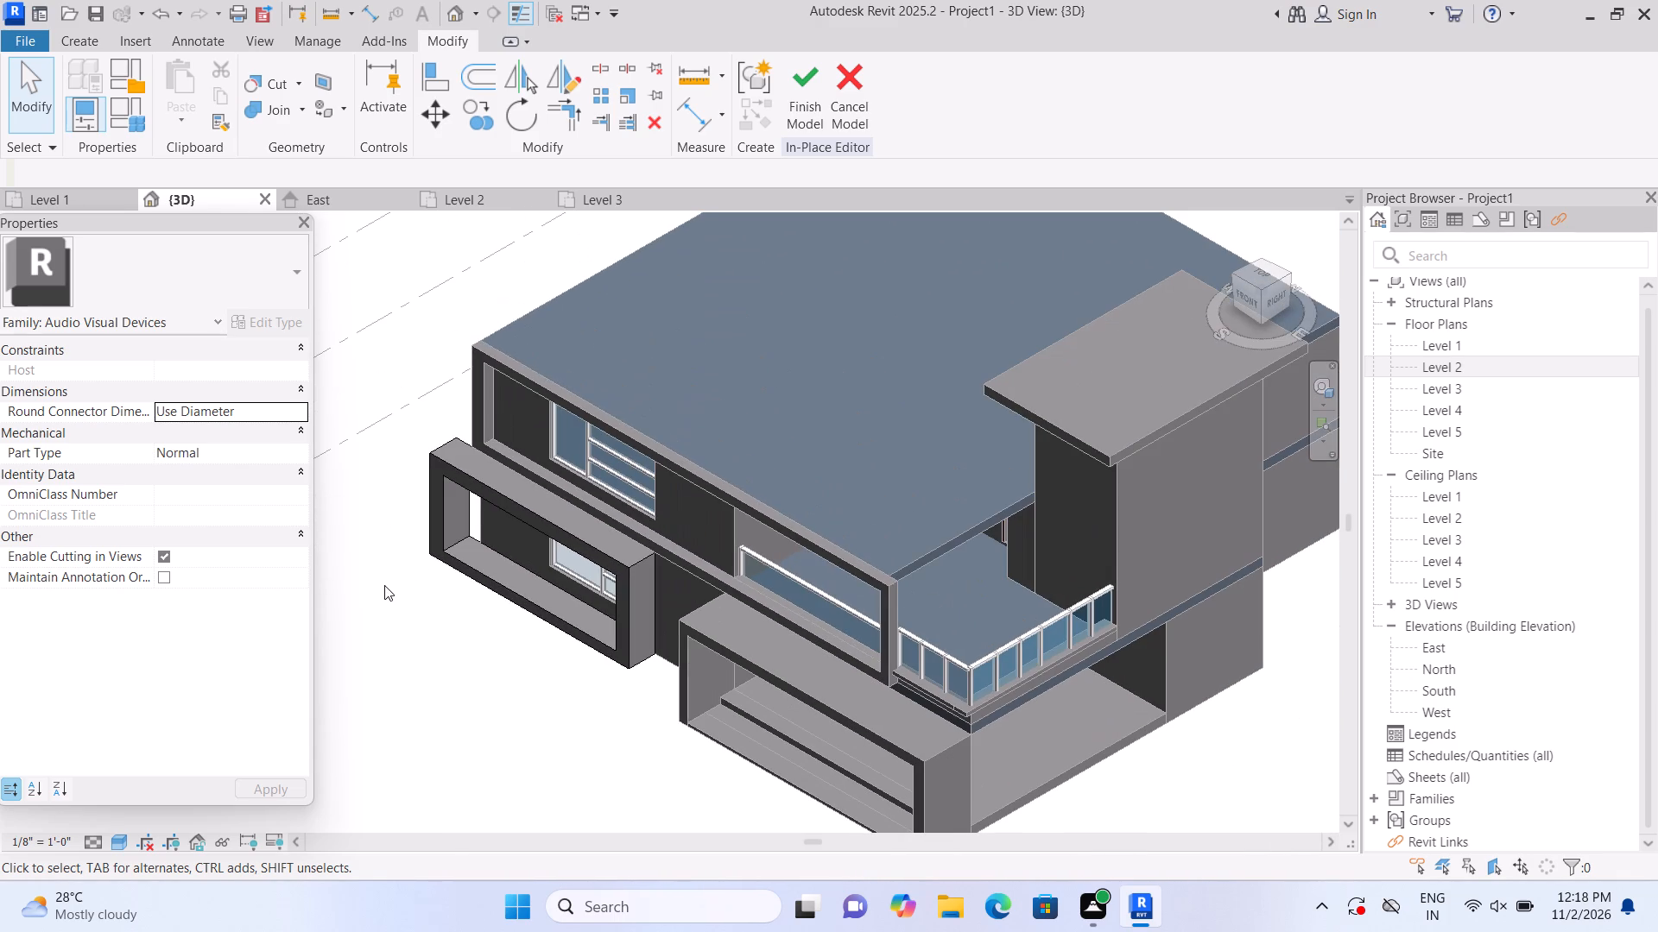
Examine the rear side of the hollow Level 1 window frame where it projects past the house's corner.
middle_click_drag(362, 595, 864, 697, "shift")
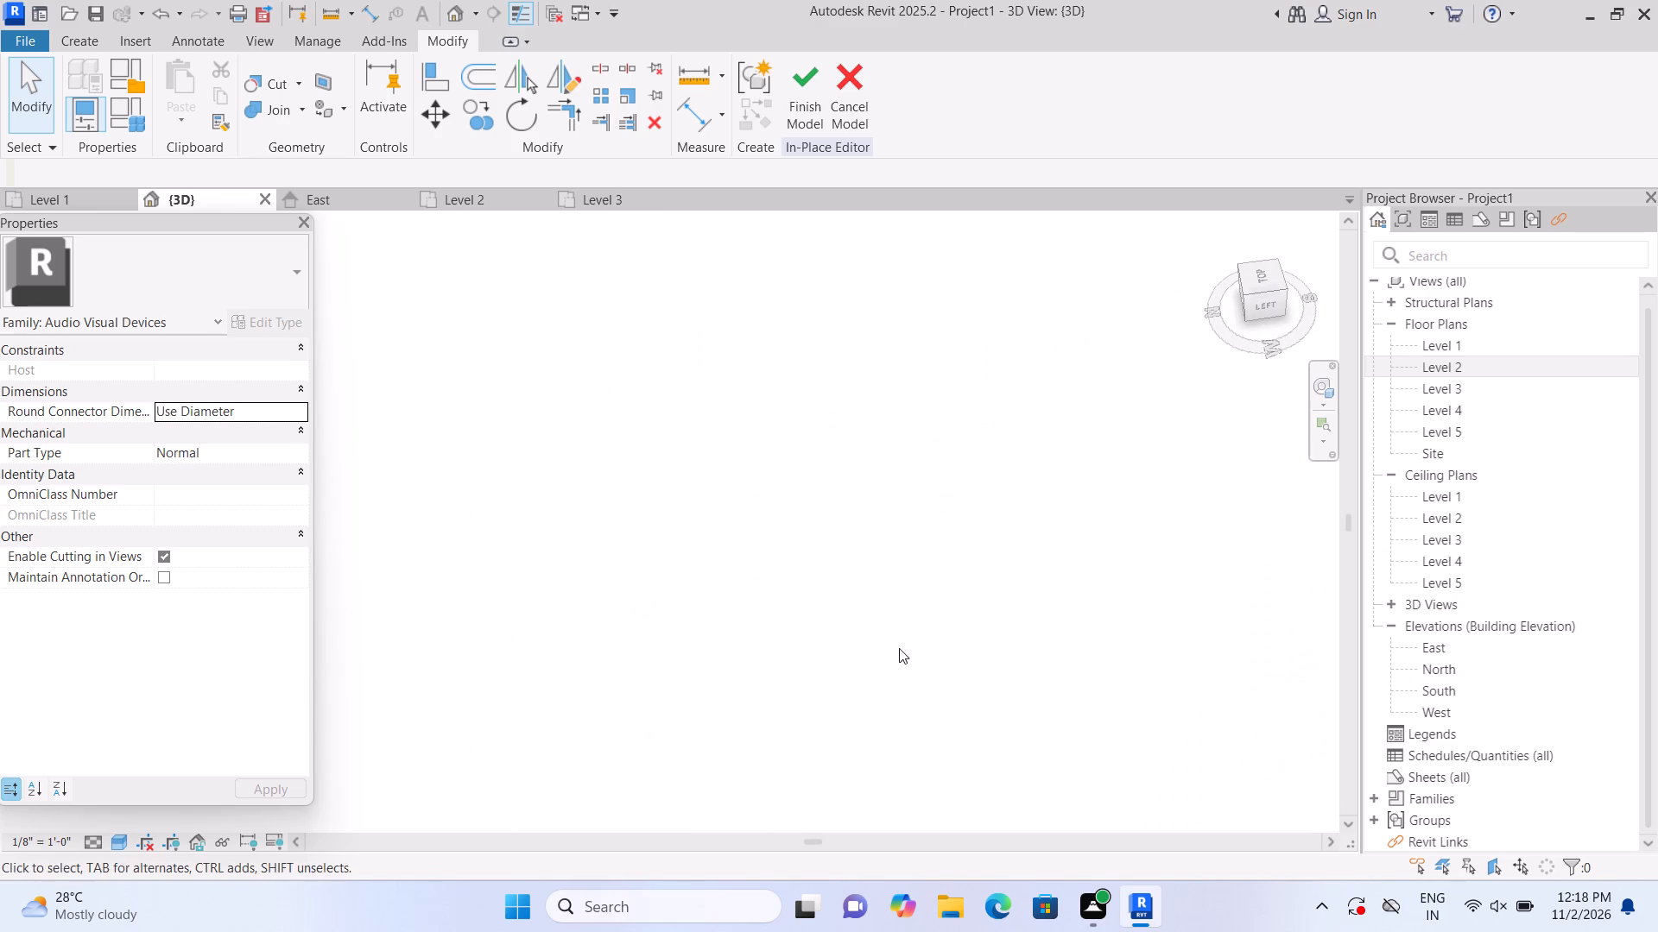
middle_click_drag(898, 648, 569, 606)
scroll(573, 604, "down", 6)
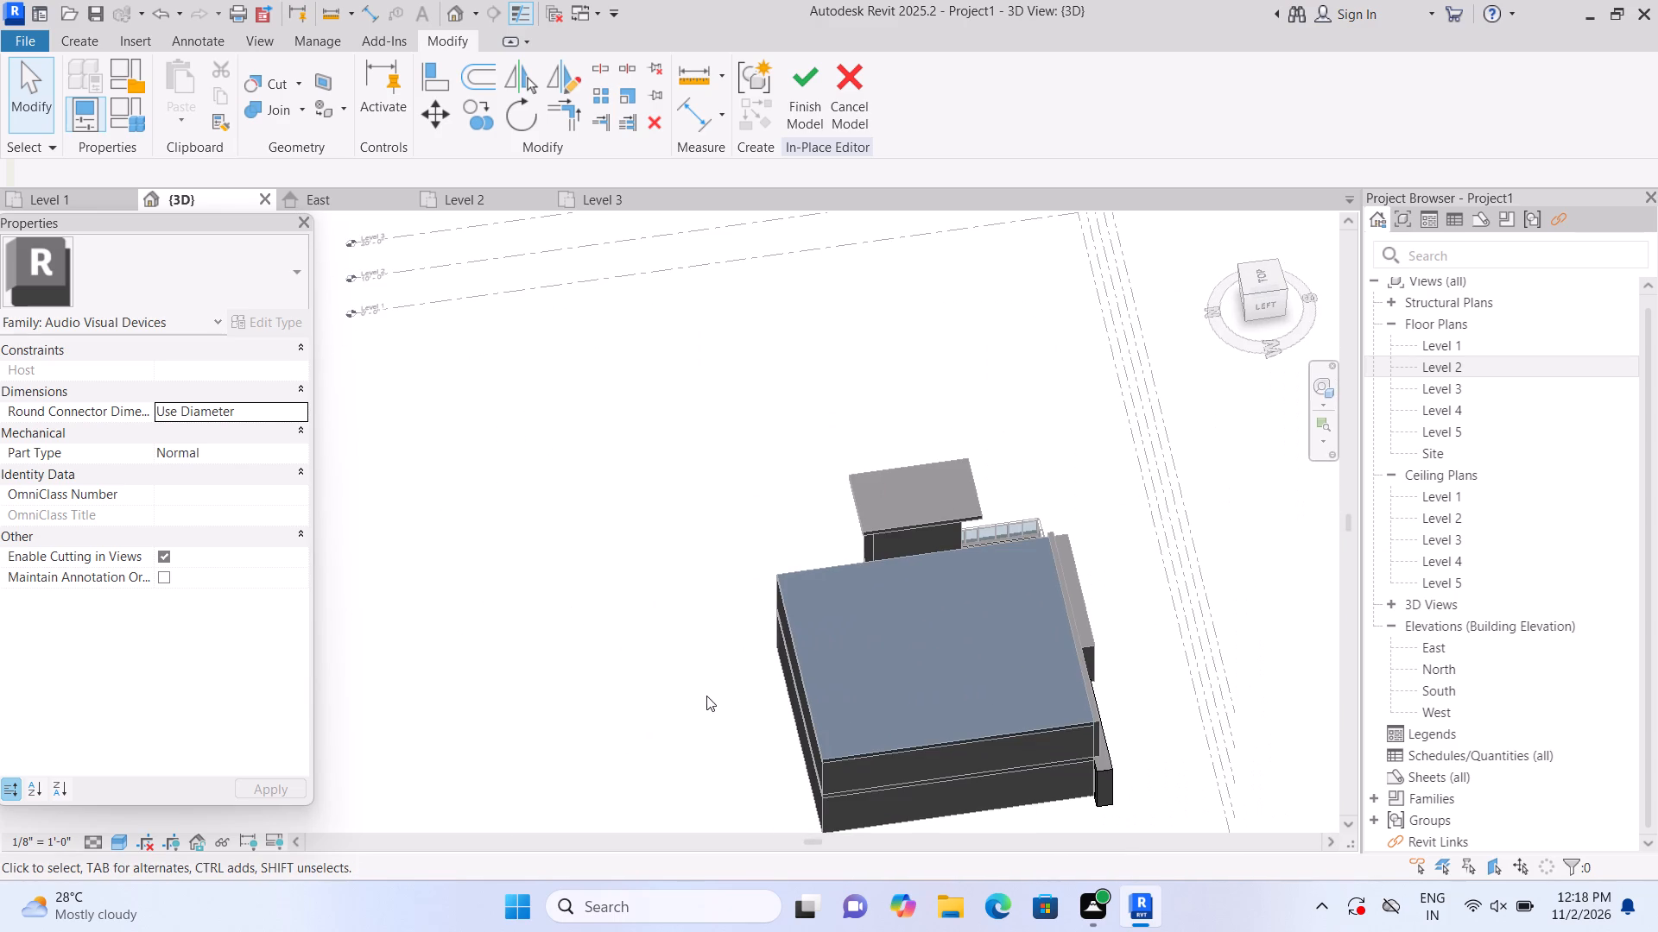
middle_click_drag(541, 695, 629, 696, "shift")
middle_click_drag(632, 697, 623, 703)
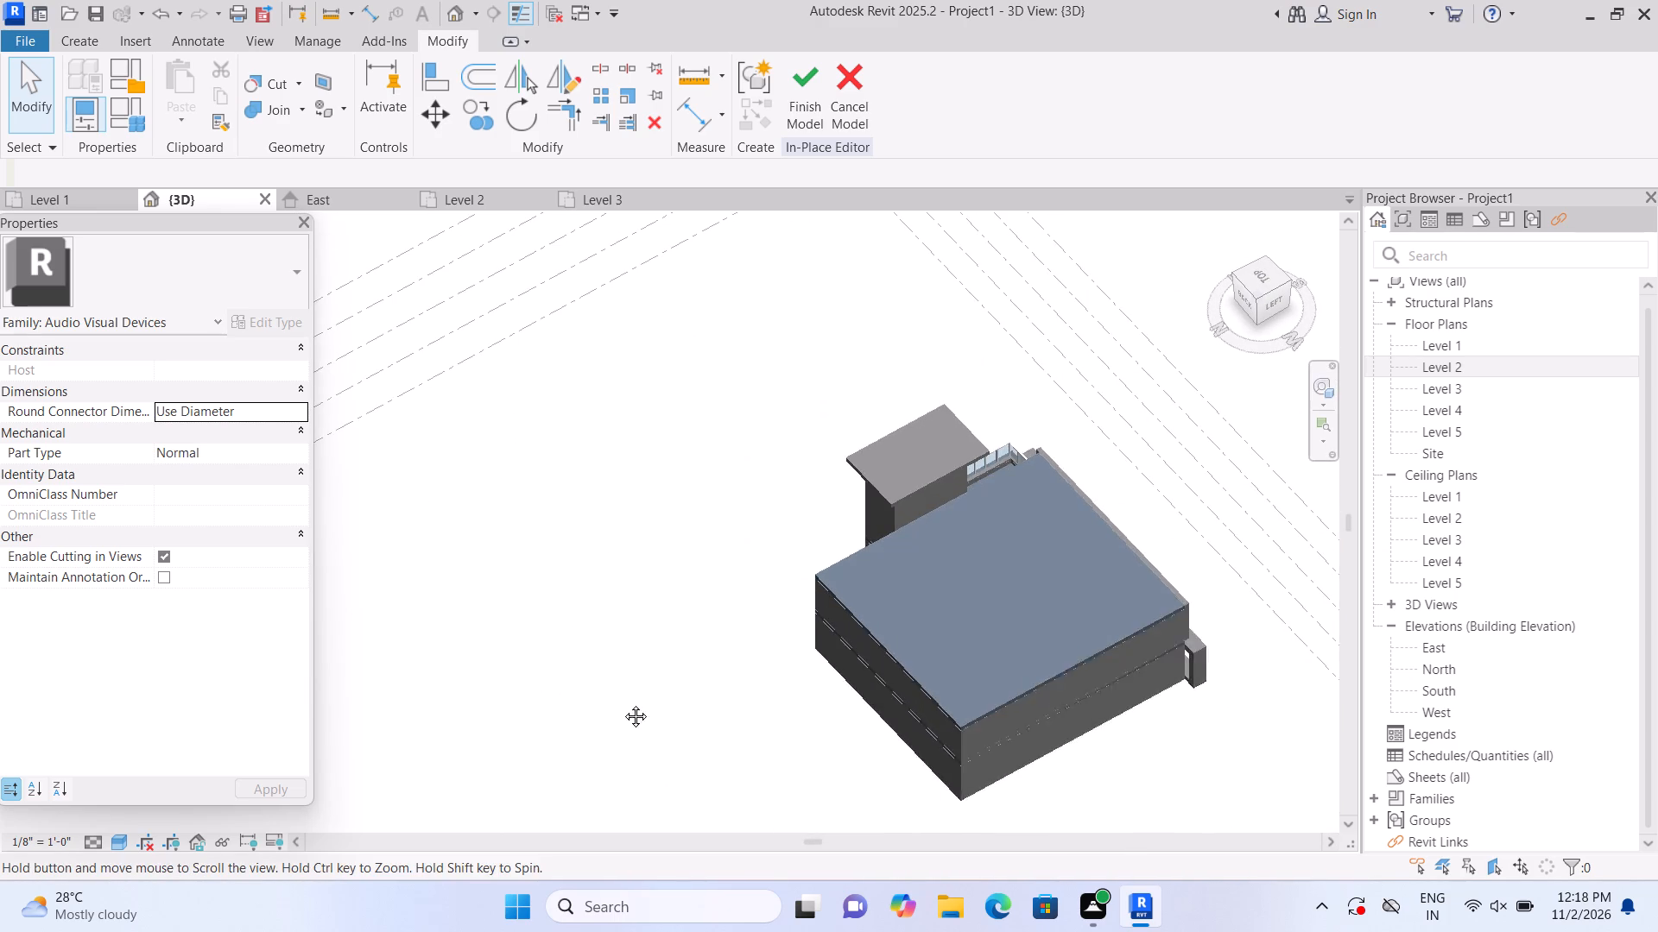
middle_click_drag(623, 703, 407, 704)
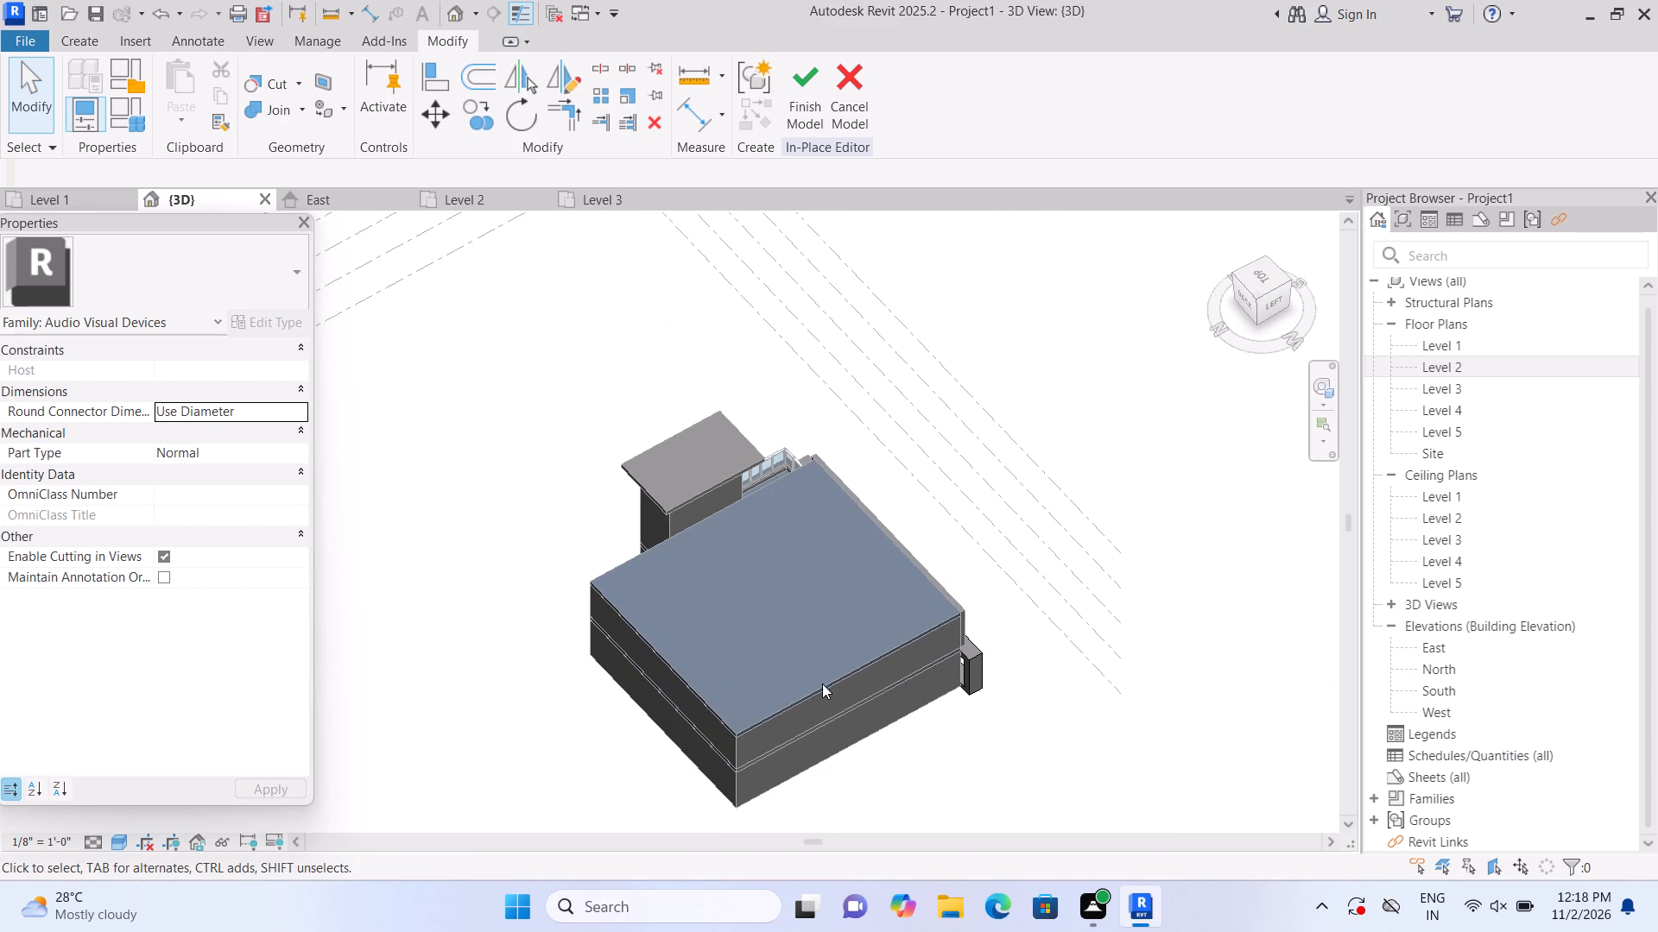
scroll(951, 699, "up", 4)
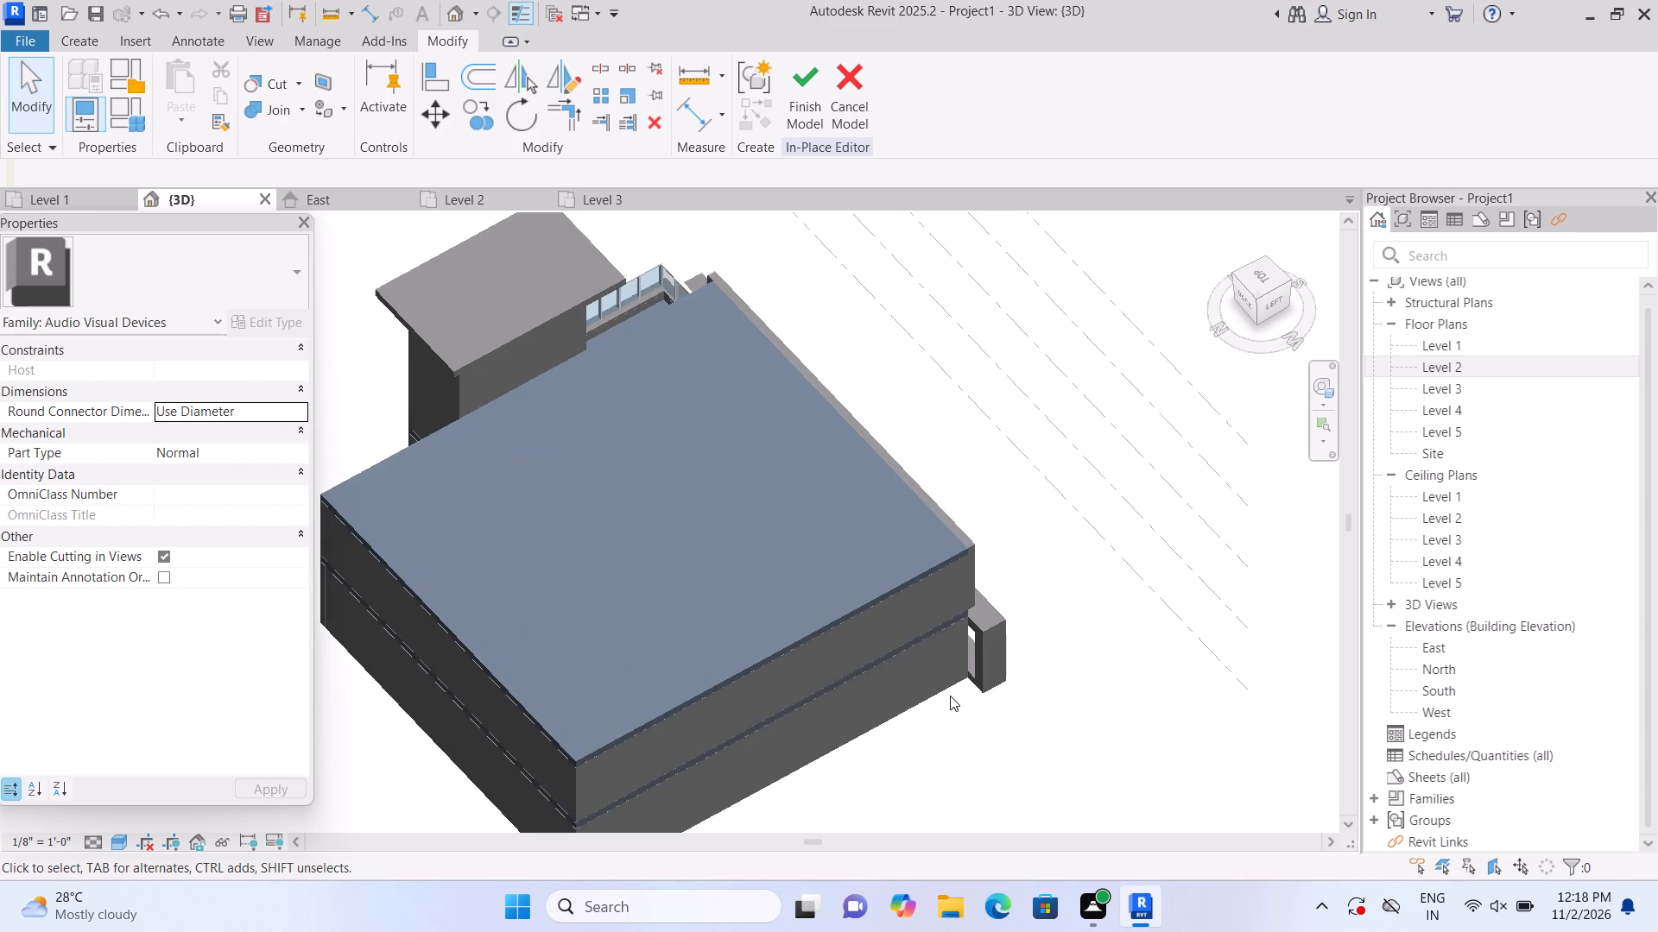
scroll(948, 694, "up", 2)
middle_click_drag(944, 694, 897, 681)
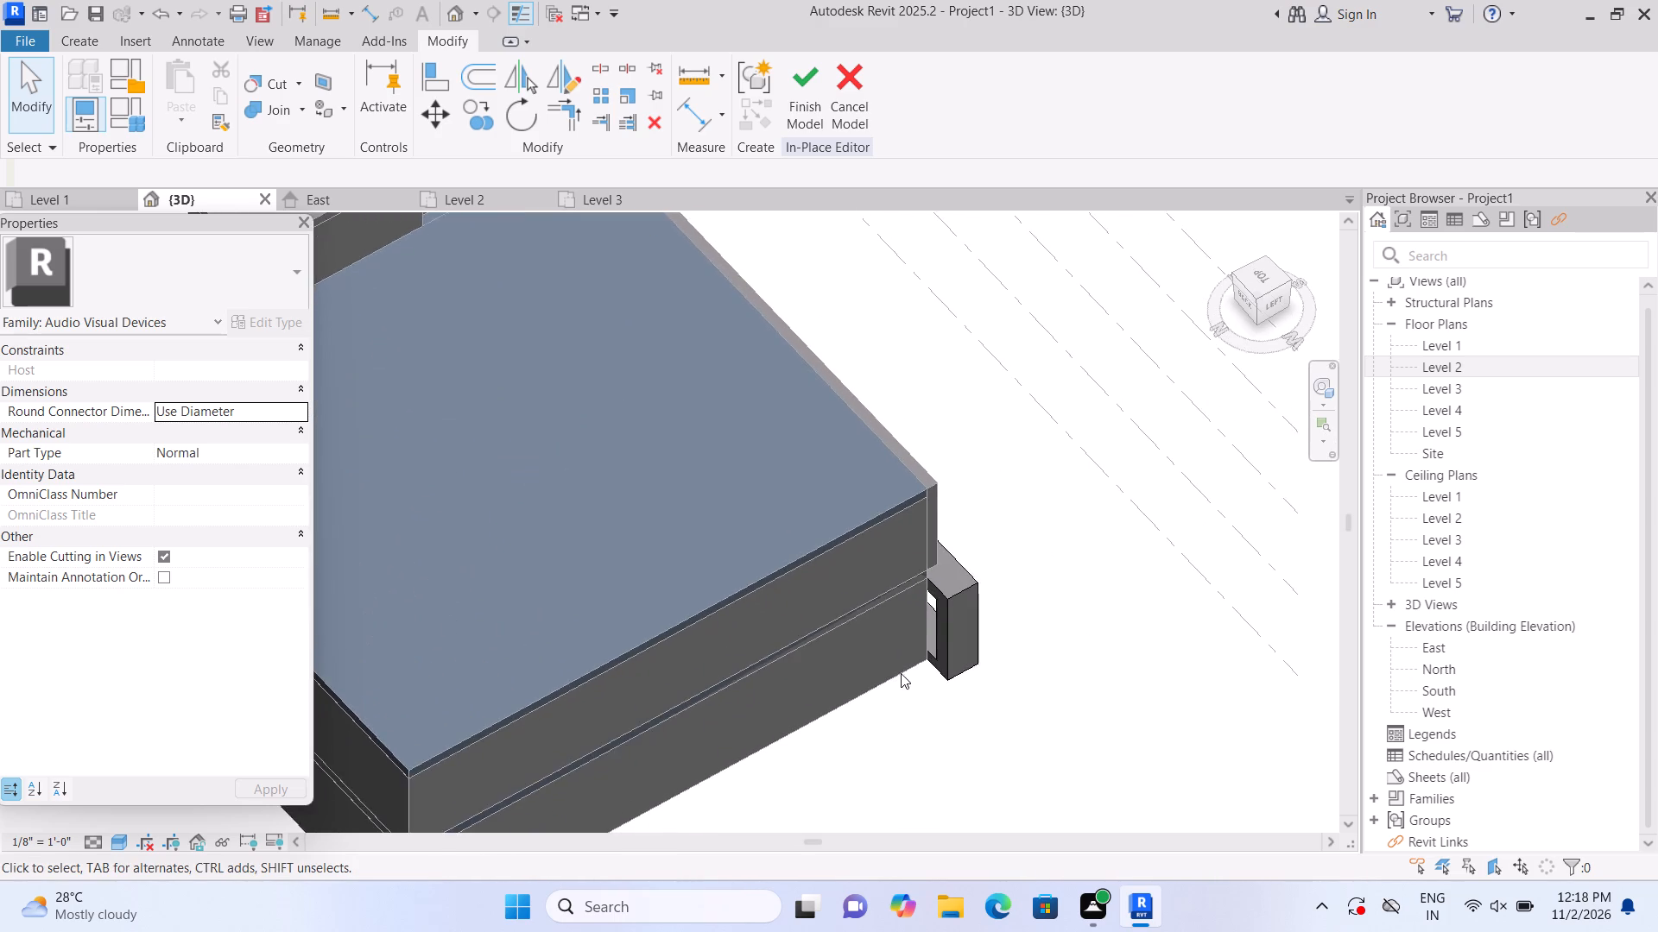
scroll(902, 673, "up", 8)
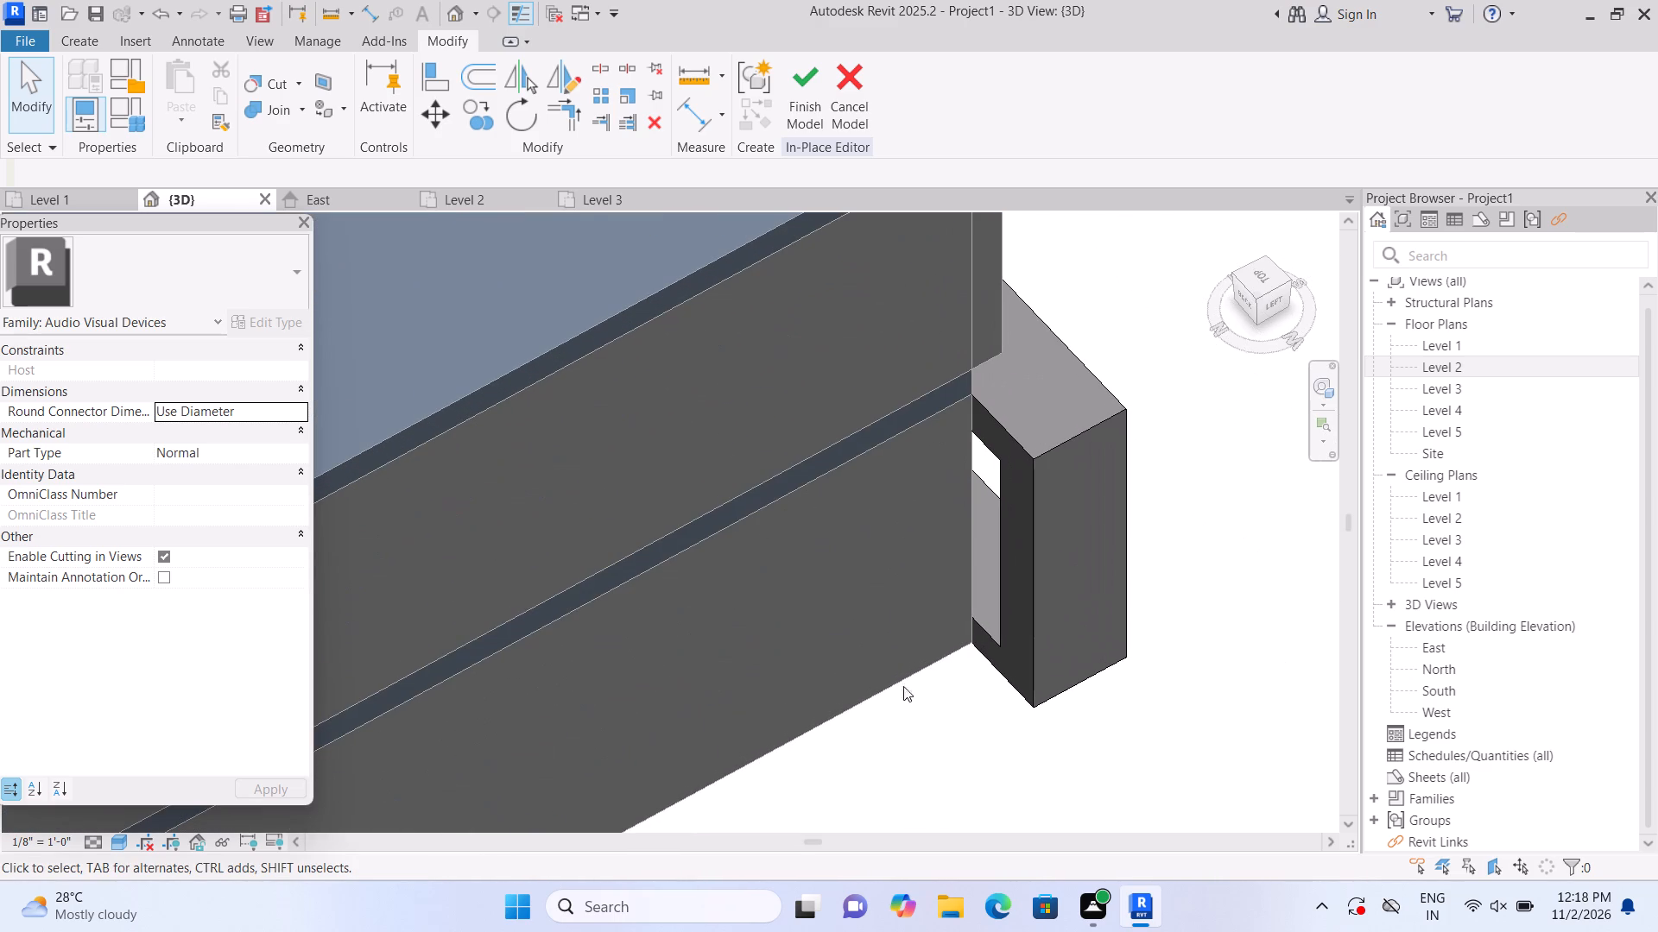
middle_click_drag(870, 723, 909, 722, "shift")
scroll(933, 607, "up", 1)
middle_click_drag(934, 608, 873, 718)
scroll(889, 671, "down", 3)
middle_click_drag(923, 564, 841, 693)
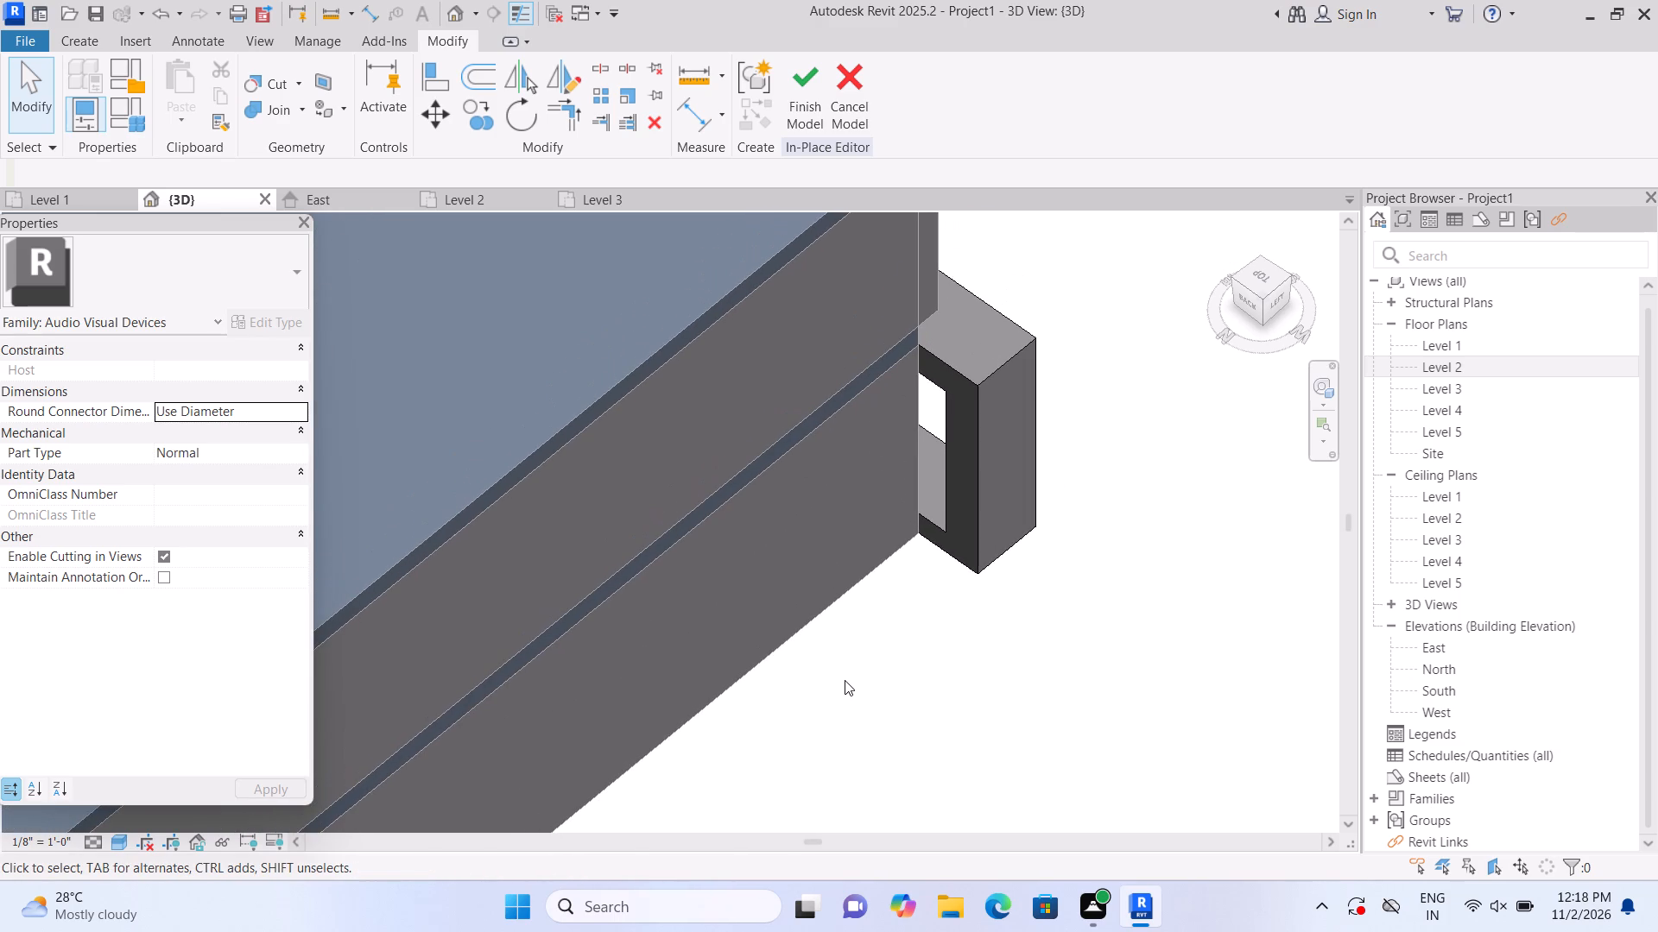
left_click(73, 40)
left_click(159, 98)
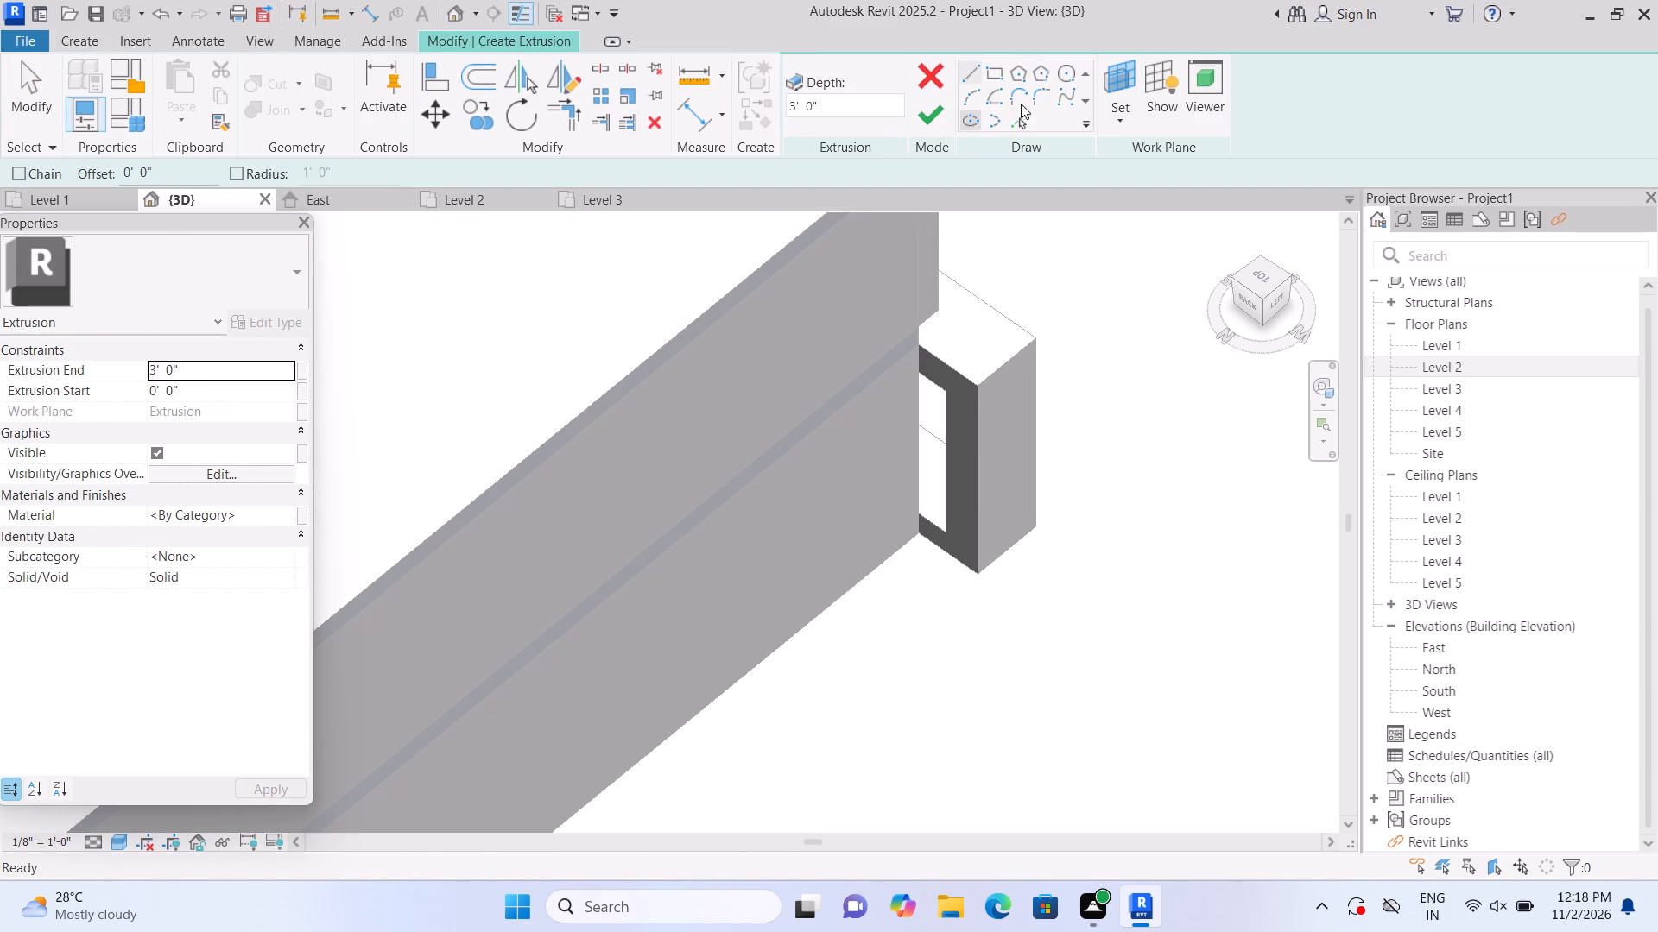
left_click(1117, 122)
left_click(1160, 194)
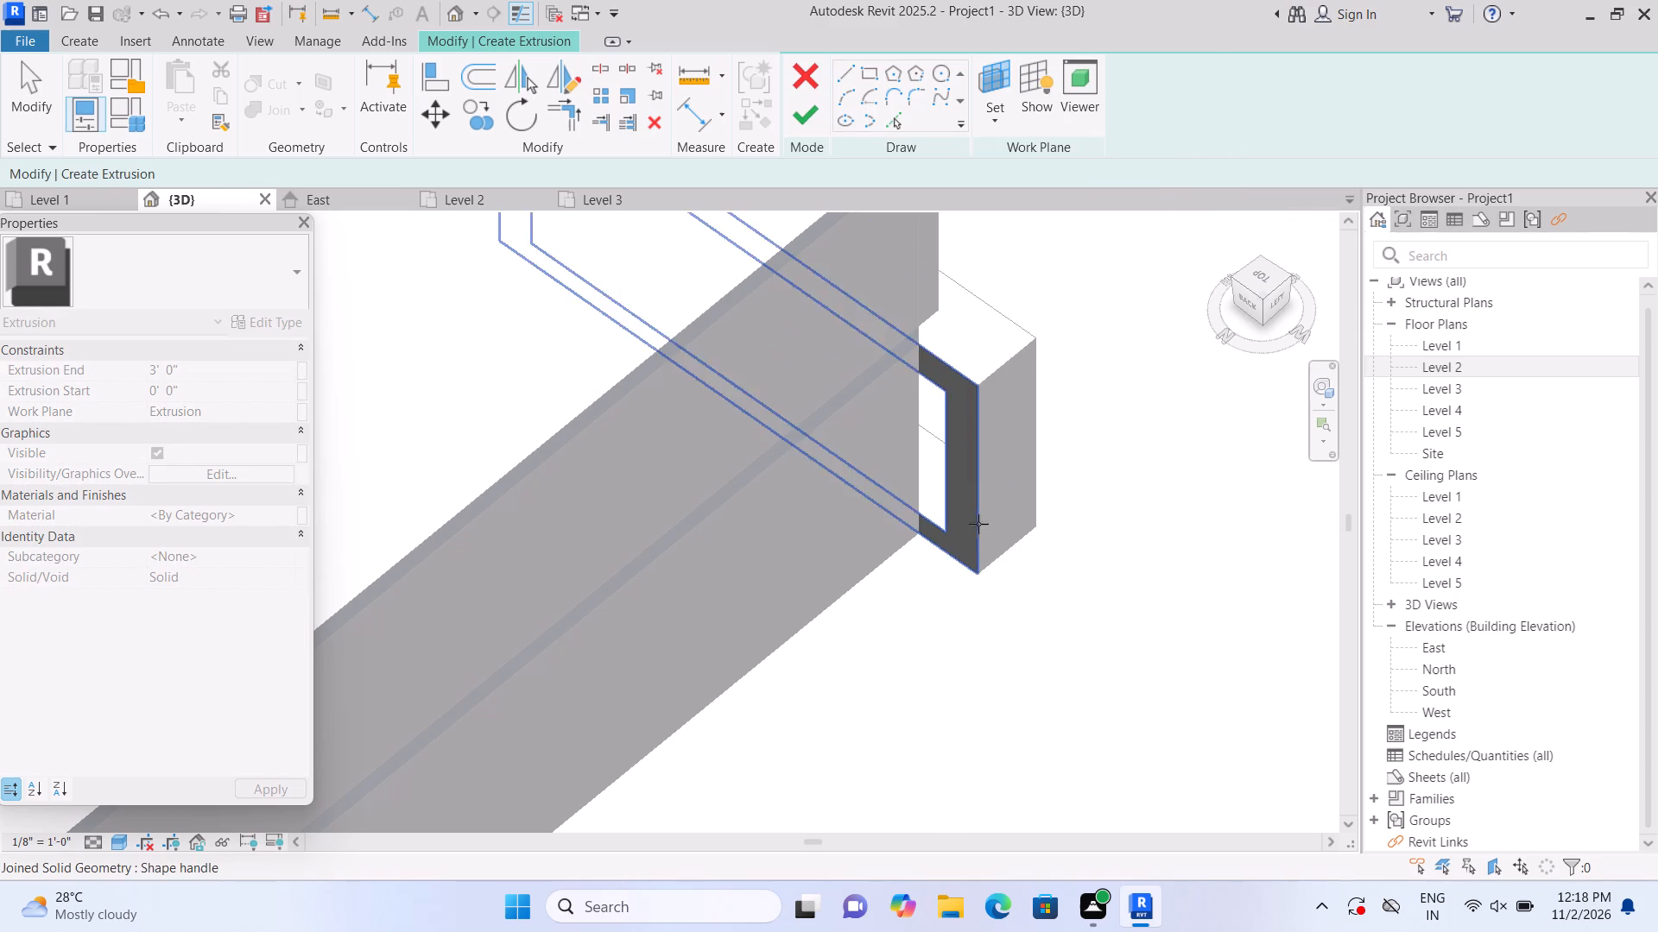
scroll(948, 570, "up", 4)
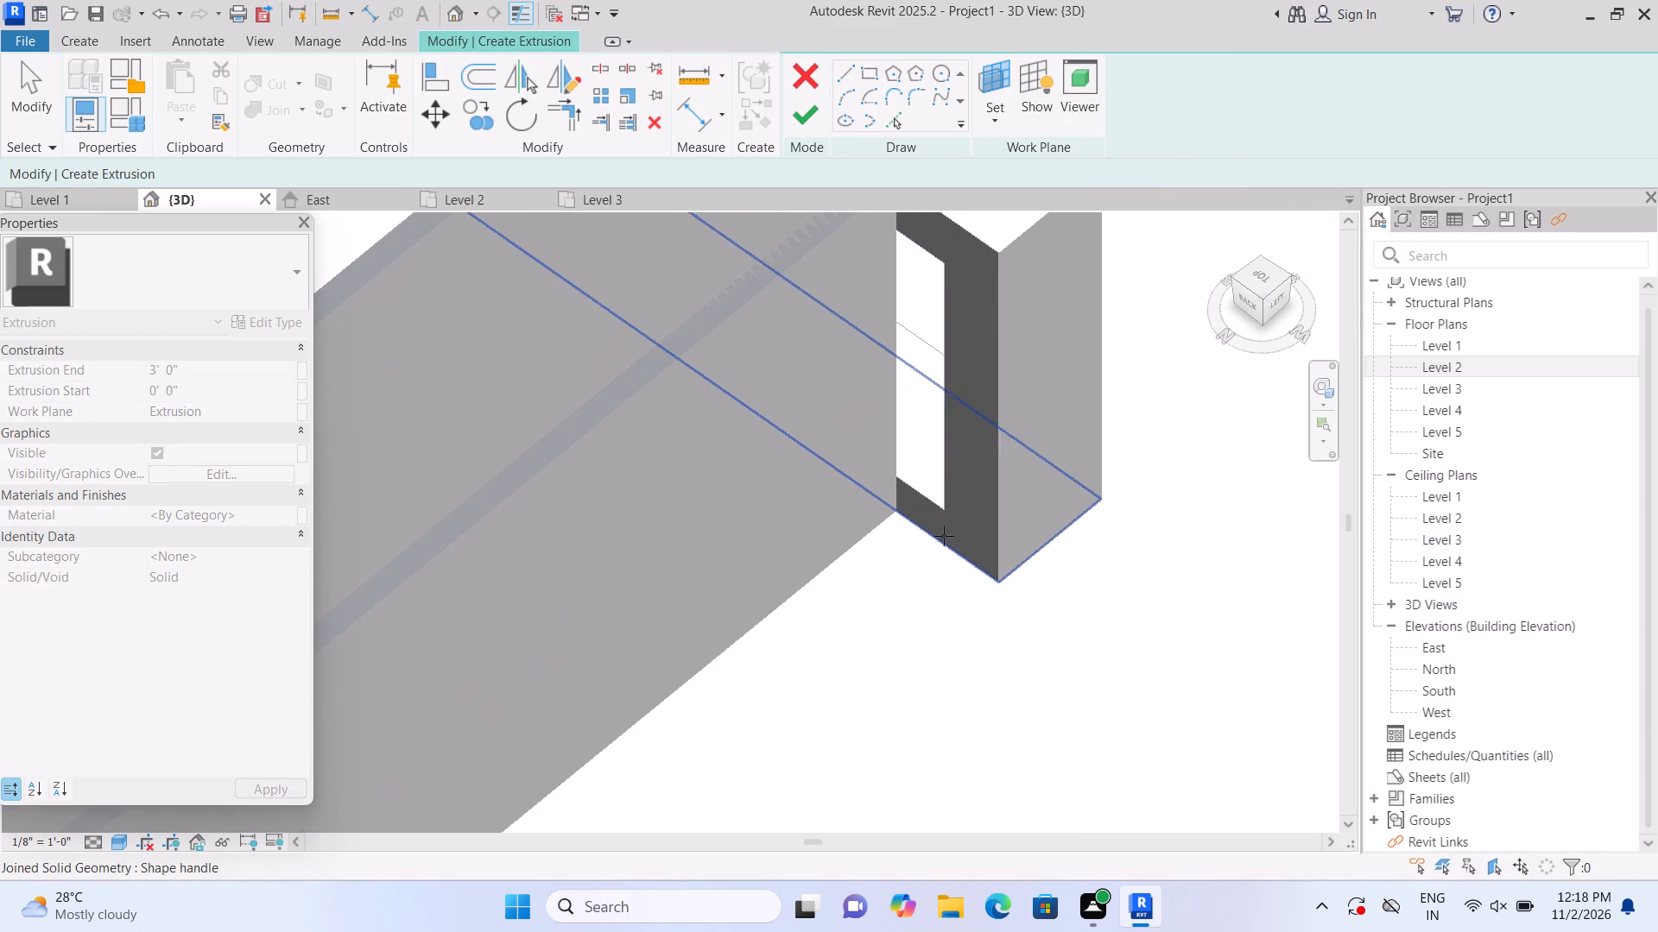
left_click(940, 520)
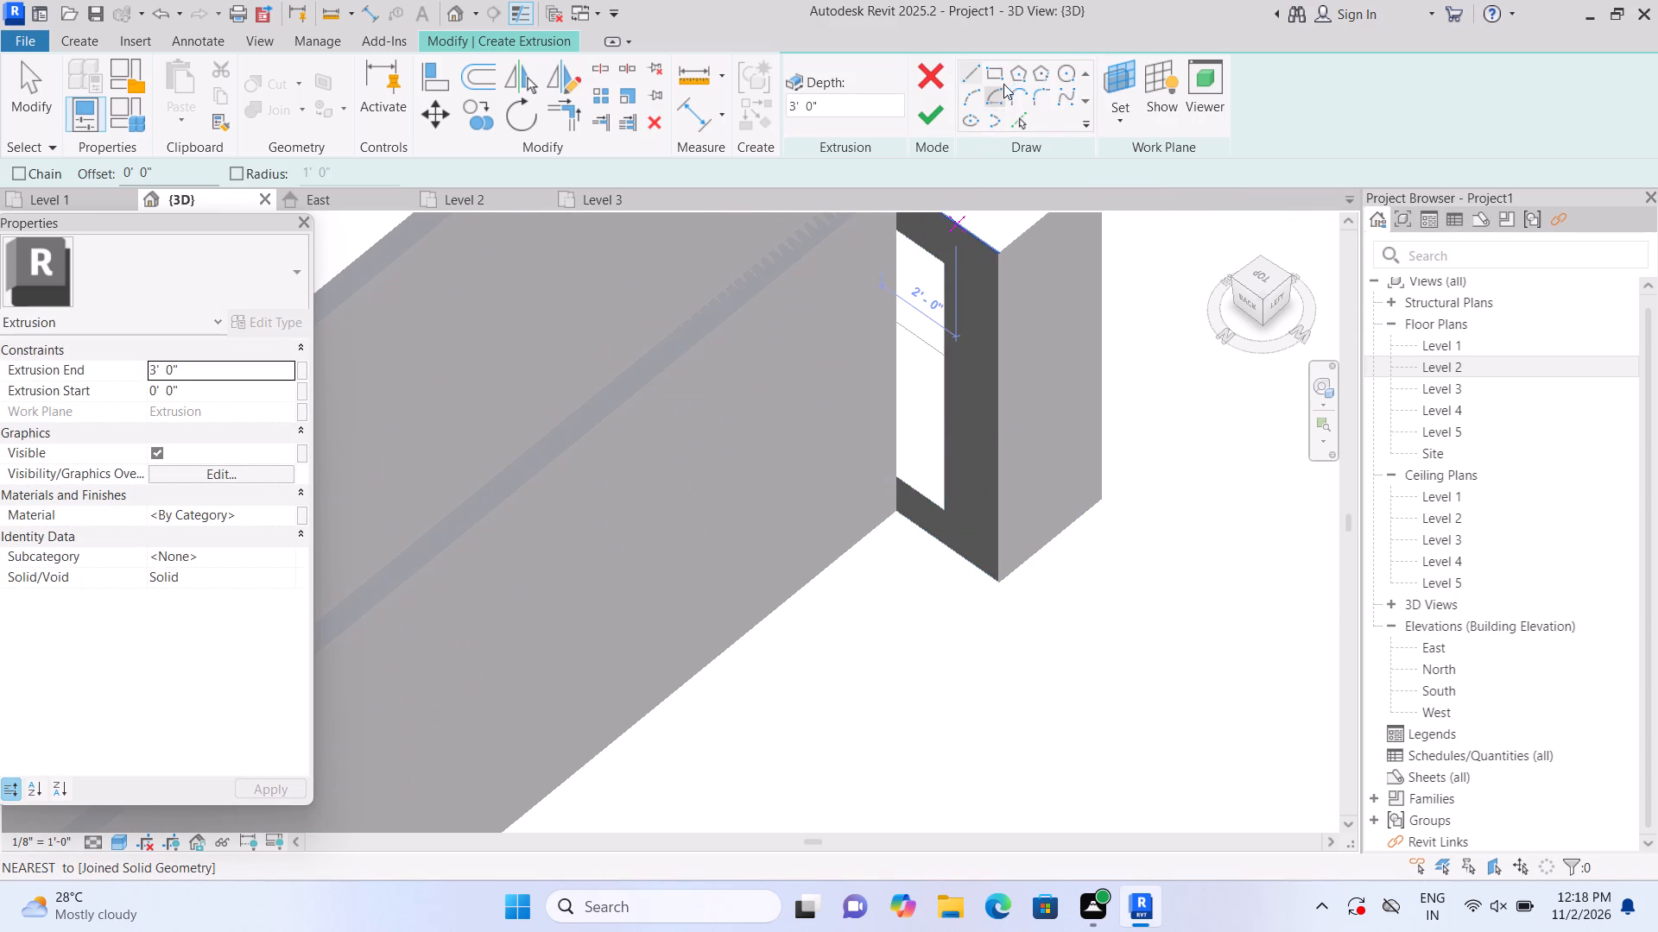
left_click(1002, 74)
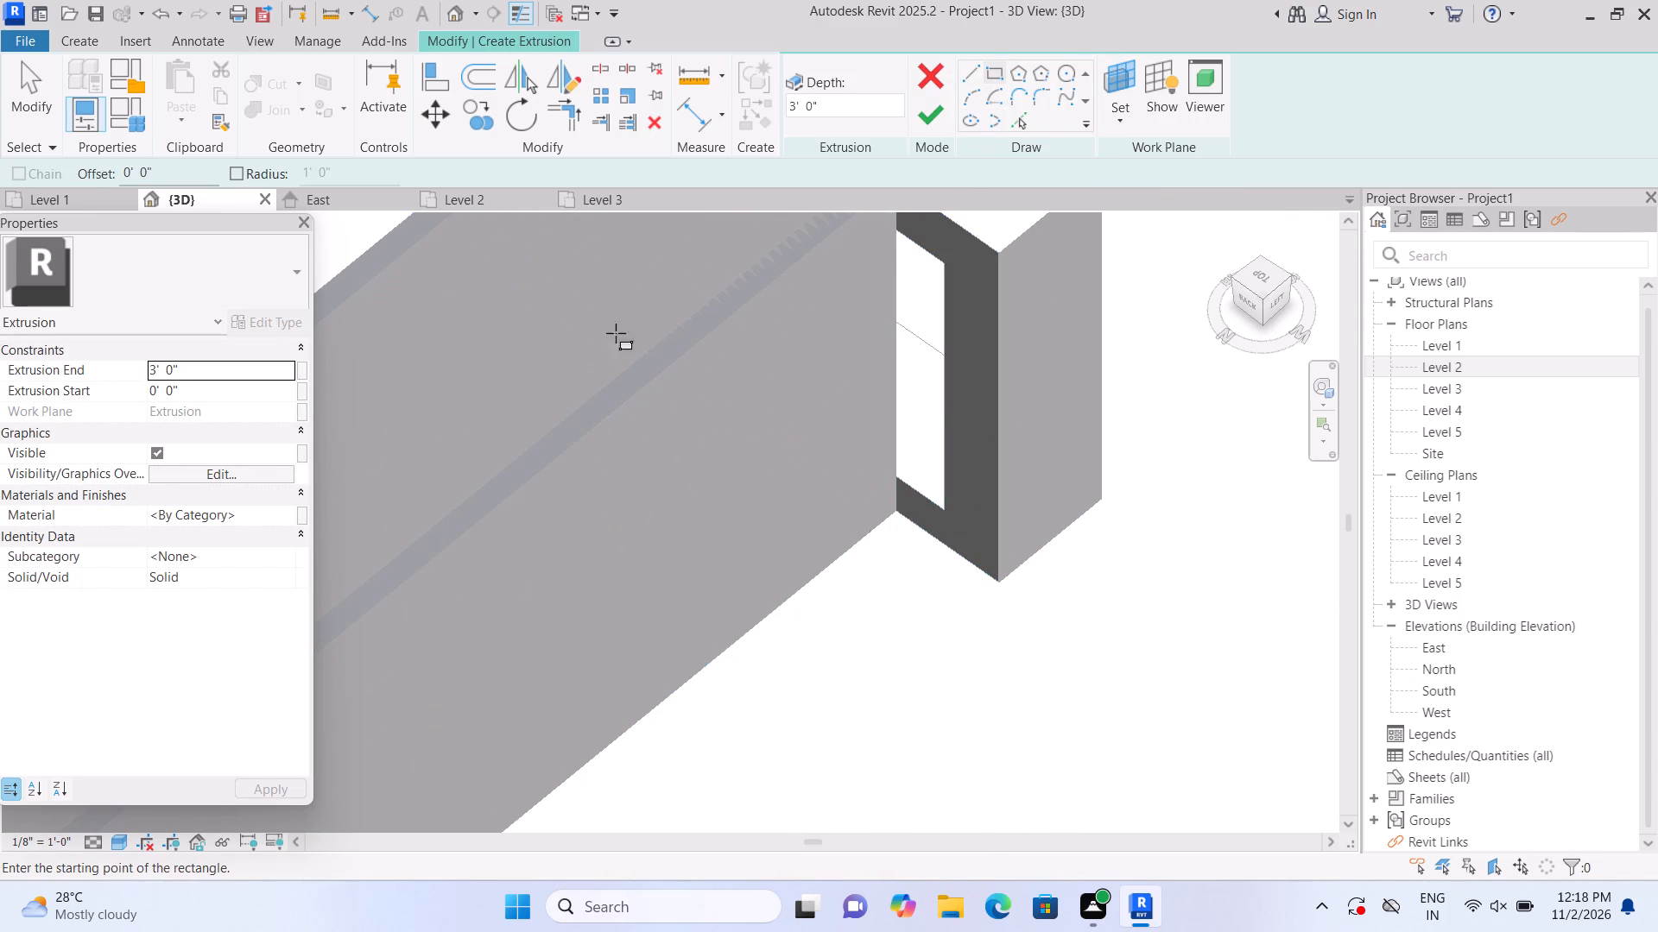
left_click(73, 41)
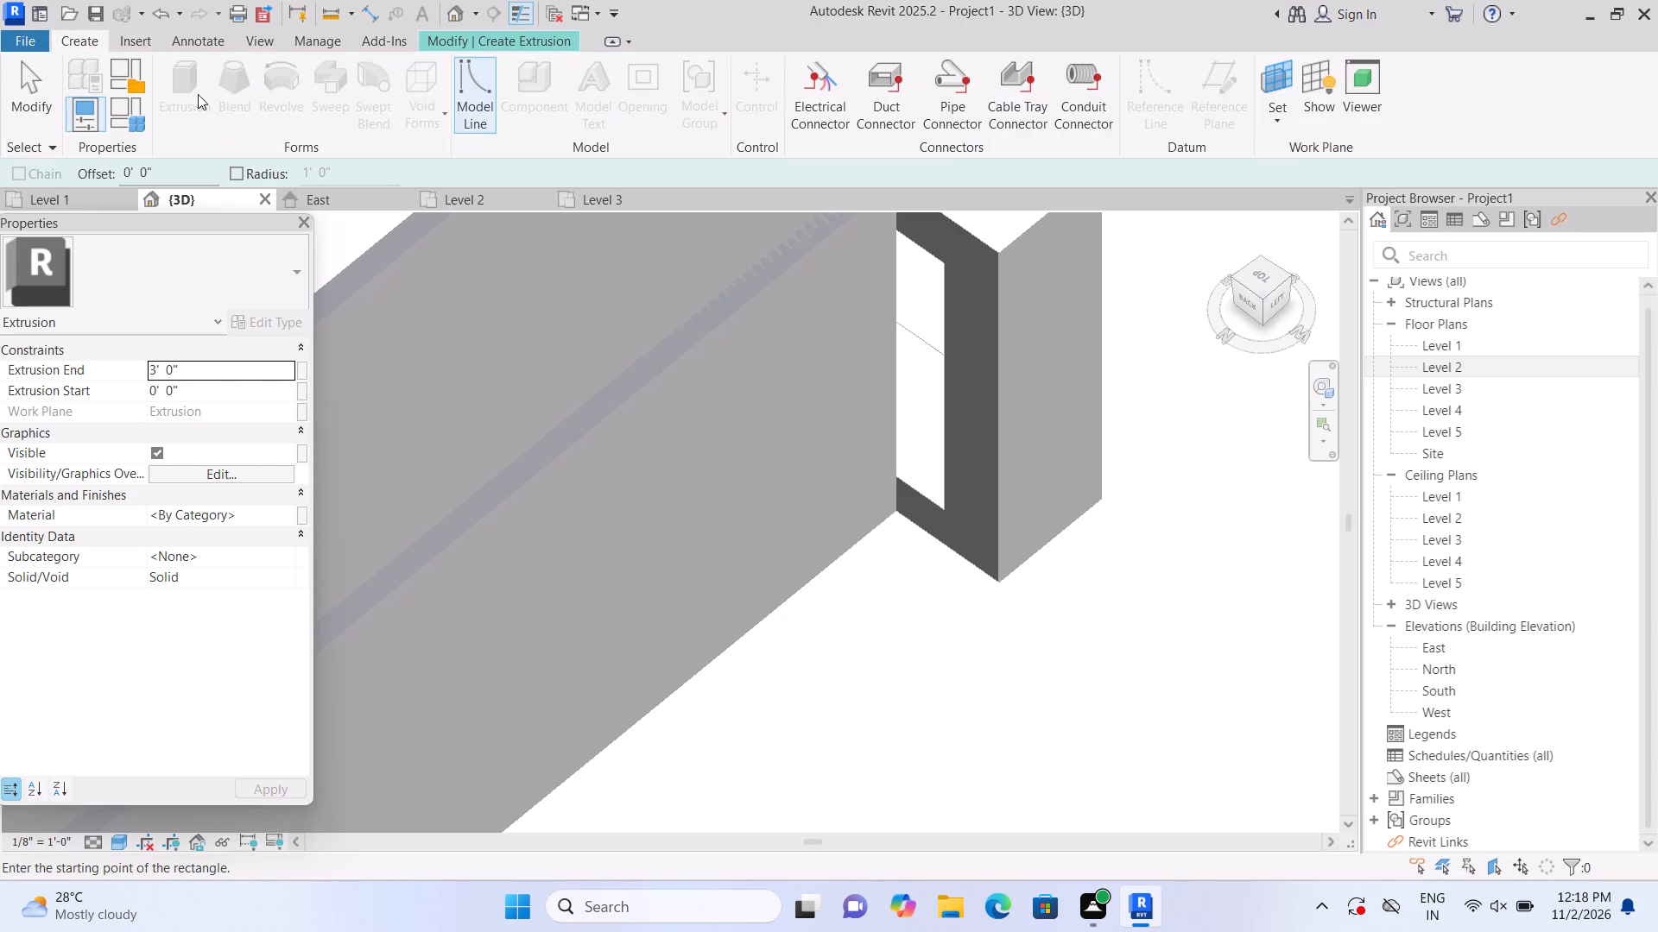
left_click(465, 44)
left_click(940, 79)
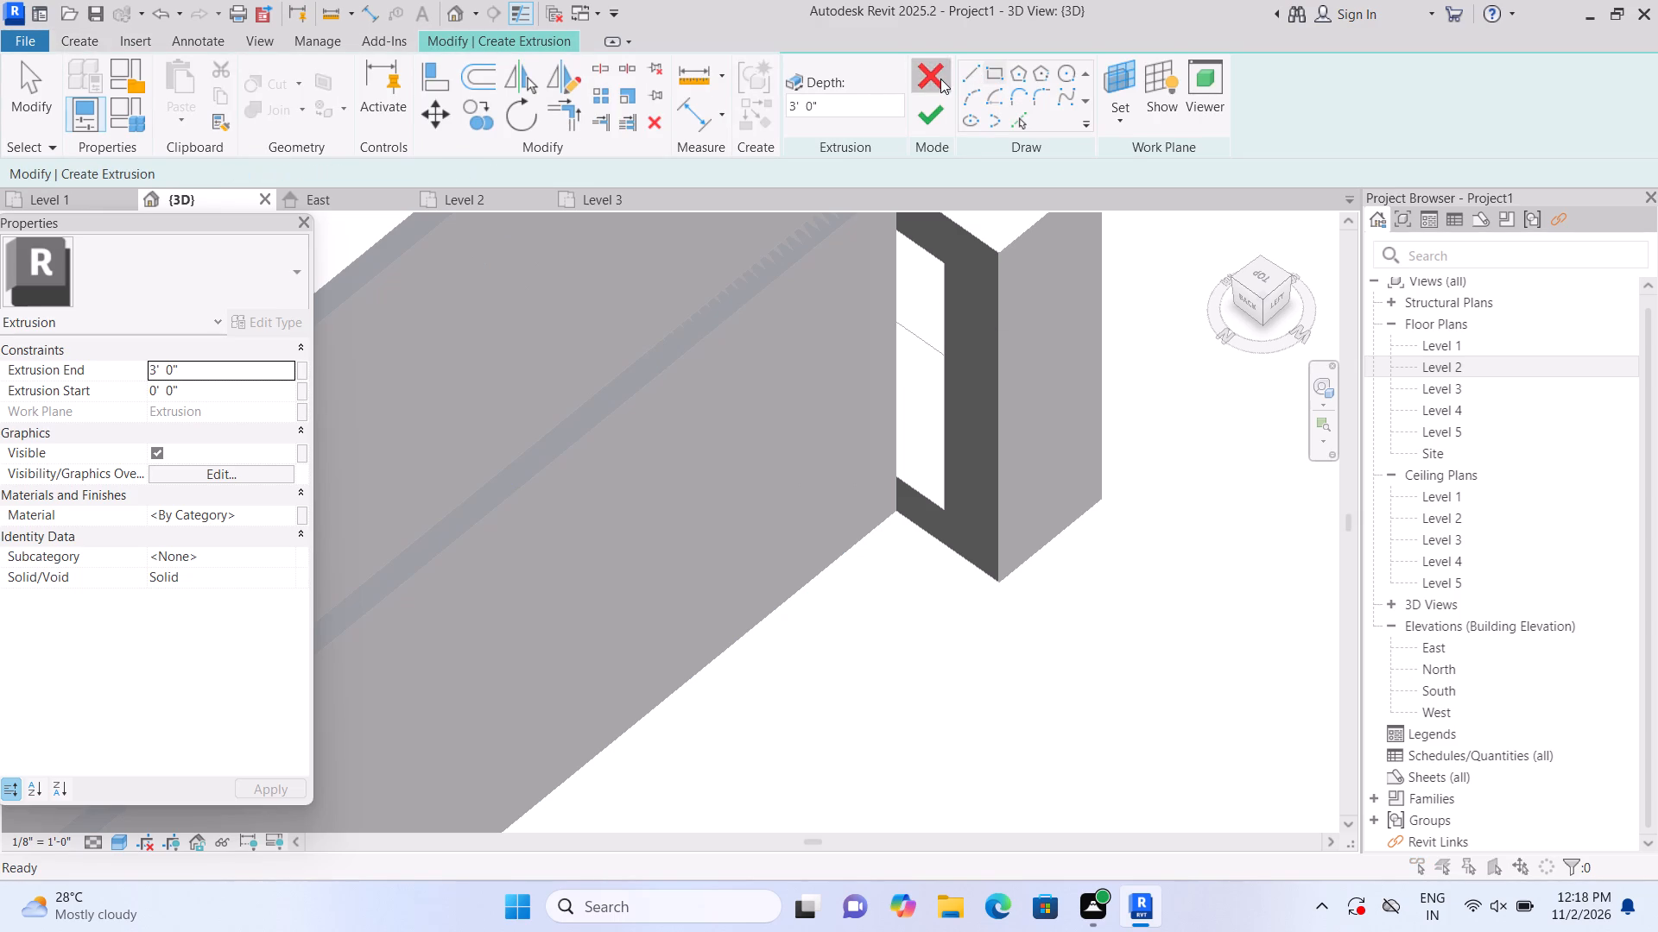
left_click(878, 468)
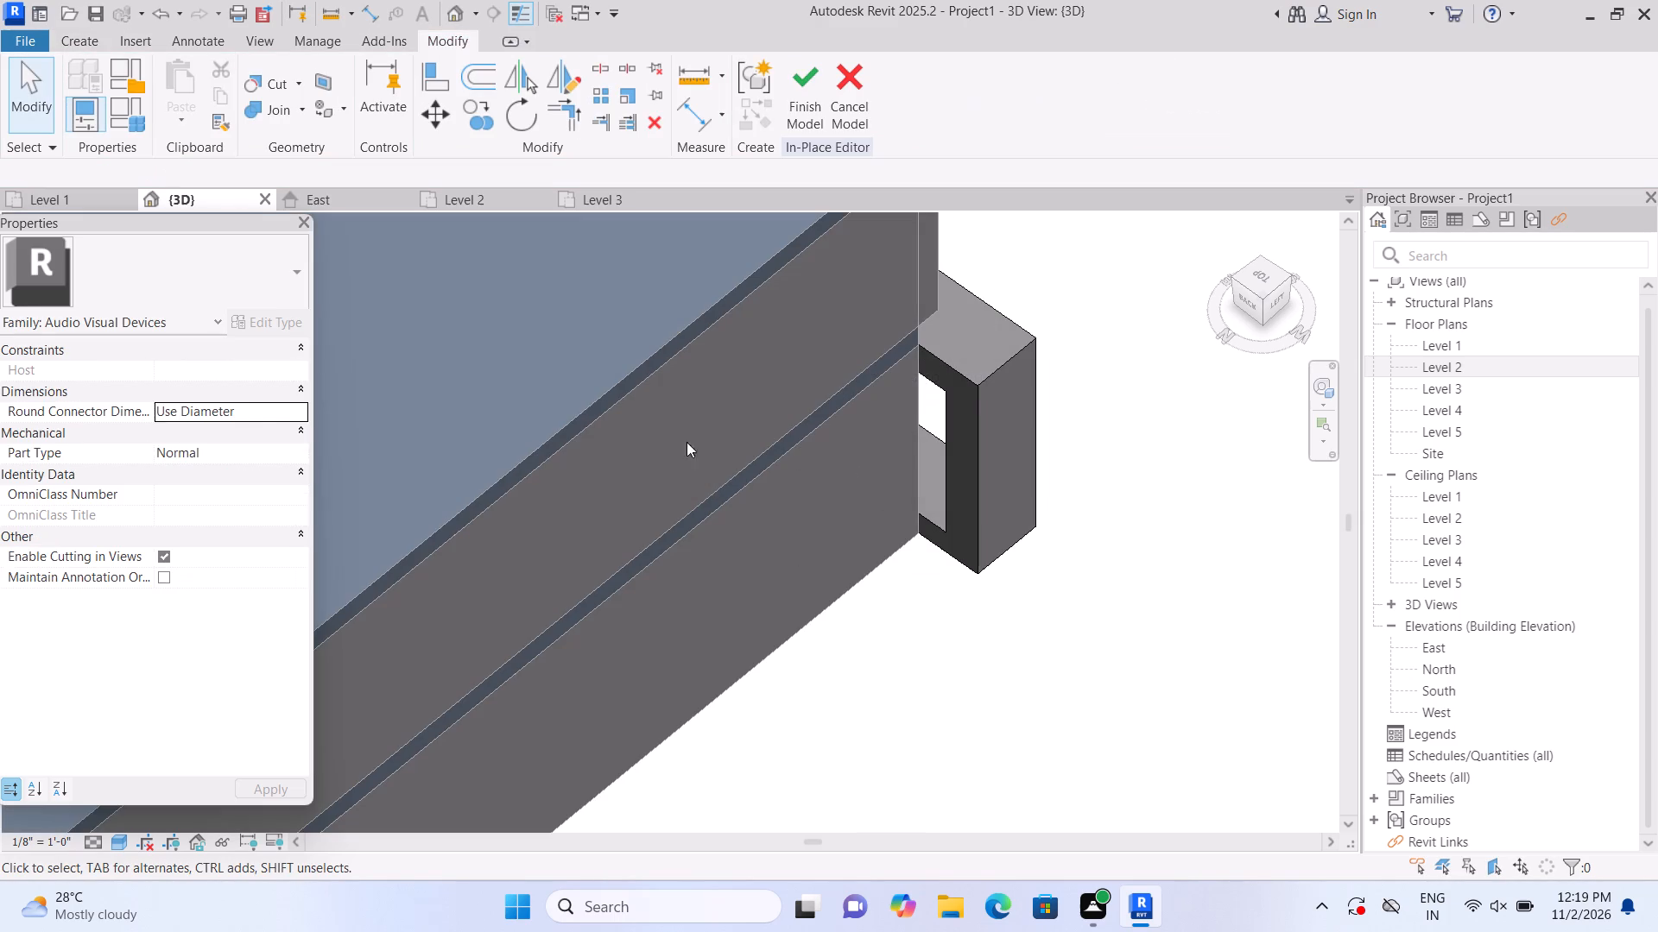
Extrude a rectangle about 2' 9 1/2" wide and 1' 1" high by 3' from the rear face of the projecting frame, starting at the wall corner.
left_click(78, 47)
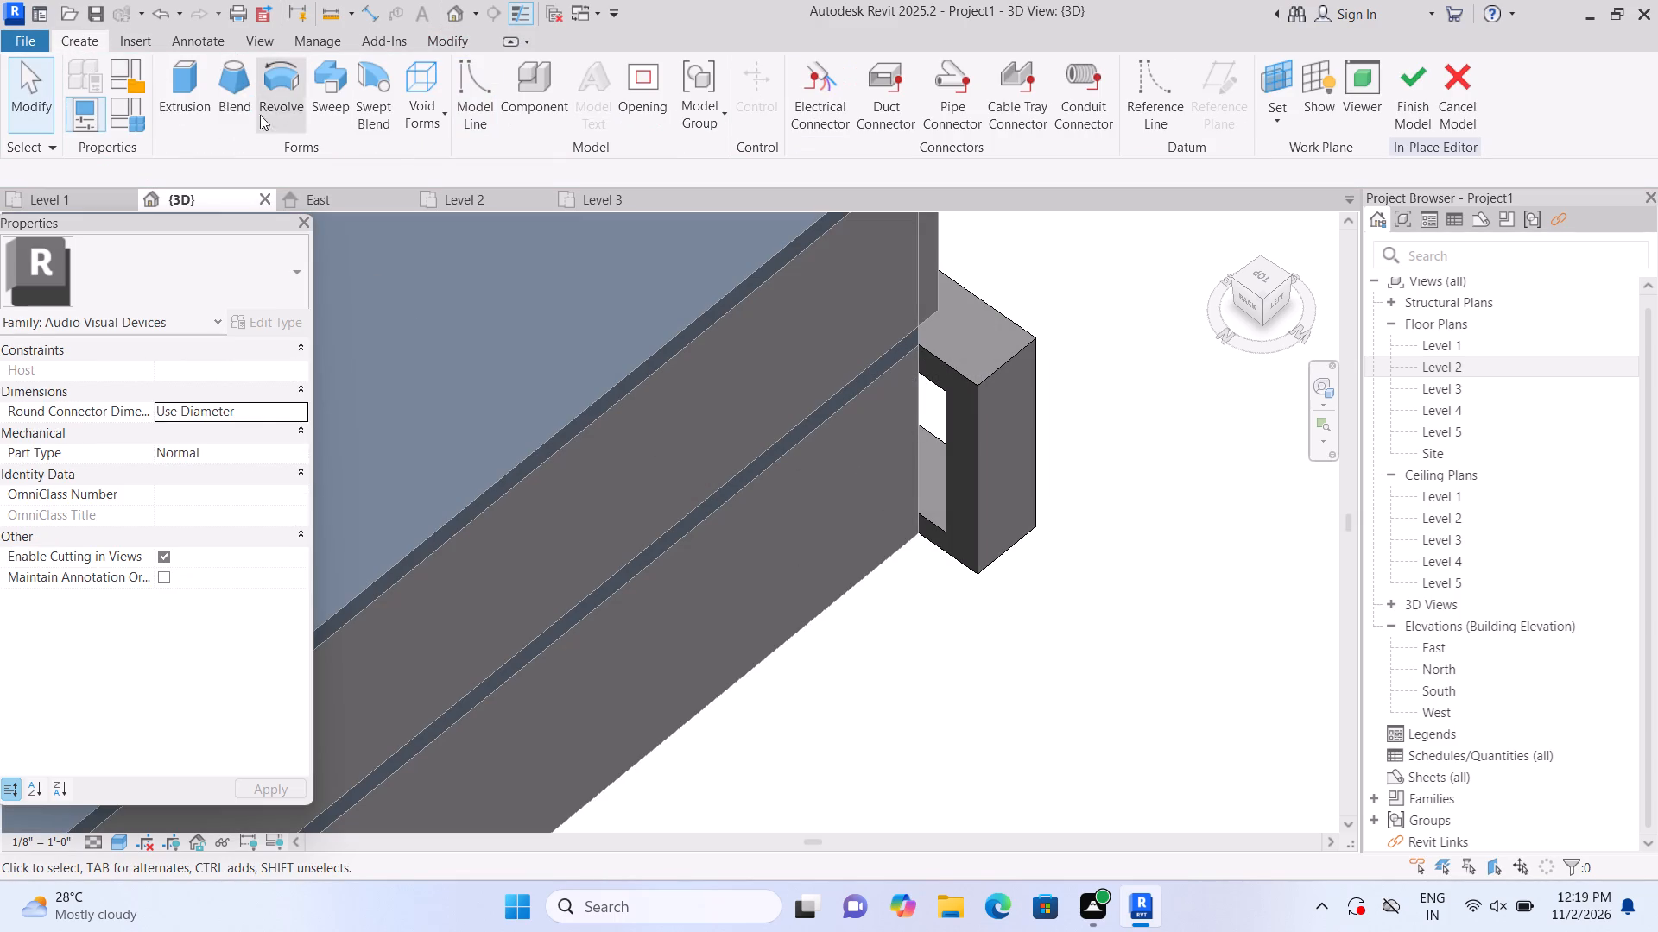
left_click(188, 110)
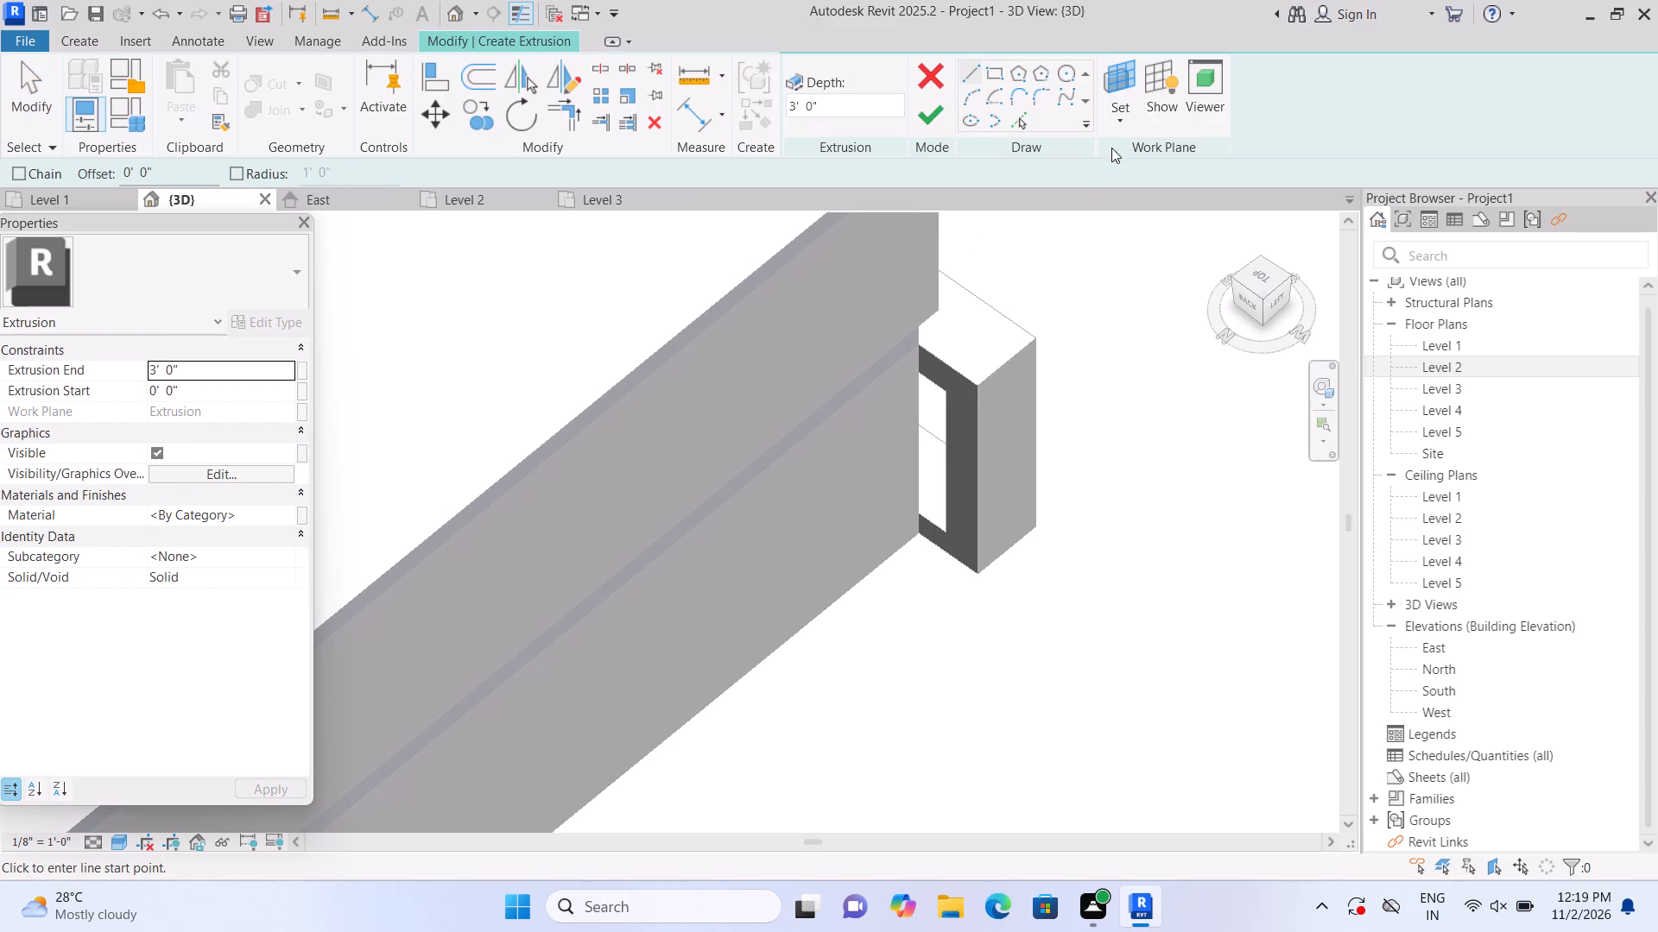
left_click(1117, 126)
left_click(1135, 197)
scroll(995, 471, "up", 1)
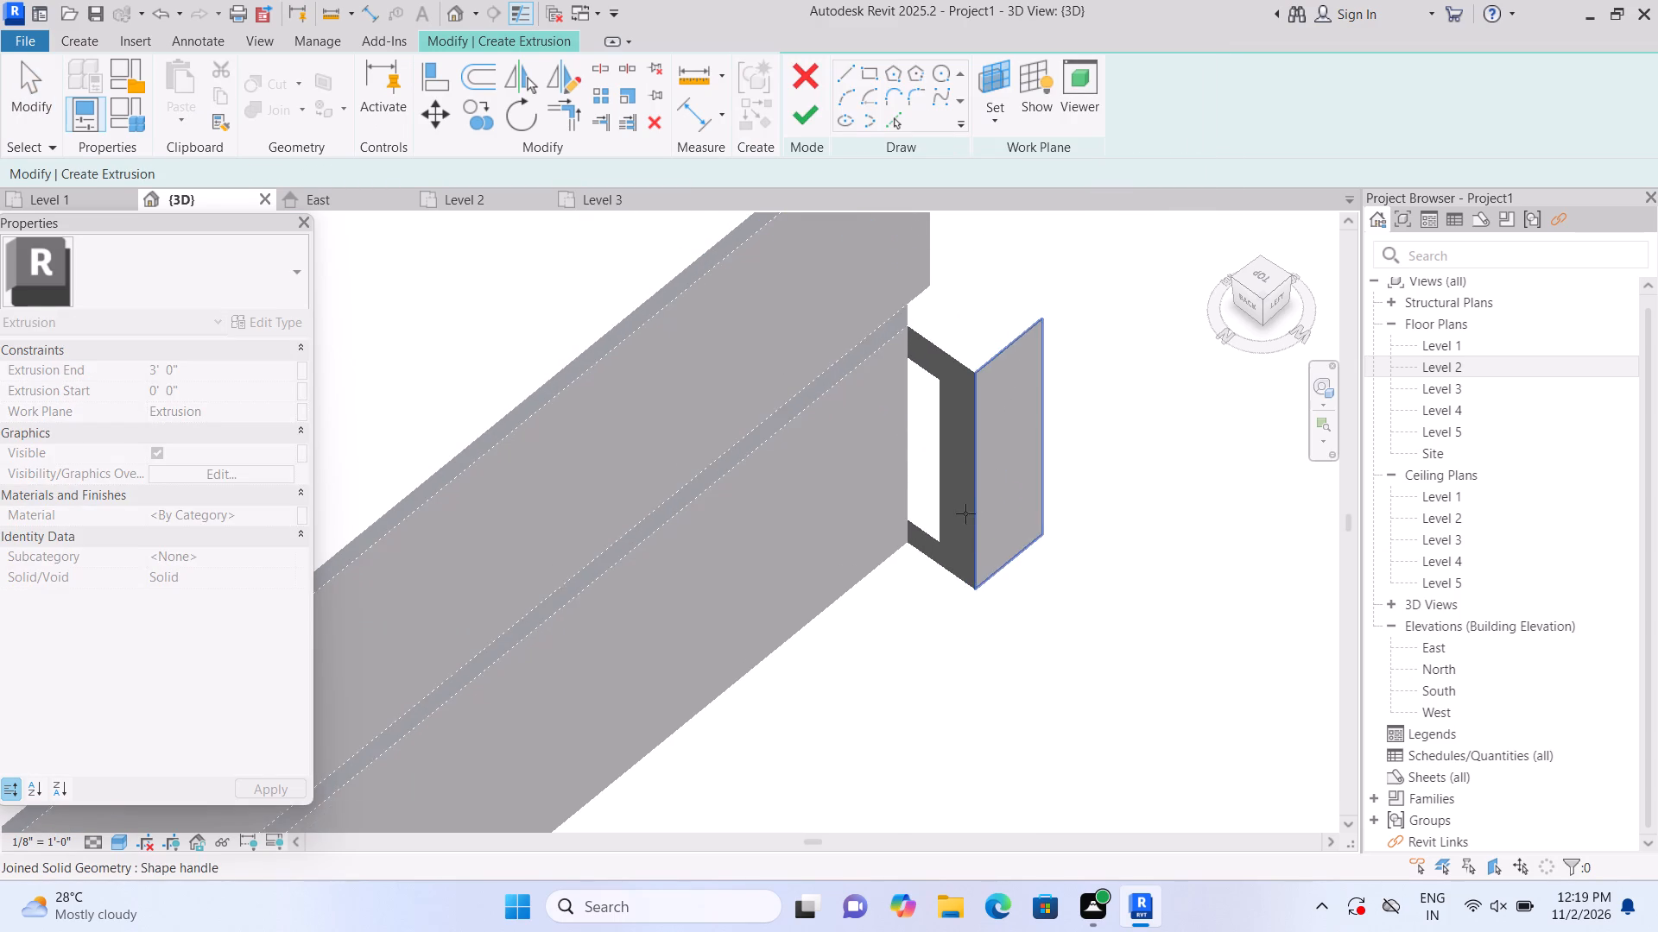
left_click(961, 520)
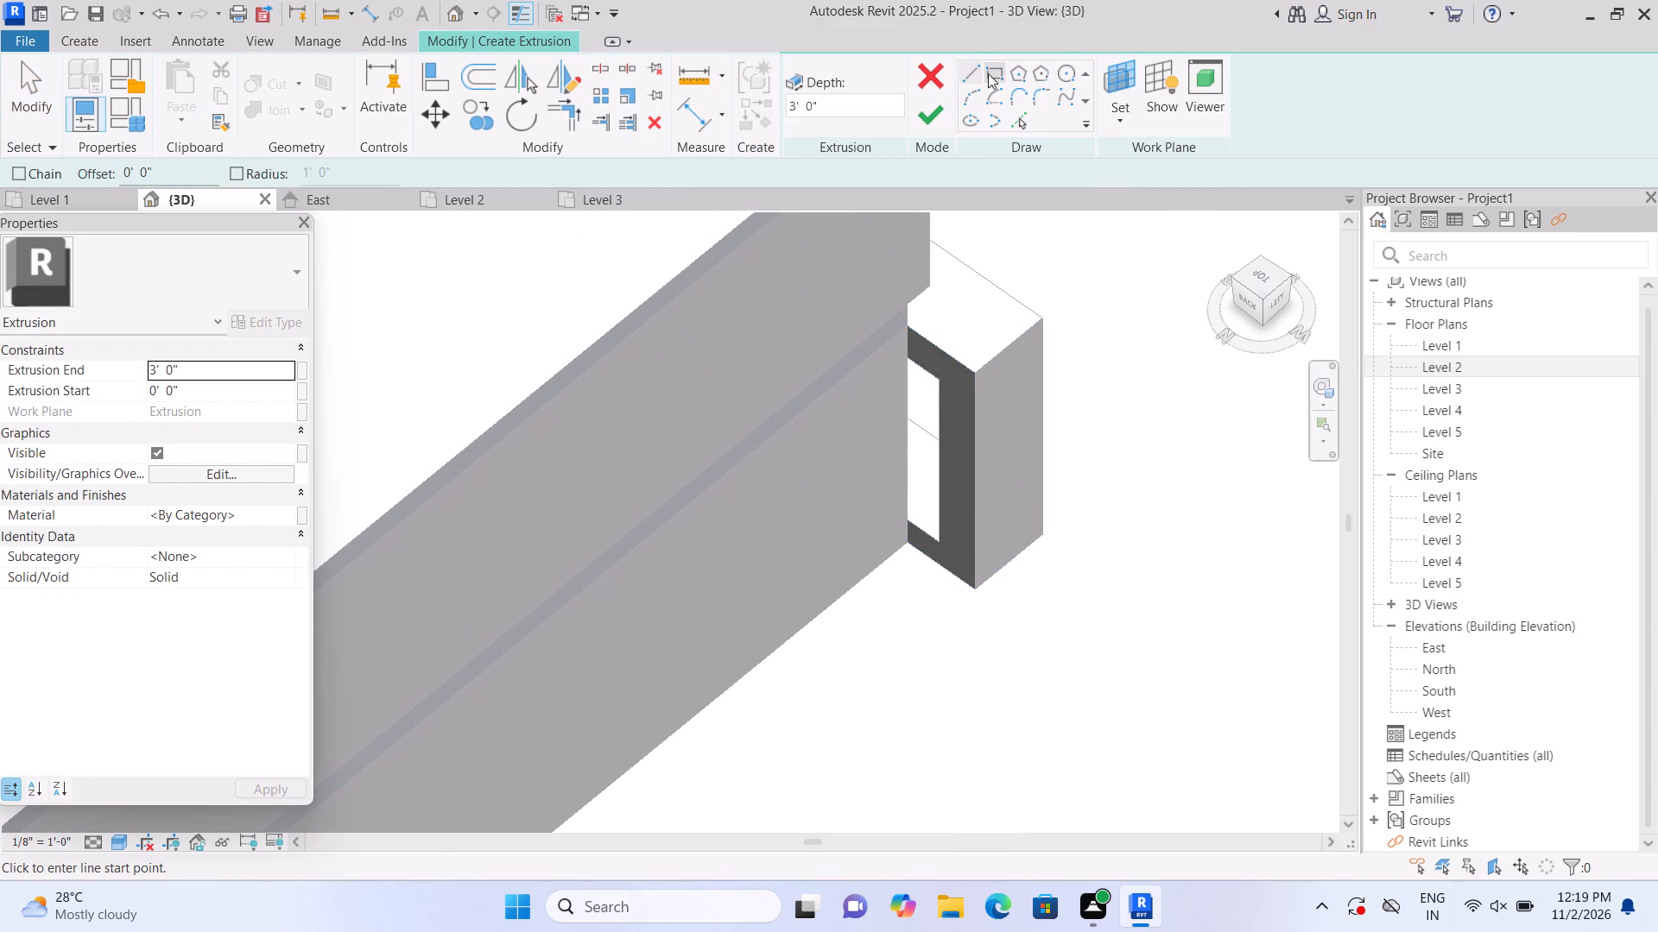
left_click(1004, 72)
scroll(915, 567, "up", 3)
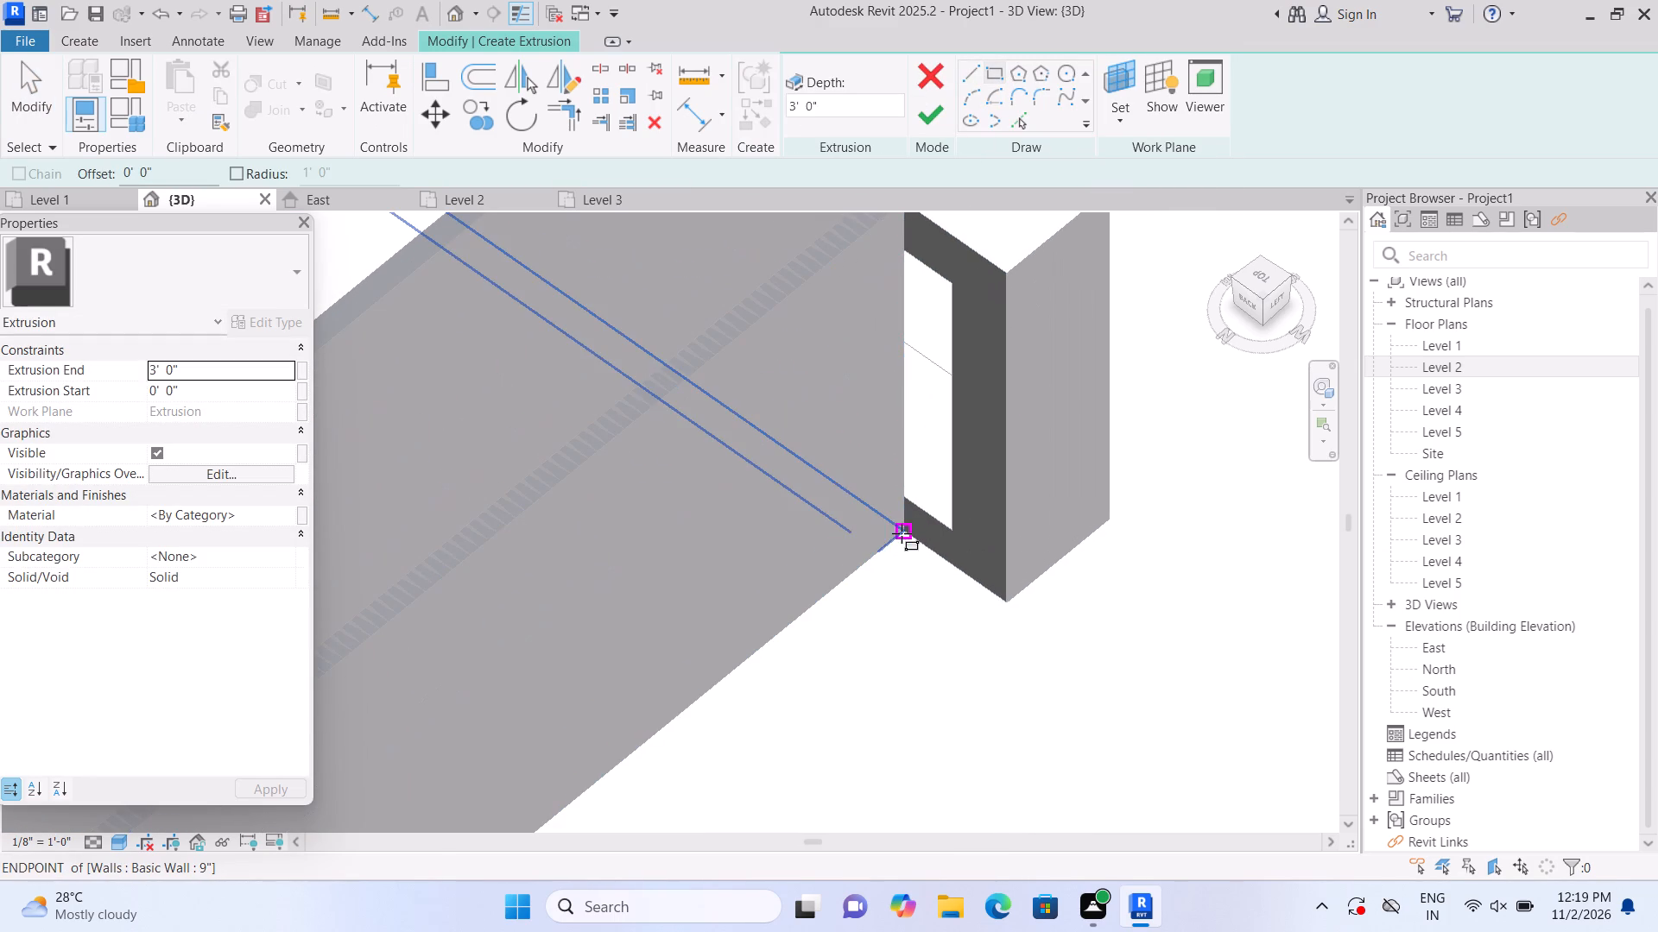
left_click(902, 532)
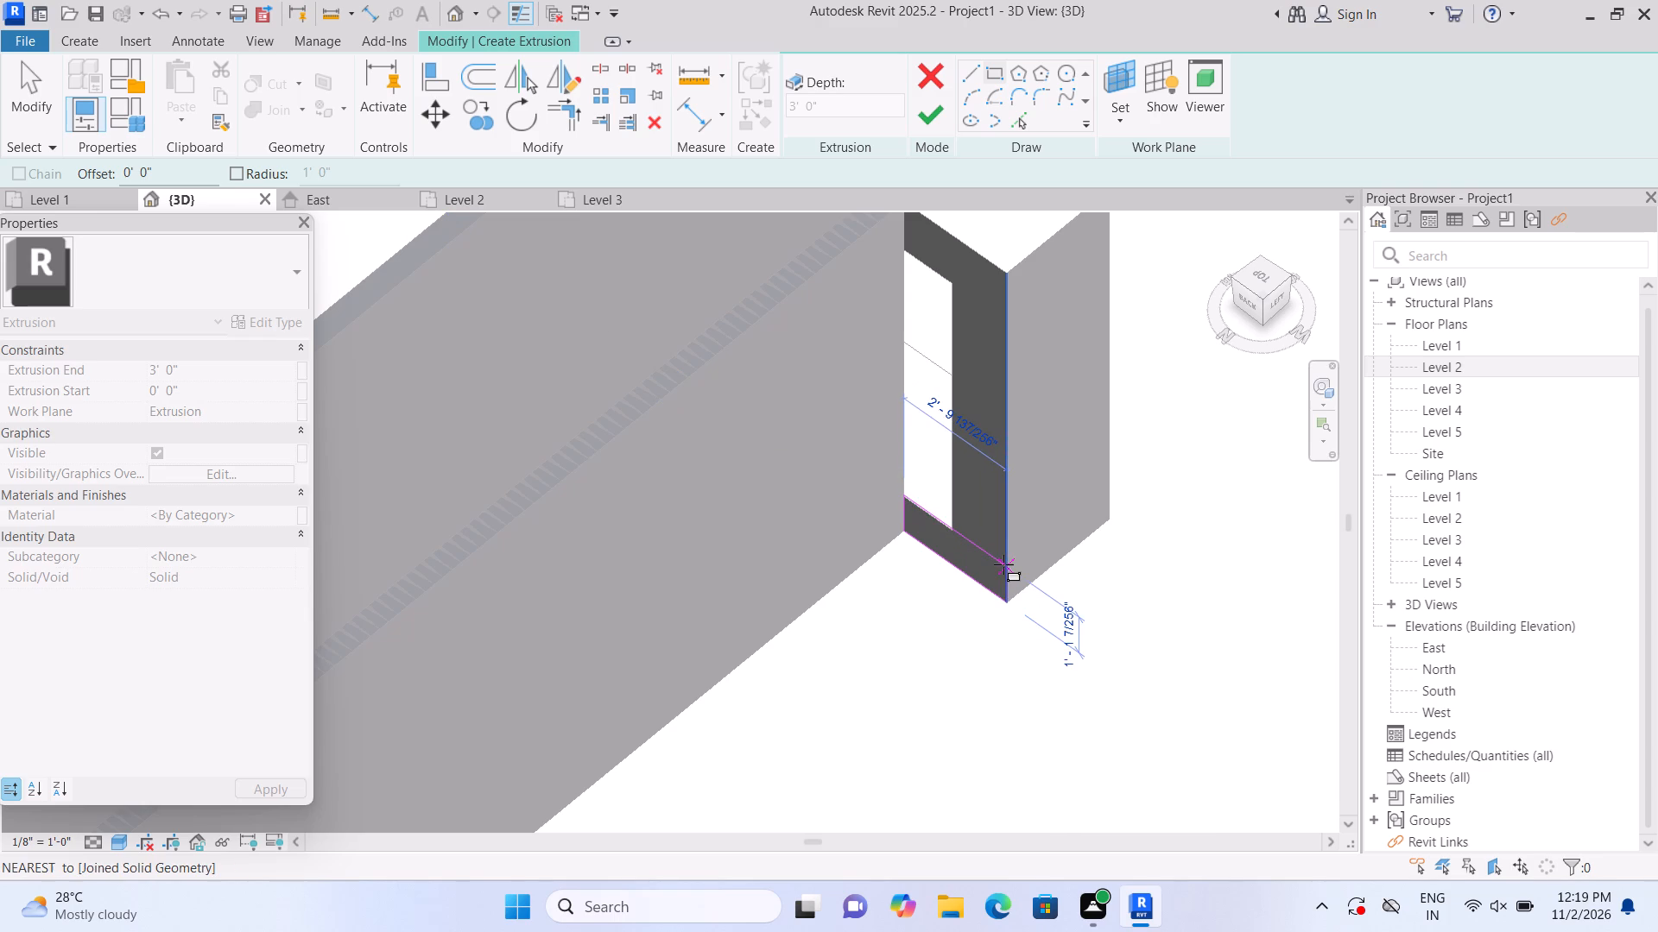
left_click(1003, 564)
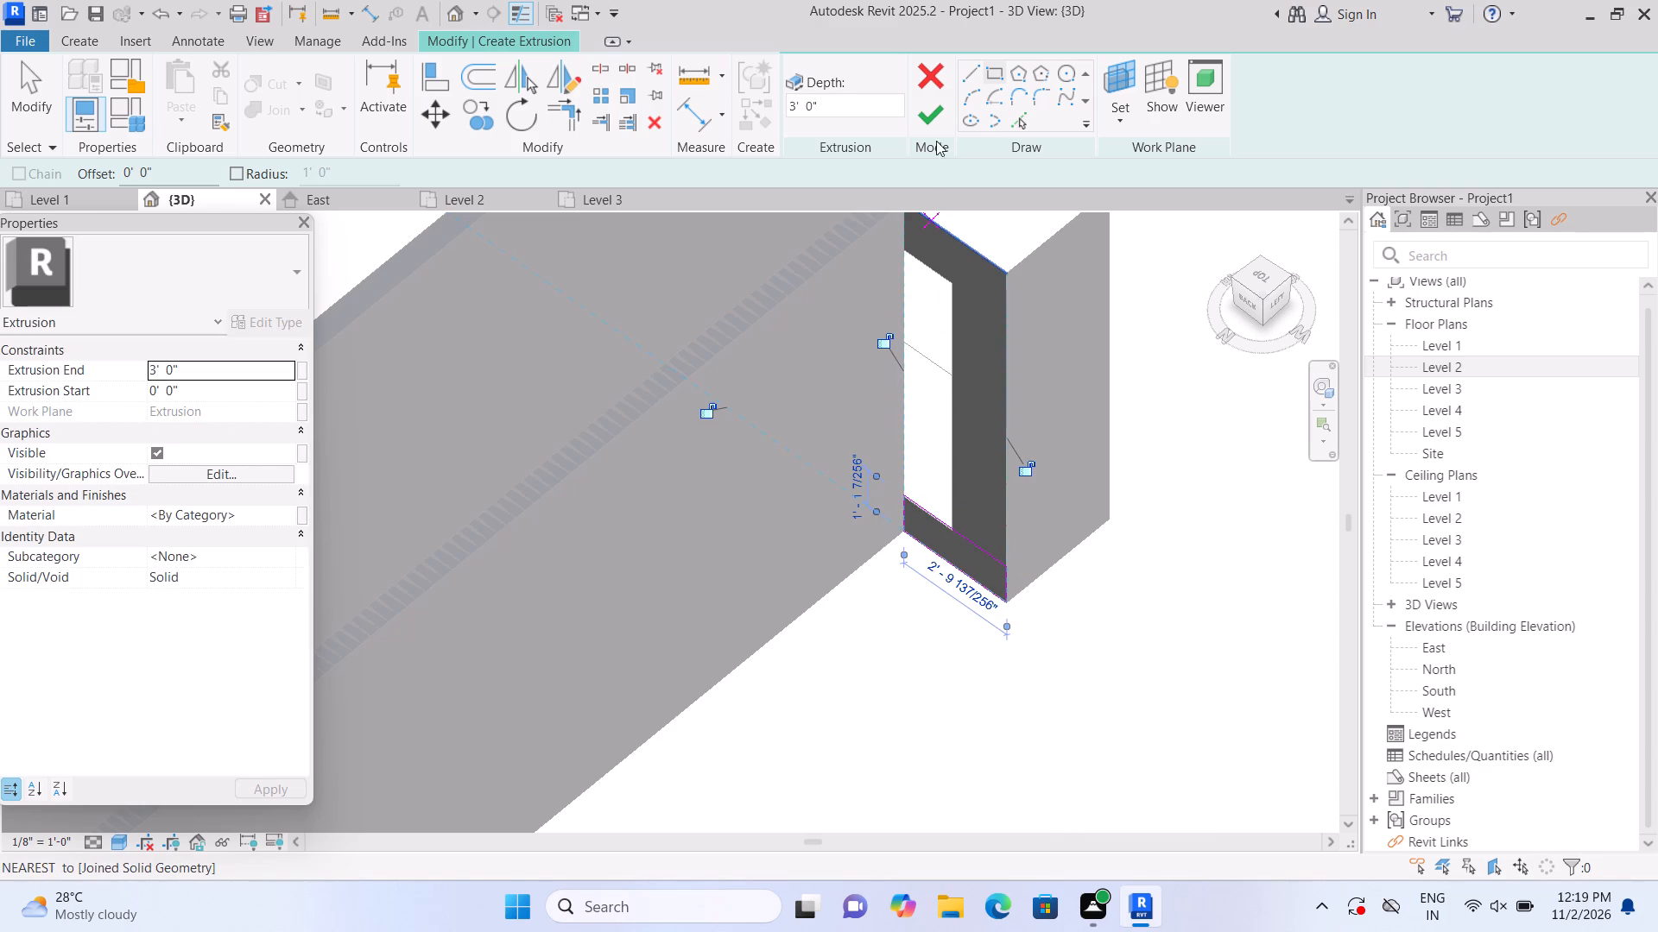
left_click(935, 125)
Thin the new extrusion to 4 1/2" deep and stretch it up to the frame's top edge to close the rear opening.
scroll(912, 227, "down", 2)
scroll(864, 614, "up", 1)
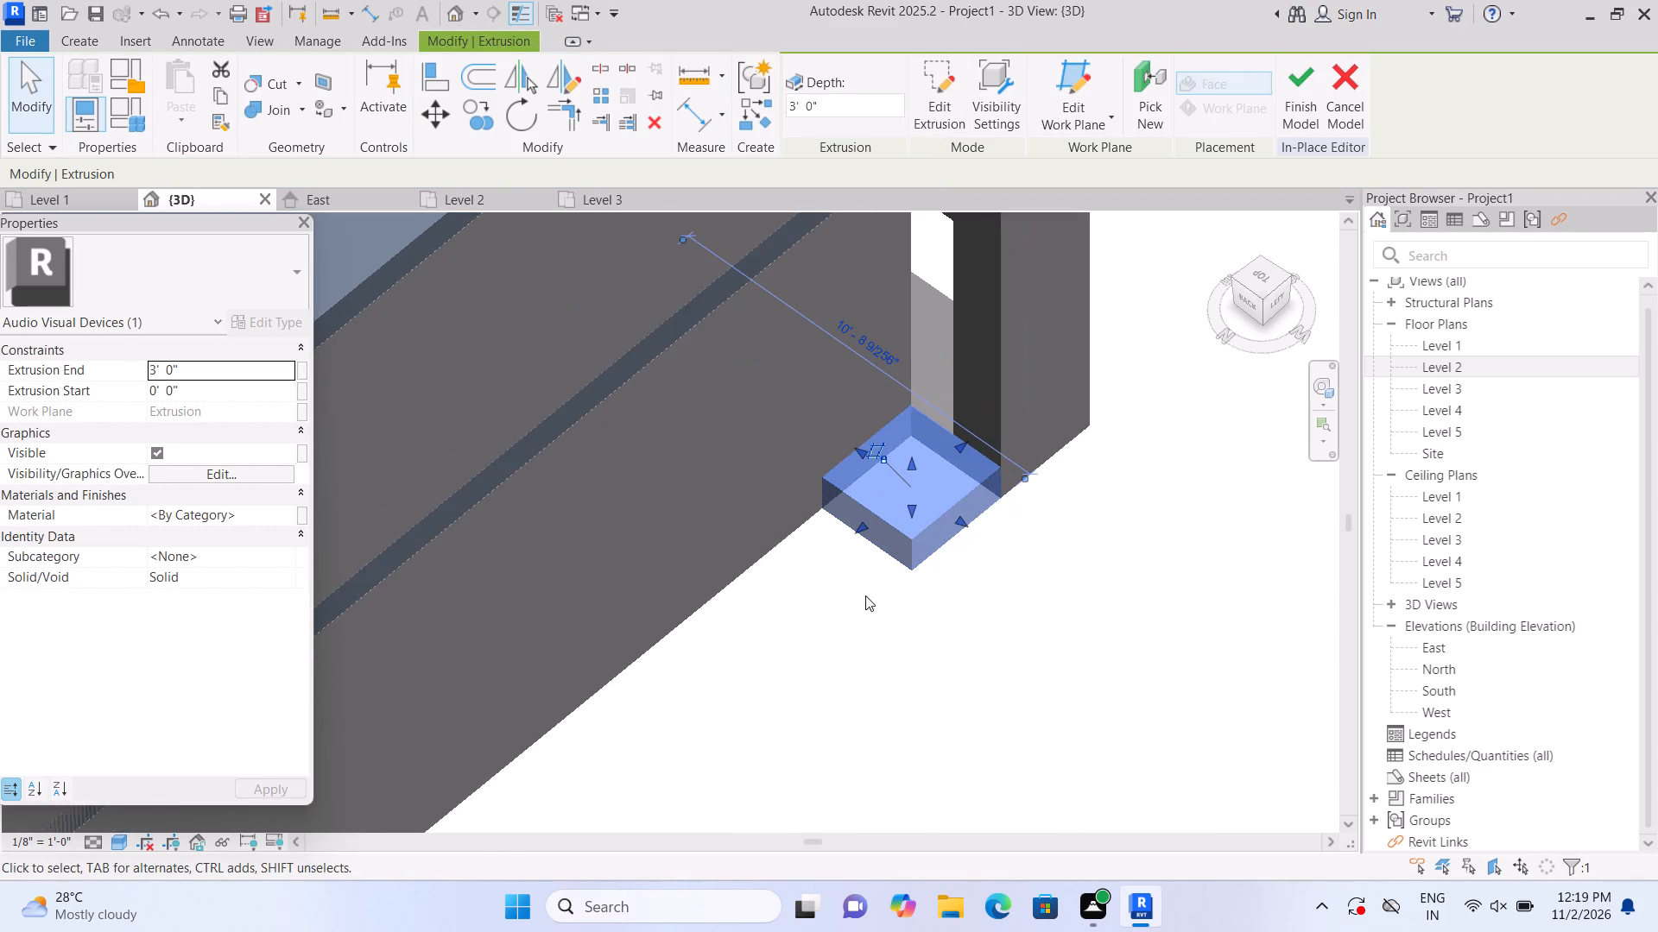
left_click_drag(856, 526, 943, 463)
scroll(946, 488, "down", 4)
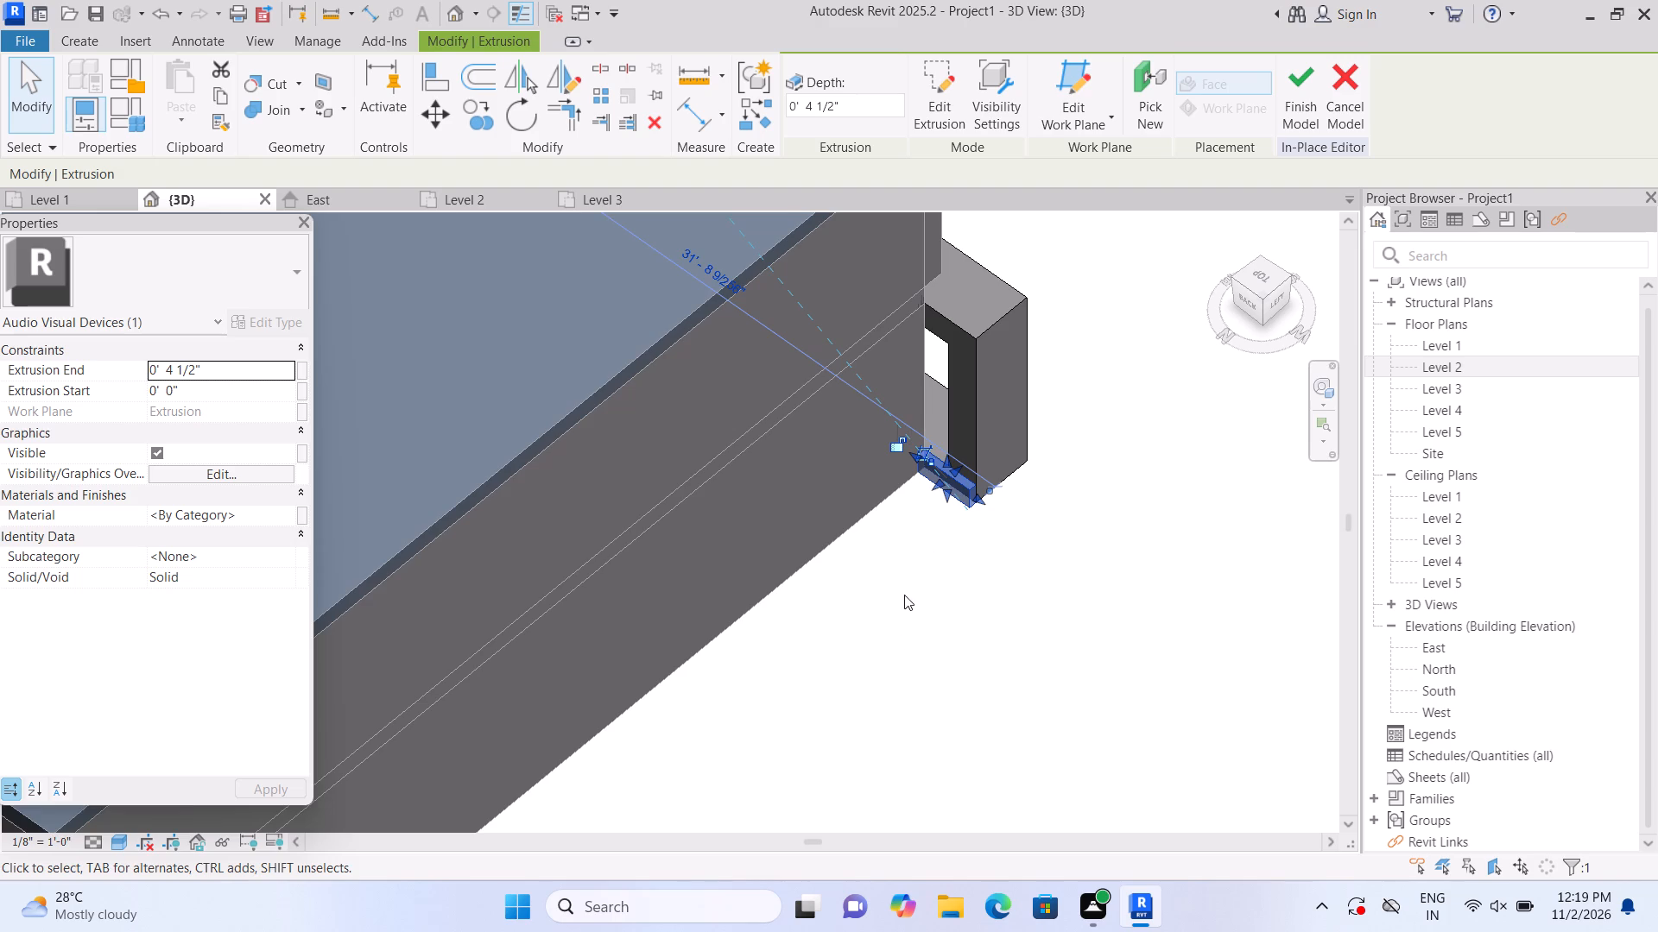
middle_click_drag(904, 595, 799, 756)
scroll(830, 695, "up", 2)
left_click_drag(845, 603, 845, 582)
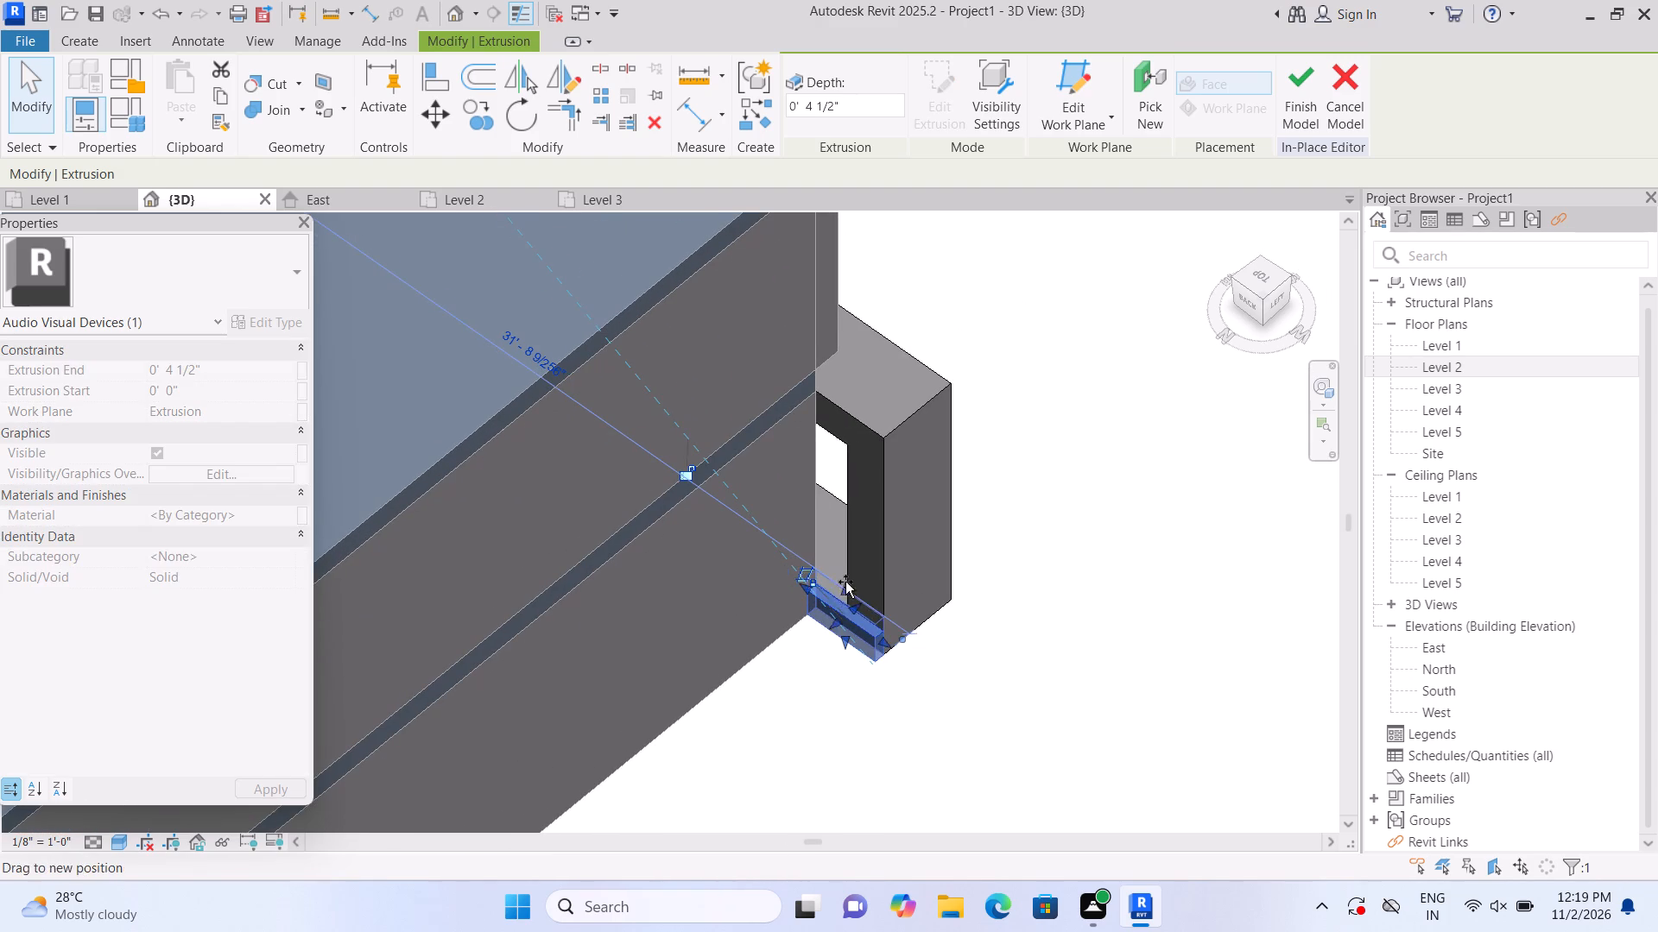
left_click_drag(845, 582, 865, 422)
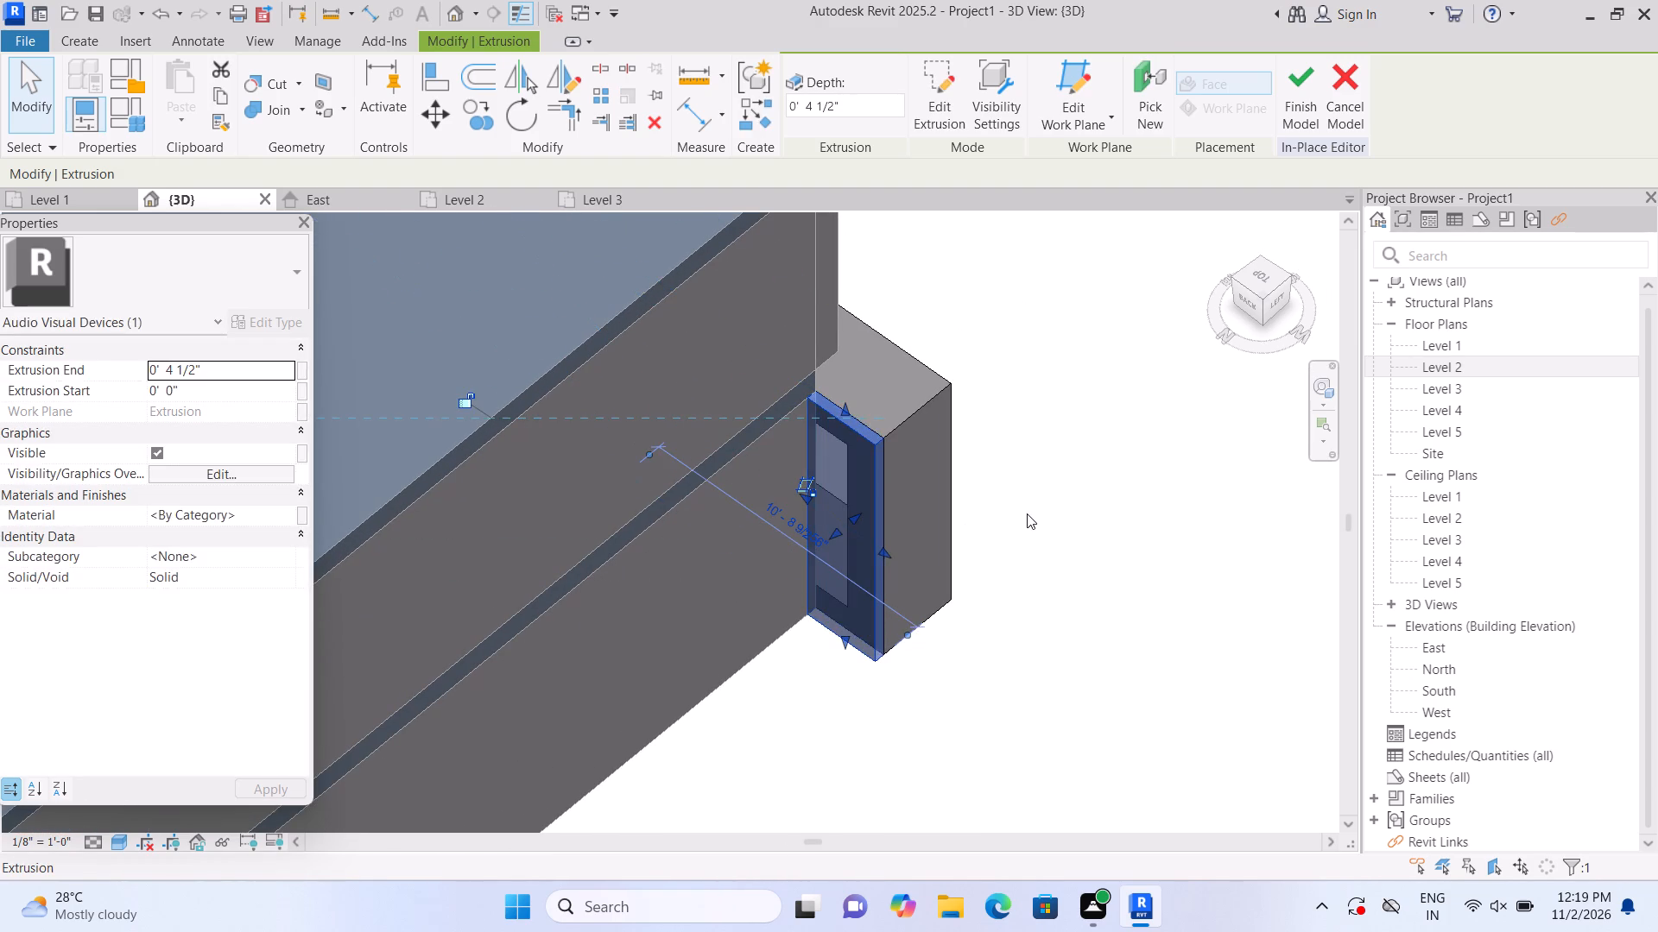
left_click(1028, 515)
scroll(1028, 515, "down", 2)
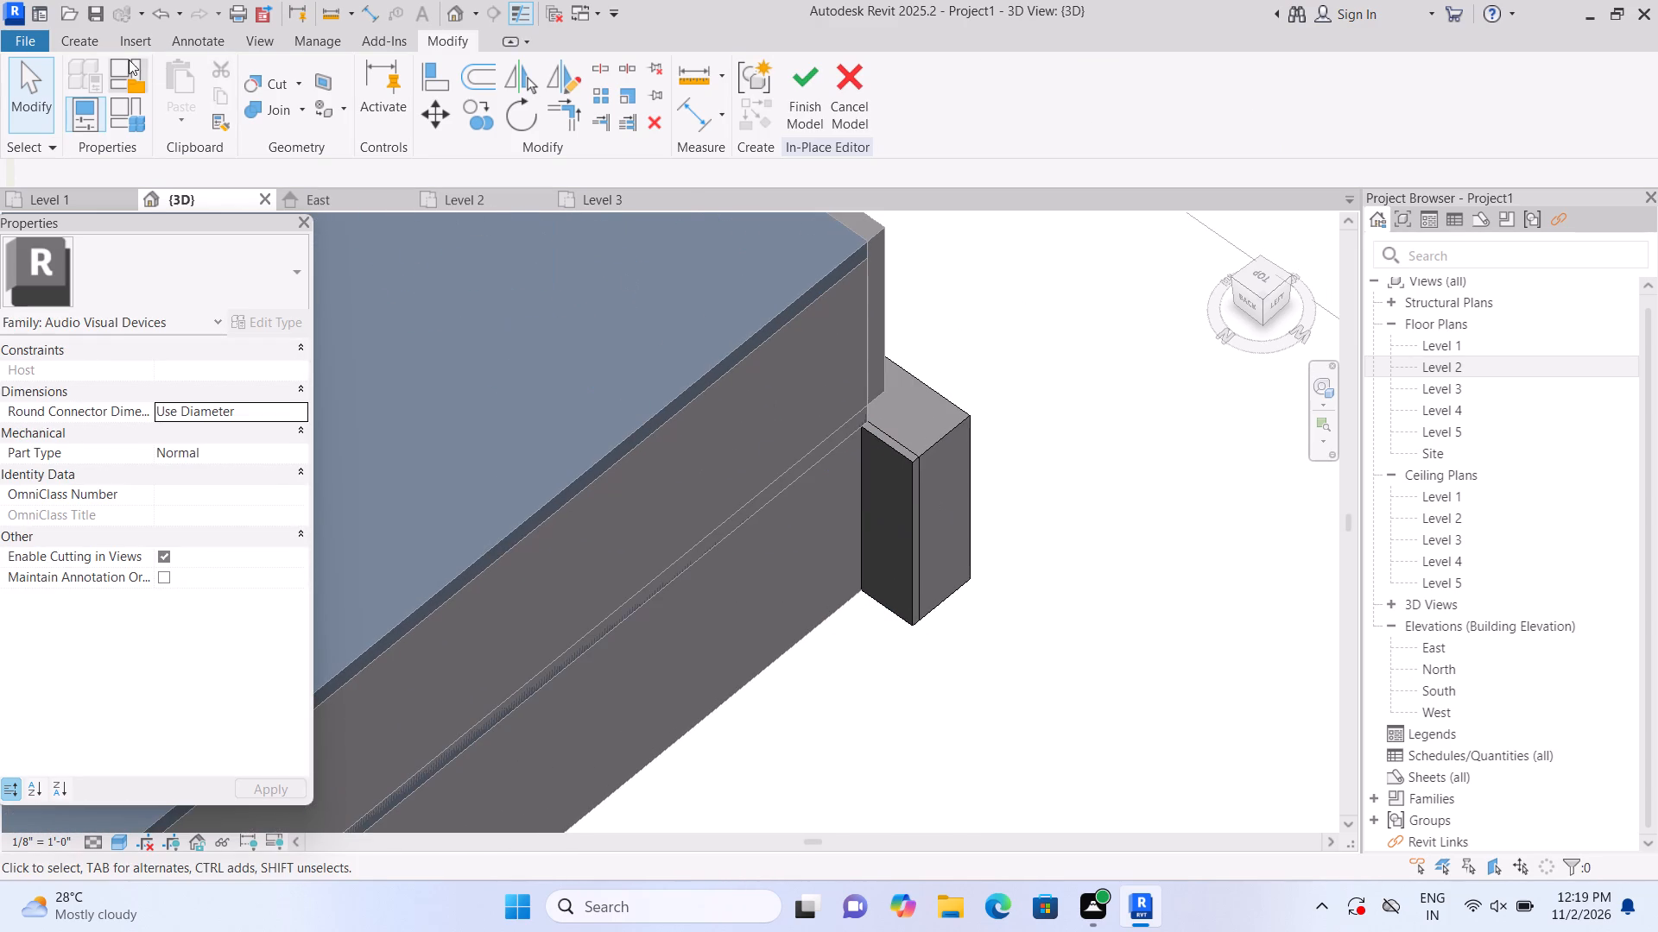
Join the thin rear closing panel with the hollow Level 1 frame using Join Geometry.
left_click(306, 99)
left_click(307, 136)
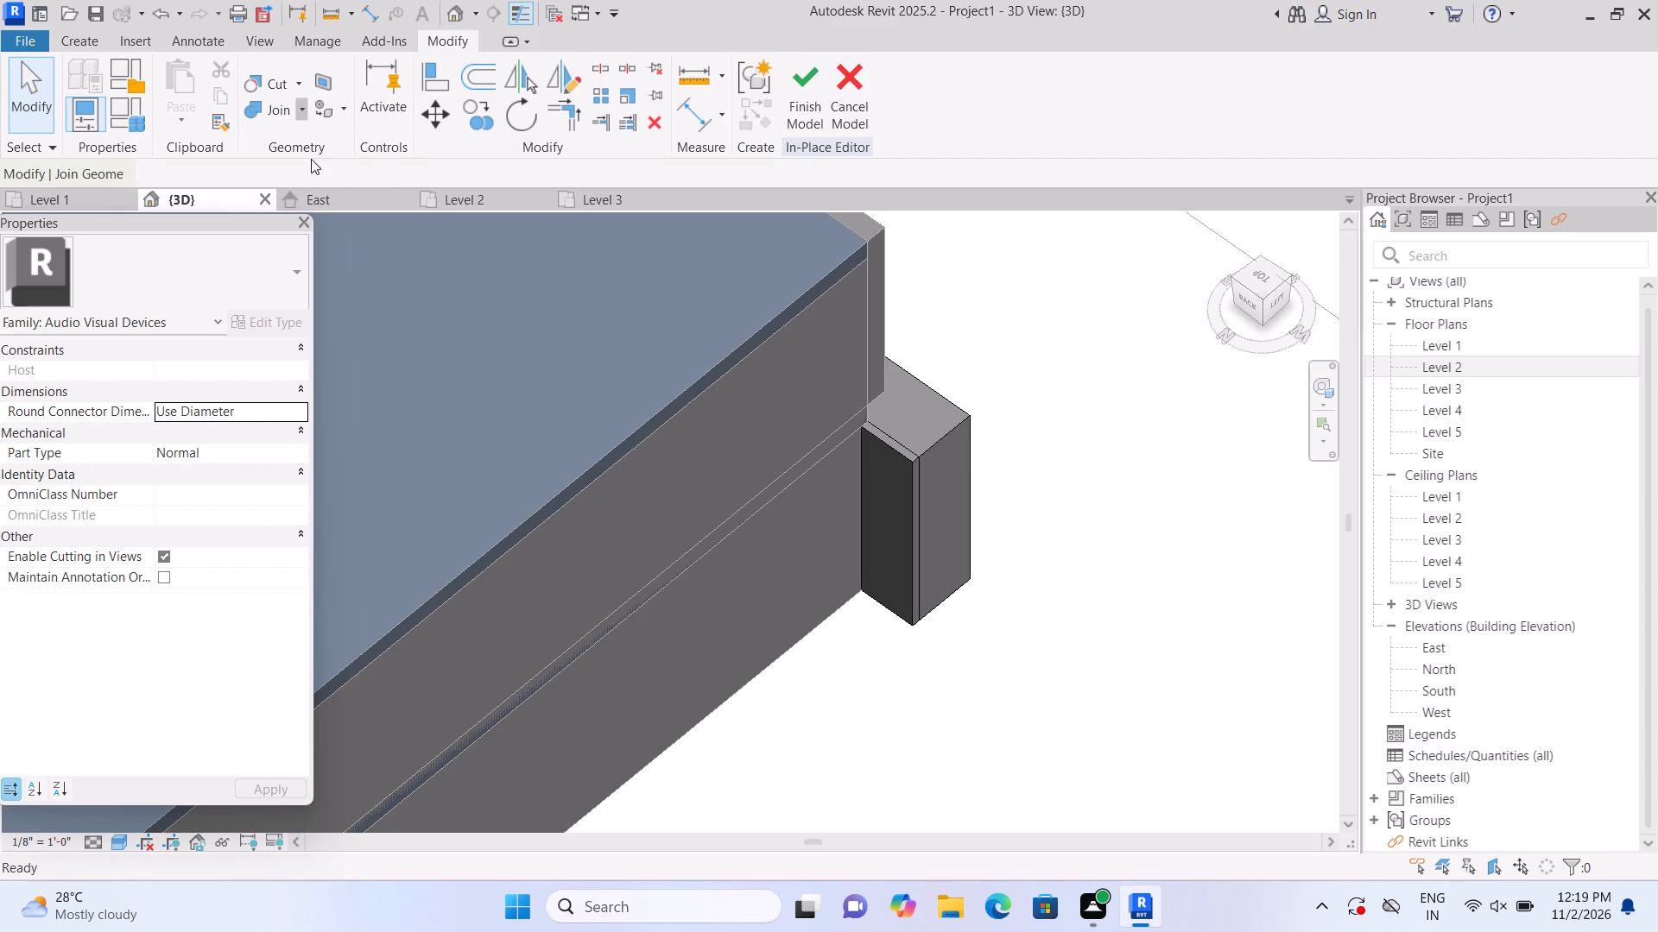
left_click(892, 469)
left_click(921, 440)
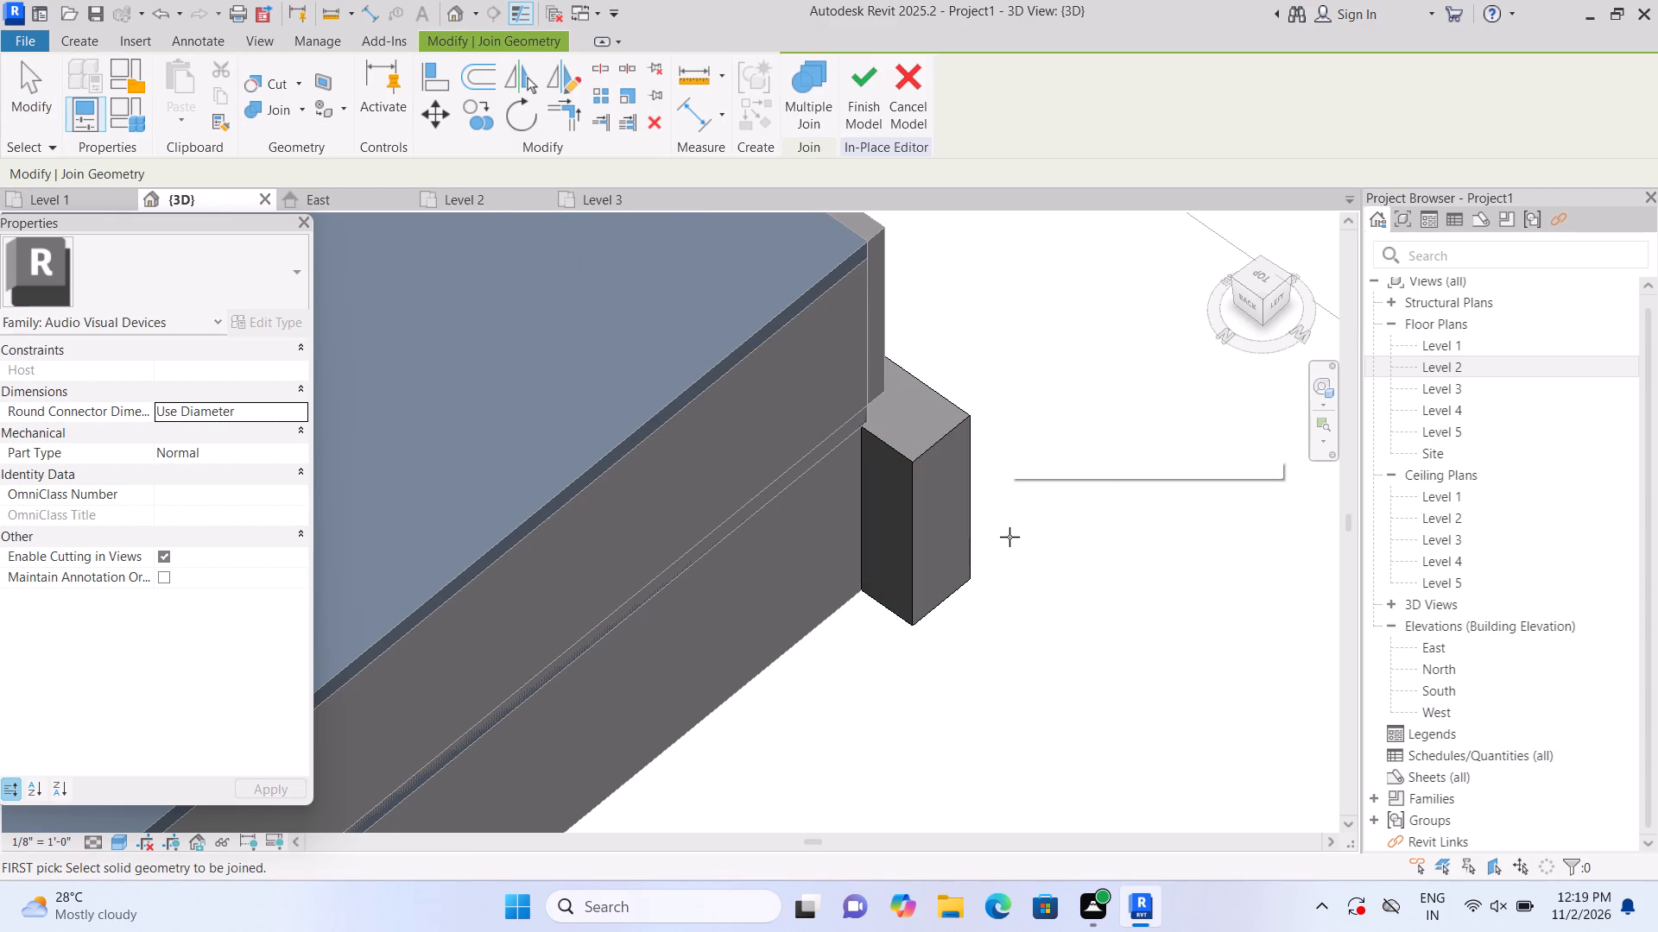
Examine the joined Level 1 frame and its inner end around the window from the front isometric view.
left_click(1220, 227)
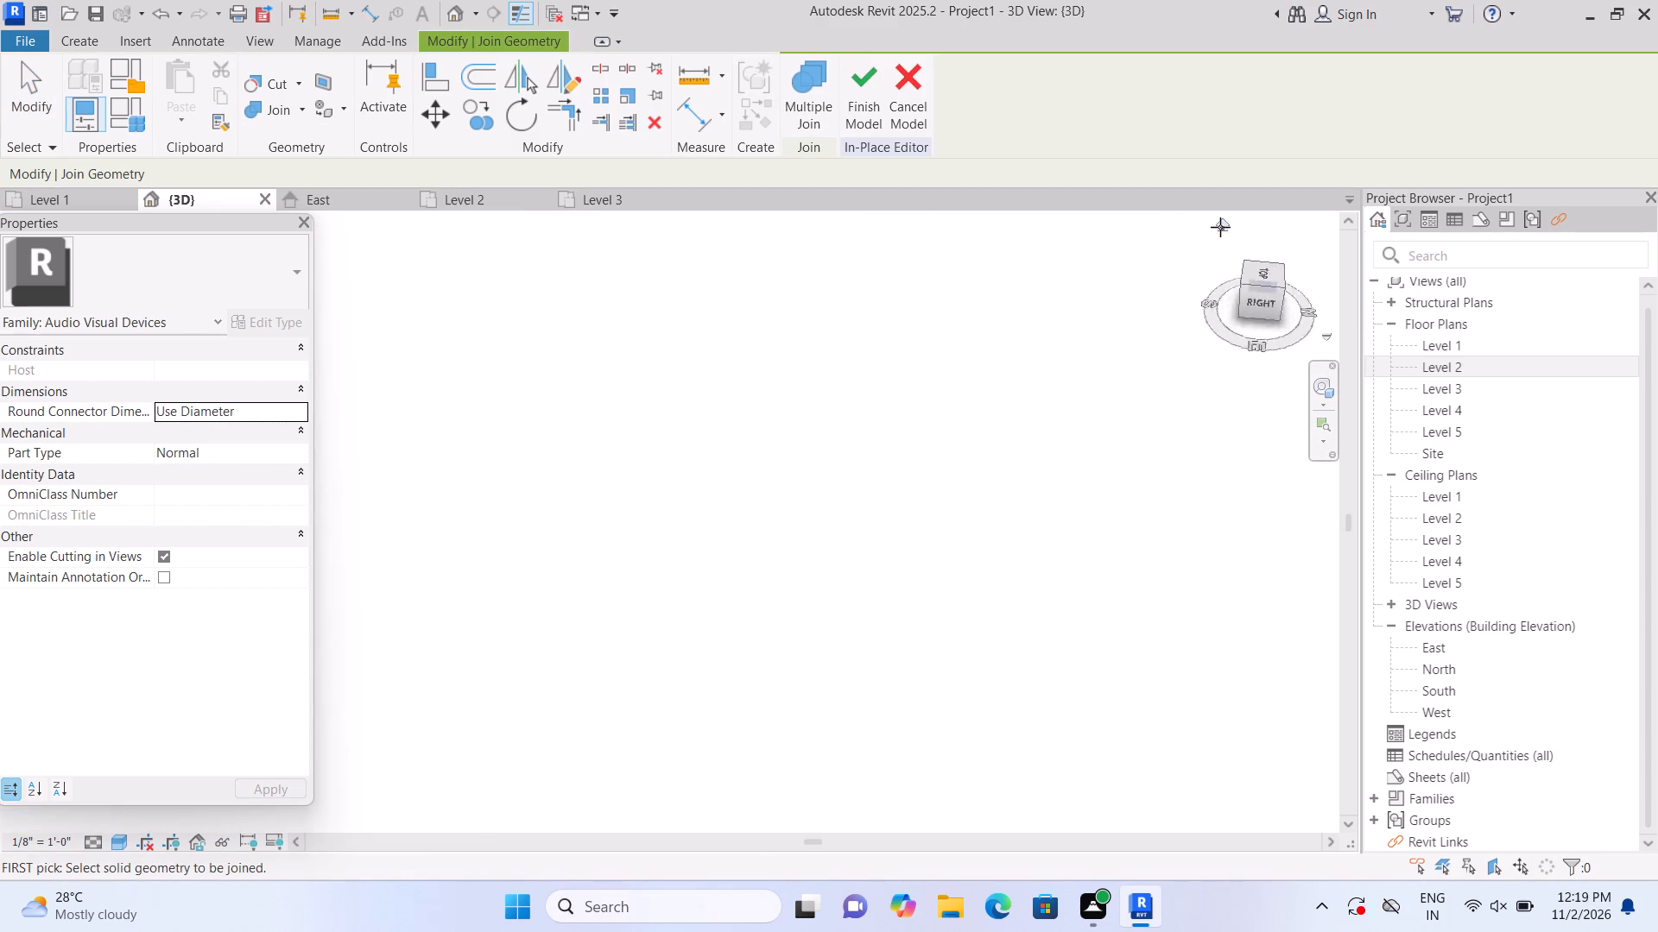
scroll(406, 634, "up", 2)
scroll(380, 545, "up", 2)
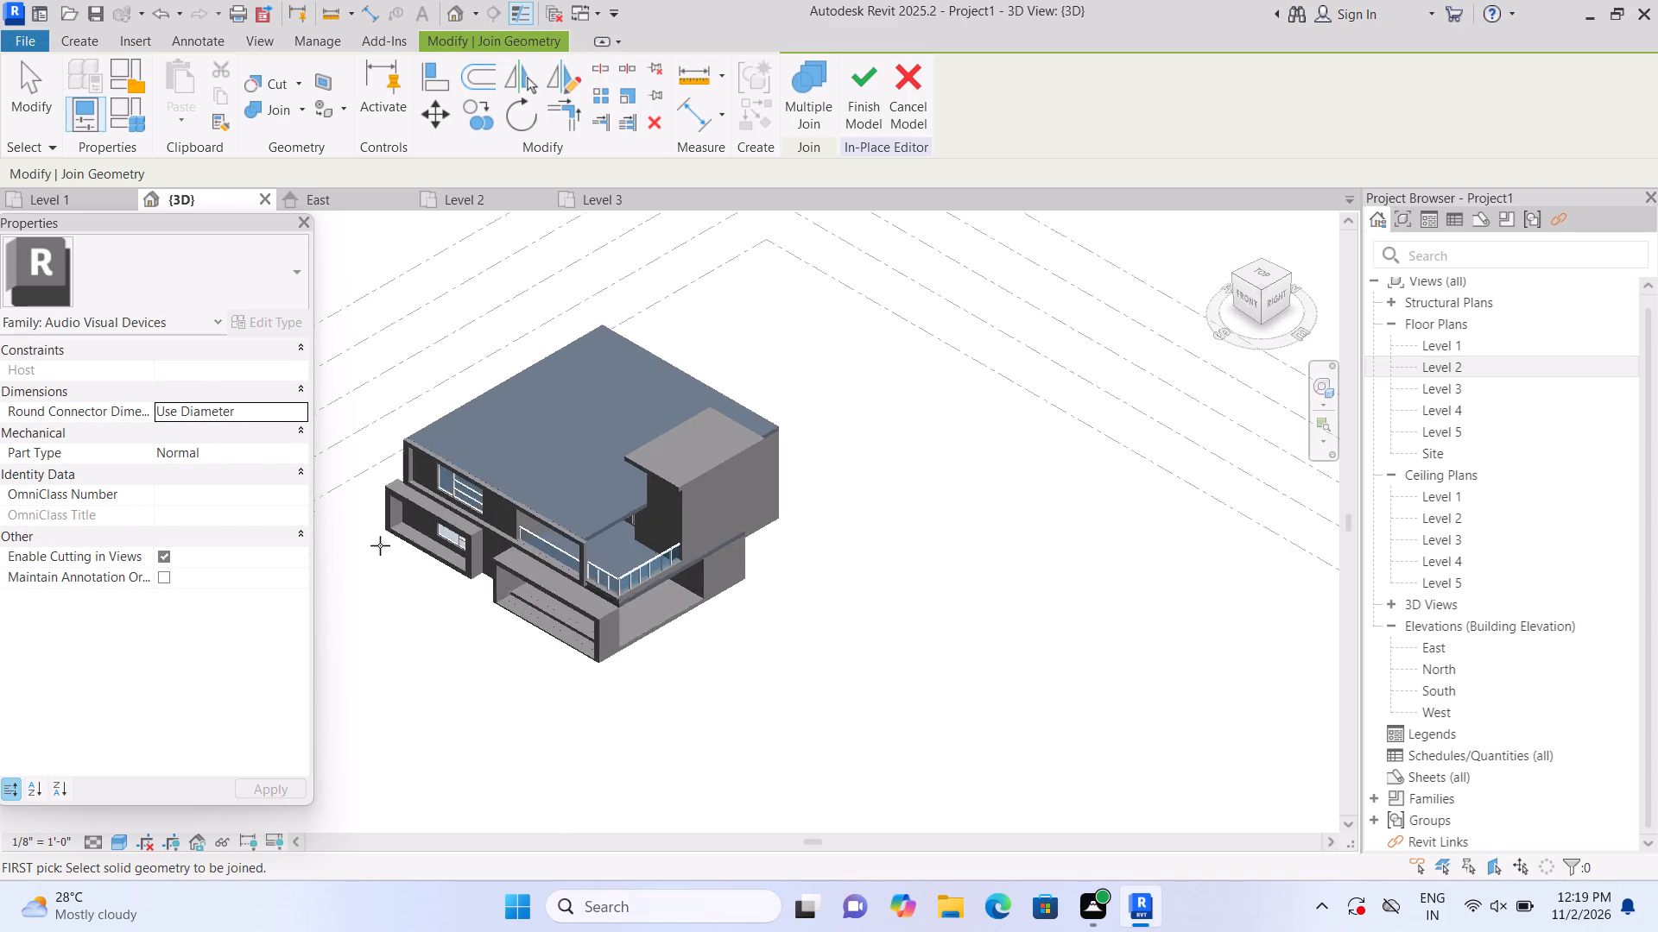
scroll(380, 545, "up", 6)
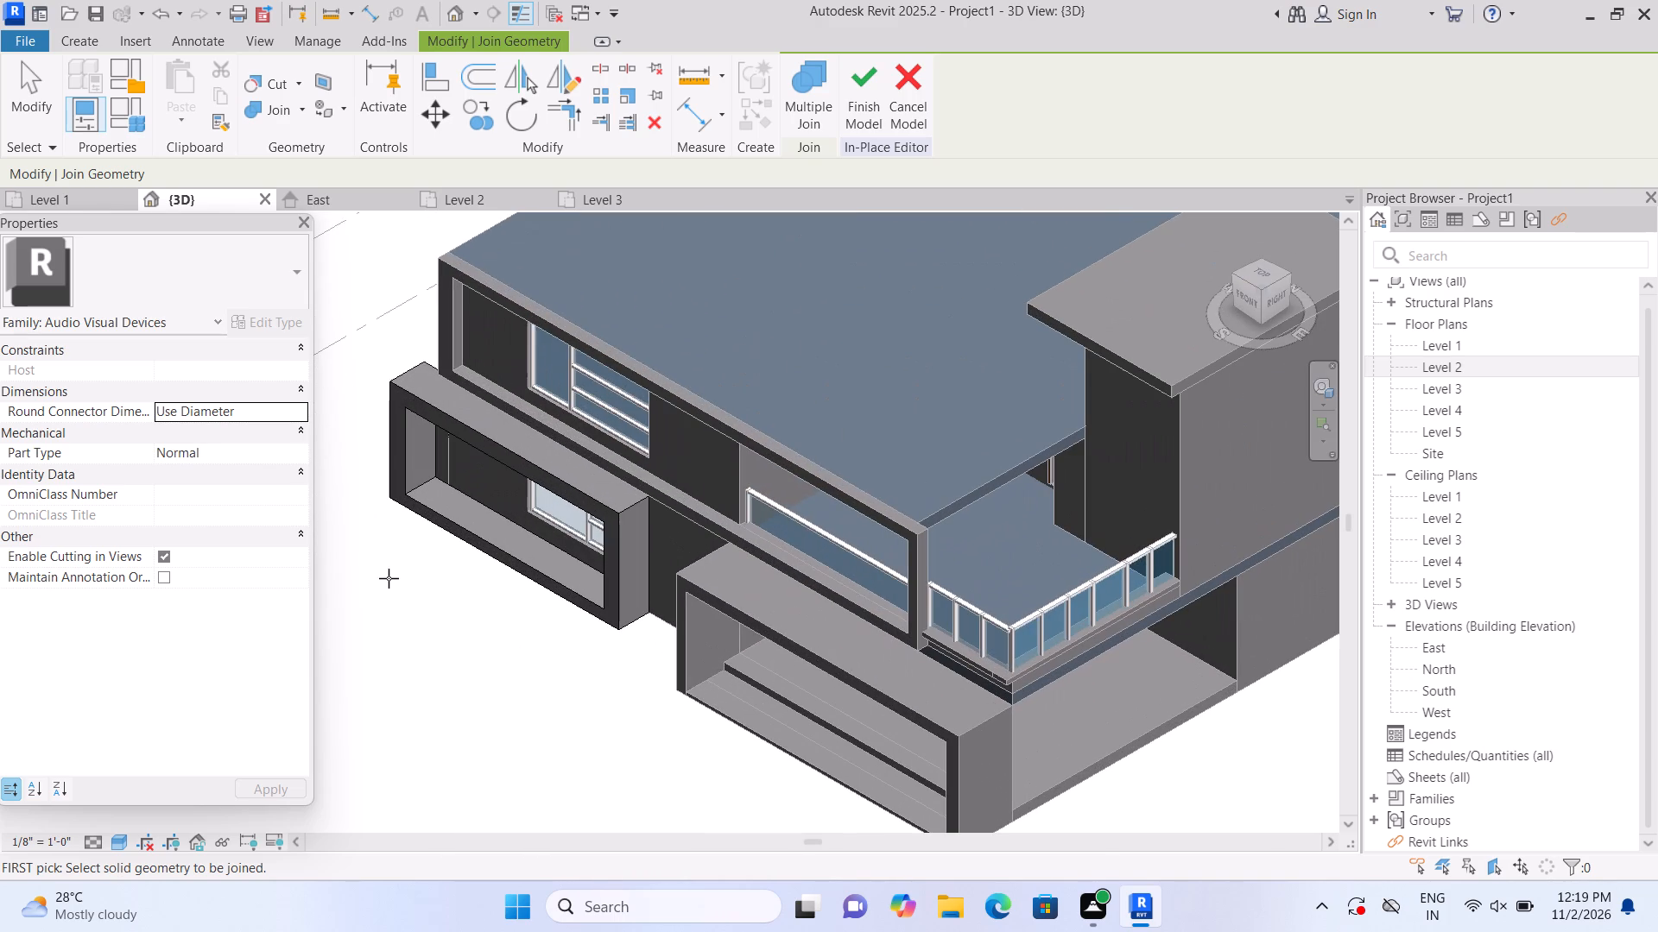
scroll(423, 532, "up", 1)
middle_click_drag(436, 523, 431, 641)
scroll(445, 582, "up", 5)
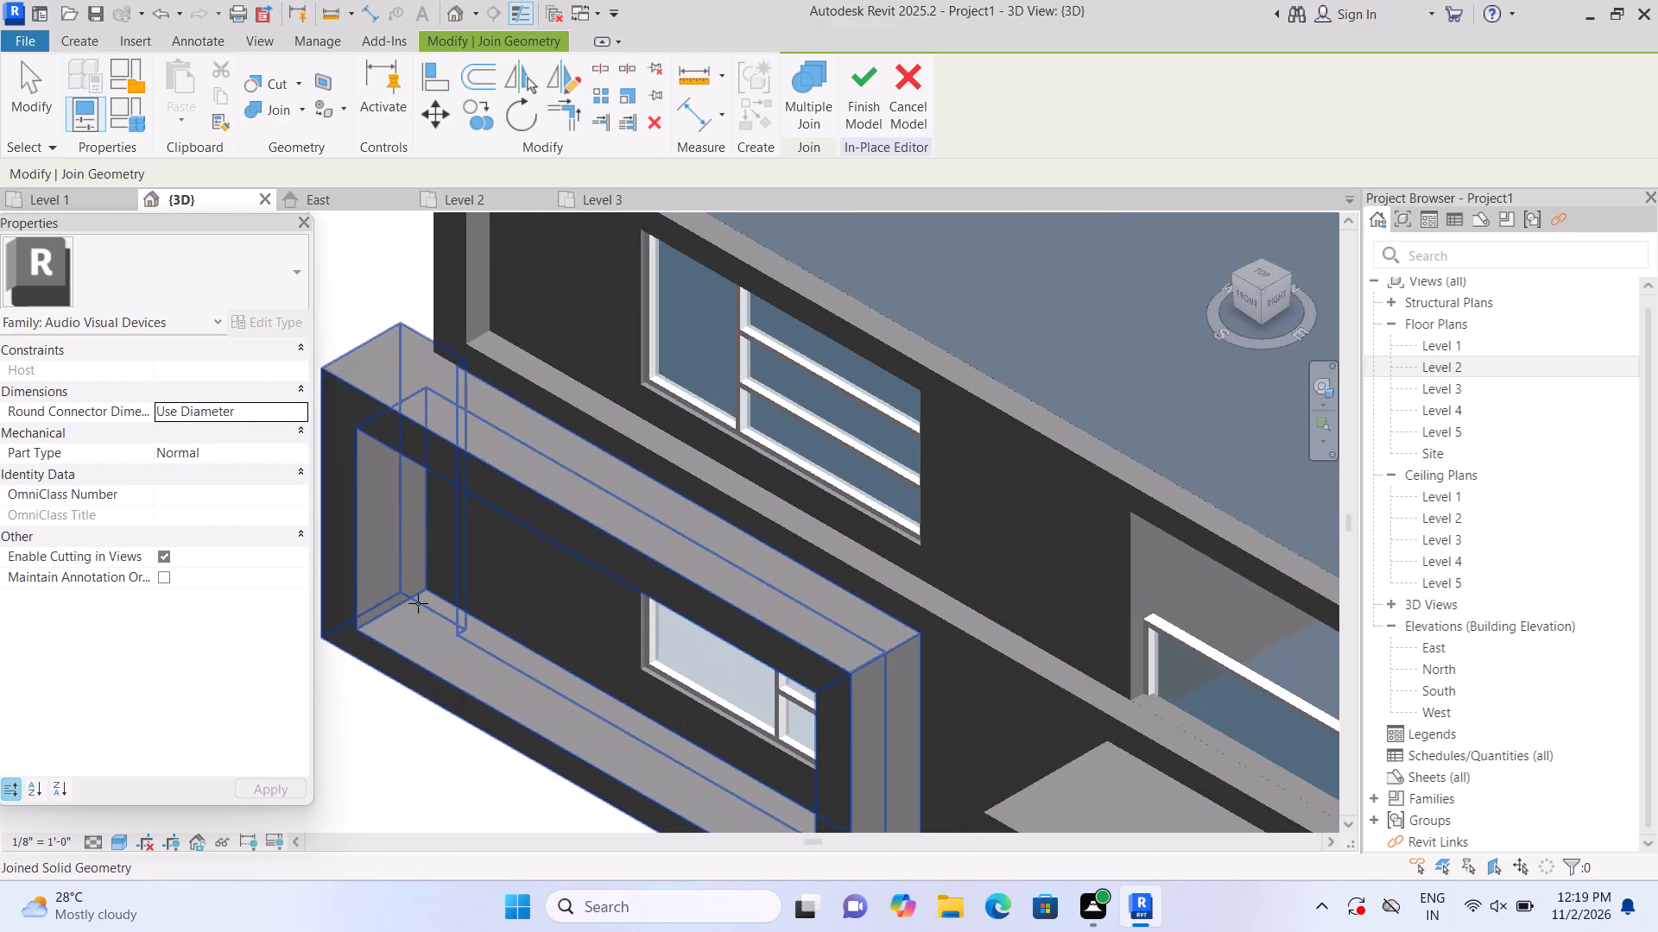
scroll(426, 639, "up", 3)
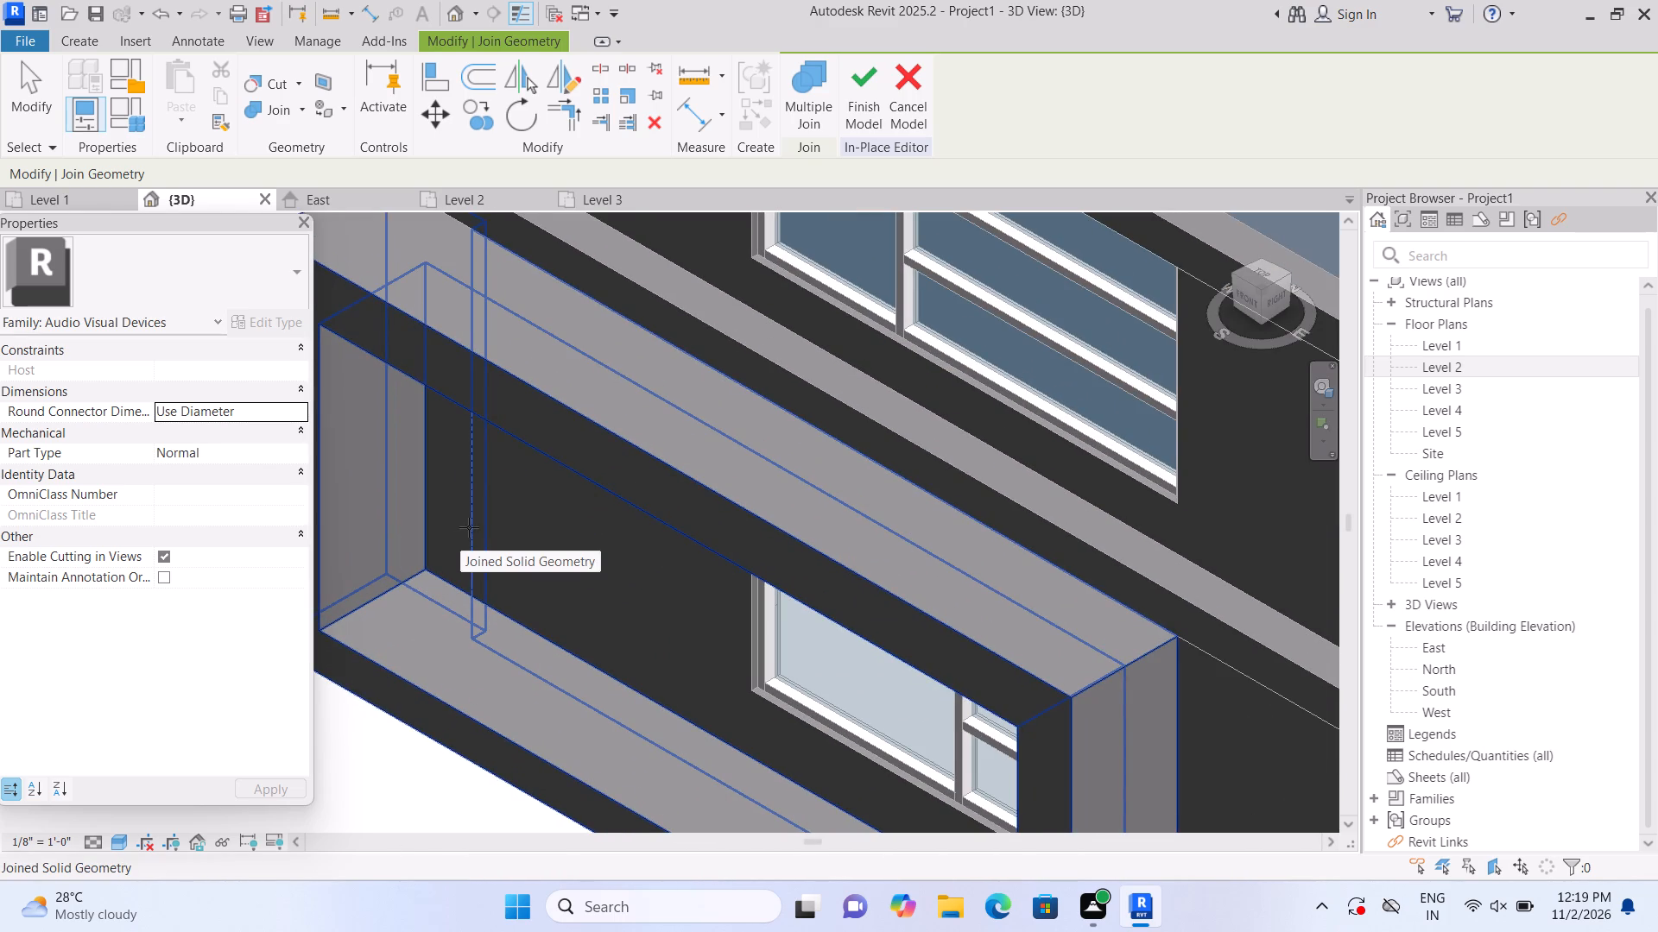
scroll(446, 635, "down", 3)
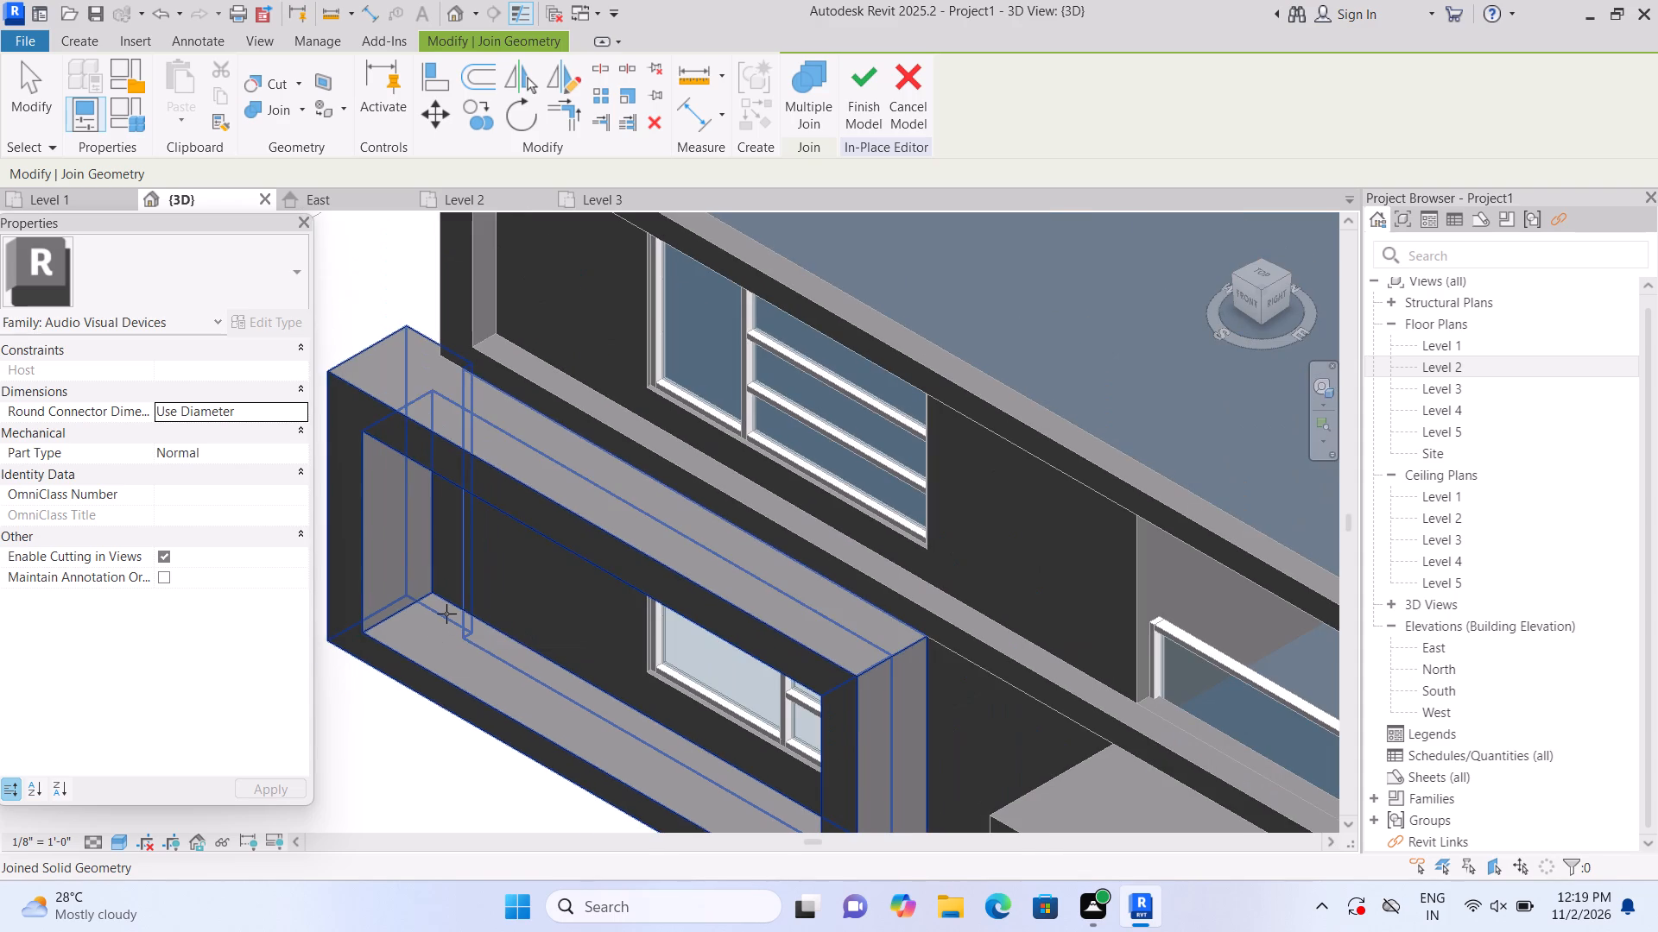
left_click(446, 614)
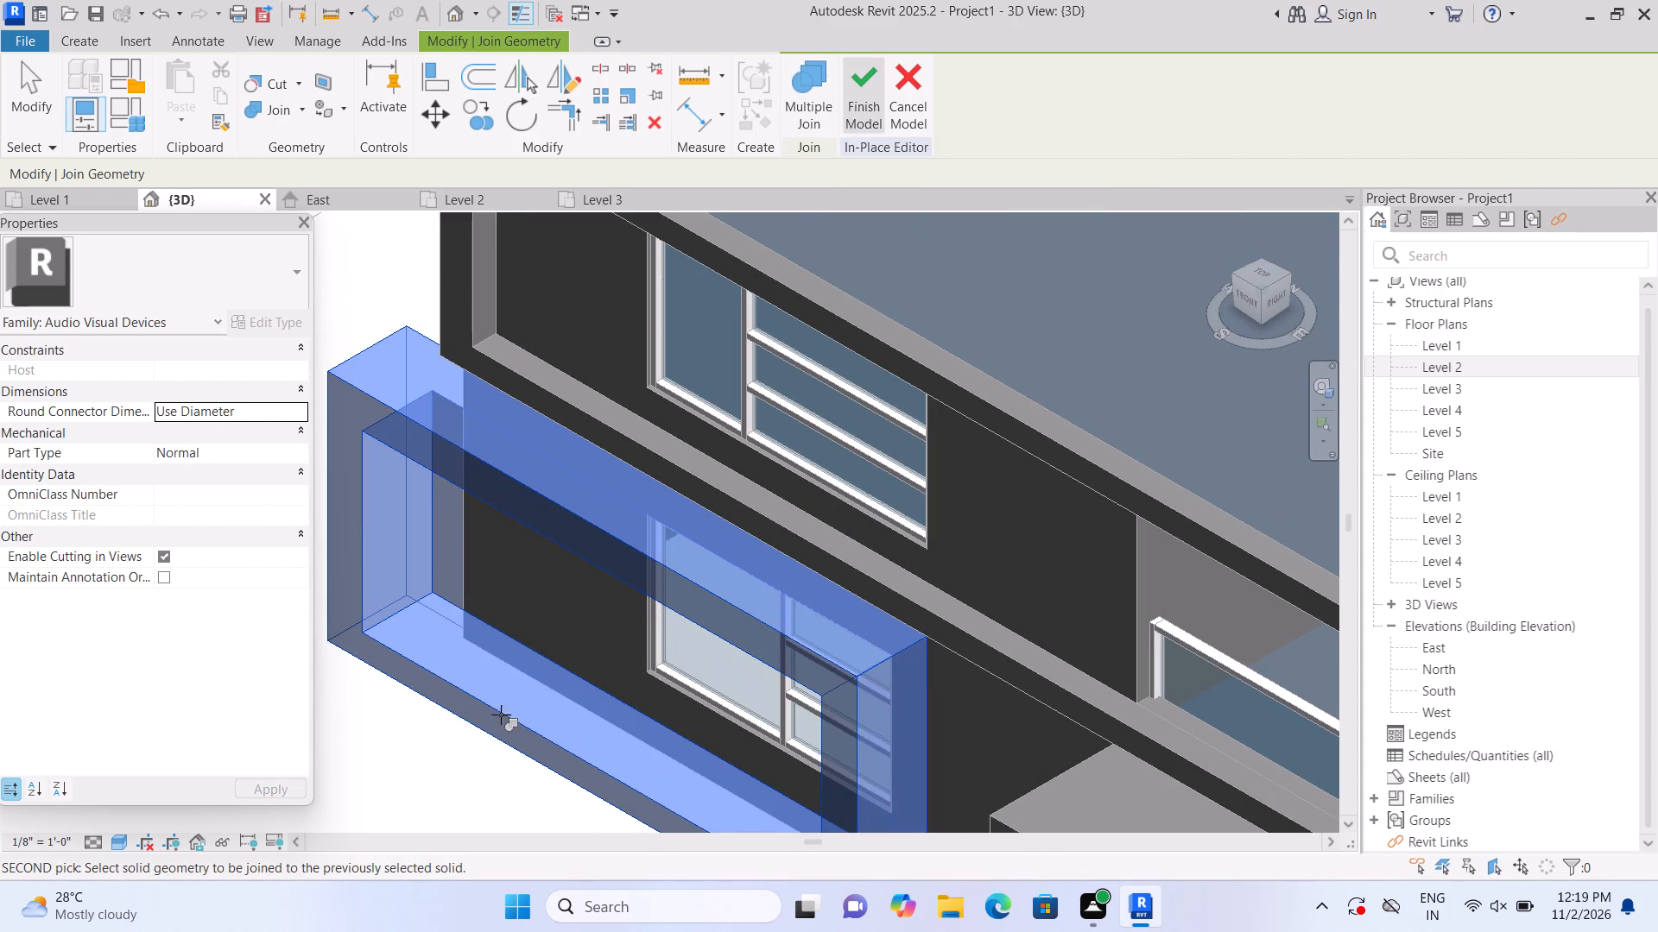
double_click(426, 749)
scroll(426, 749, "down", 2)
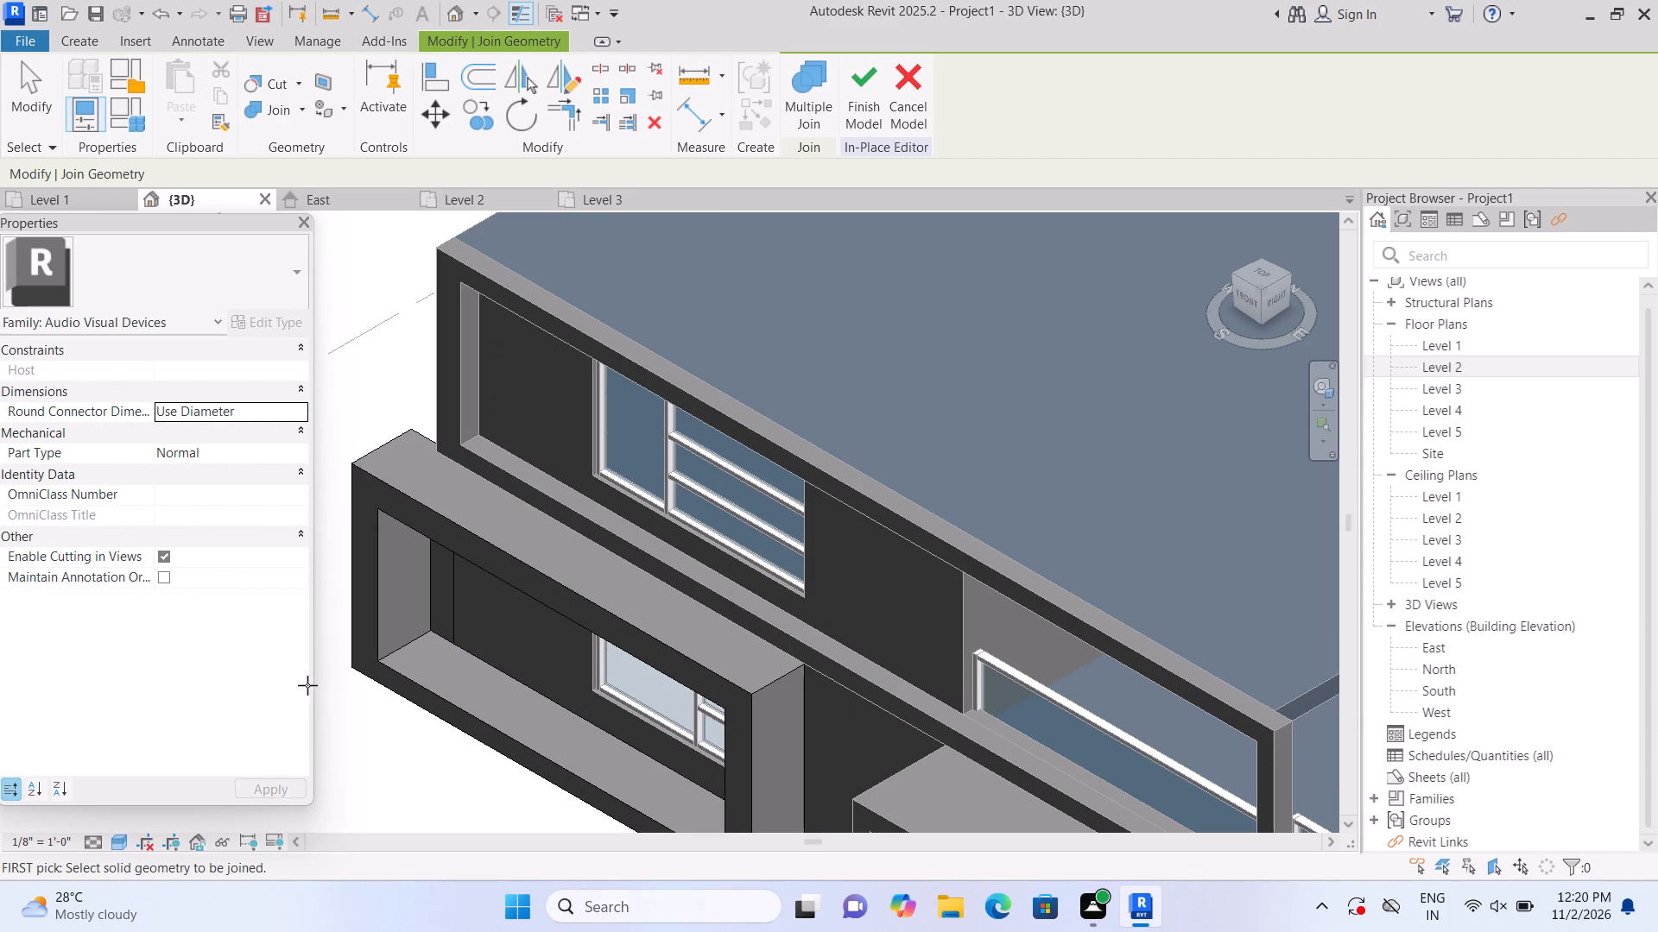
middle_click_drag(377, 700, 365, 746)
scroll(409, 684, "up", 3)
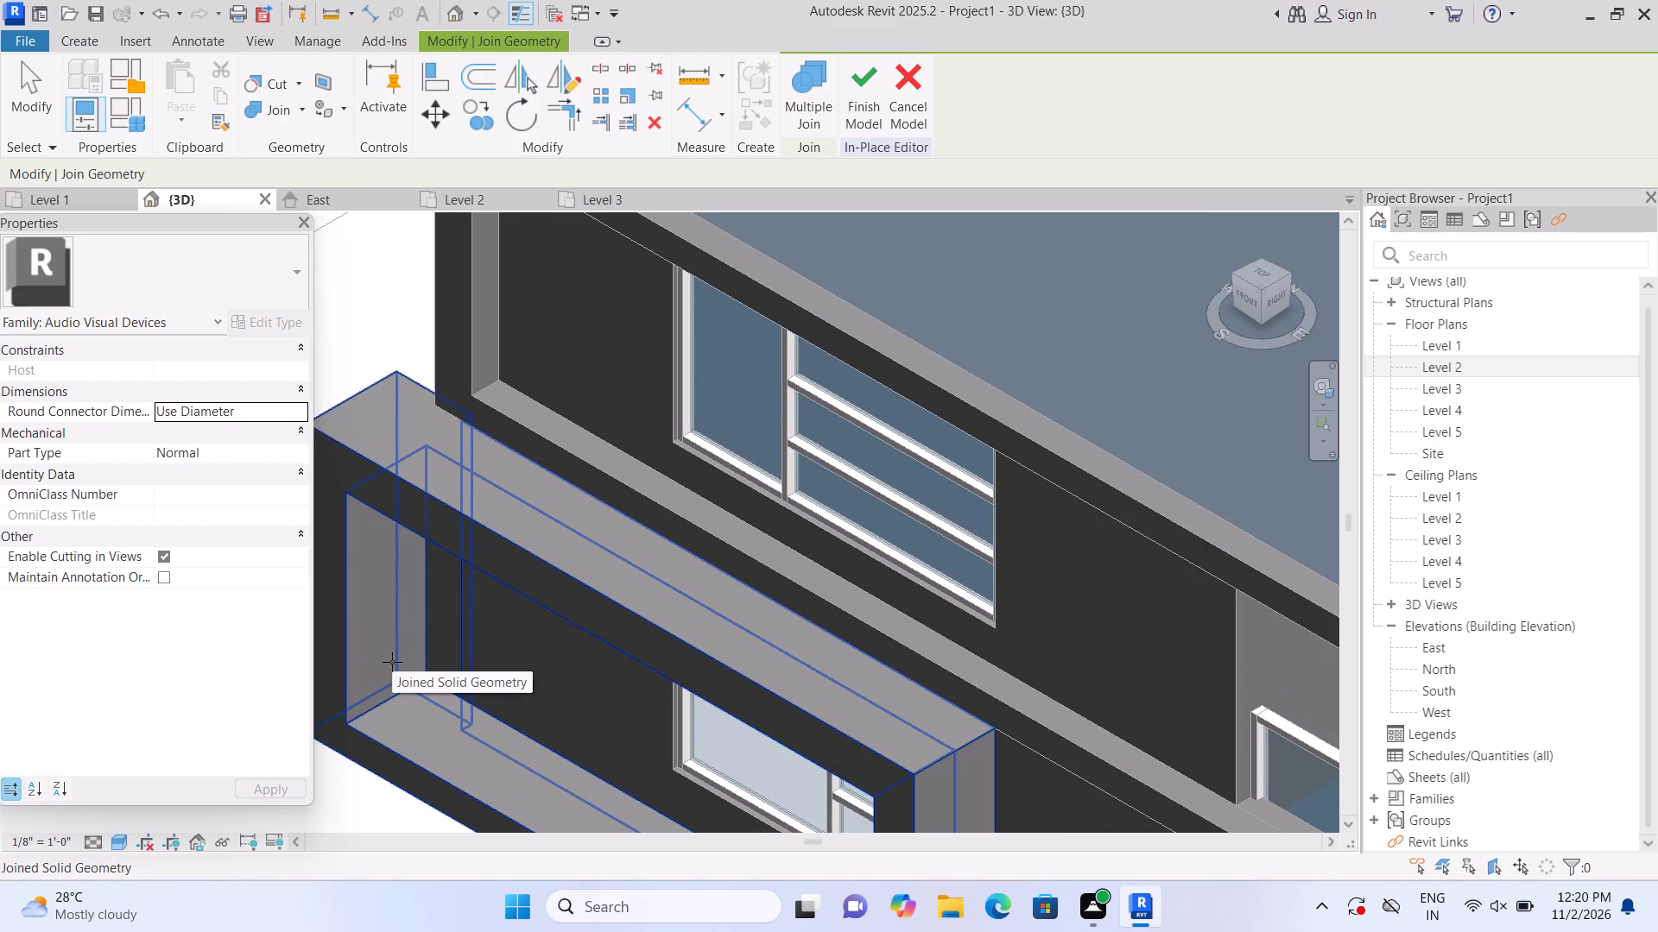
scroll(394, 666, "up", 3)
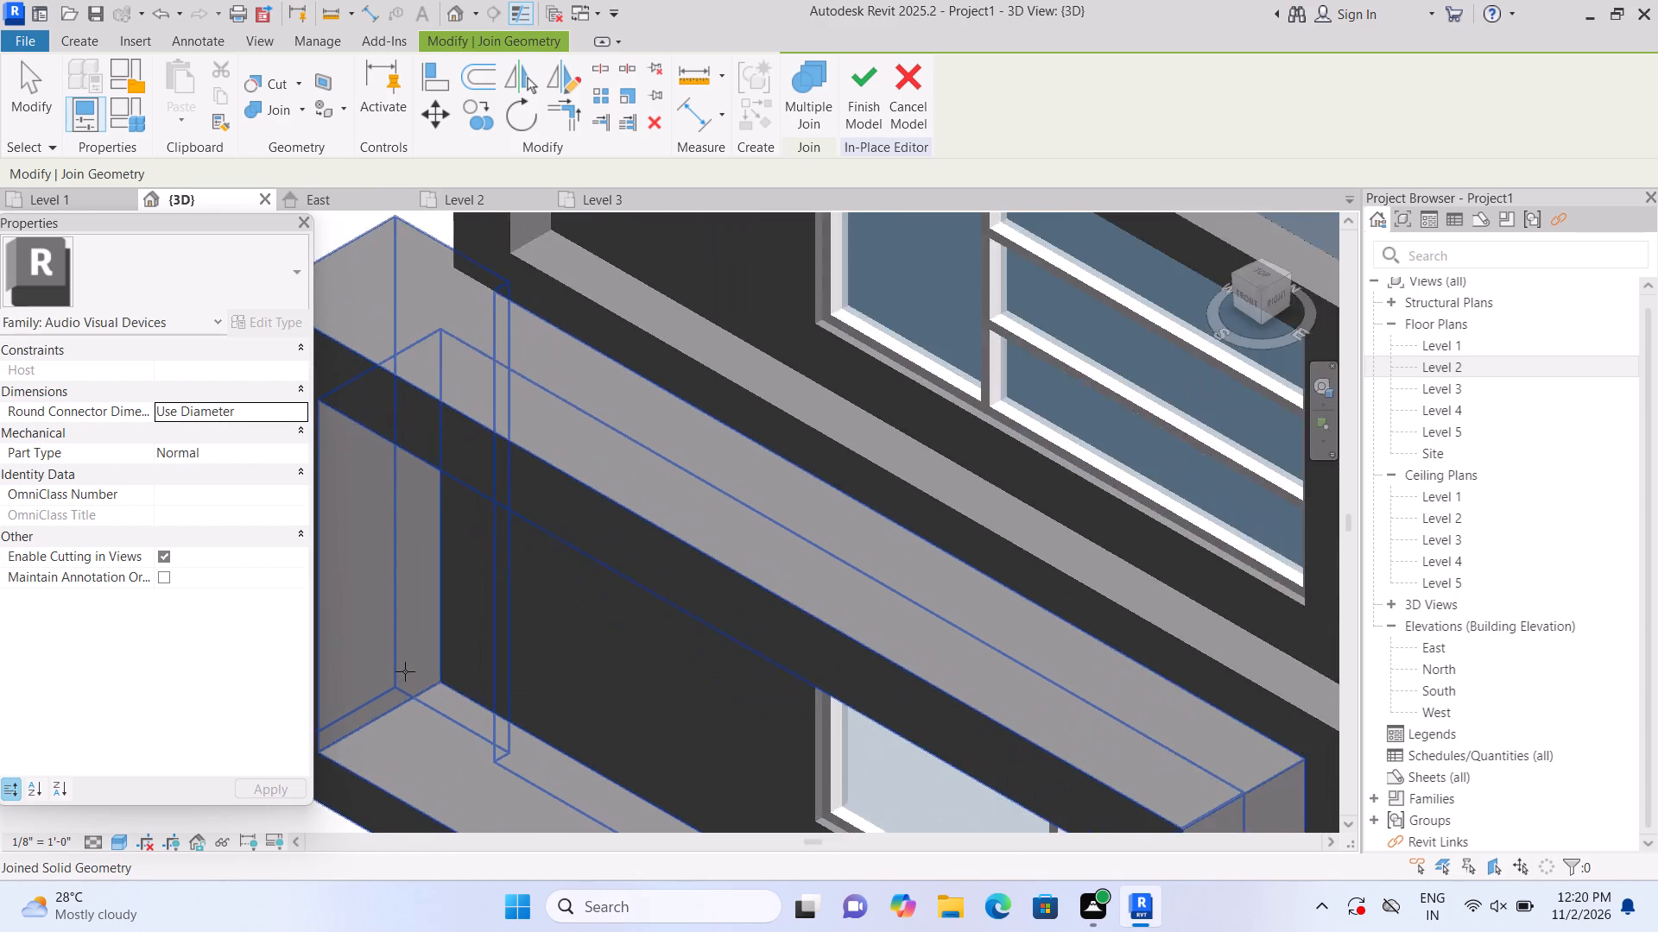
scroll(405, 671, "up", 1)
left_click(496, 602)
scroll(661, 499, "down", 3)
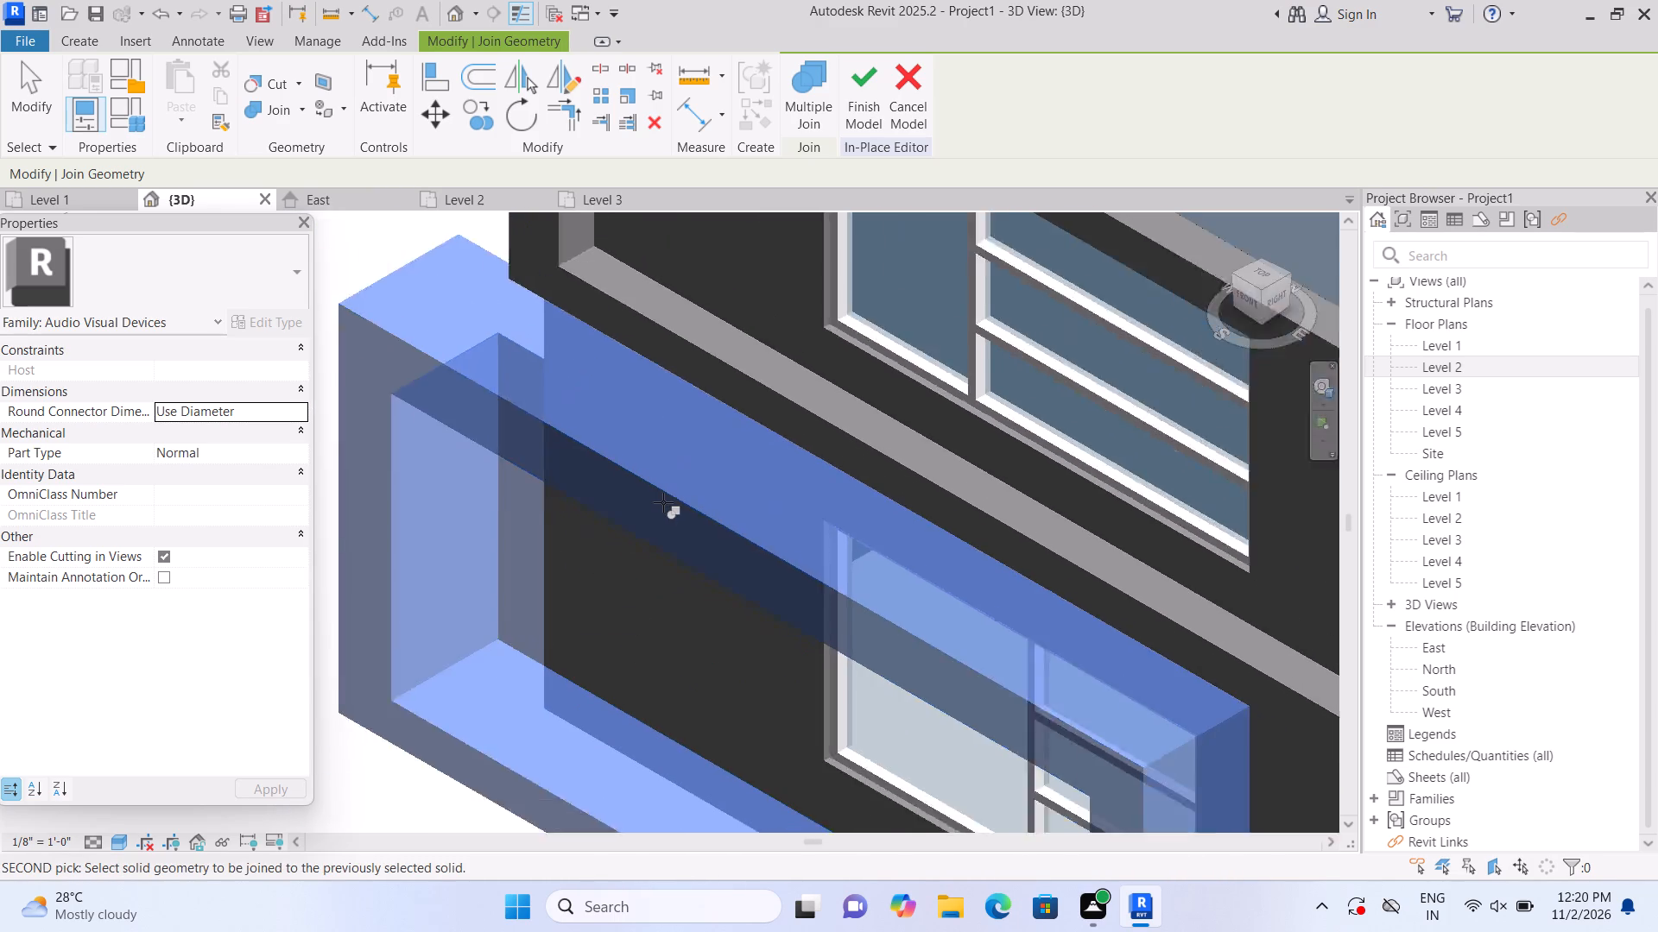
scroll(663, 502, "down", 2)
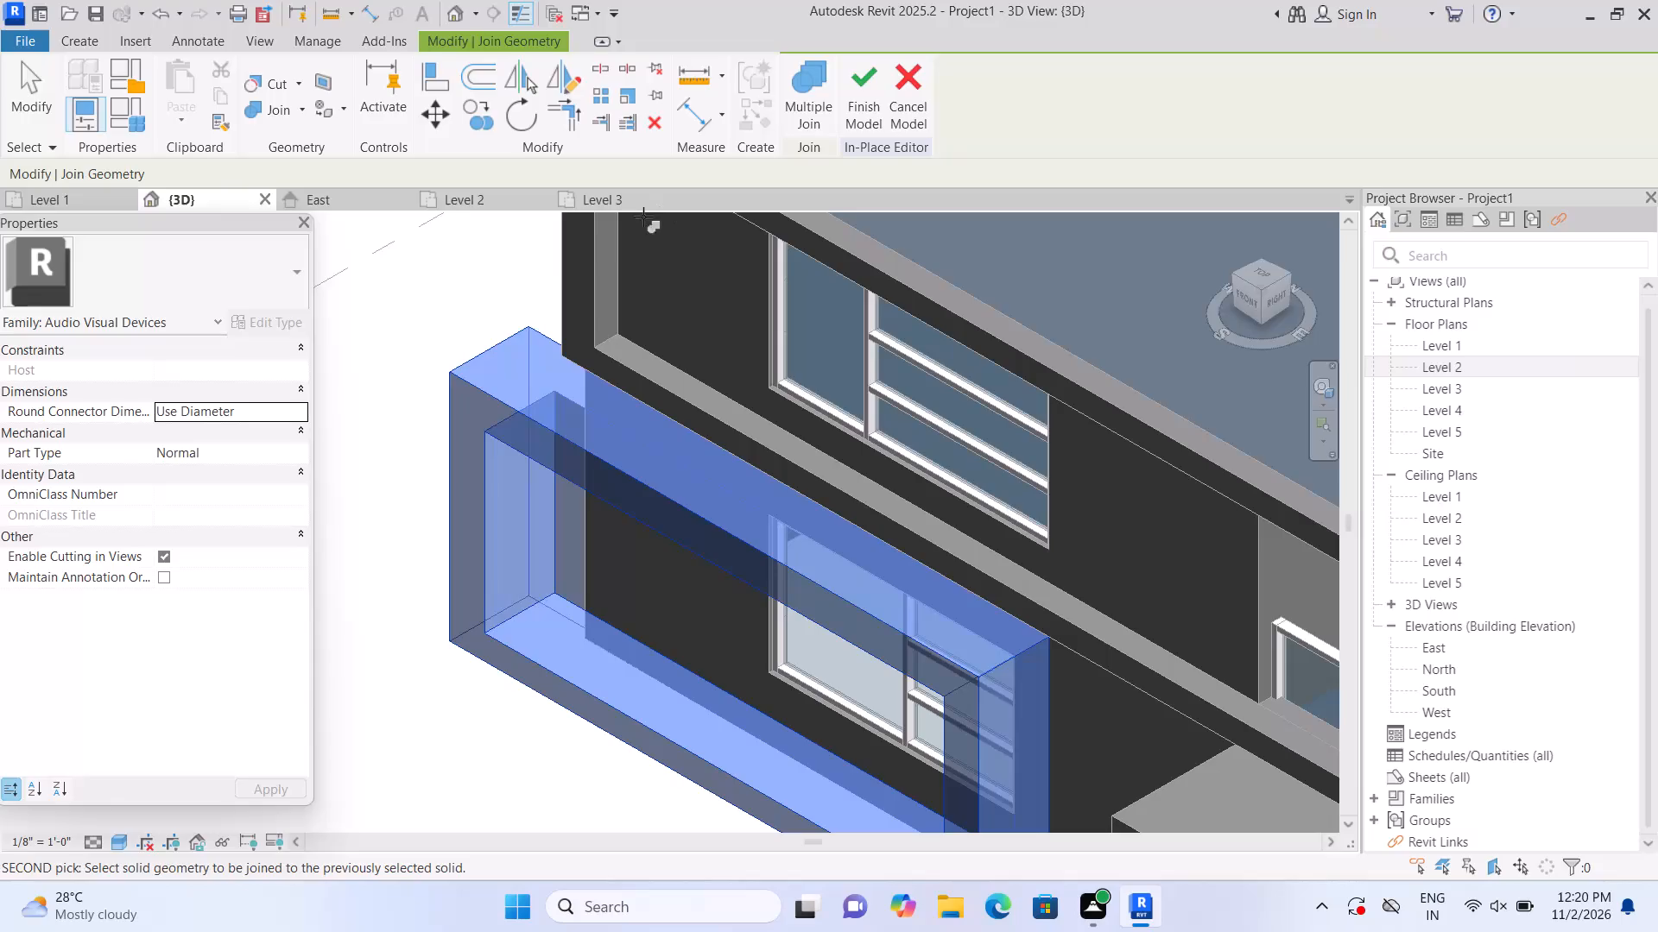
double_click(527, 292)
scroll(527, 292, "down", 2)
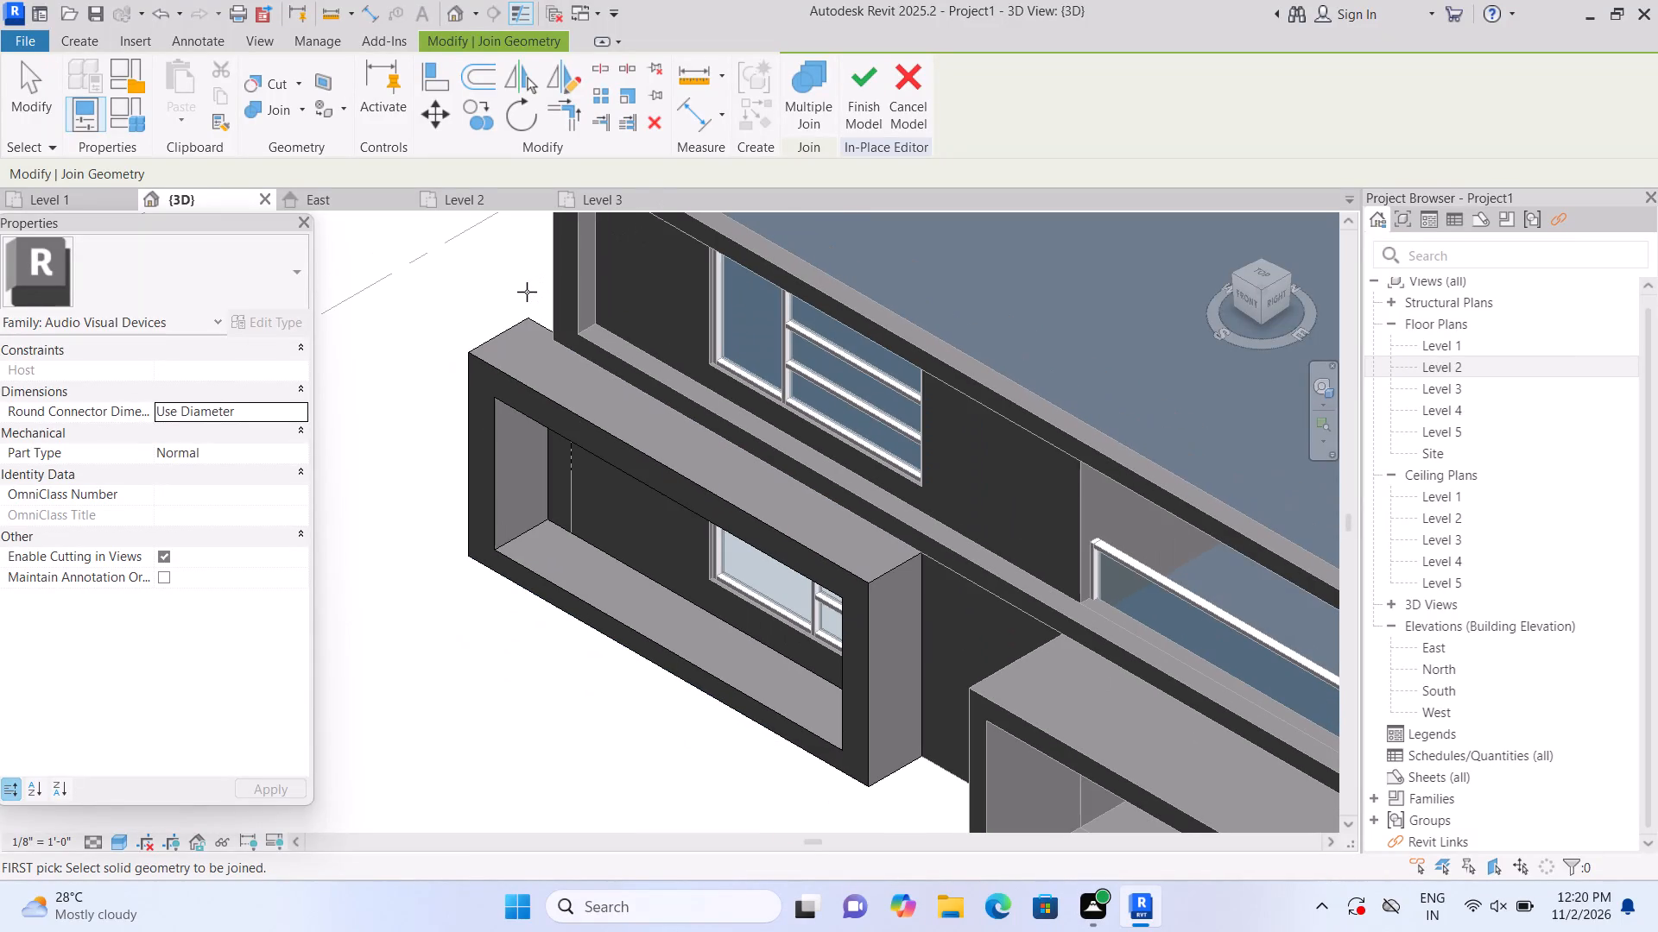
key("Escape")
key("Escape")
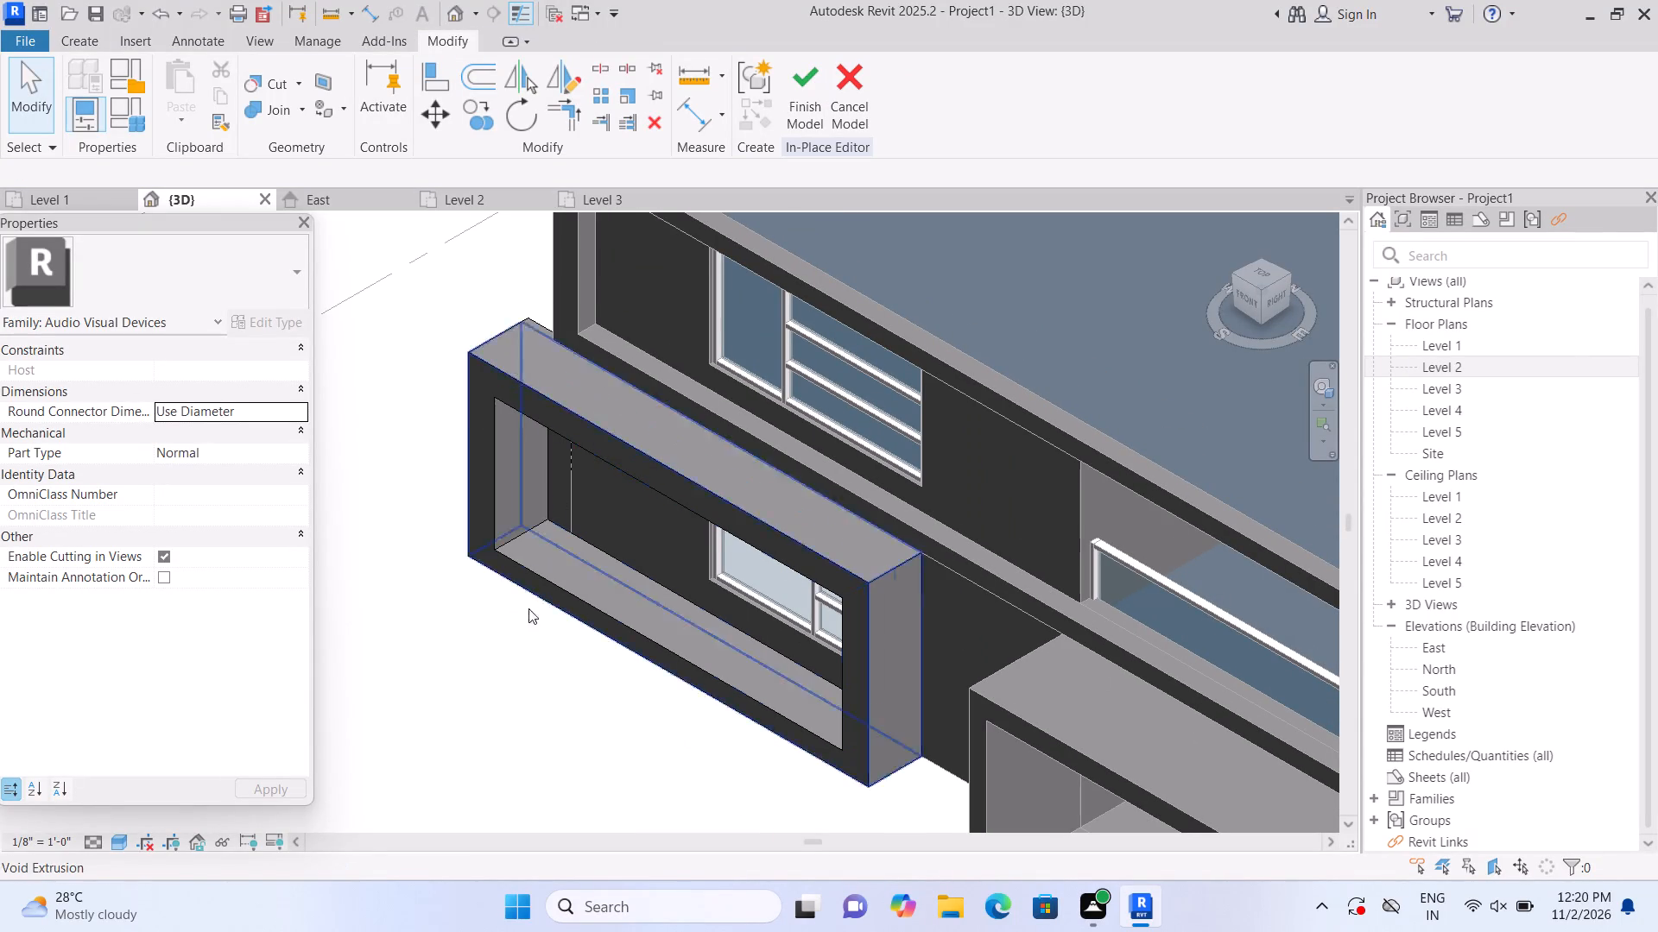
Examine the rear closing panel inside the Level 1 frame and how the frame sits on the house's front facade.
scroll(538, 639, "up", 5)
left_click(527, 409)
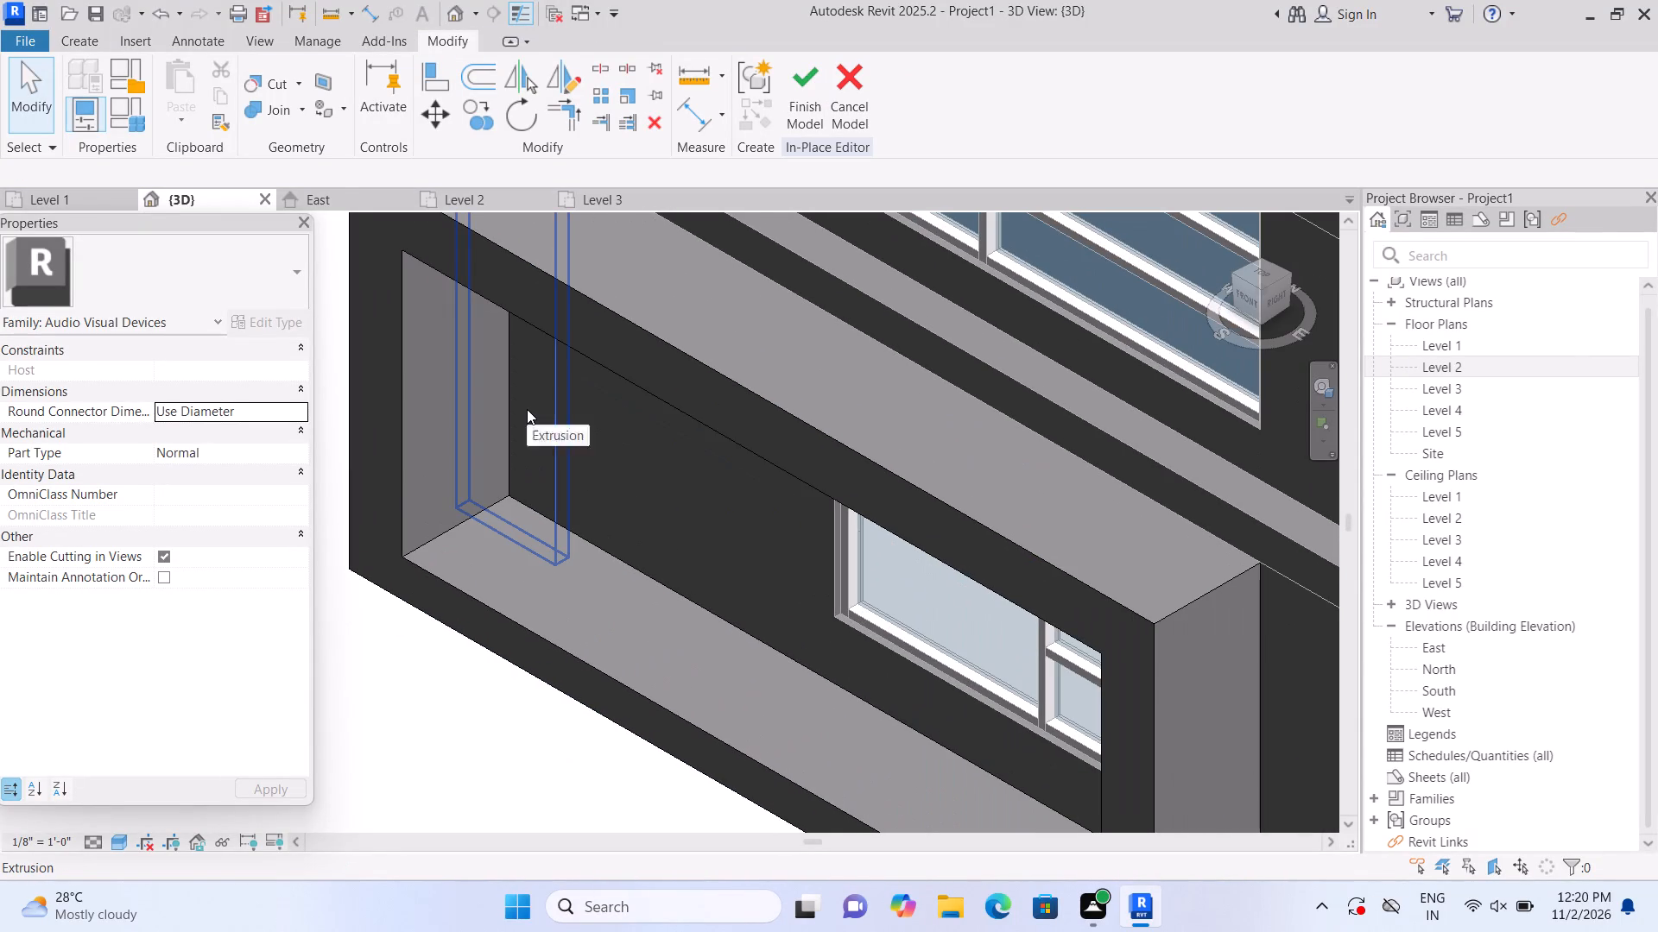
scroll(542, 468, "down", 1)
left_click(402, 718)
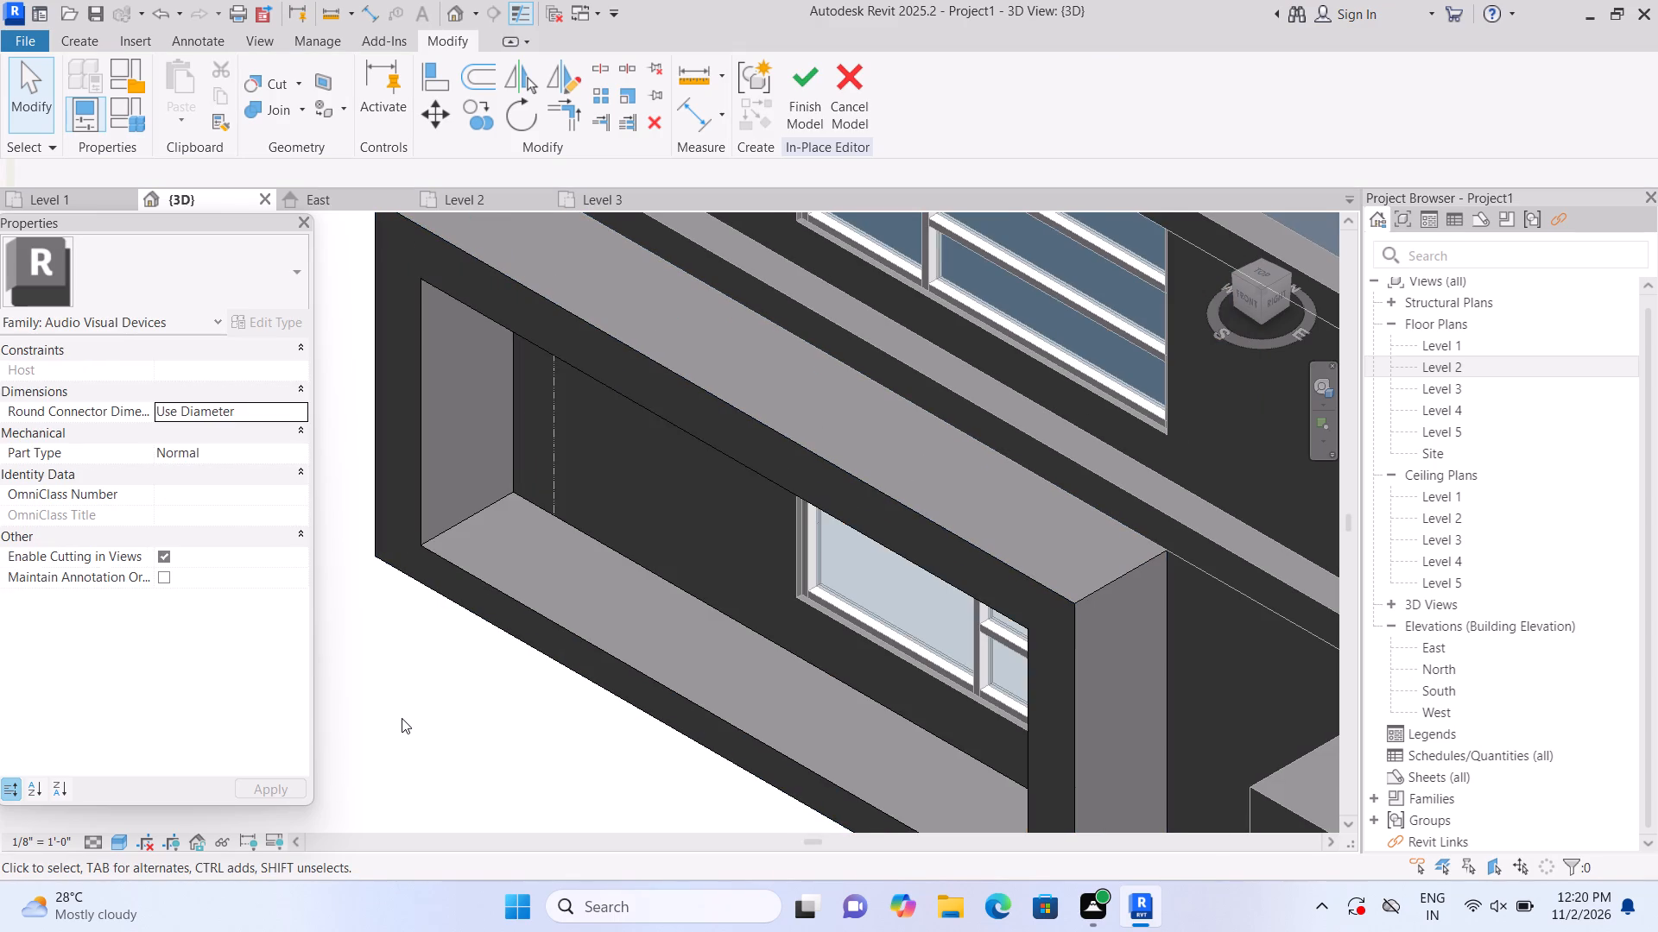
scroll(402, 718, "down", 2)
middle_click_drag(440, 677, 488, 825)
scroll(521, 633, "up", 2)
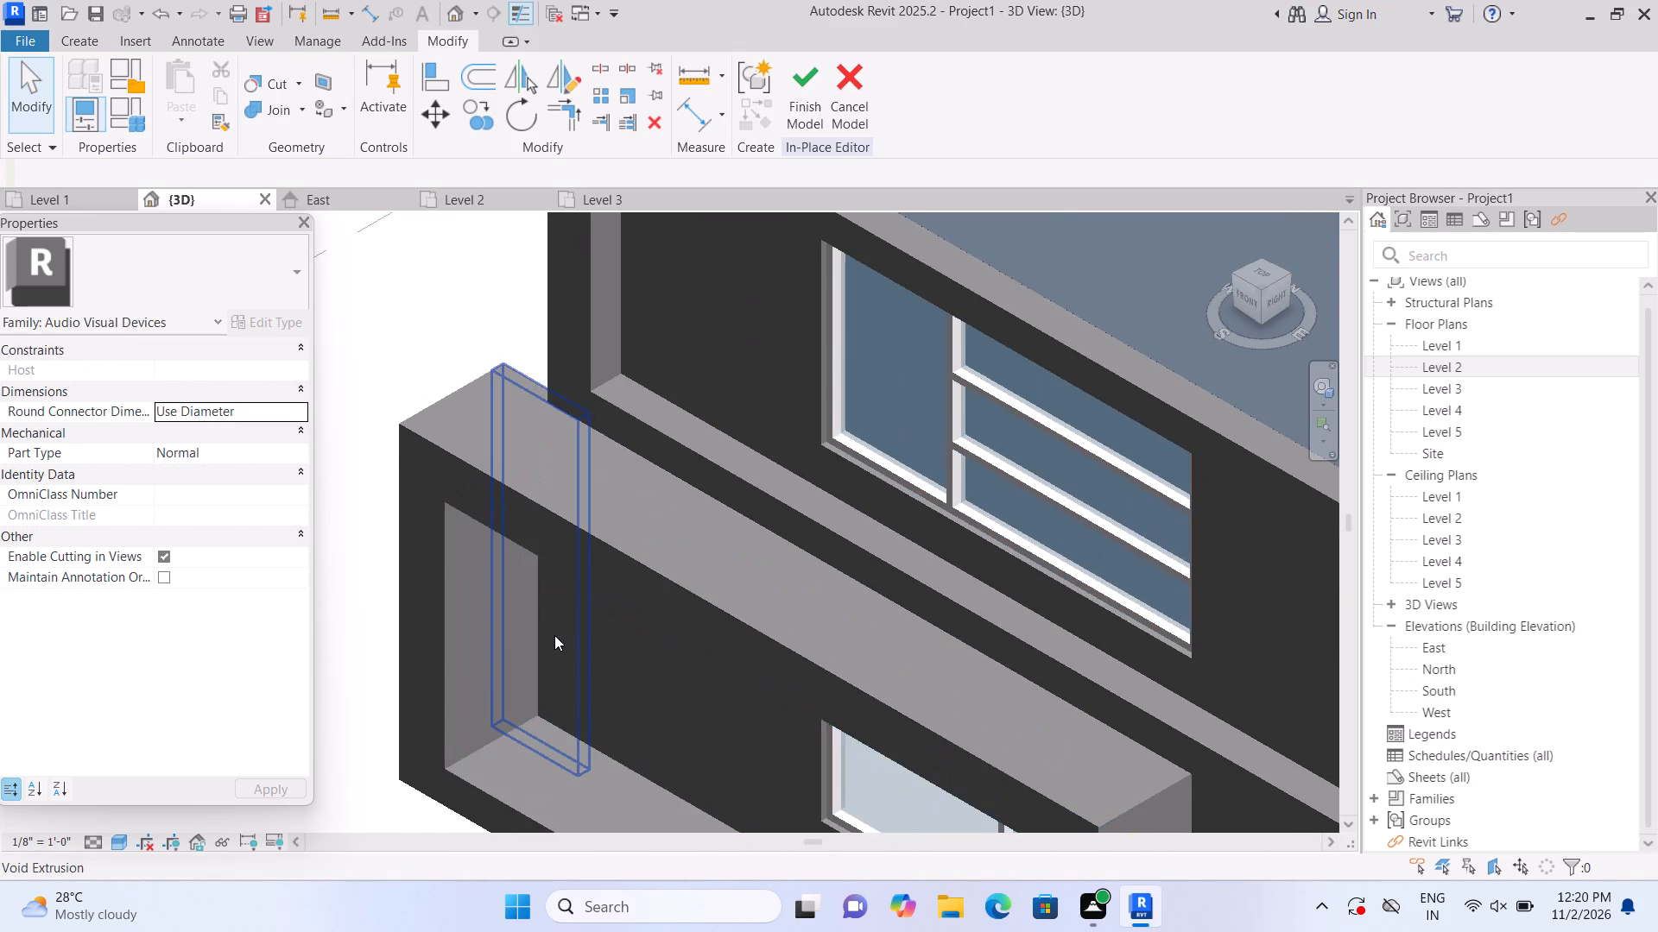
left_click(560, 635)
left_click(346, 674)
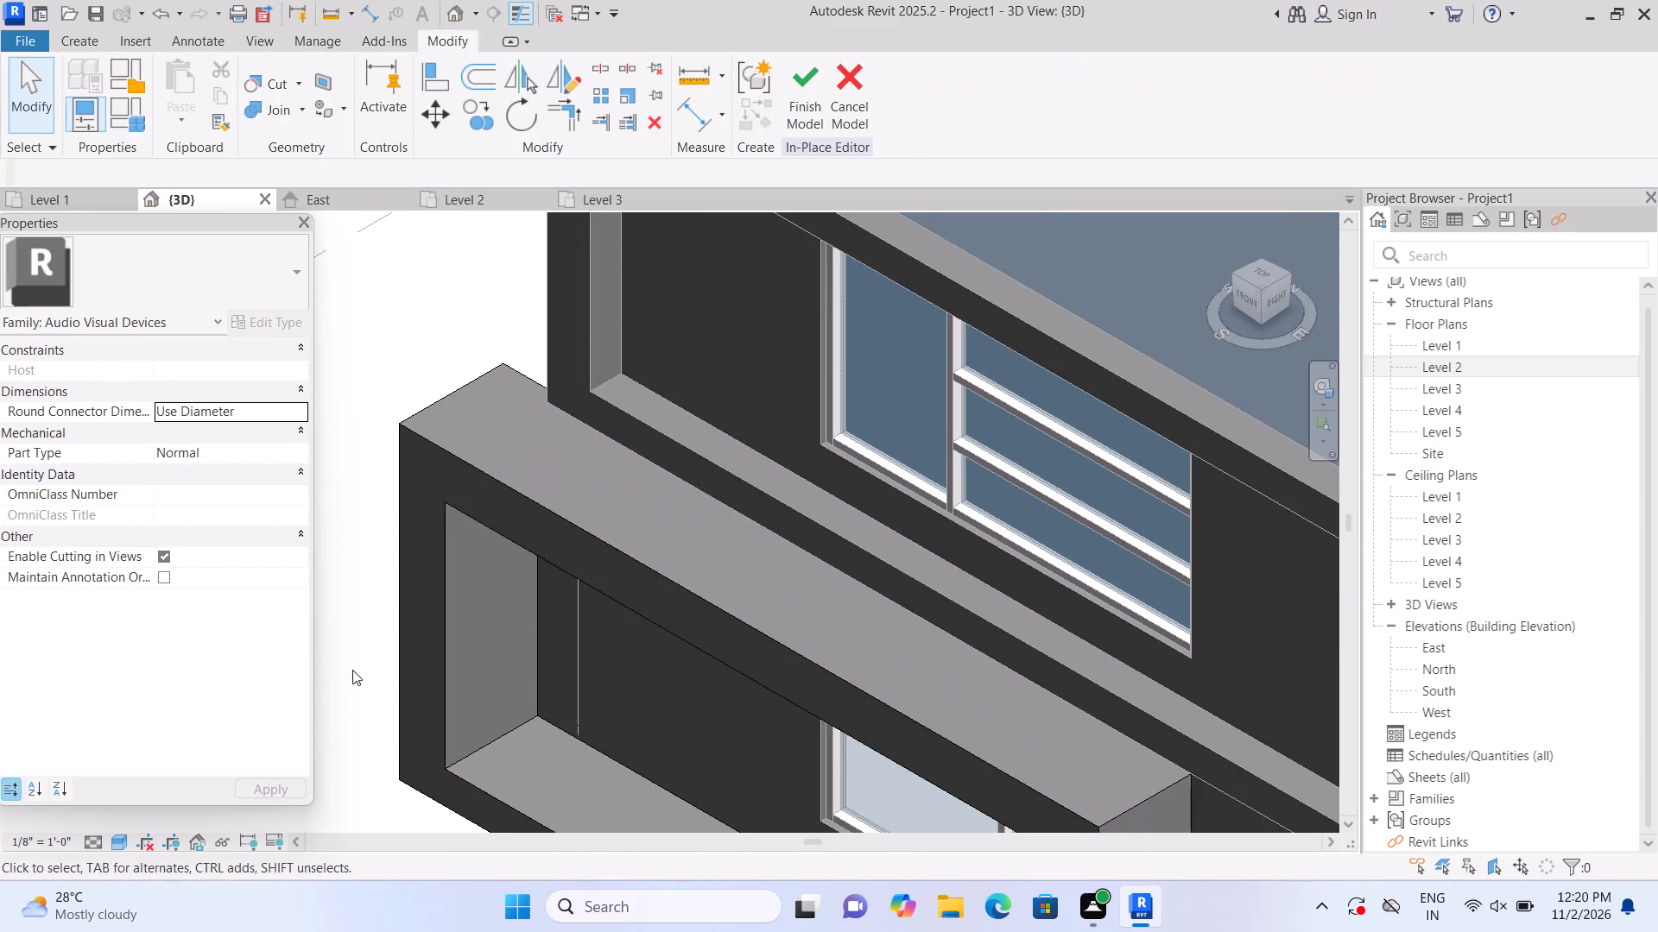
scroll(352, 670, "down", 4)
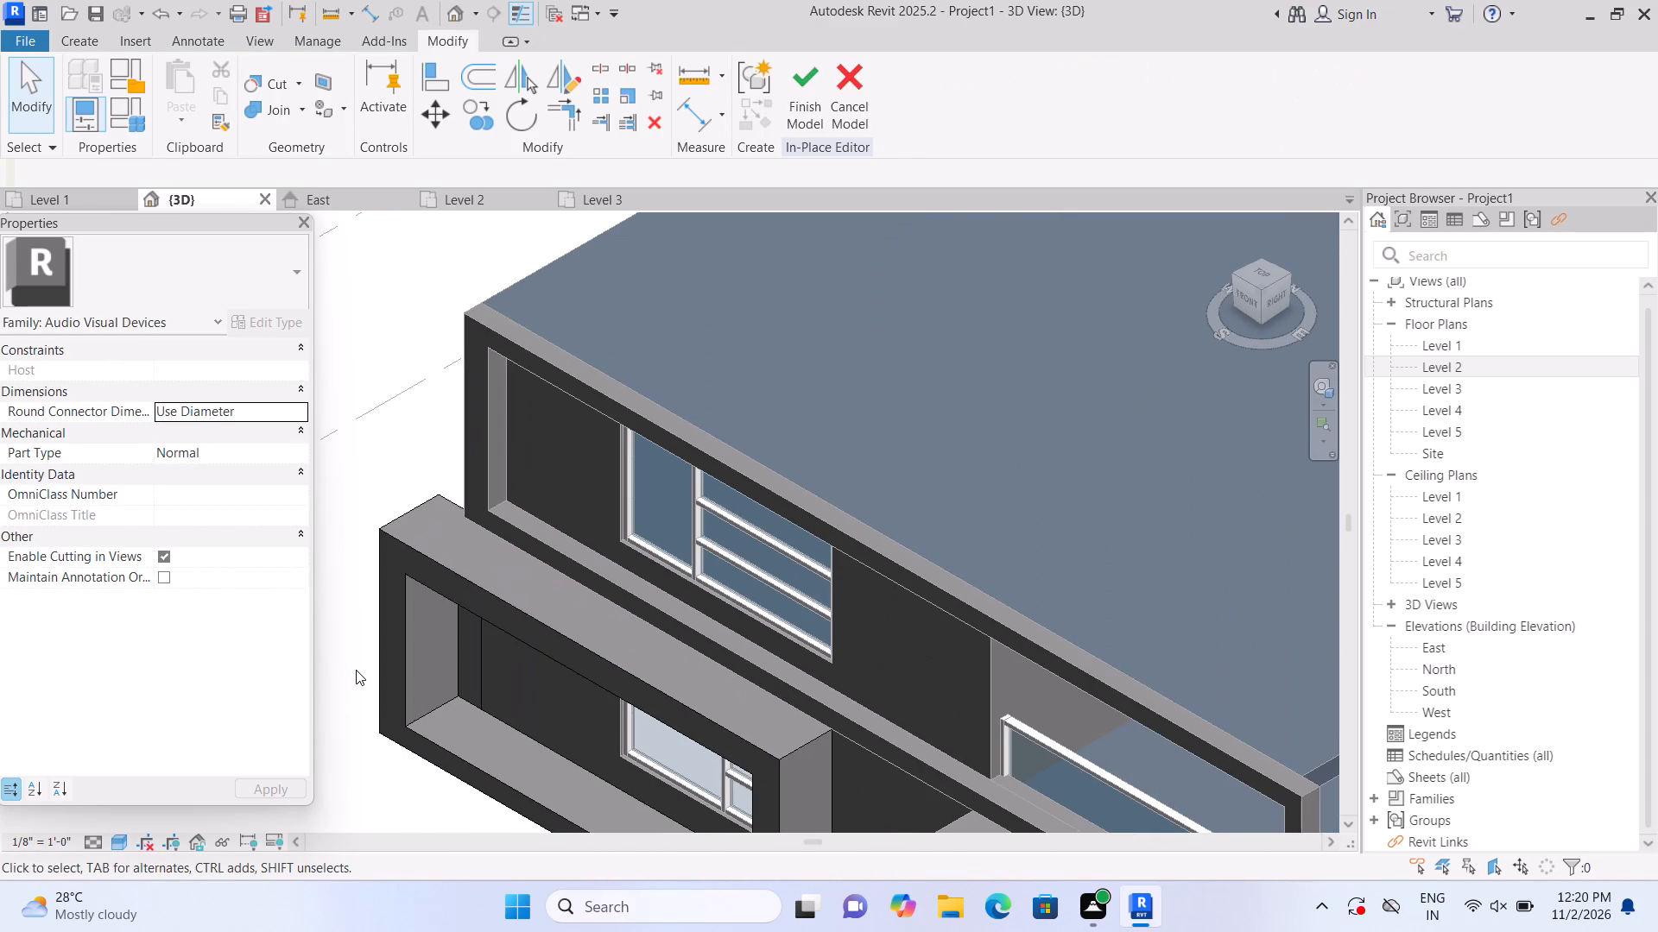
scroll(358, 671, "down", 3)
middle_click_drag(396, 752, 408, 666)
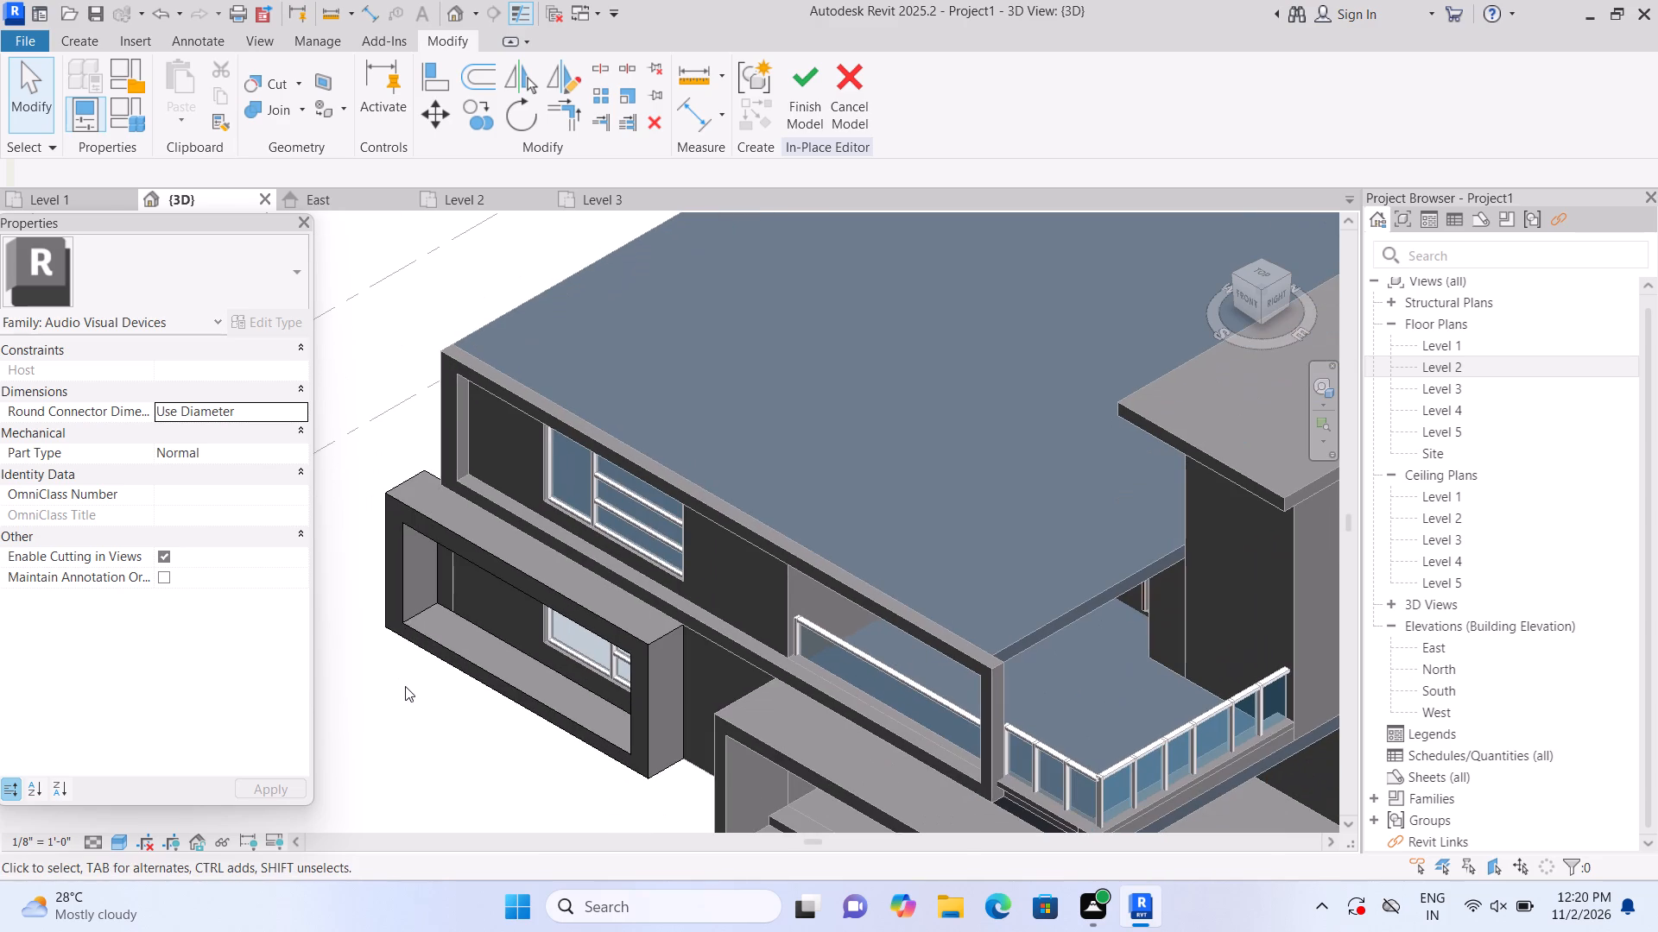
middle_click_drag(389, 740, 478, 724, "shift")
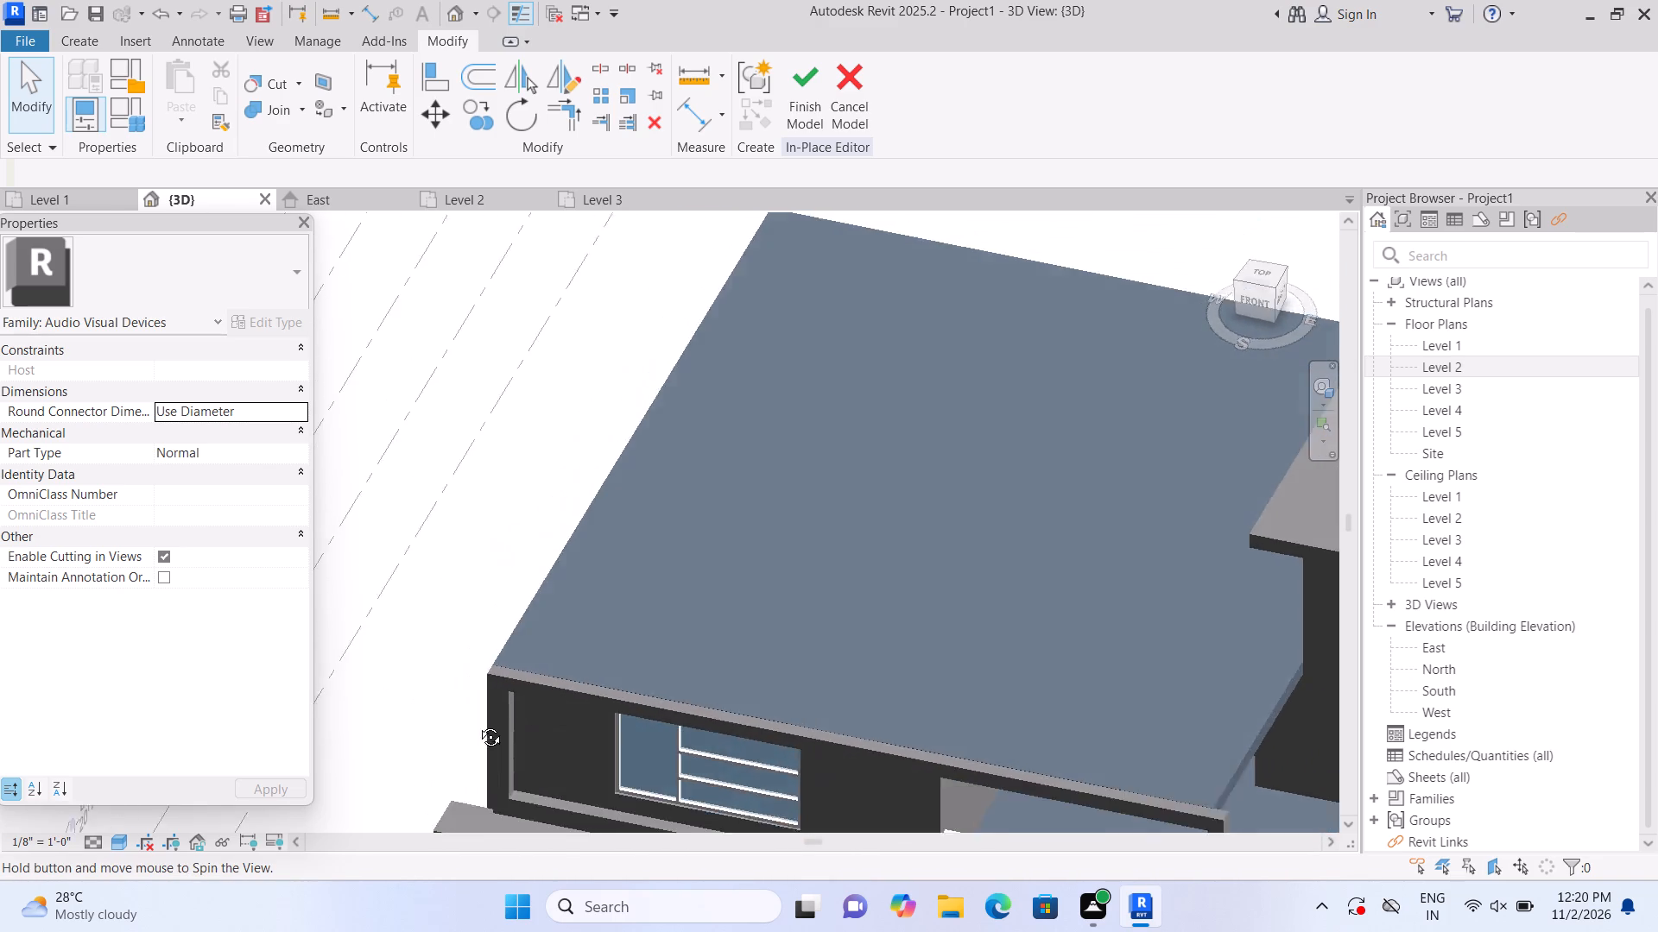
middle_click_drag(478, 724, 490, 615, "shift")
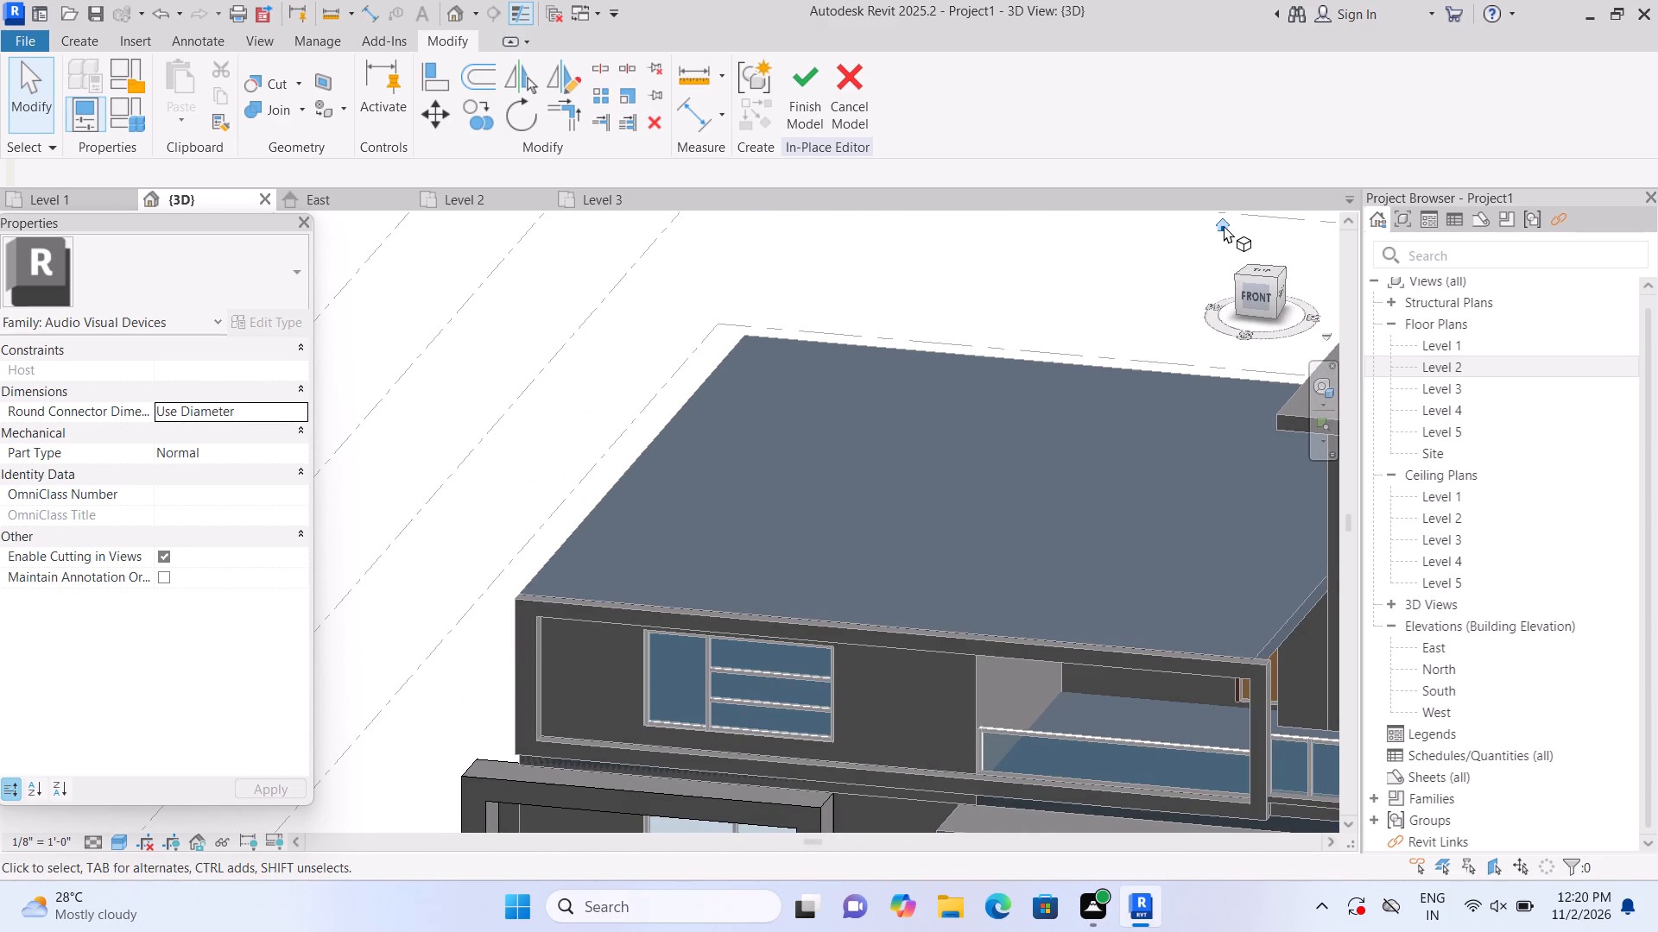
left_click(1224, 225)
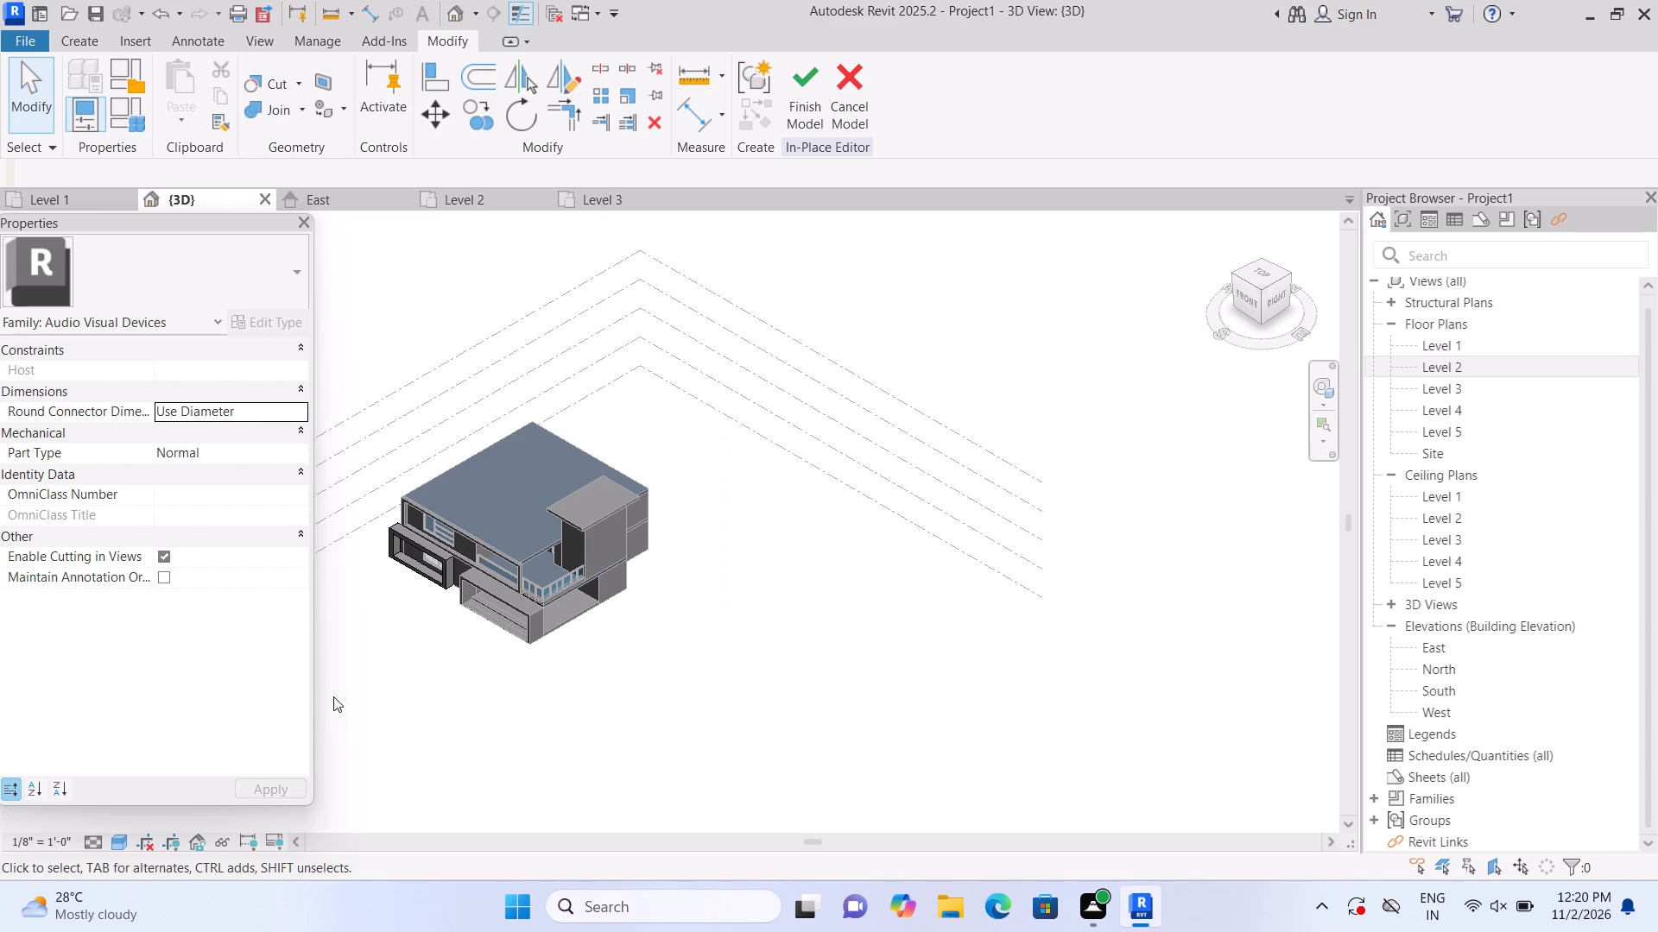
scroll(360, 617, "up", 7)
middle_click_drag(355, 803, 579, 636)
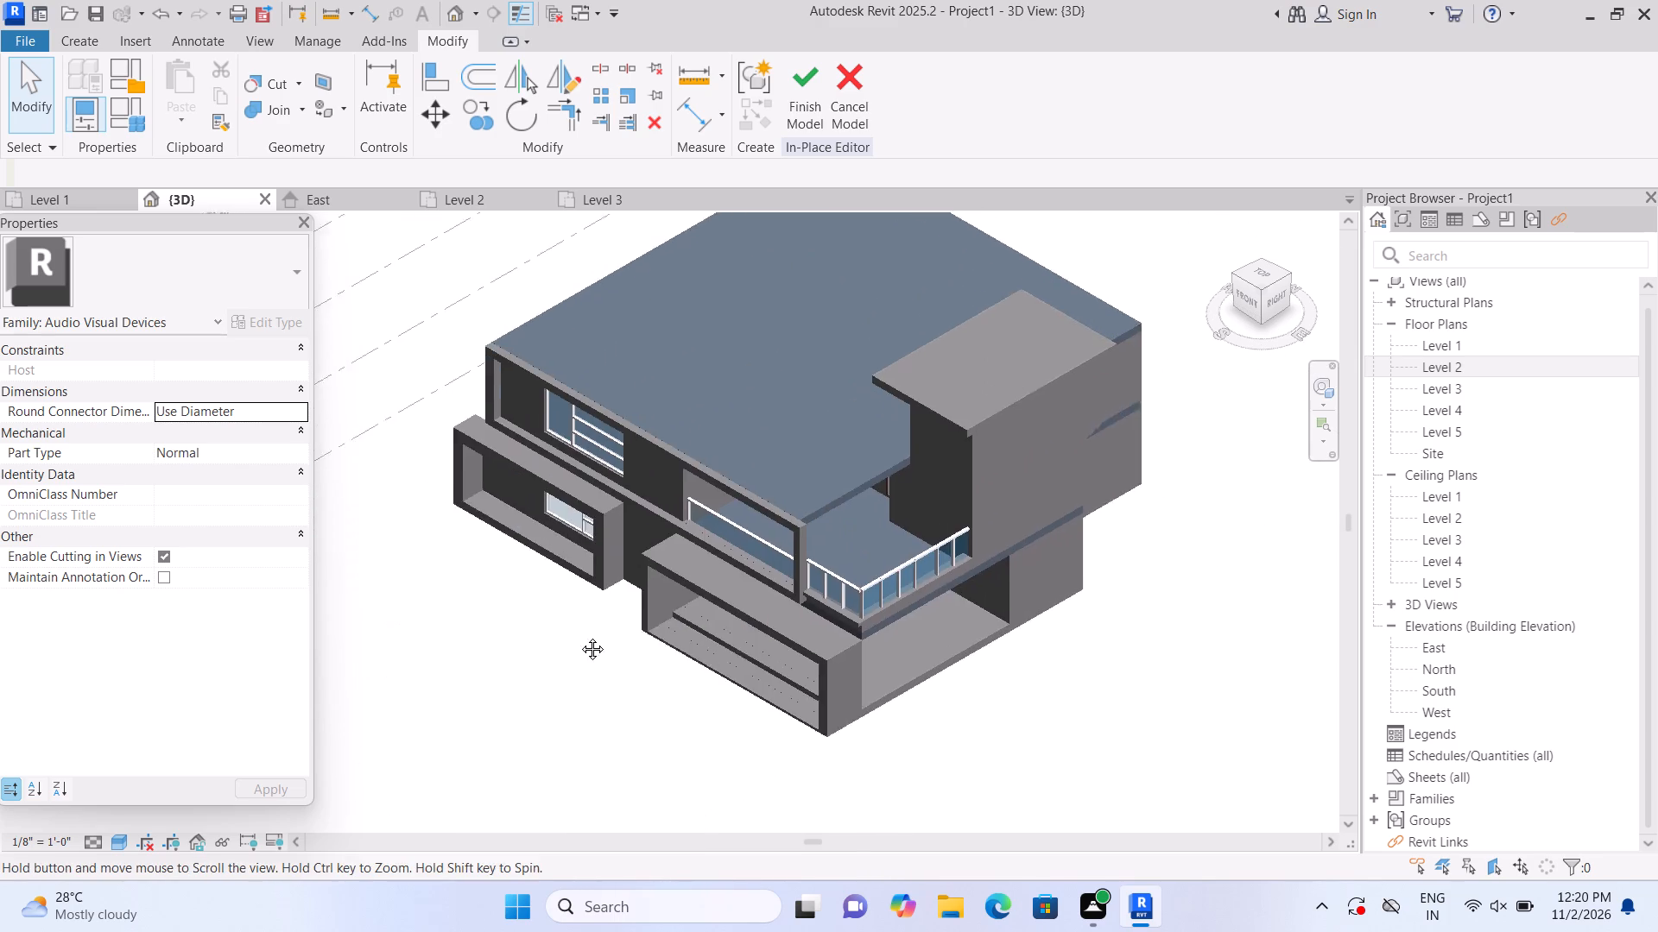
middle_click_drag(579, 636, 583, 629)
scroll(551, 575, "up", 3)
middle_click_drag(528, 498, 372, 841)
scroll(366, 809, "up", 3)
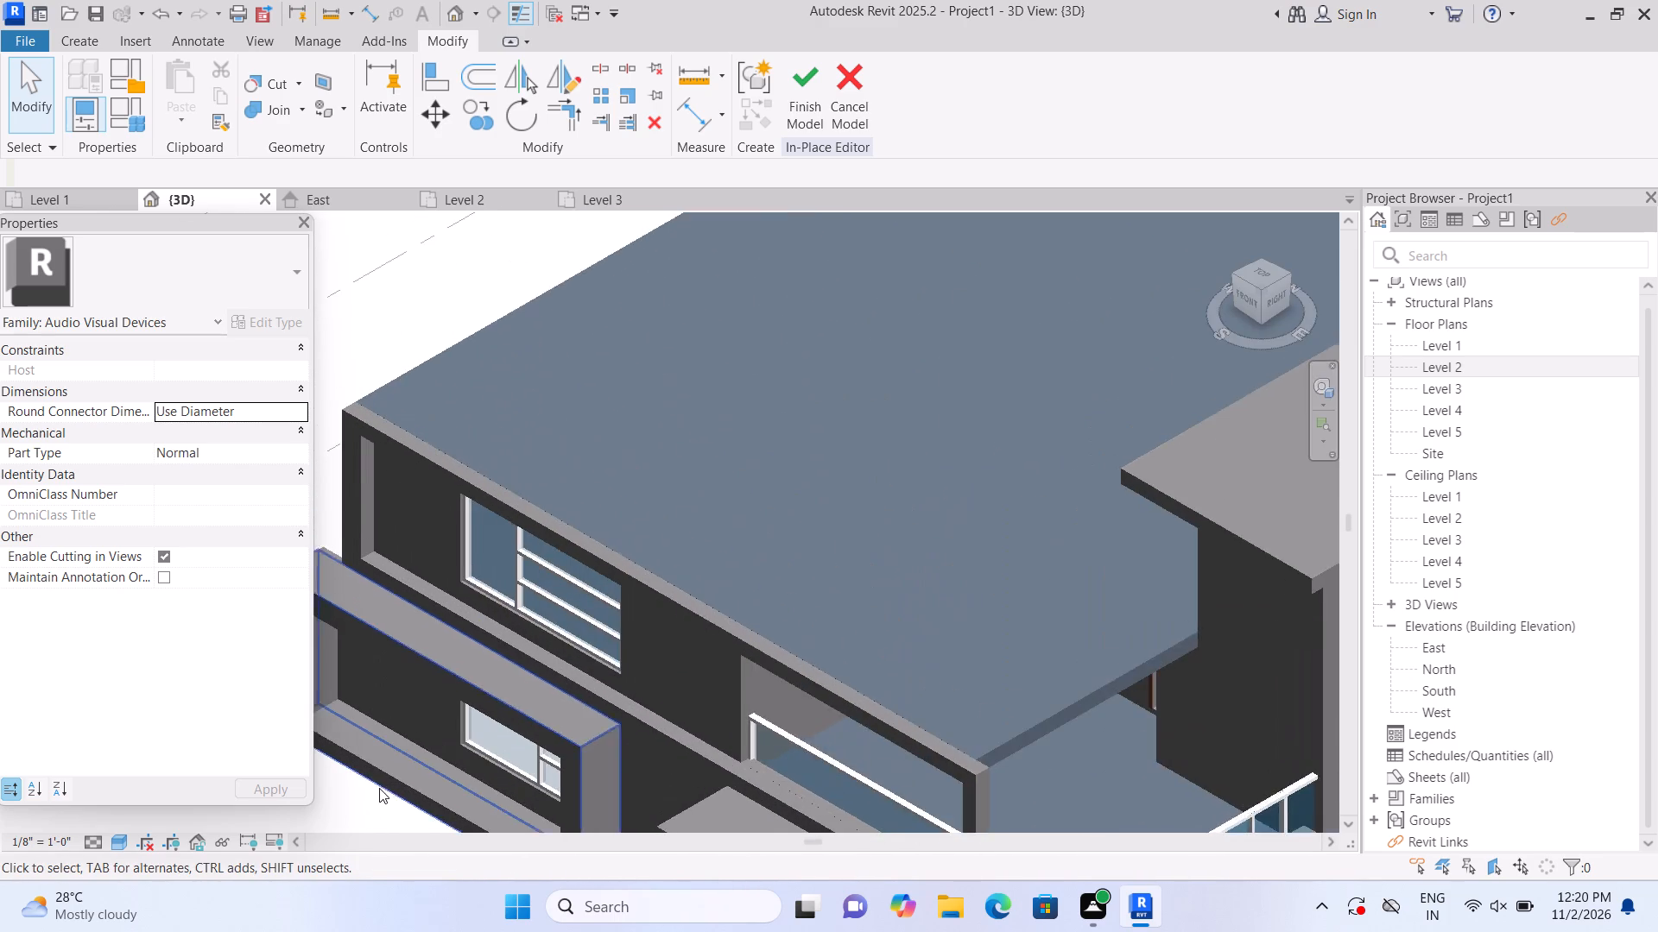
scroll(379, 788, "up", 1)
middle_click_drag(380, 788, 455, 684)
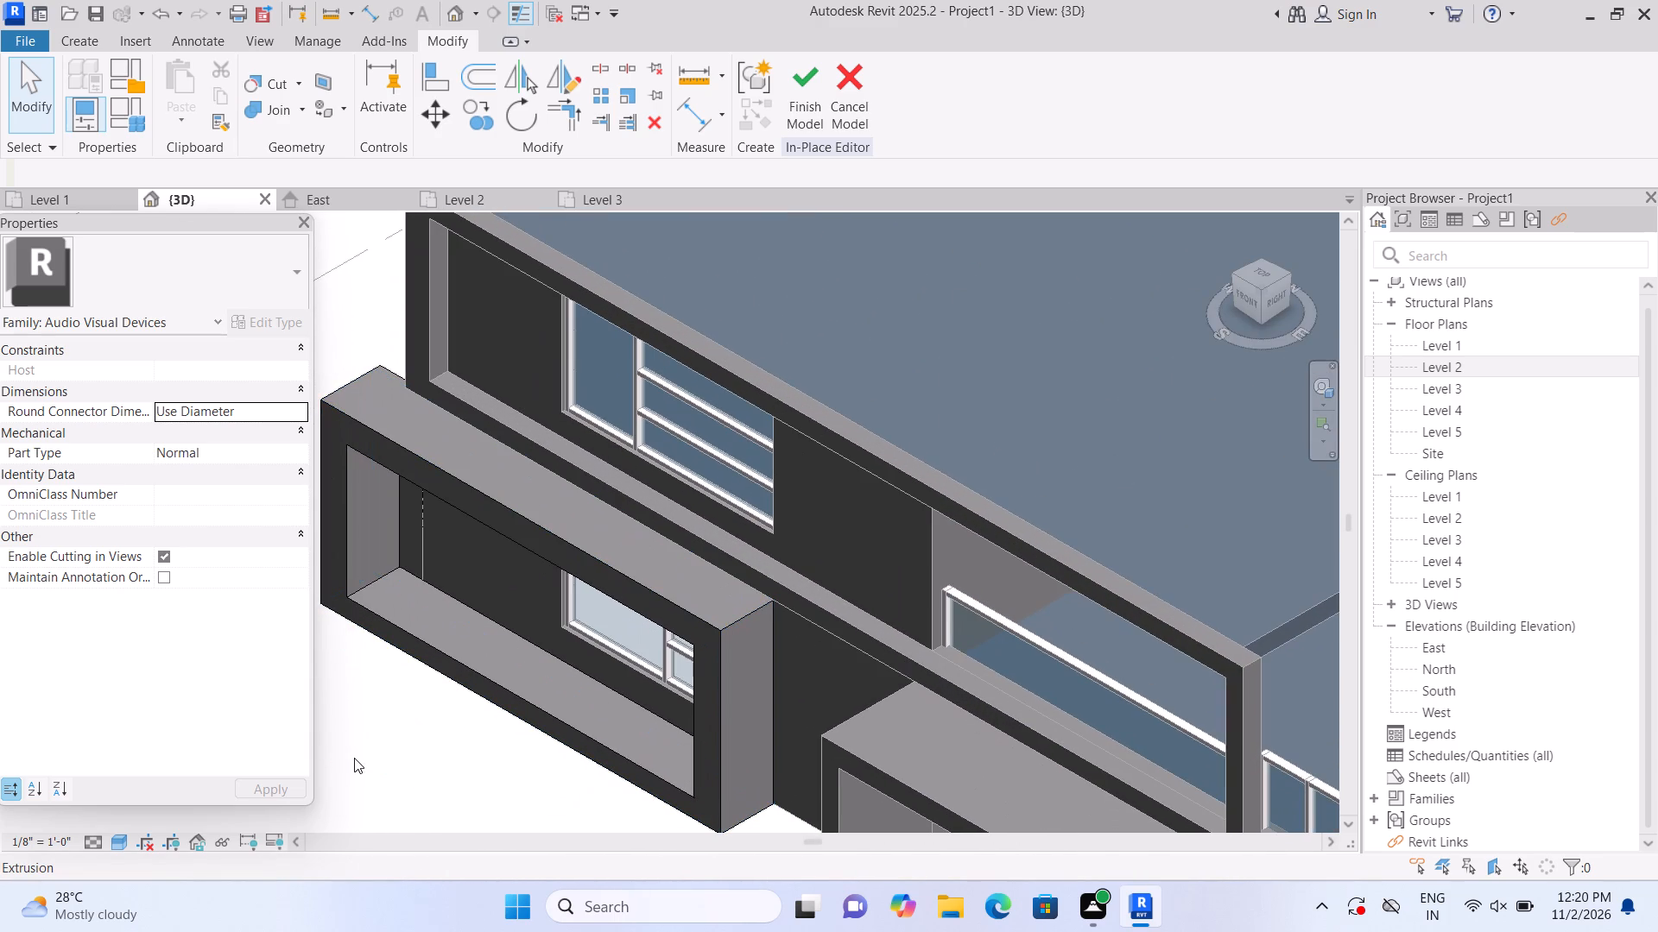
scroll(354, 758, "down", 7)
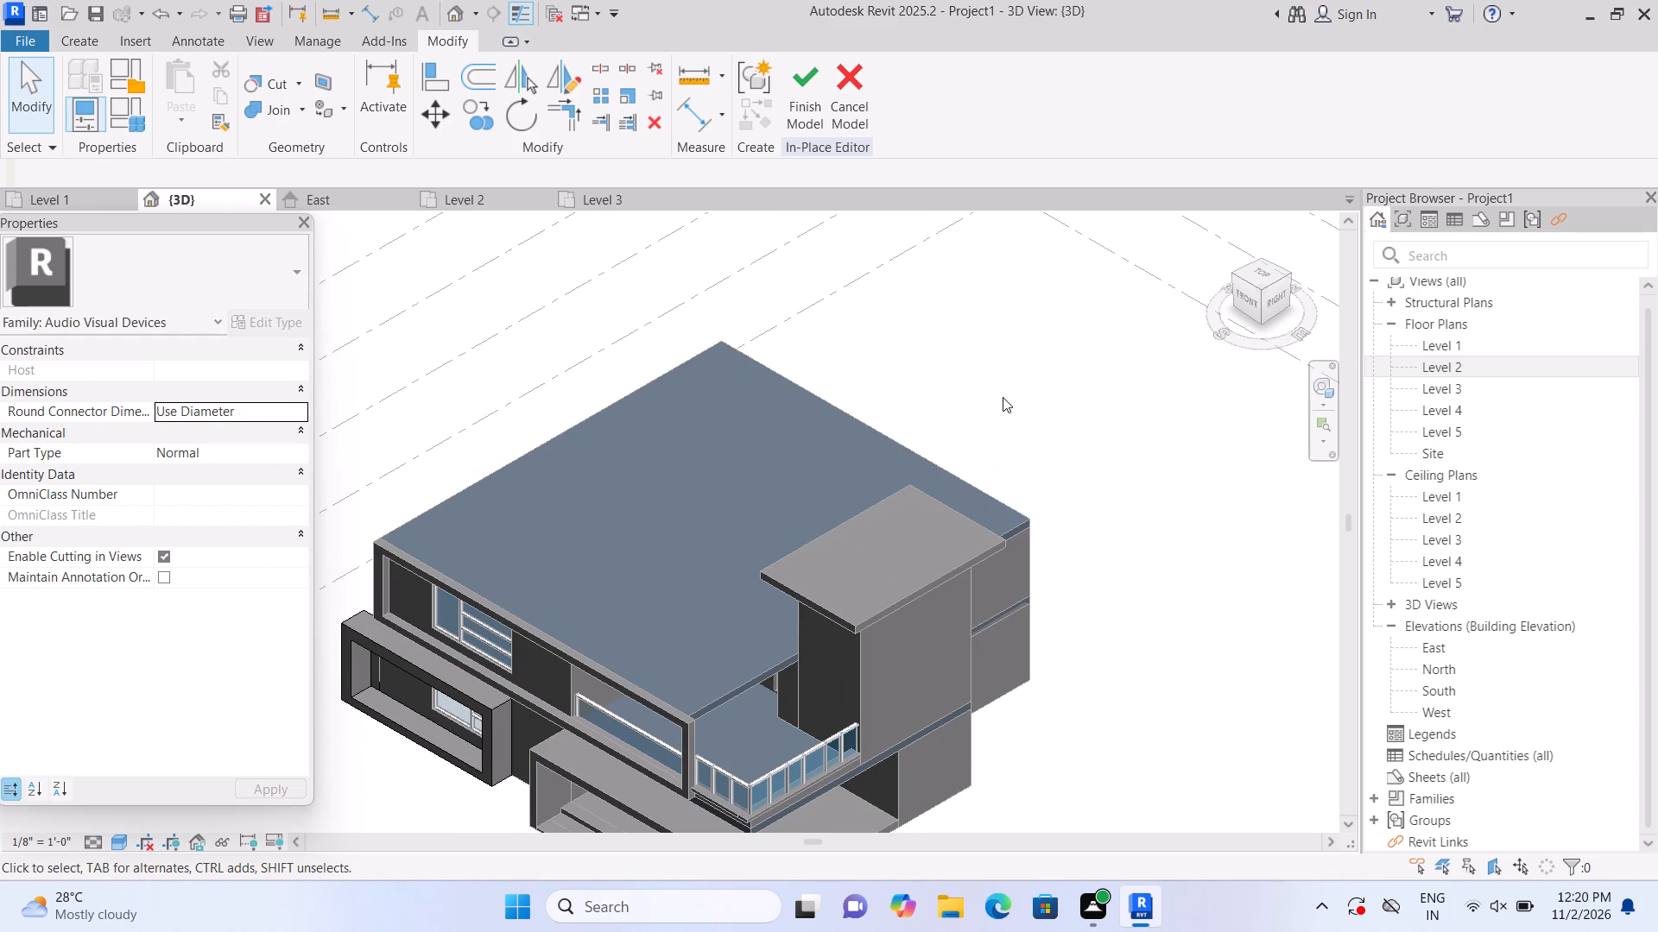
scroll(1003, 397, "down", 3)
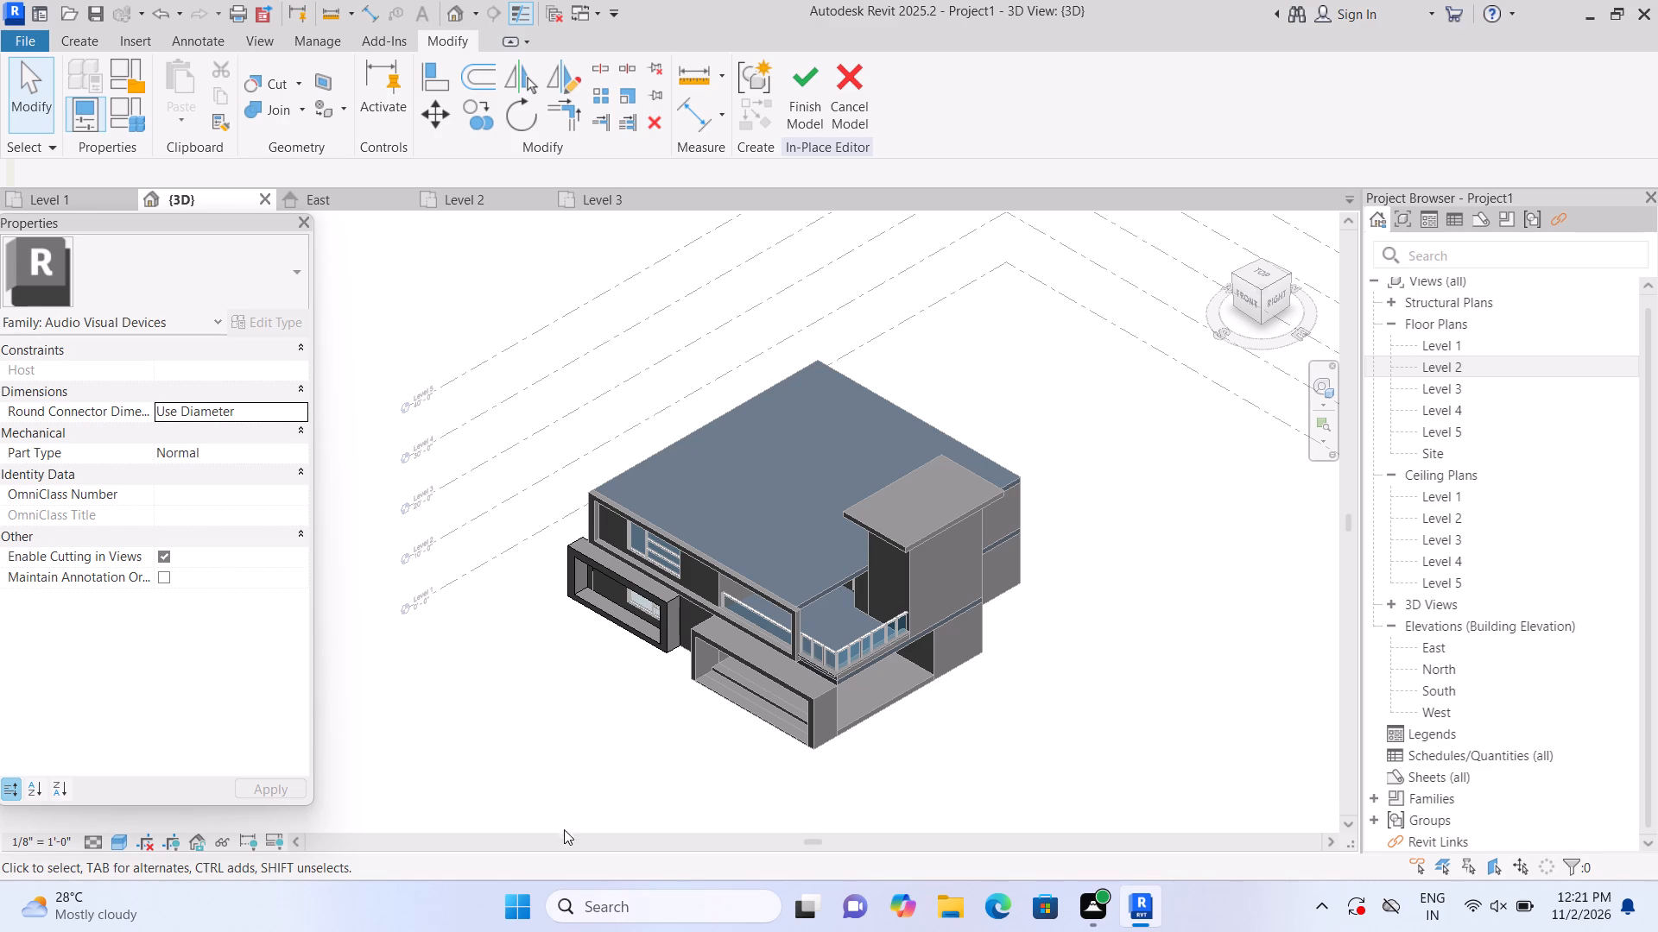
Finish the in-place model of the Level 1 window frame.
left_click(801, 122)
Reopen the hollow frame around the Level 1 front window for in-place editing.
scroll(685, 618, "up", 5)
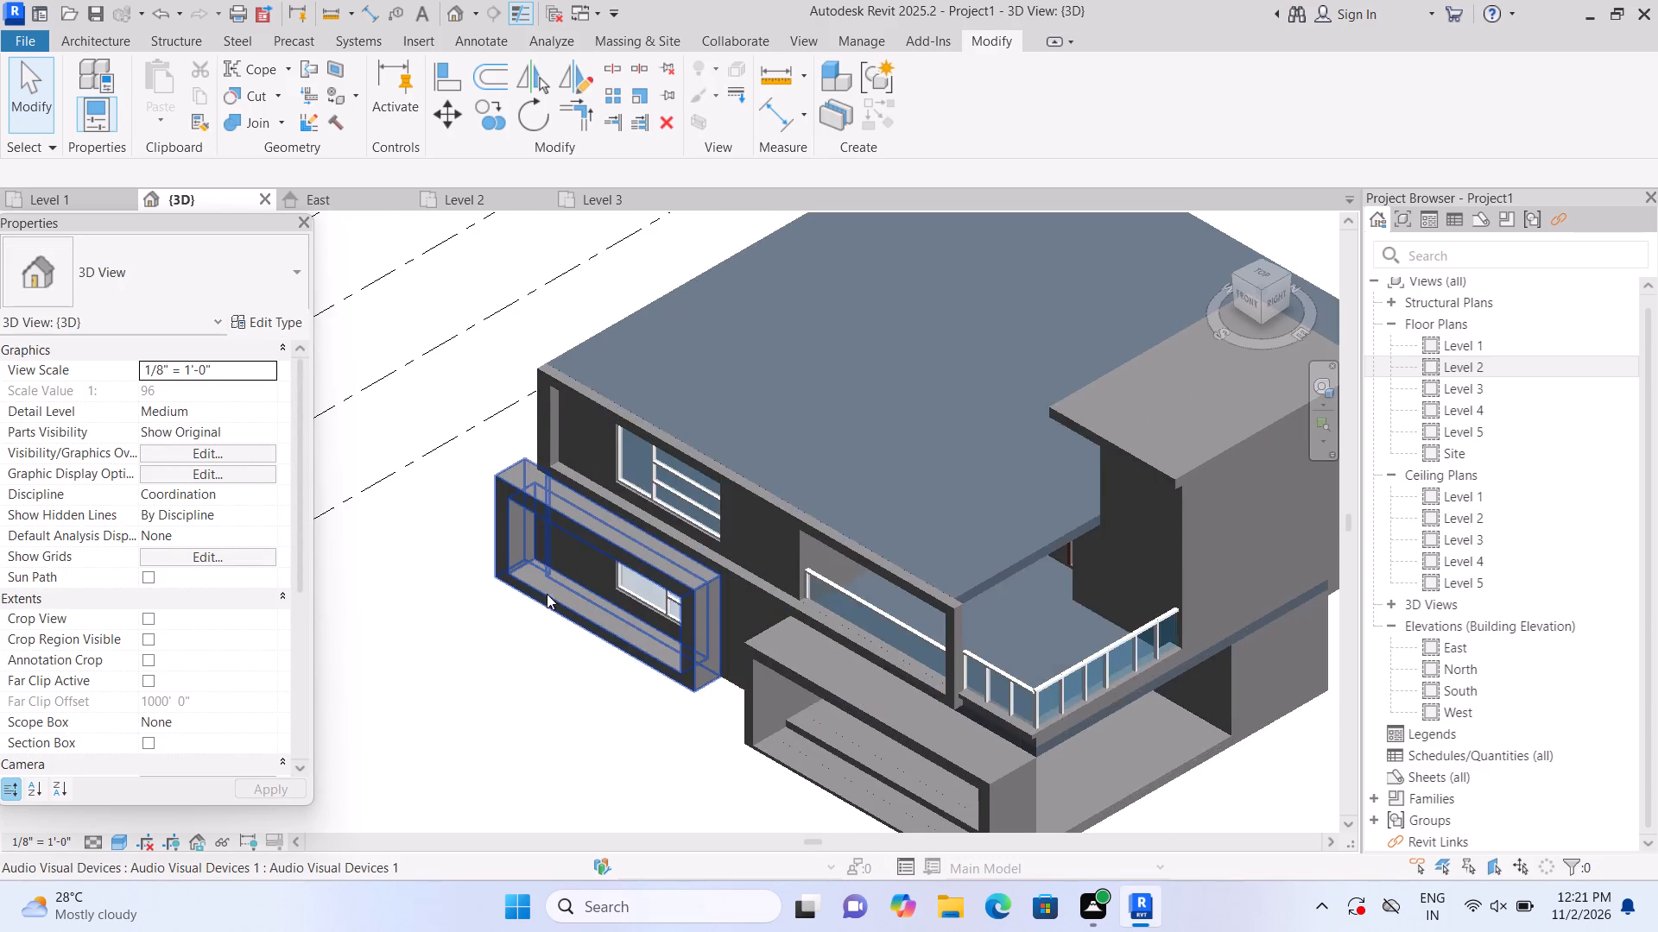
scroll(547, 594, "up", 5)
left_click(538, 507)
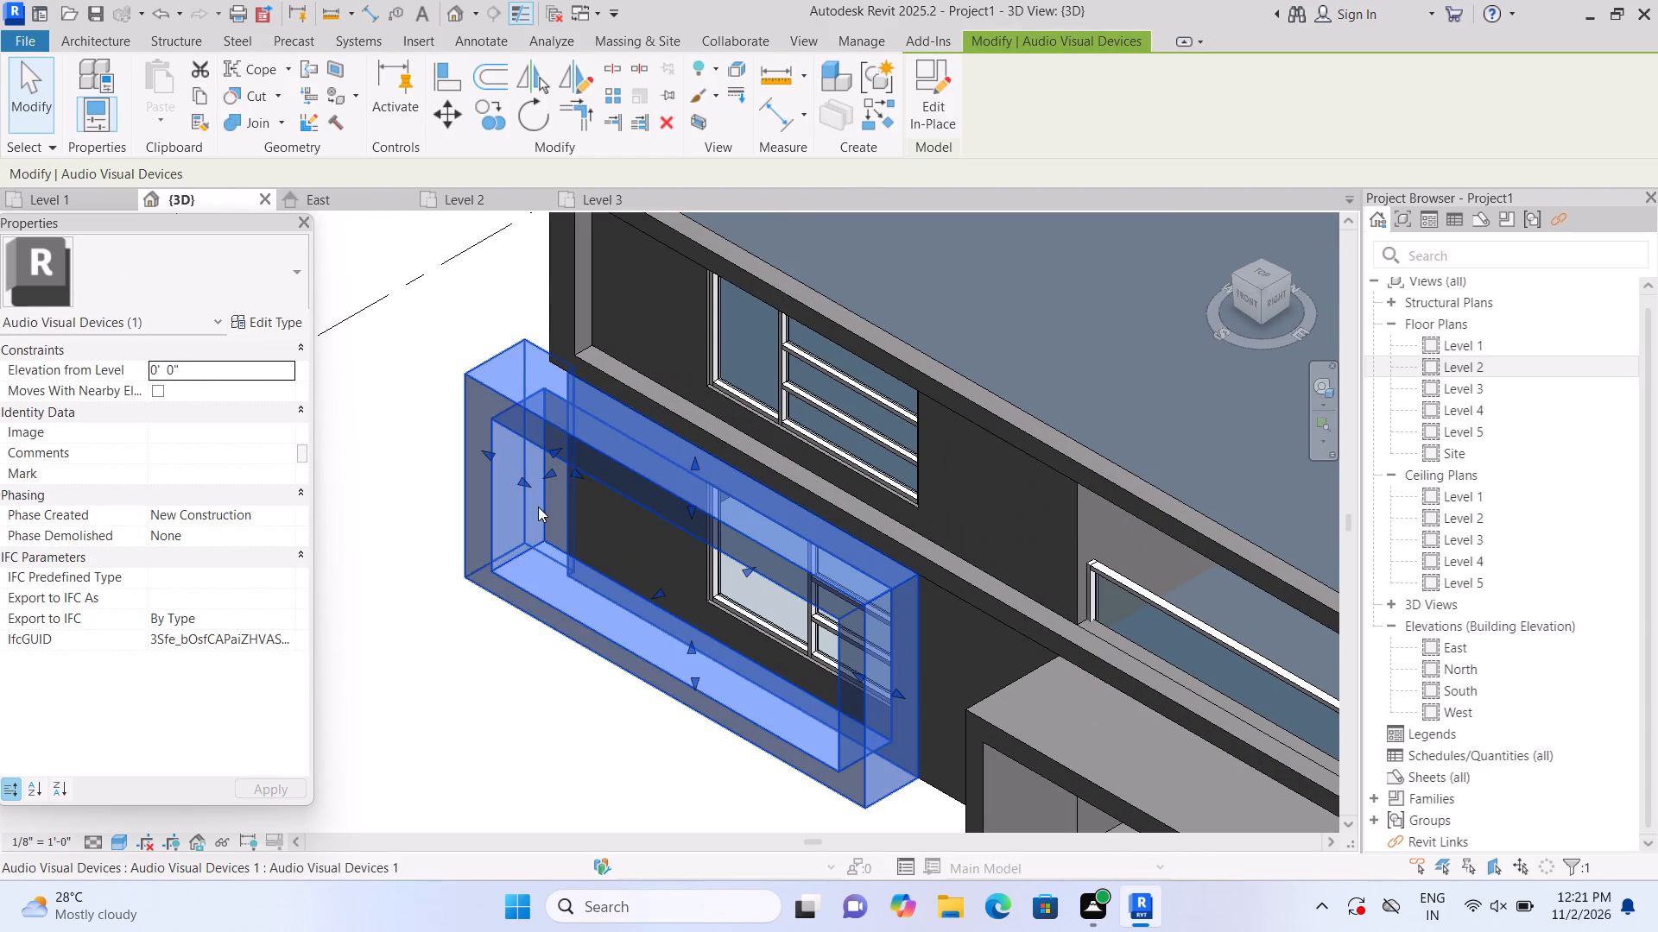
left_click(940, 101)
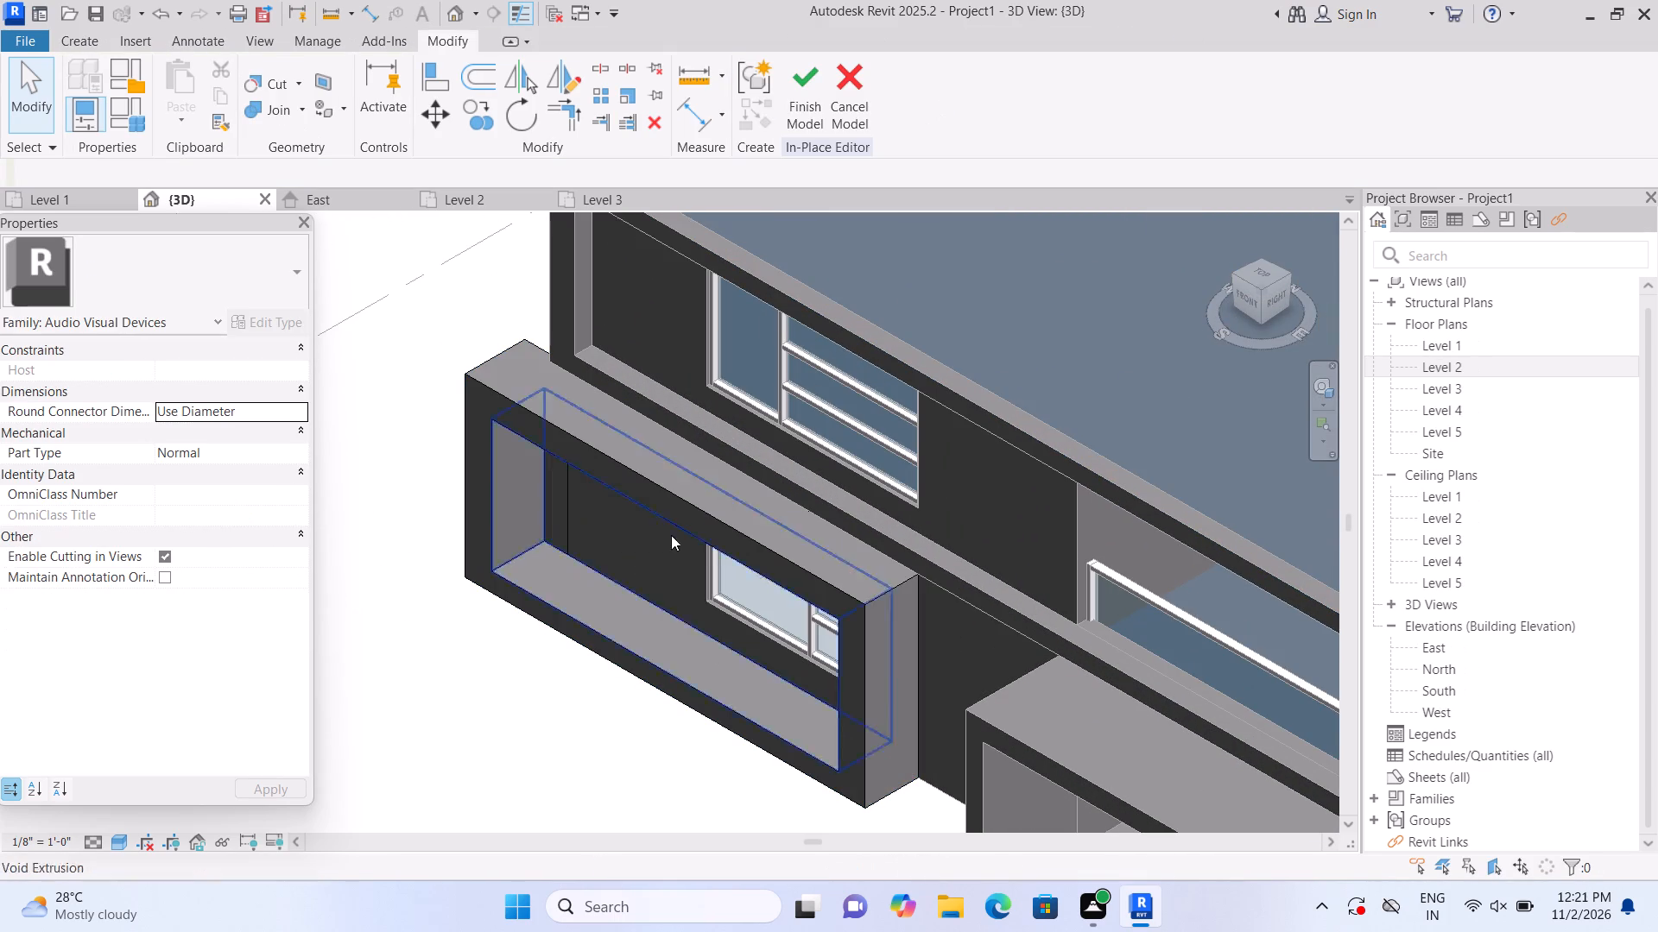
Examine the house's main roof, left side and the outer end of the Level 1 frame from several angles.
scroll(522, 754, "down", 6)
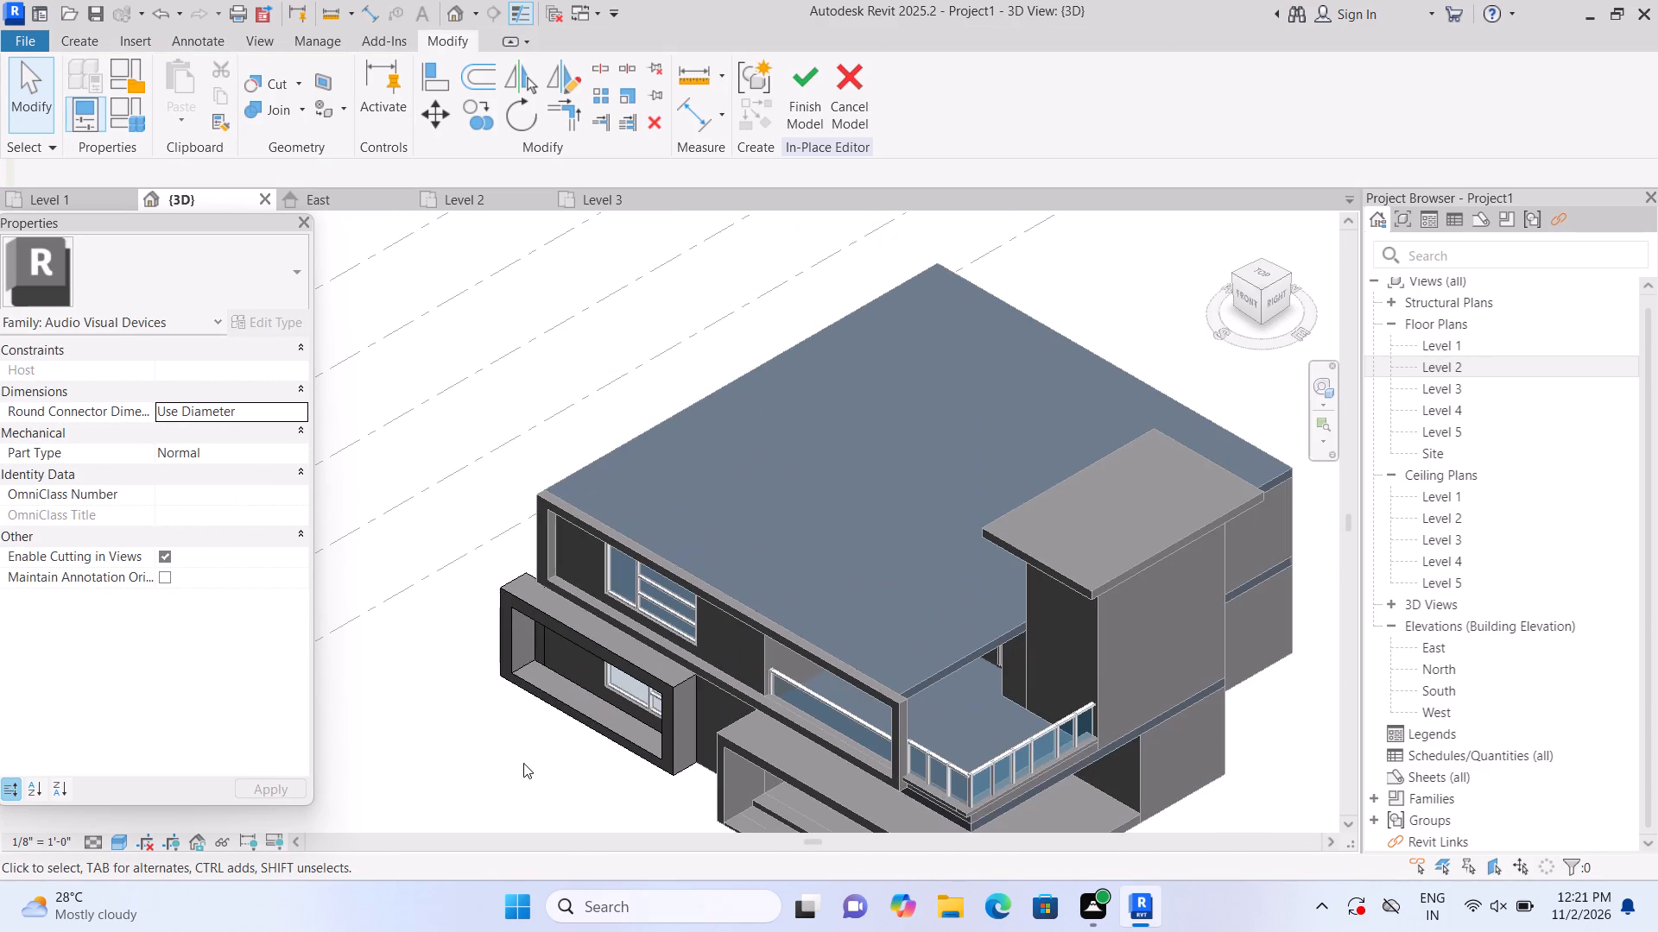
middle_click_drag(512, 756, 473, 690)
middle_click(470, 683)
scroll(463, 673, "down", 1)
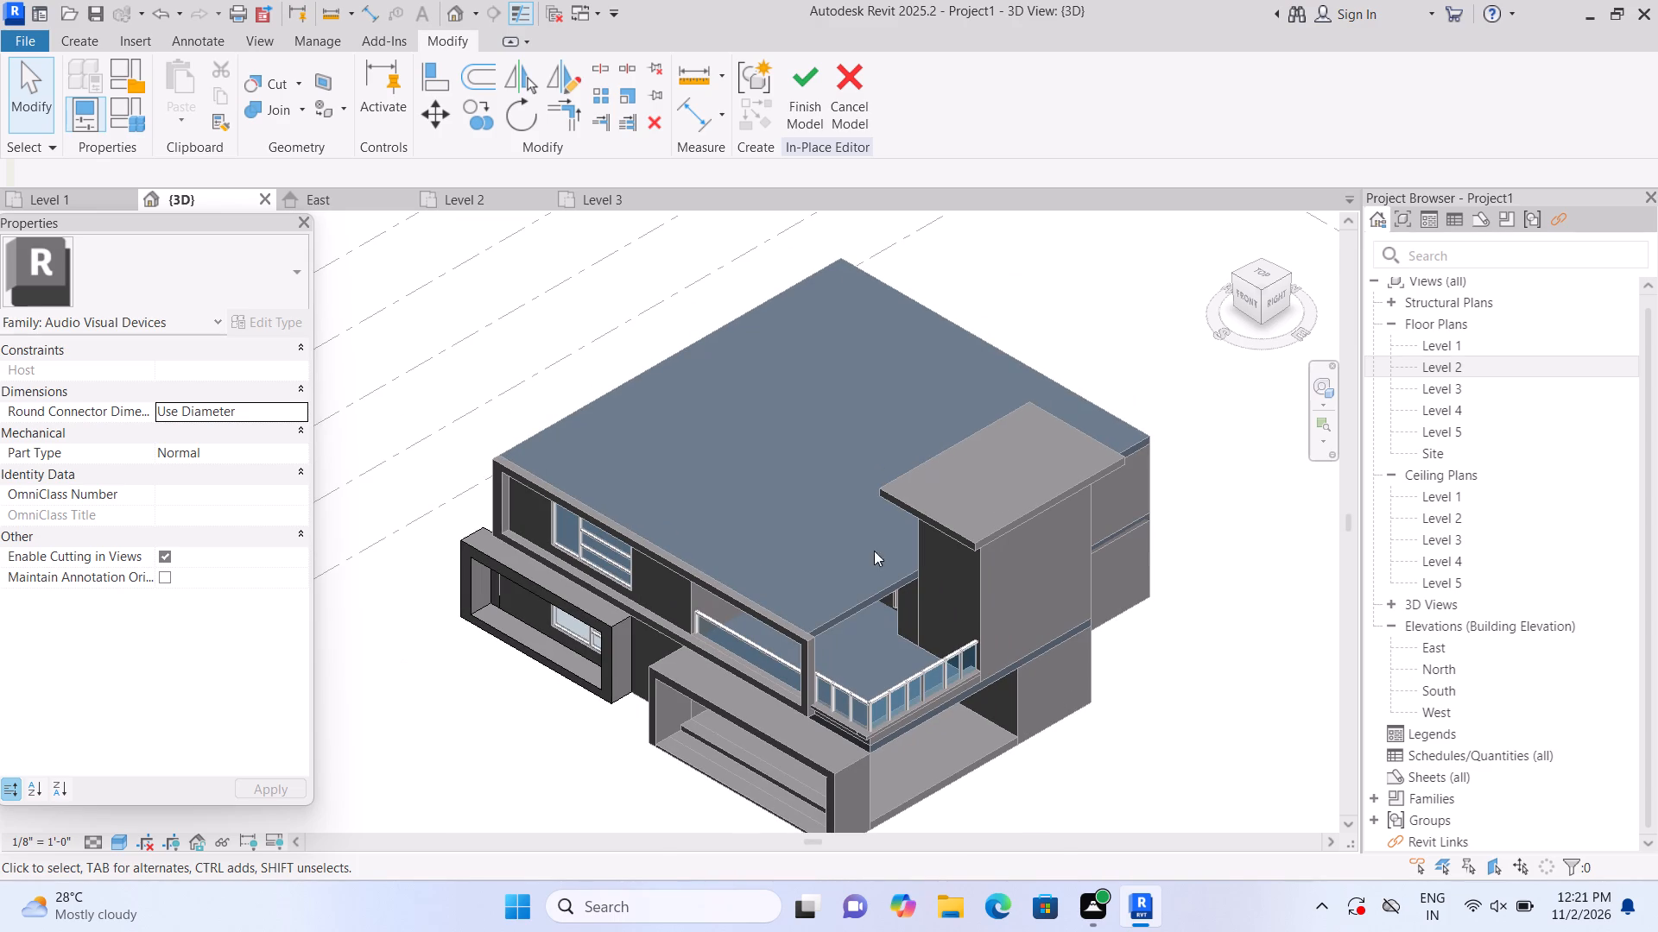
middle_click_drag(500, 657, 971, 727, "shift")
middle_click_drag(936, 662, 536, 552)
scroll(562, 551, "down", 3)
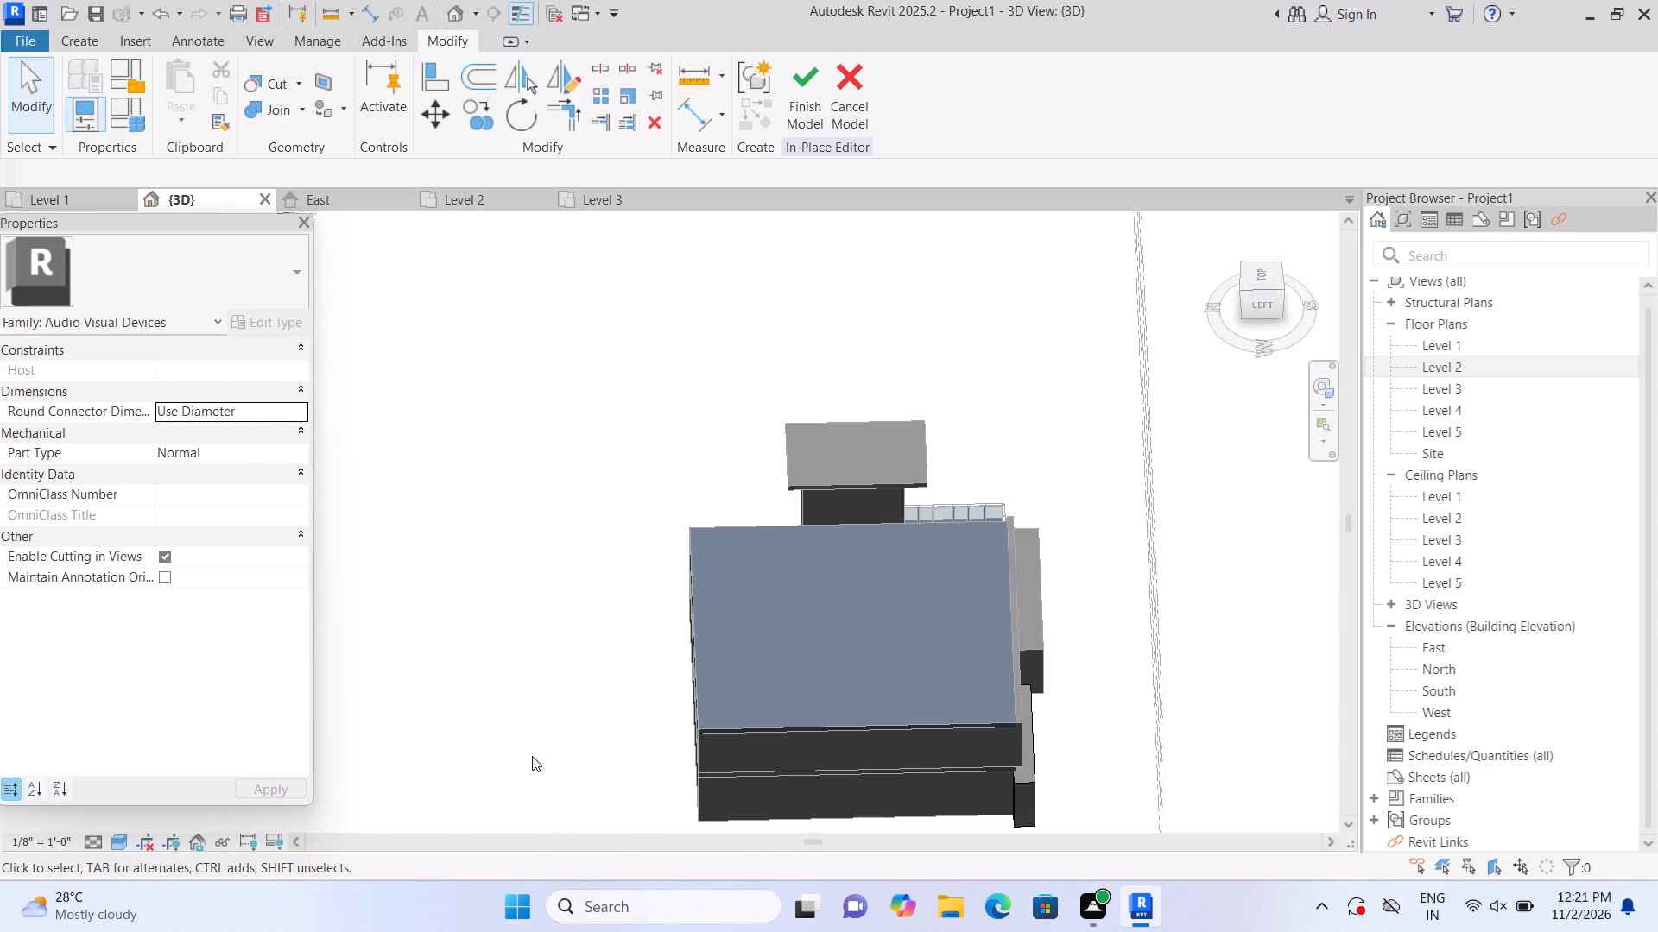
middle_click_drag(532, 756, 830, 716, "shift")
middle_click_drag(1004, 644, 744, 742, "shift")
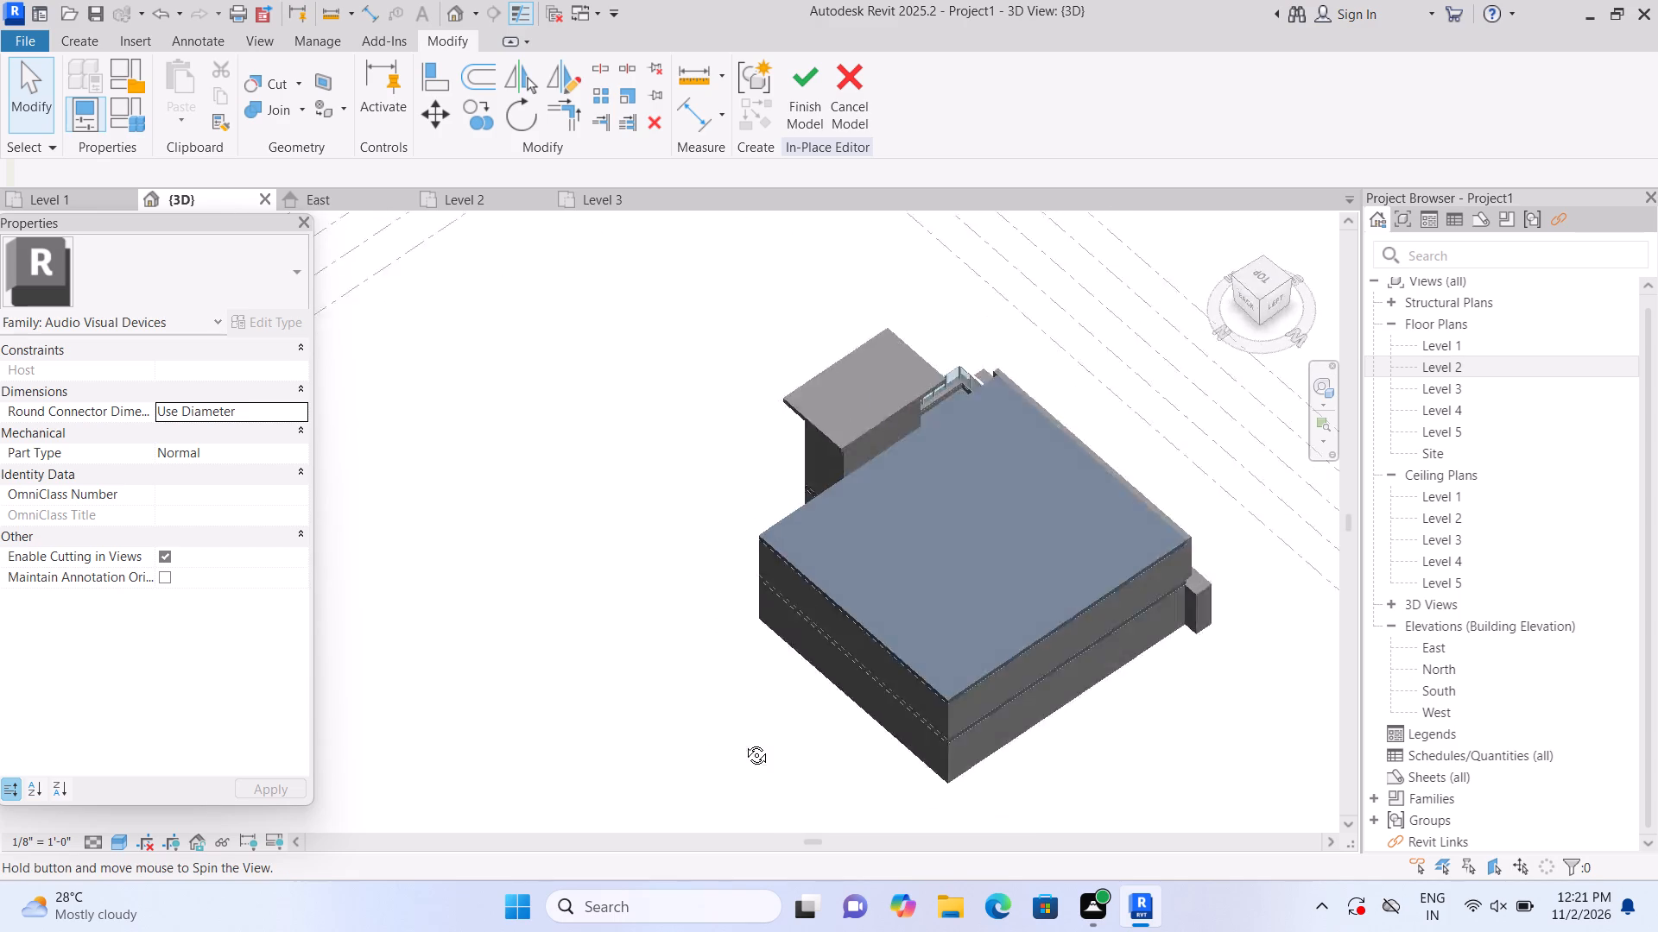
middle_click_drag(744, 742, 725, 746, "shift")
scroll(897, 759, "up", 3)
middle_click_drag(894, 765, 730, 708)
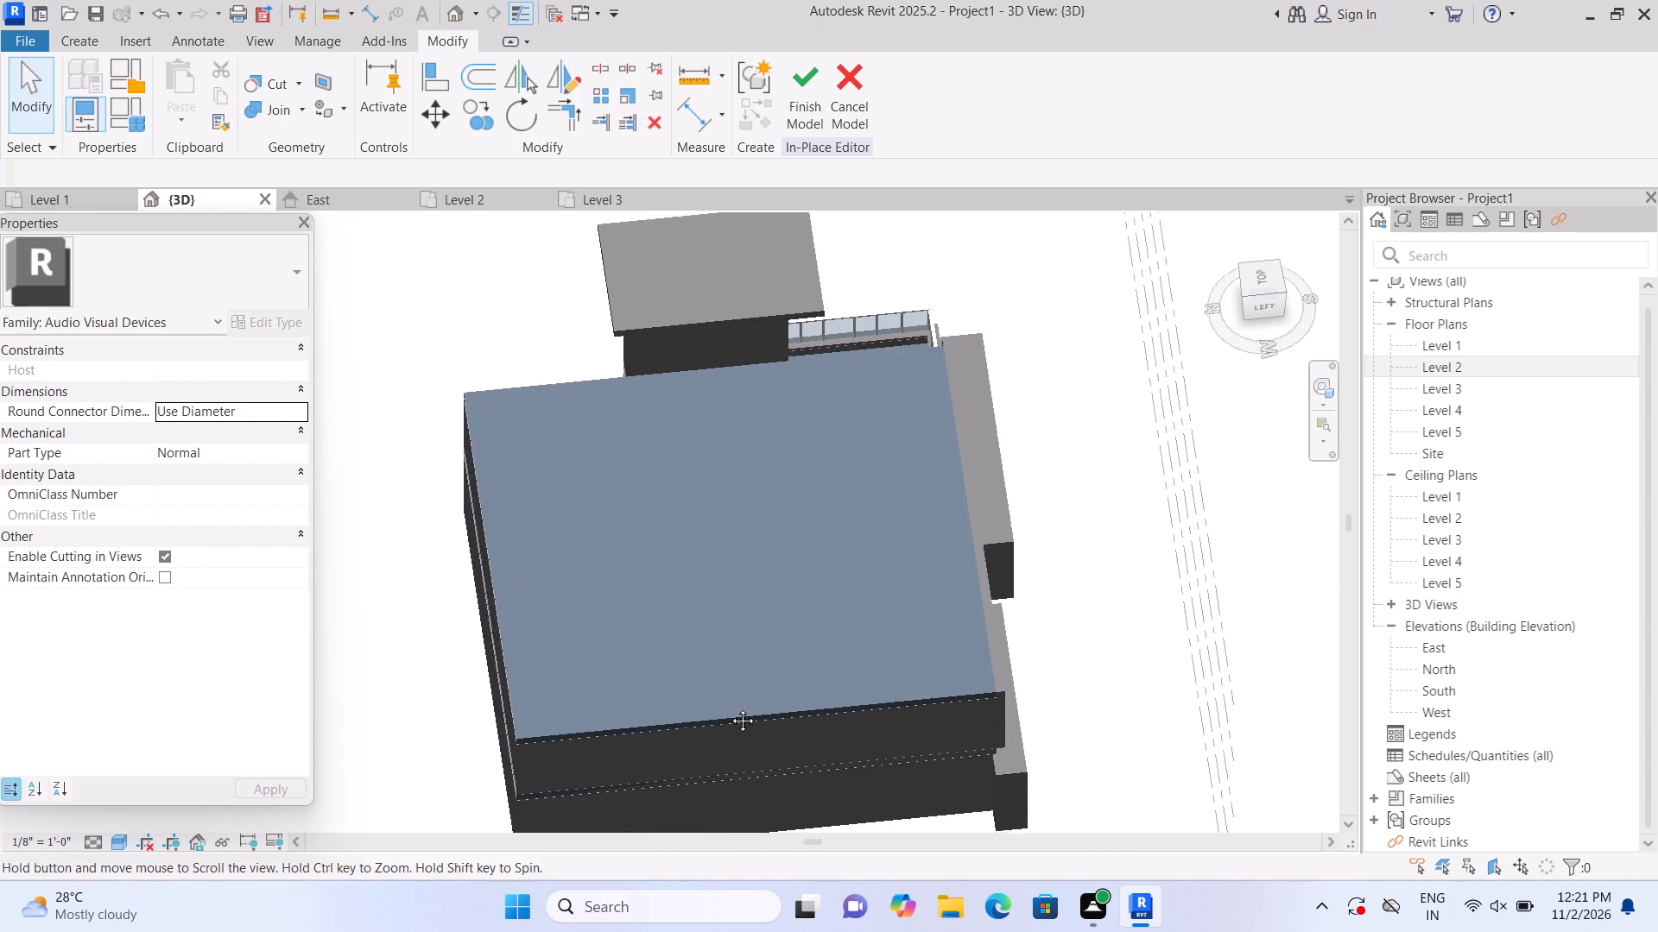
middle_click_drag(730, 708, 705, 692)
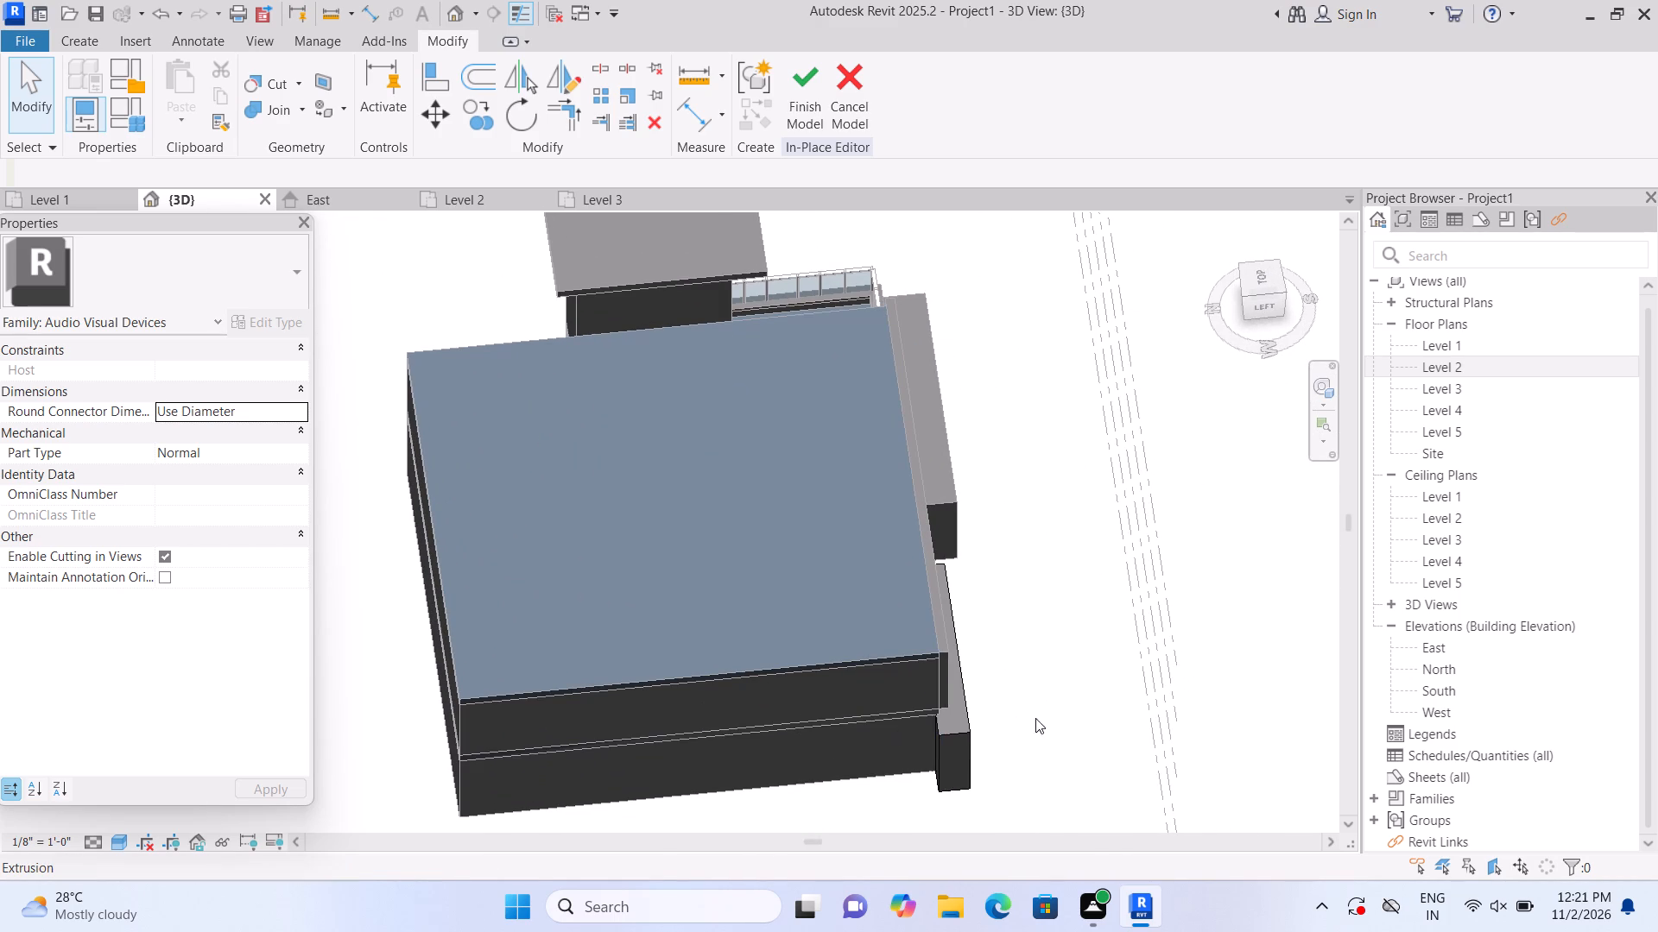
middle_click_drag(1086, 735, 1049, 747, "shift")
middle_click_drag(1013, 715, 1147, 570)
scroll(895, 444, "up", 2)
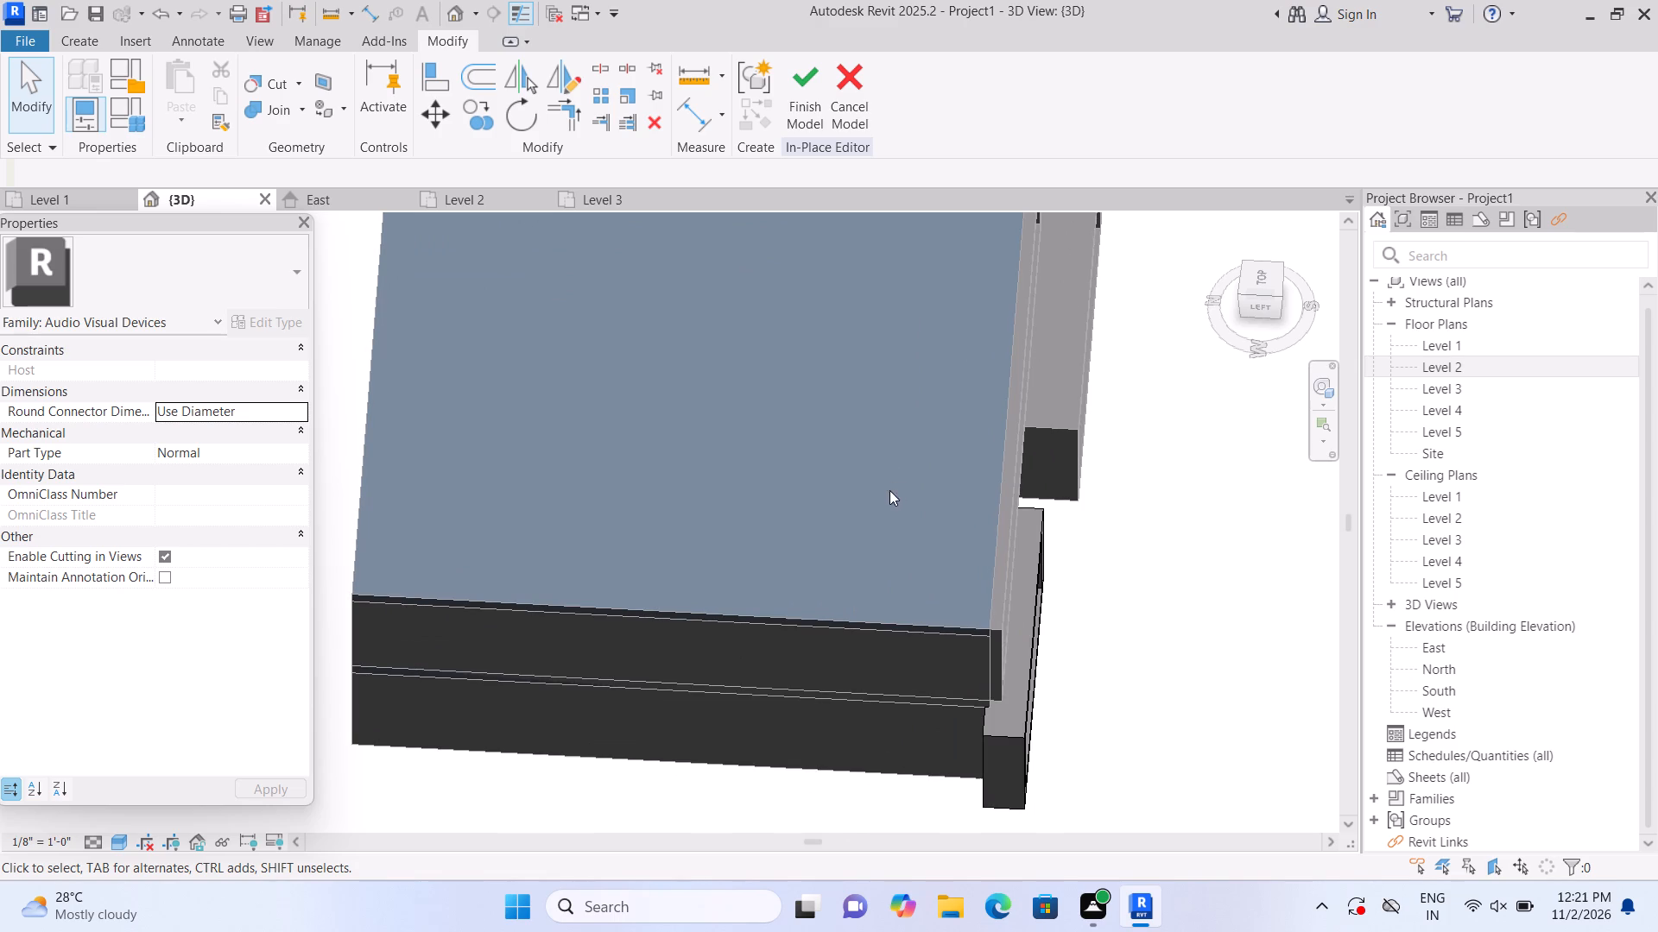
Start a solid extrusion with the top face of the main Generic - 12" roof as its work plane.
left_click(93, 41)
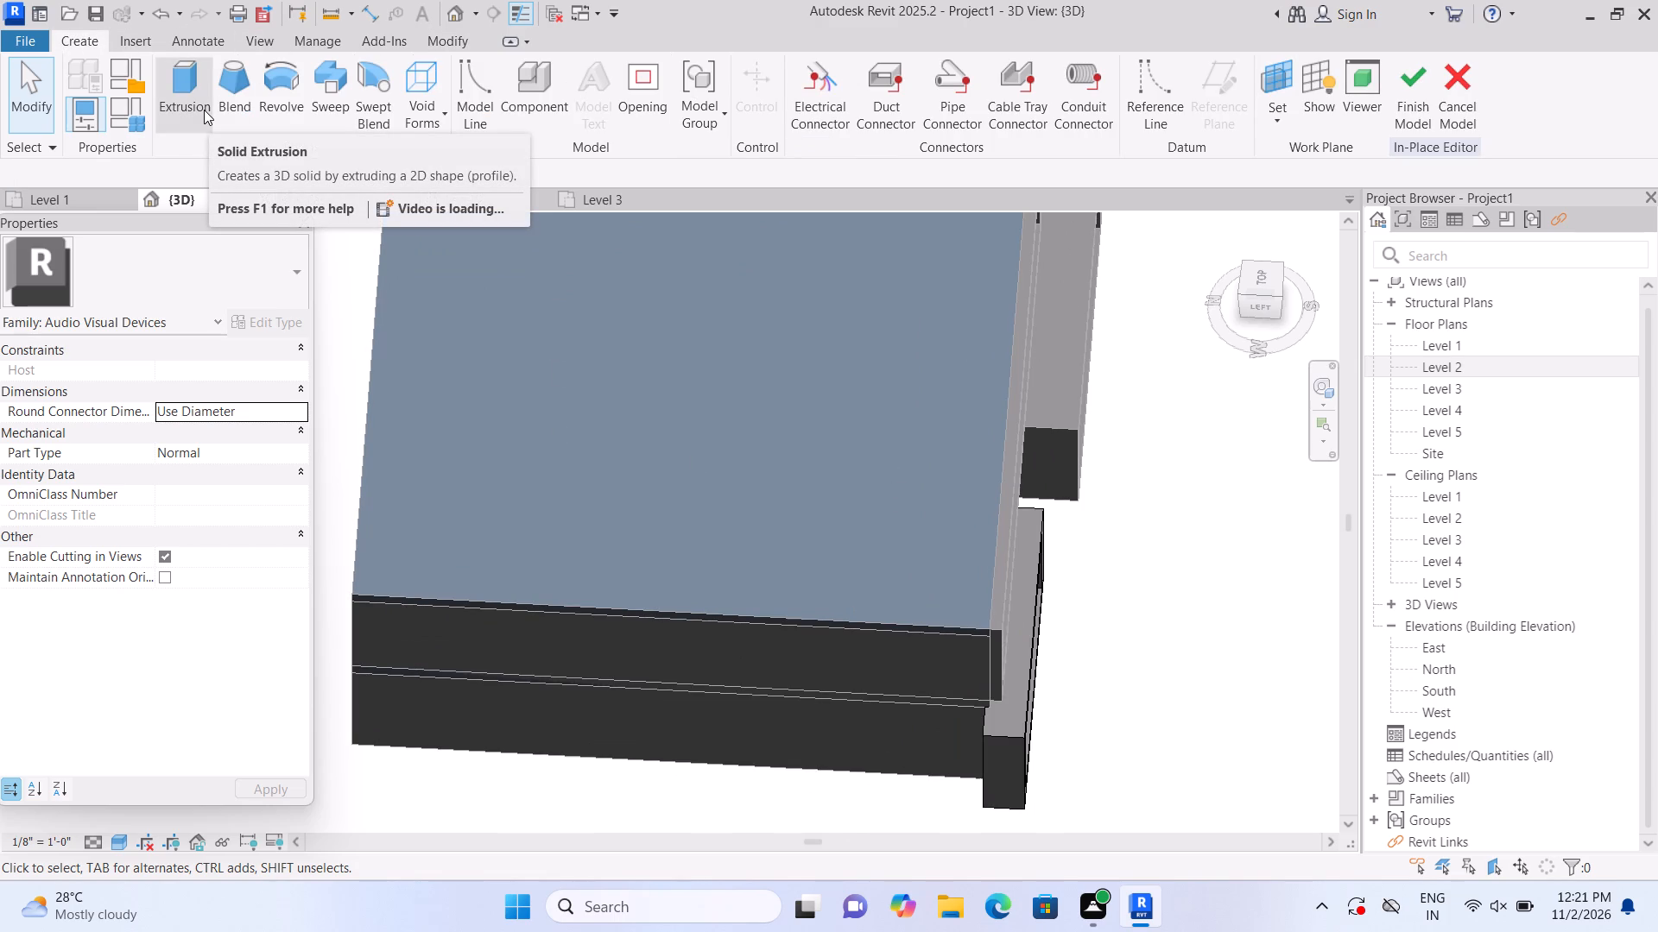
left_click(204, 110)
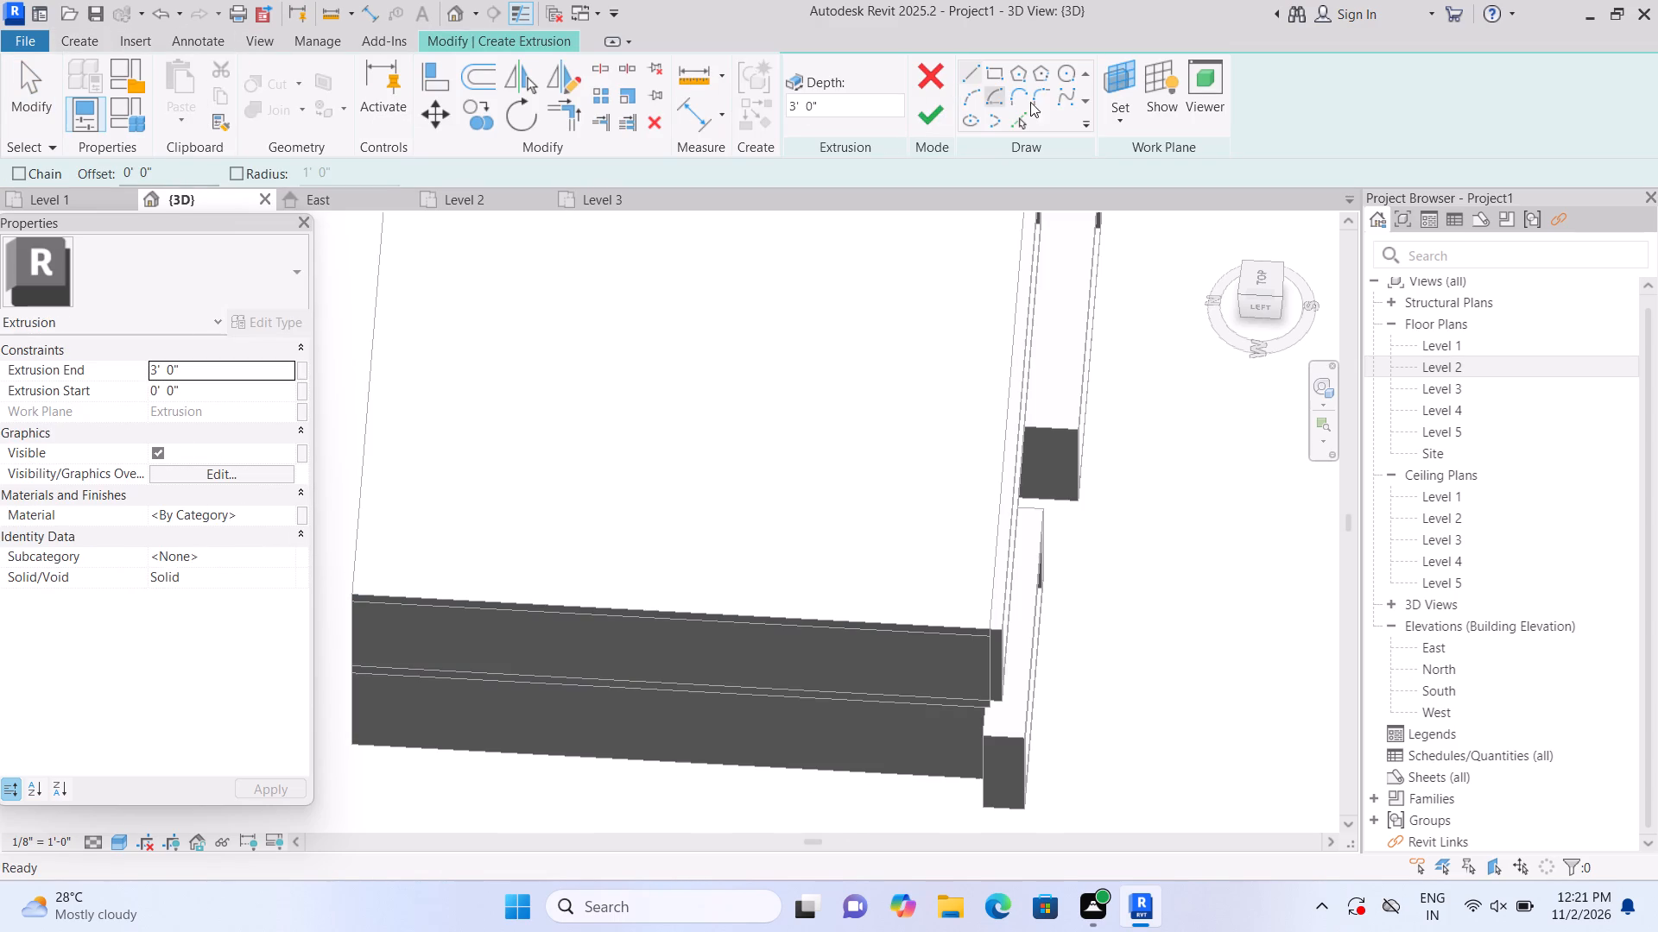
left_click(1108, 128)
left_click(1129, 200)
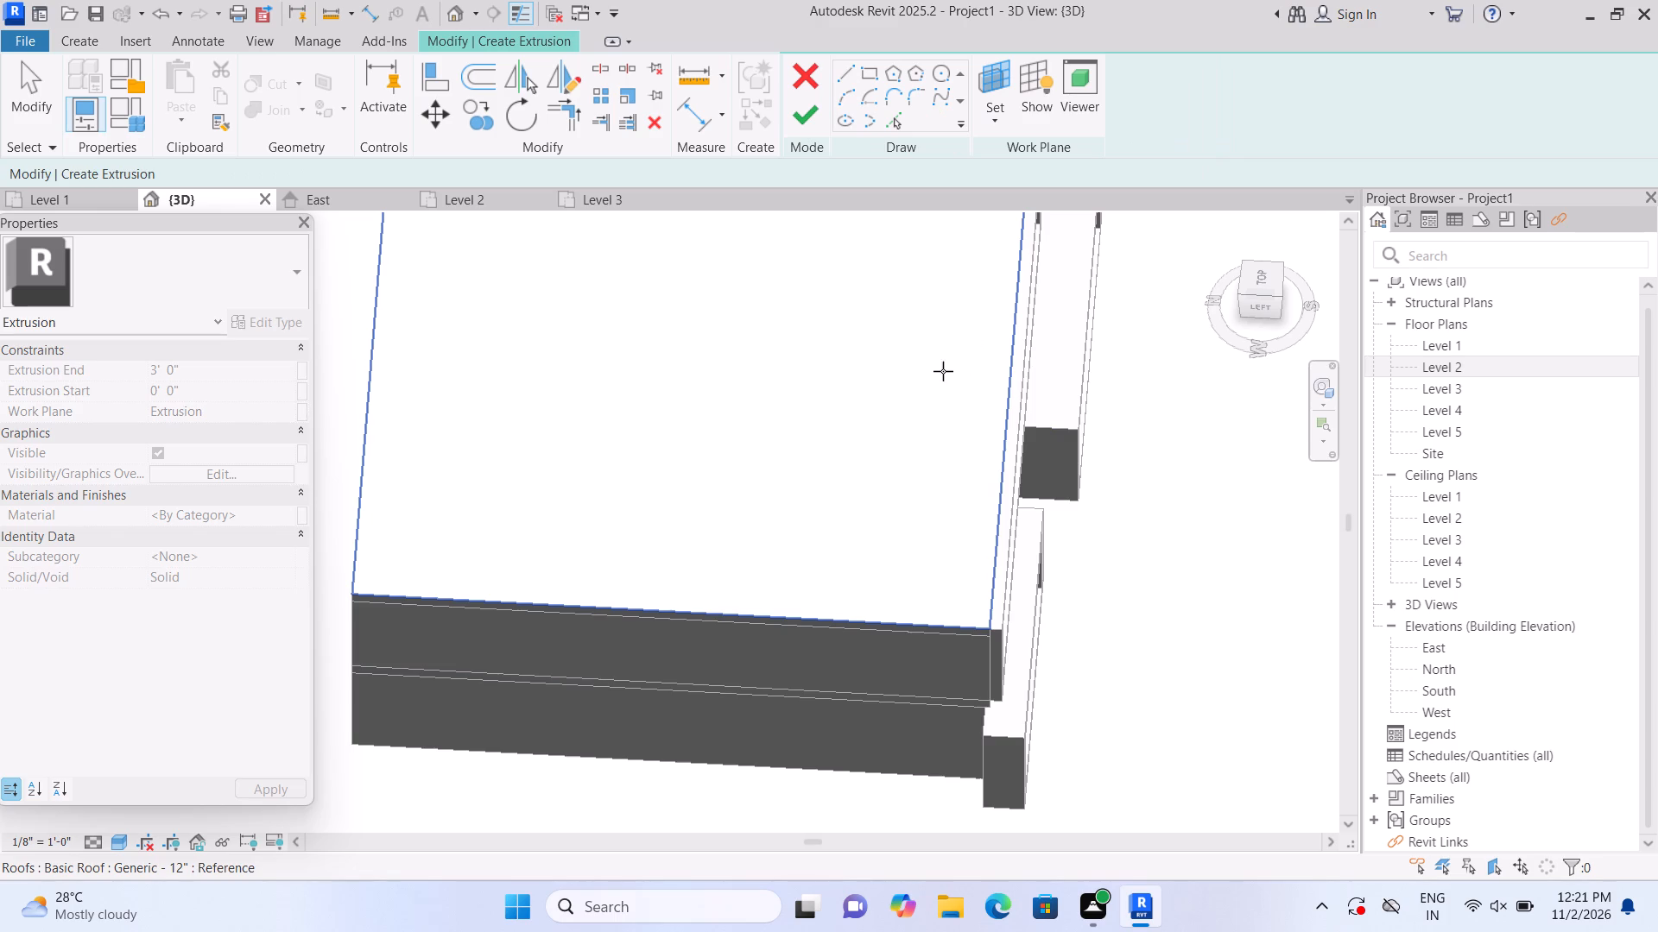
left_click(938, 376)
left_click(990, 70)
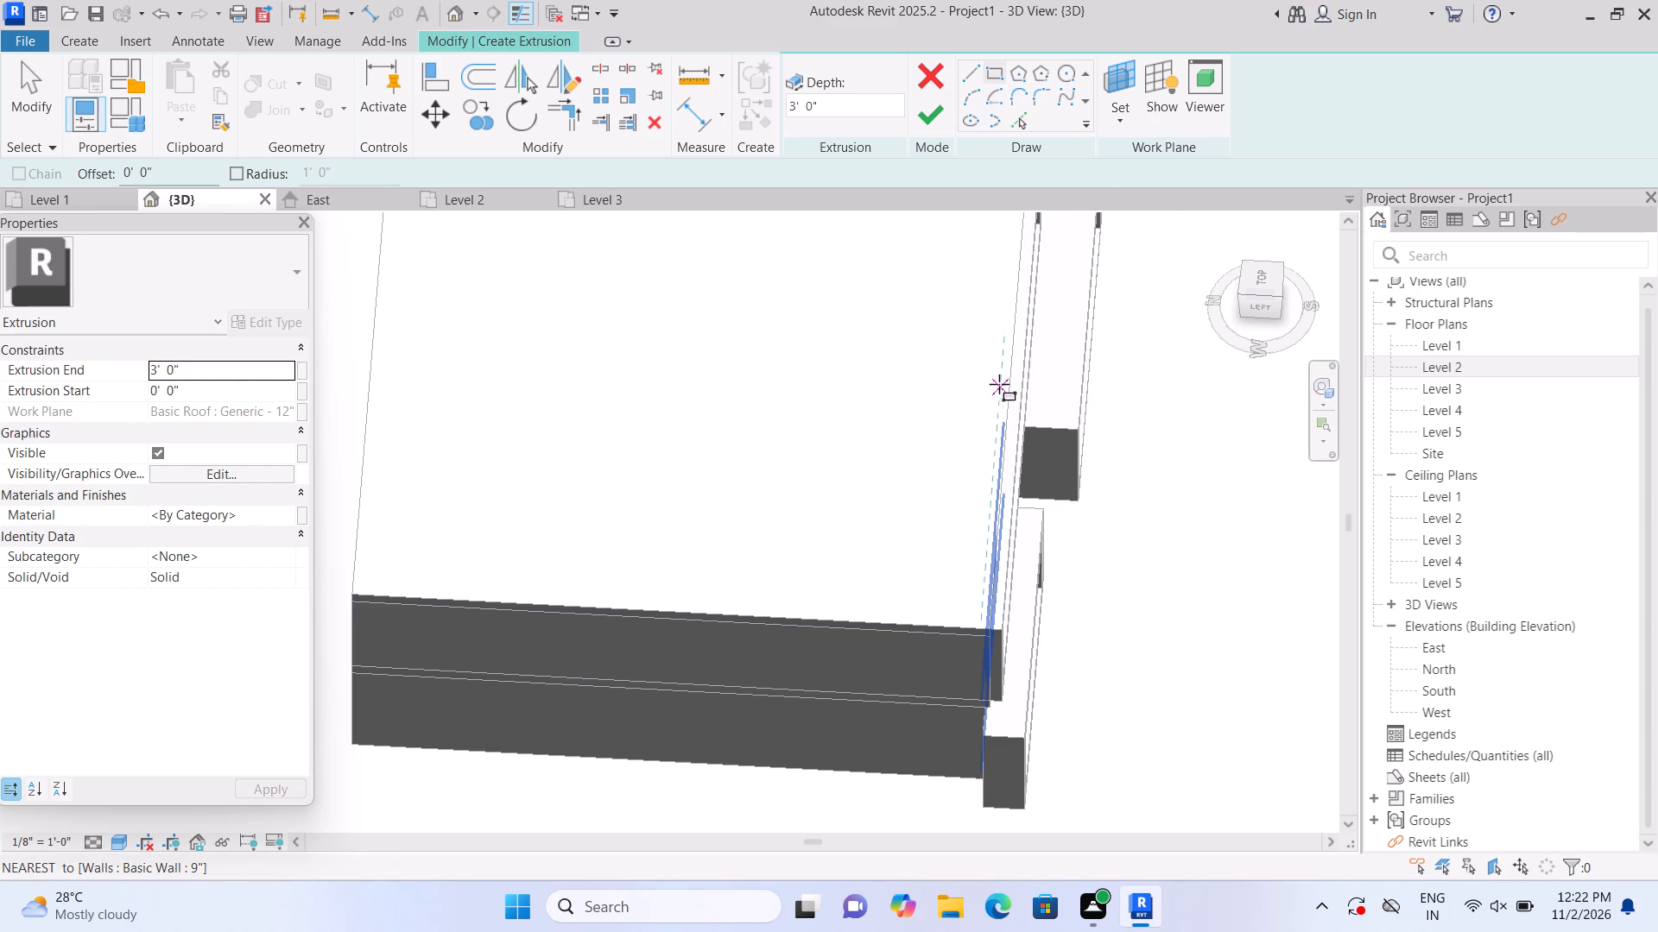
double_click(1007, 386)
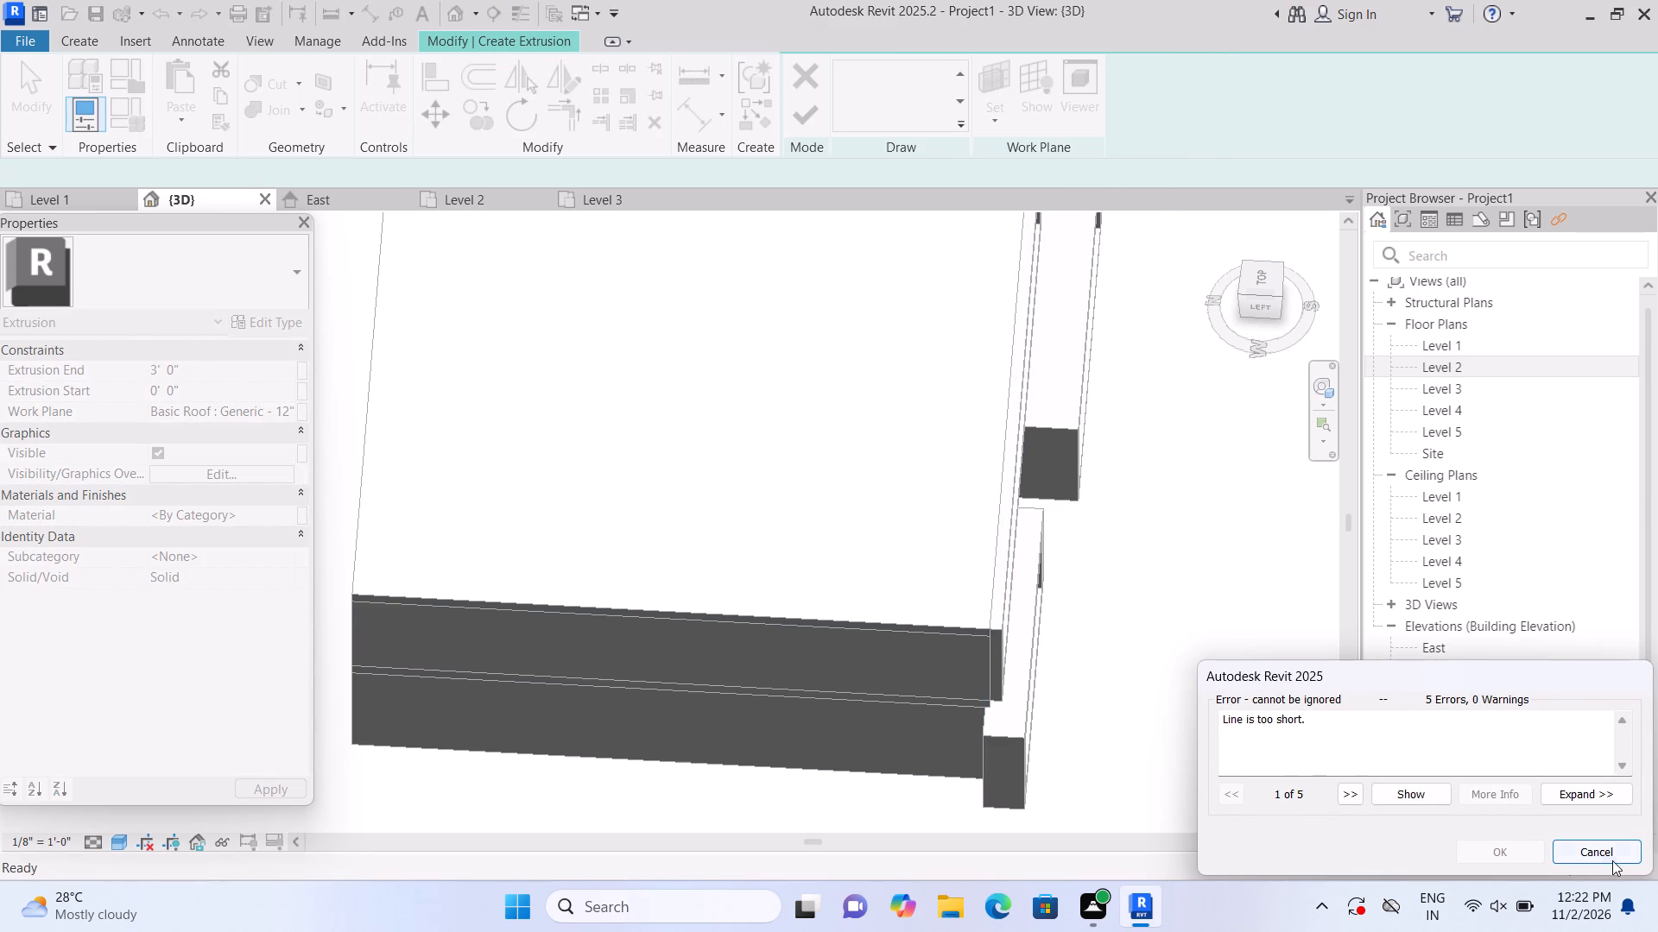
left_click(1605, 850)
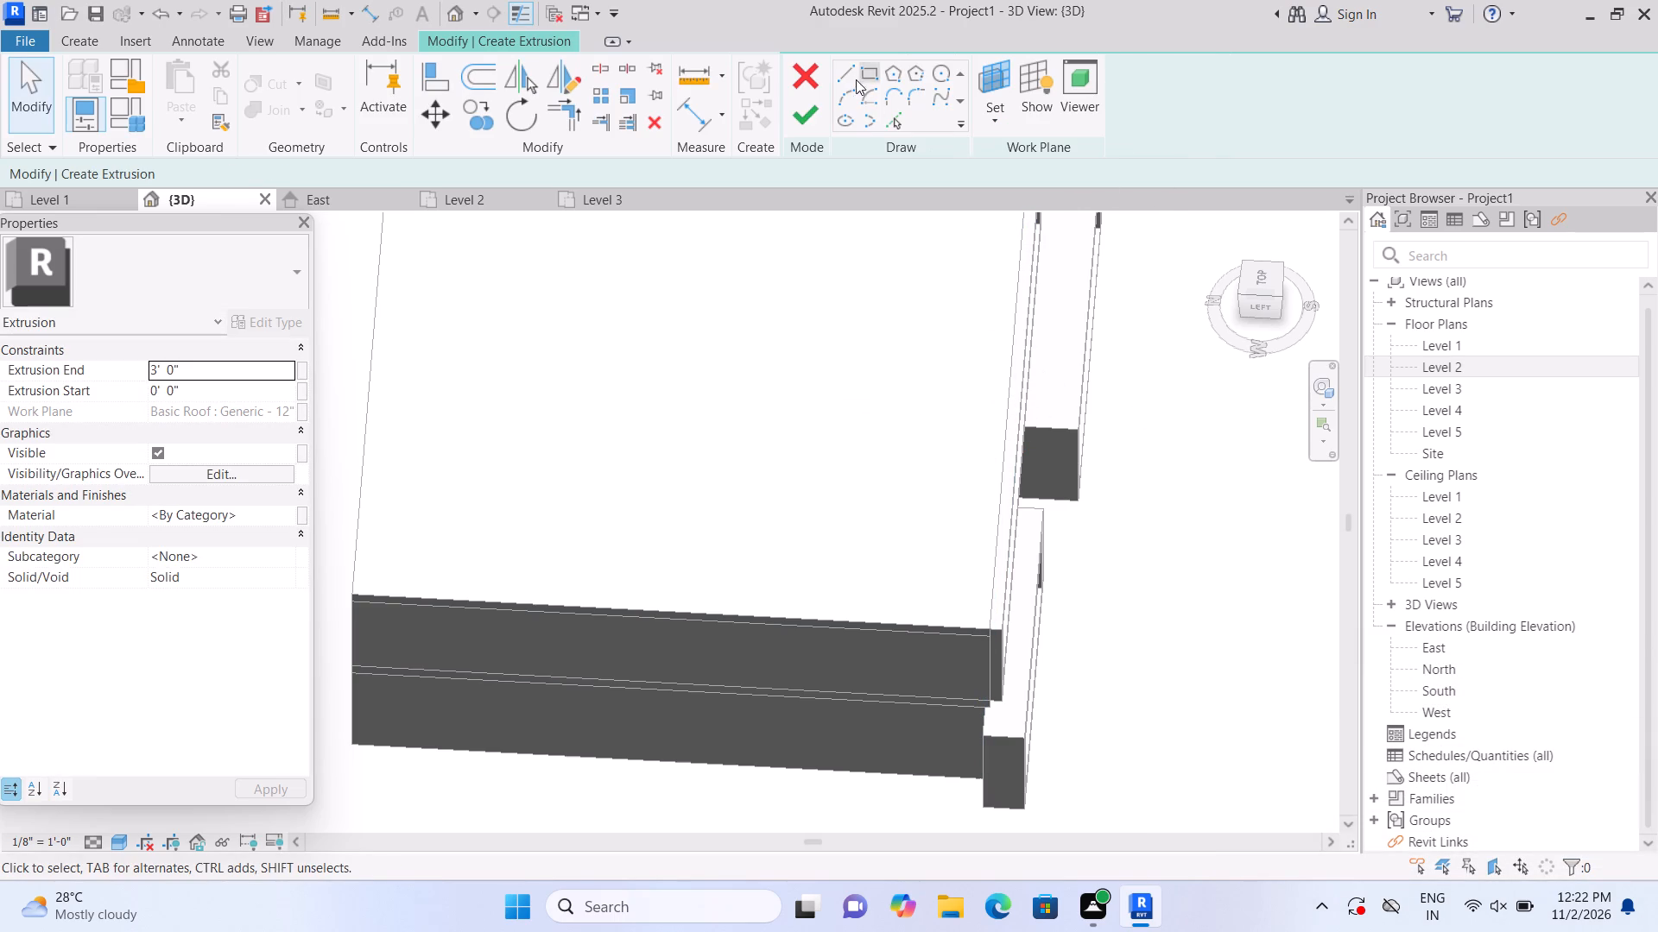
Extrude a rectangle about 25' by 23', from the roof's front-edge midpoint to its left edge, to a depth of 3'.
left_click(864, 77)
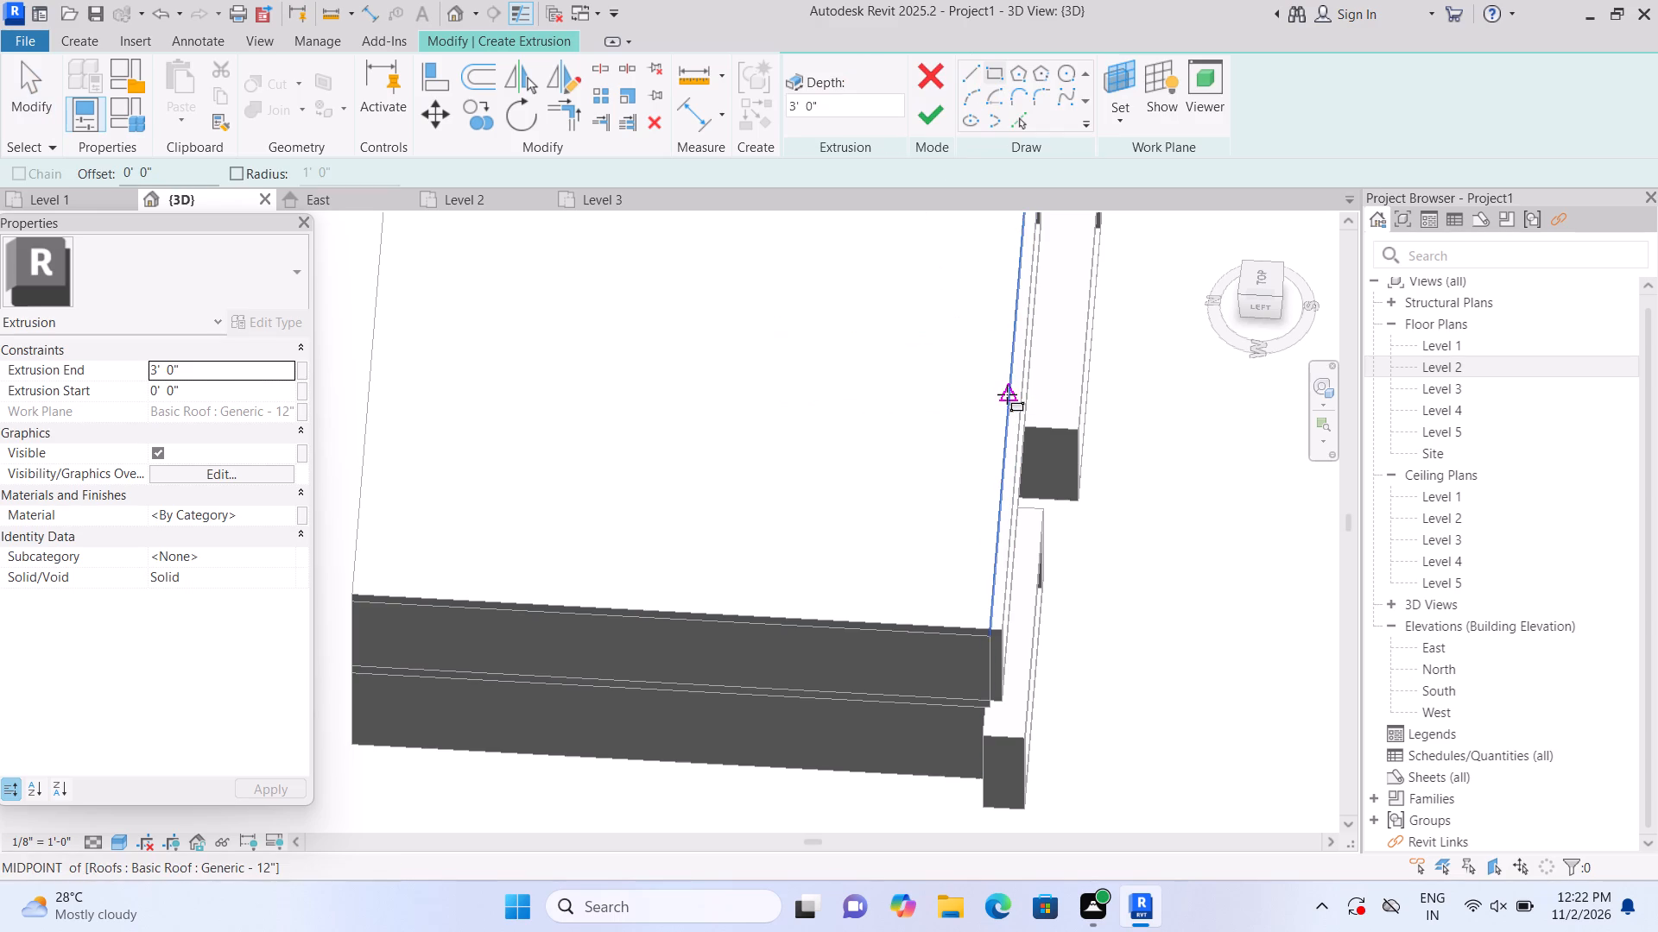
left_click(1007, 394)
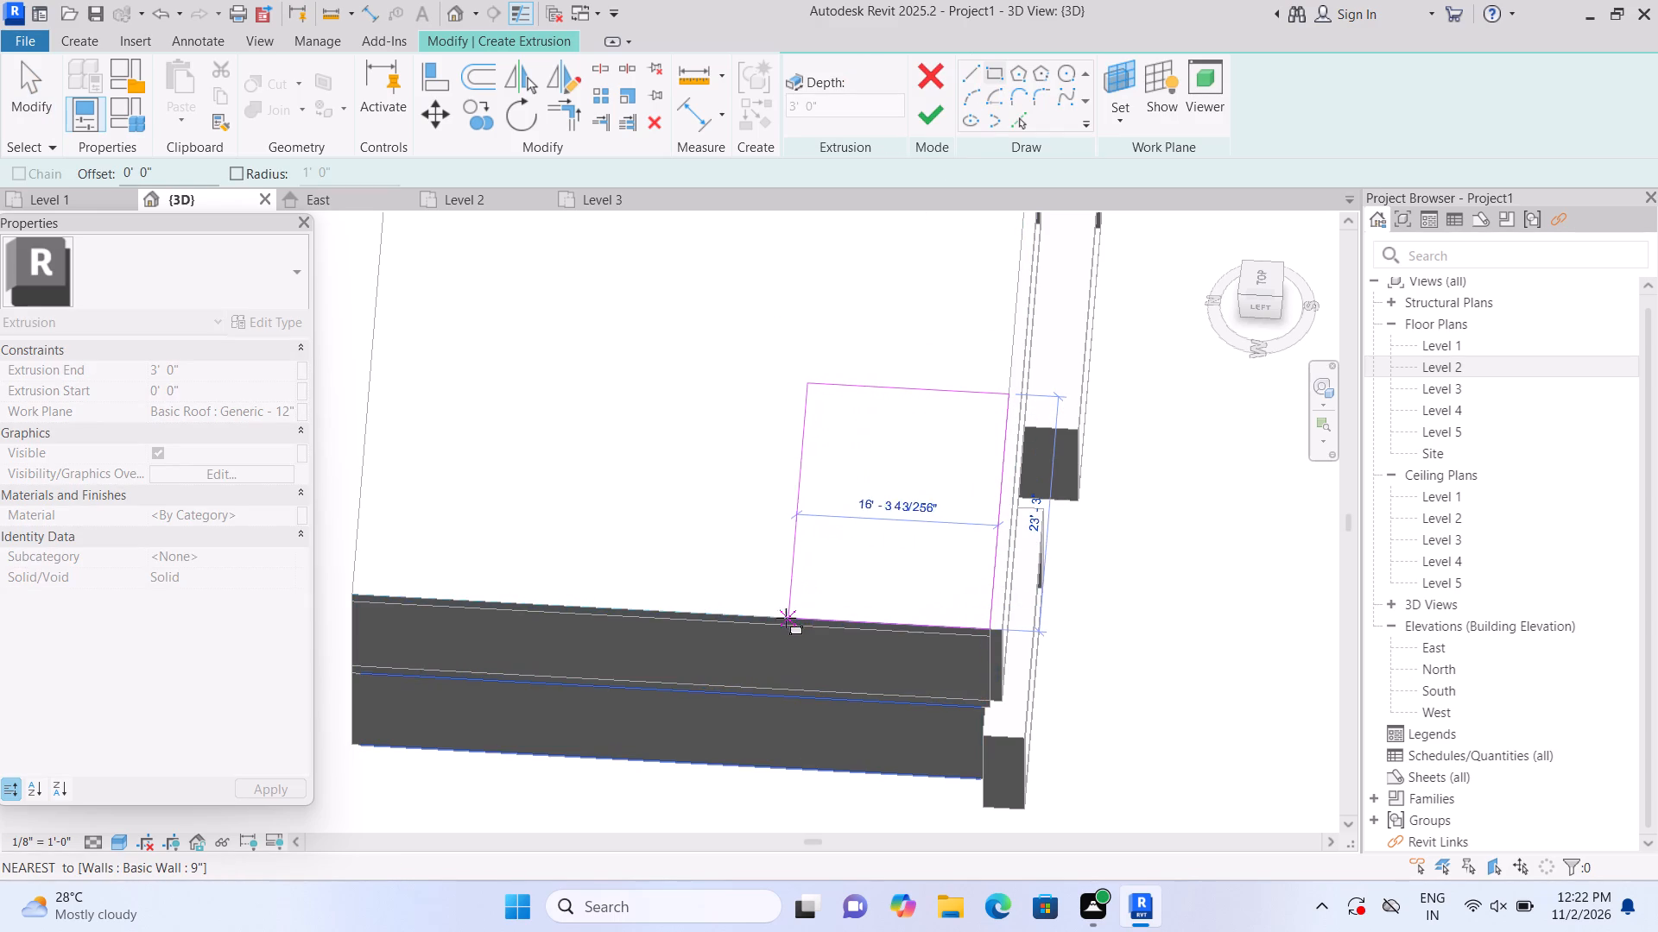
left_click(678, 614)
left_click(936, 119)
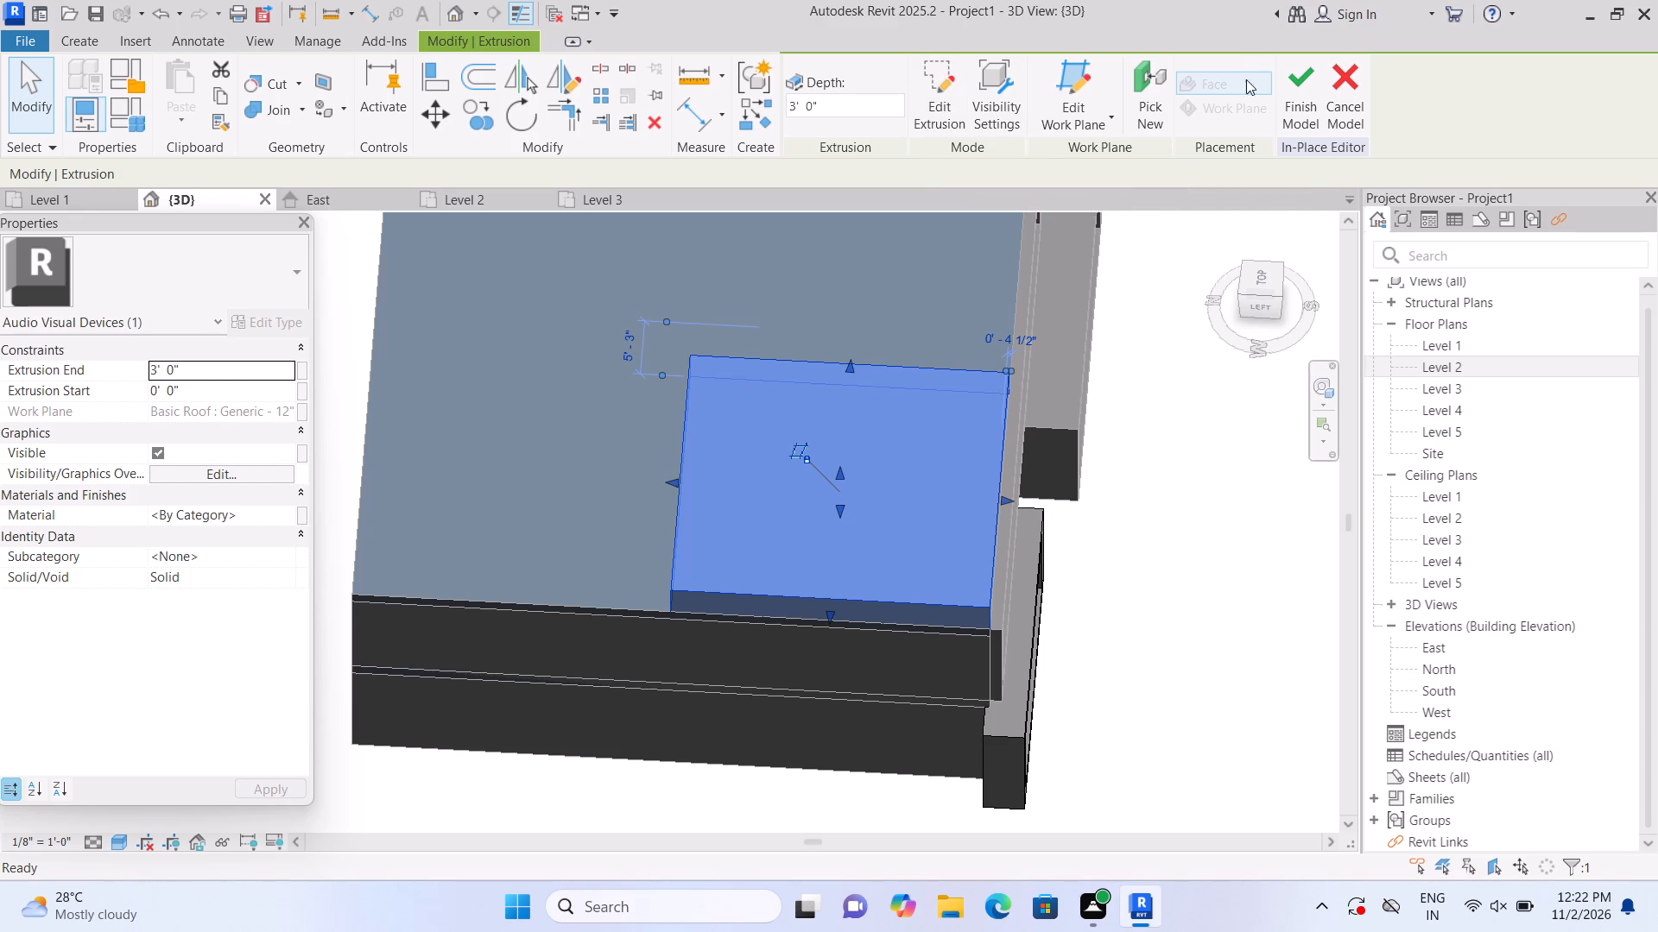
Stretch the new roof block's right side along the front facade toward the tower, to about 16' 7 1/2" on that side's temporary dimension.
left_click(1227, 226)
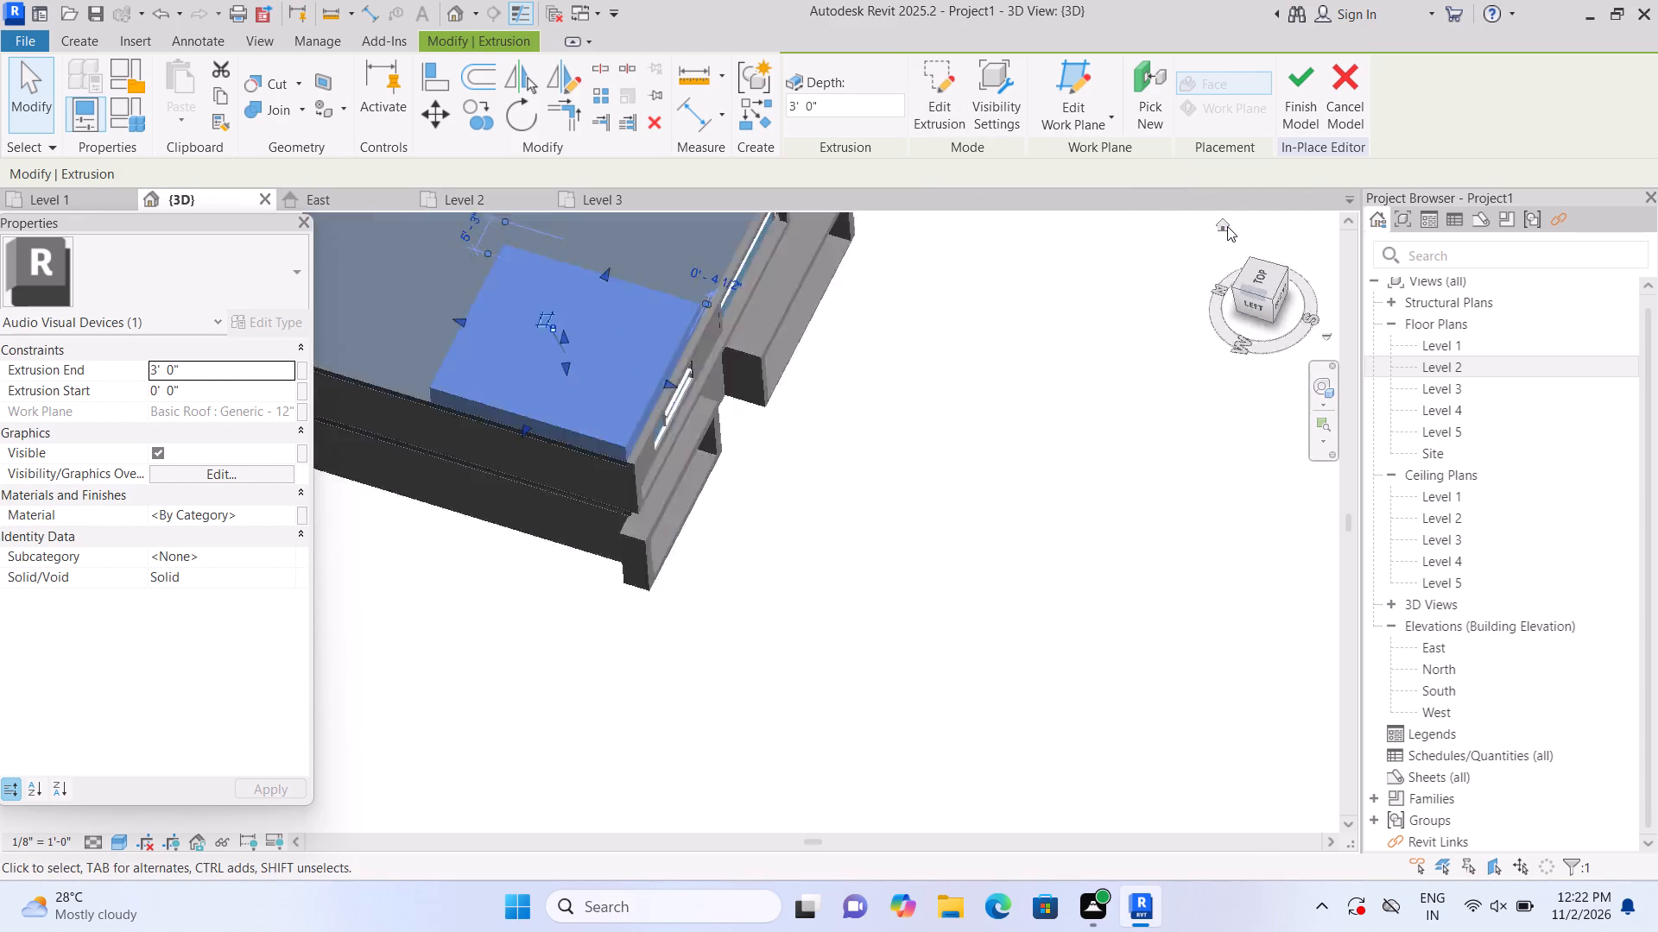
scroll(540, 680, "up", 7)
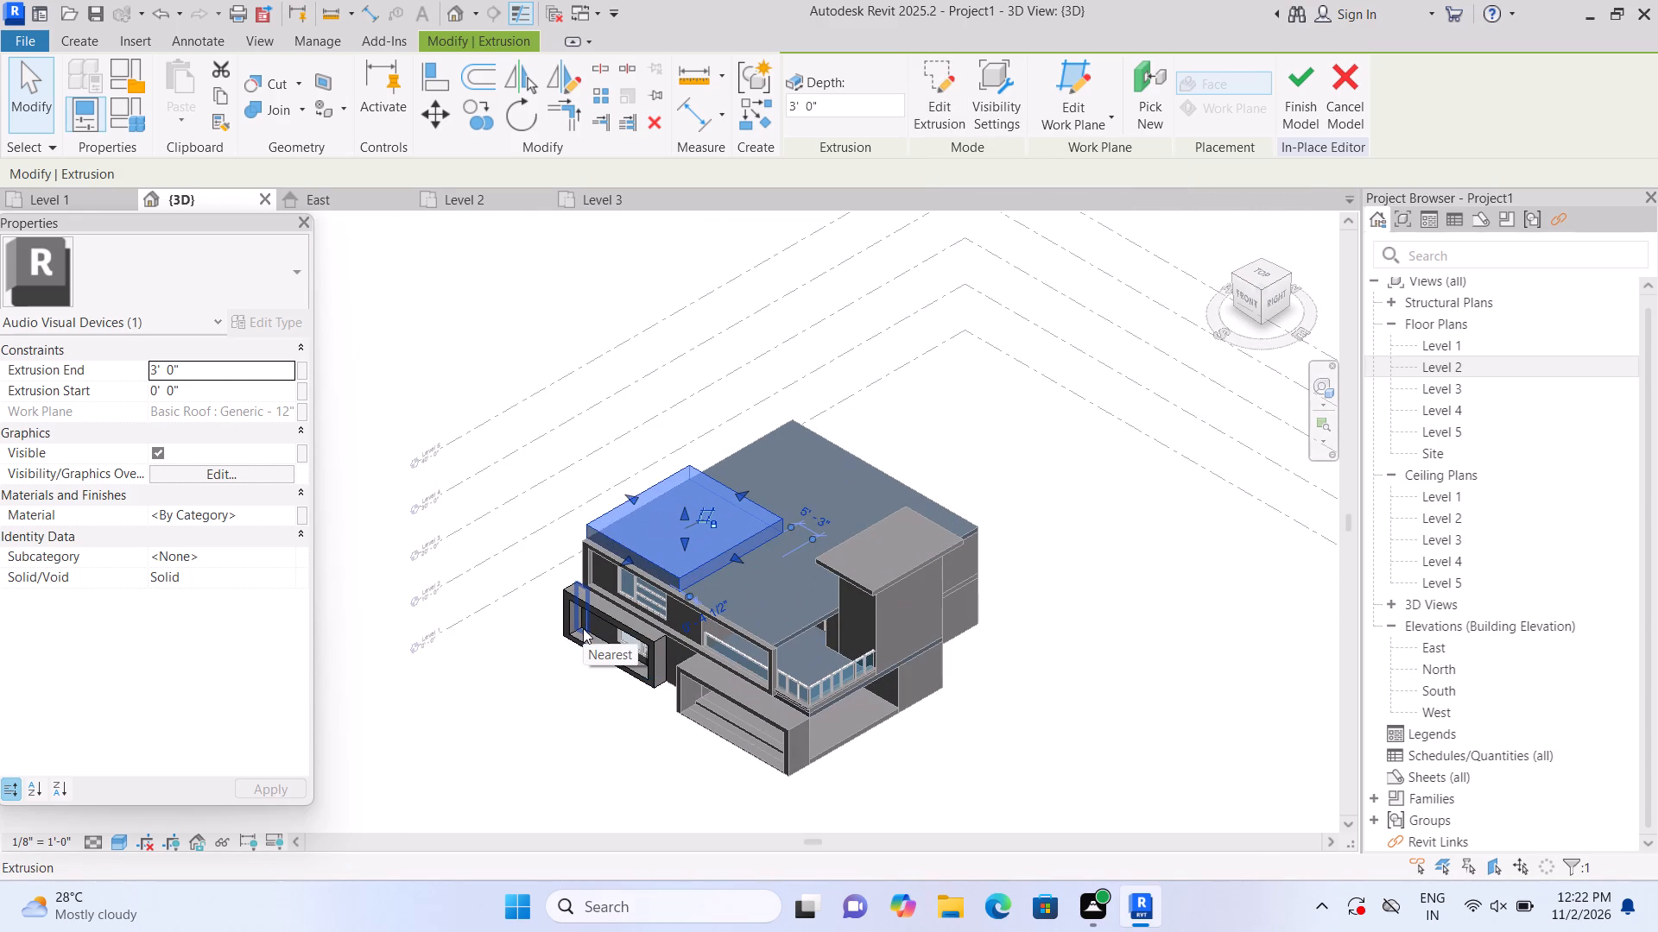
scroll(825, 536, "up", 1)
scroll(736, 551, "up", 1)
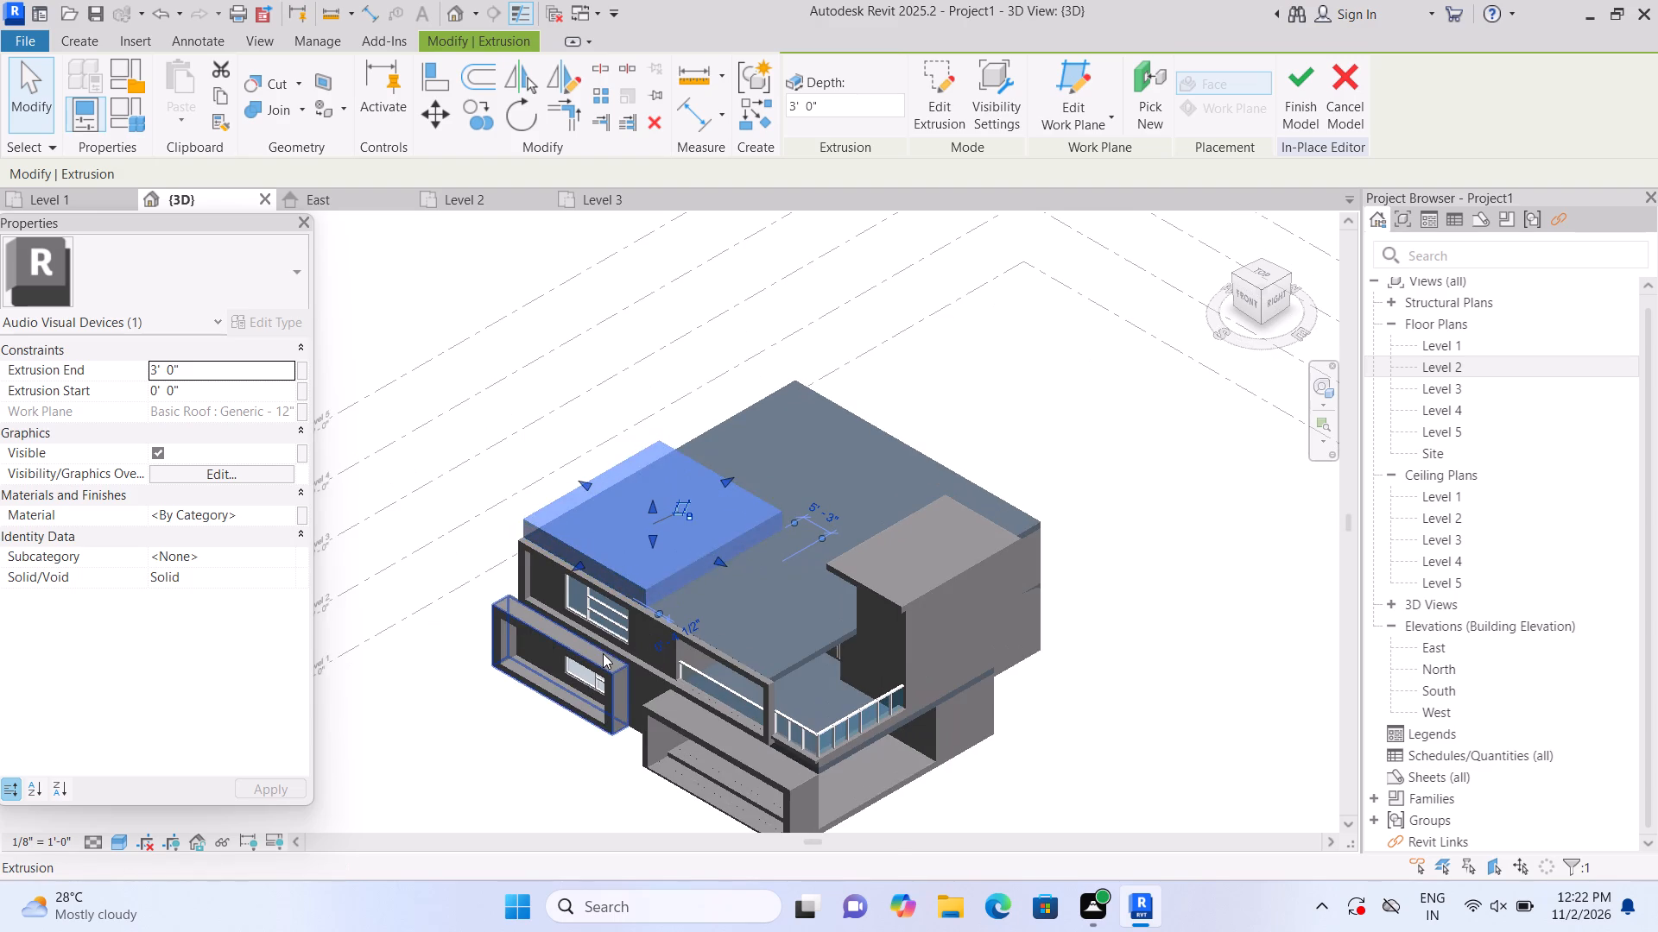
scroll(603, 653, "up", 4)
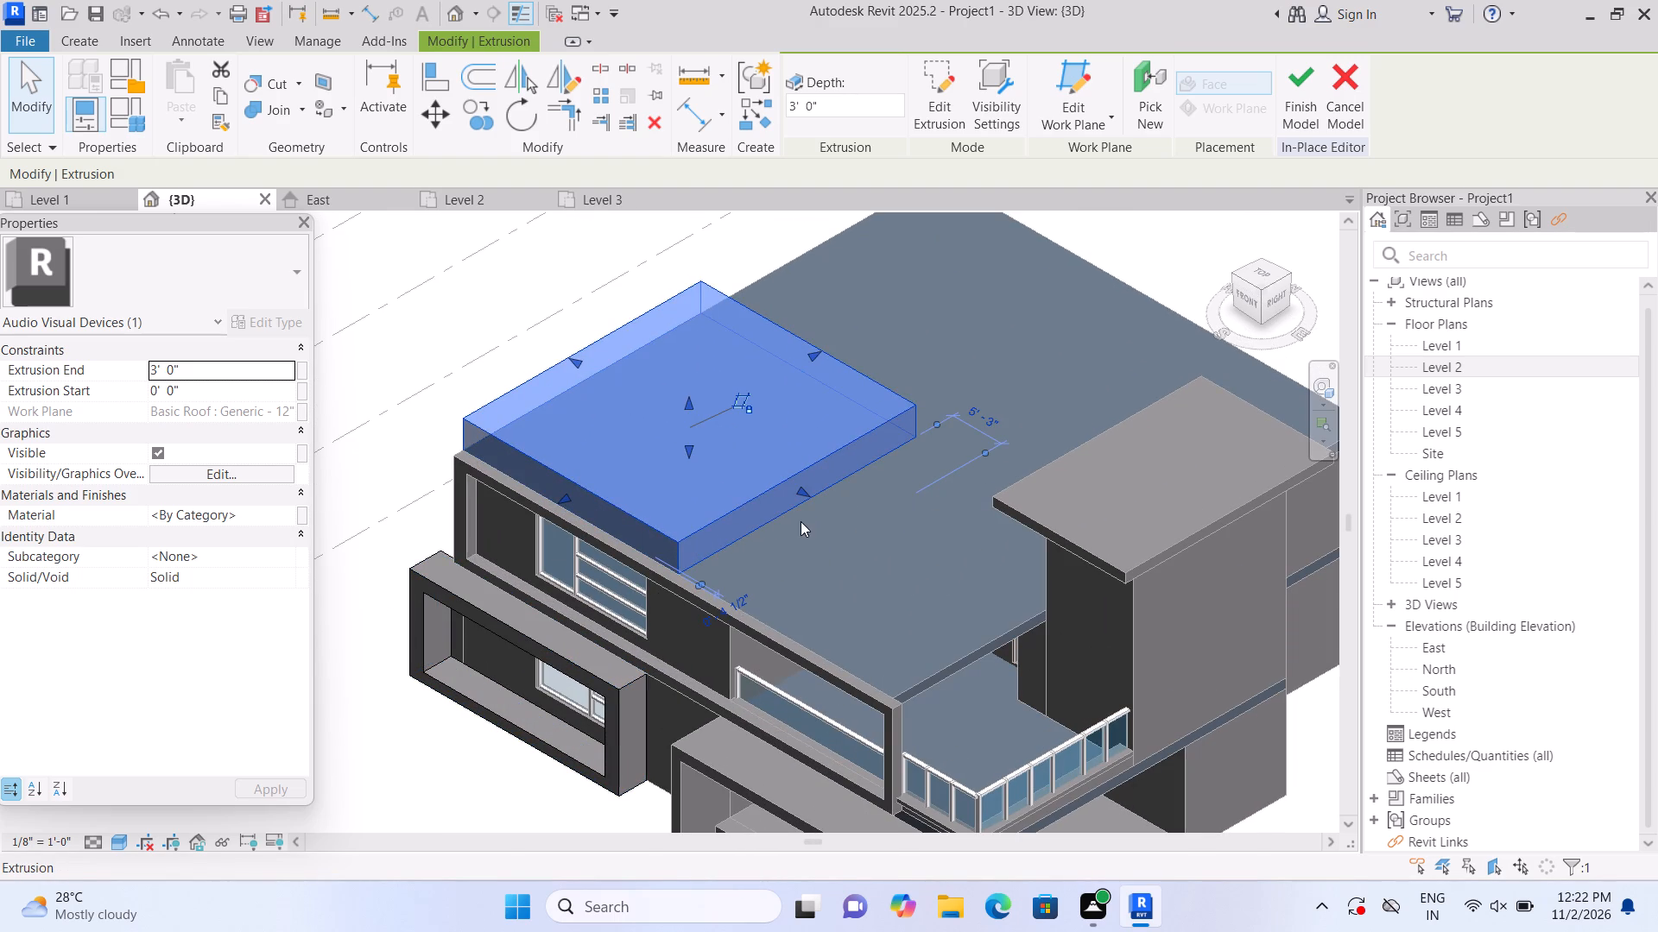
left_click_drag(802, 488, 844, 516)
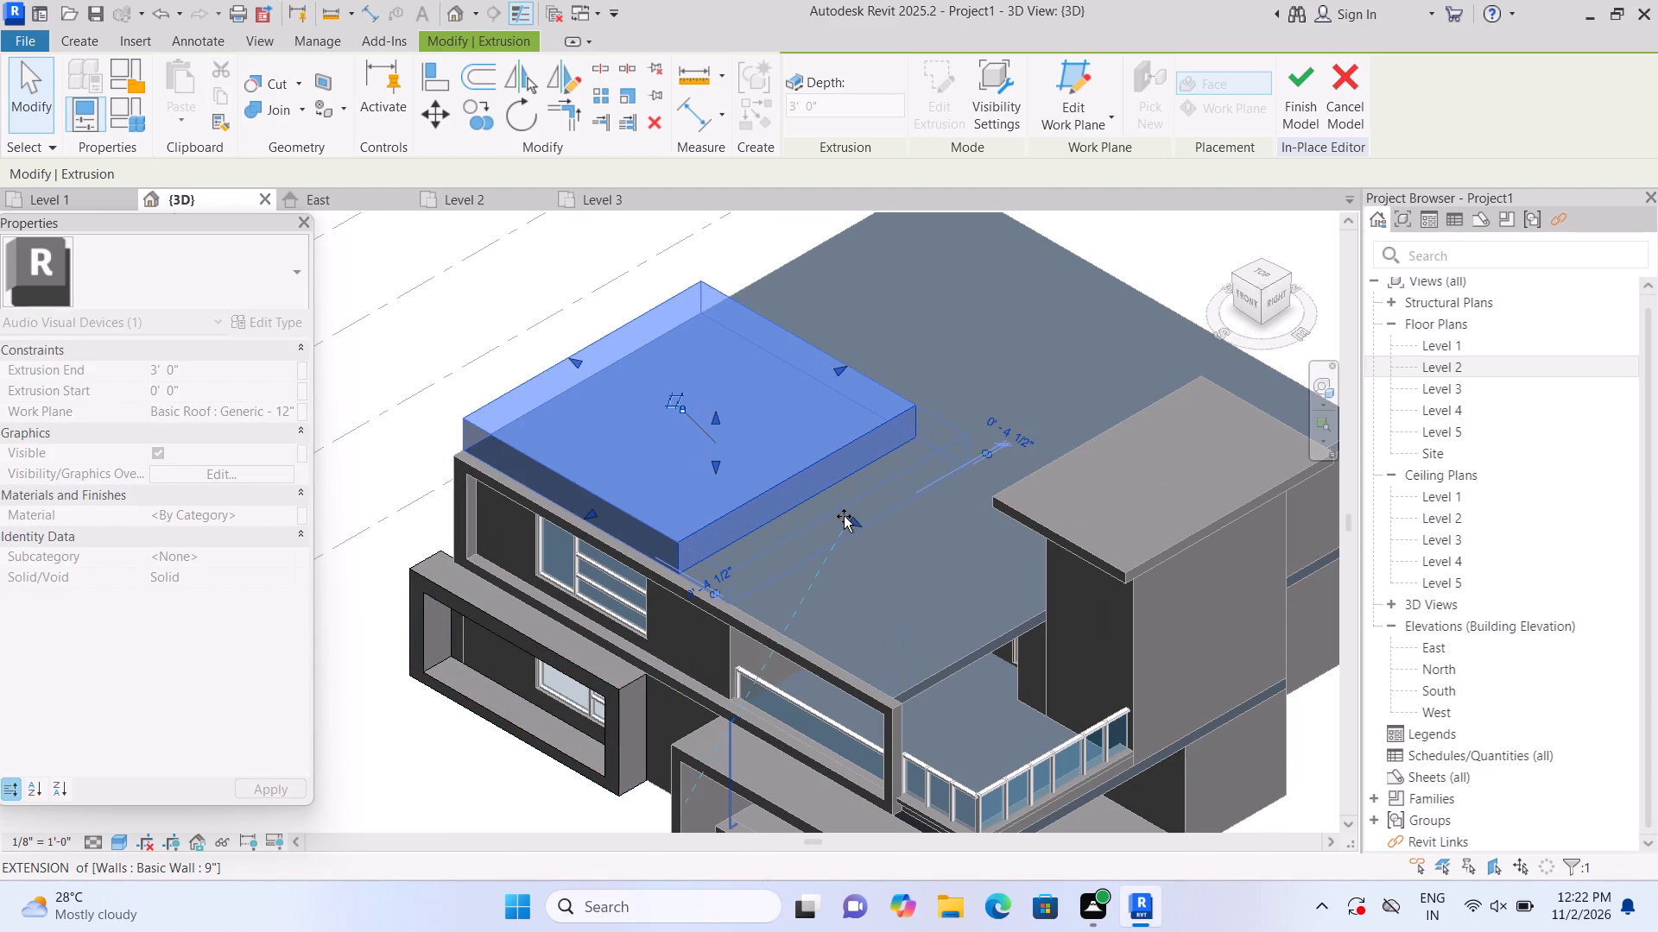
left_click_drag(844, 516, 851, 520)
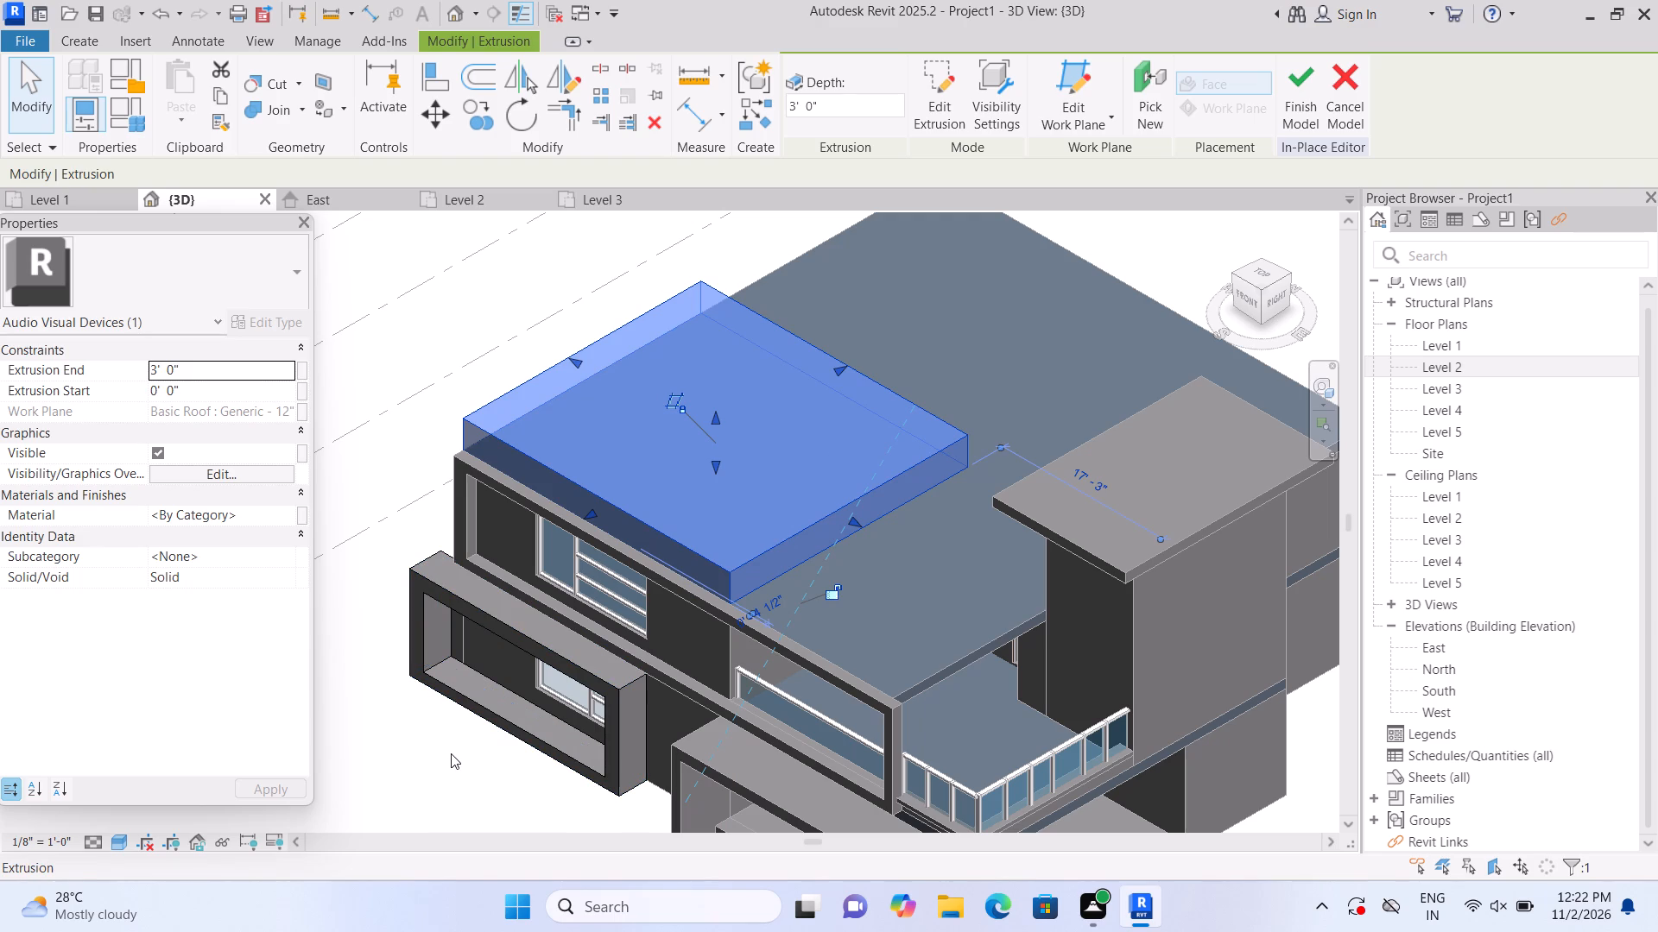
double_click(449, 755)
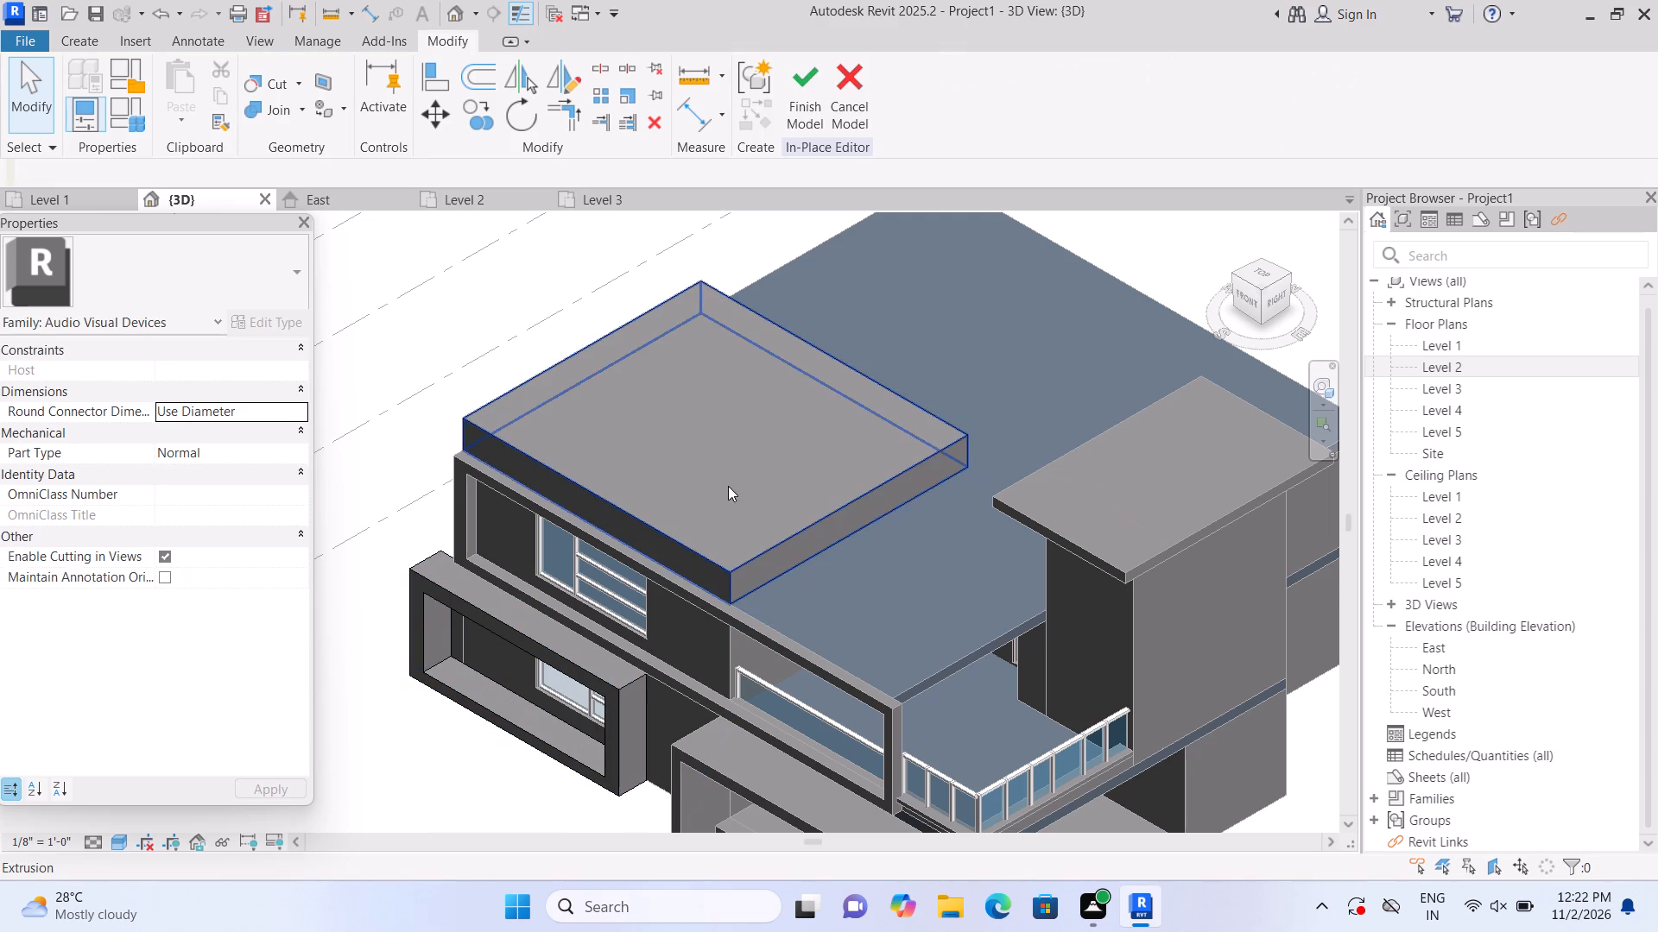
left_click(728, 486)
left_click(852, 520)
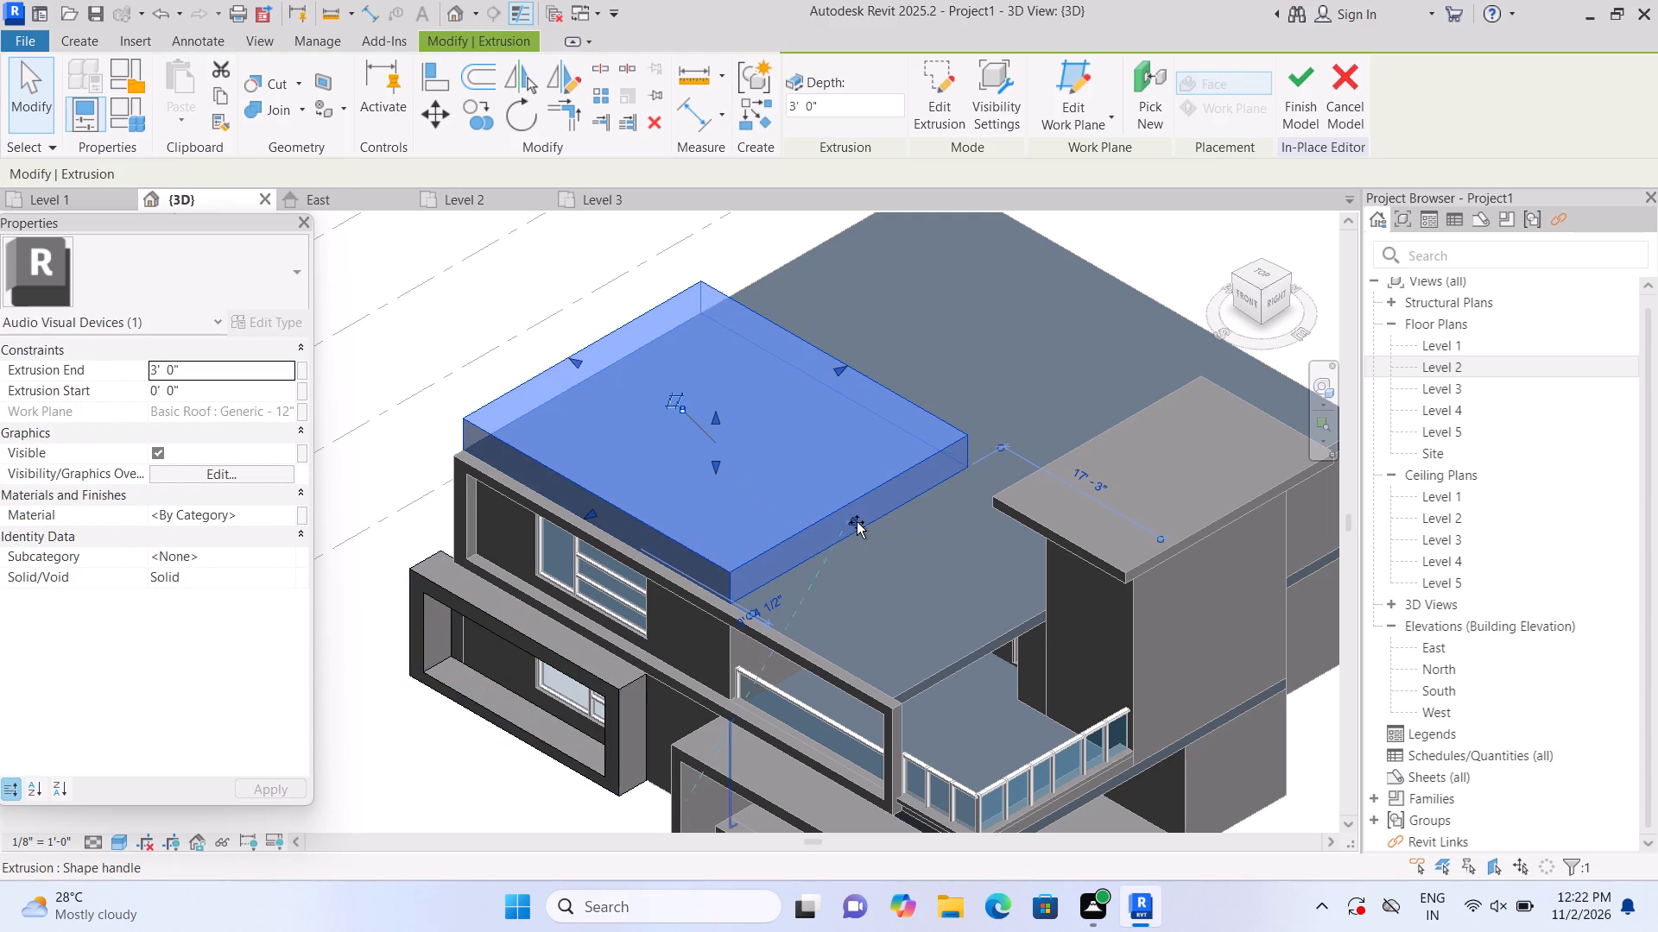
left_click(461, 780)
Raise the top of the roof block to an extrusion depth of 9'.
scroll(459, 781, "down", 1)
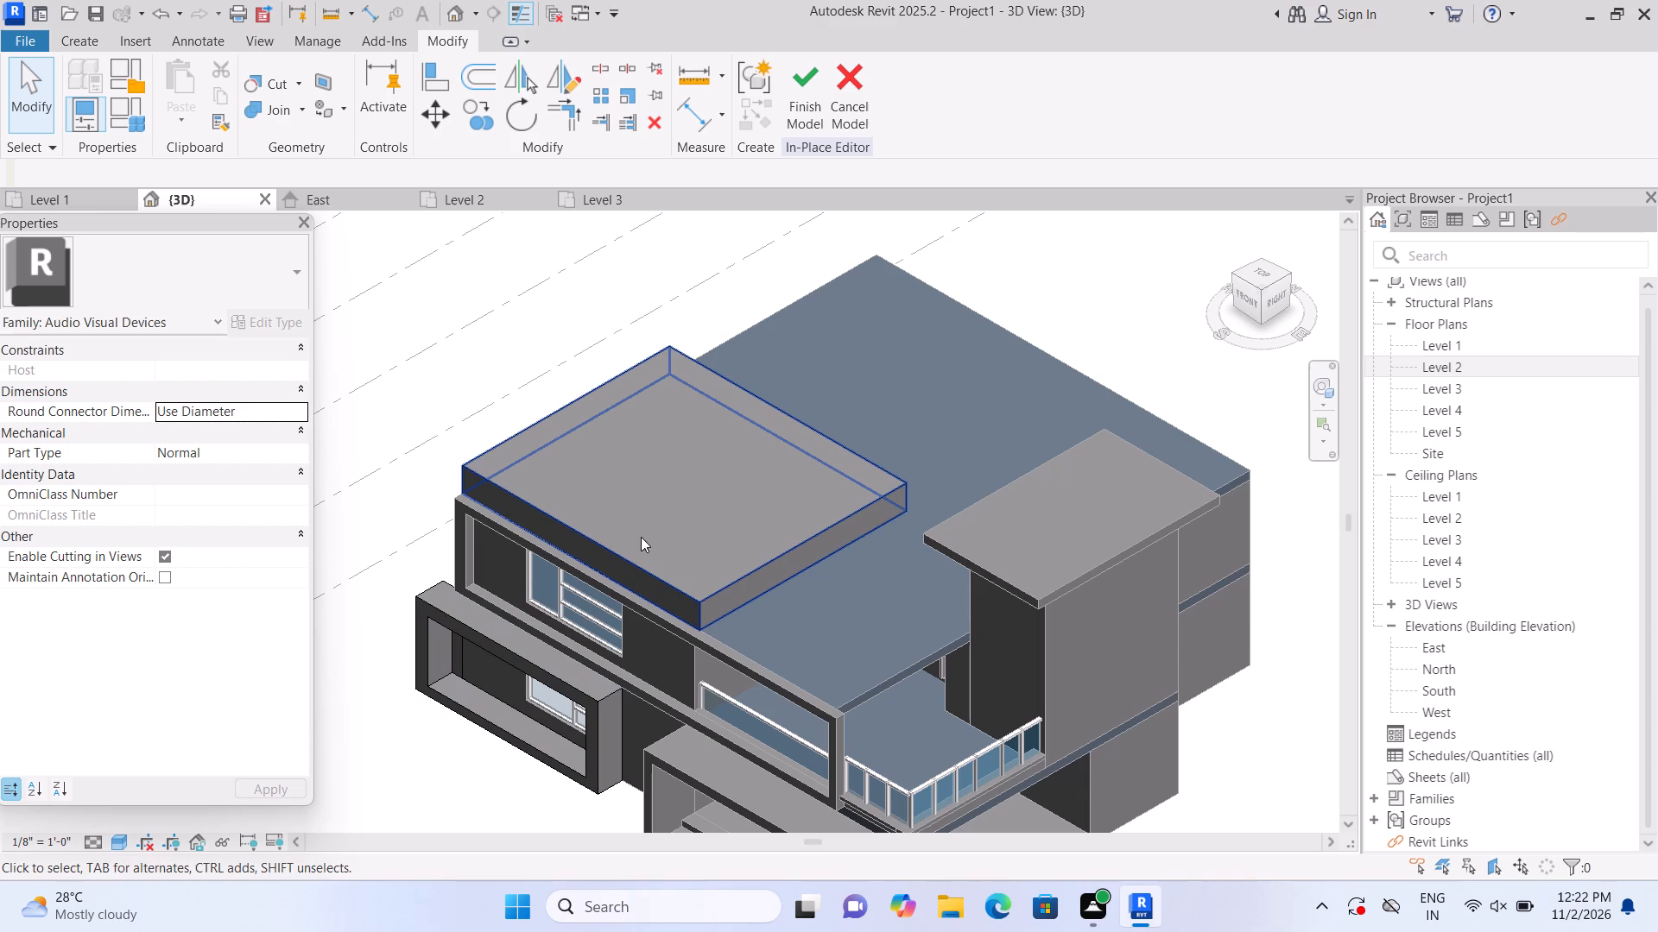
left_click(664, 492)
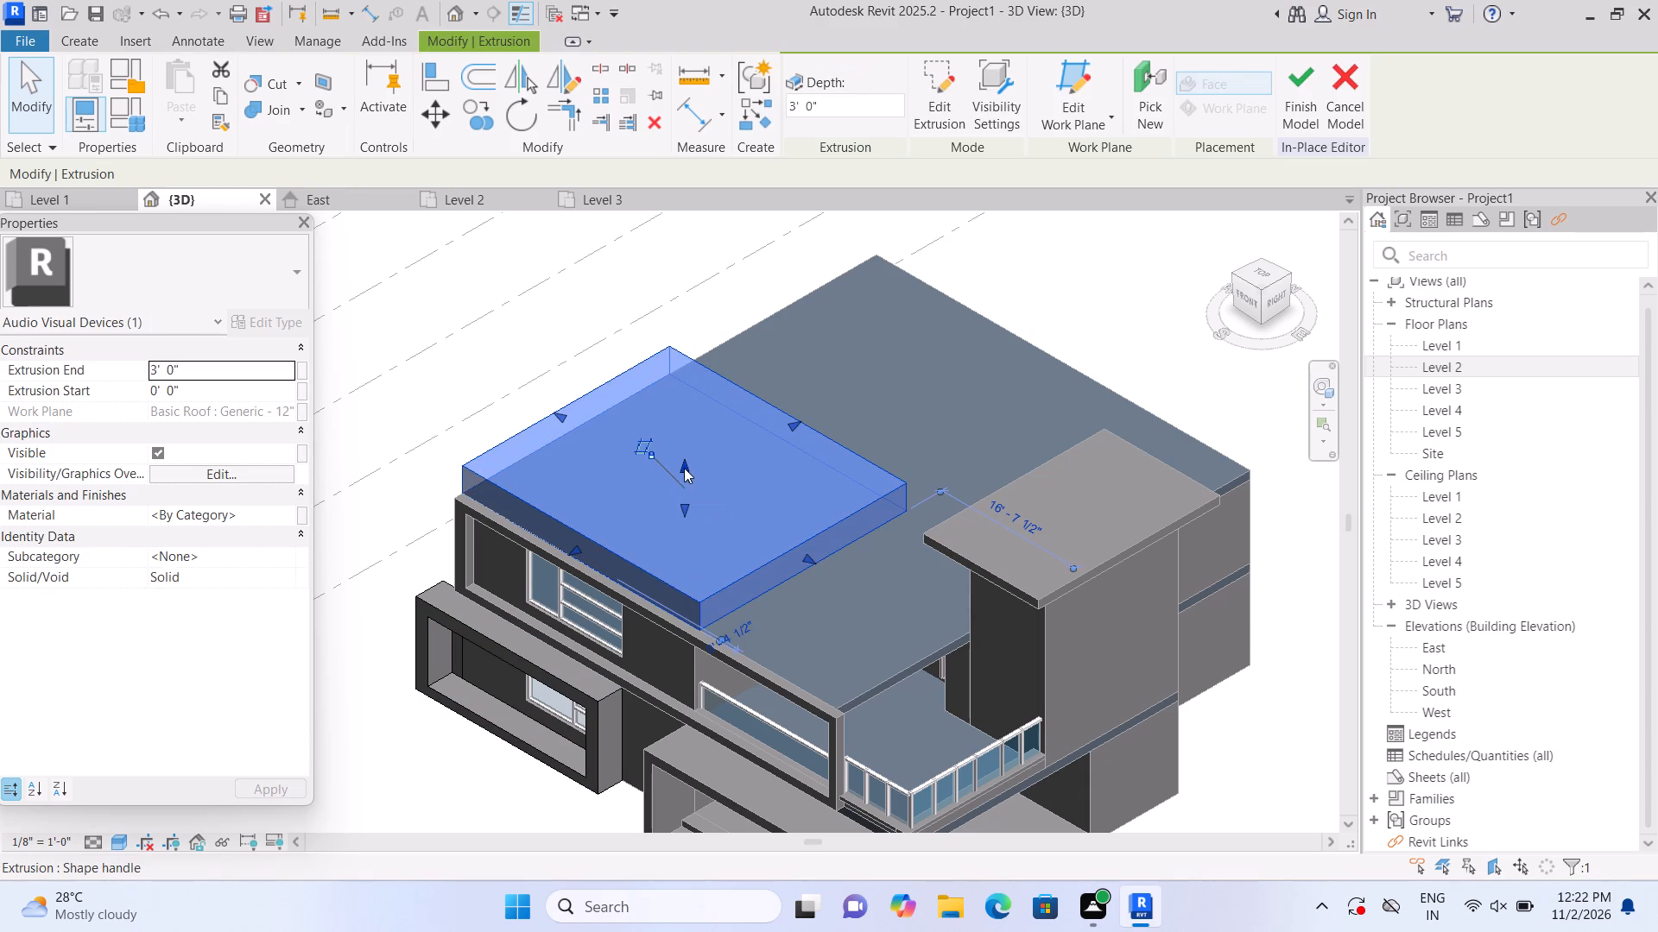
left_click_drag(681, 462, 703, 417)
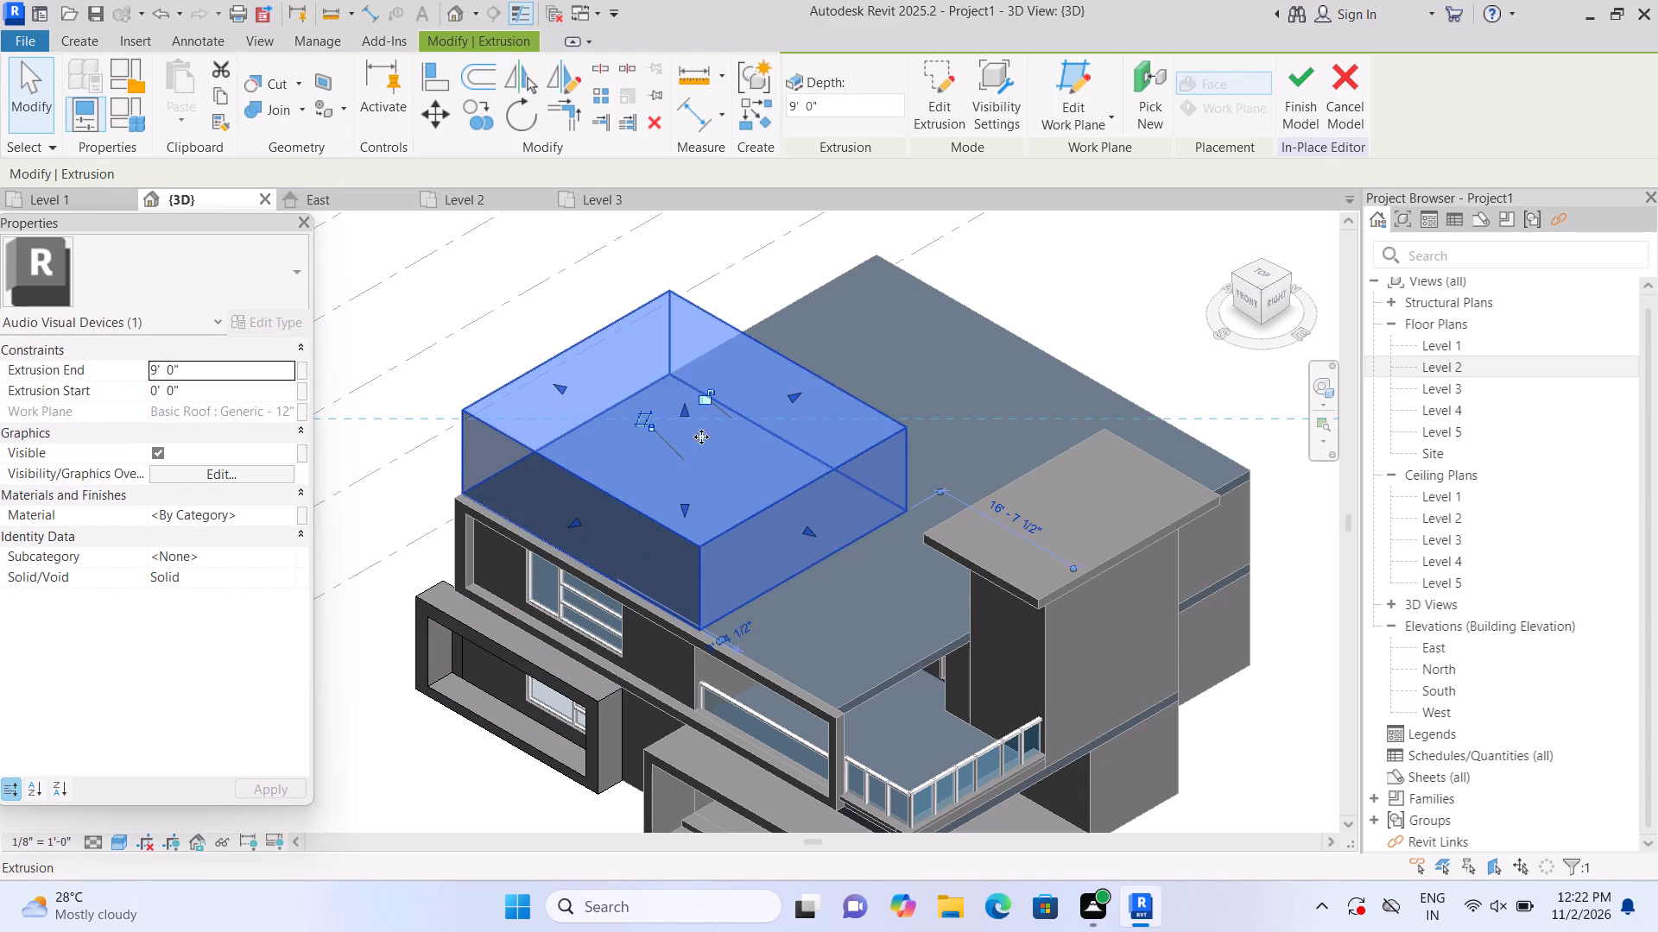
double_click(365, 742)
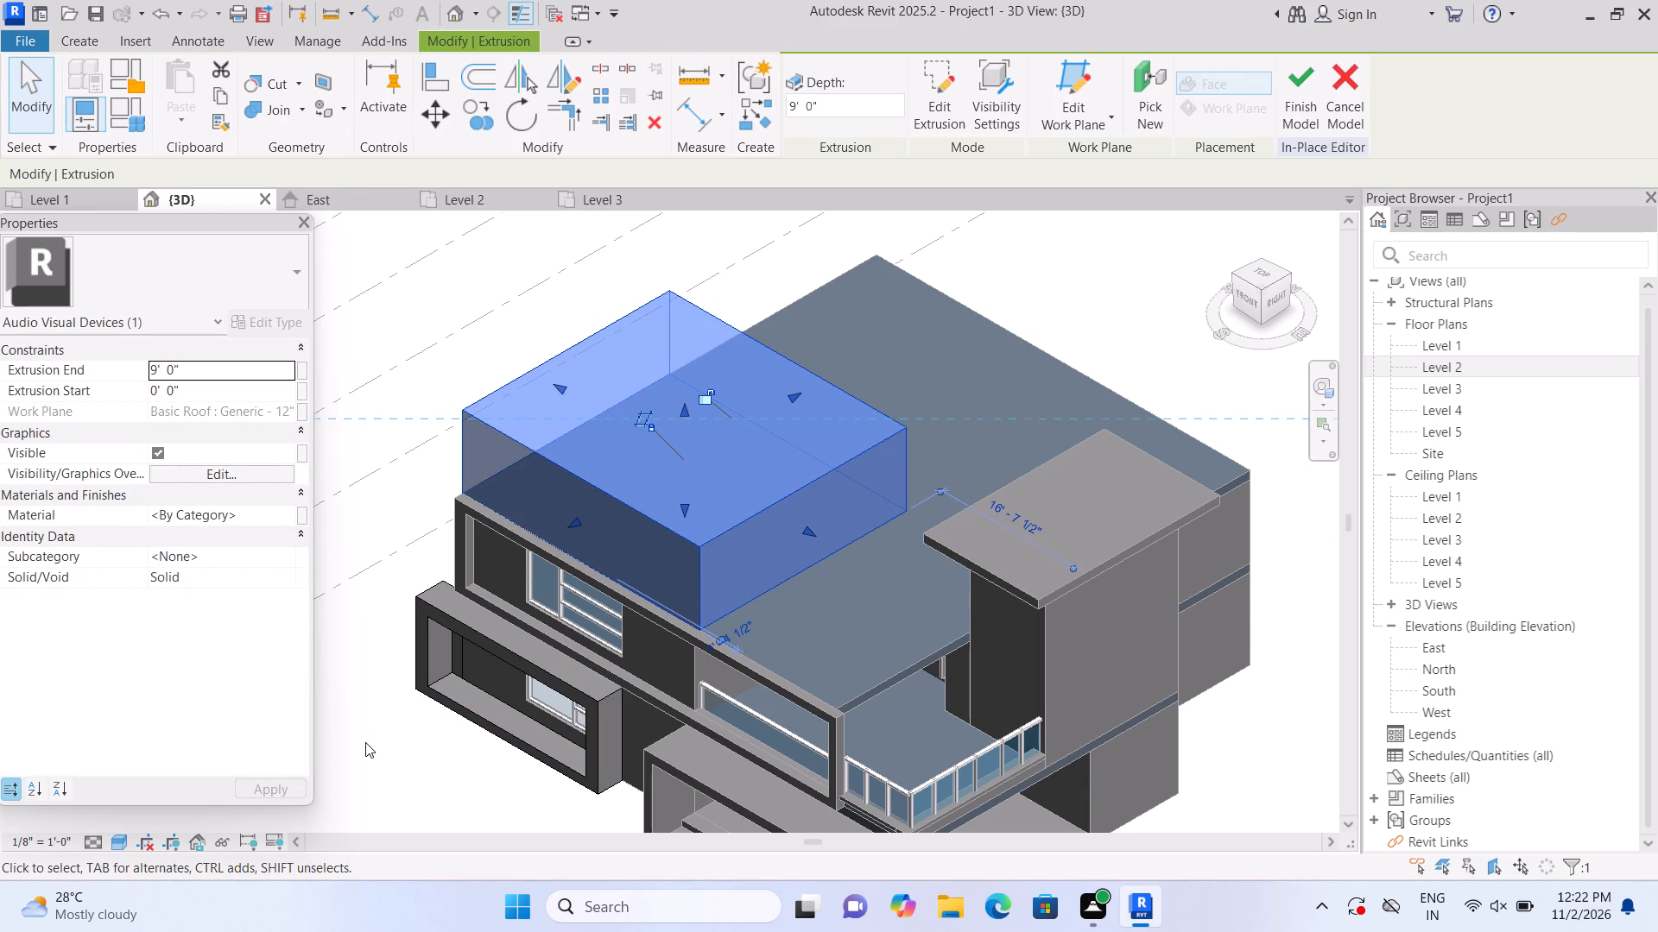
Examine the height and proportions of the roof block against the rest of the house.
scroll(370, 742, "down", 3)
middle_click_drag(392, 757, 513, 666)
middle_click_drag(511, 671, 485, 695)
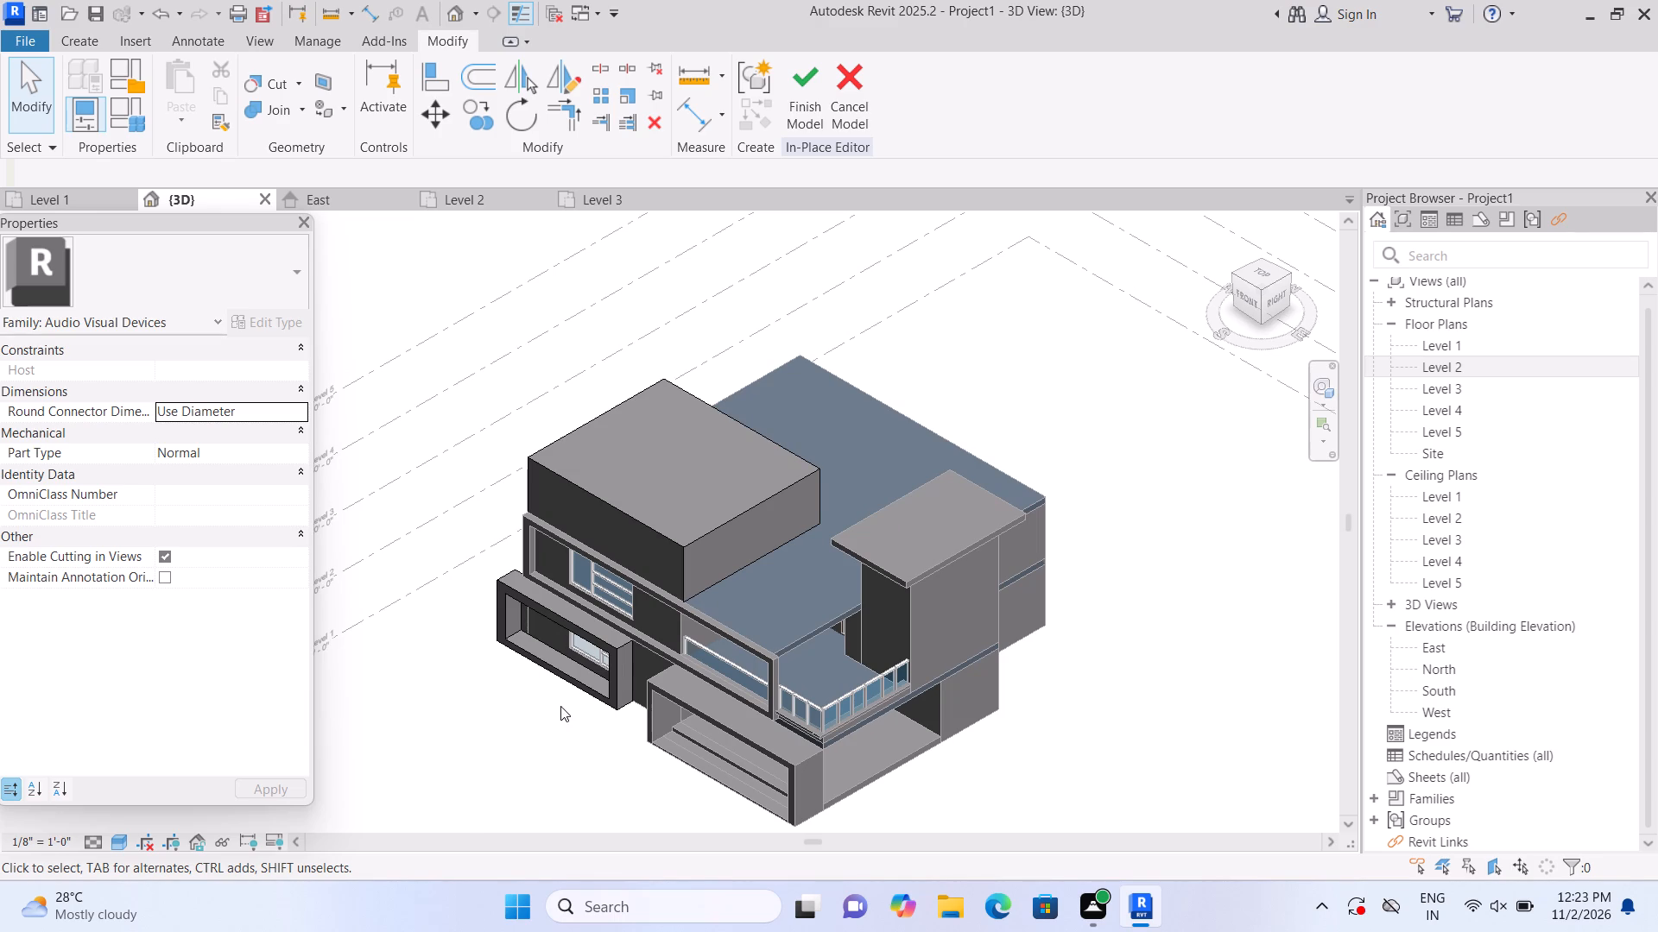
scroll(783, 532, "up", 1)
scroll(783, 532, "down", 2)
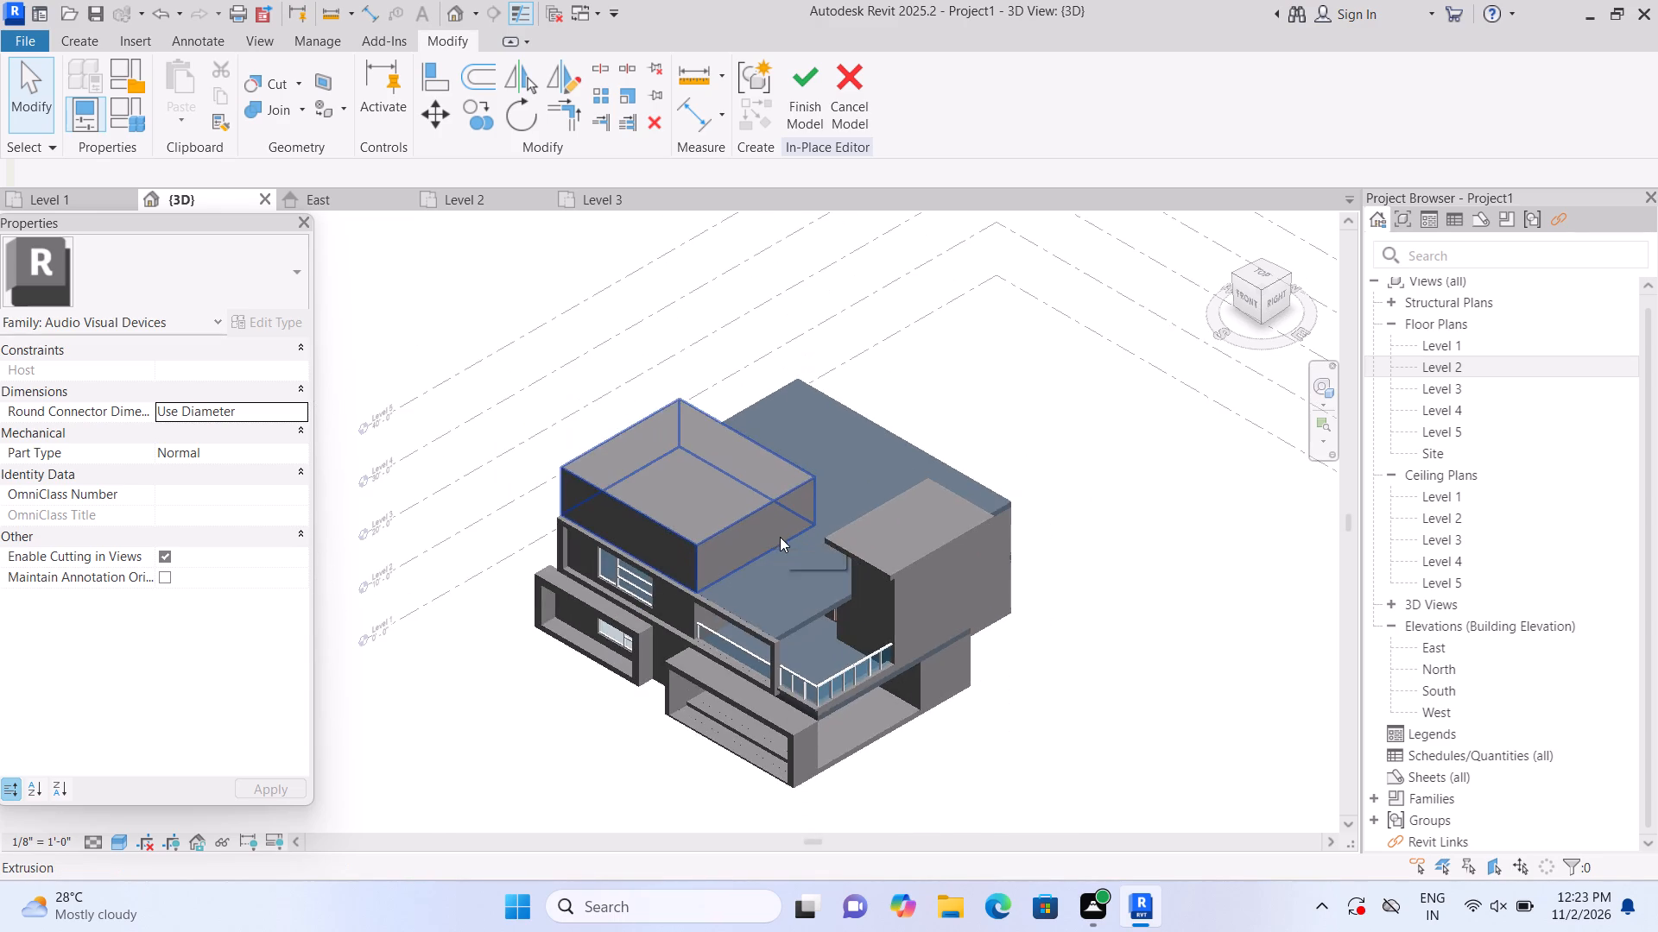
middle_click_drag(779, 537, 756, 505)
scroll(738, 485, "up", 1)
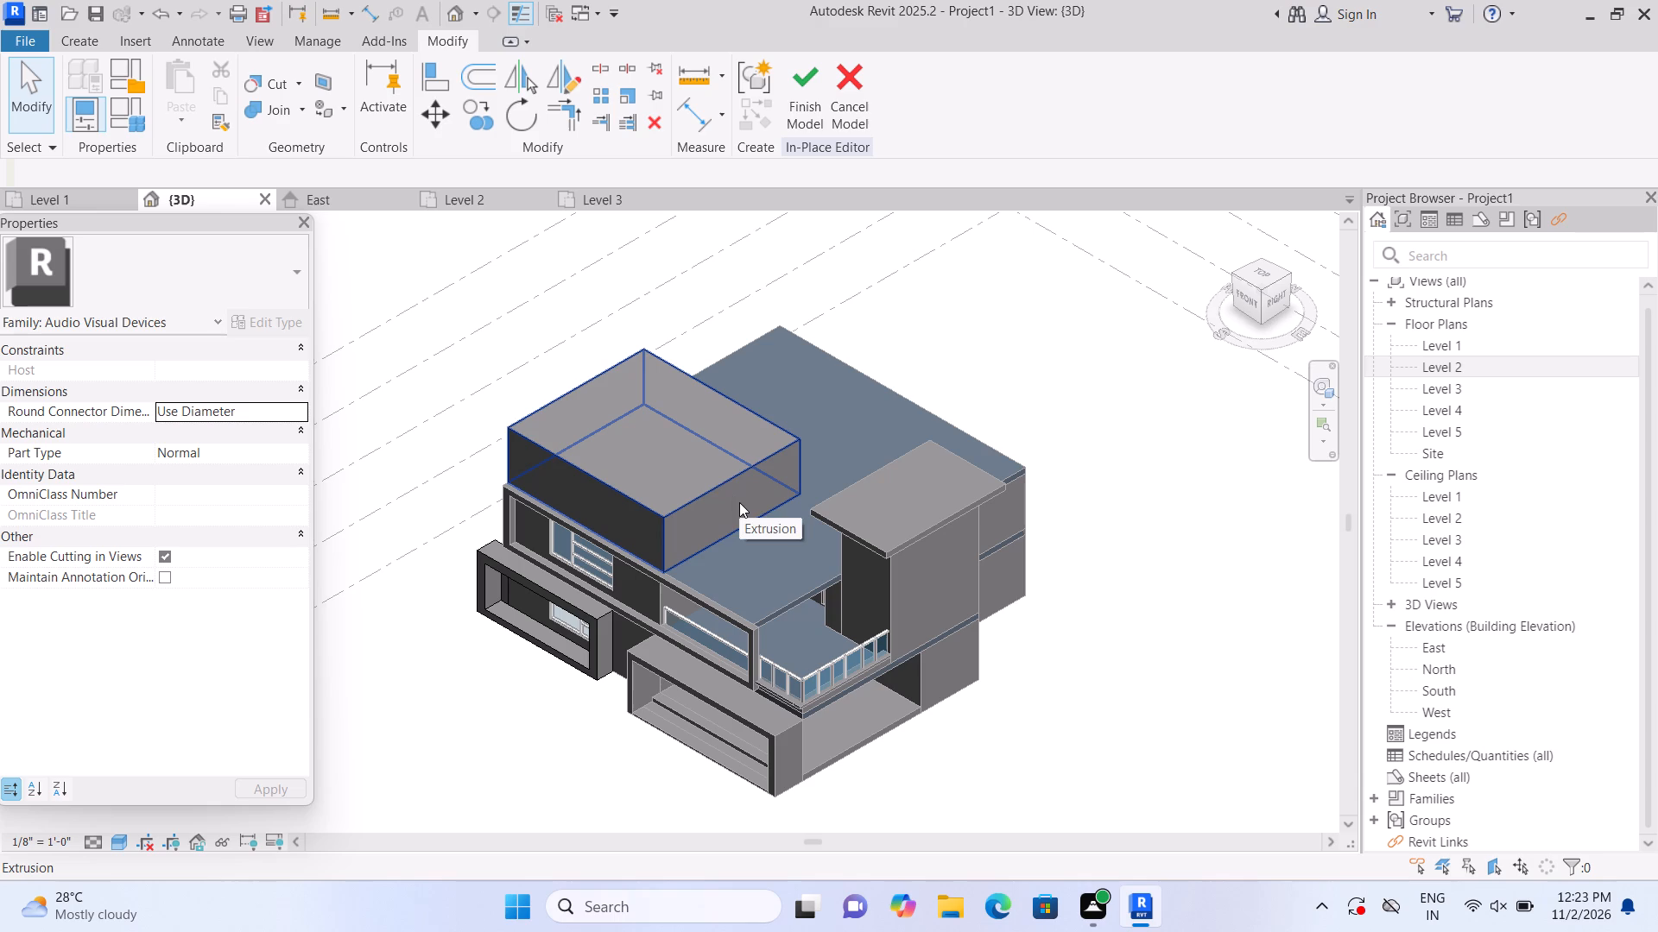
Raise the top of the roof block to an extrusion depth of about 11' 3 1/2".
scroll(739, 502, "up", 1)
left_click(739, 502)
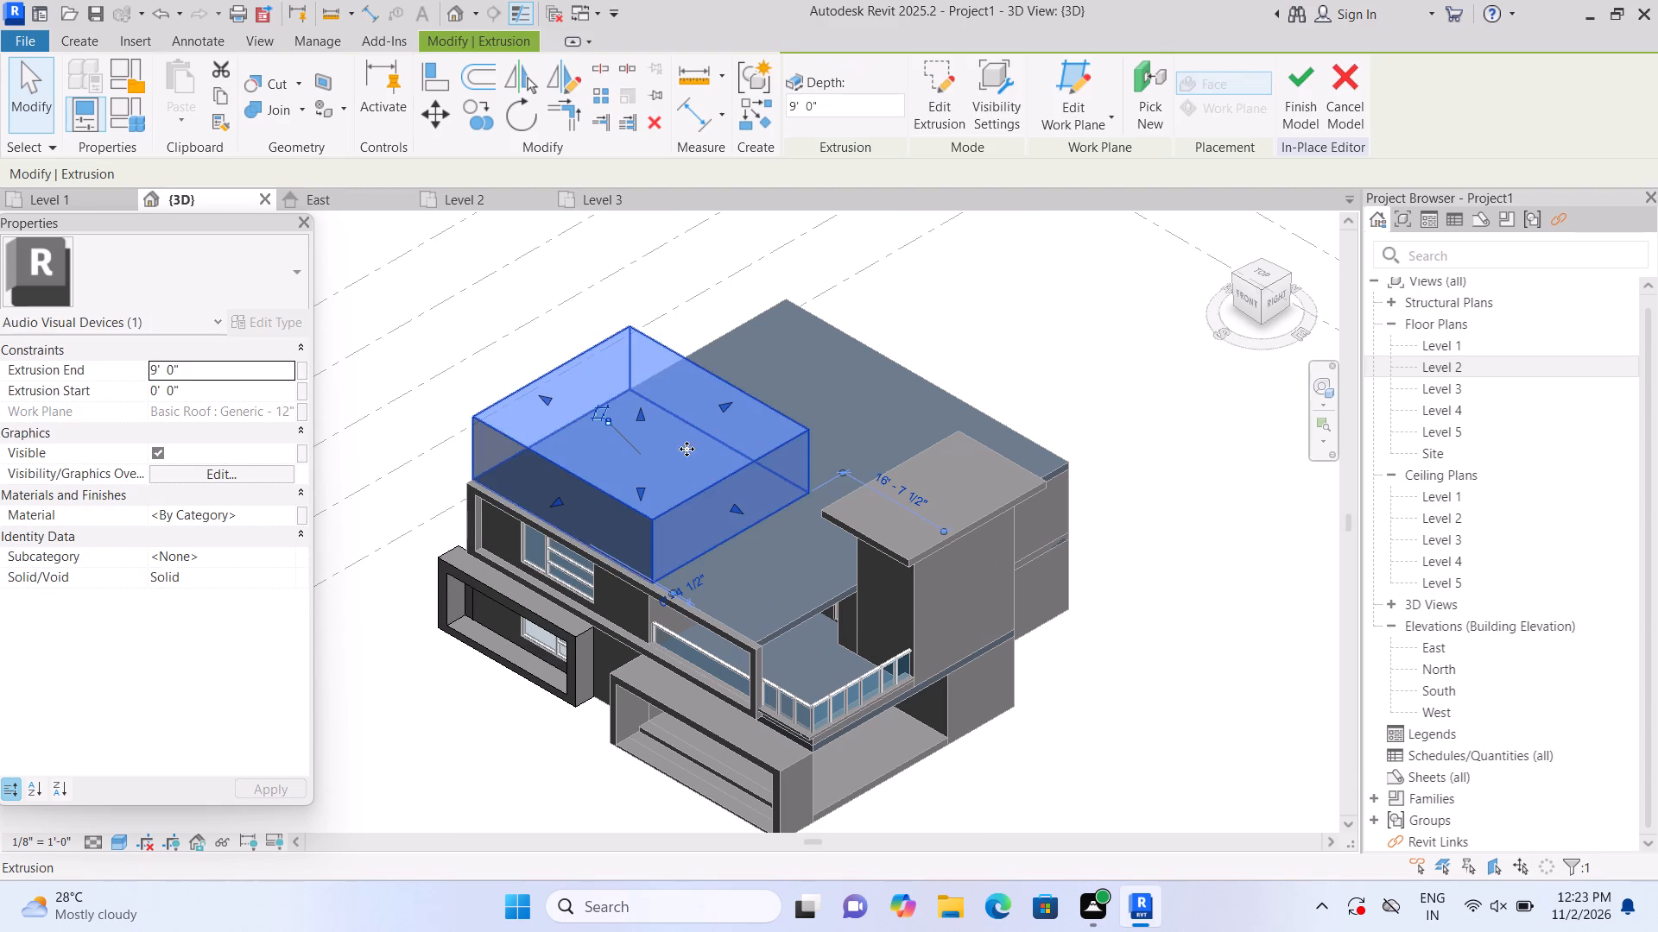
left_click_drag(639, 412, 638, 400)
left_click(638, 400)
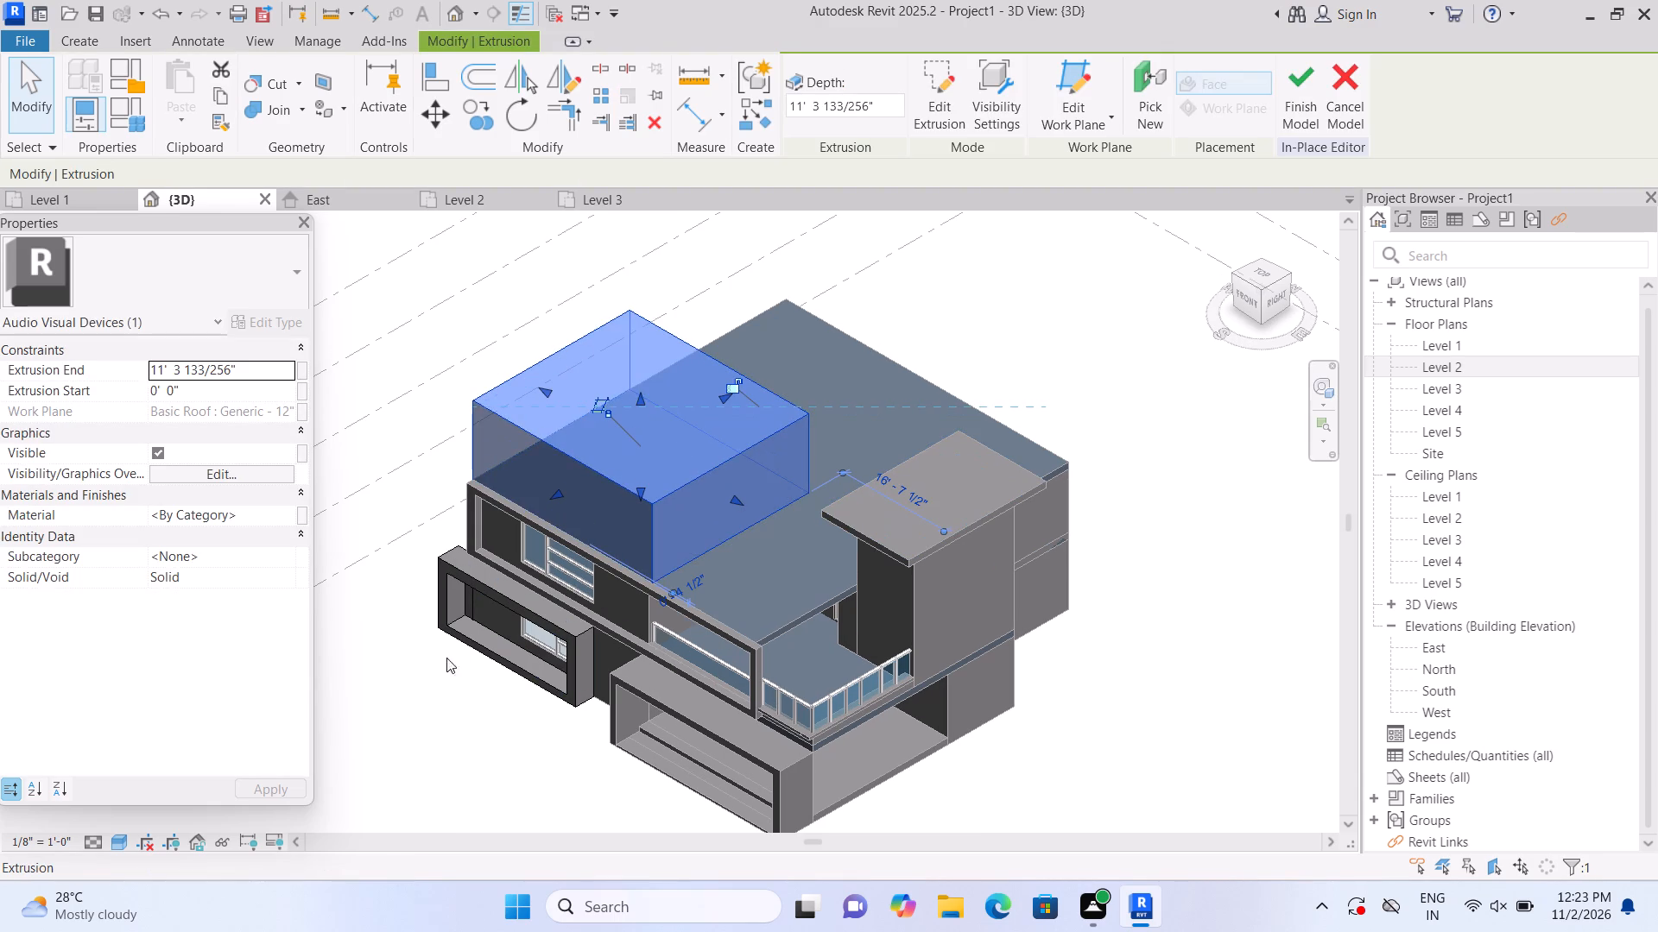
left_click(421, 704)
Examine the roof block and the rest of the house massing from the front, the side and the tower corner.
scroll(421, 704, "down", 1)
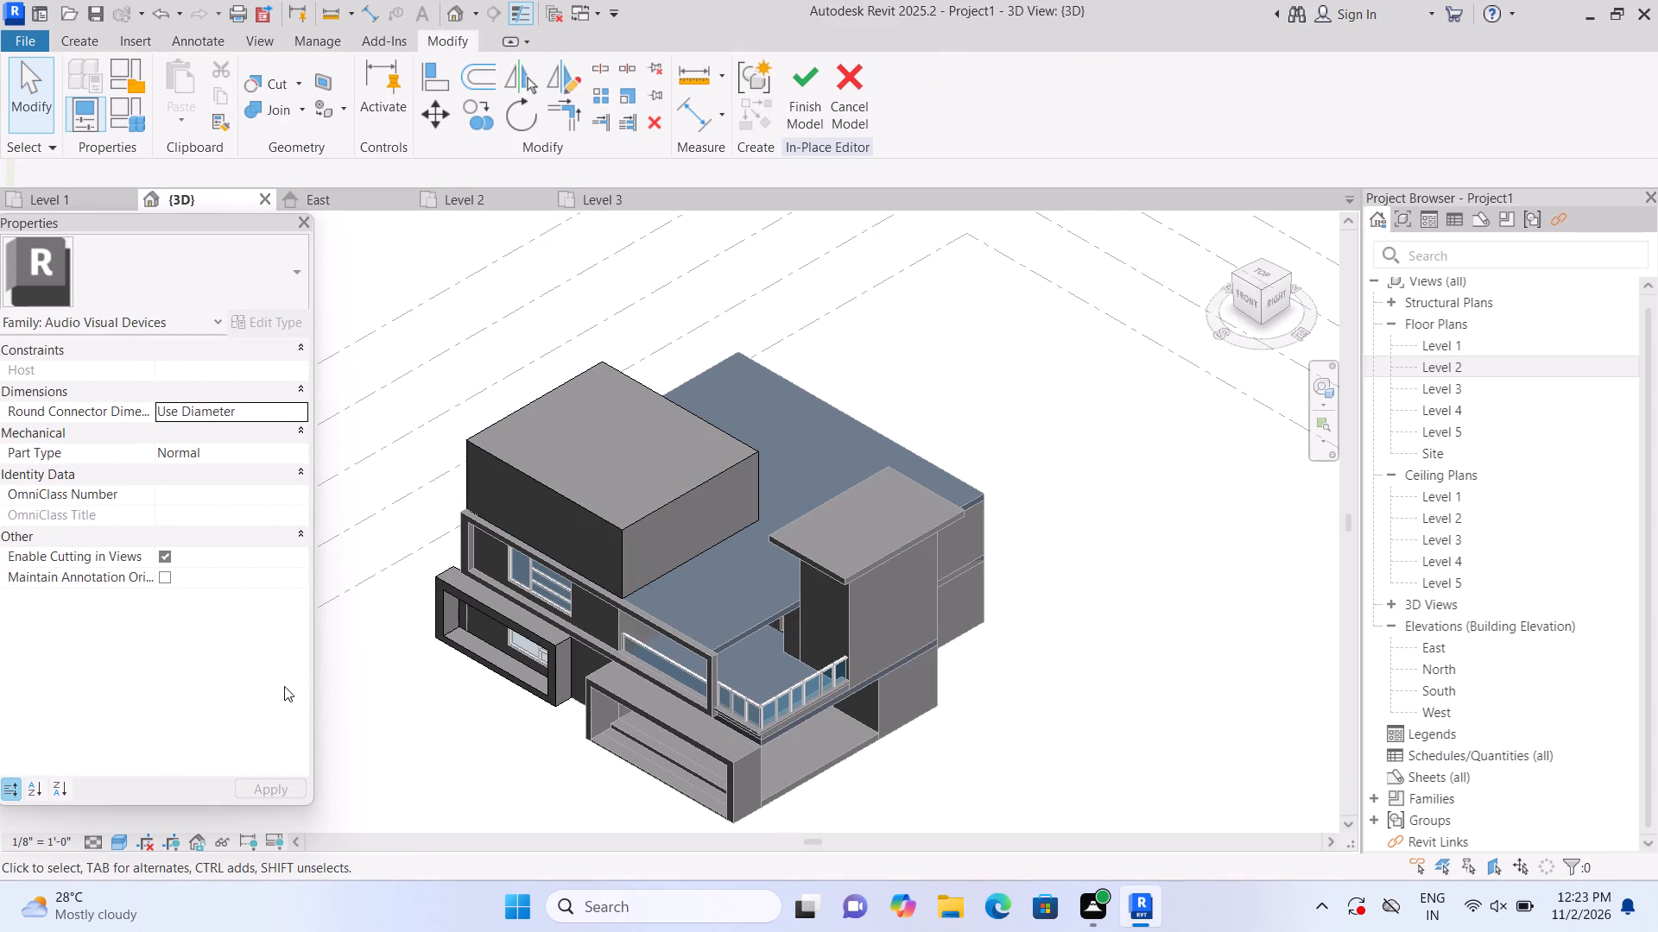
middle_click_drag(253, 678, 314, 730, "shift")
middle_click_drag(343, 687, 450, 751, "shift")
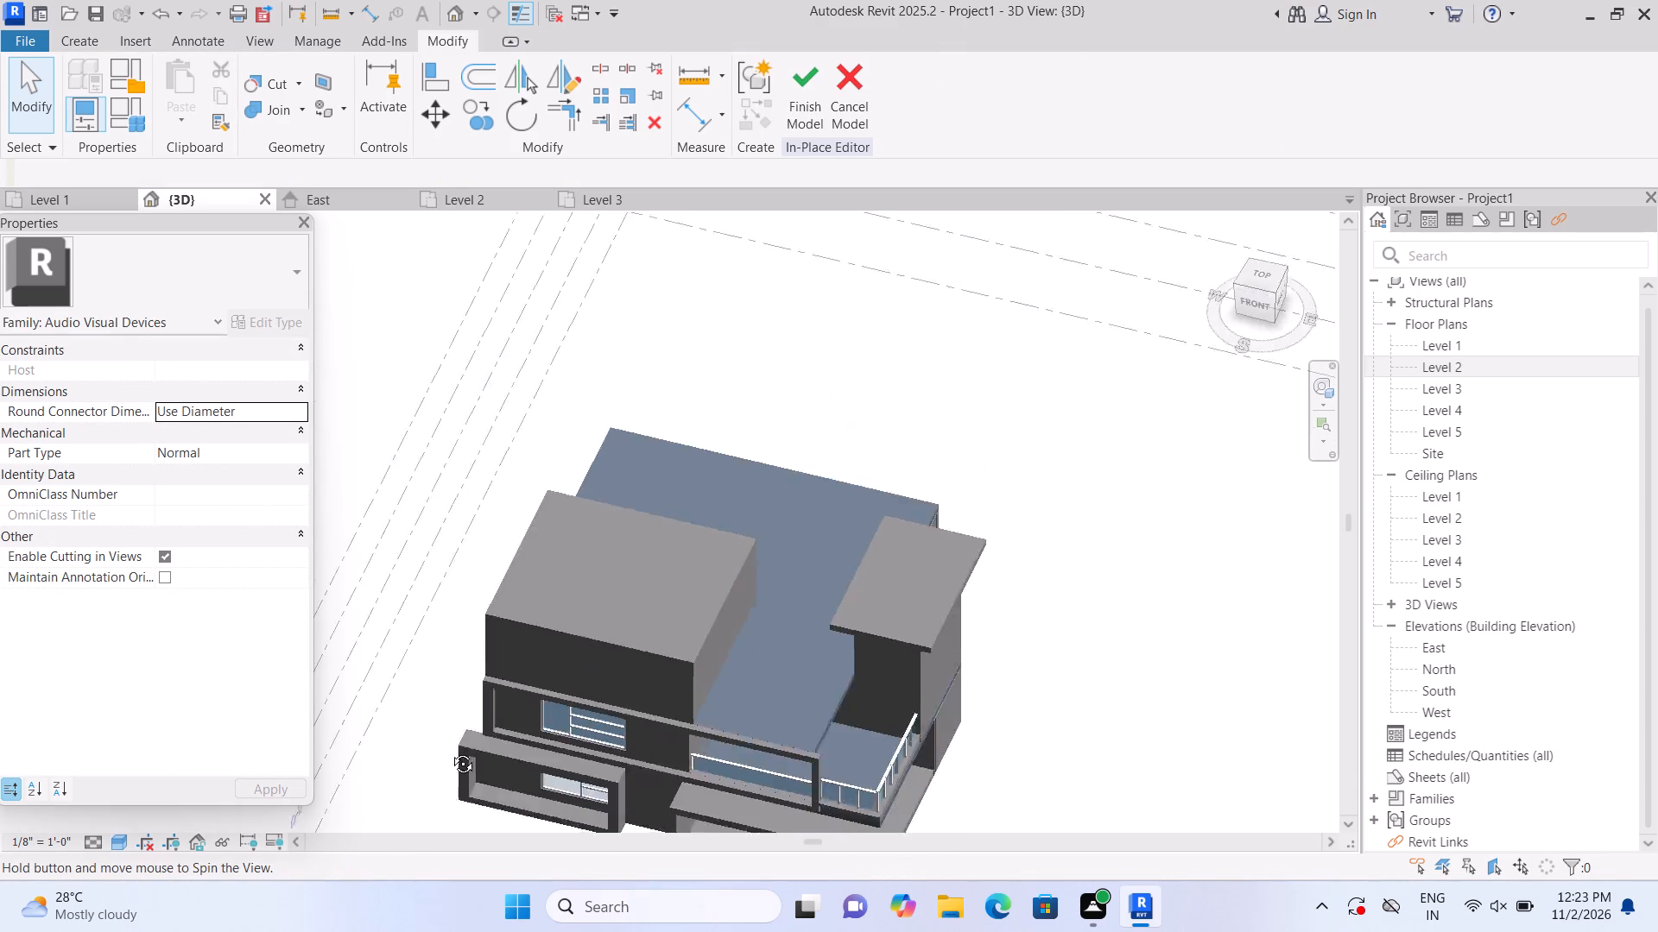
middle_click_drag(450, 751, 735, 702, "shift")
middle_click_drag(734, 701, 507, 526)
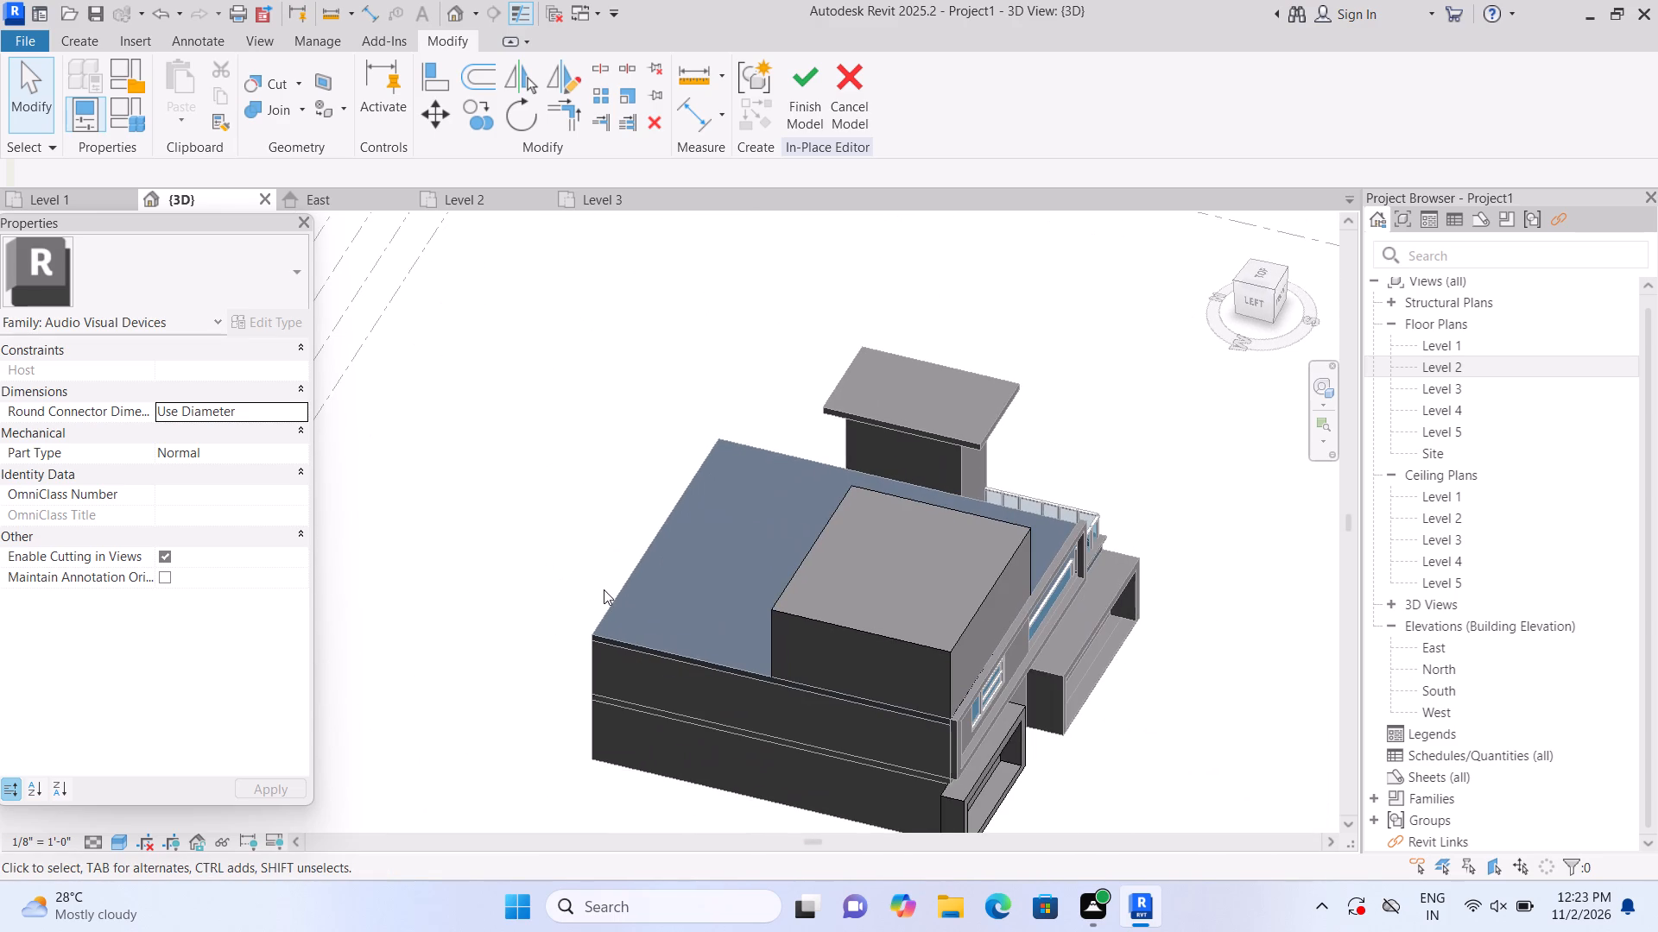
middle_click_drag(1231, 543, 1177, 576, "shift")
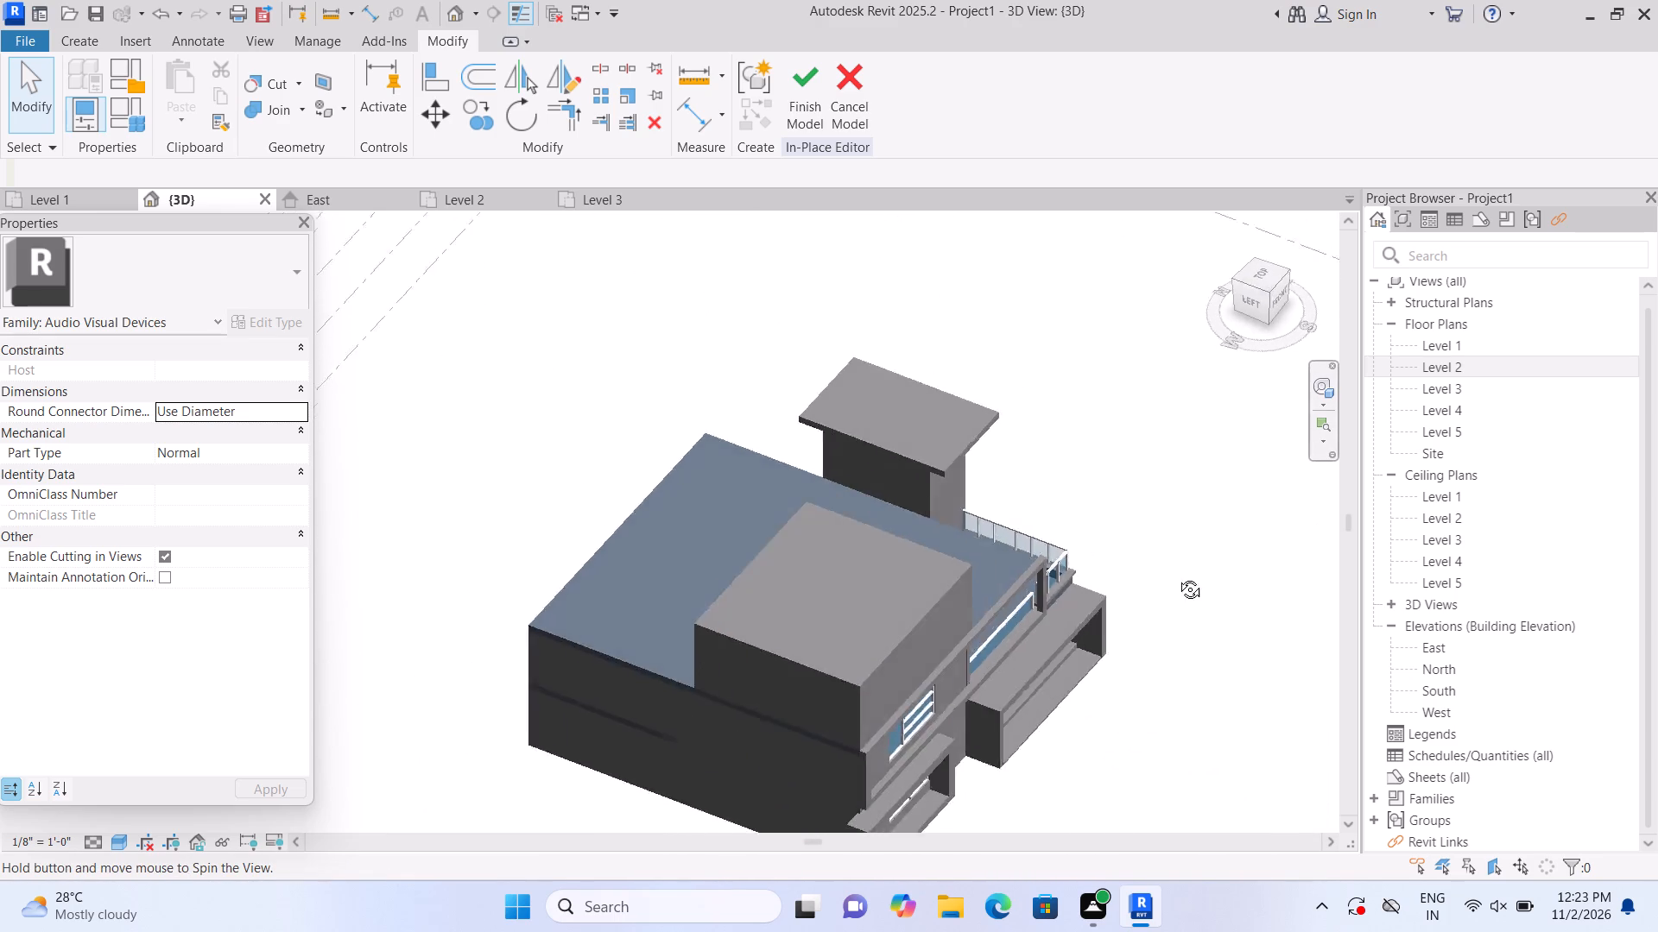
middle_click_drag(1177, 576, 777, 614, "shift")
middle_click_drag(746, 554, 926, 723)
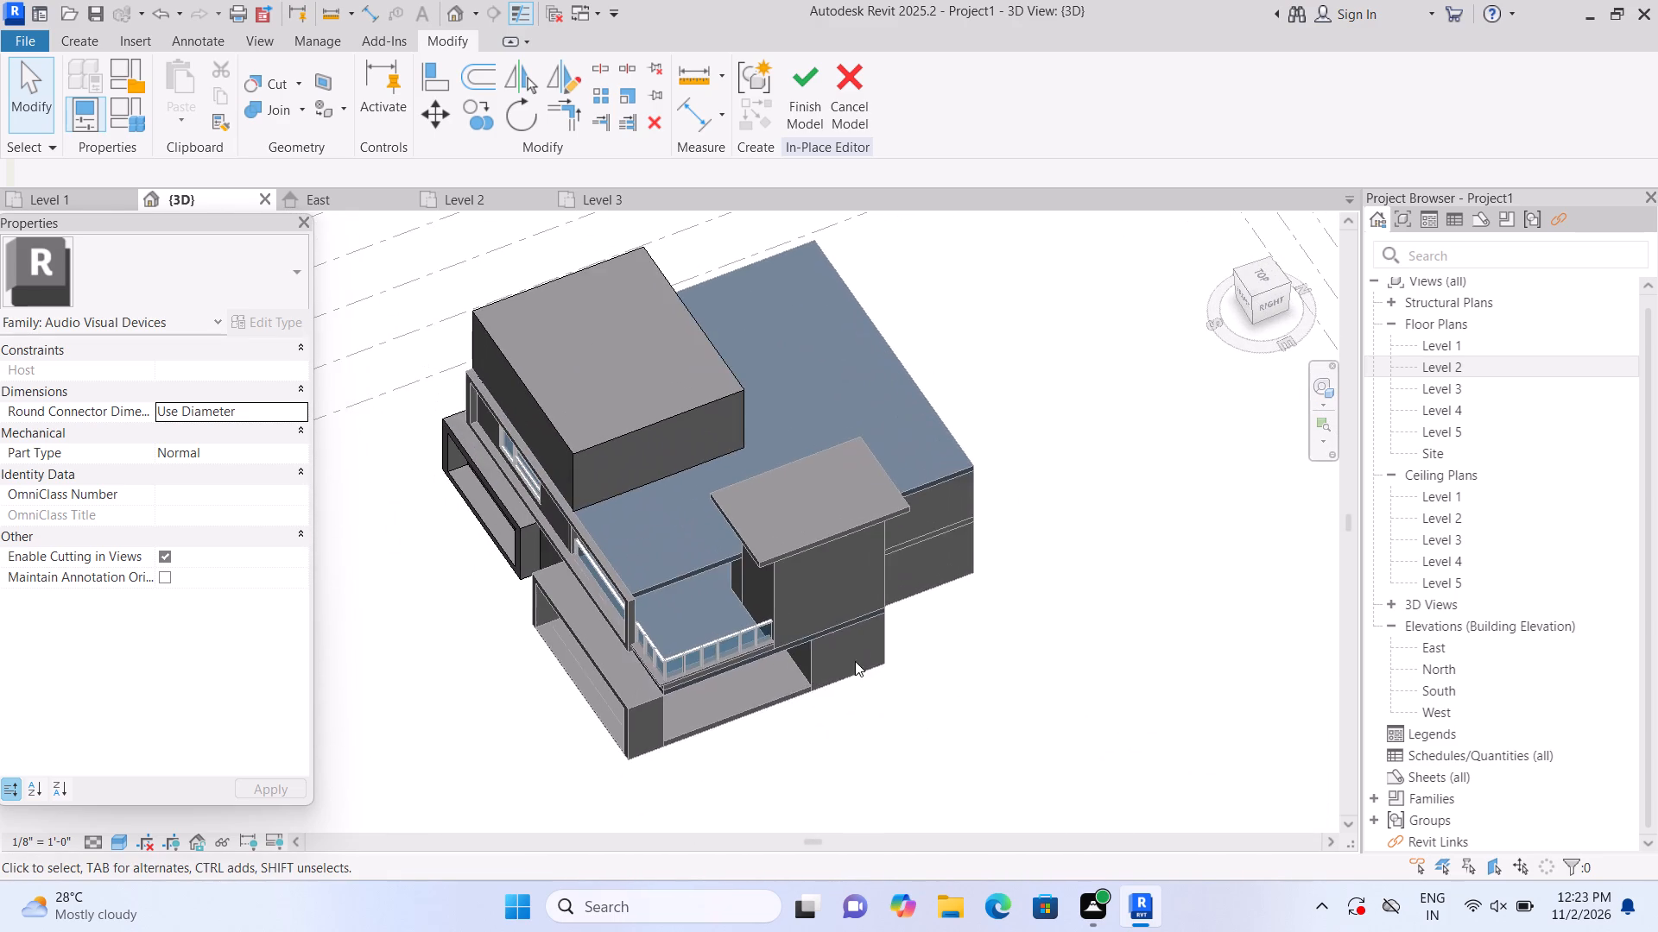
scroll(832, 574, "up", 2)
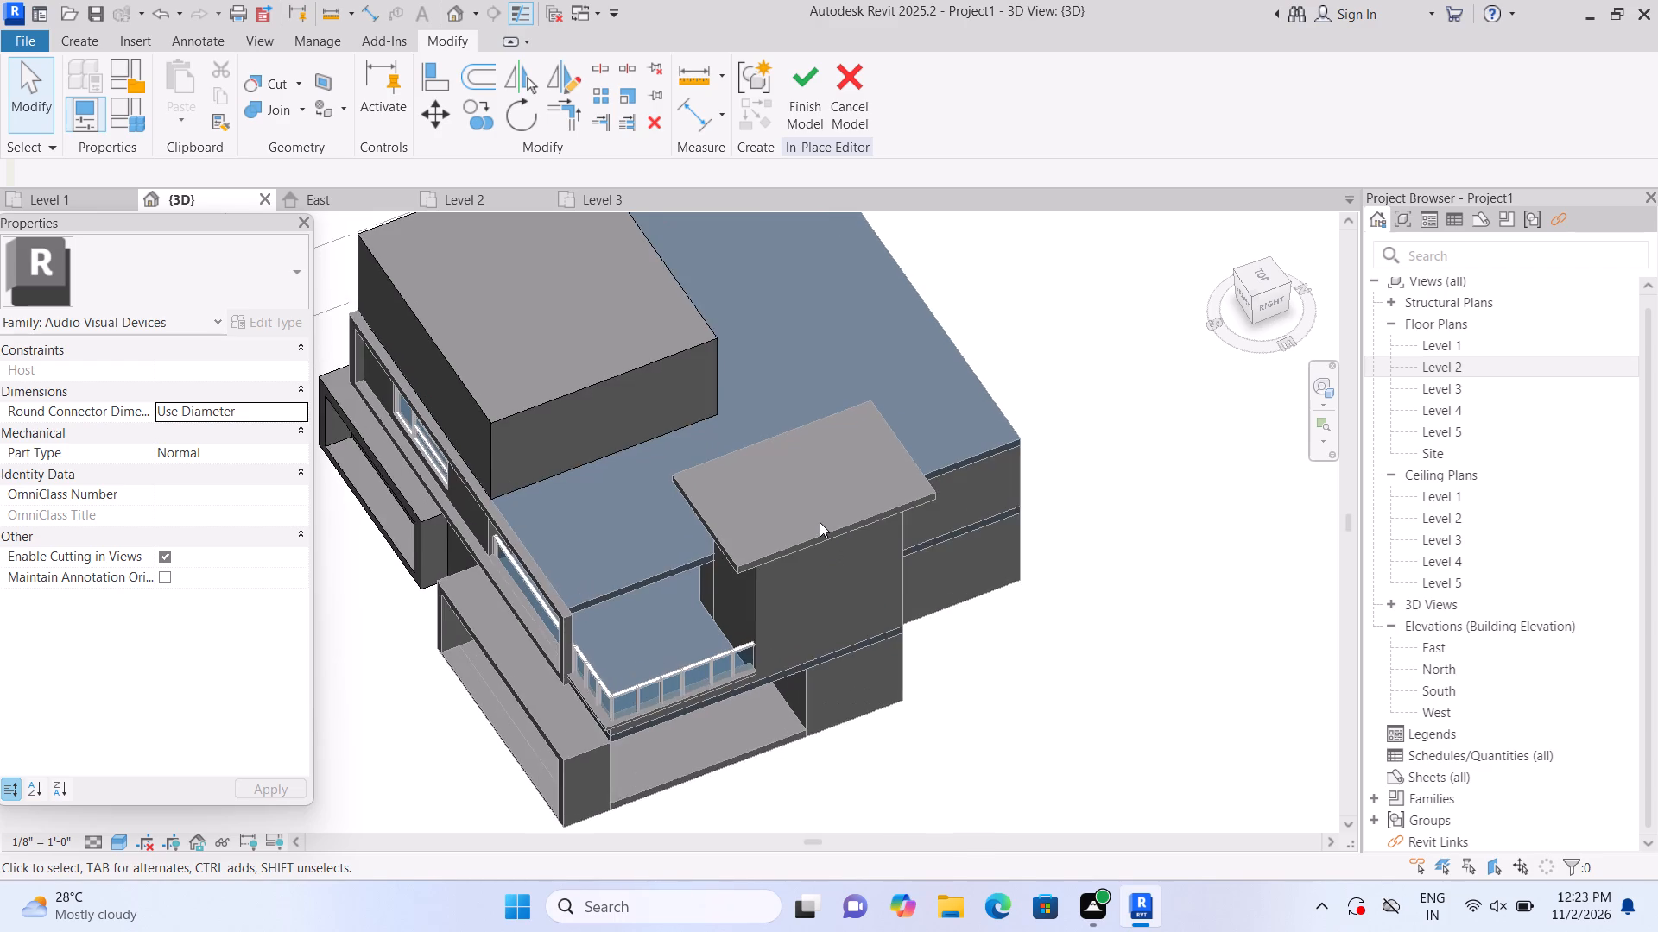
scroll(820, 522, "up", 1)
Finish the in-place model containing the roof block.
left_click(807, 87)
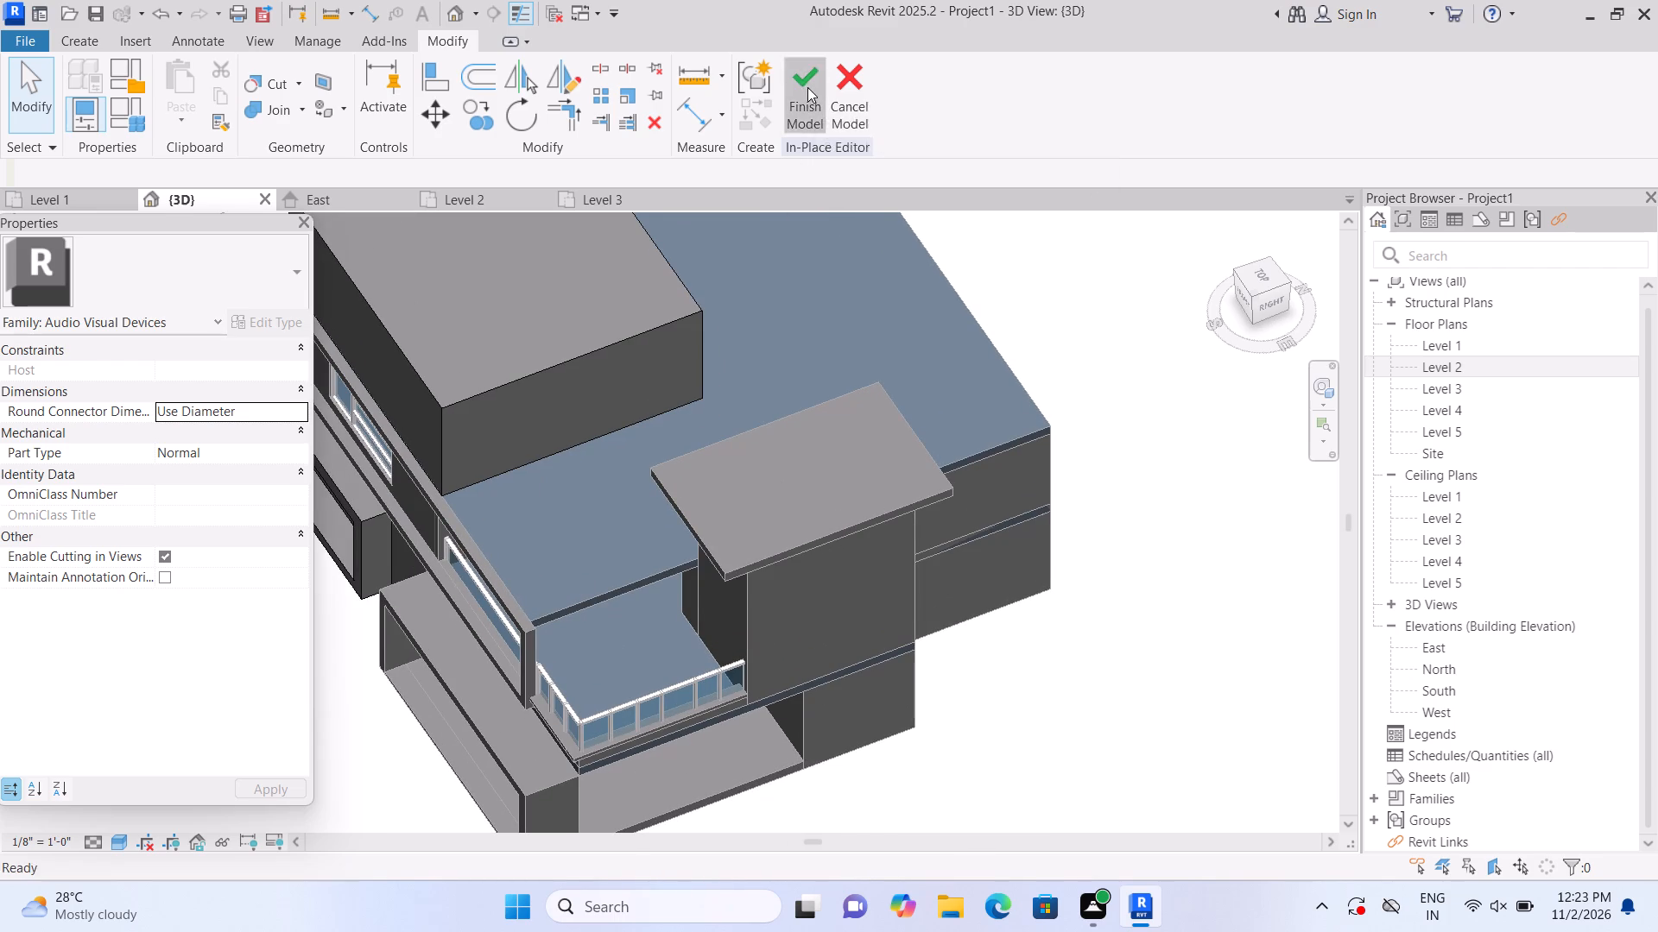
Delete the in-place model made up of the tower's overhanging flat slab and the front facade frames.
scroll(838, 462, "up", 1)
left_click(838, 462)
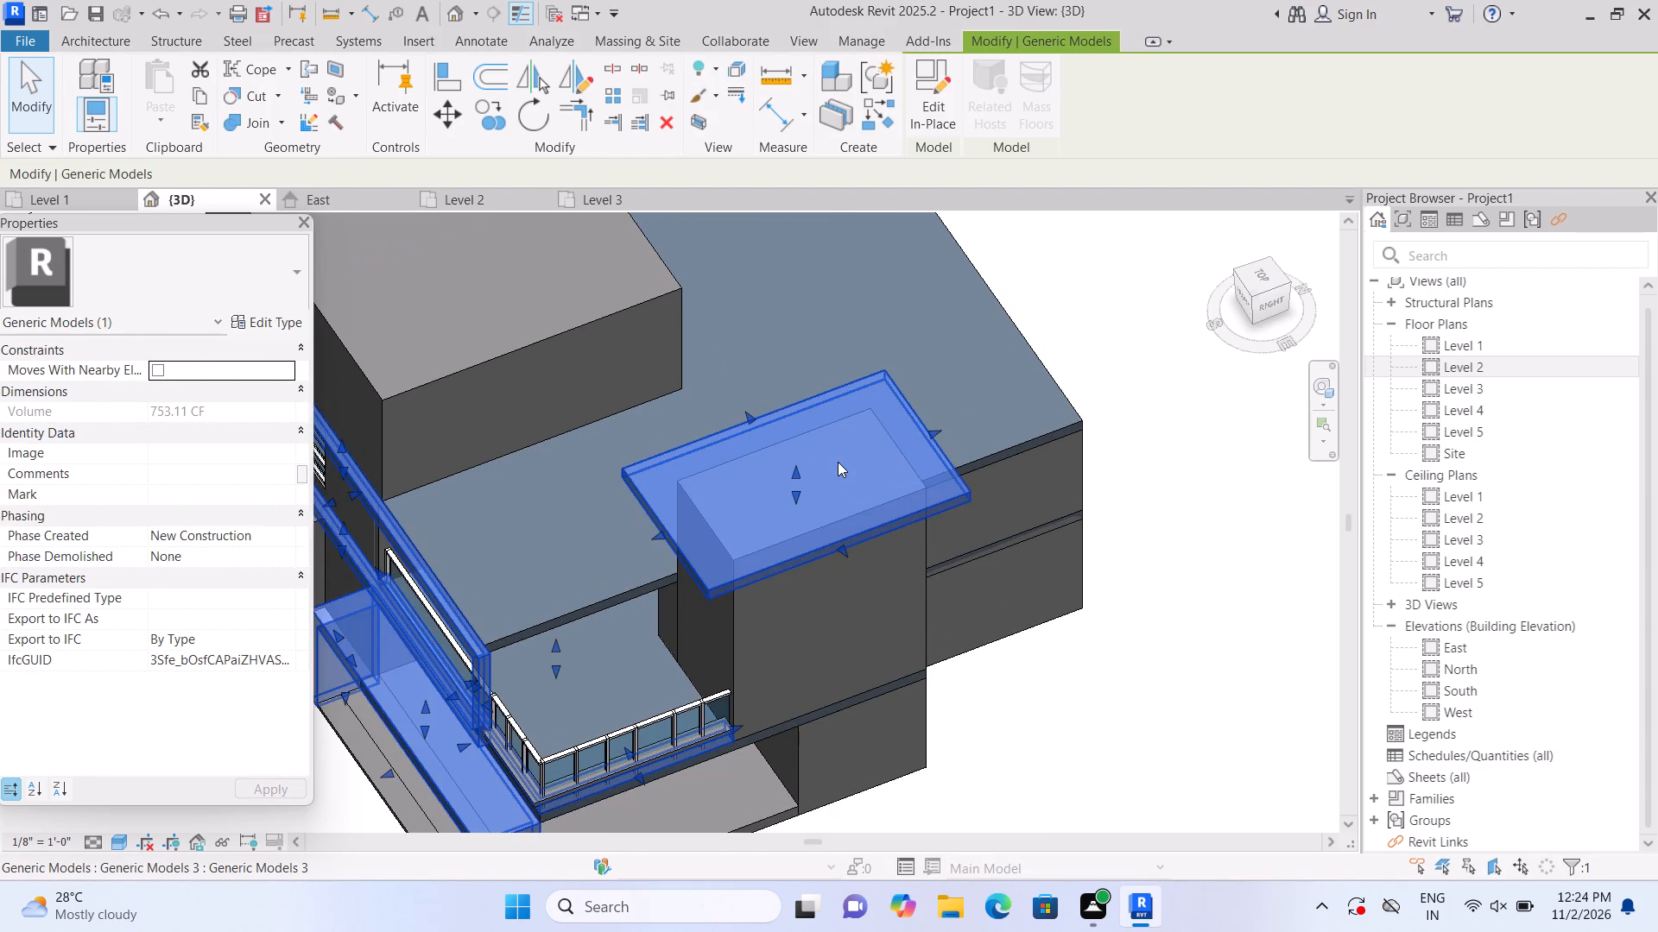
key("Delete")
Lower the top of the tower block beside the terrace slightly.
left_click(829, 493)
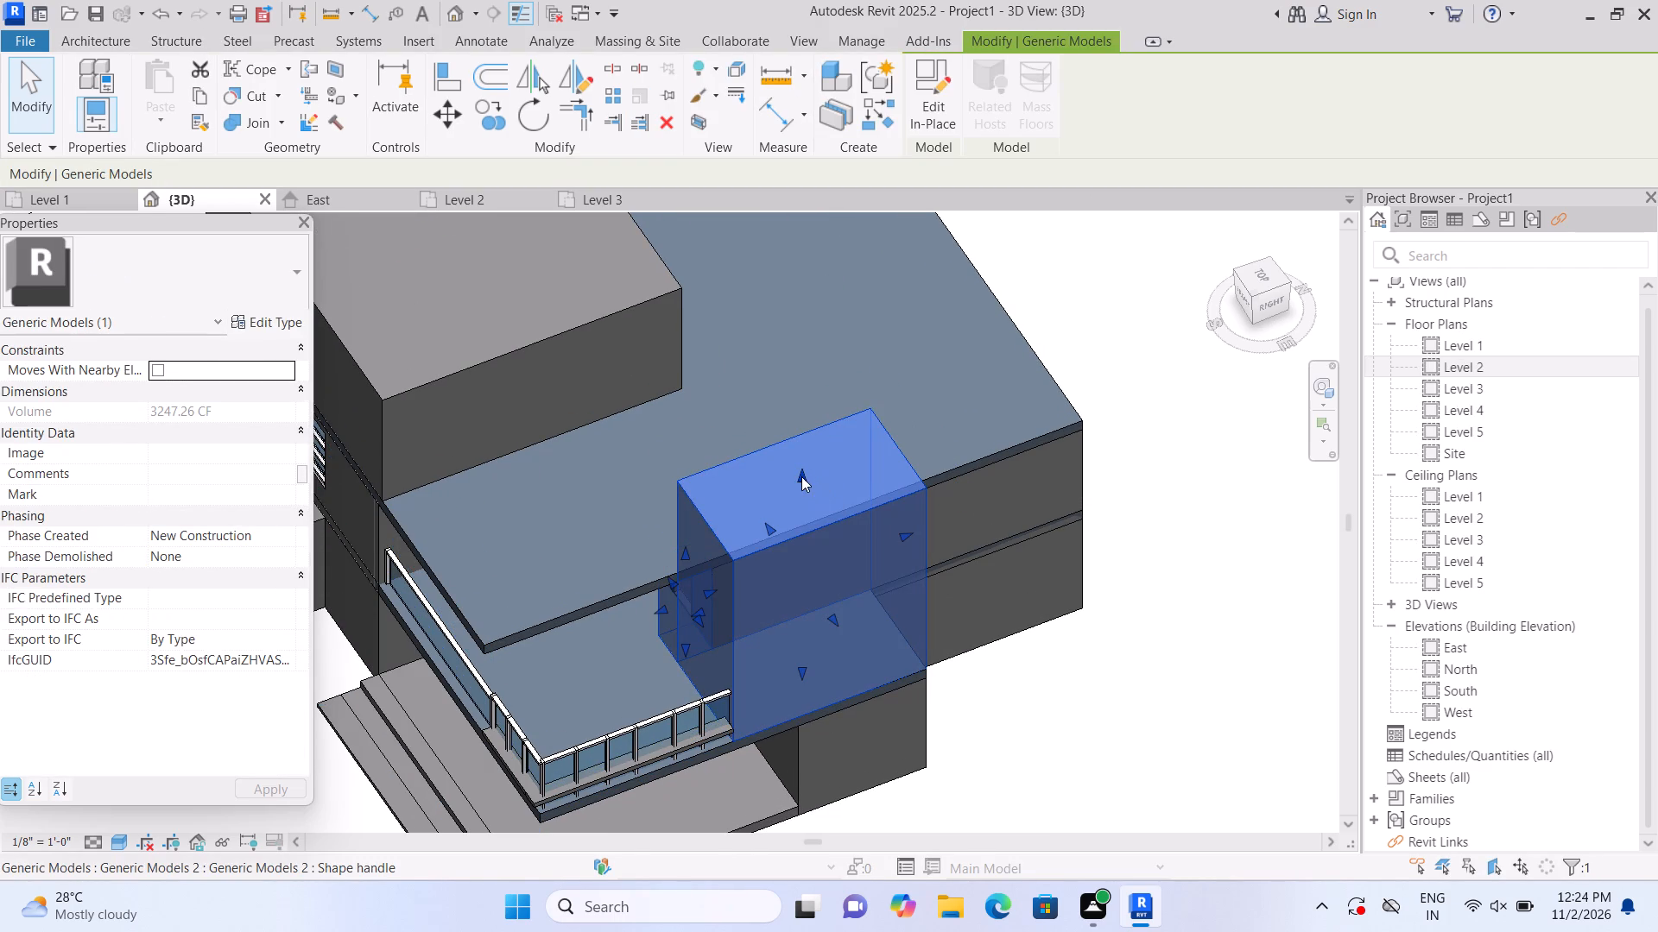
left_click_drag(801, 476, 805, 500)
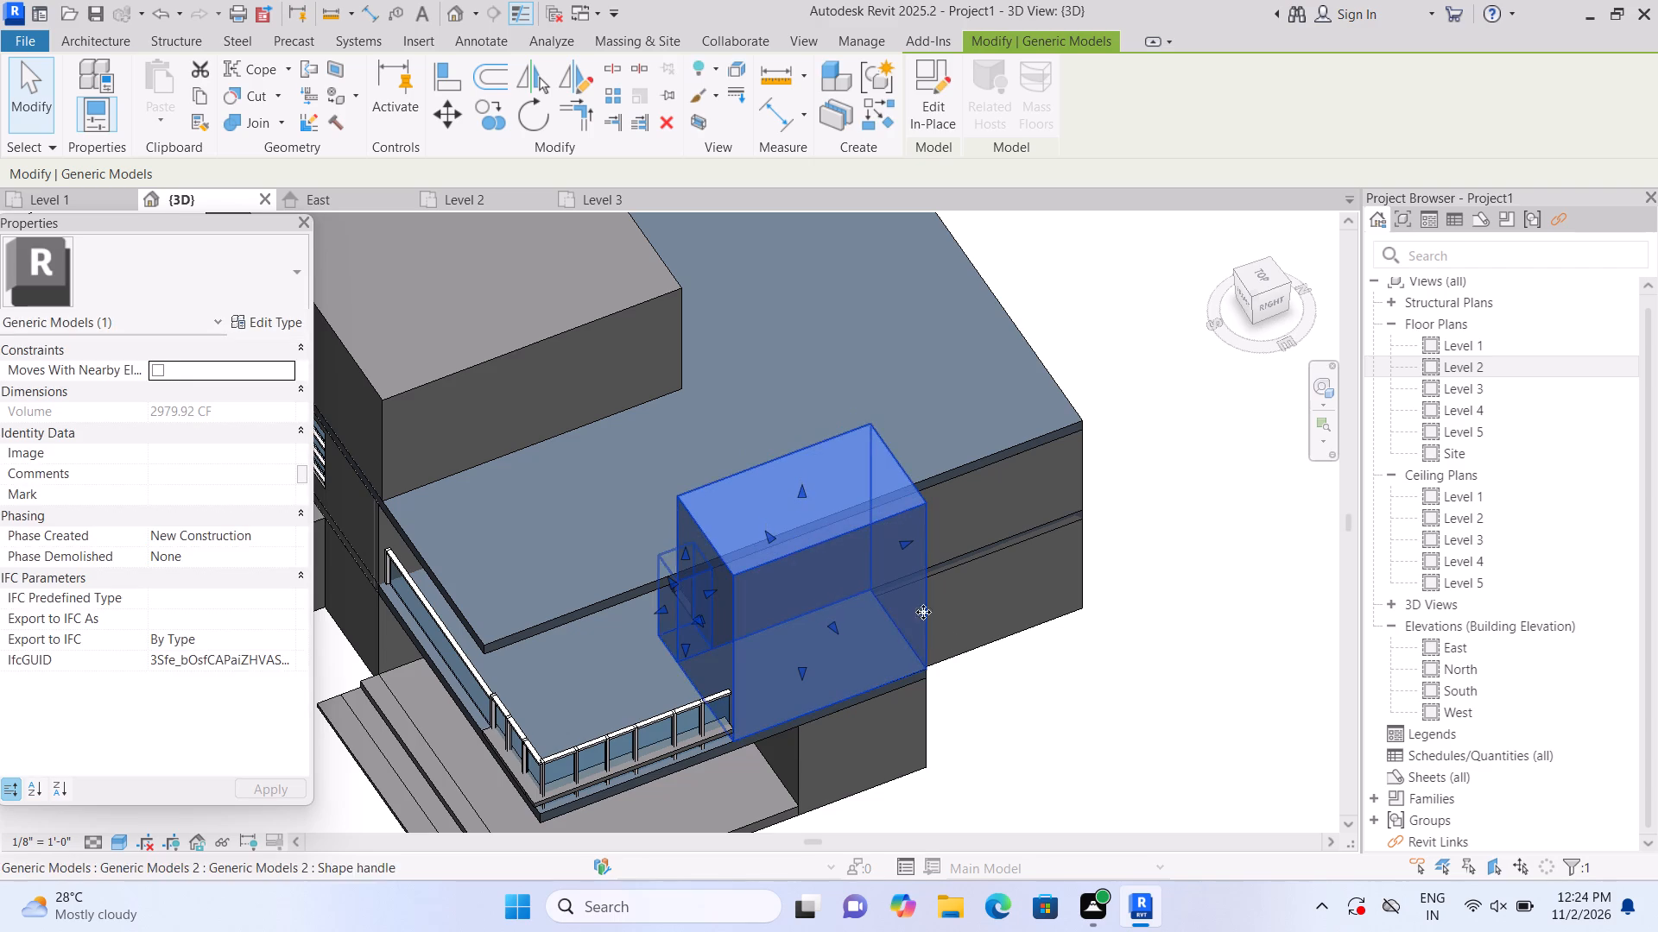
left_click(1095, 725)
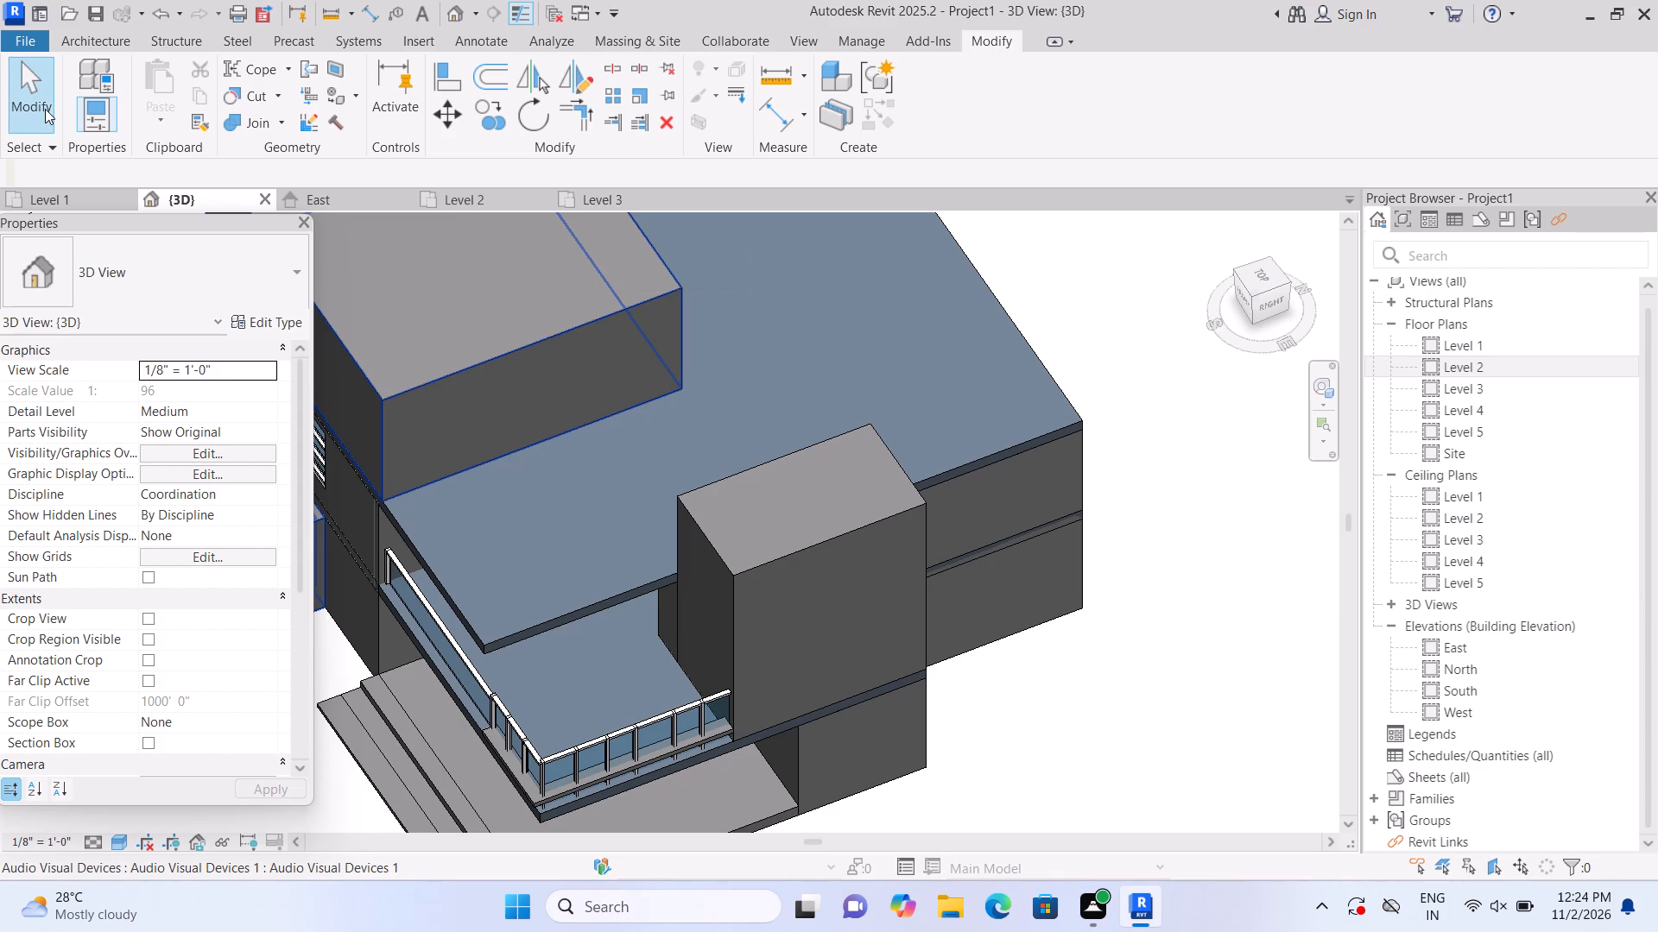
Start a new in-place model in the Generic Models category, keeping the suggested name.
left_click(108, 50)
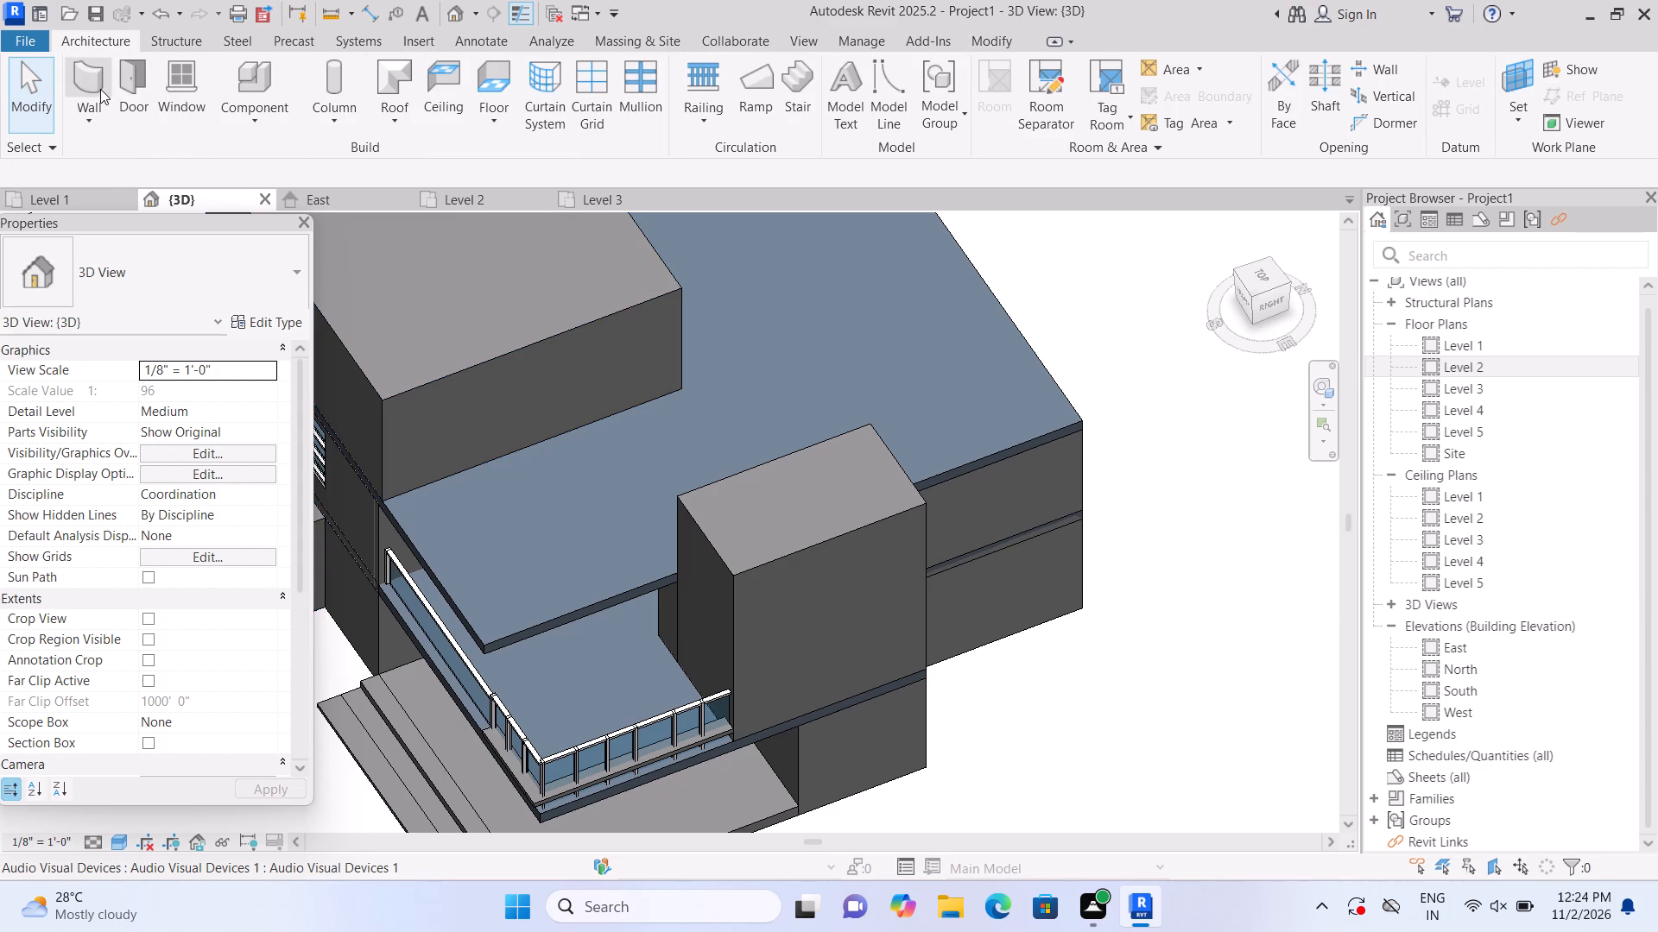
left_click(257, 117)
left_click(282, 196)
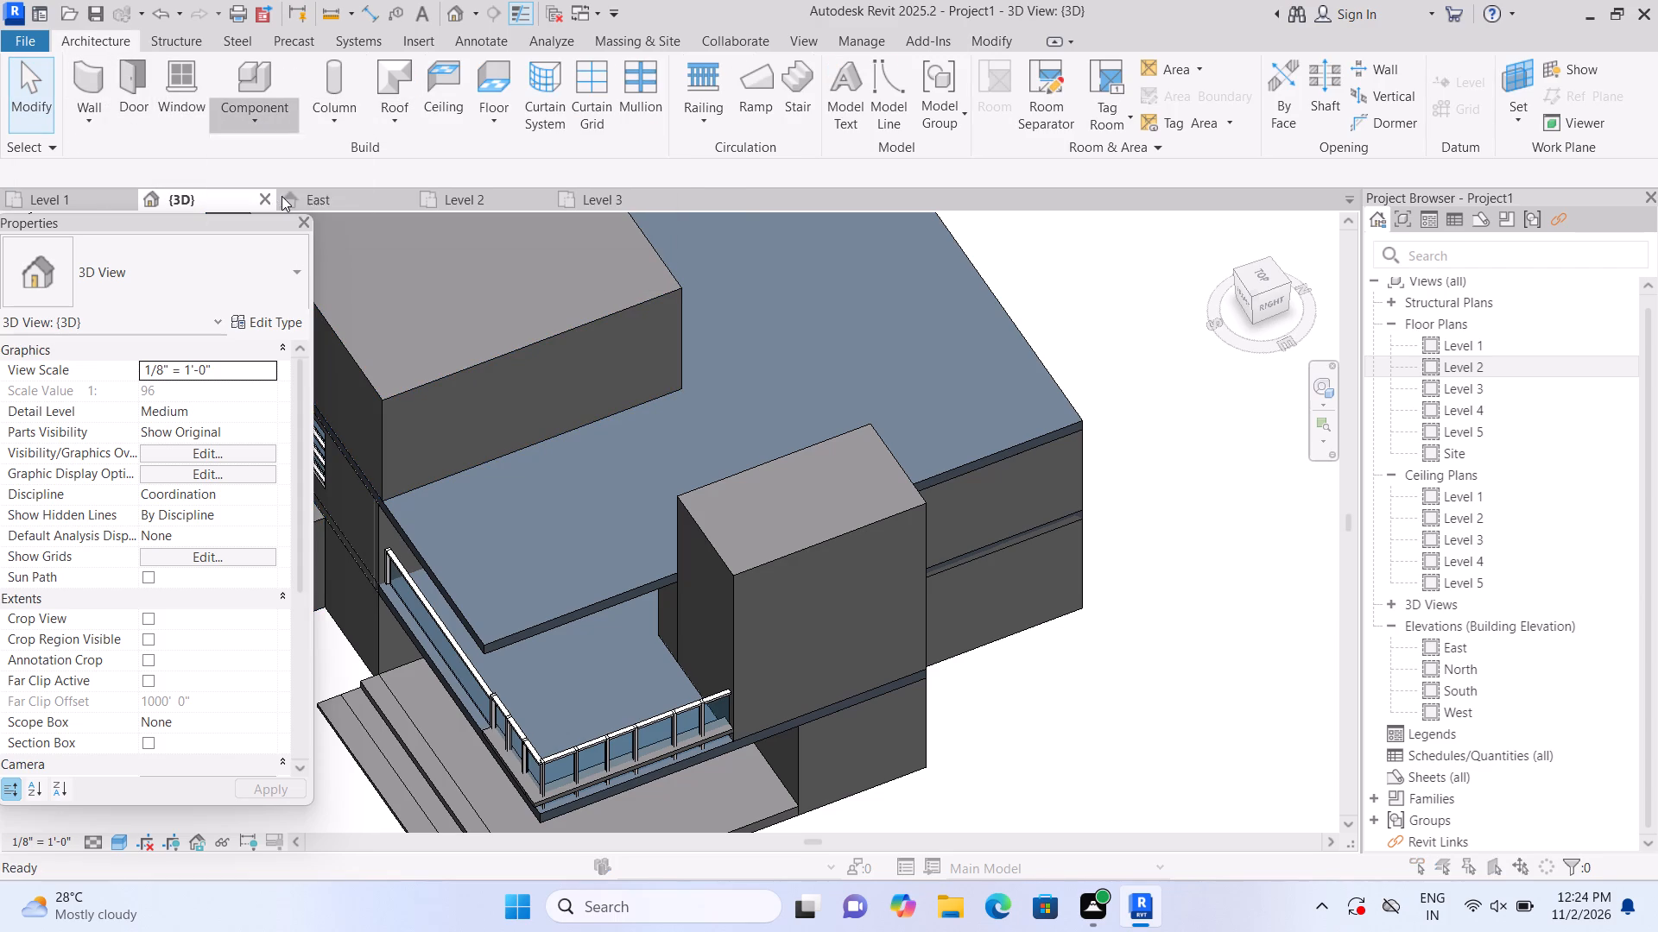
scroll(761, 403, "down", 4)
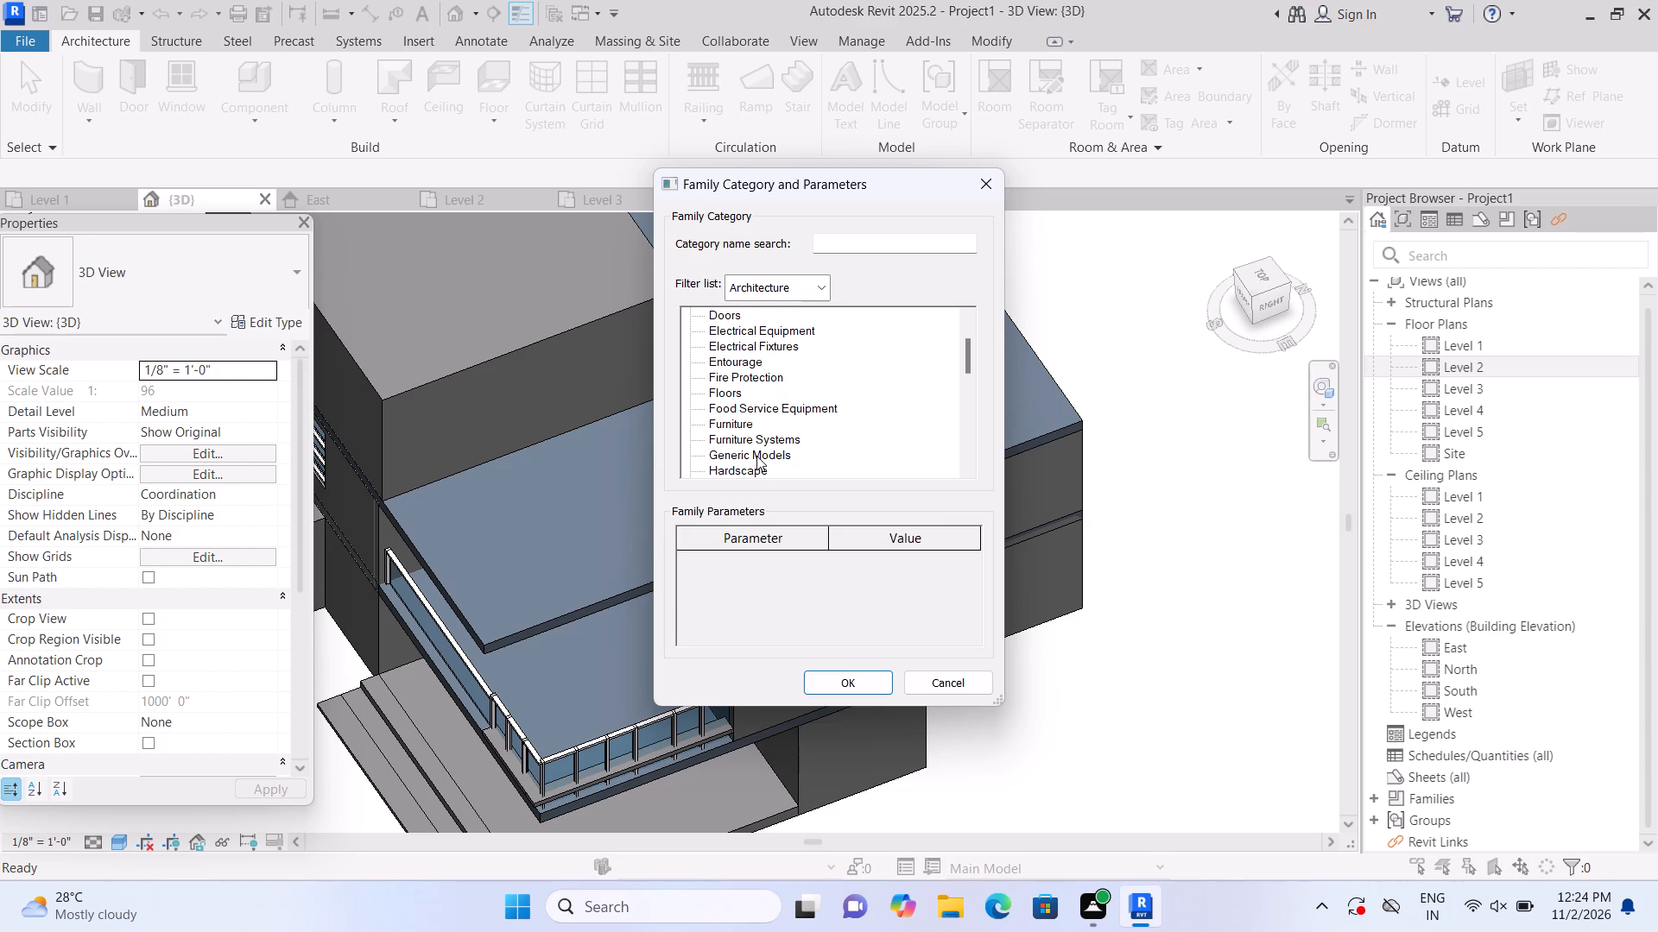
double_click(758, 456)
left_click(873, 487)
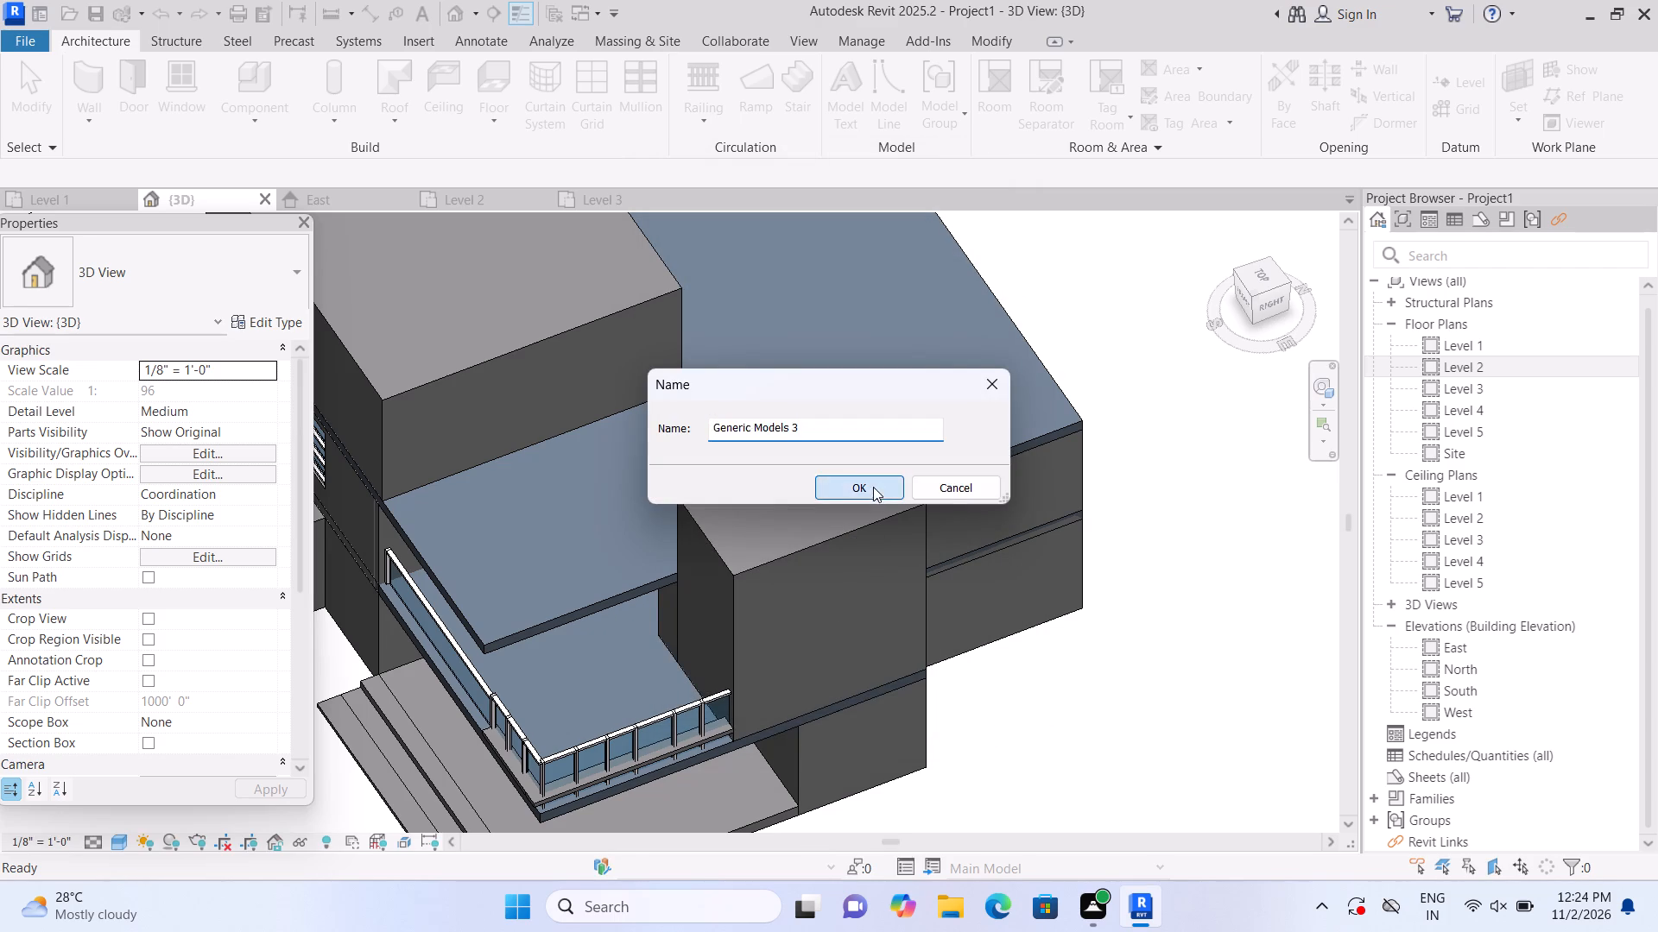
Extrude a rectangle traced corner to corner over the tower block's top face, using that face as the work plane.
left_click(194, 81)
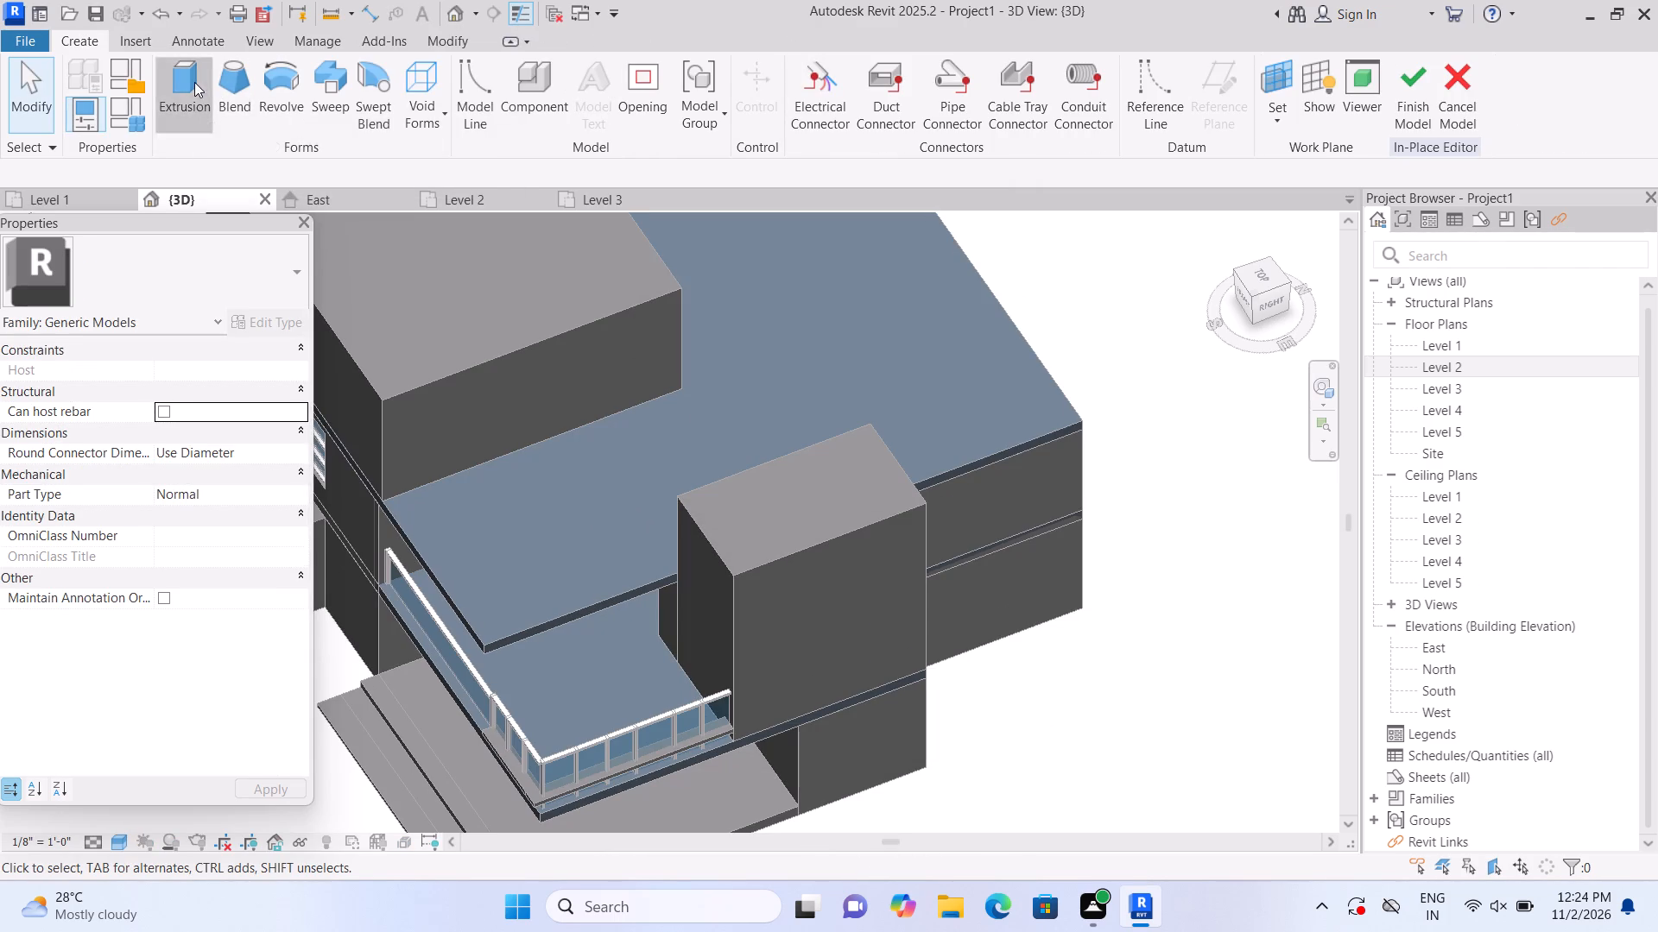
left_click(1135, 127)
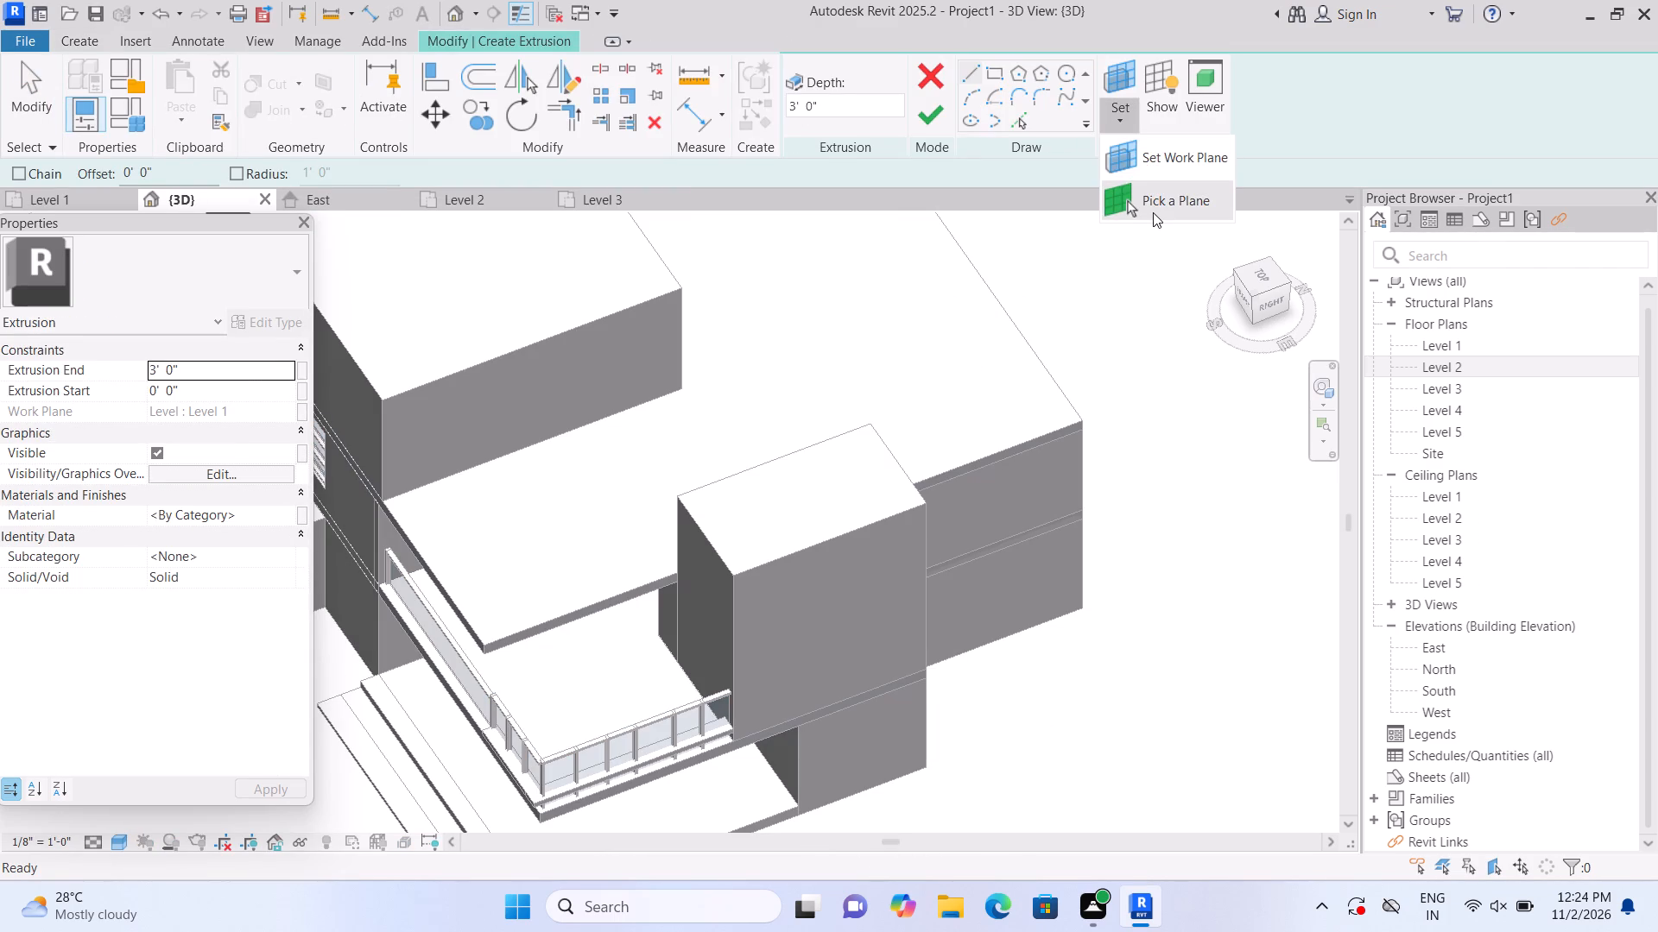
left_click(1155, 212)
left_click(825, 479)
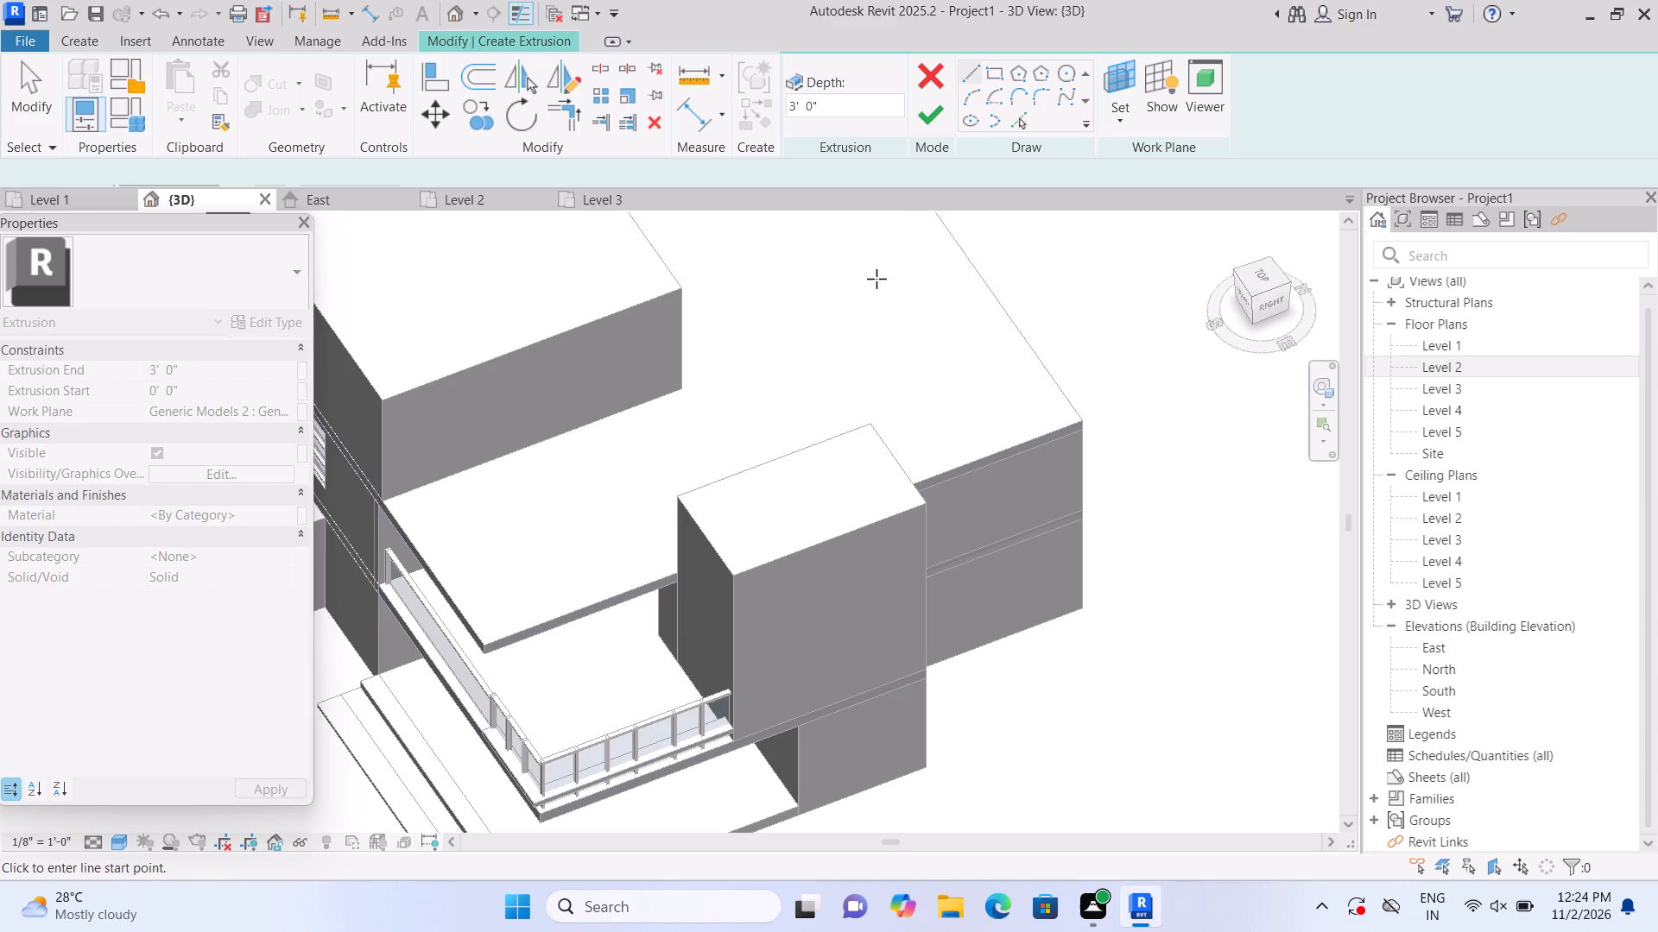
left_click(986, 73)
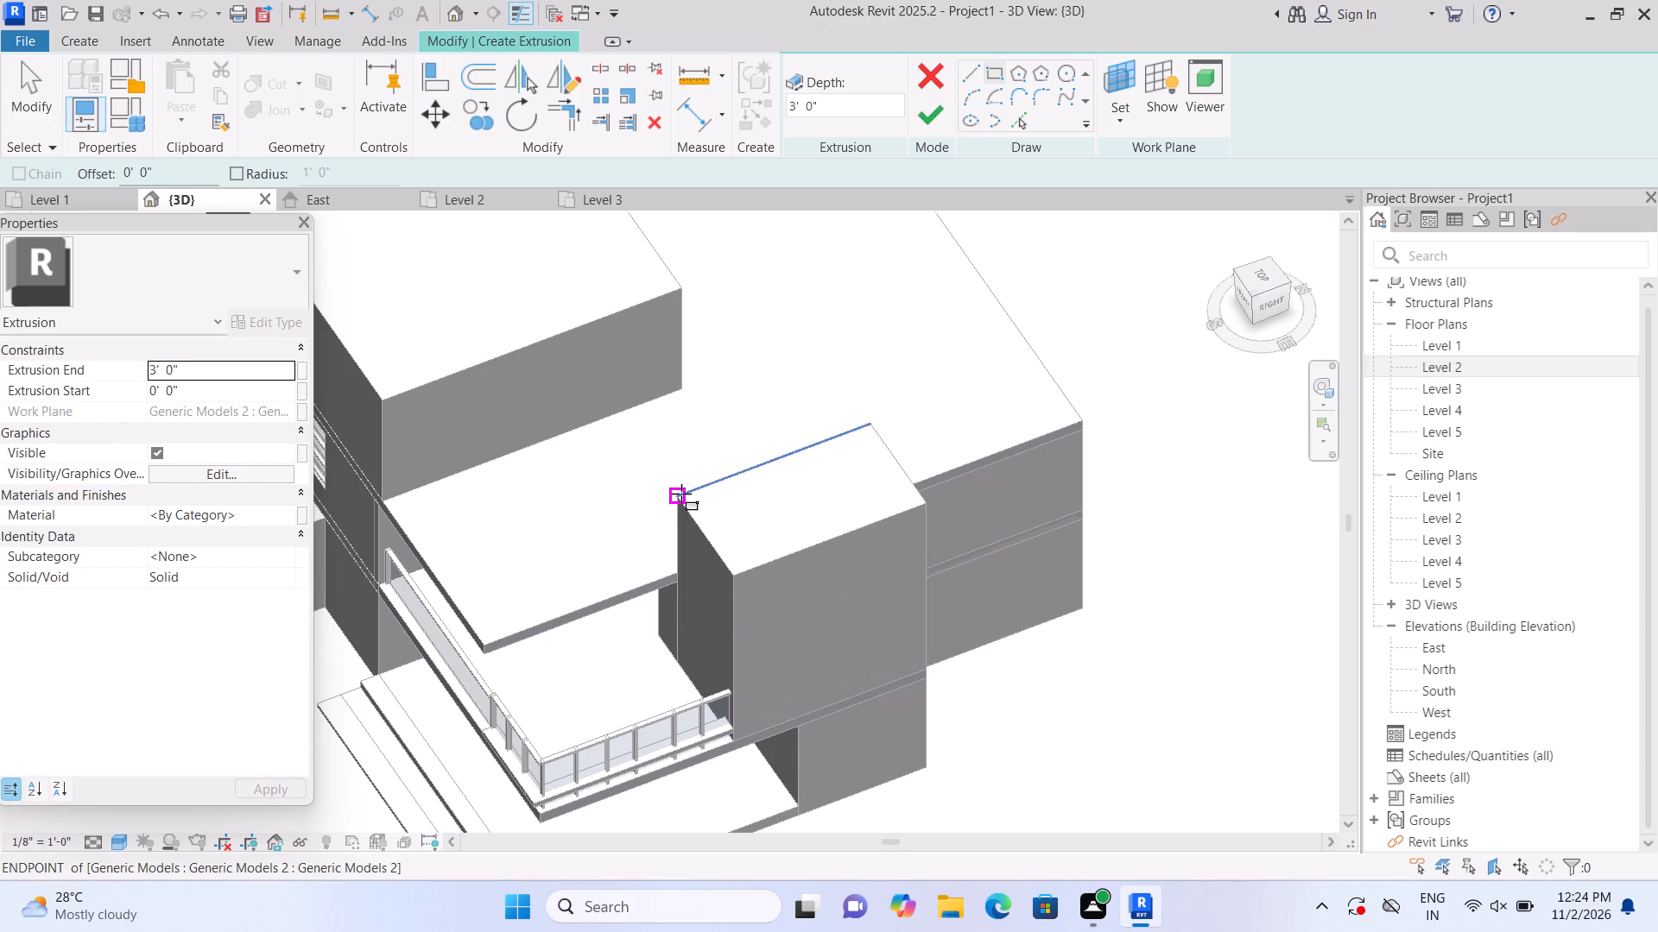
left_click(681, 494)
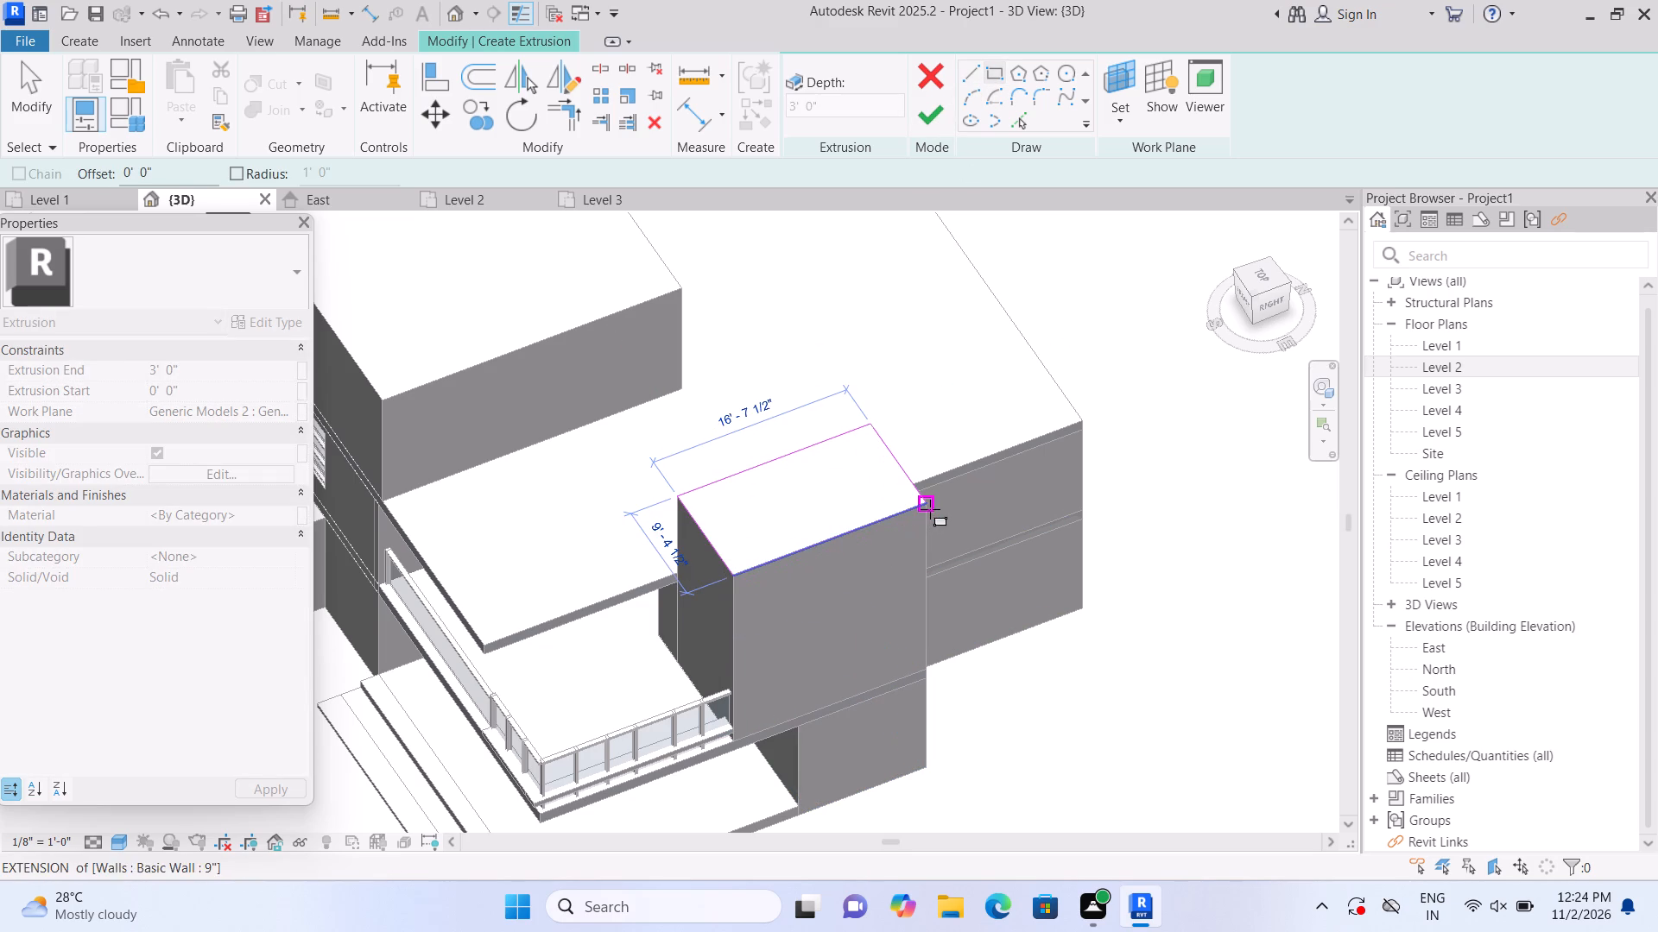
left_click(930, 507)
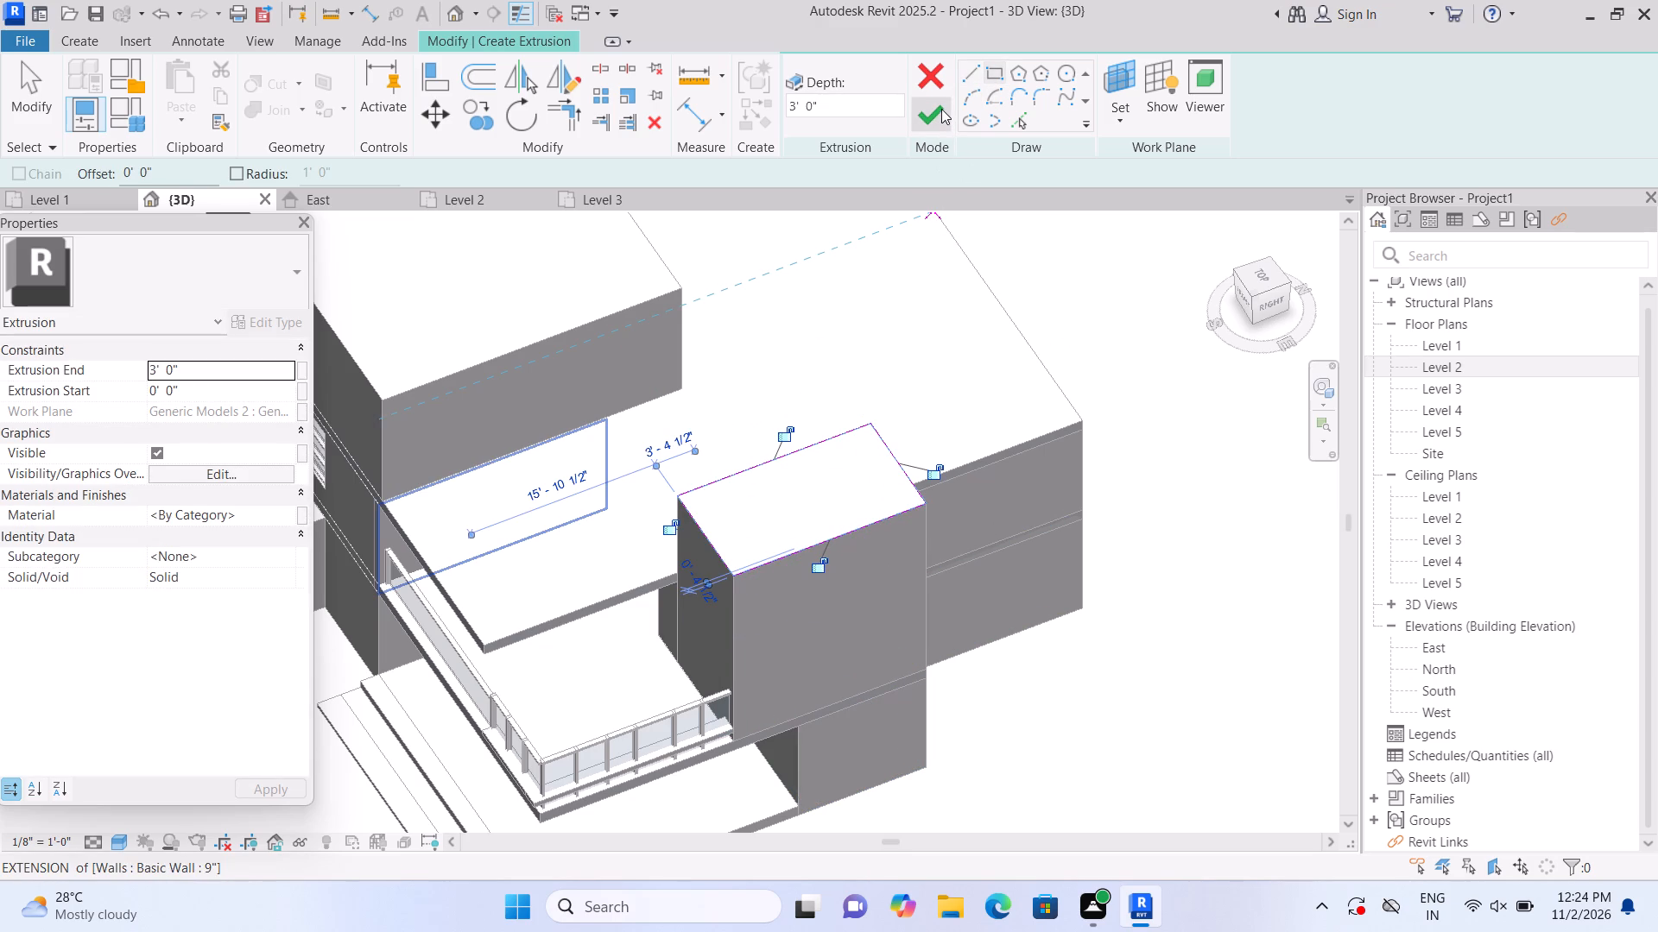
left_click(941, 109)
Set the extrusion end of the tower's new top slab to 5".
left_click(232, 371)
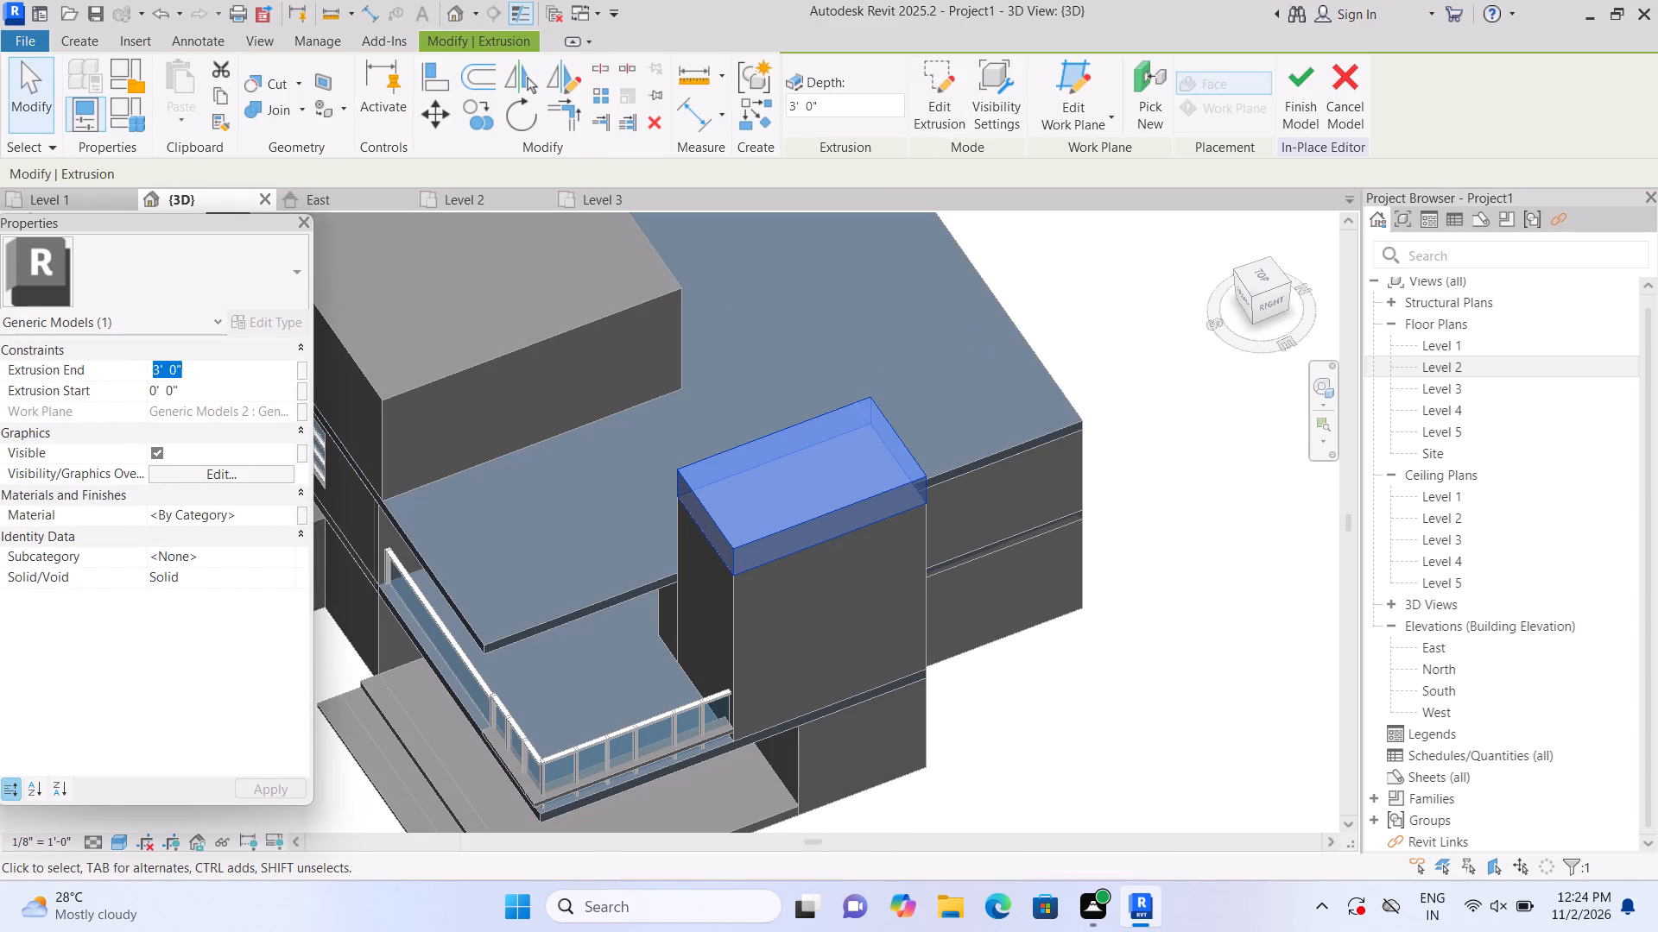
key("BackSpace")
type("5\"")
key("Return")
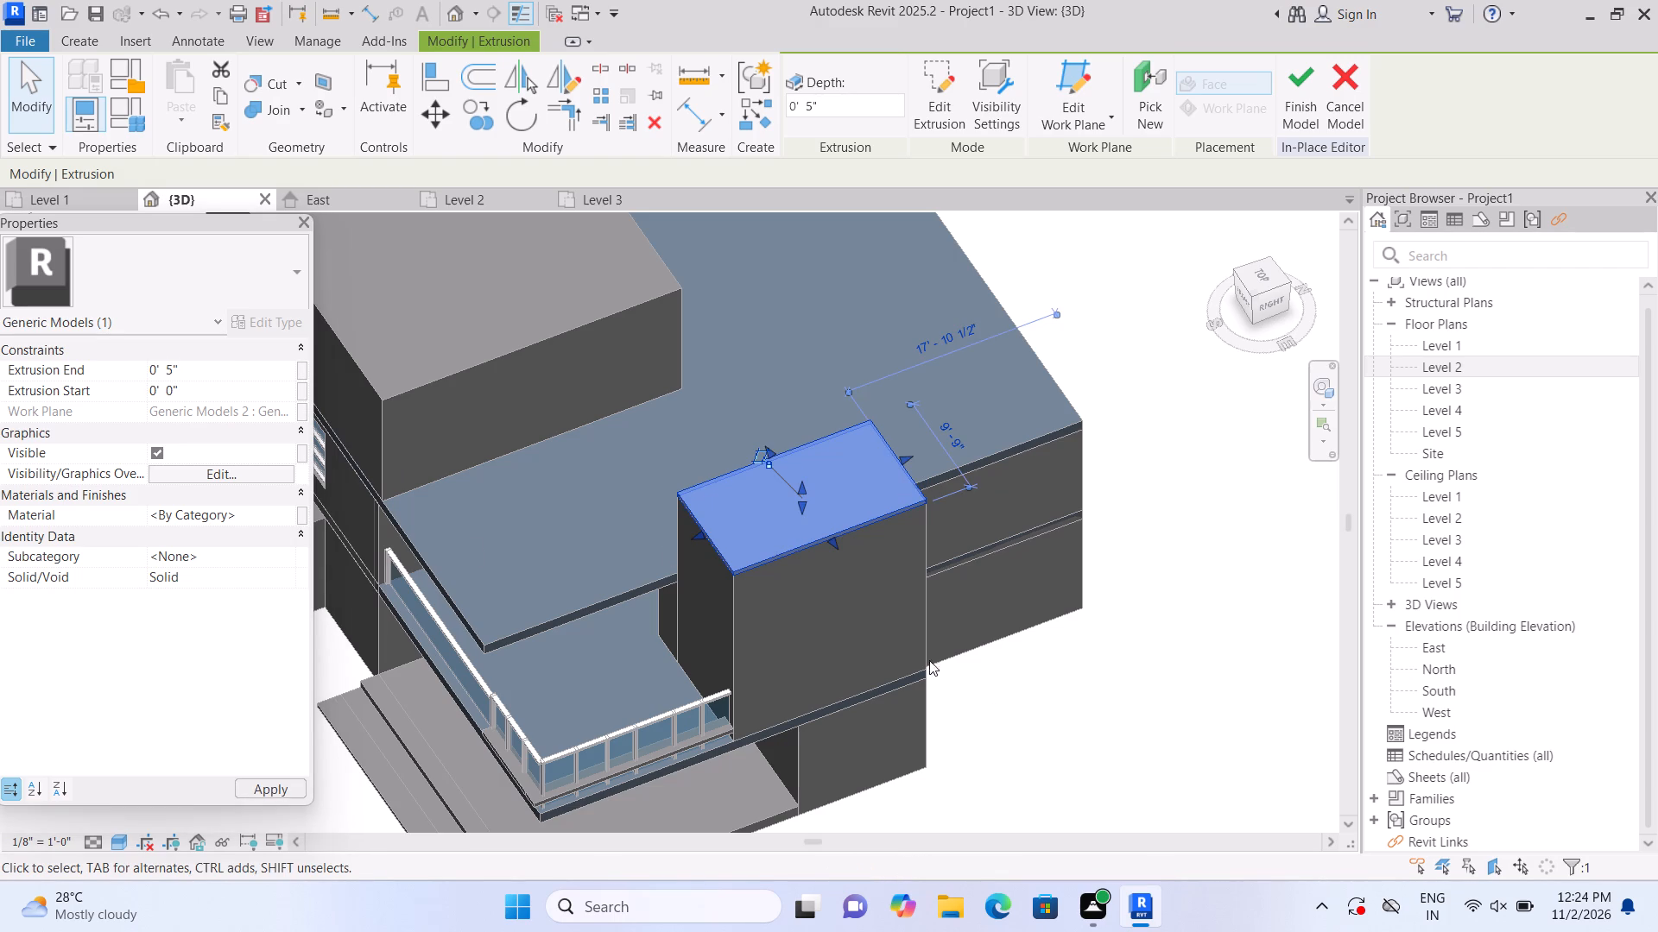
Set the extrusion end of the tower's top slab to 1'.
left_click(212, 361)
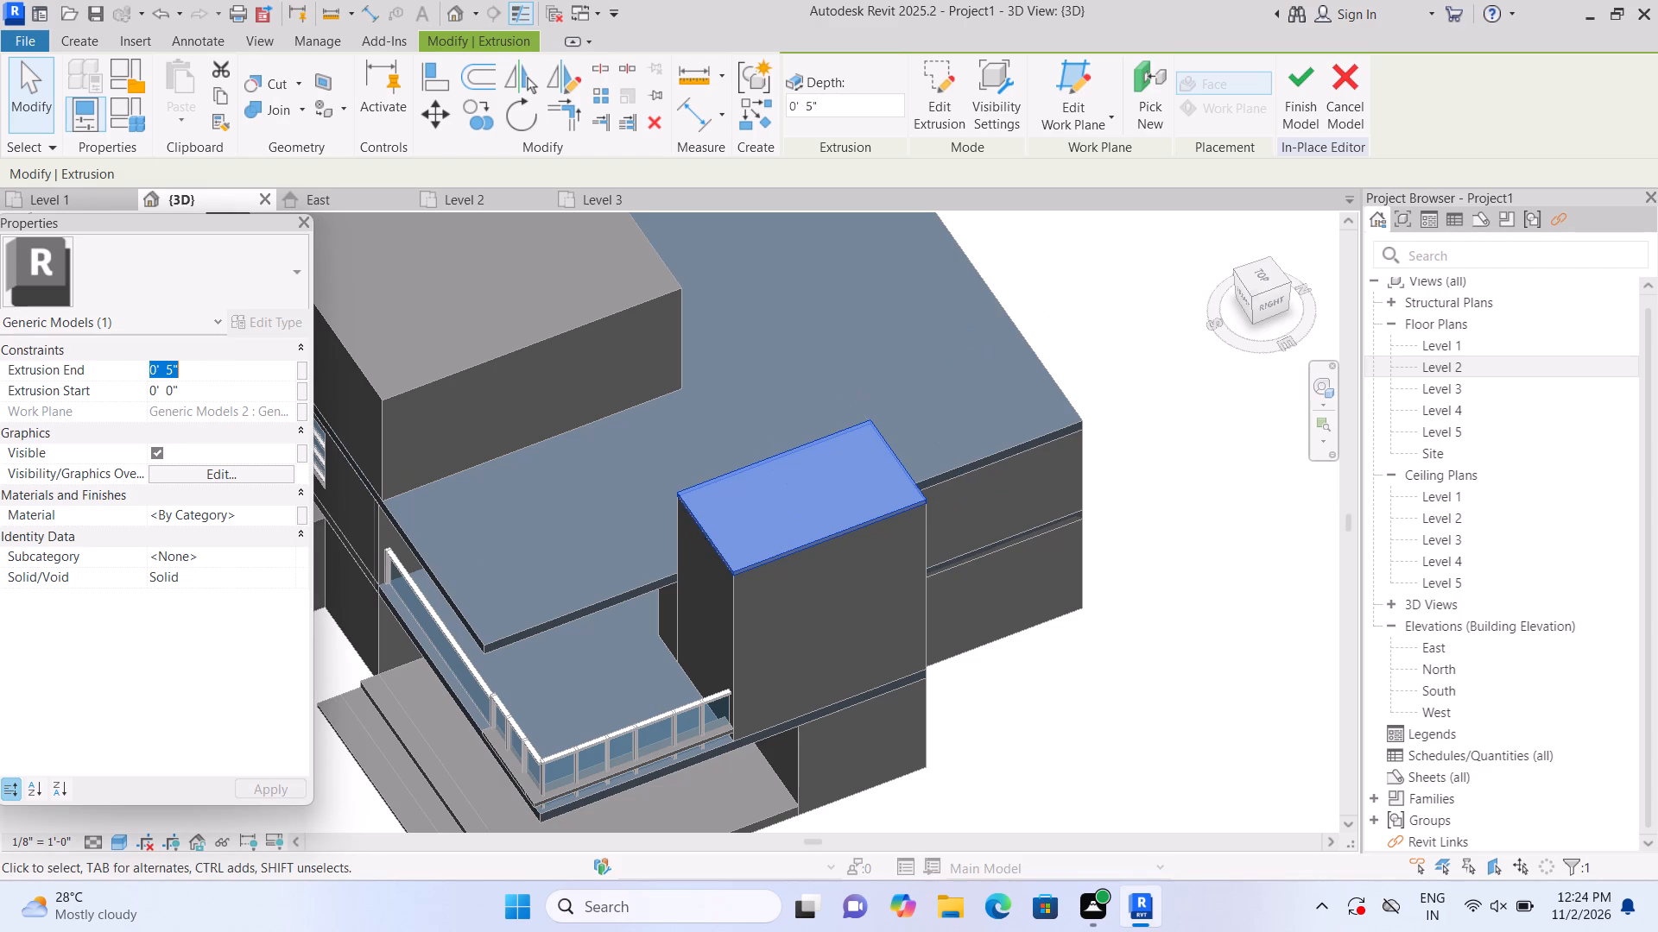
key("BackSpace")
type("1'")
key("Return")
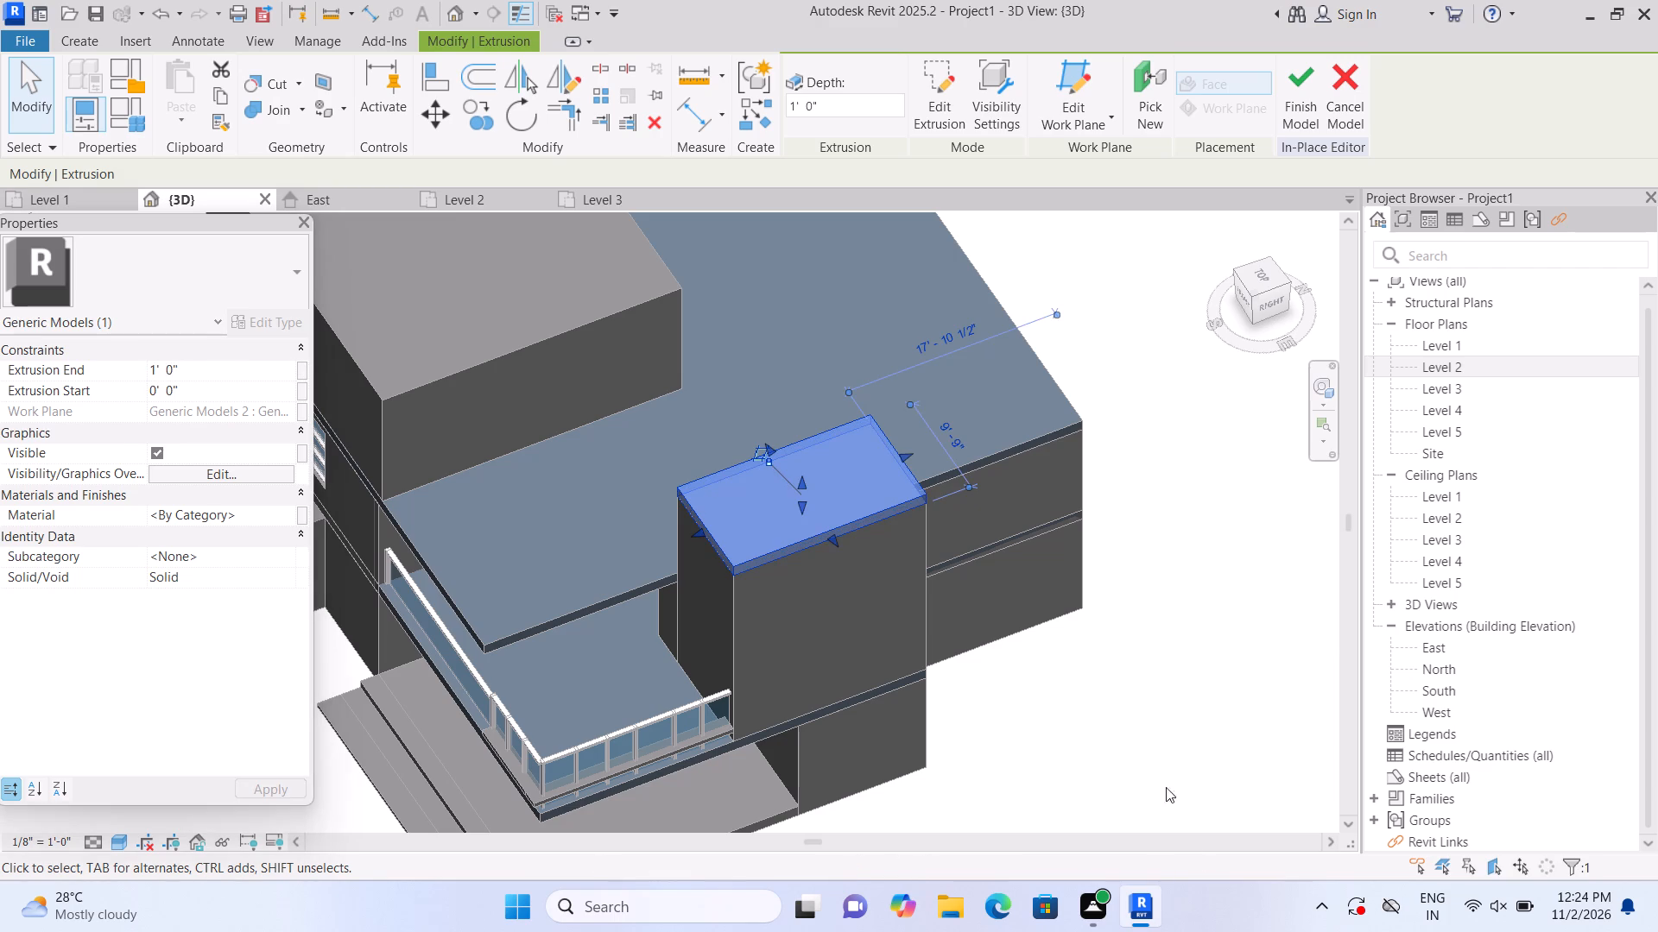
left_click(1160, 779)
Stretch the tower's top slab outward on all four sides as an overhang, making it about 12' 6" across its shorter direction.
scroll(817, 431, "up", 2)
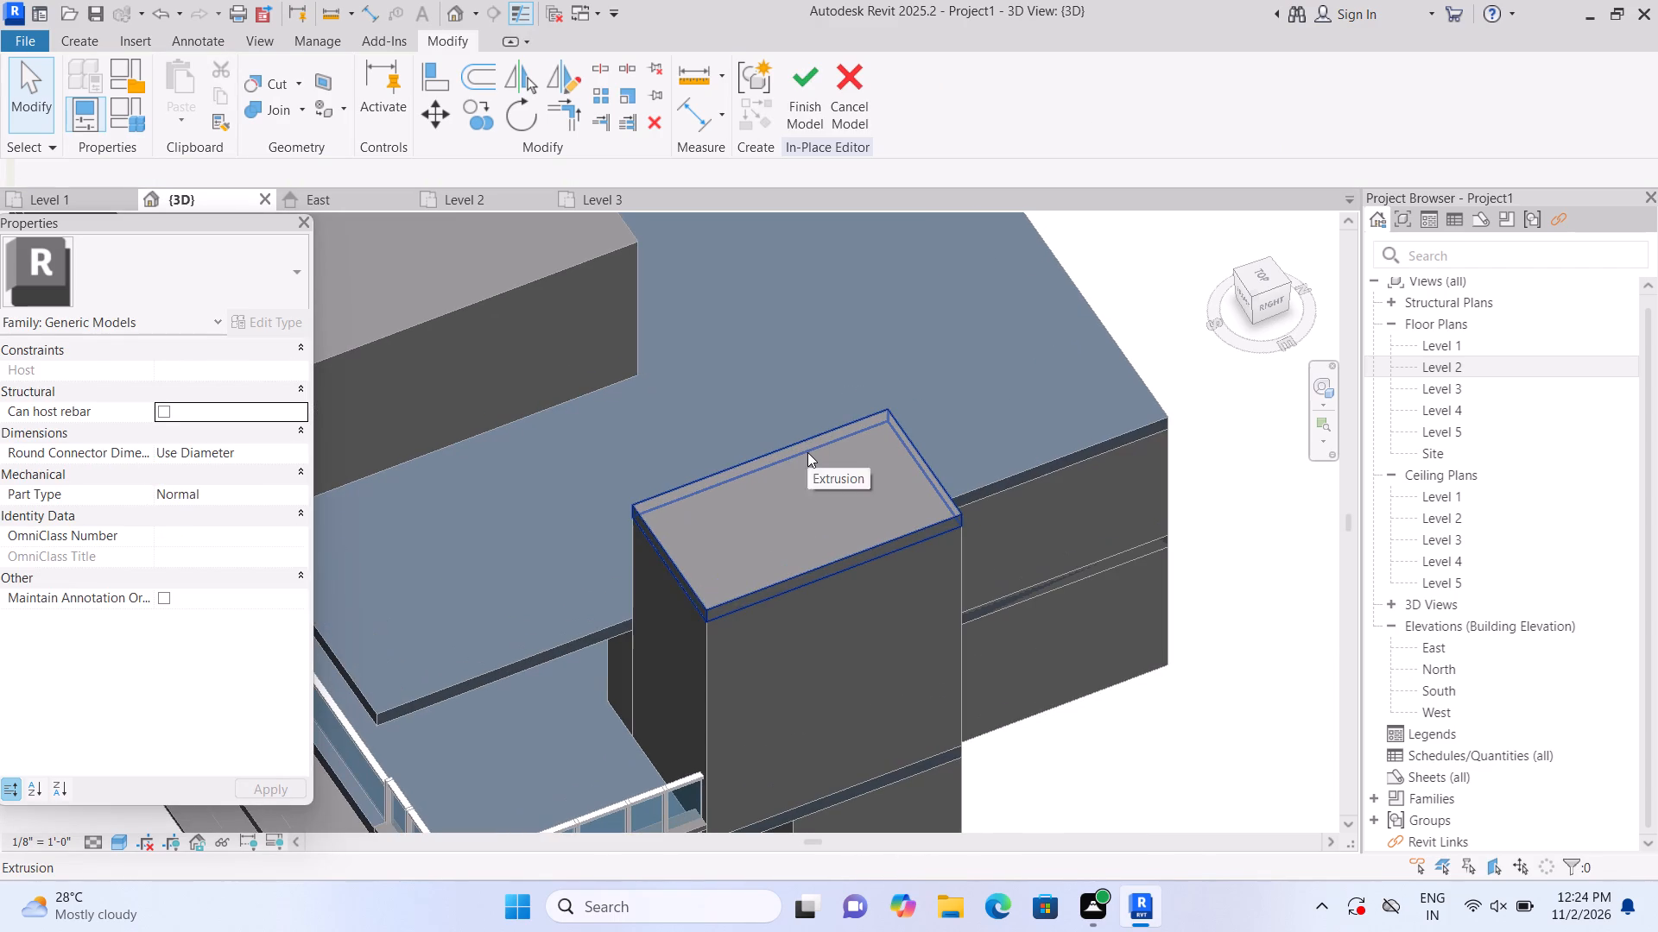
left_click(807, 452)
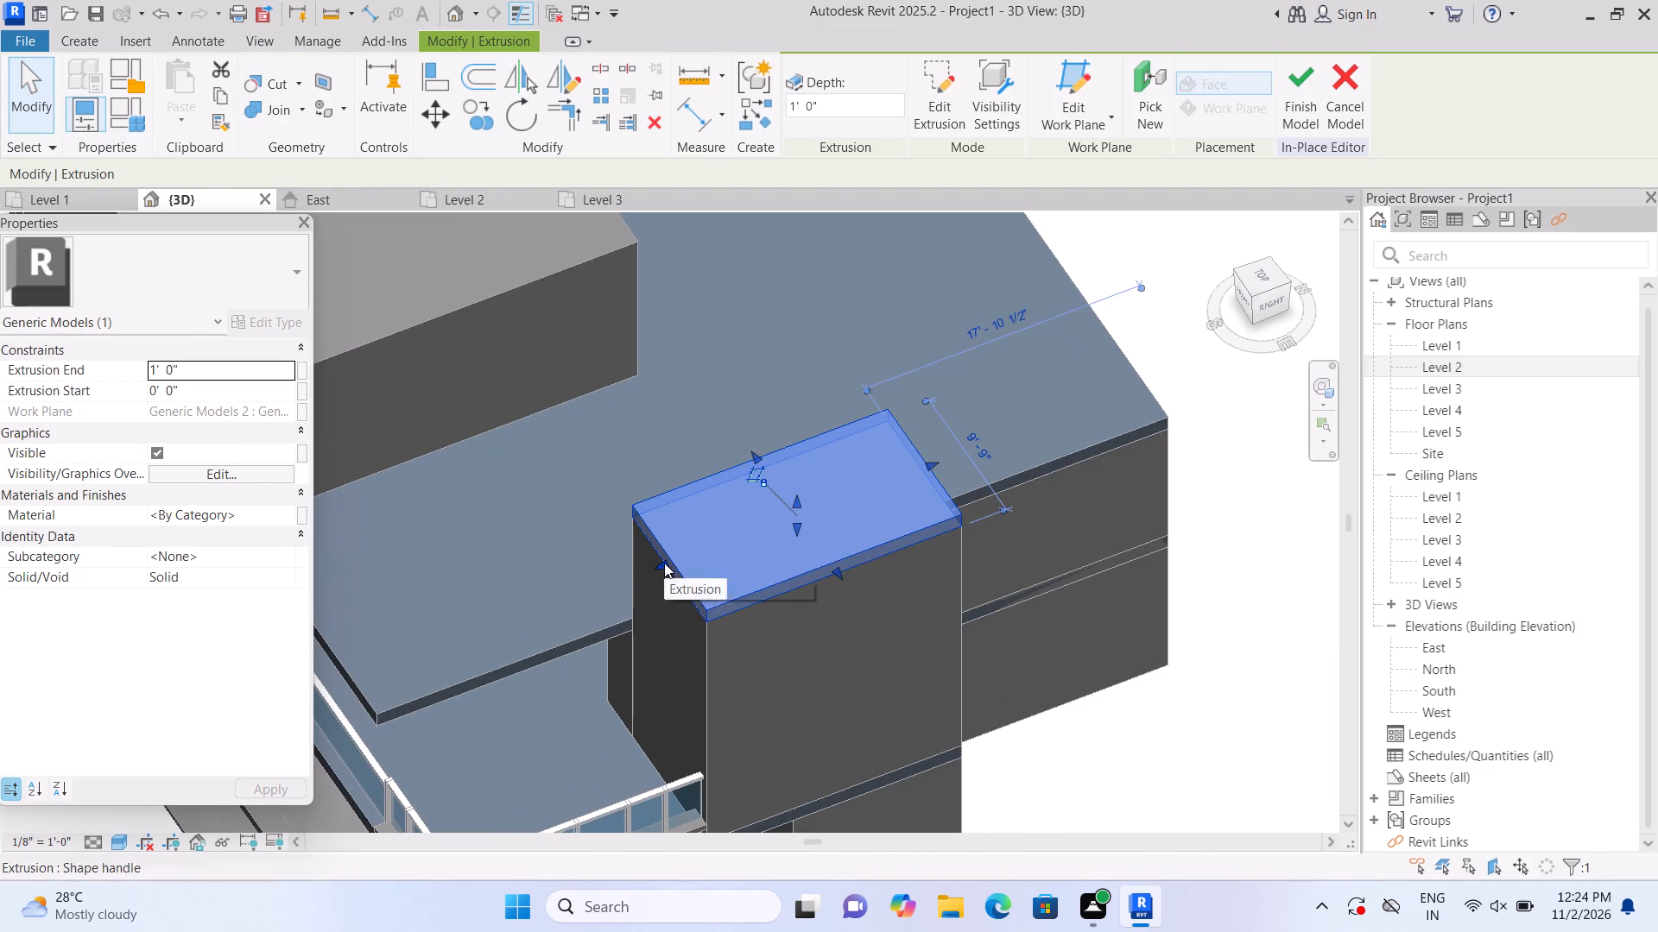
left_click_drag(664, 563, 639, 576)
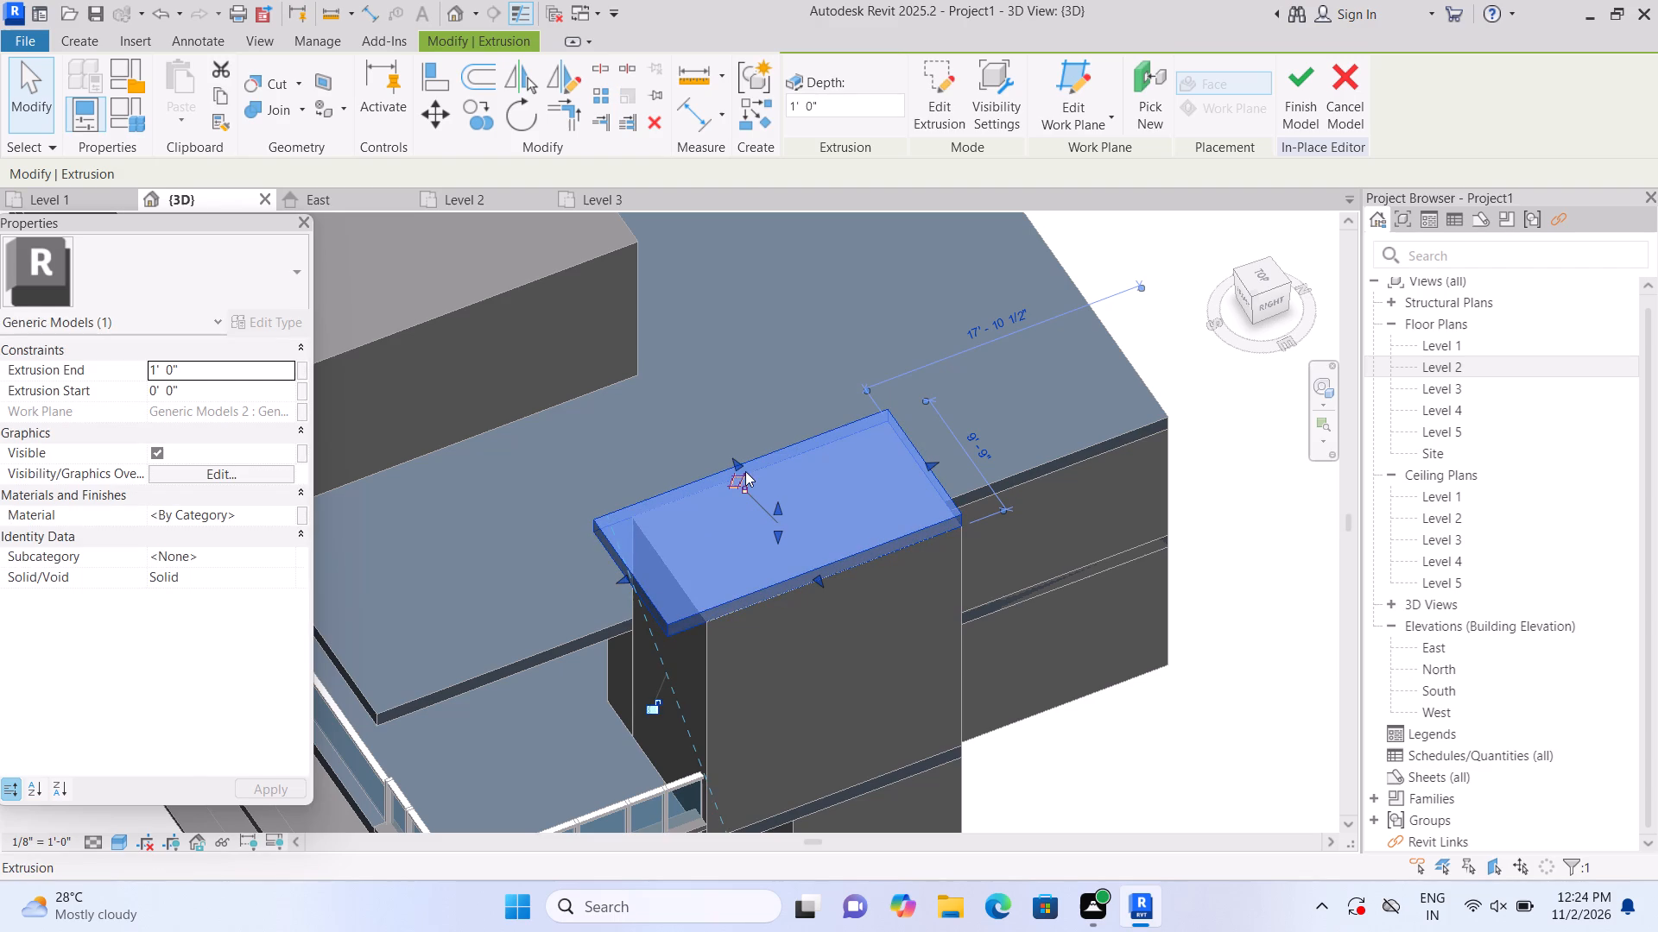
left_click_drag(736, 464, 729, 438)
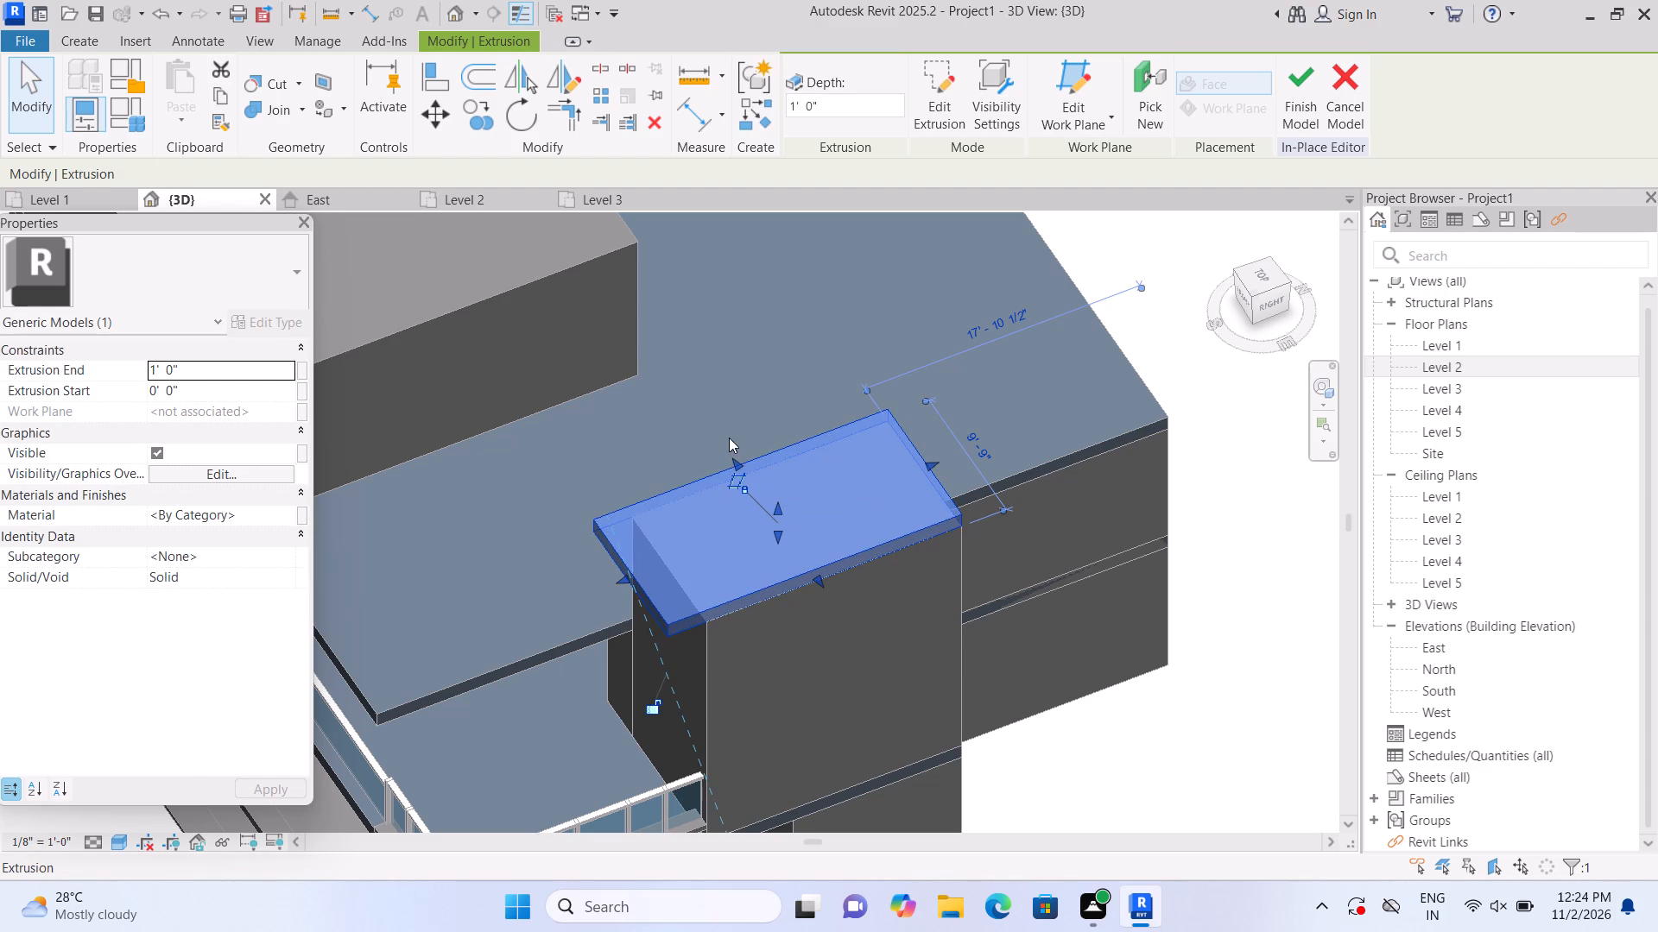
left_click_drag(729, 438, 727, 430)
scroll(735, 461, "up", 1)
left_click_drag(737, 463, 737, 459)
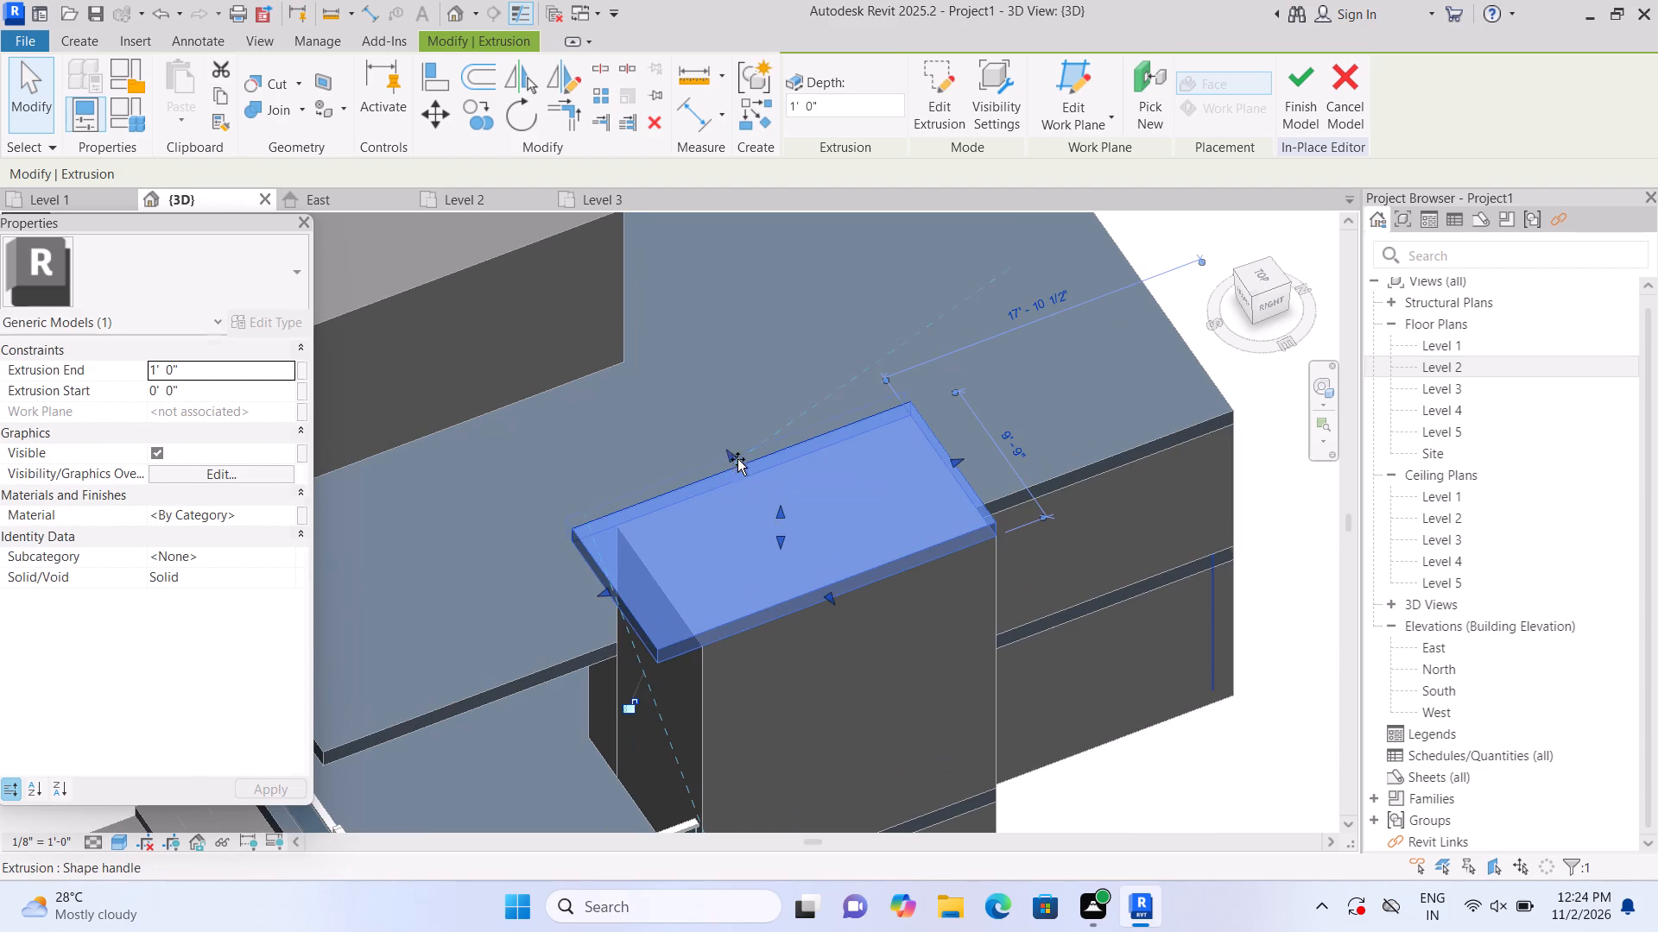
left_click_drag(737, 459, 729, 435)
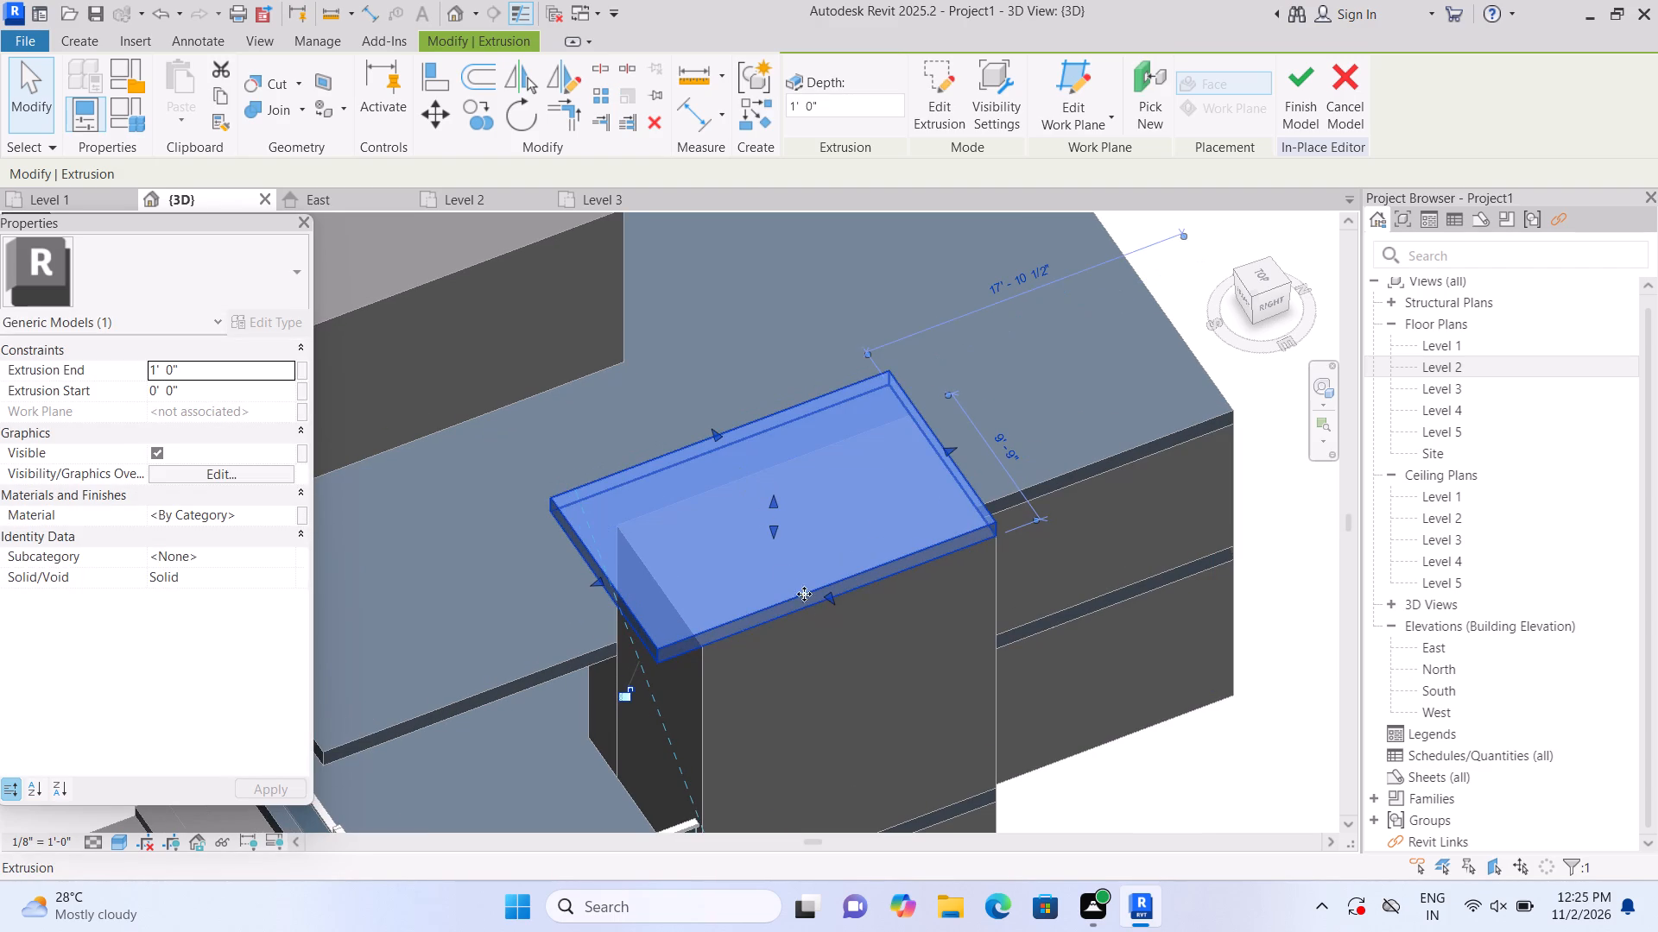
left_click_drag(829, 595, 847, 603)
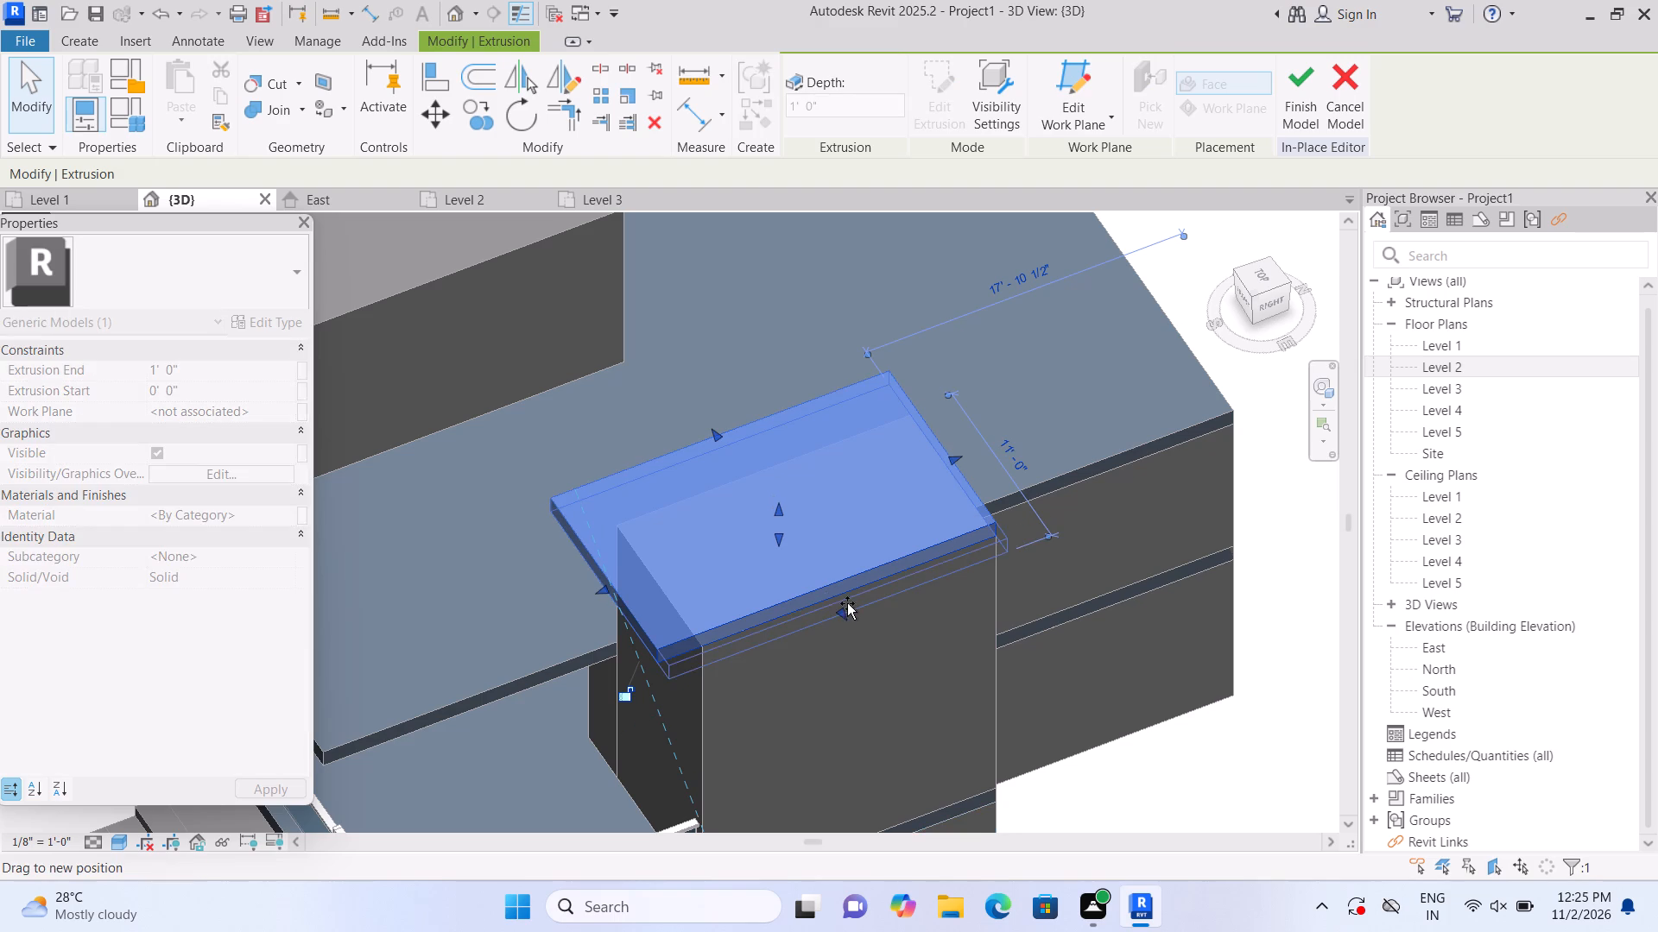
left_click_drag(847, 603, 864, 618)
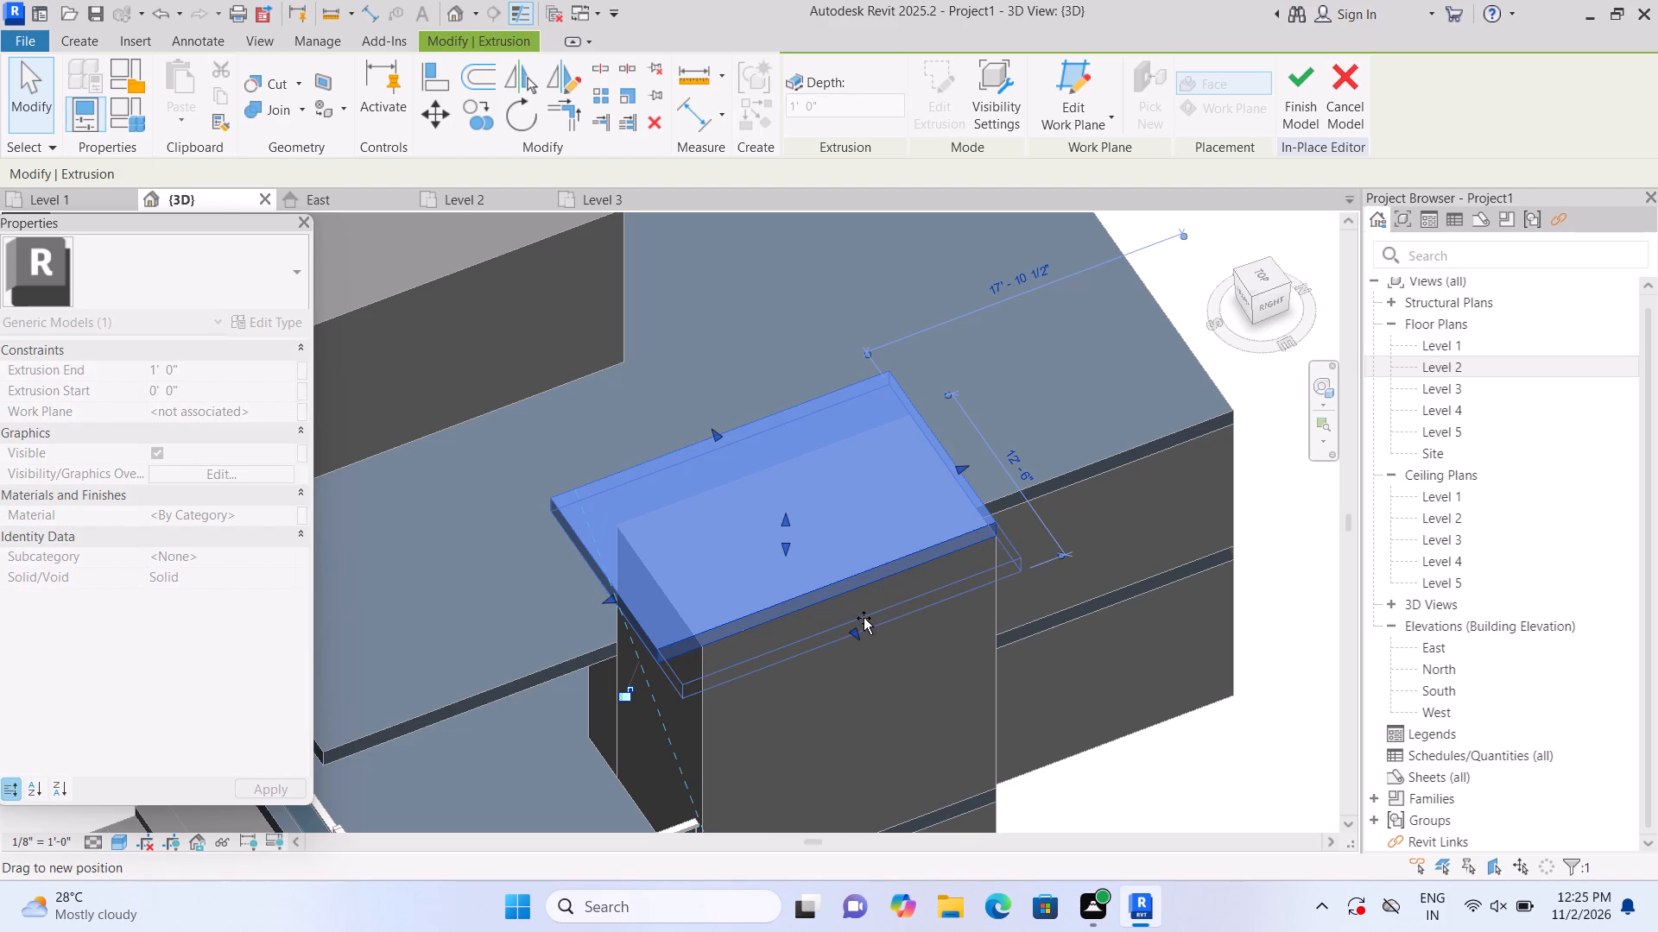
left_click_drag(864, 618, 863, 616)
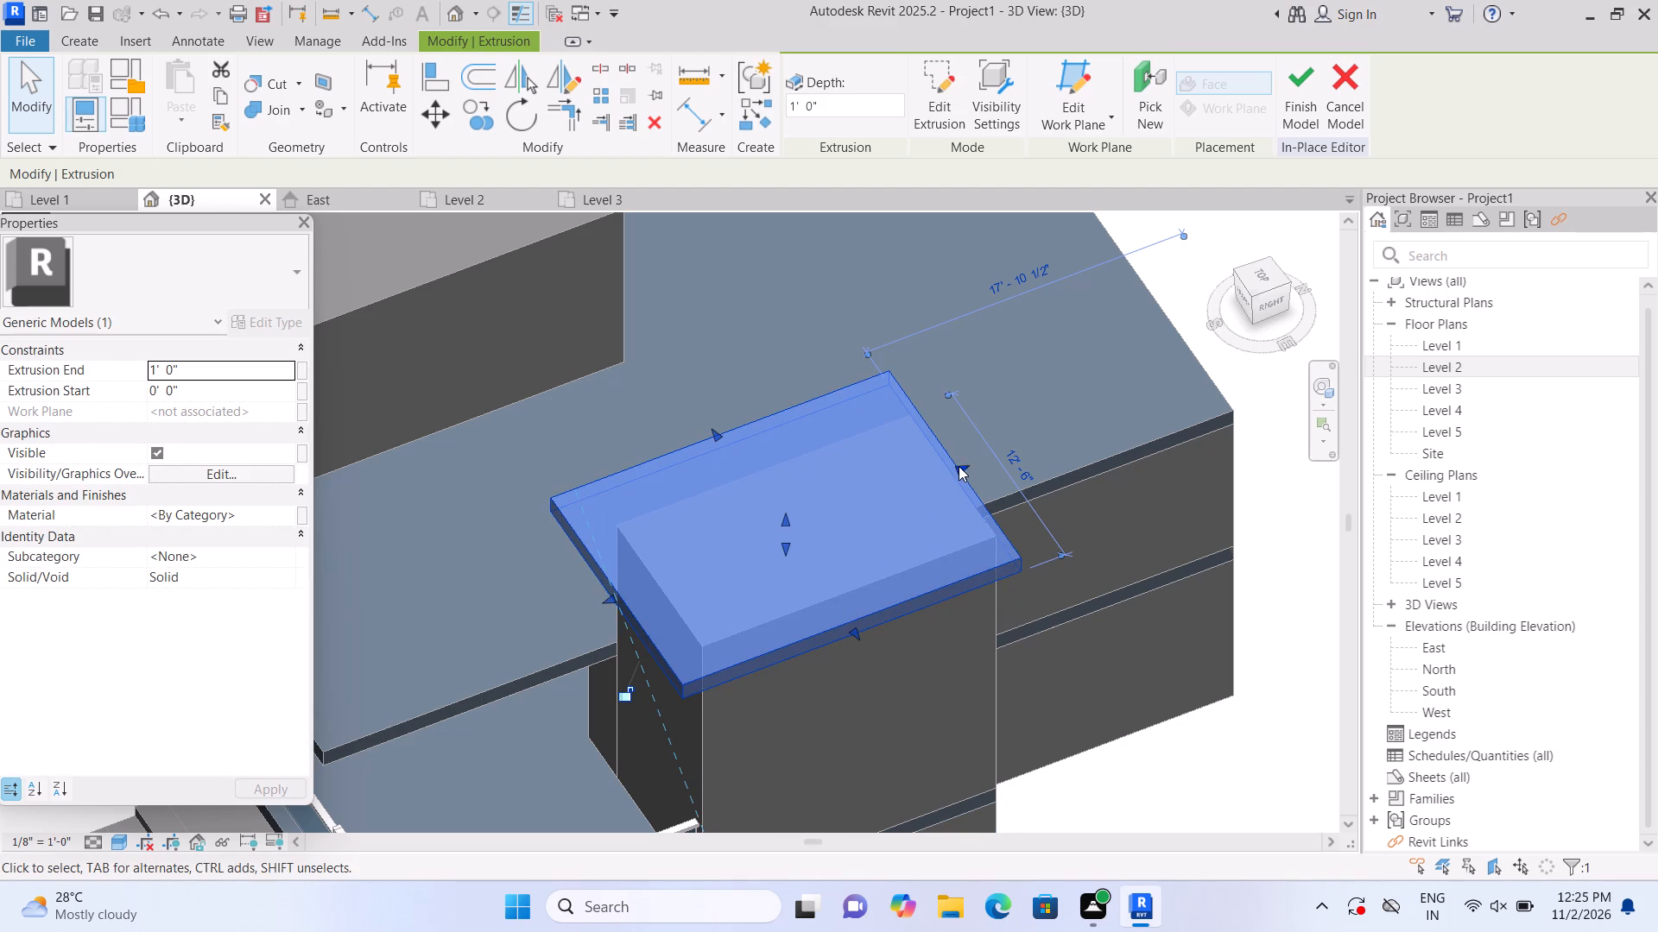
left_click_drag(959, 466, 990, 457)
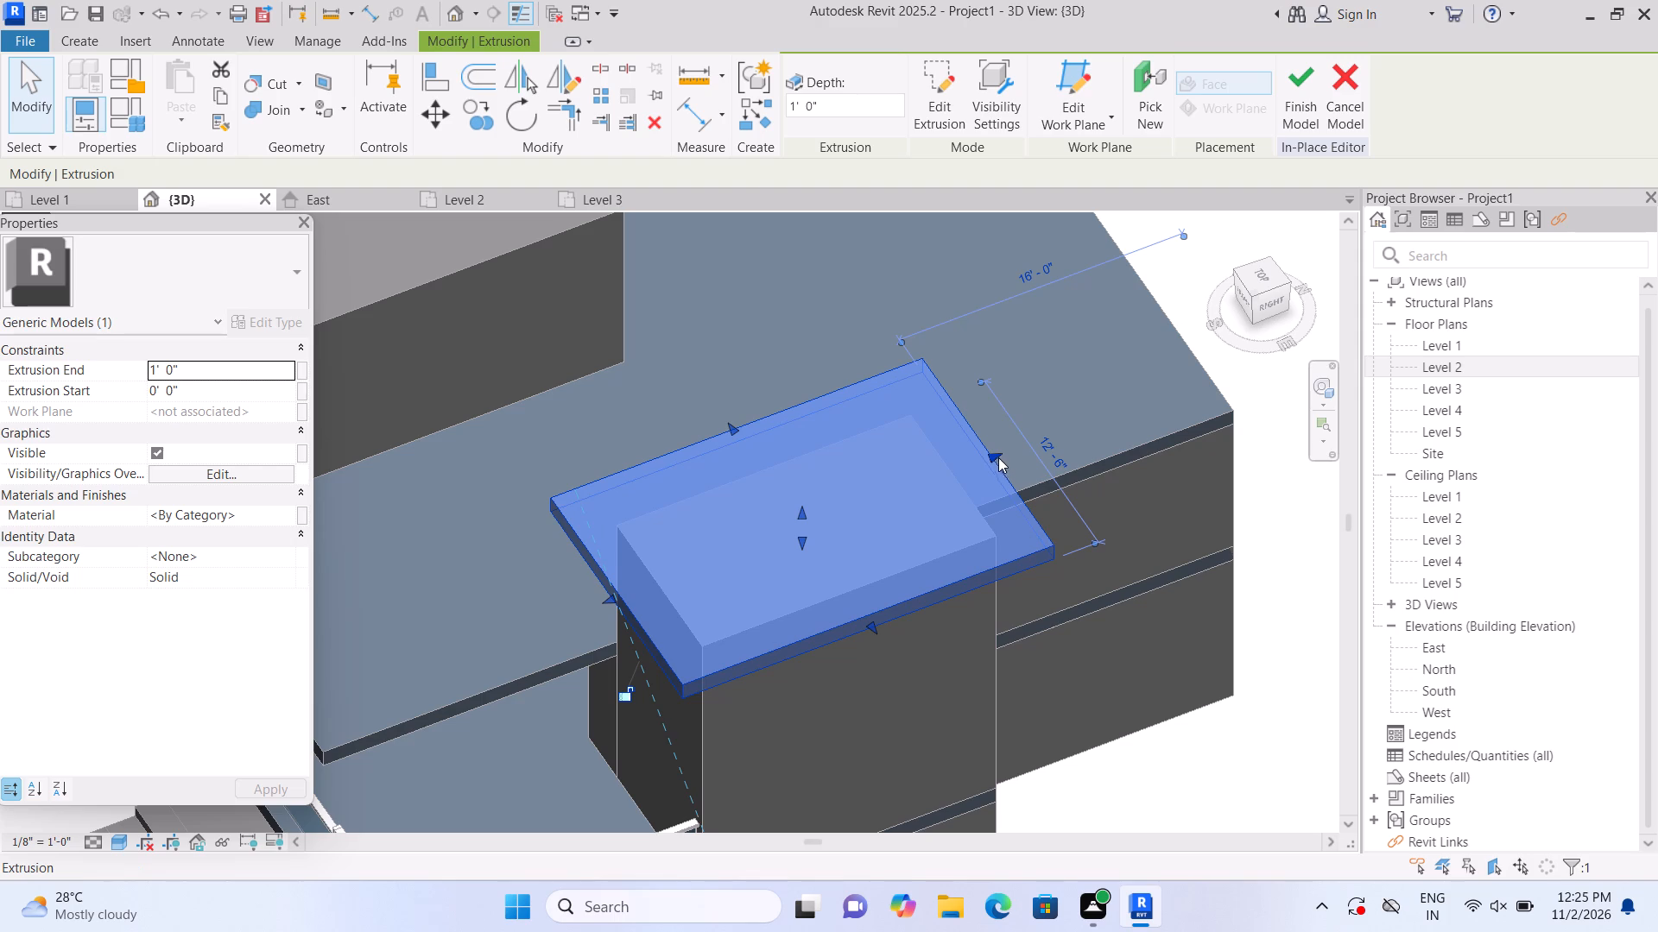
Stretch the tower's top slab further outward on three sides, to temporary dimensions of about 15' 6" and 14'.
left_click(994, 455)
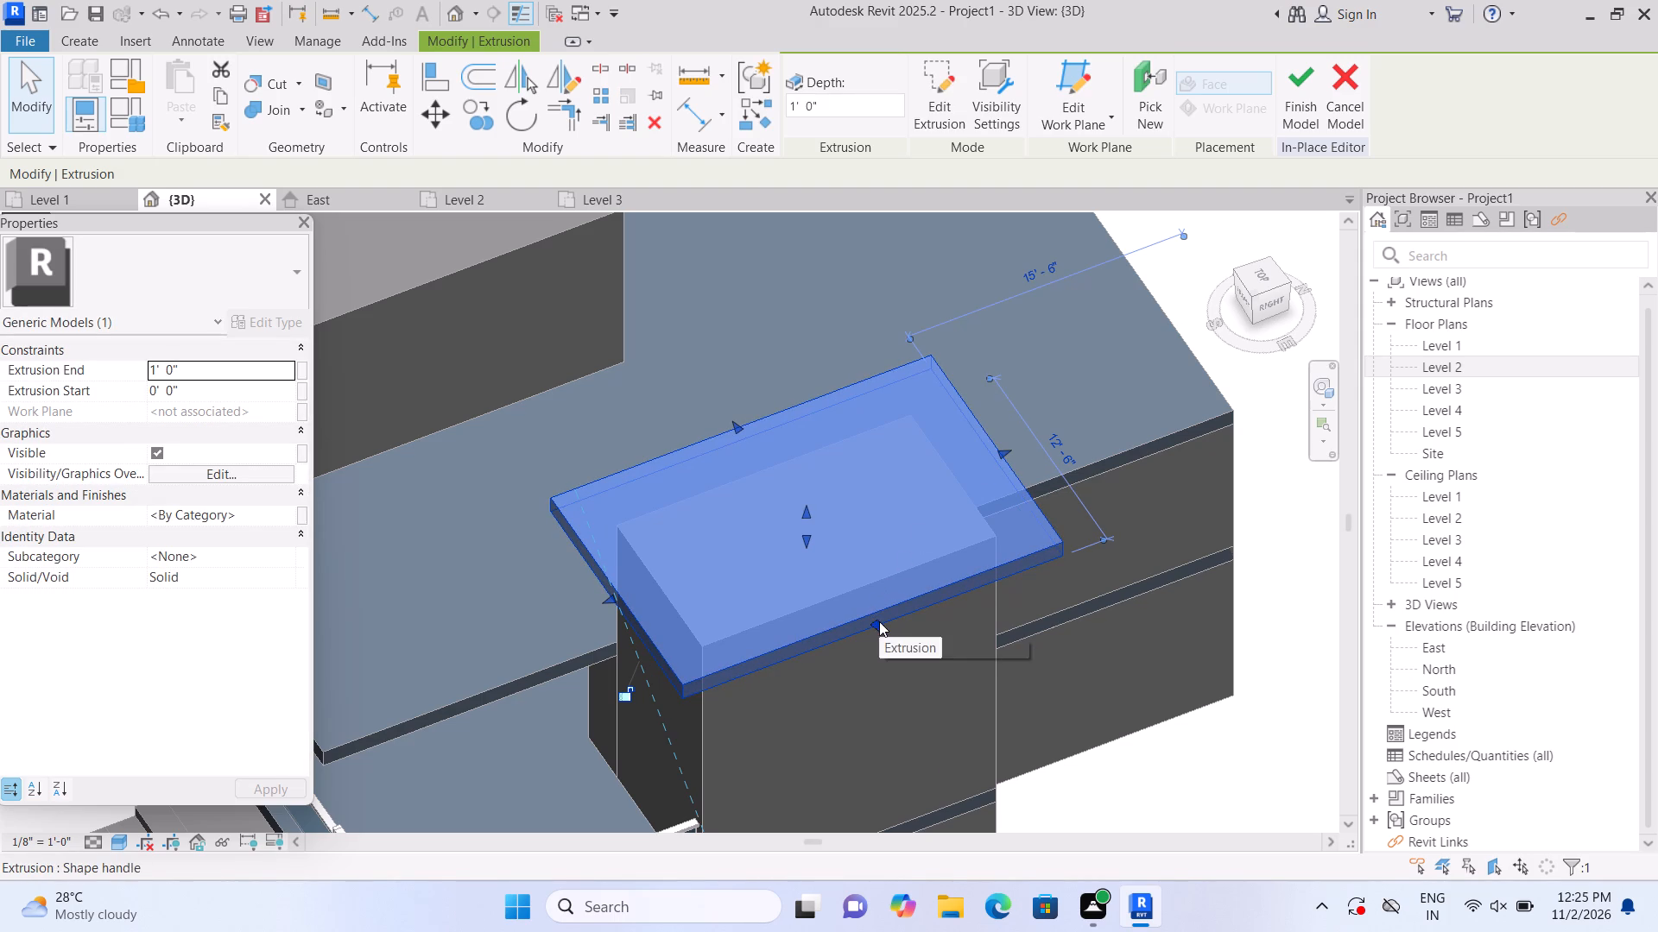
left_click_drag(883, 626, 900, 631)
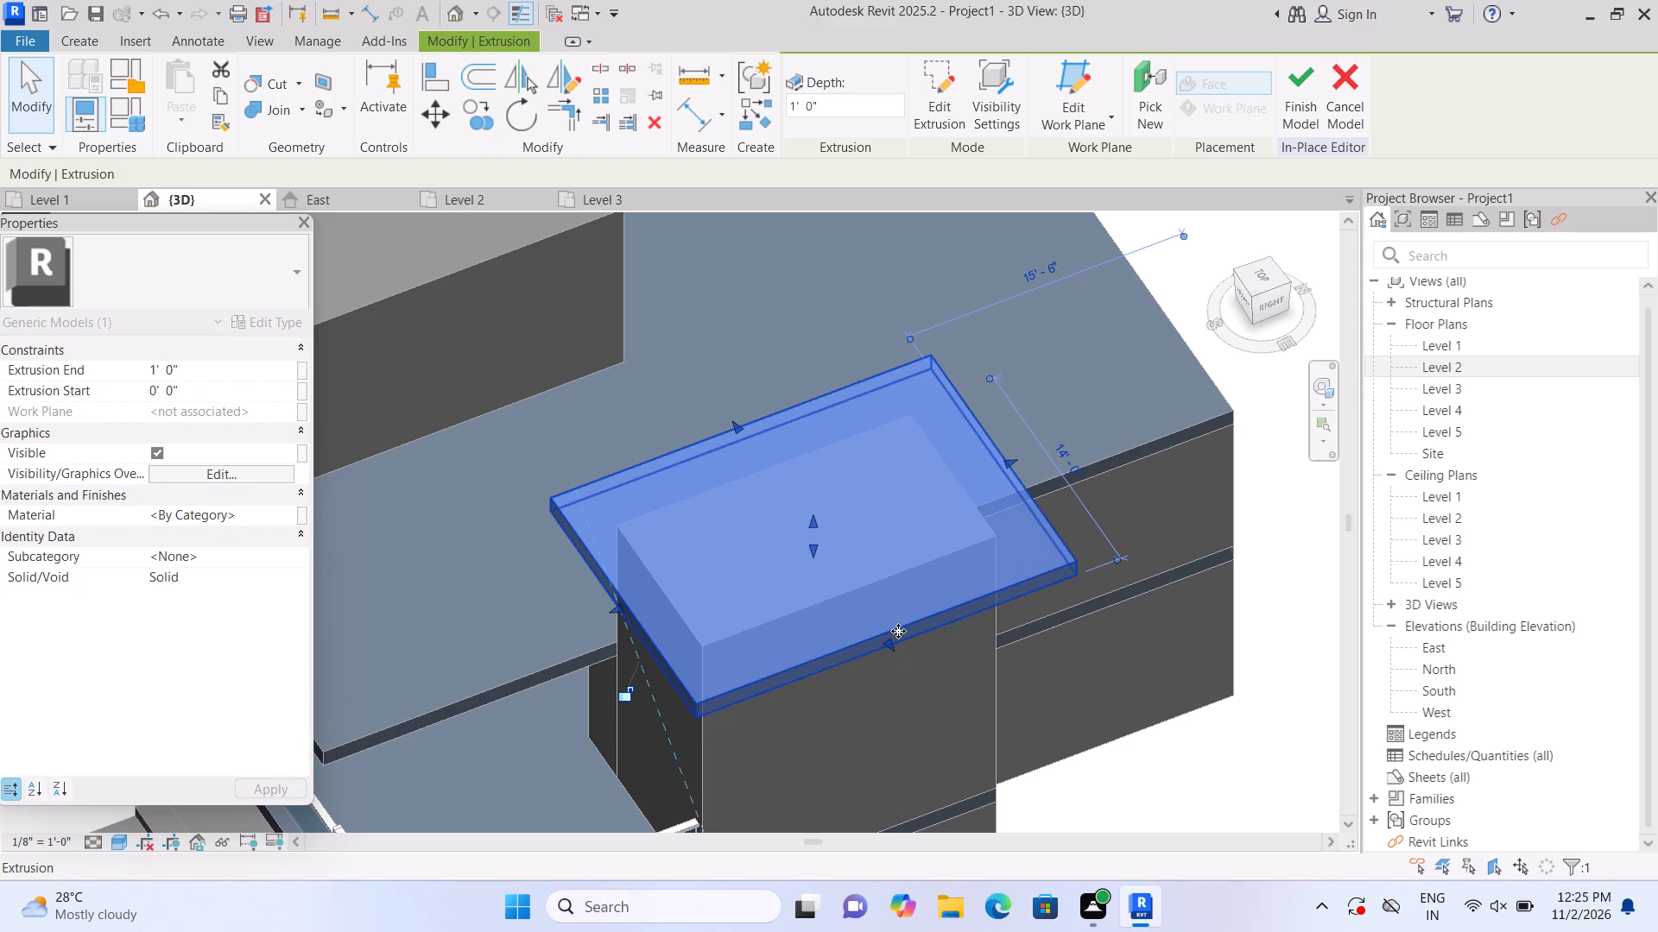
left_click_drag(616, 607, 603, 607)
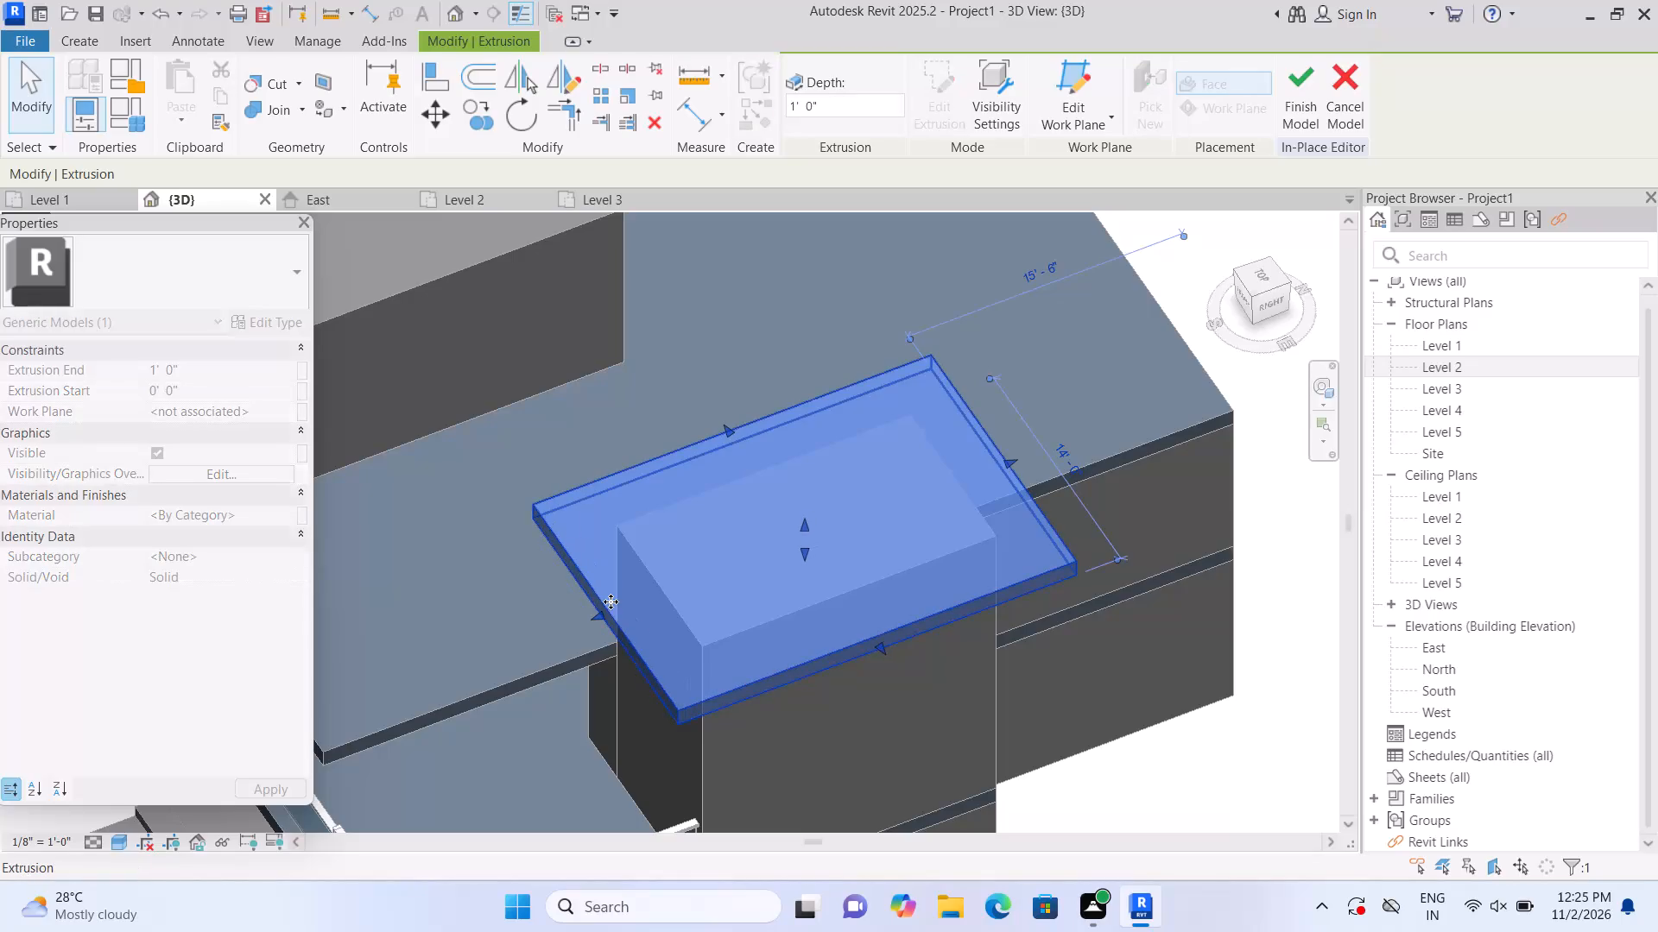
left_click(1189, 777)
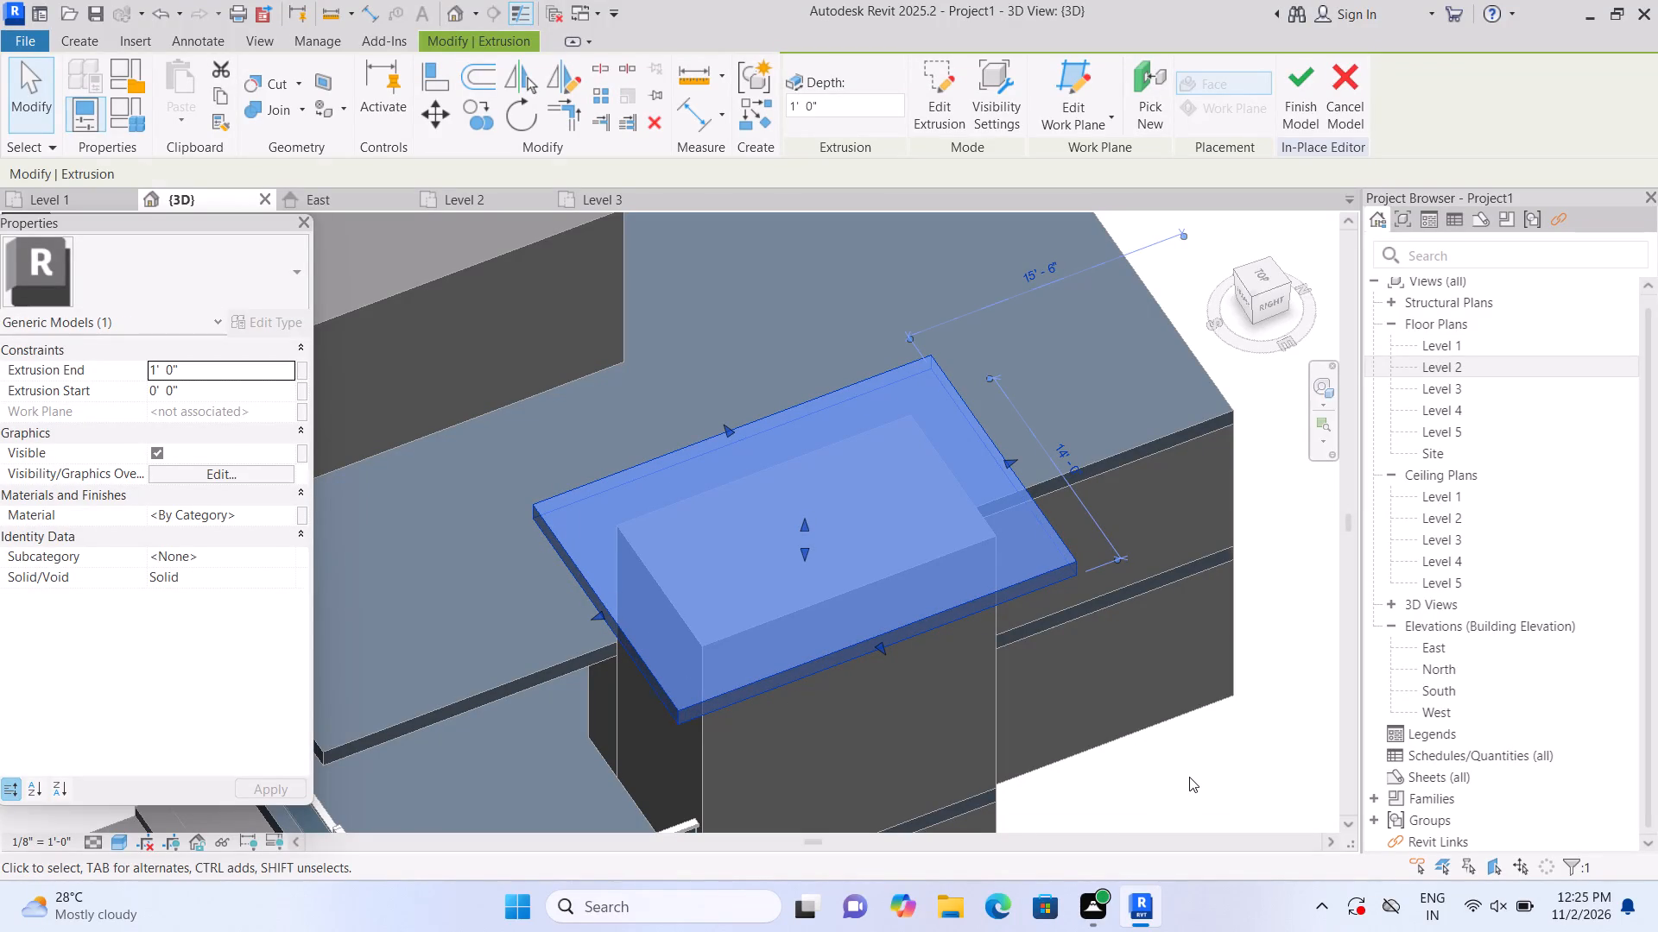
Finish the in-place Generic Models model containing the tower's overhanging top slab.
scroll(1205, 748, "down", 9)
middle_click_drag(718, 777, 654, 645)
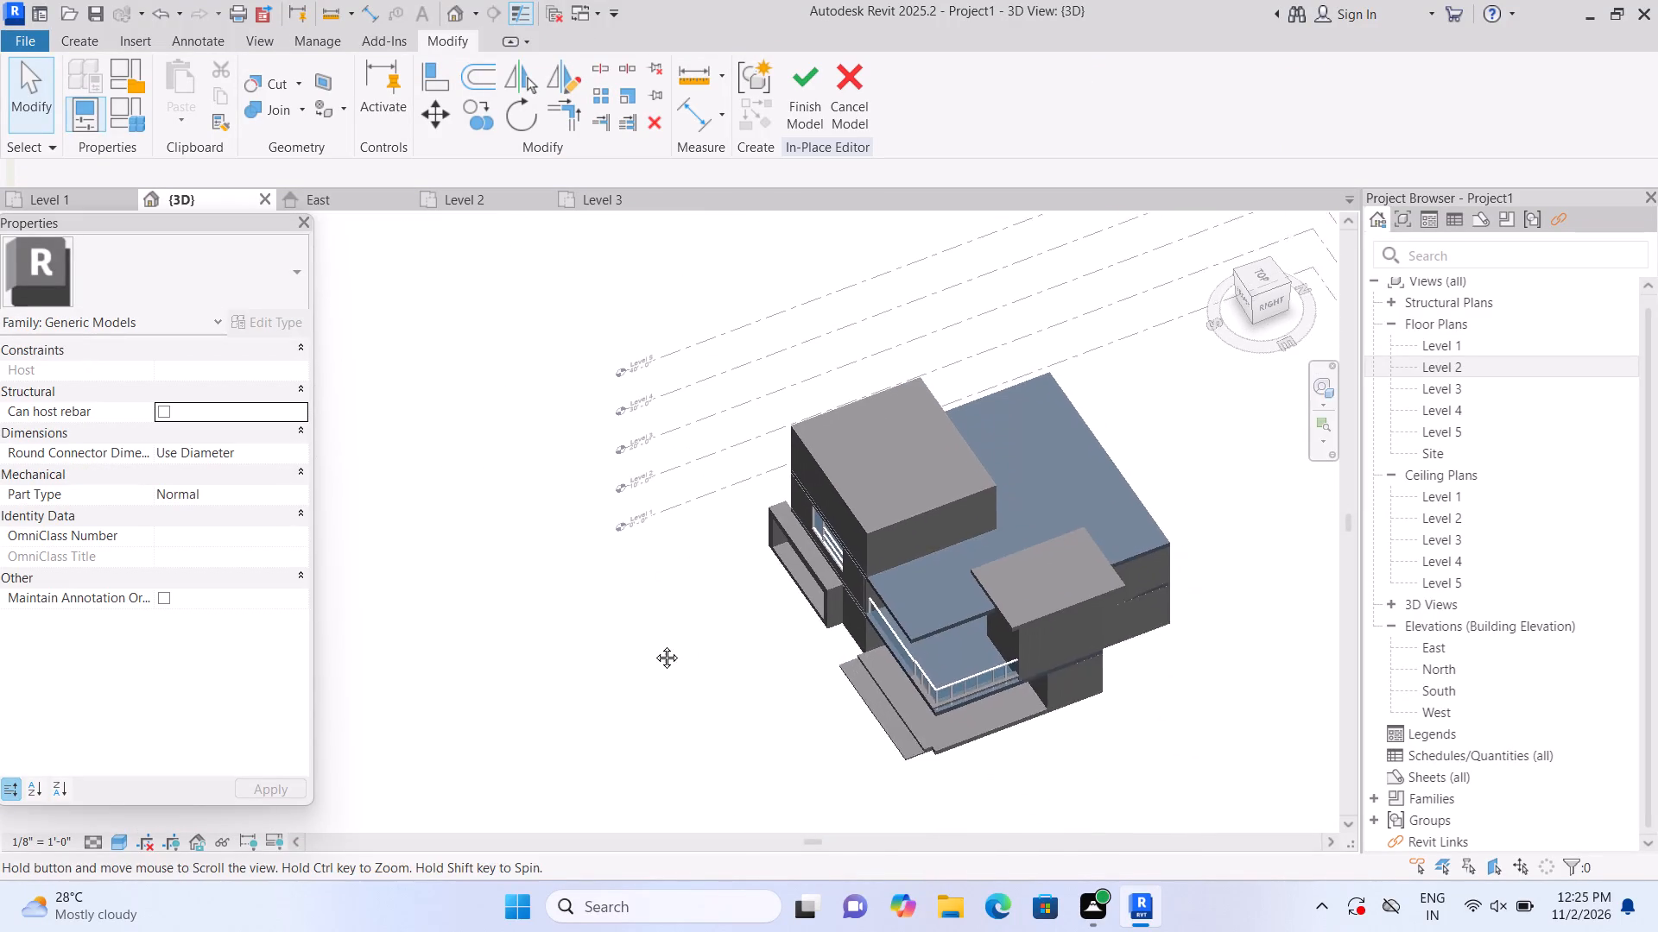
middle_click_drag(654, 645, 650, 642)
scroll(649, 642, "up", 1)
left_click(1224, 222)
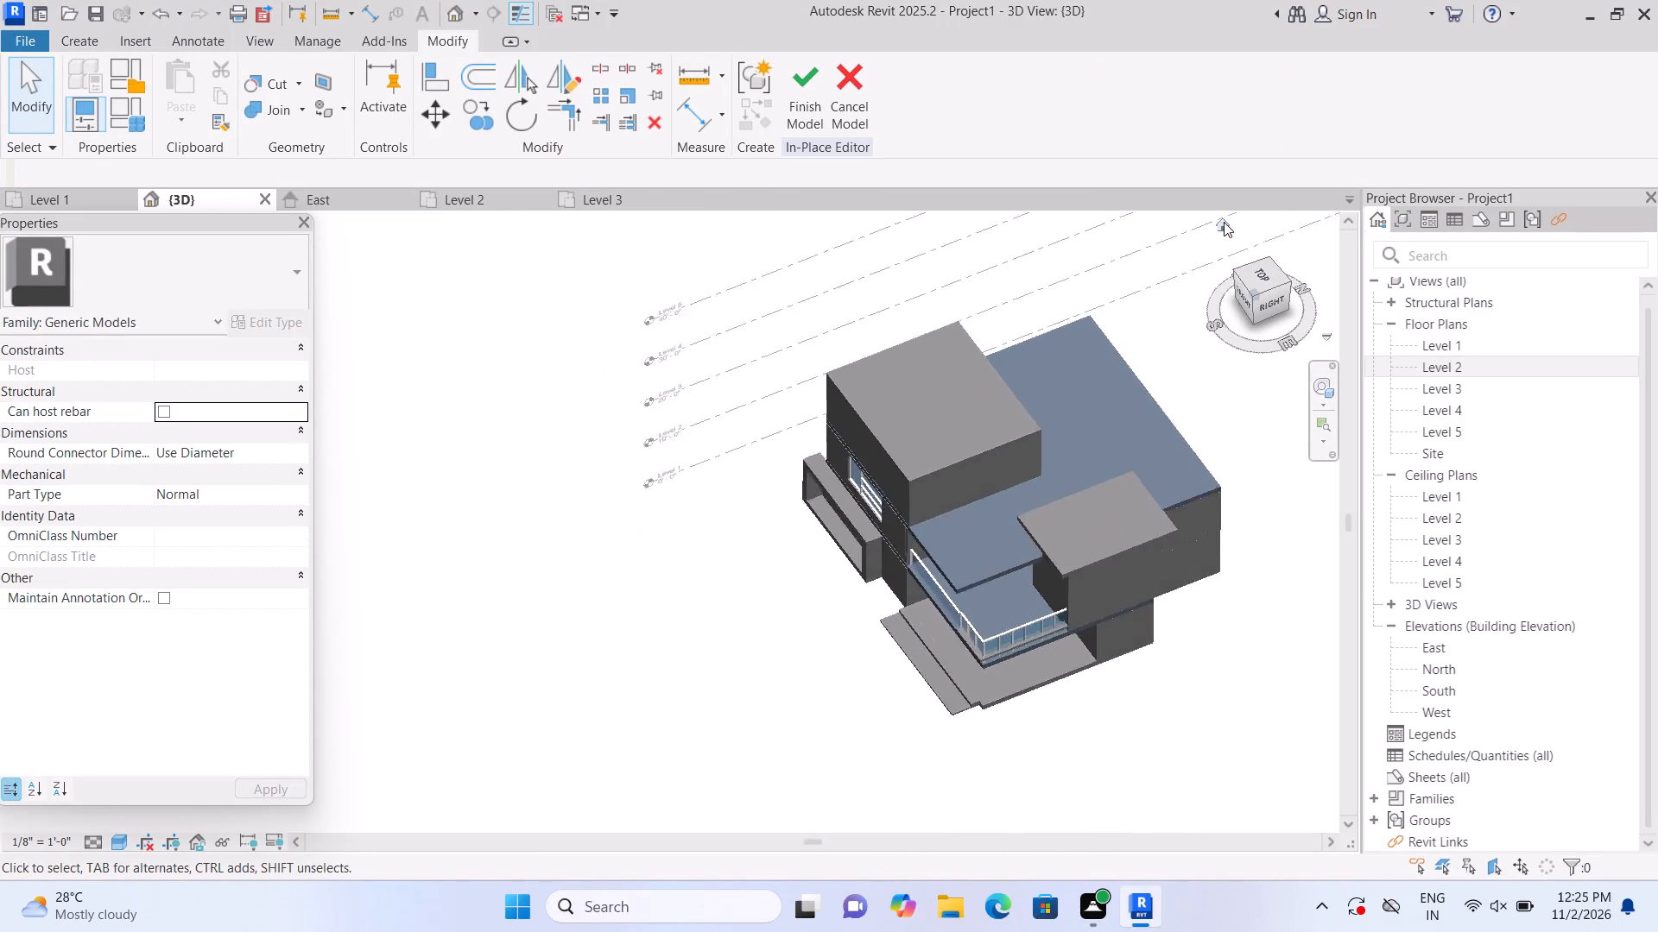
scroll(396, 517, "up", 5)
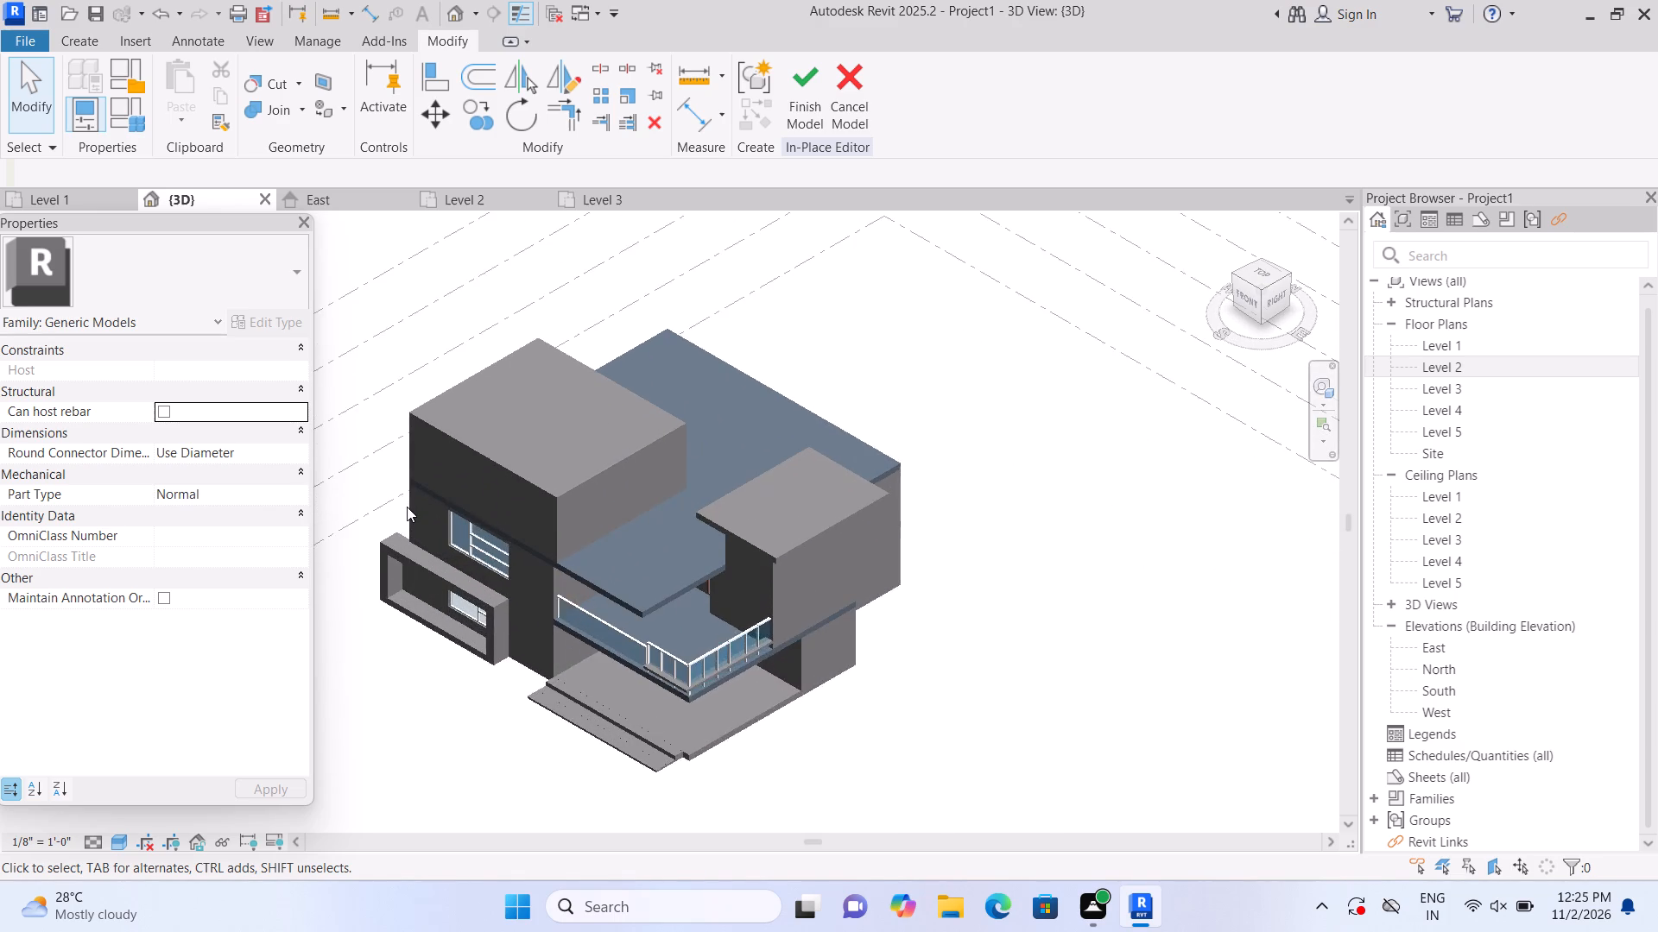
scroll(407, 507, "up", 2)
scroll(528, 450, "up", 1)
scroll(547, 454, "down", 2)
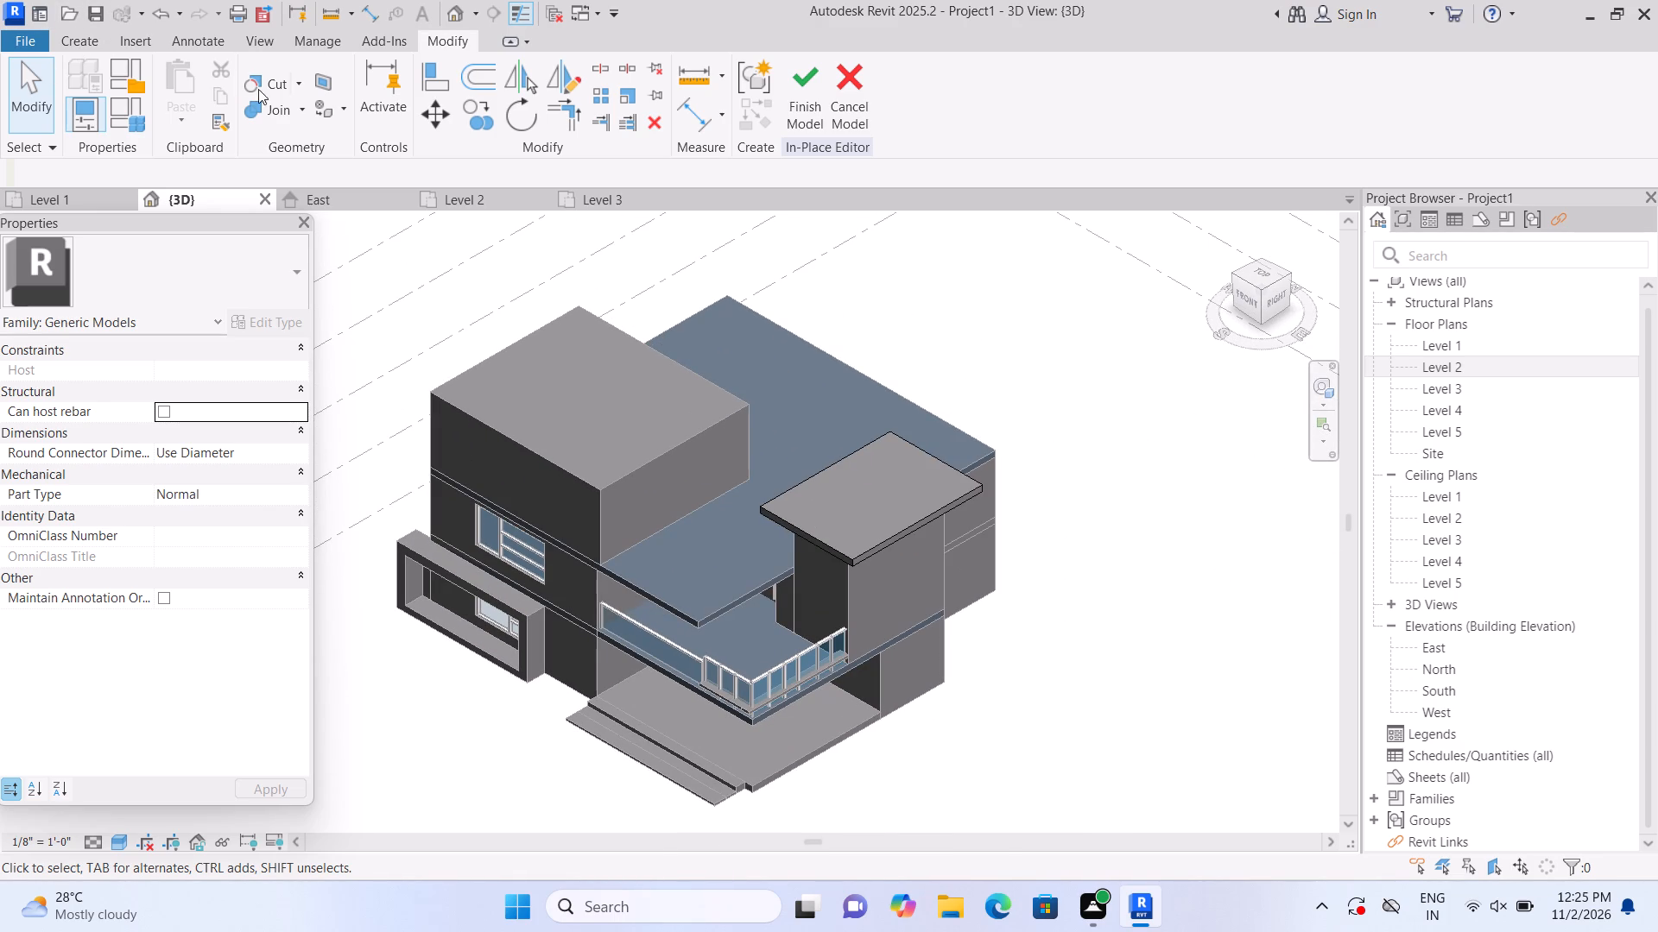
left_click(801, 112)
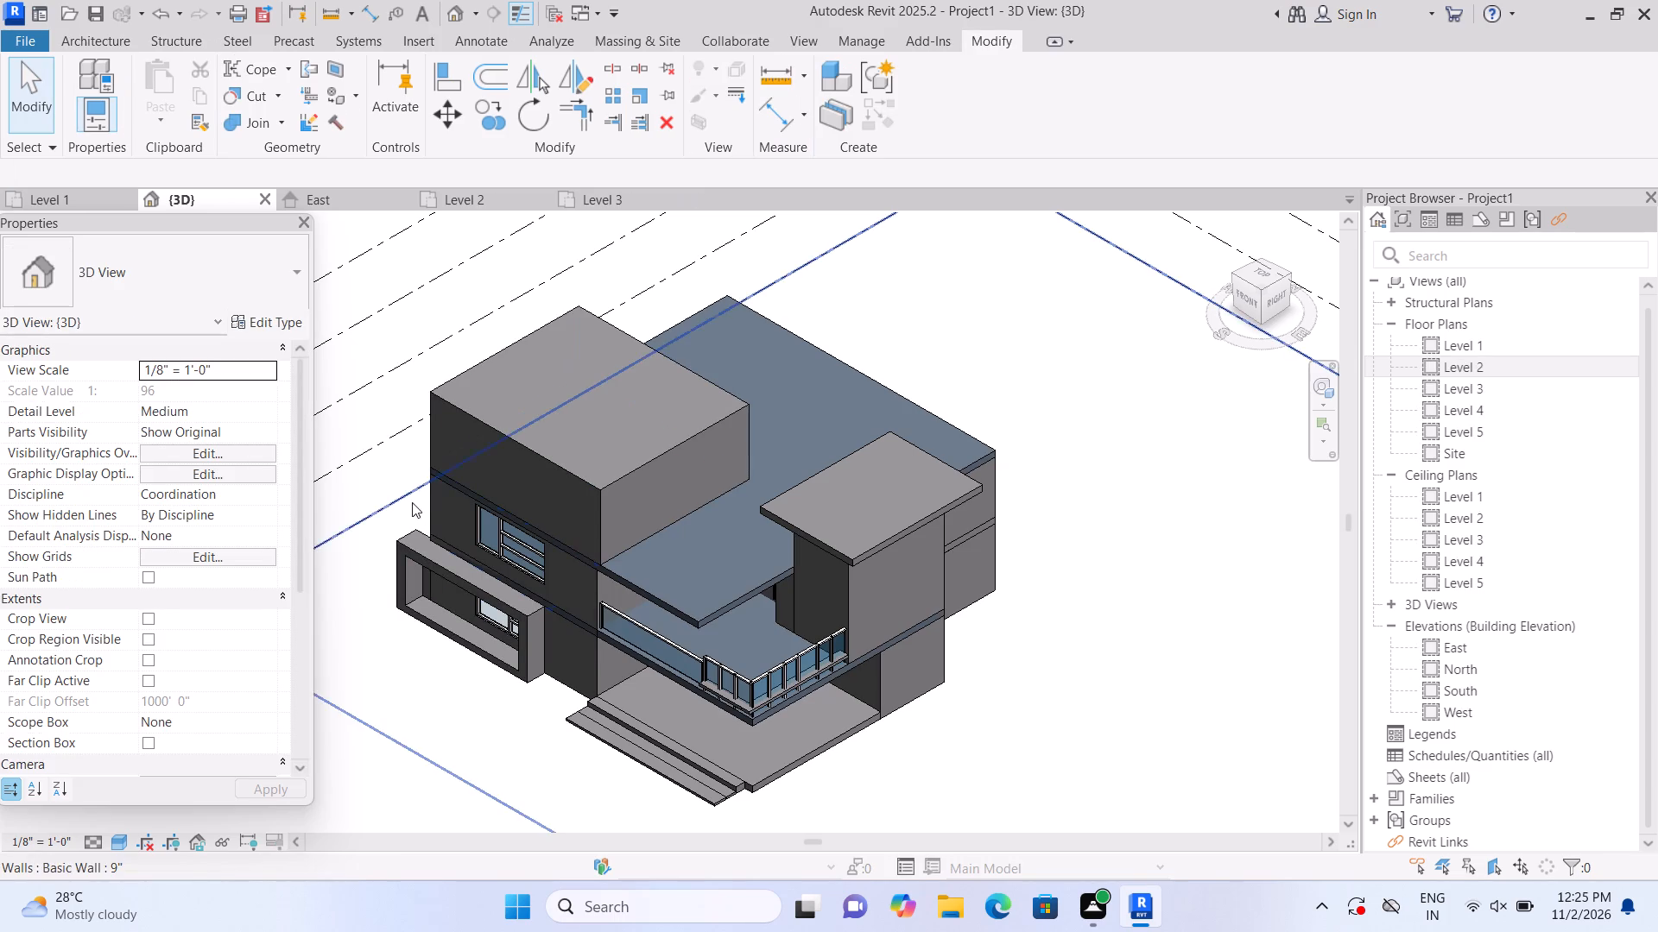
Open the large roof block for in-place editing and raise its top face slightly.
middle_click_drag(377, 740, 404, 739)
scroll(405, 739, "up", 1)
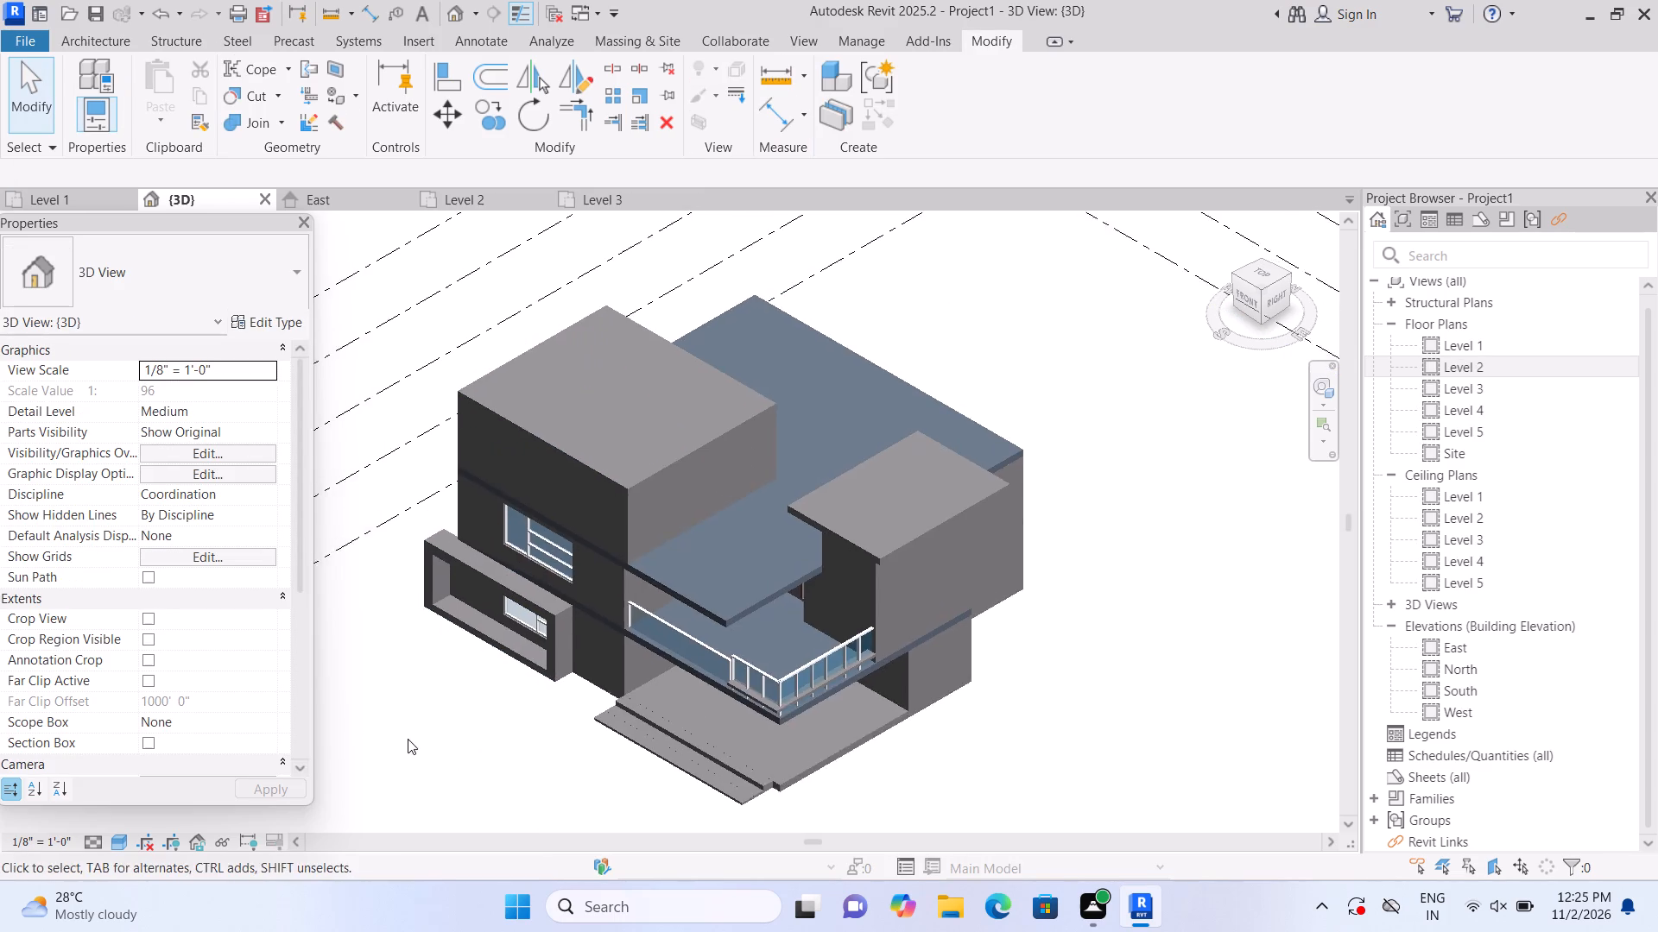
left_click(592, 440)
scroll(594, 440, "up", 1)
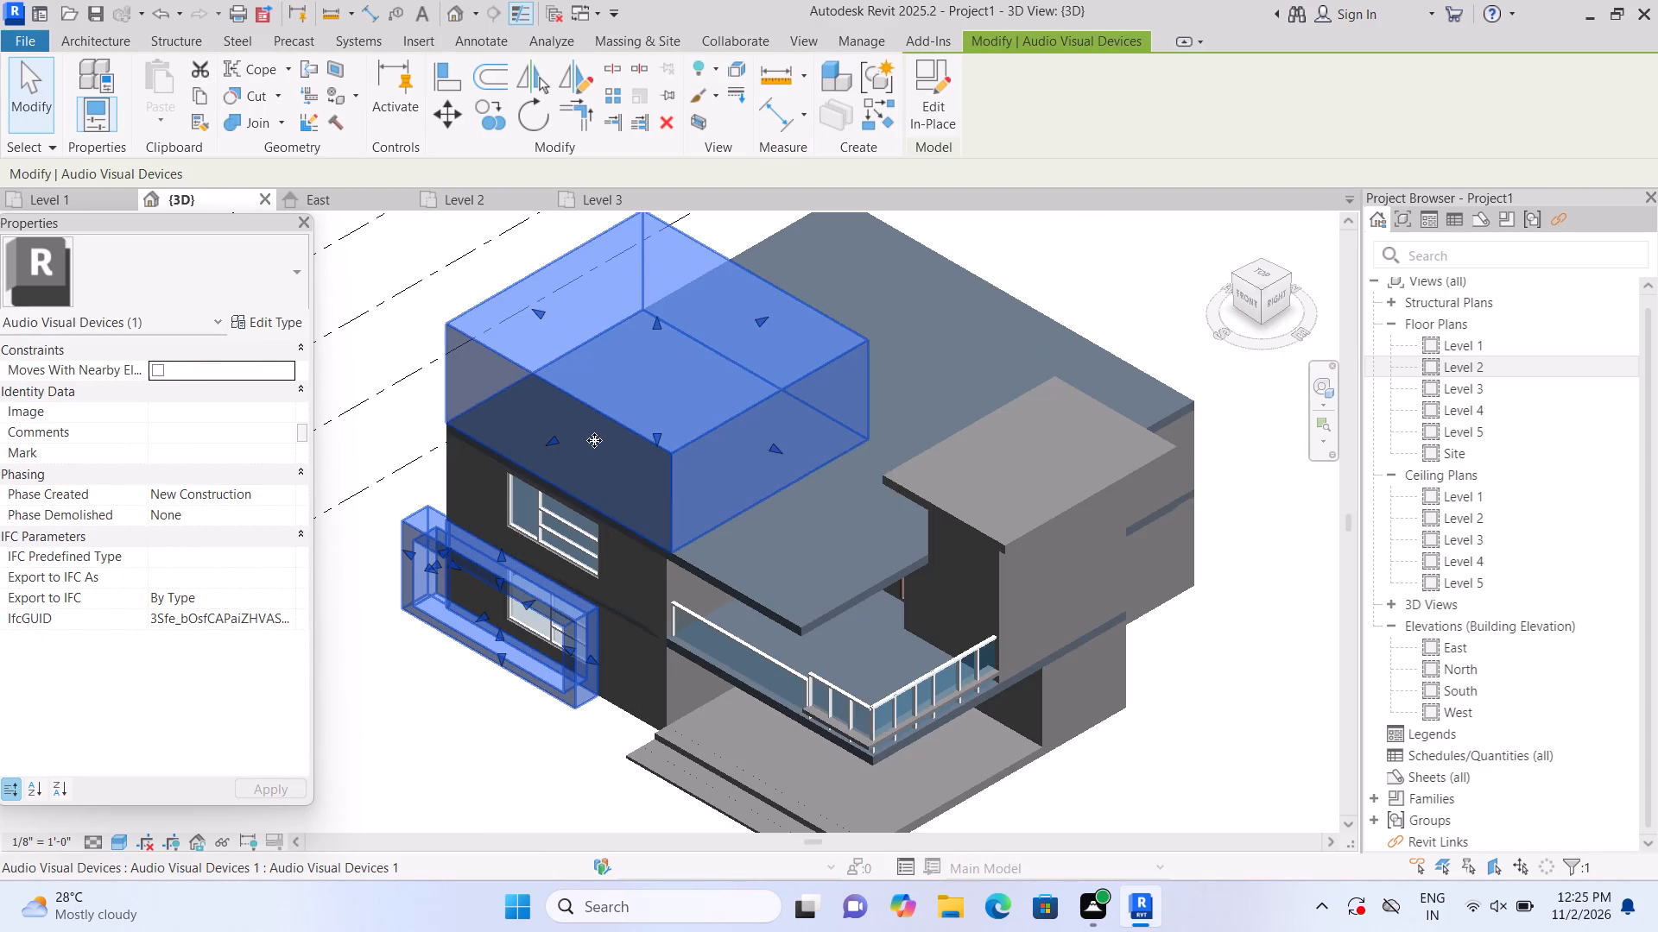
left_click(943, 105)
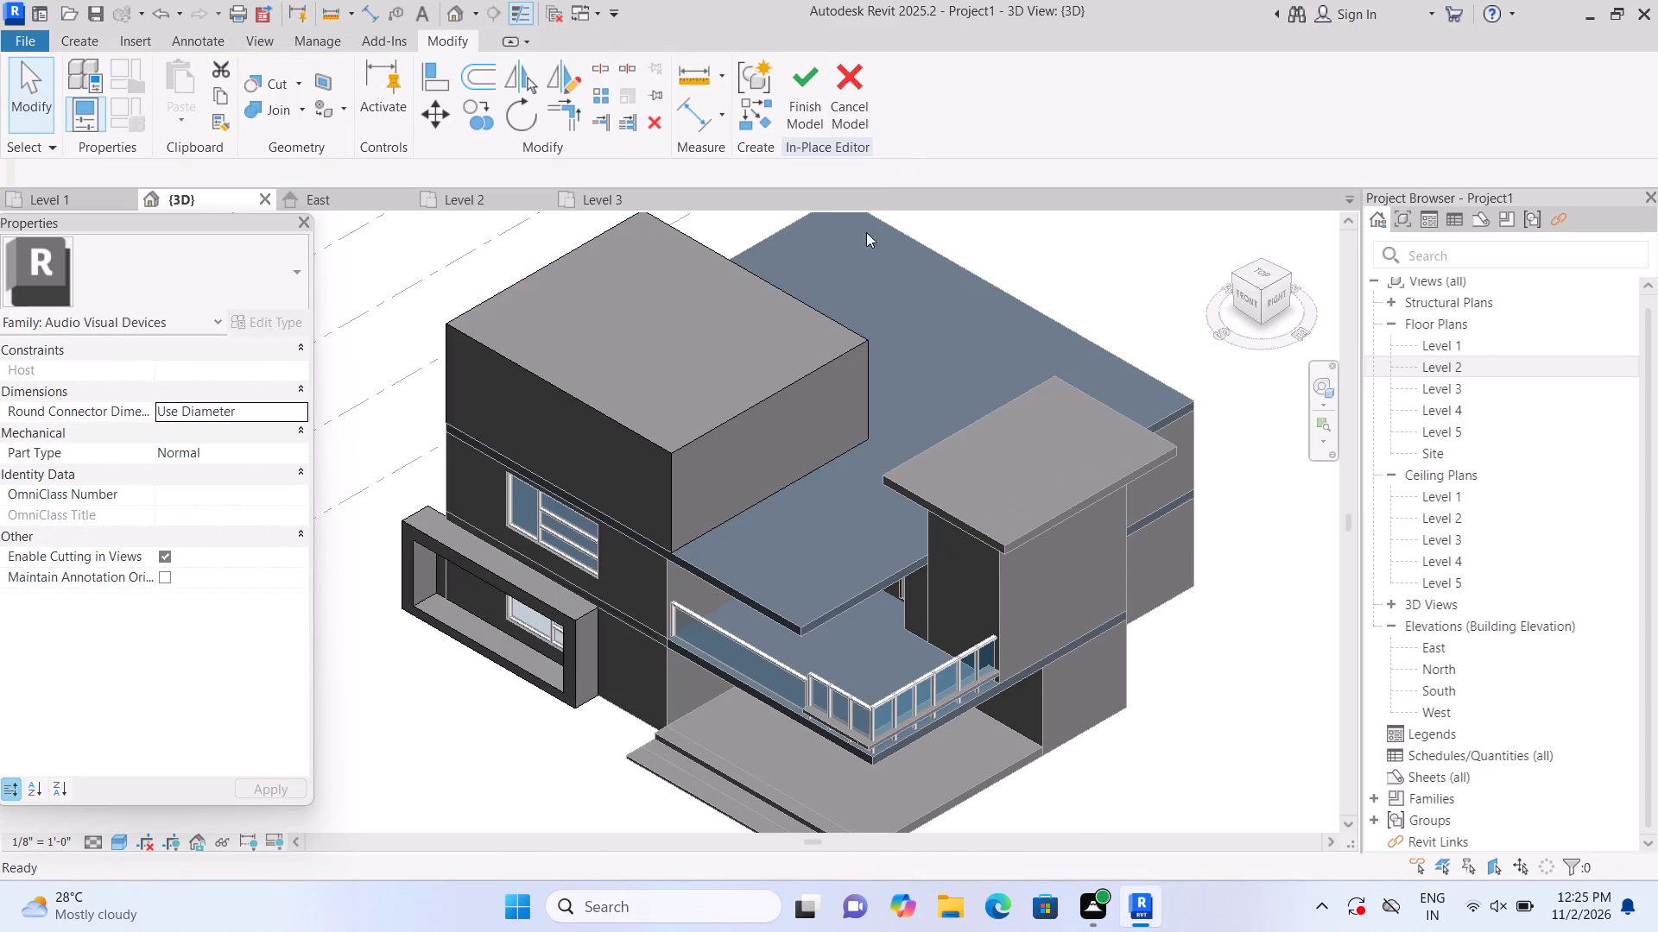
left_click(694, 407)
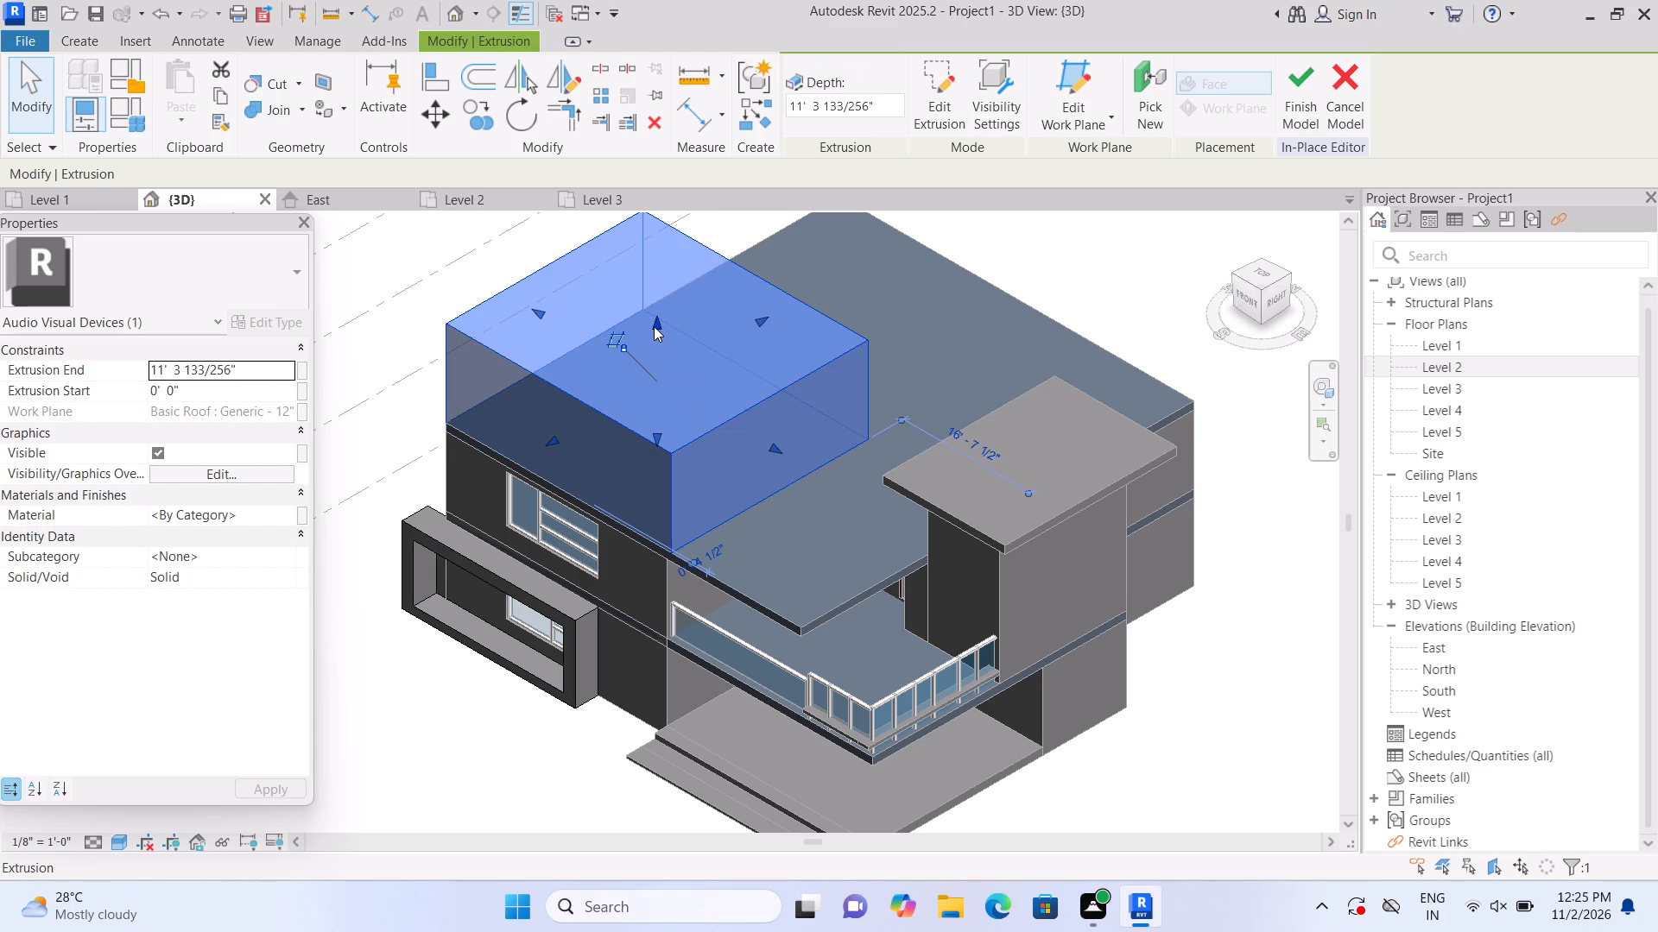
middle_click_drag(387, 744, 427, 781)
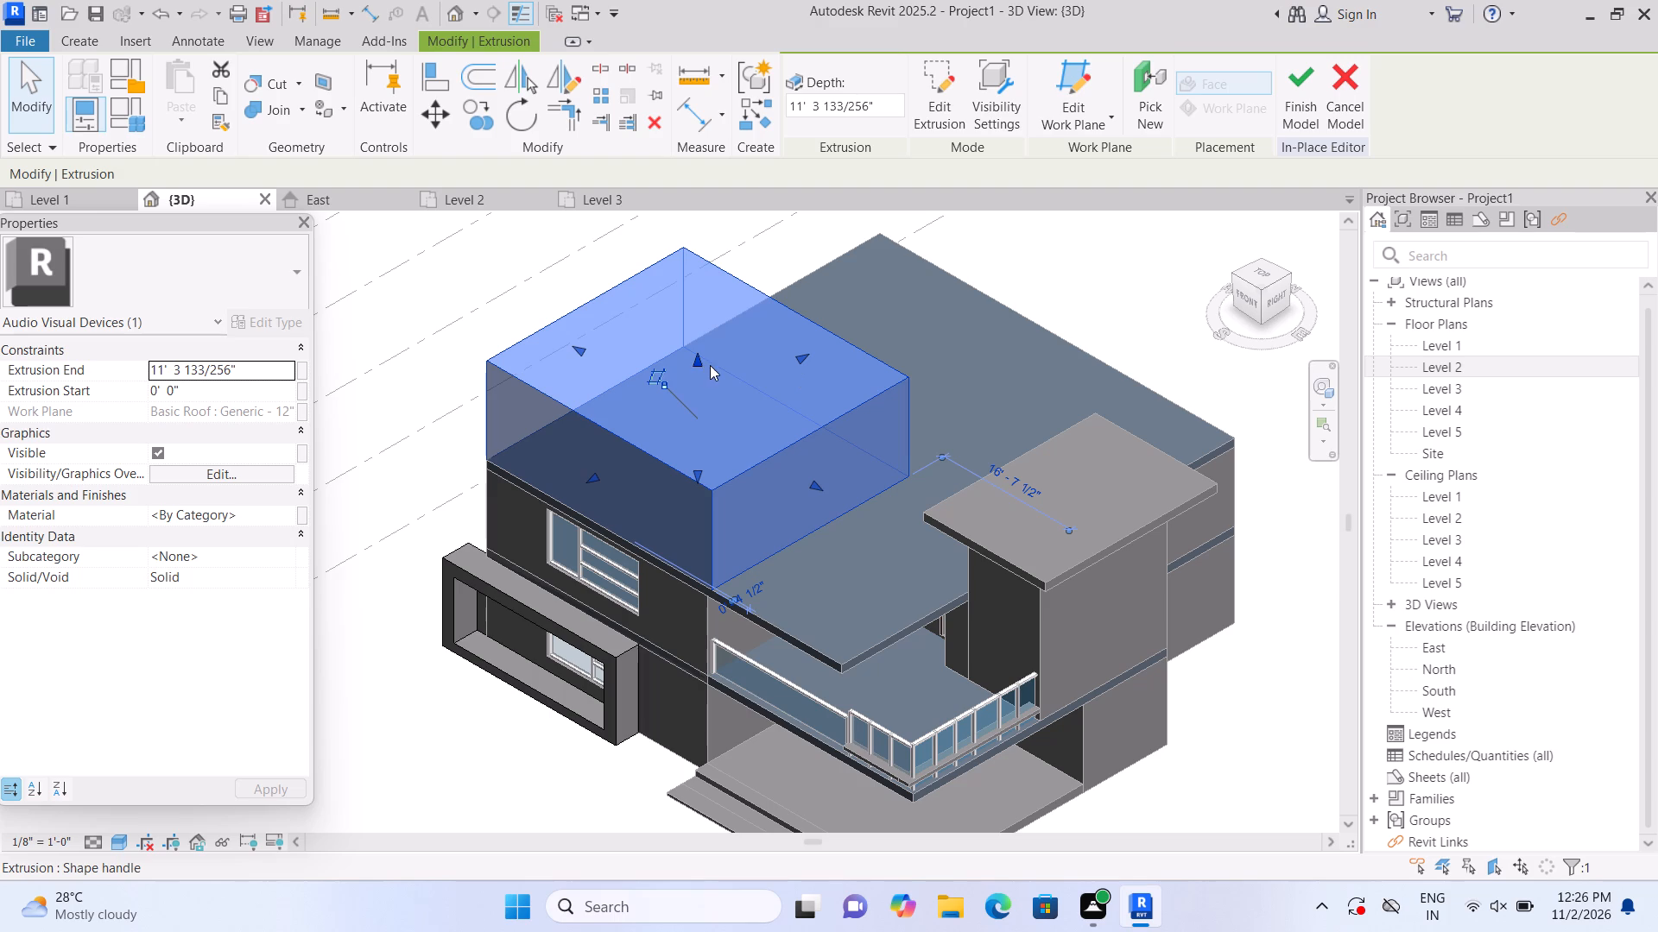
left_click_drag(698, 360, 702, 349)
double_click(385, 638)
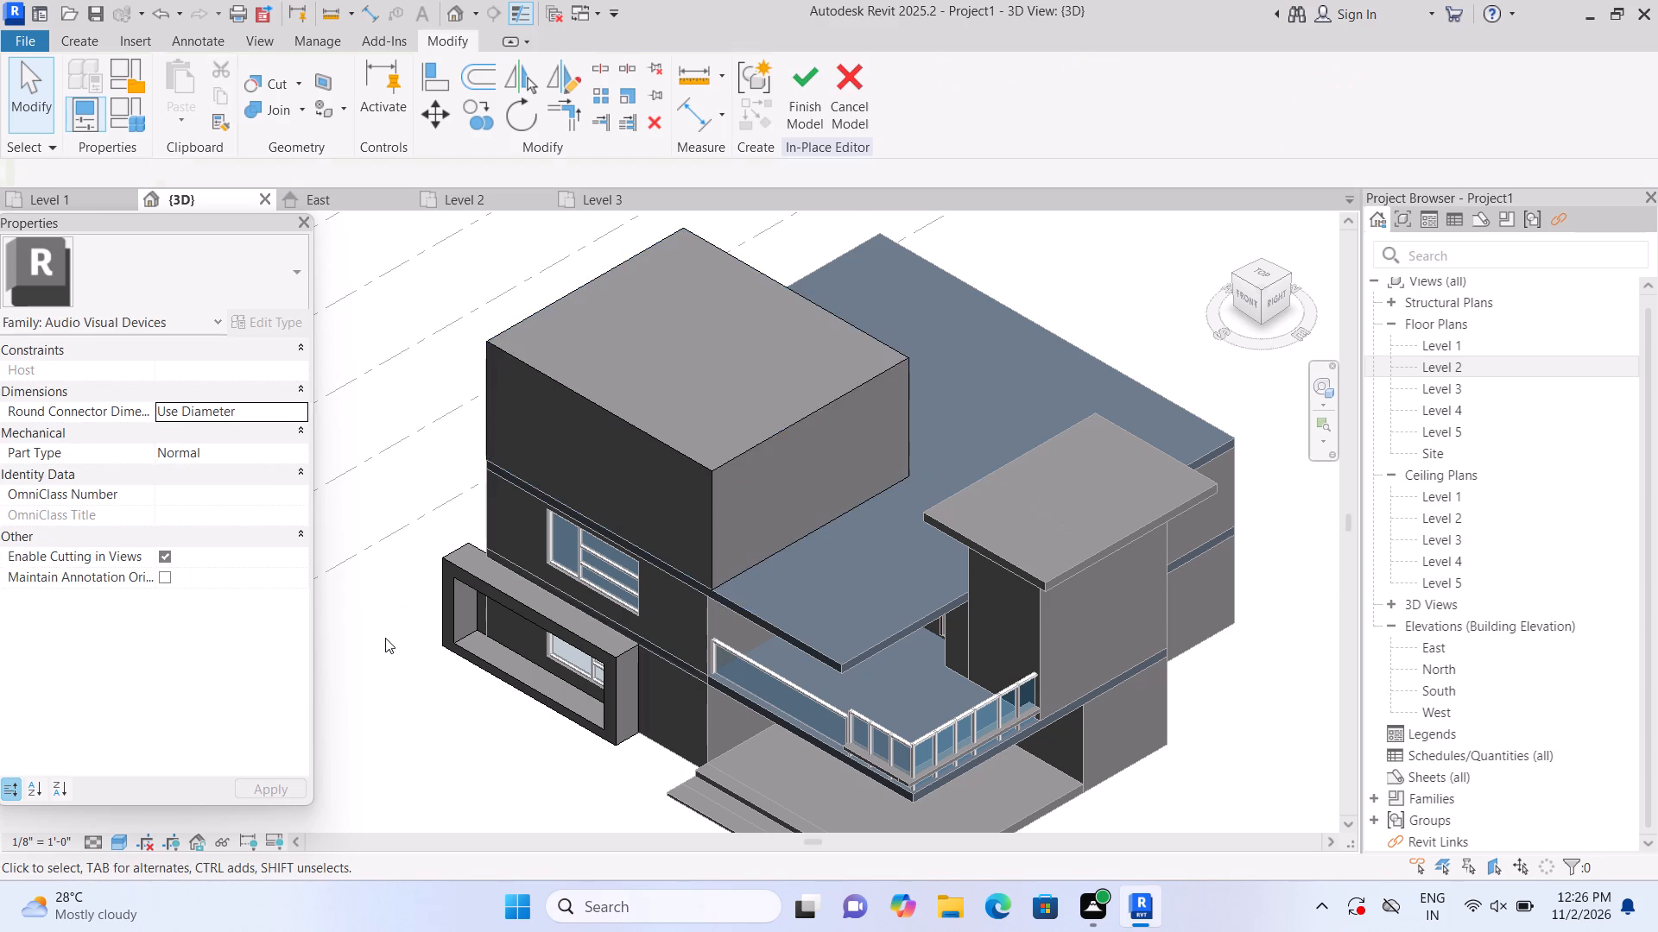
Extrude a rectangle about 25' 9" along one side, traced corner to corner over the roof block's top face as work plane.
scroll(389, 638, "down", 5)
middle_click_drag(397, 727, 459, 714)
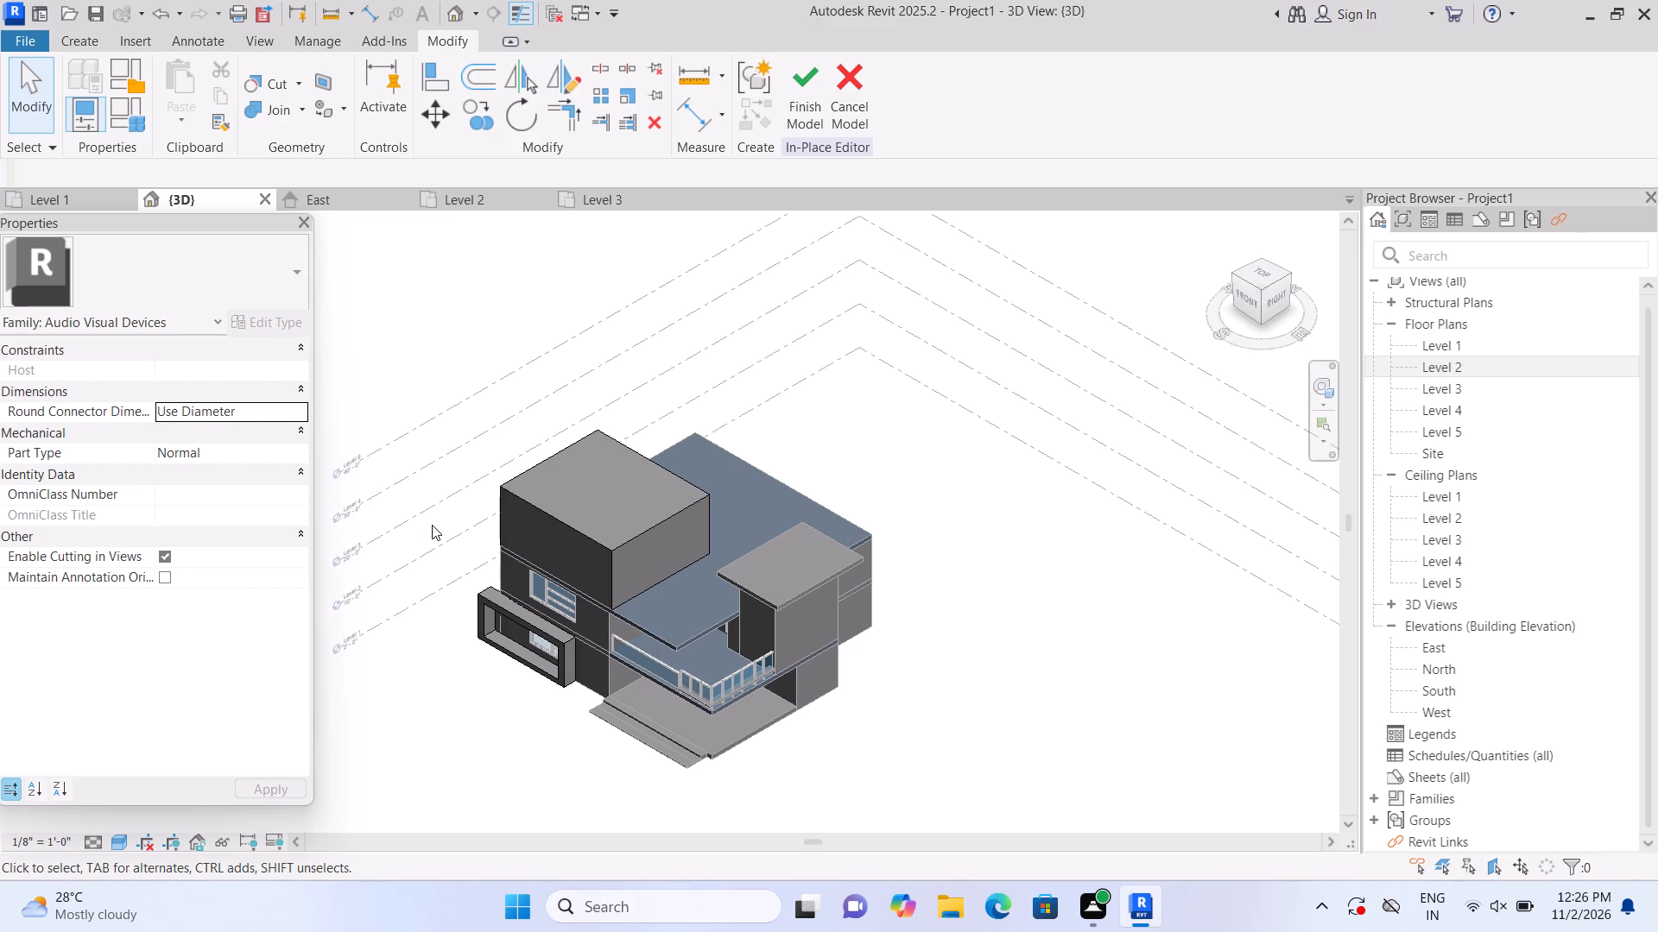
middle_click_drag(437, 498, 467, 549)
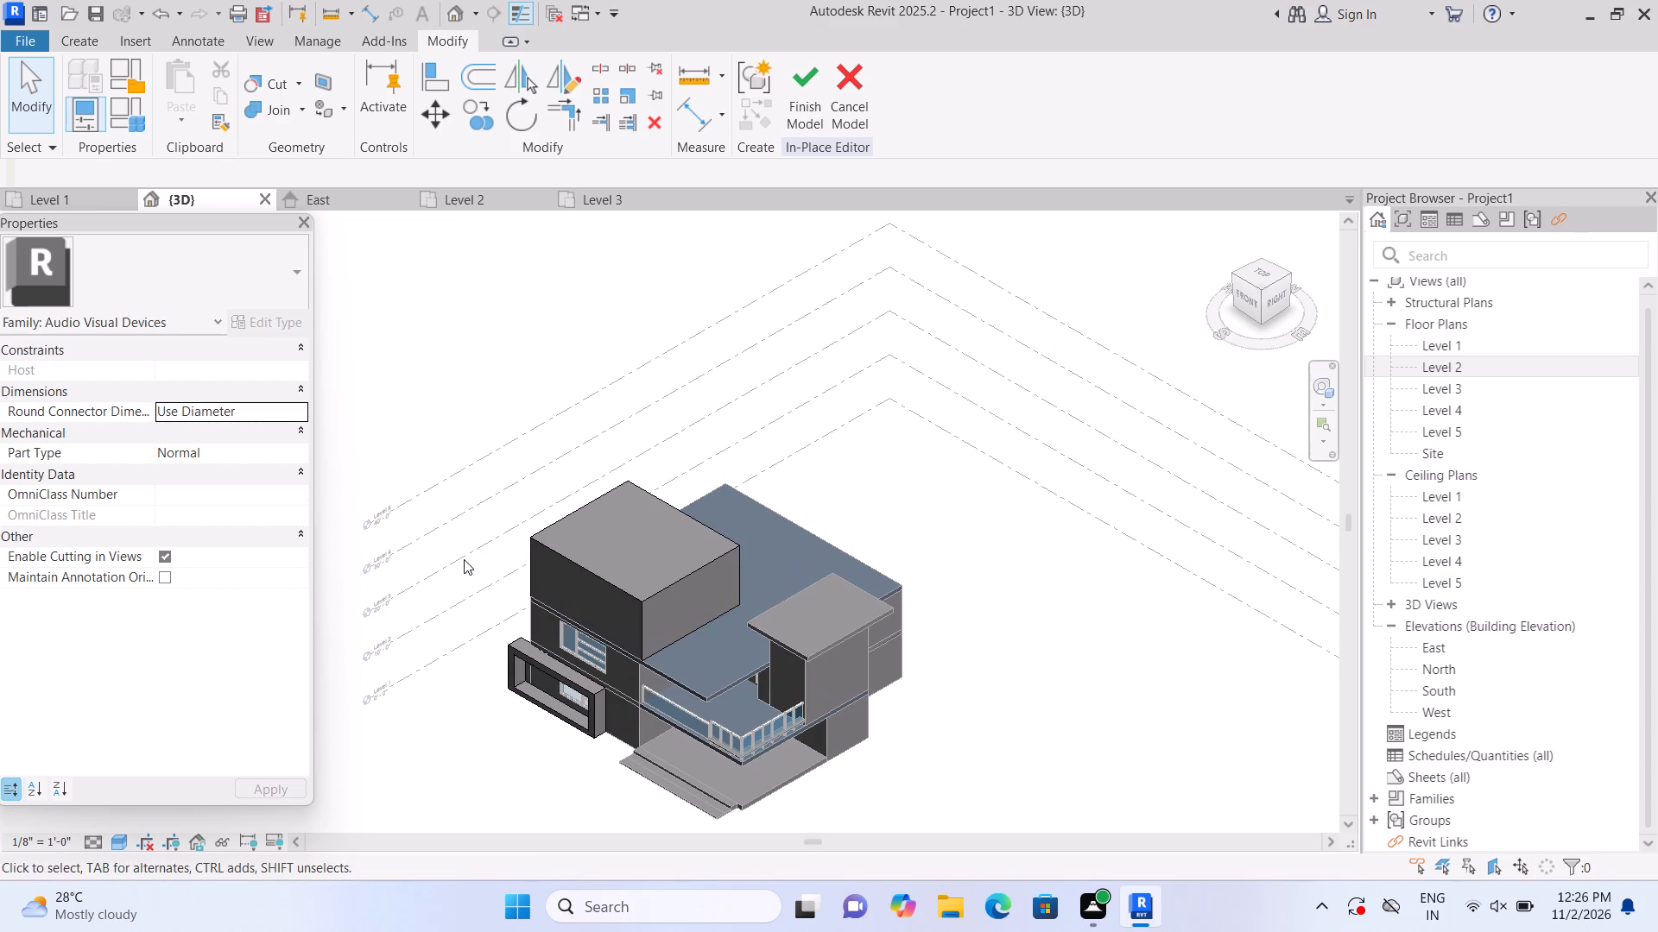
left_click(105, 39)
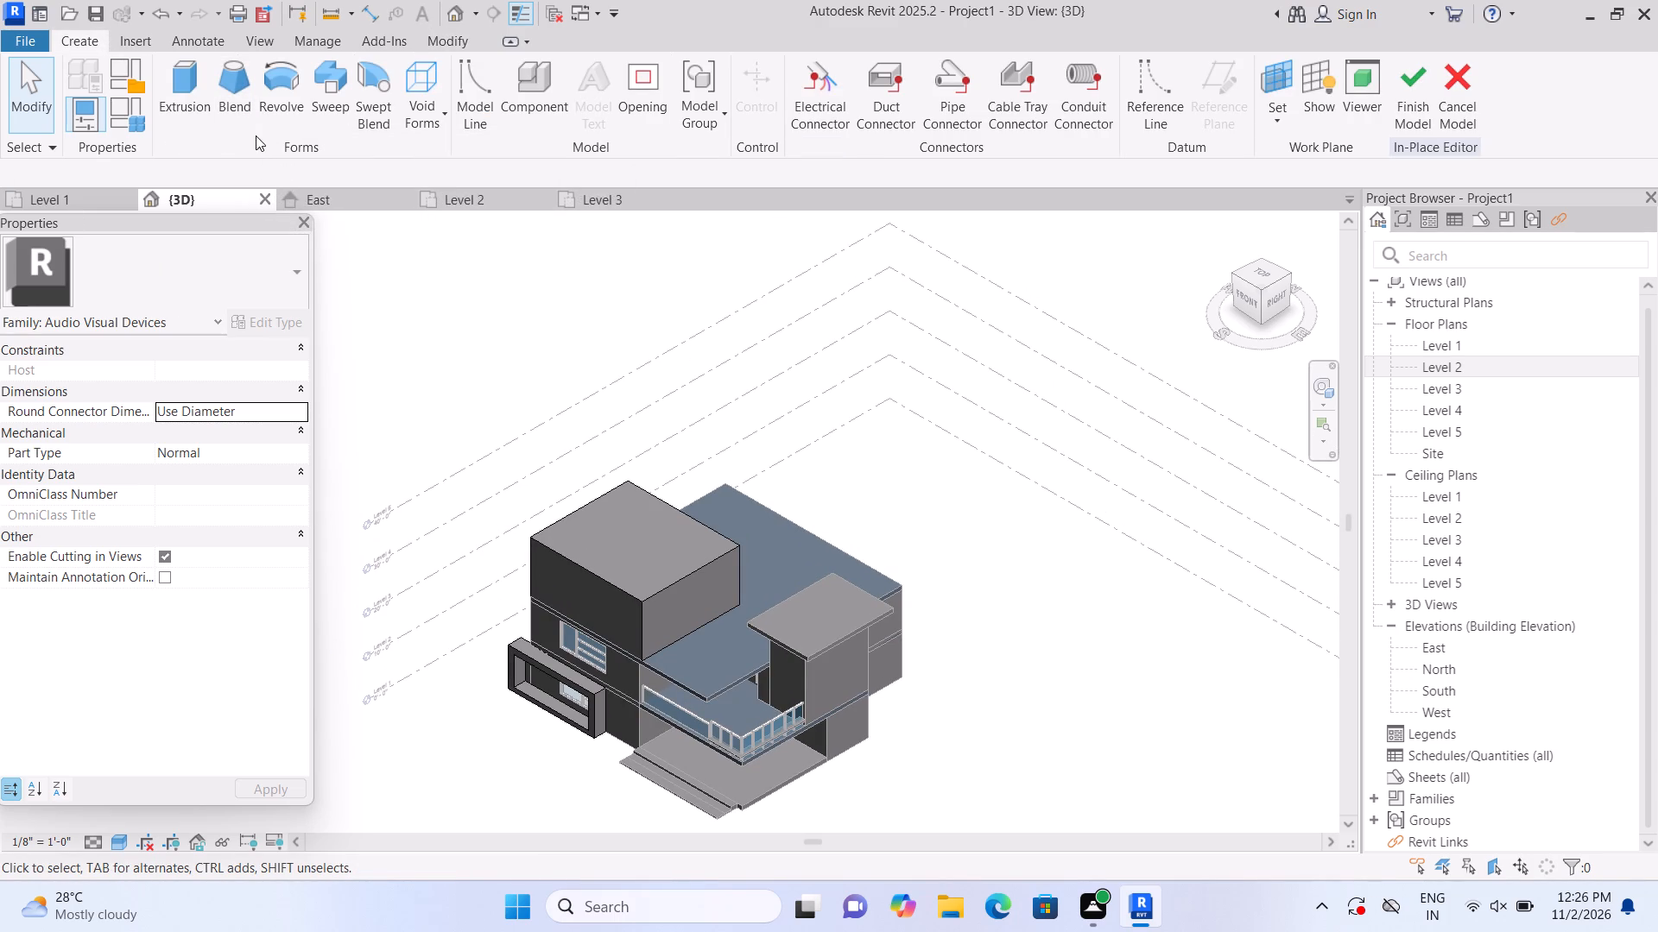
left_click(197, 124)
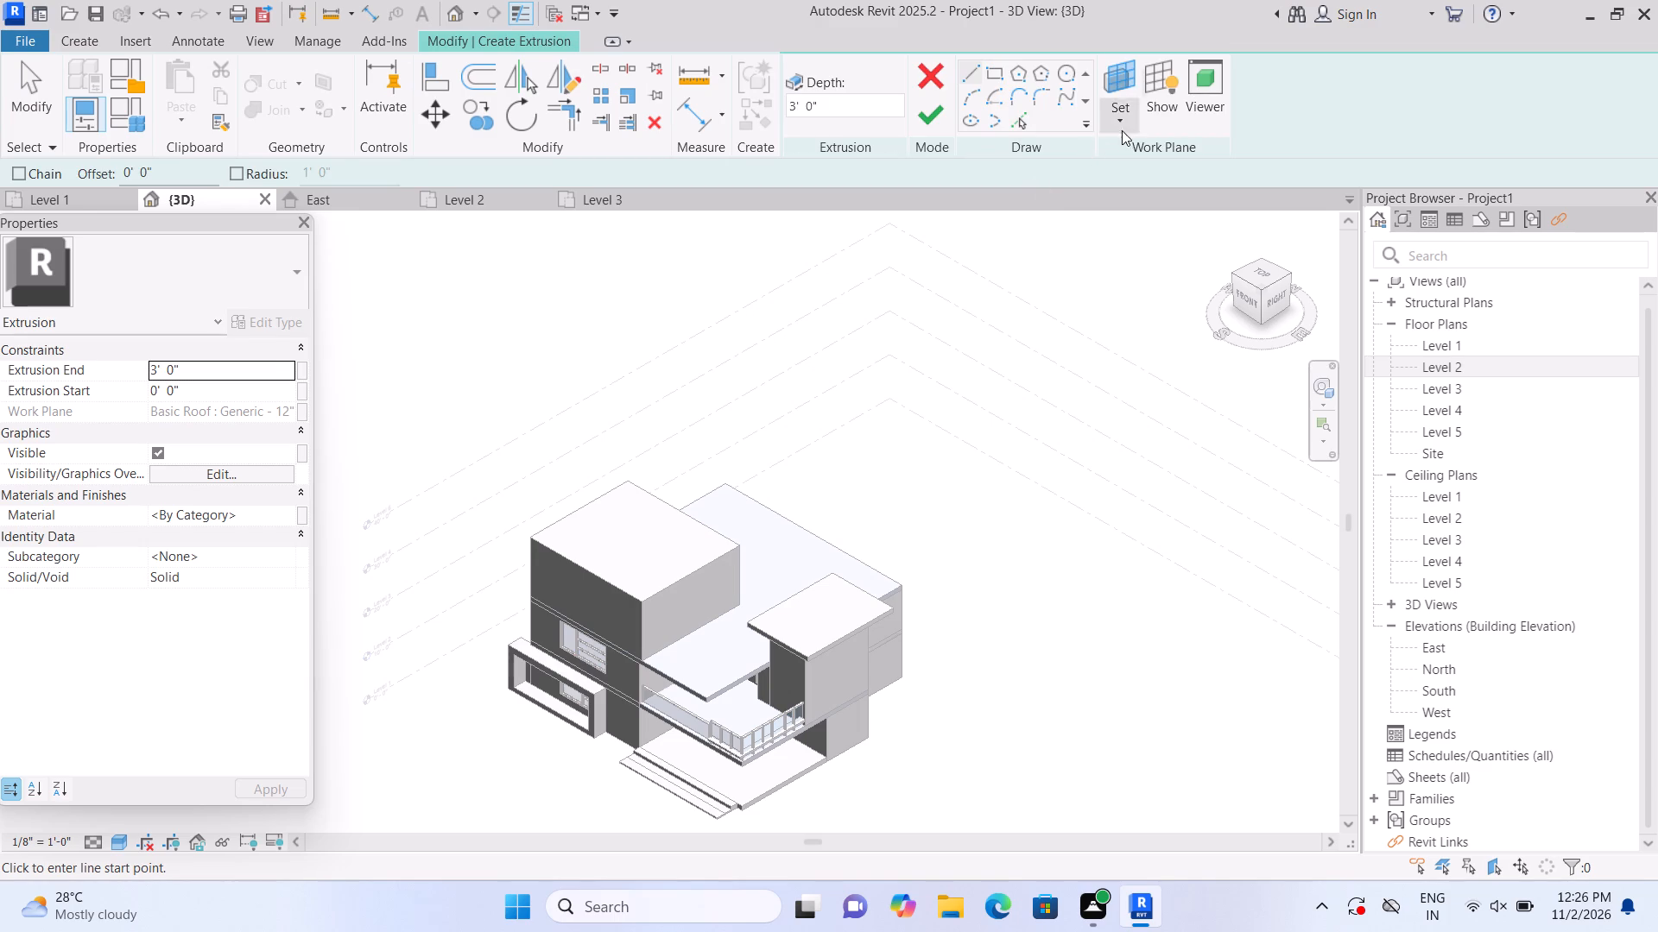
left_click(1112, 117)
left_click(1127, 195)
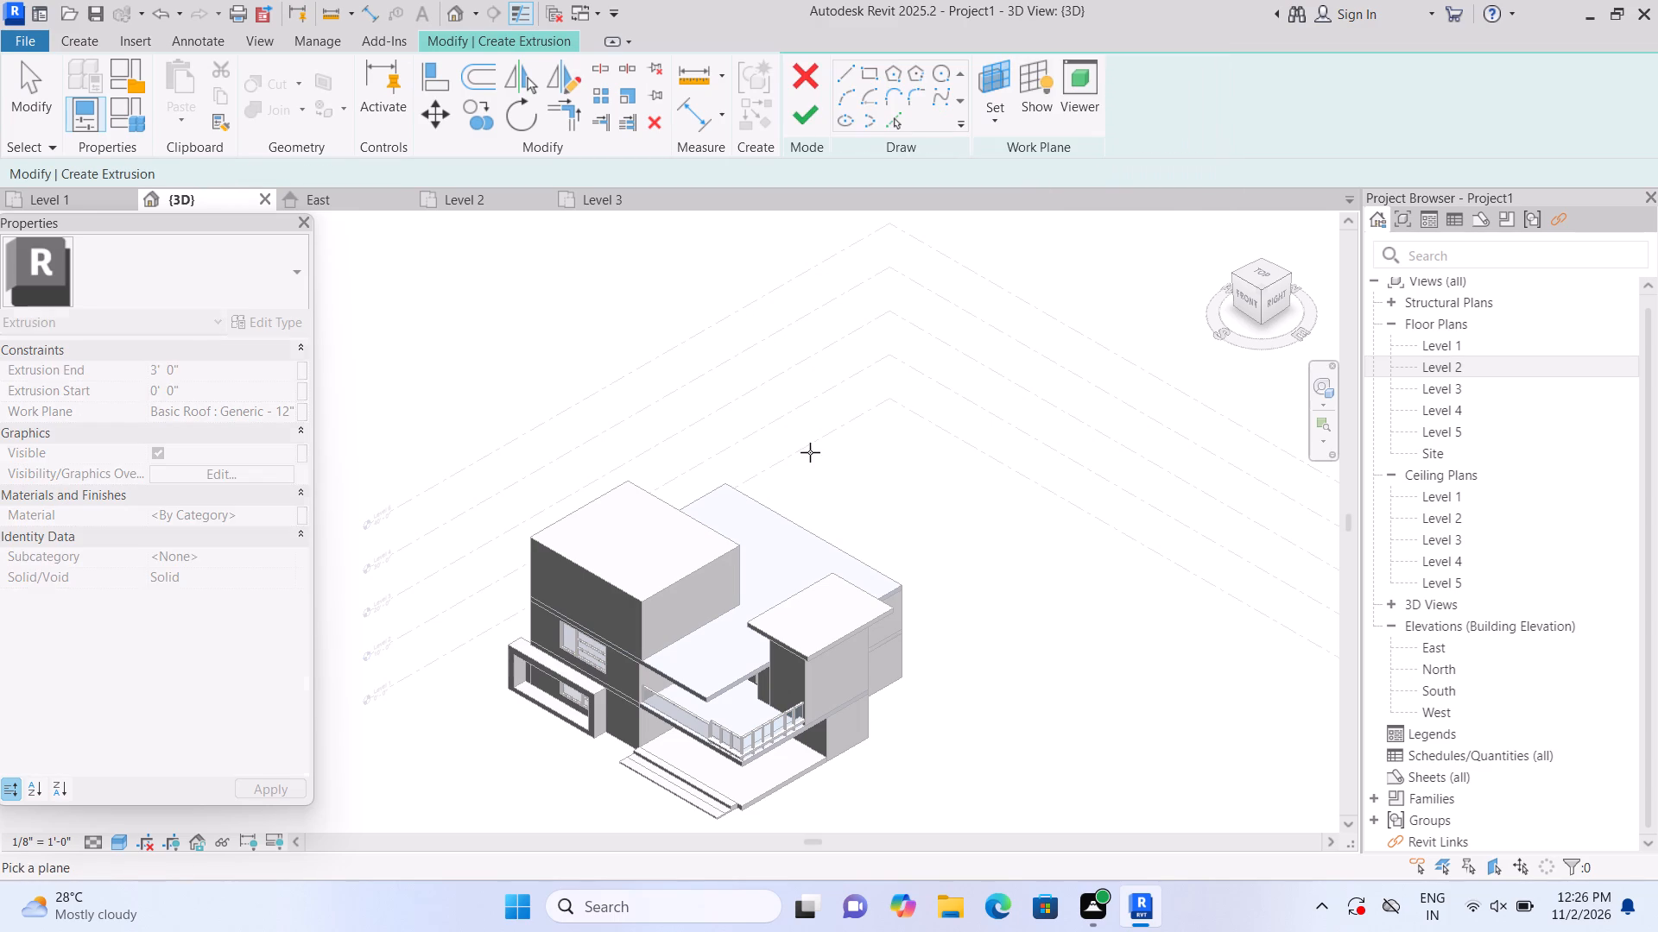
scroll(588, 515, "up", 1)
left_click(604, 536)
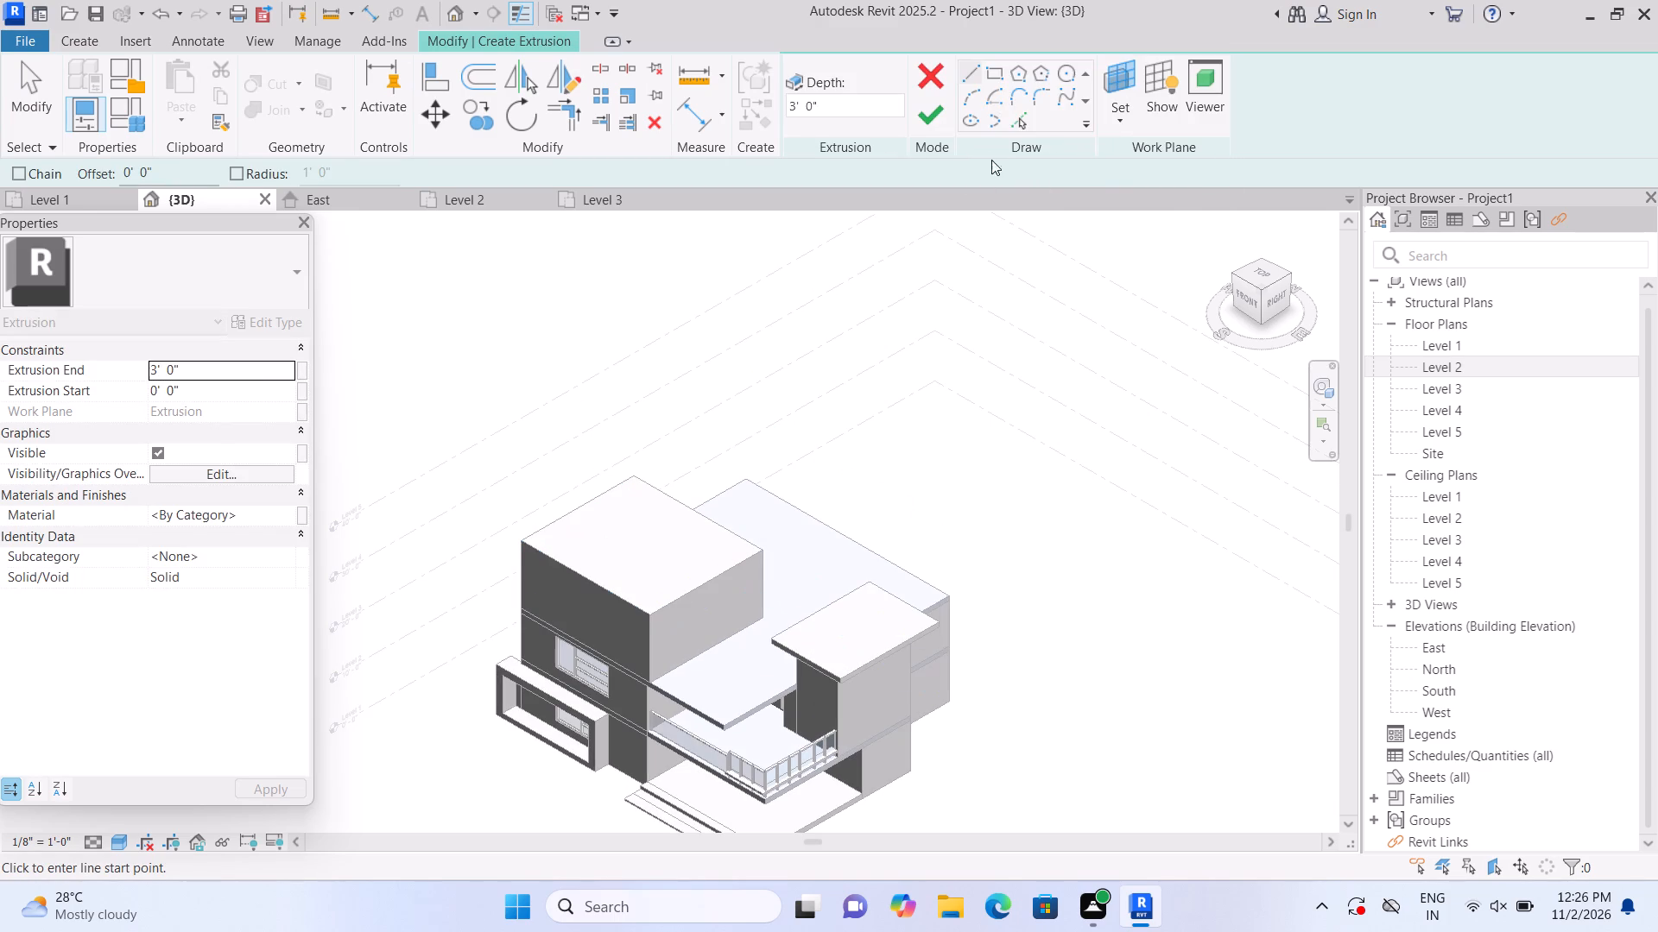
left_click(996, 80)
scroll(649, 620, "up", 2)
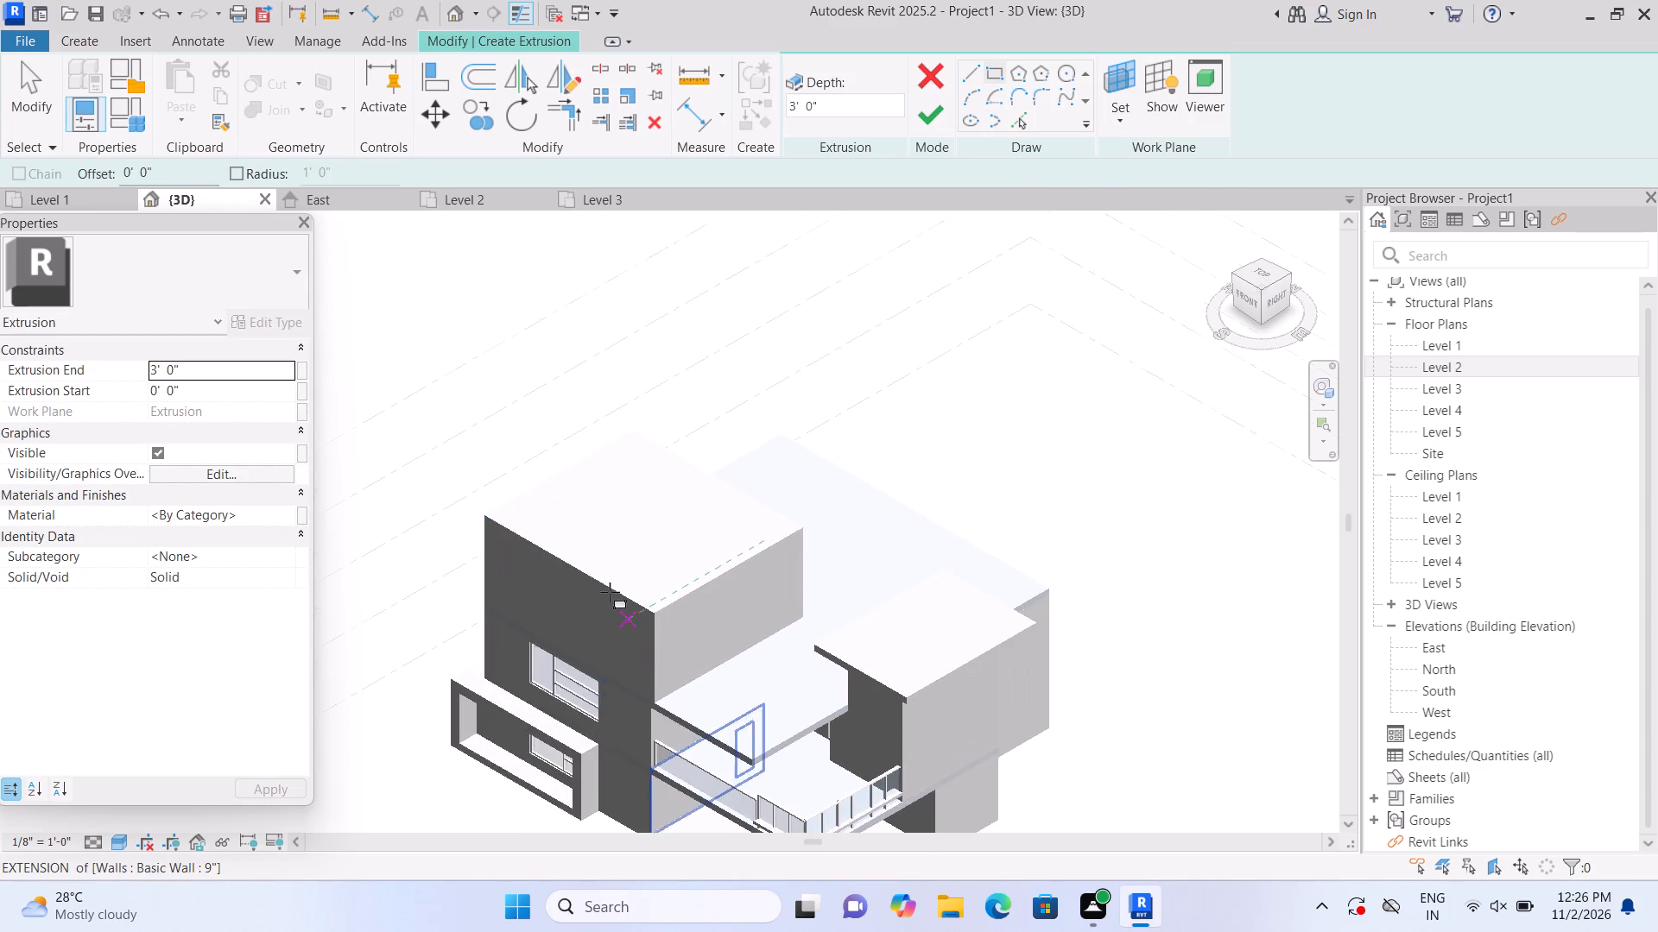
left_click(484, 512)
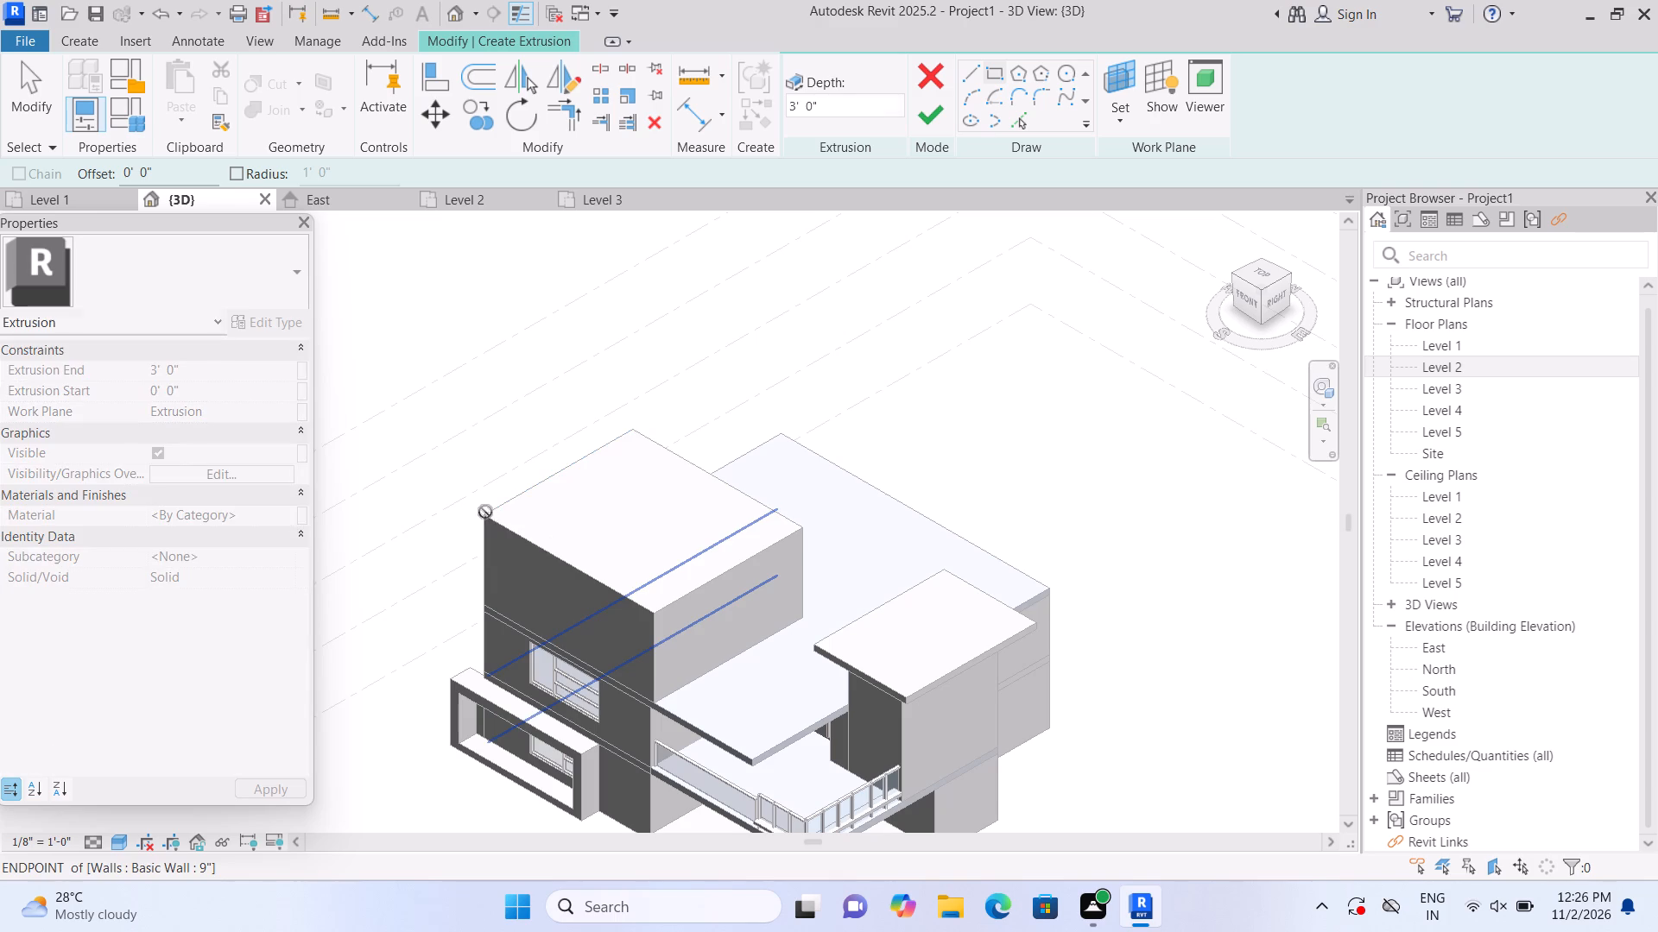
left_click(808, 529)
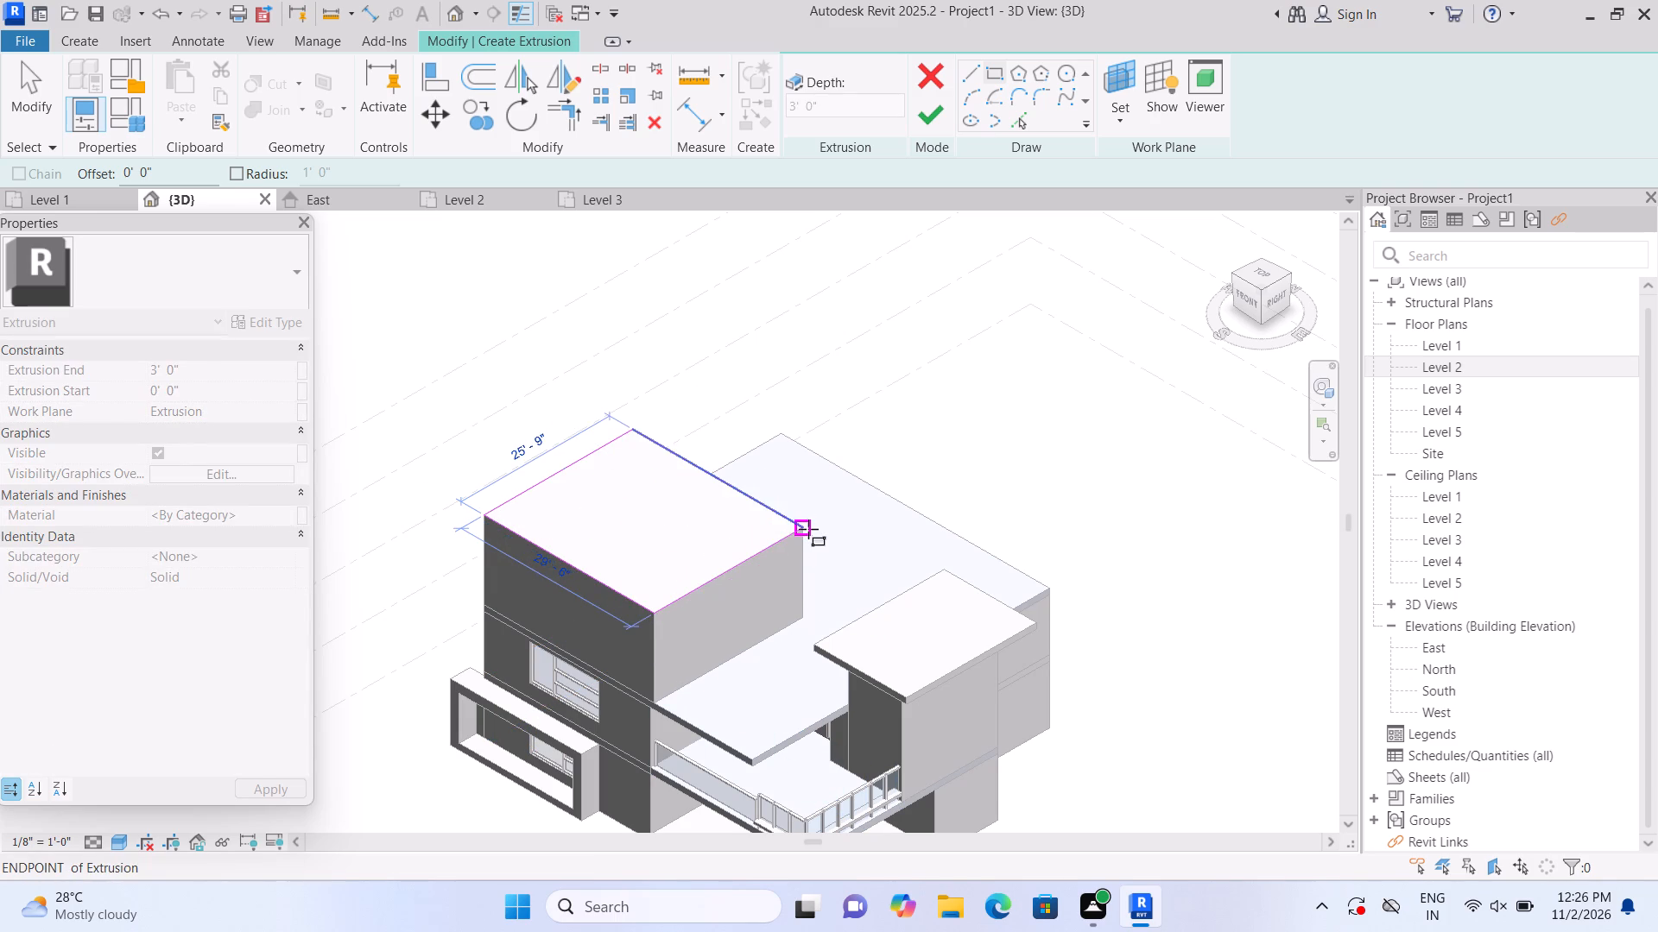
left_click(931, 123)
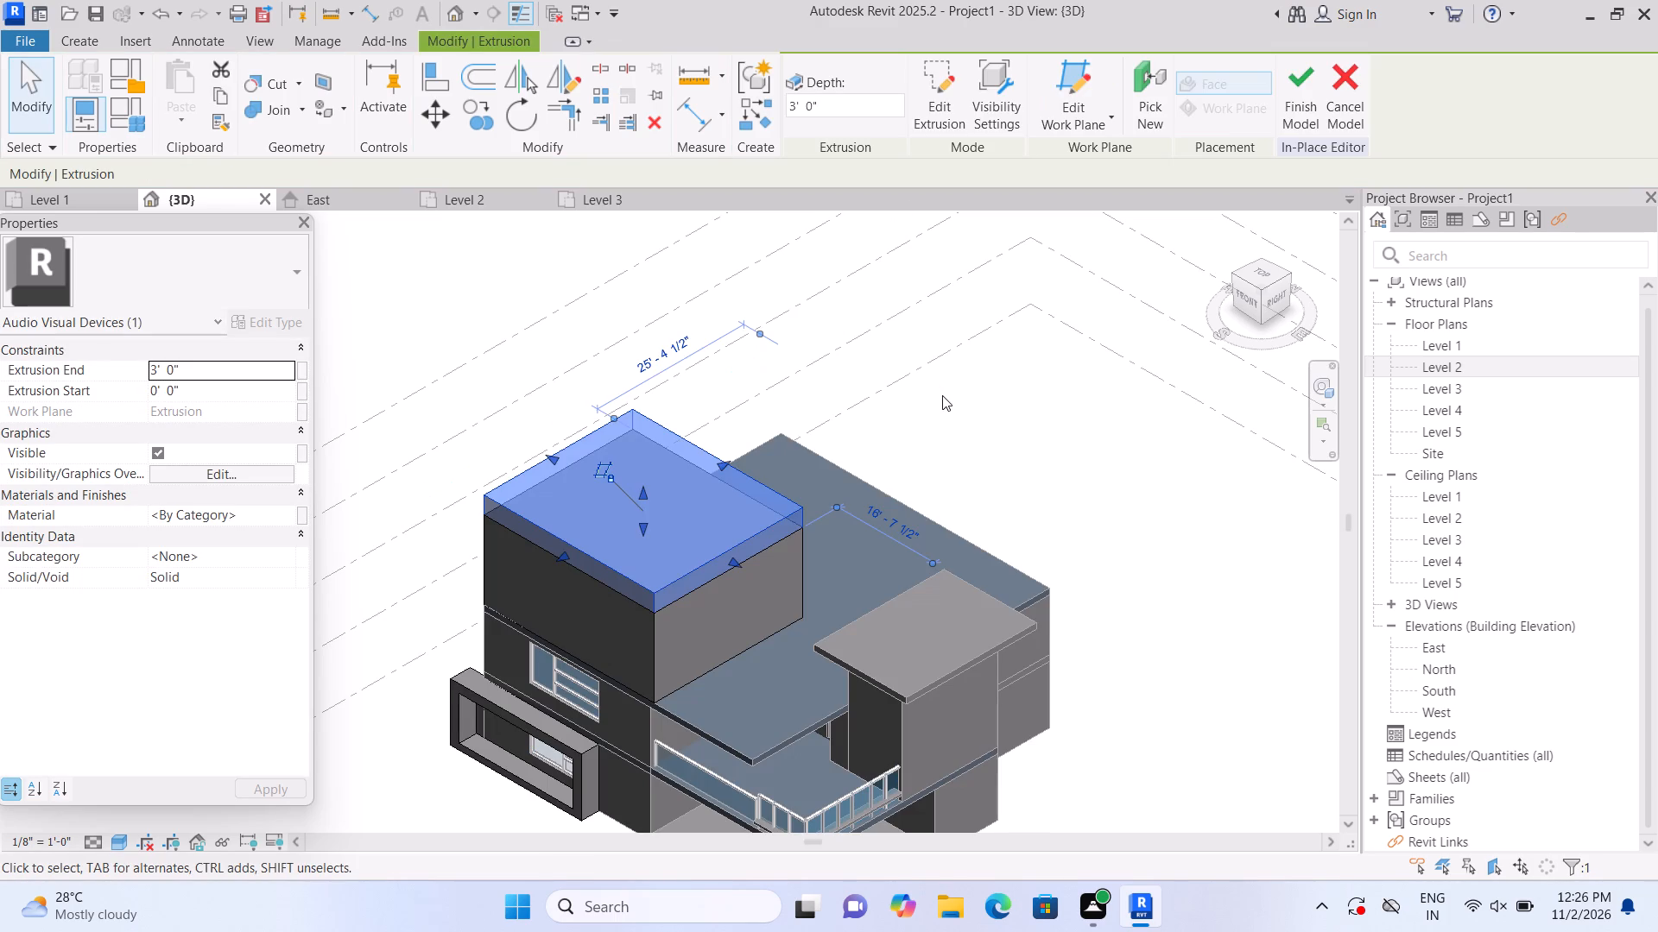
Set the extrusion end of the roof block's new top slab to 1'.
middle_click_drag(942, 395, 971, 333)
left_click(217, 369)
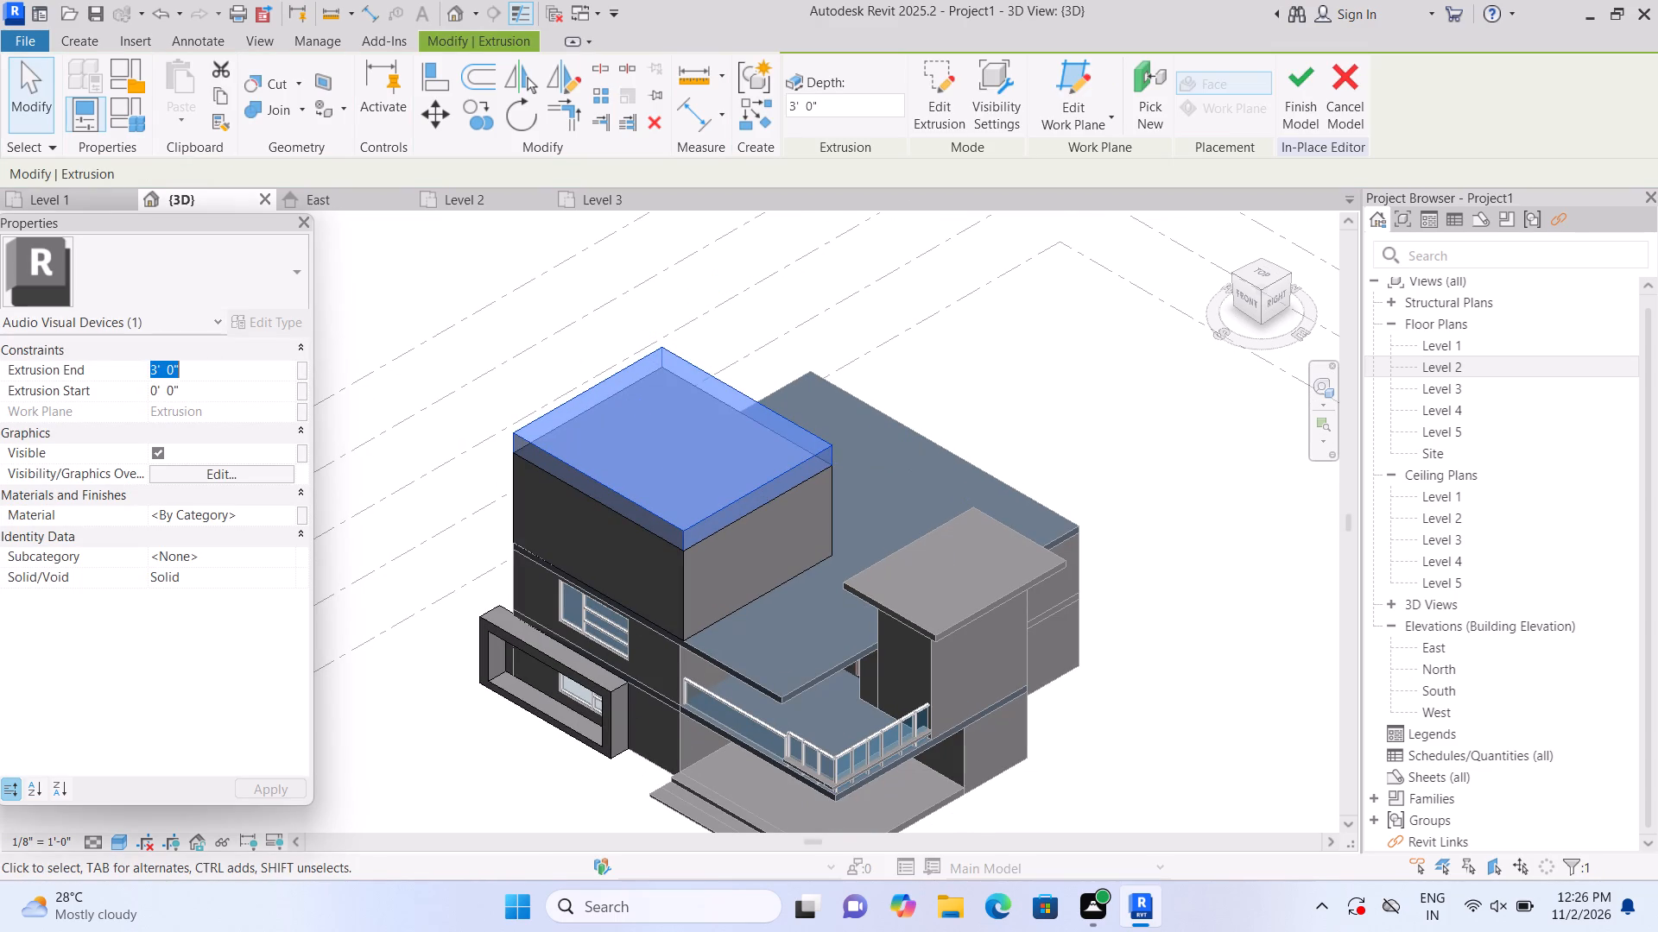
key("BackSpace")
type("1'")
key("Return")
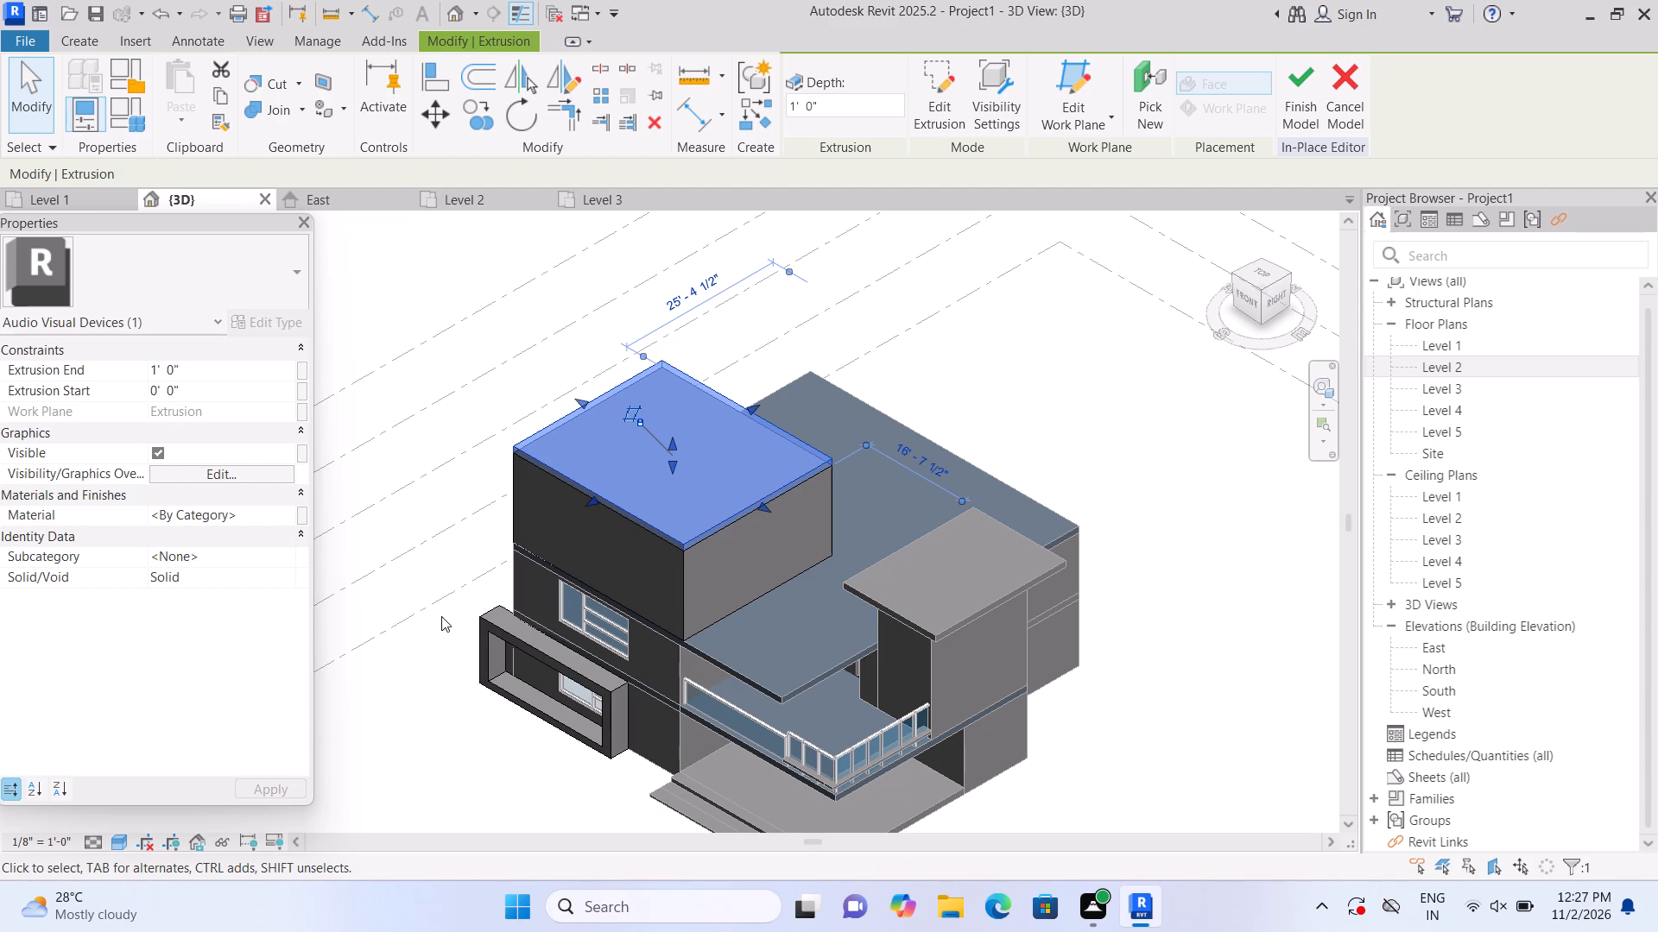
Stretch the roof block's top slab outward on all four sides as an overhang, to temporary dimensions of about 22' 9" and 12' 8 3/4".
scroll(657, 432, "up", 2)
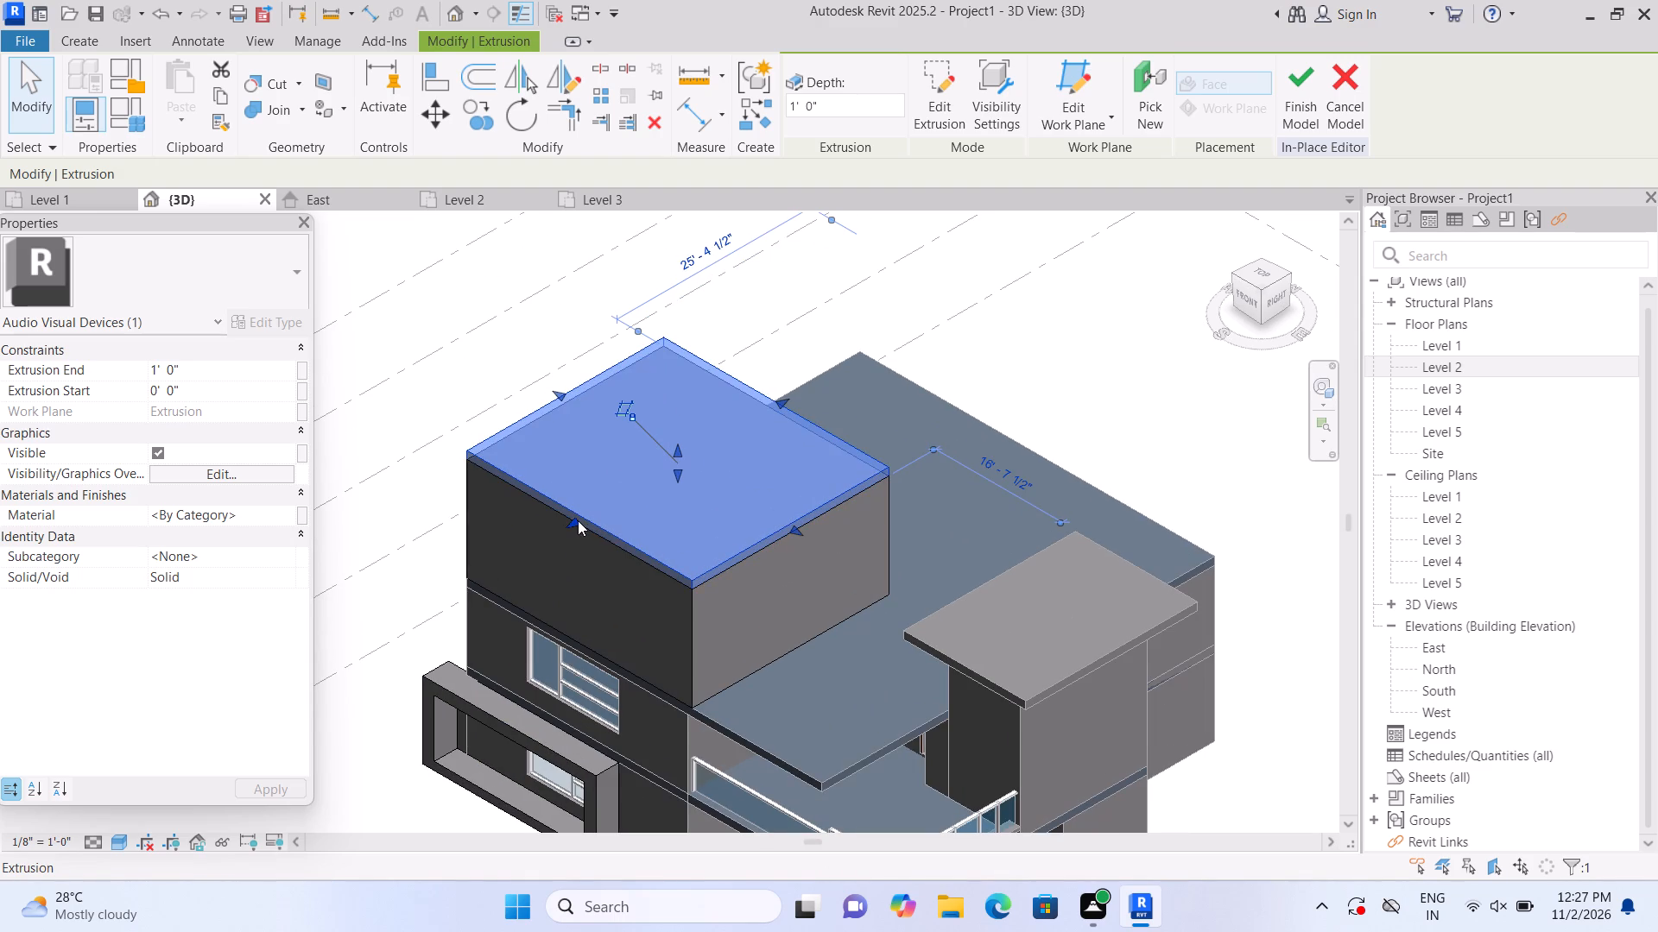
left_click_drag(572, 520, 556, 522)
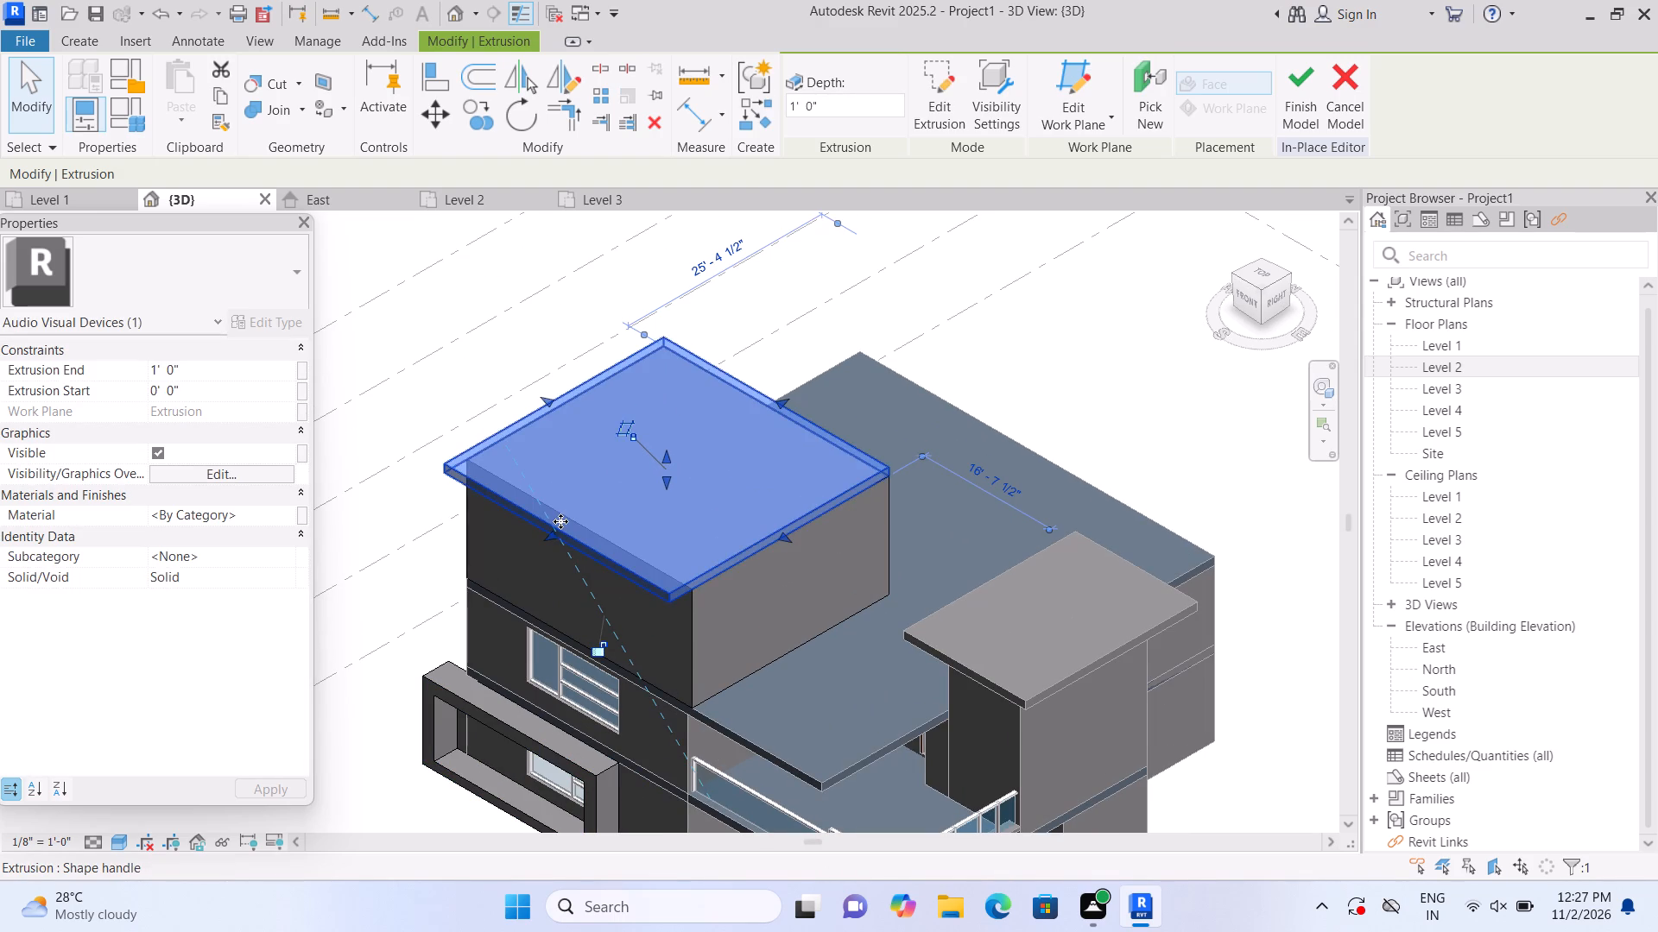
left_click(550, 533)
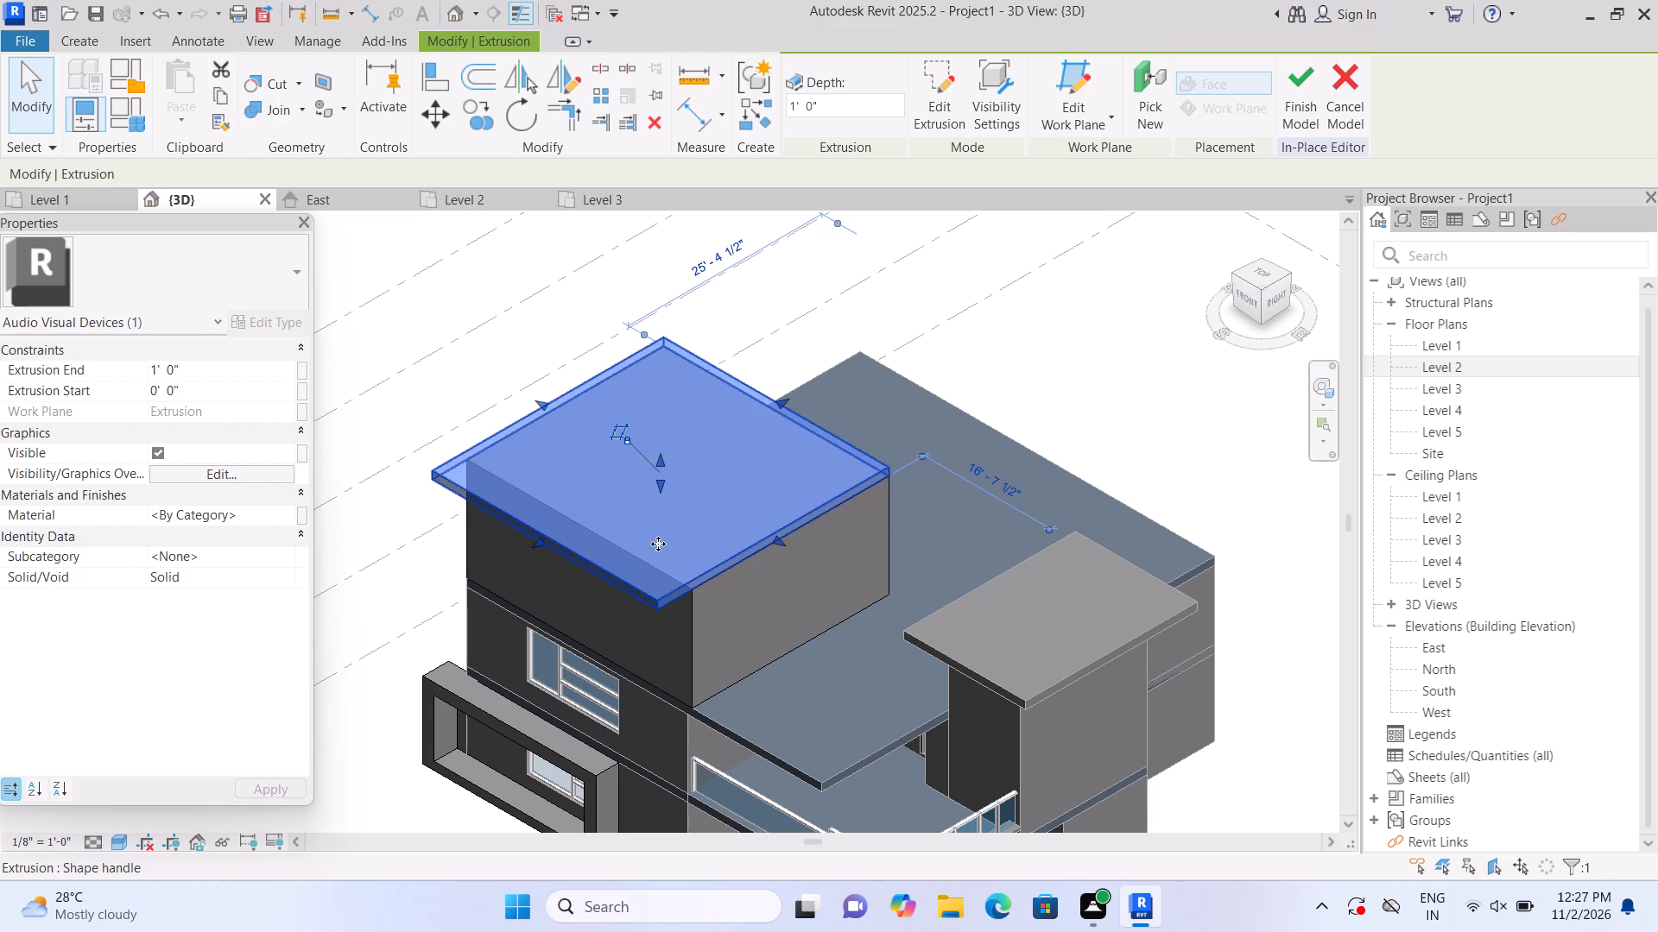
left_click_drag(778, 538, 801, 547)
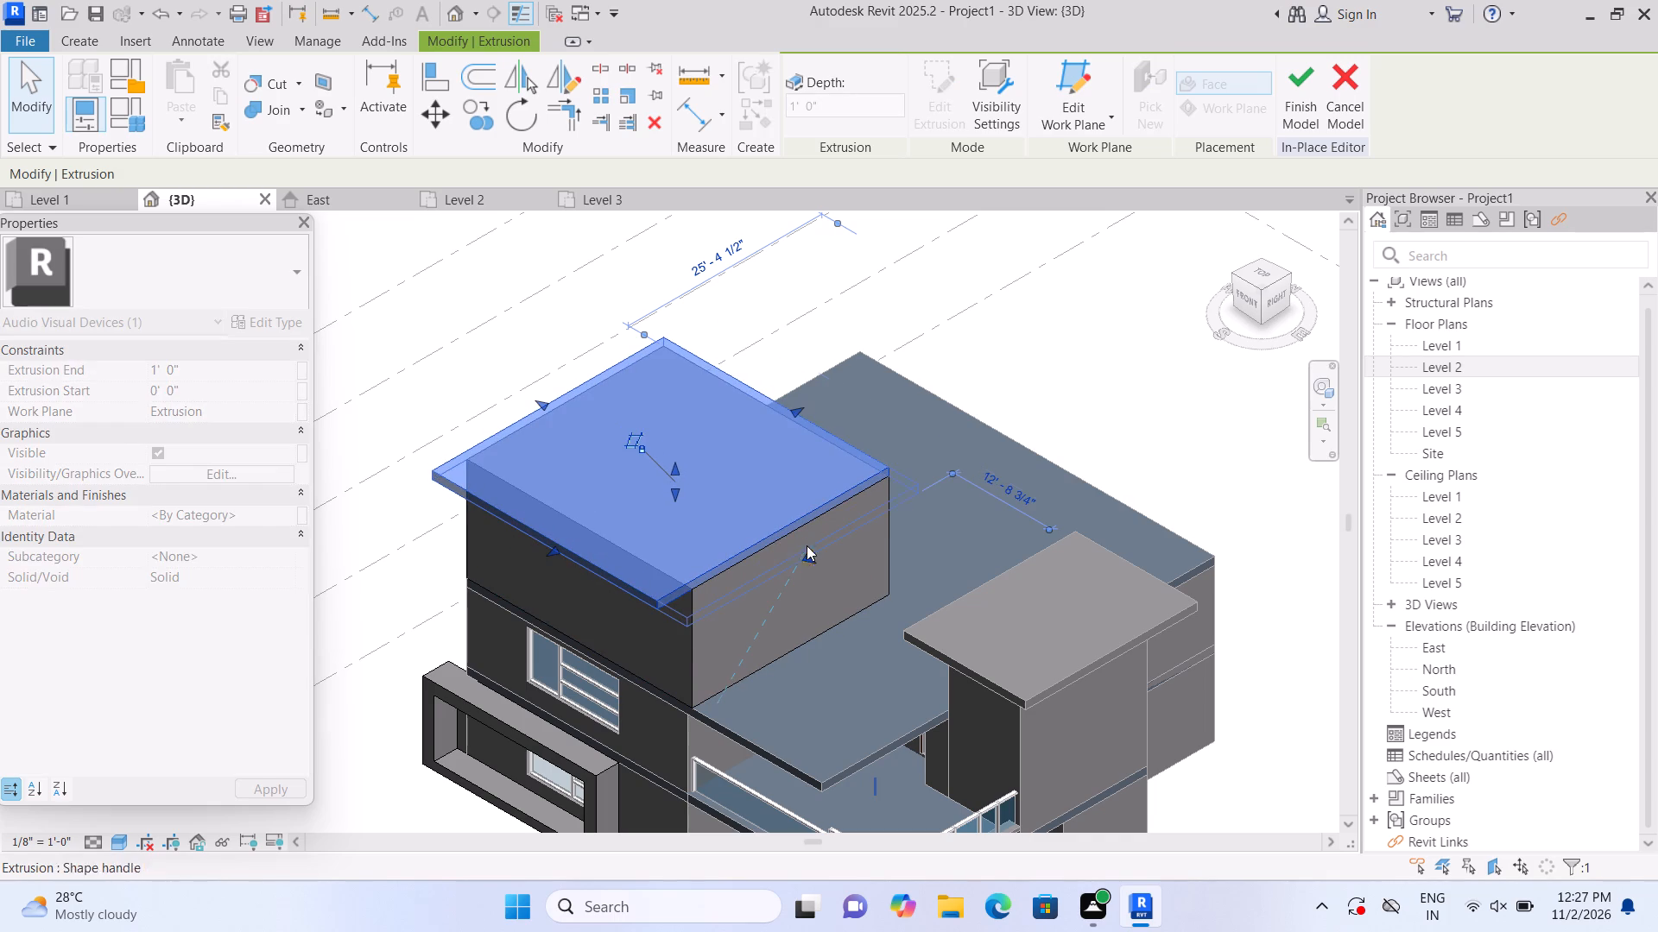
left_click_drag(794, 409, 806, 398)
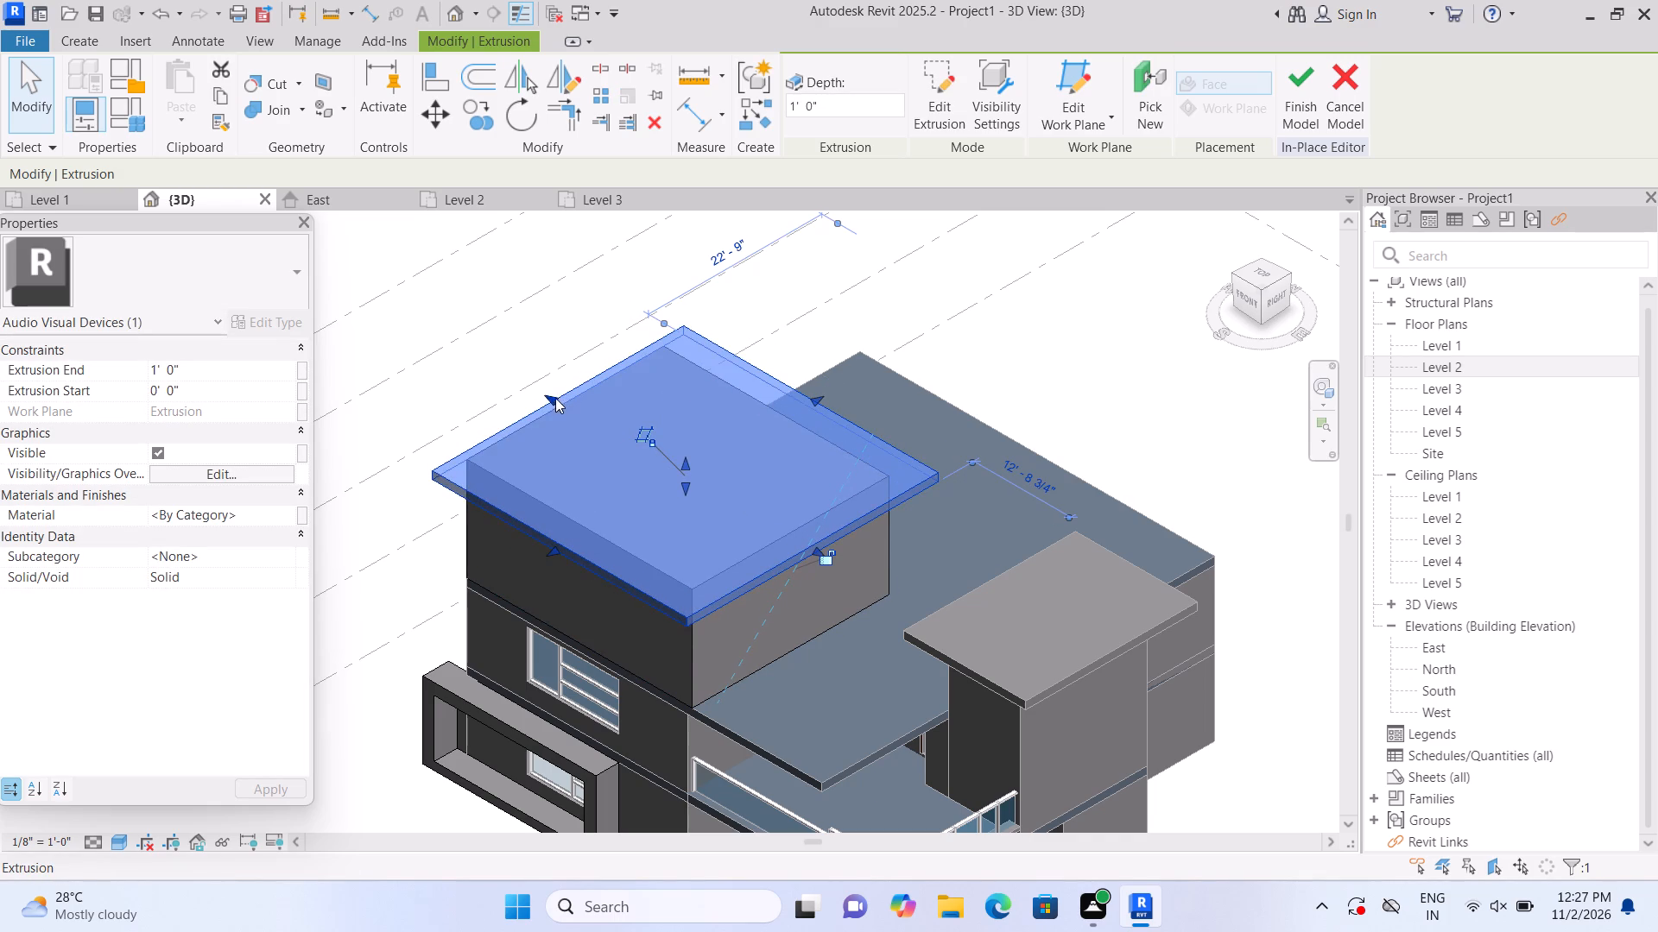
left_click(549, 394)
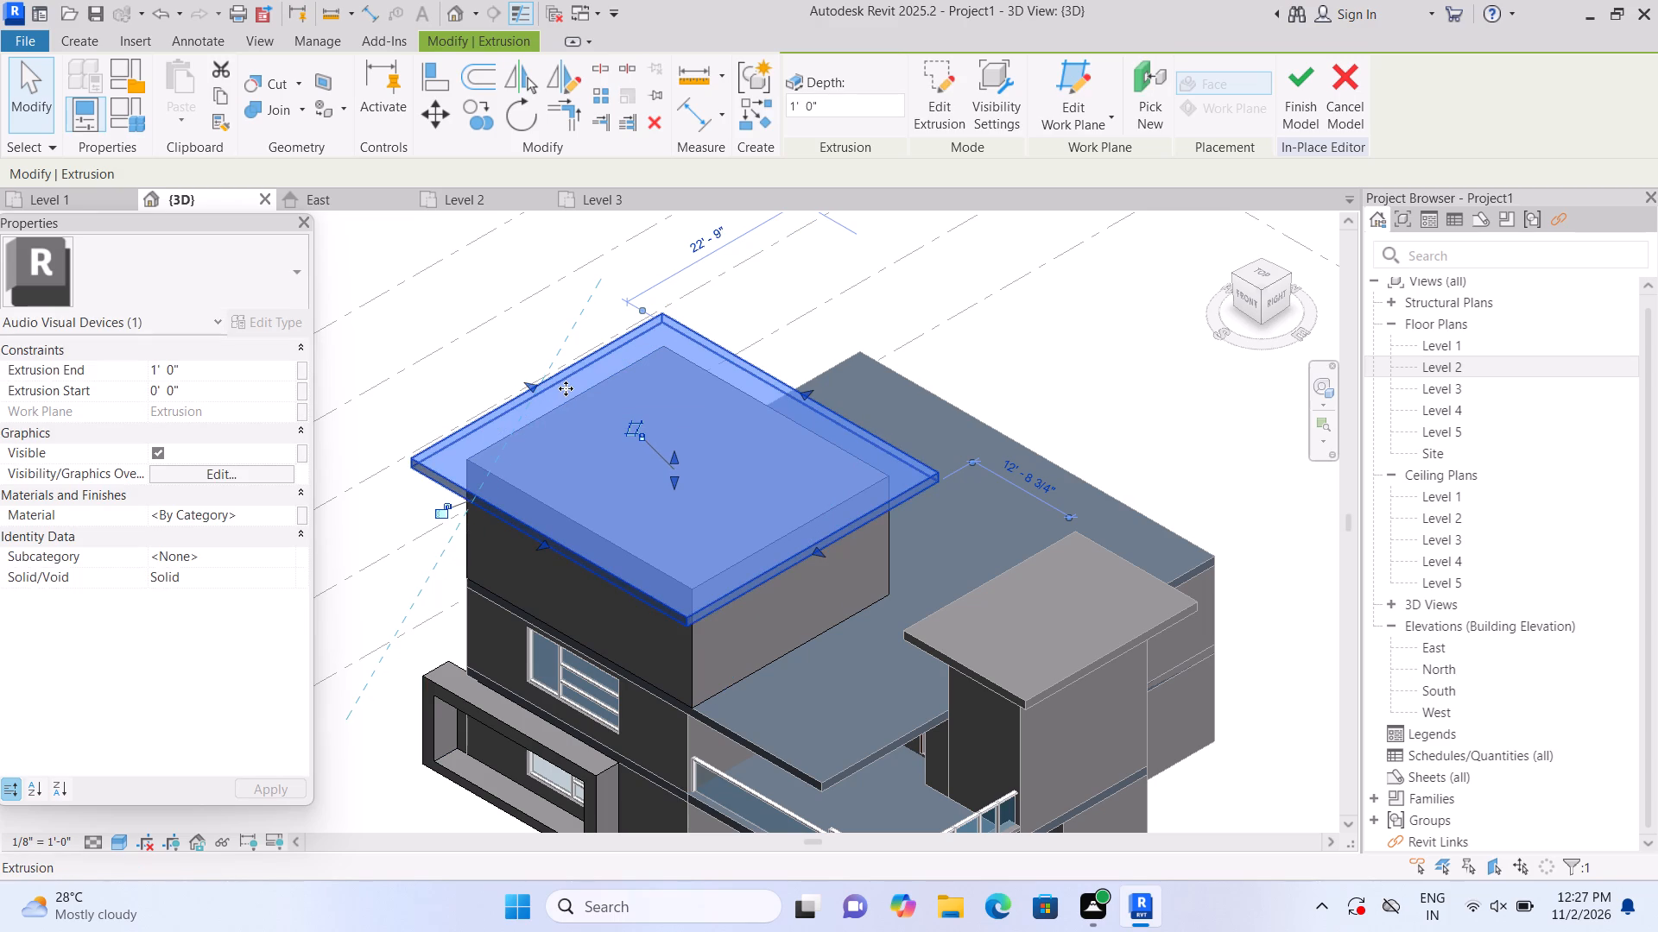
scroll(566, 388, "down", 2)
left_click(425, 492)
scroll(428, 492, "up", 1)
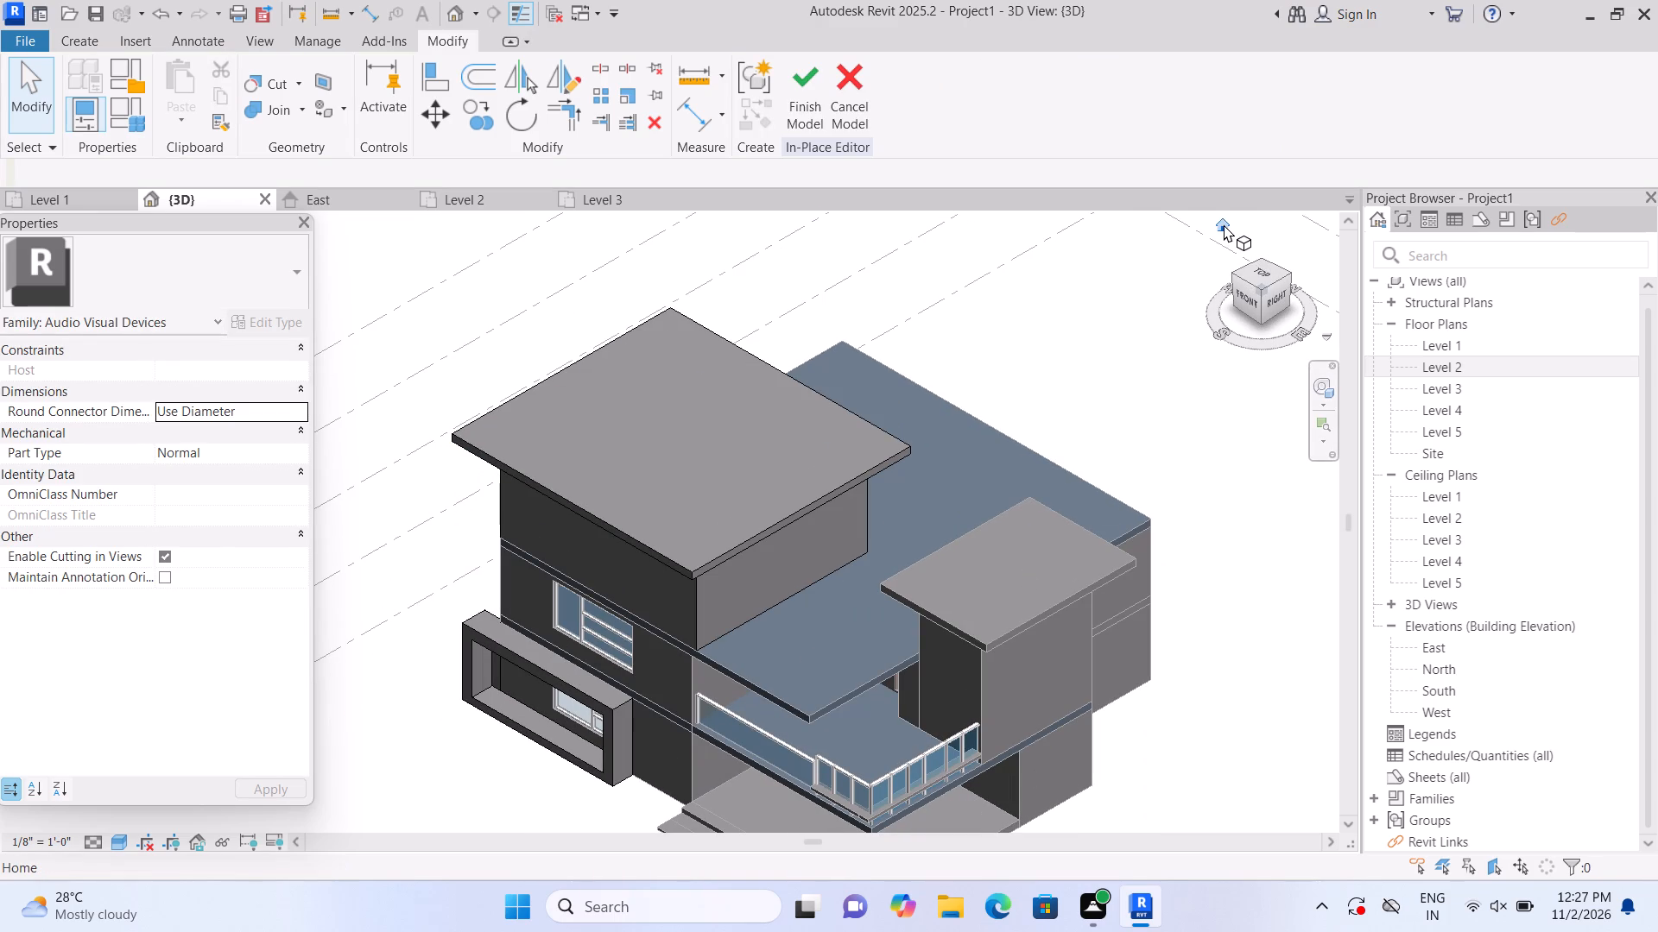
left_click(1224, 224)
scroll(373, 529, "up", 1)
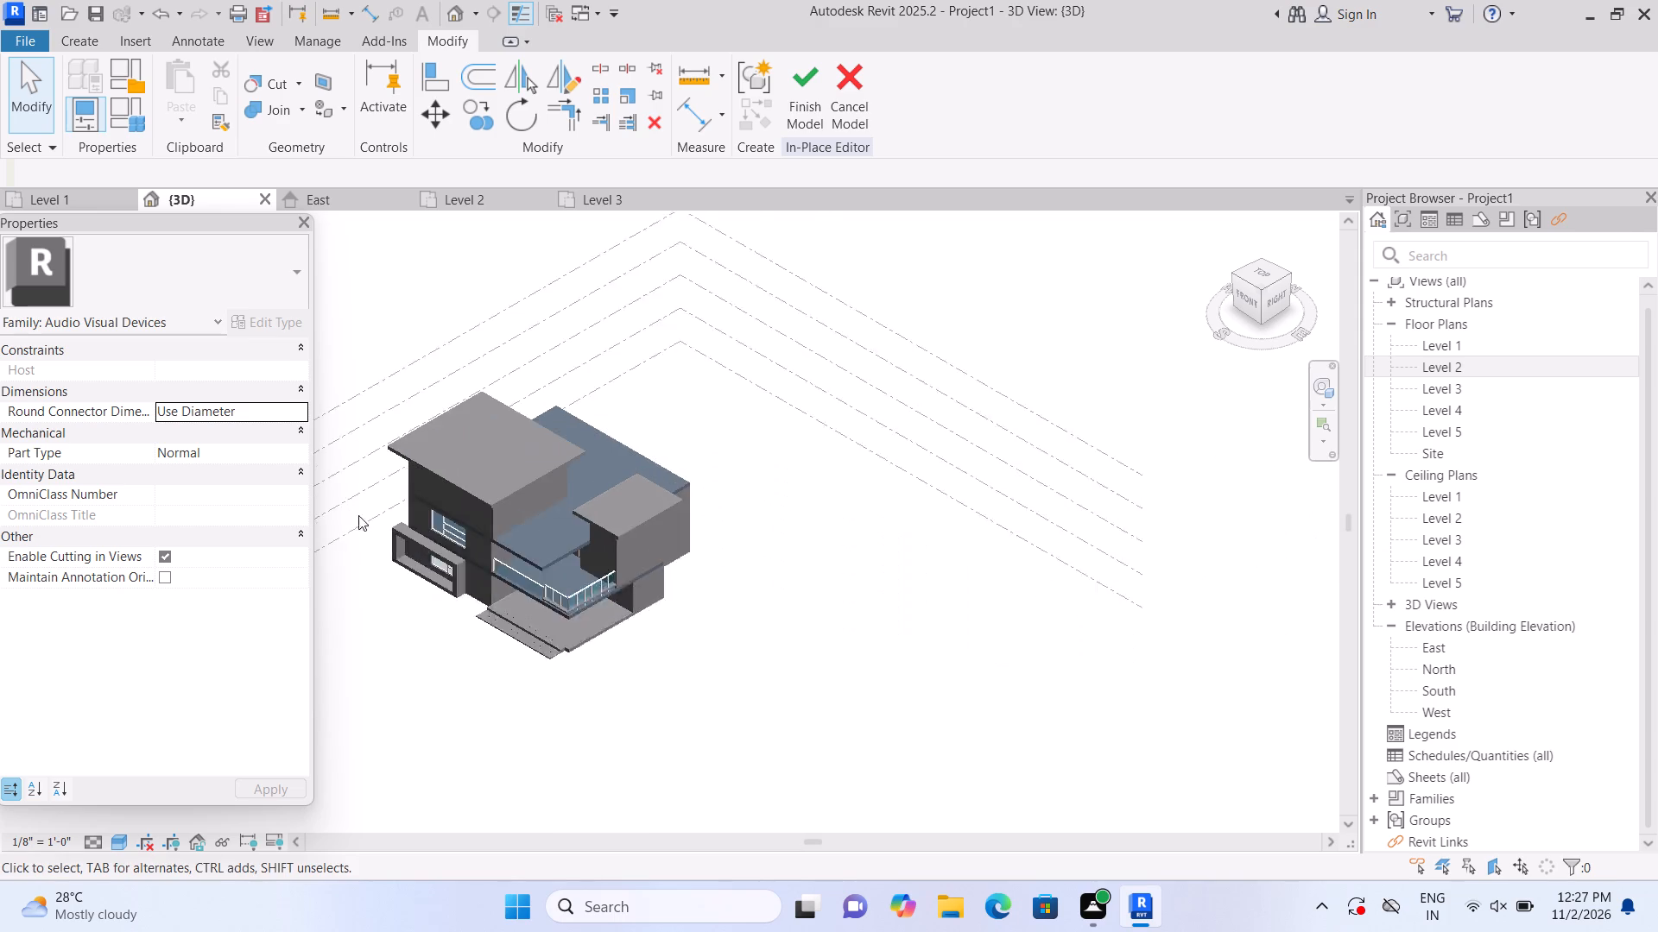
Stretch the roof block's top slab slightly farther outward on the side facing the tower.
scroll(358, 515, "up", 6)
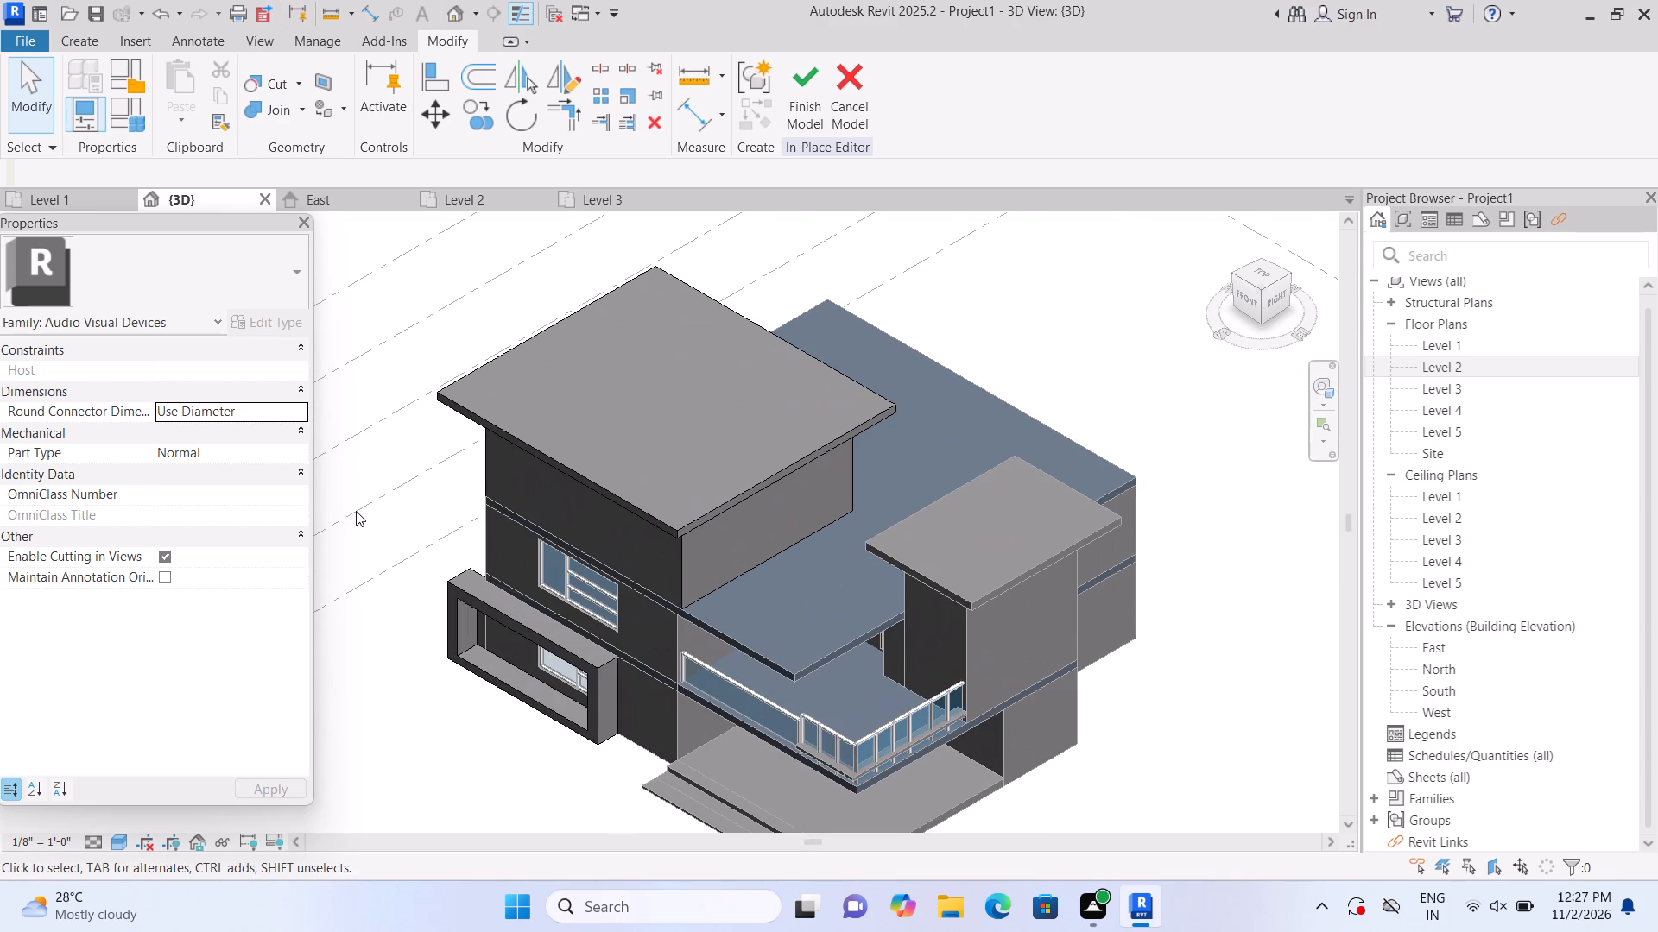
left_click(702, 459)
left_click_drag(788, 471, 802, 479)
left_click(375, 710)
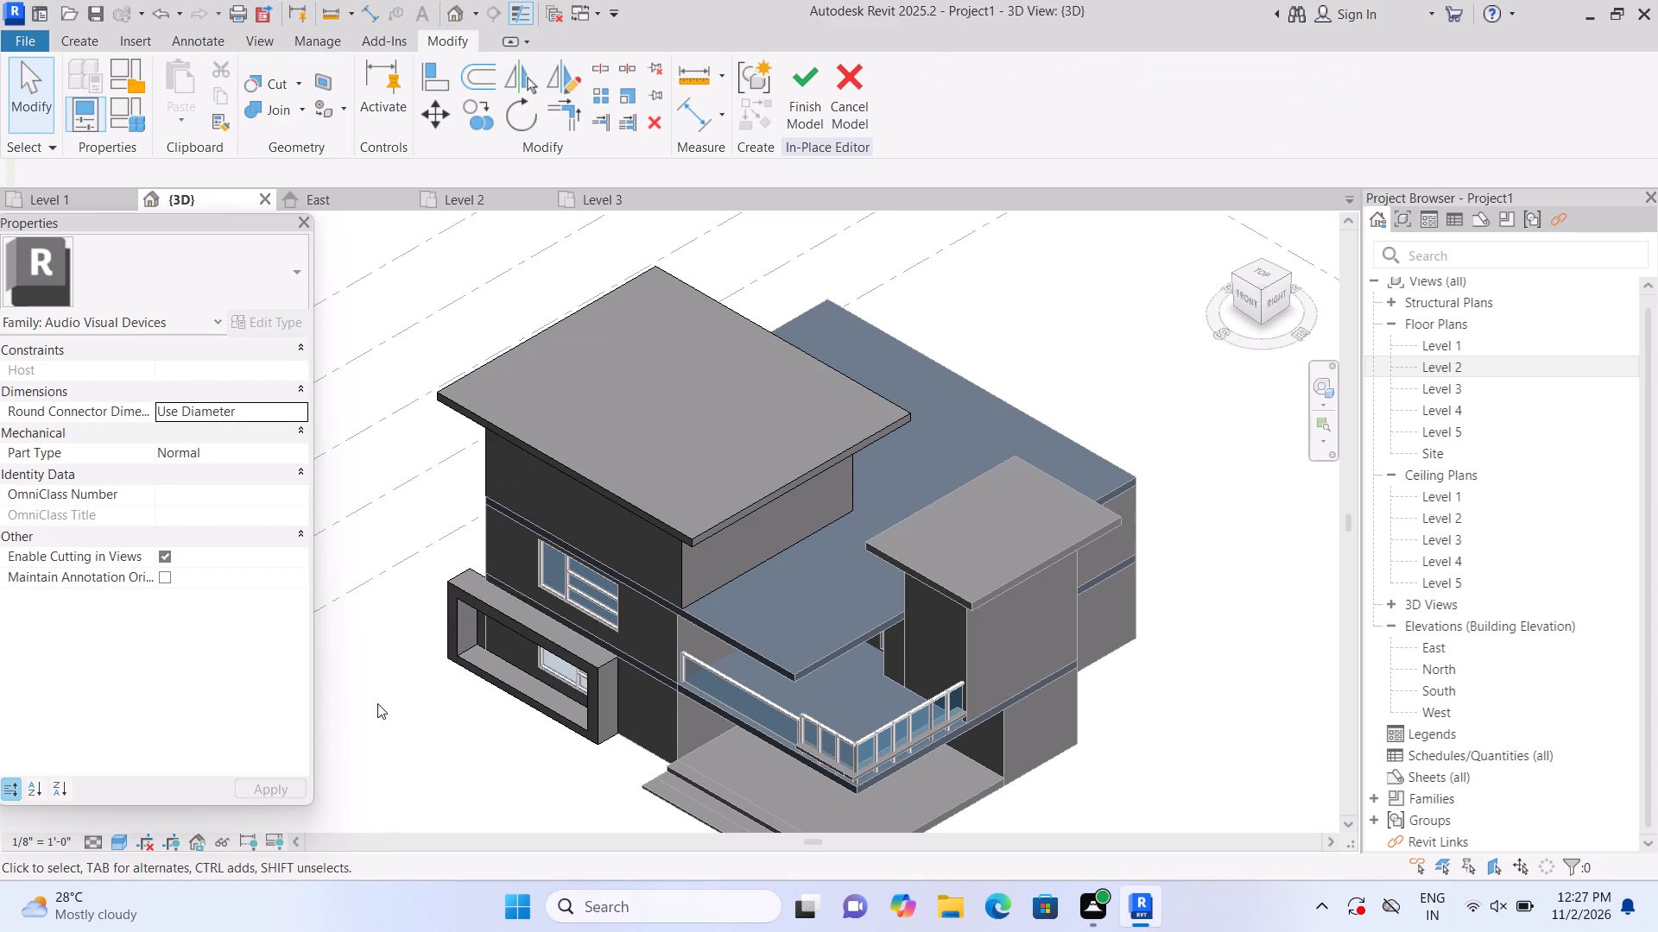
scroll(385, 699, "down", 1)
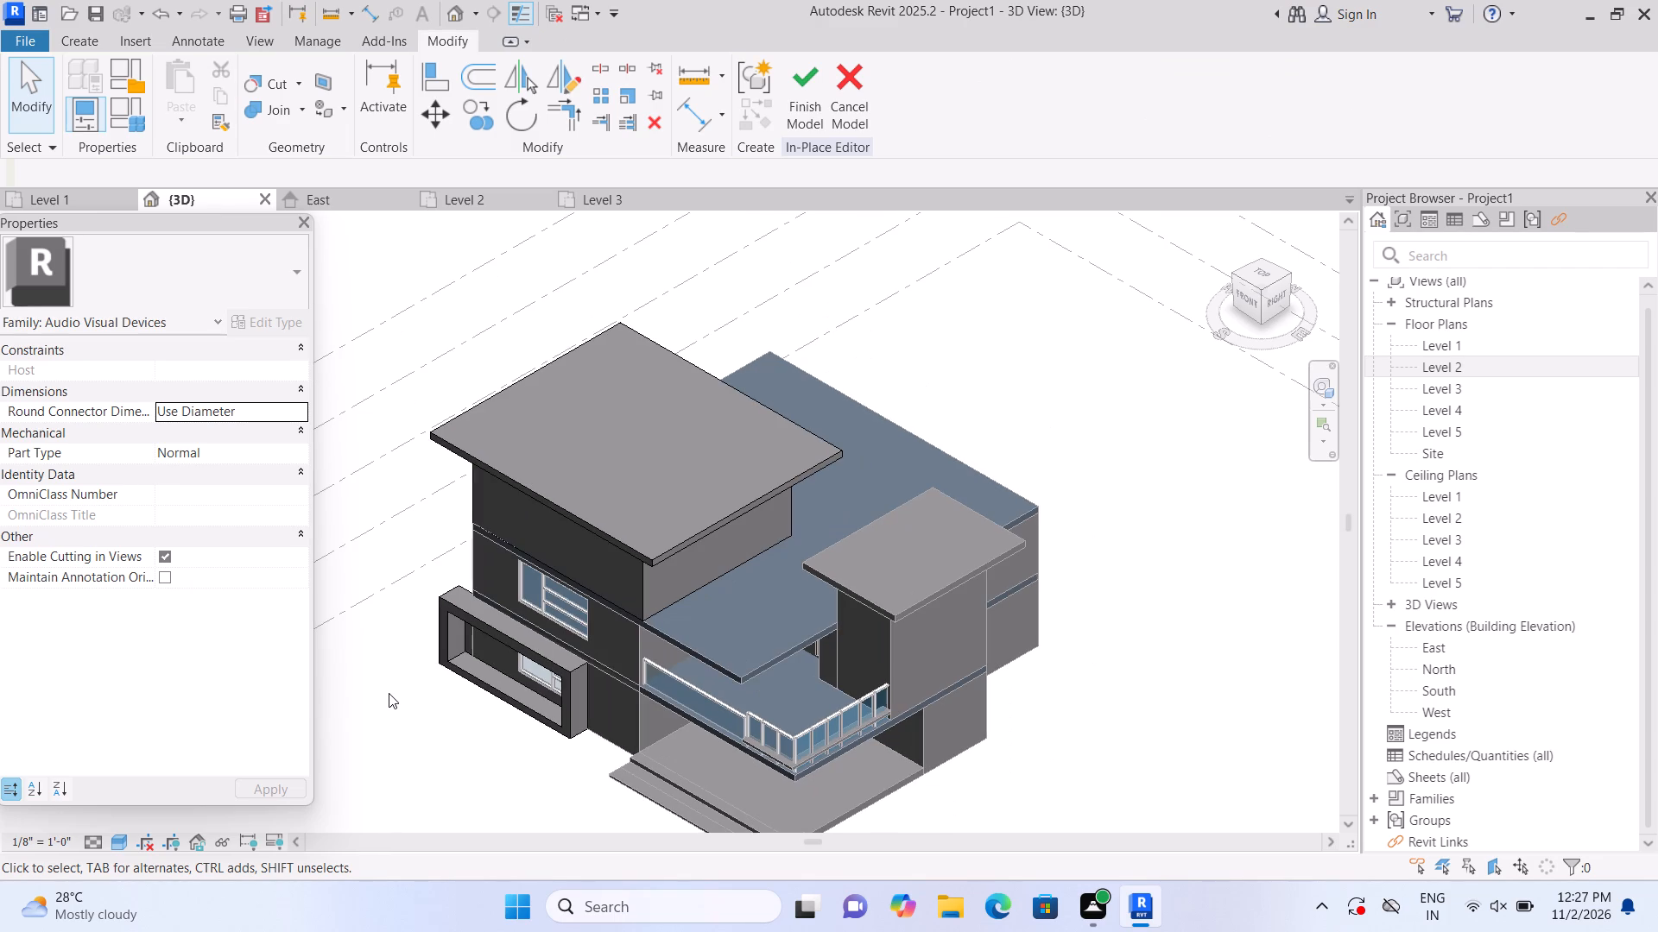
Extrude a rectangle traced corner to corner over the roof block's top slab, using that slab's top face as the work plane.
left_click(81, 39)
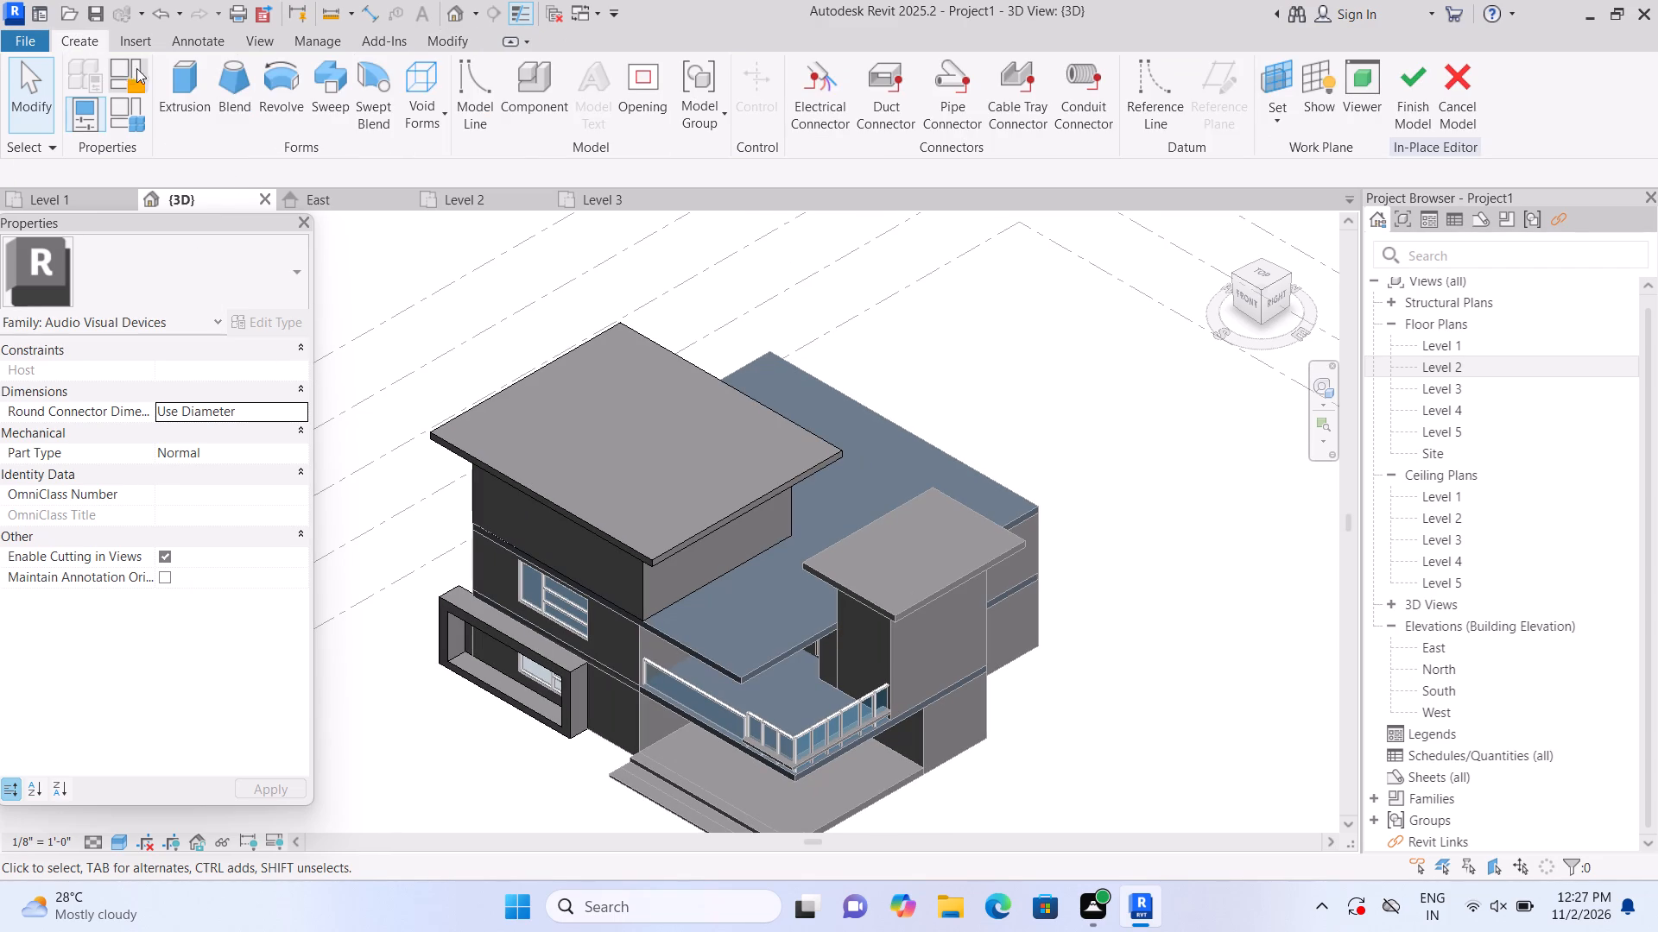
left_click(178, 96)
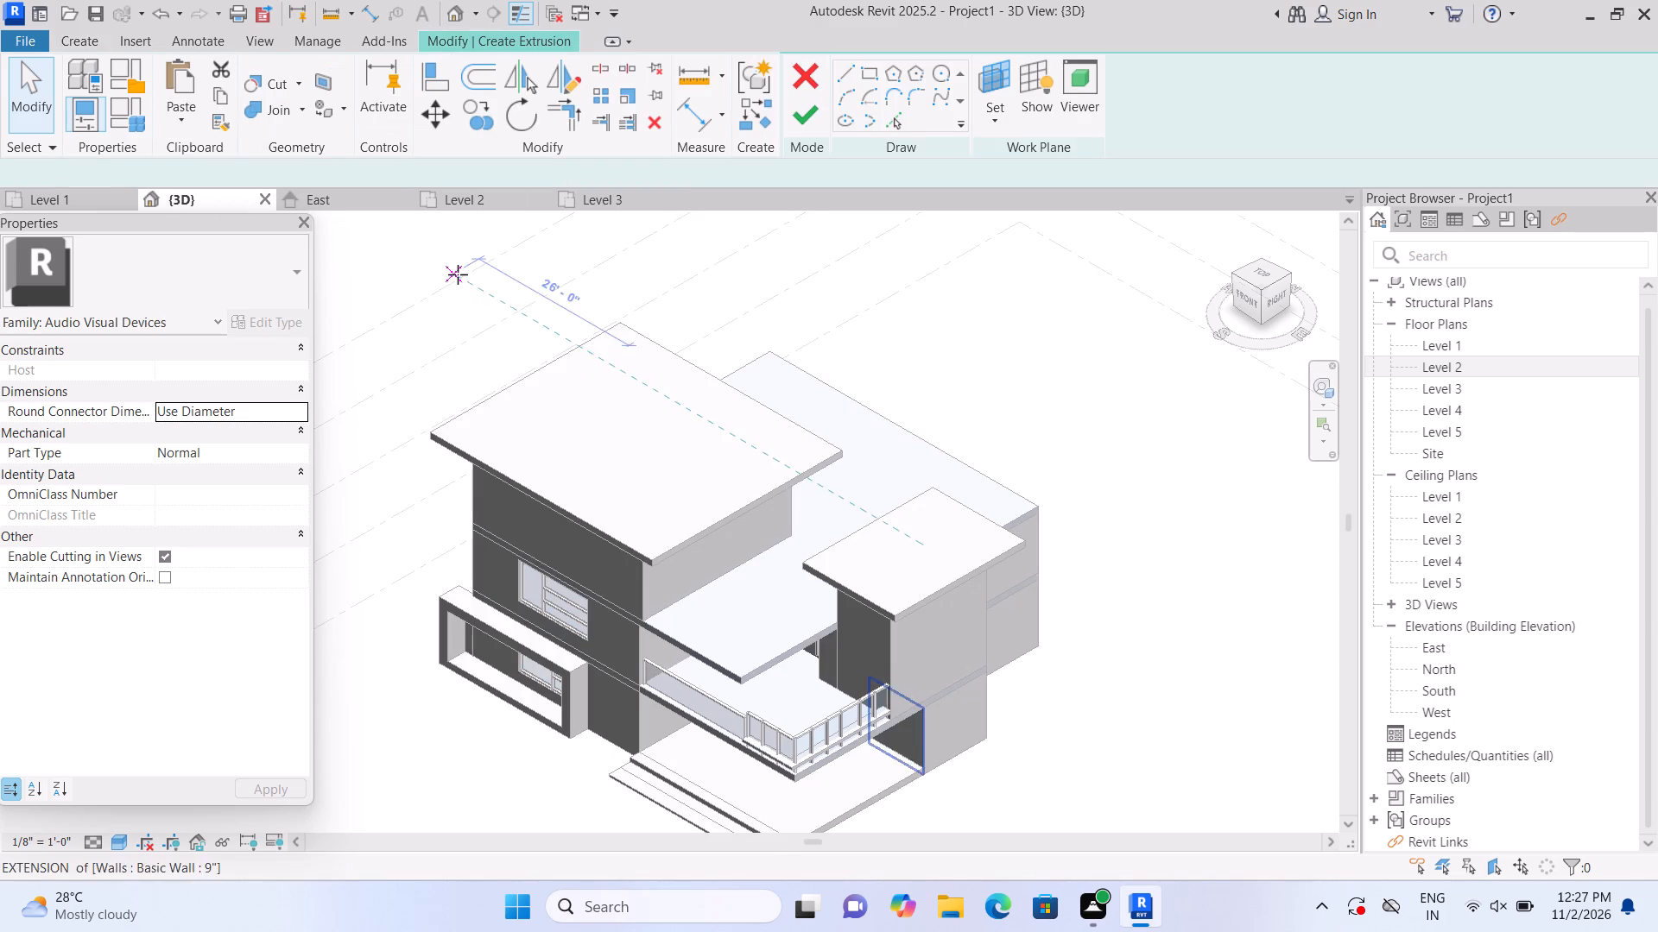
left_click(1130, 117)
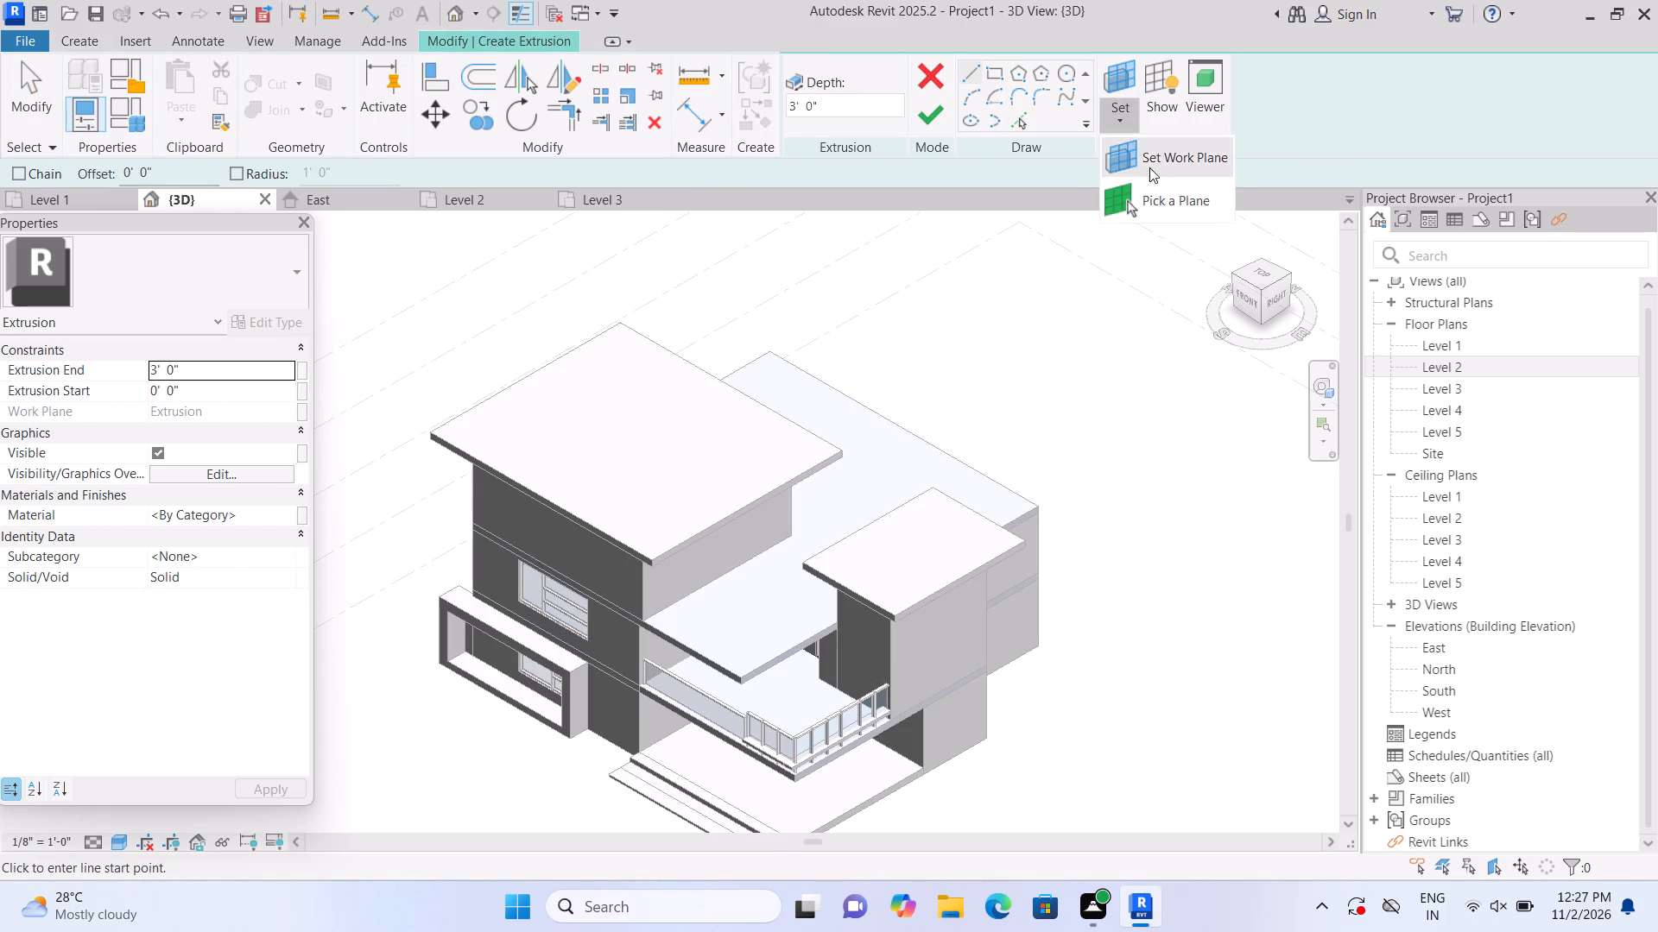
left_click(1149, 203)
left_click(672, 419)
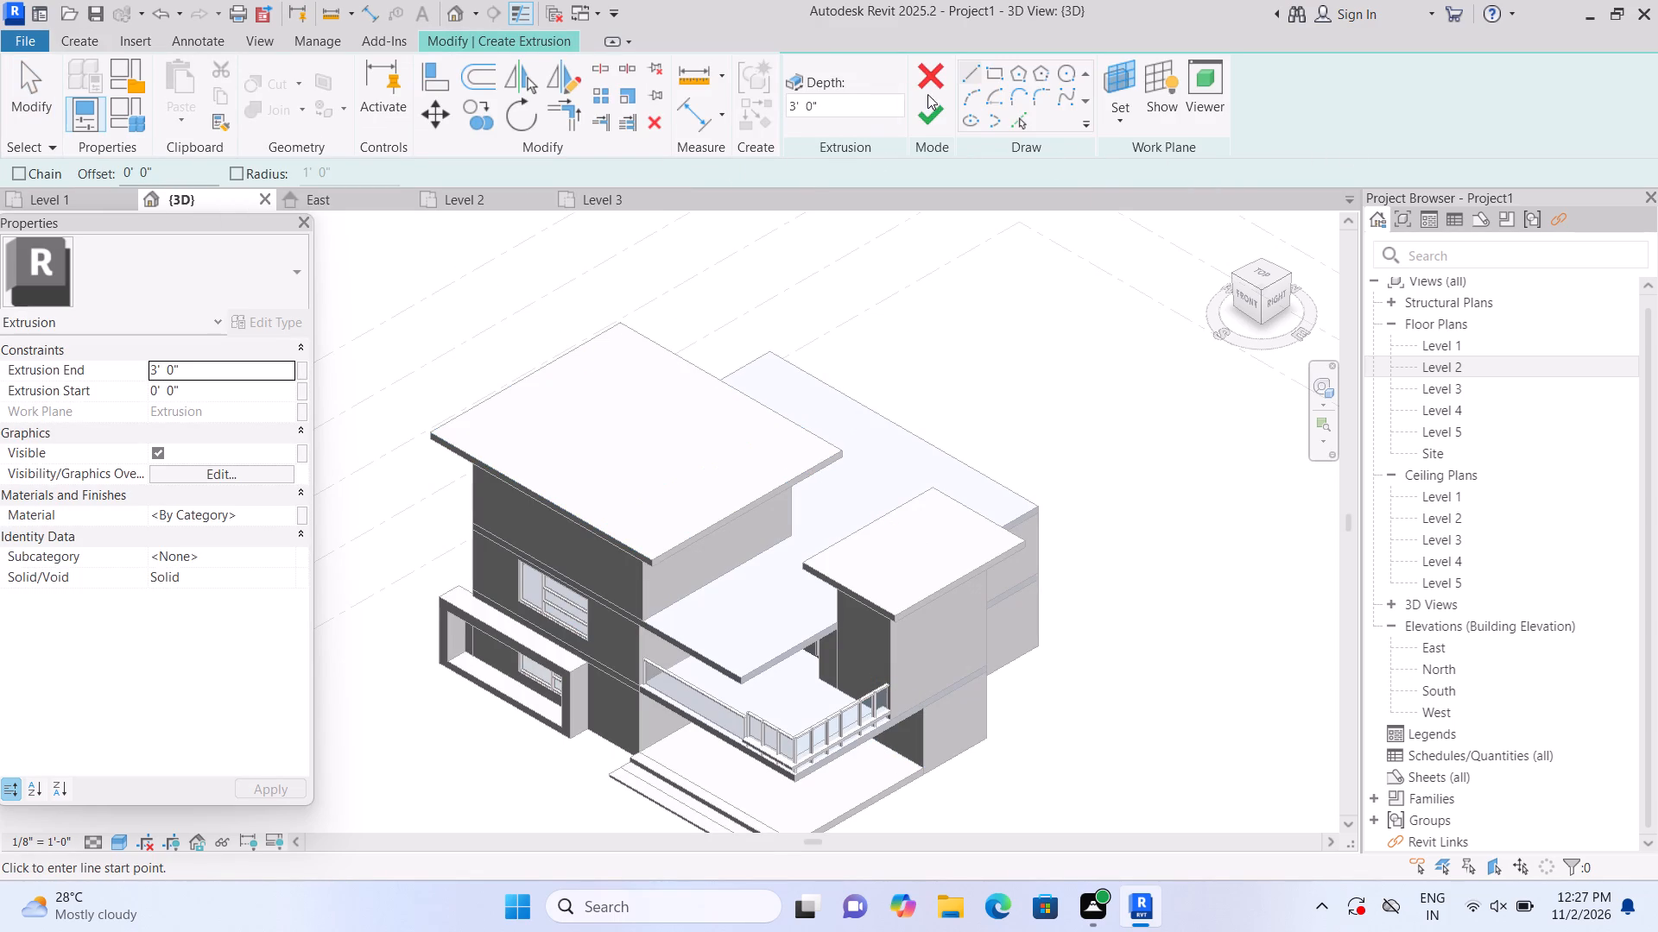
left_click(997, 69)
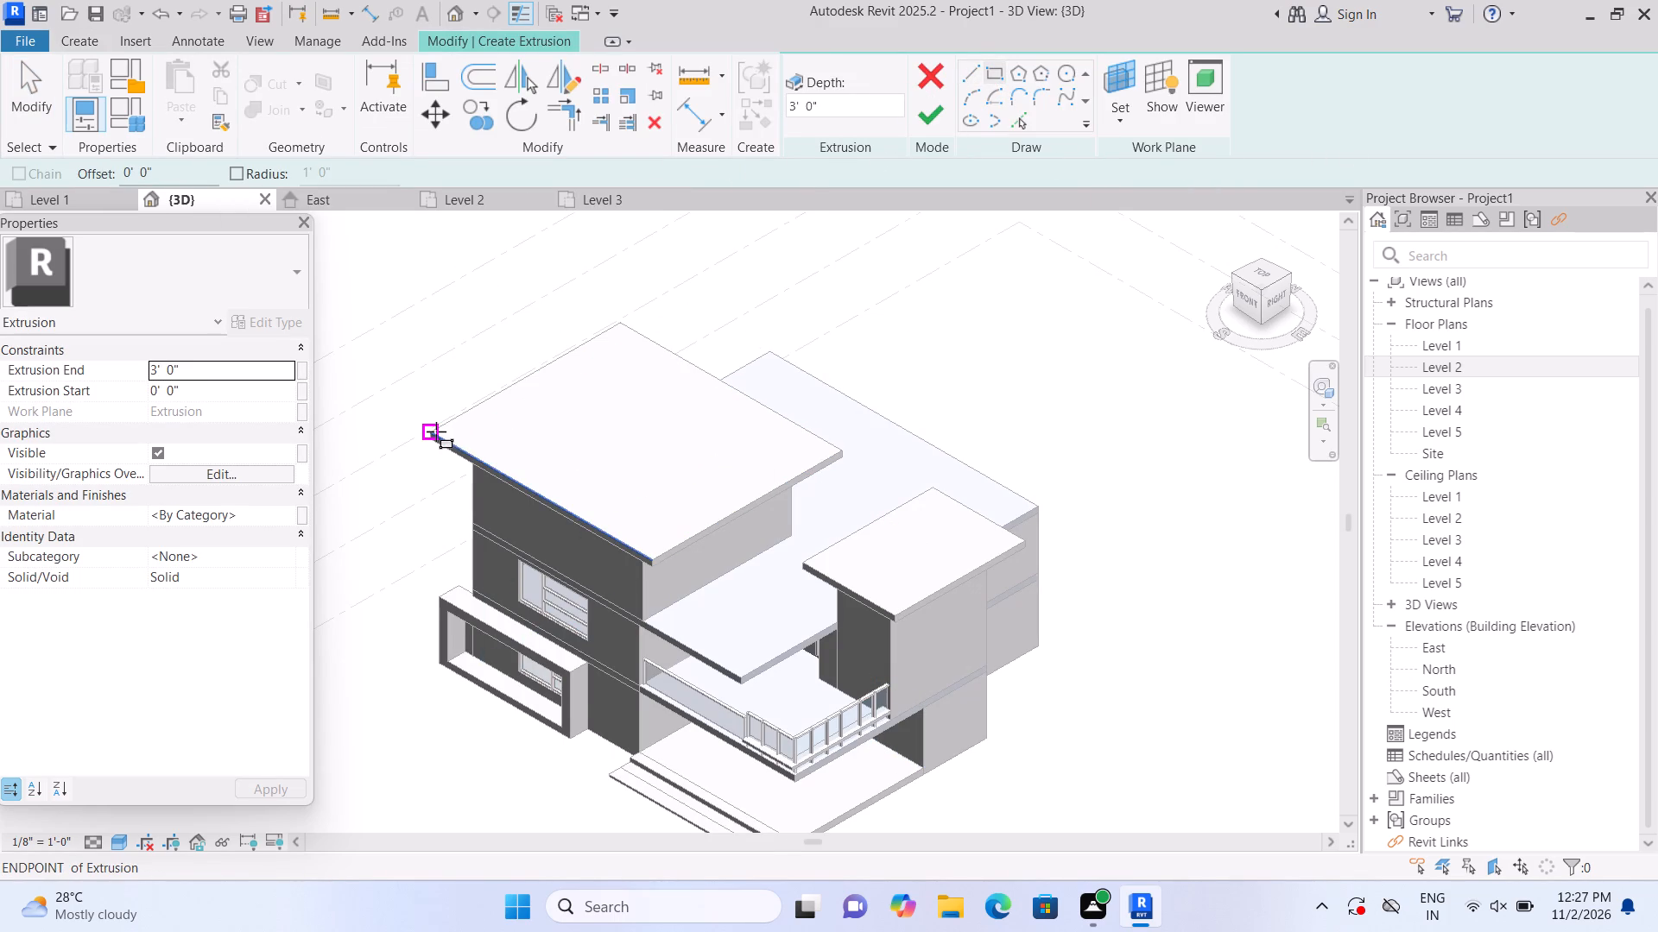
left_click(436, 431)
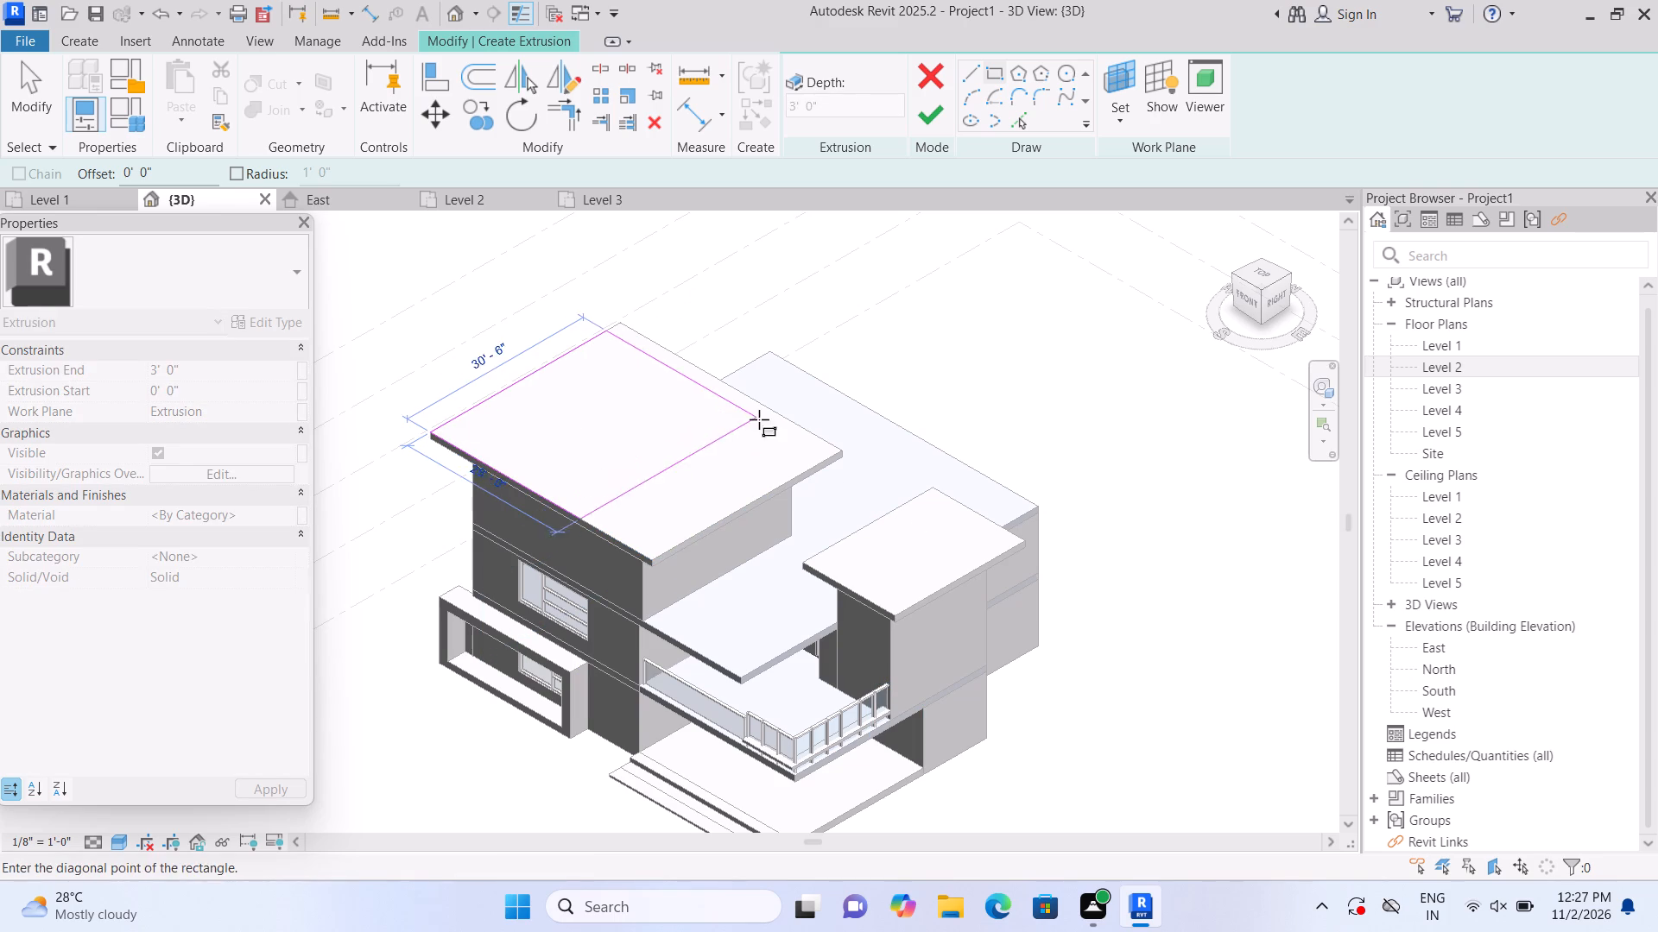
left_click(843, 445)
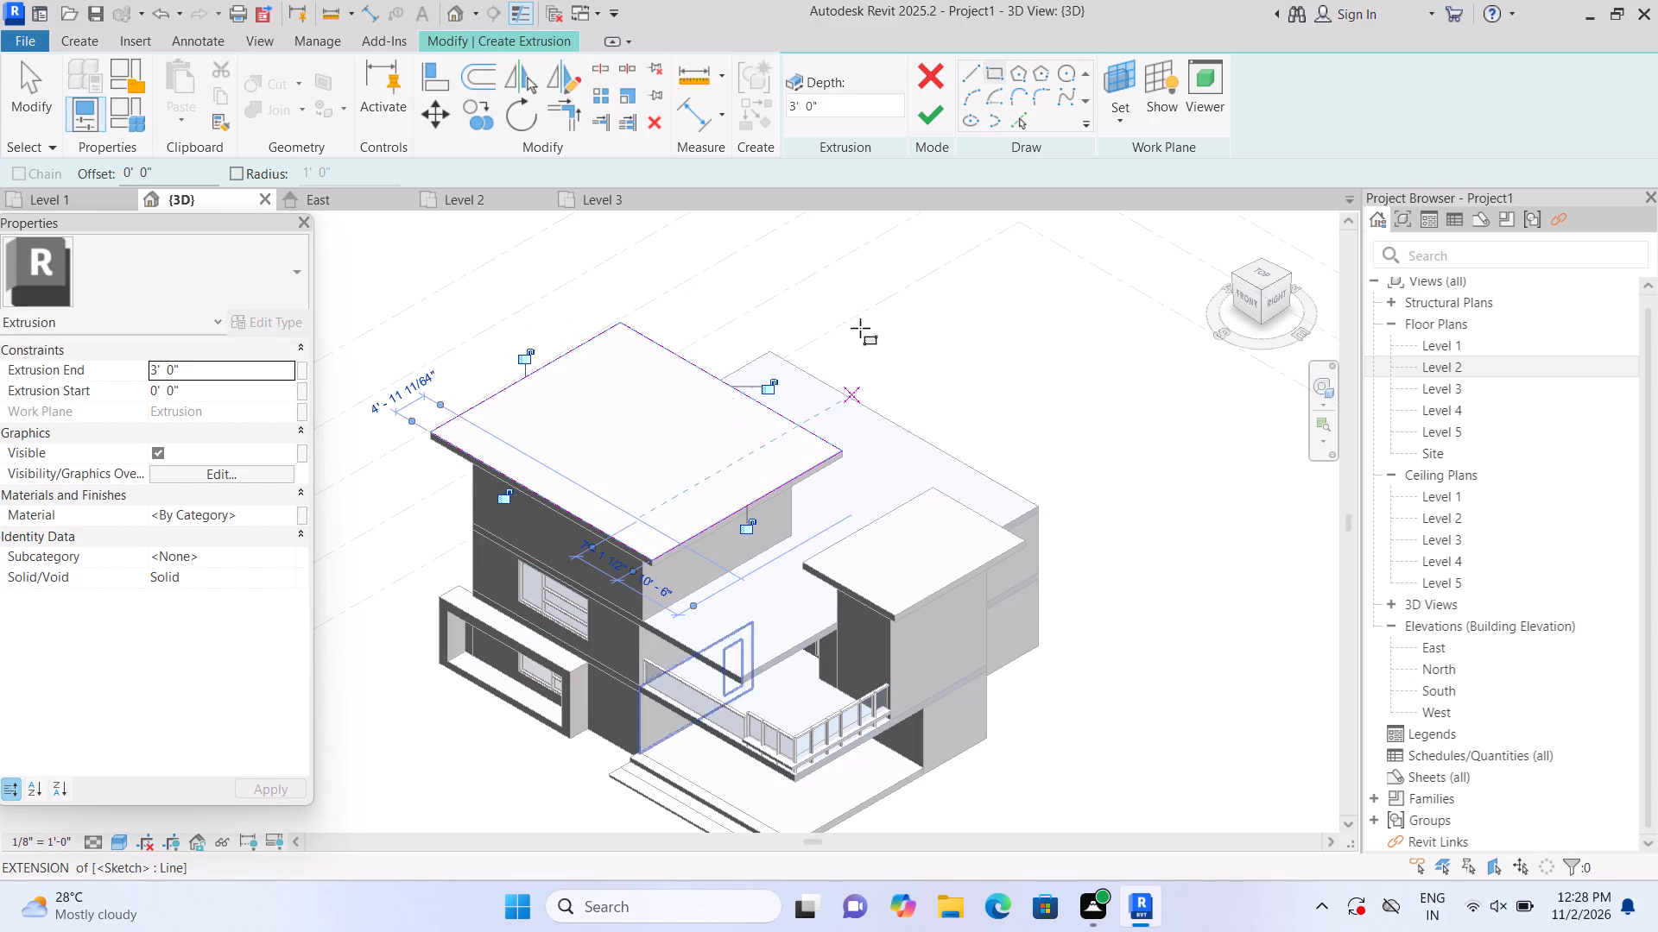
left_click(929, 123)
Set the extrusion end of the roof block's new upper slab to 1'.
scroll(541, 519, "up", 1)
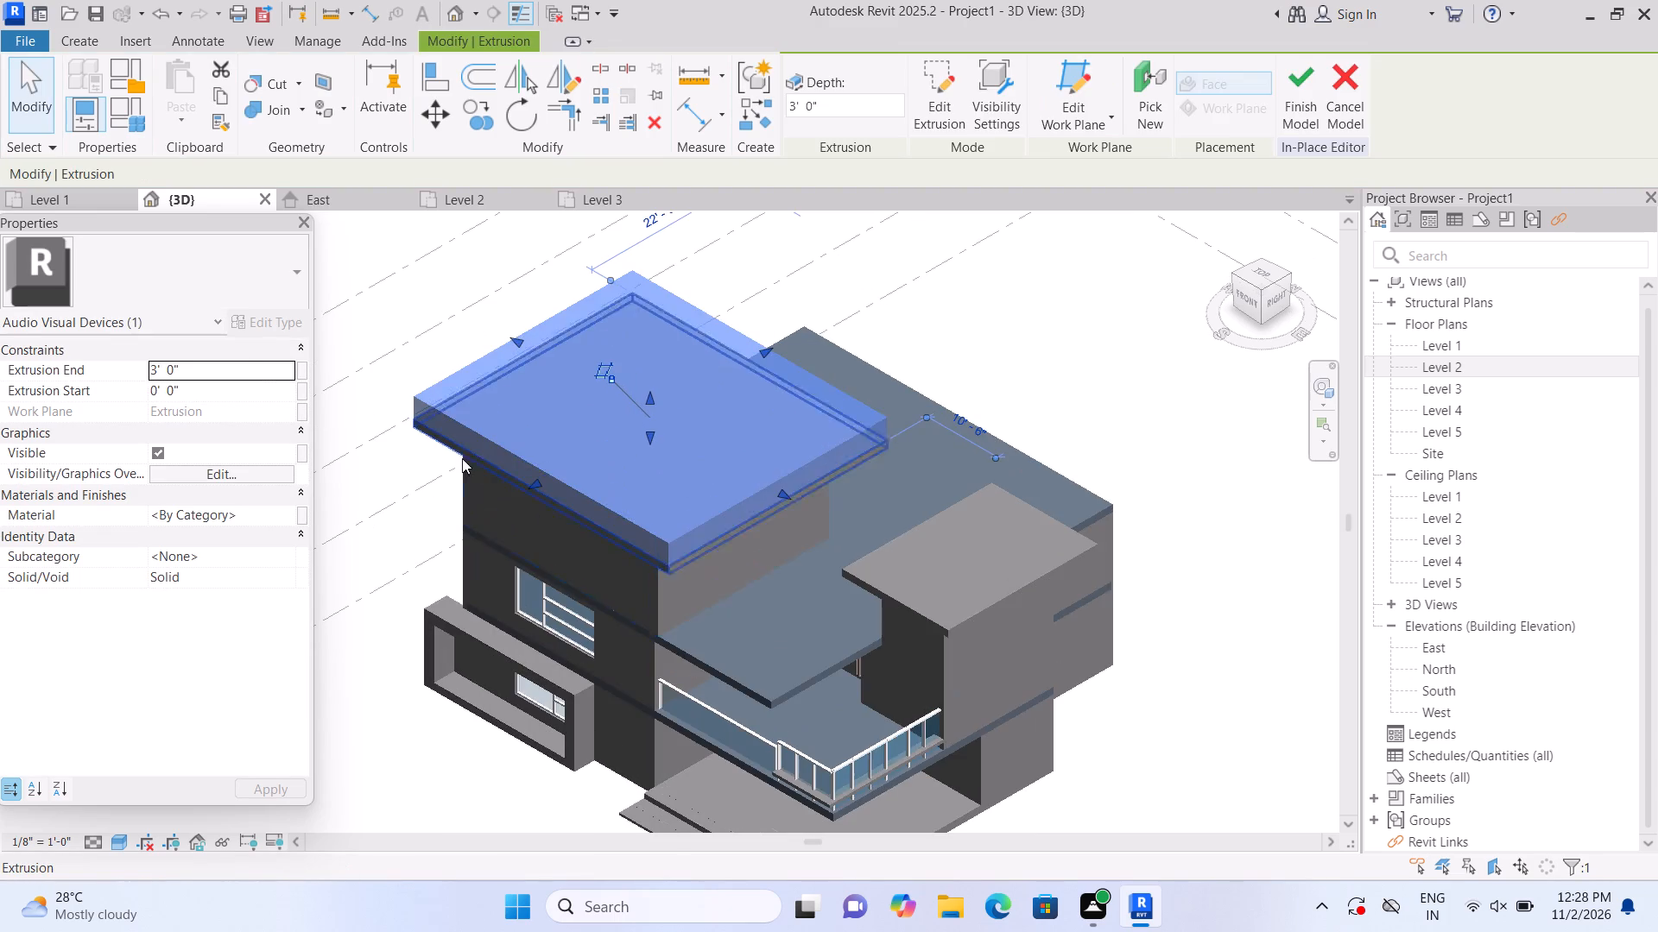
left_click(225, 373)
key("BackSpace")
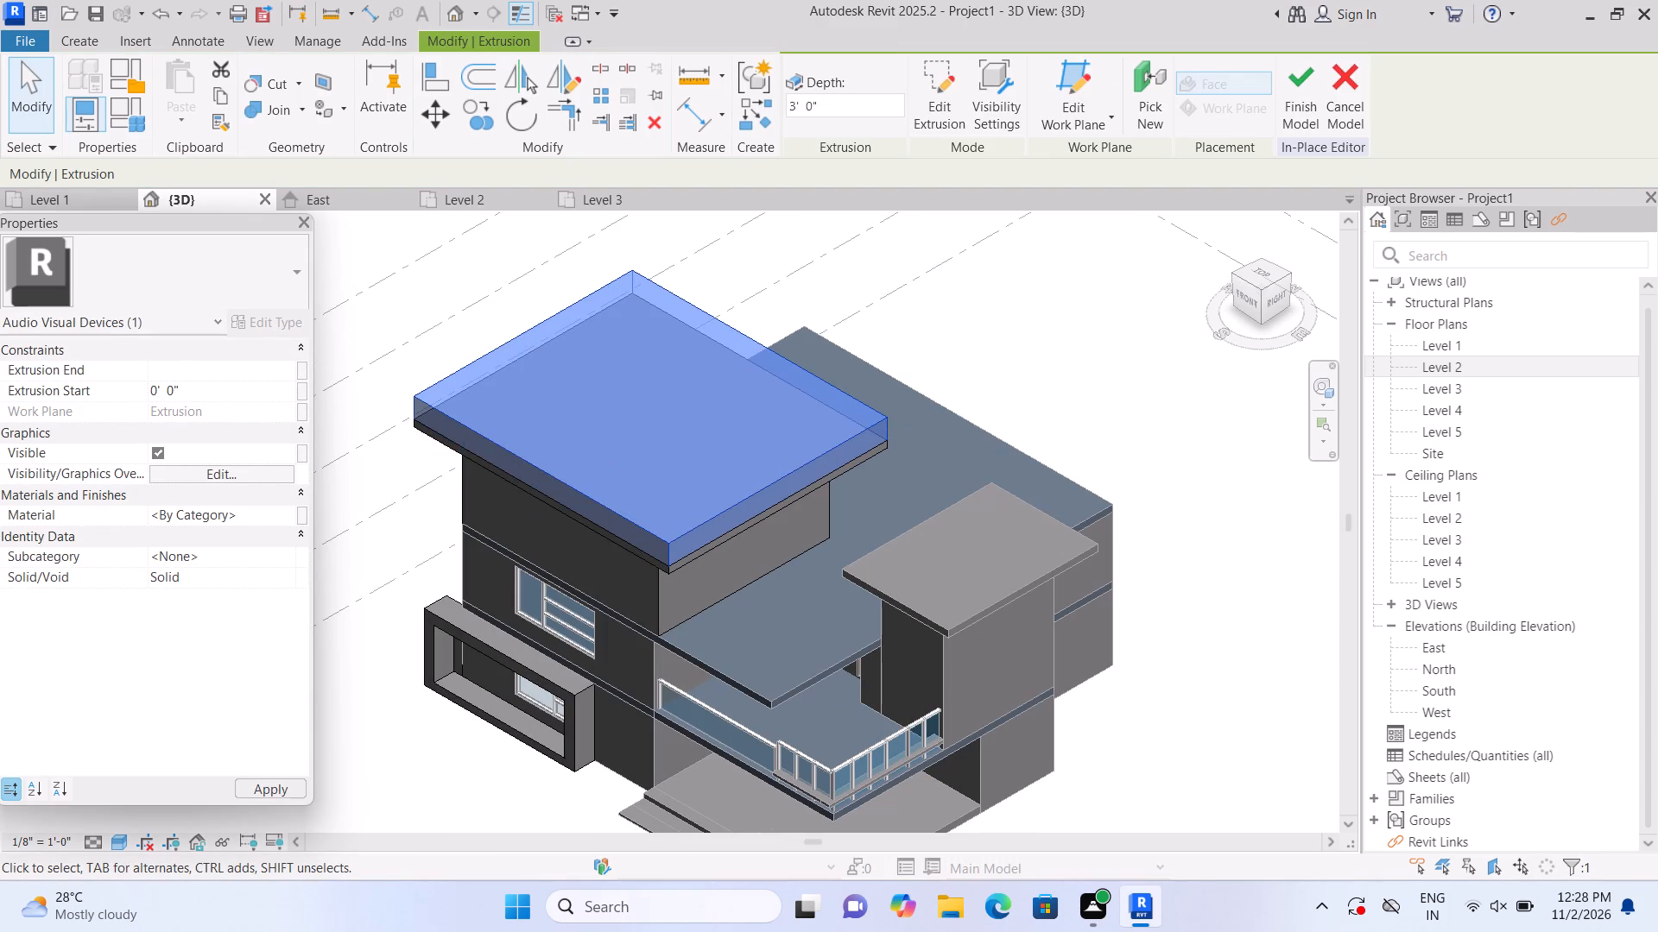
type("1'")
key("Return")
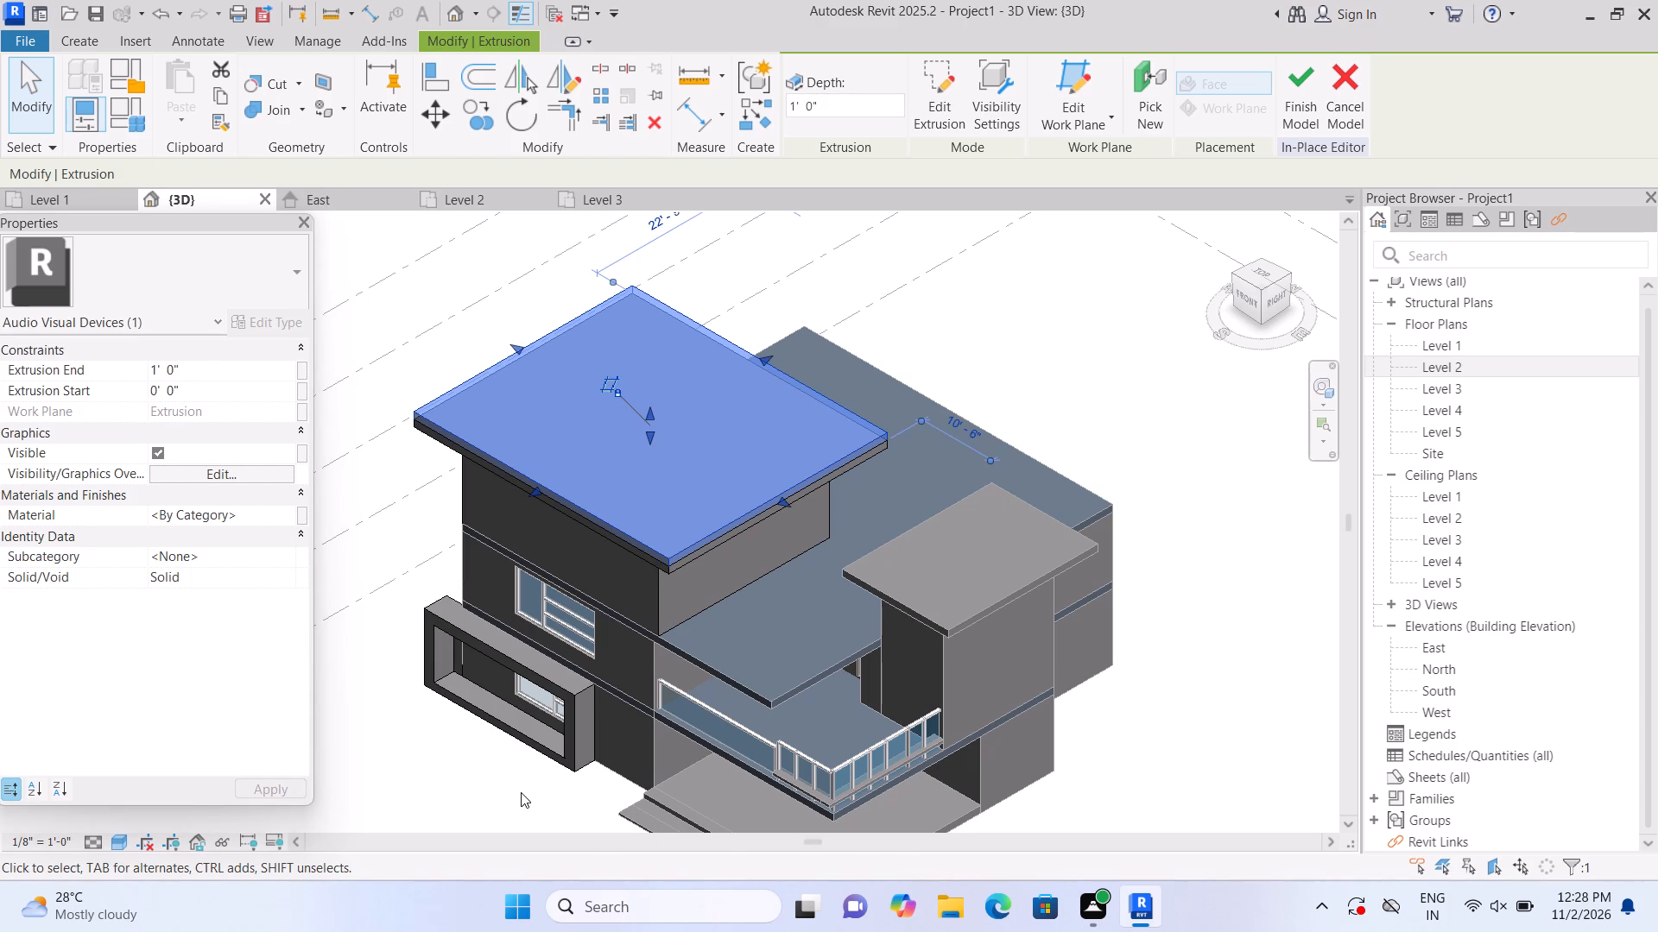
left_click(526, 763)
Stretch the upper roof slab outward on all four sides past the slab below, to about 8' 6" temporary dimension on the tower side.
scroll(612, 566, "up", 1)
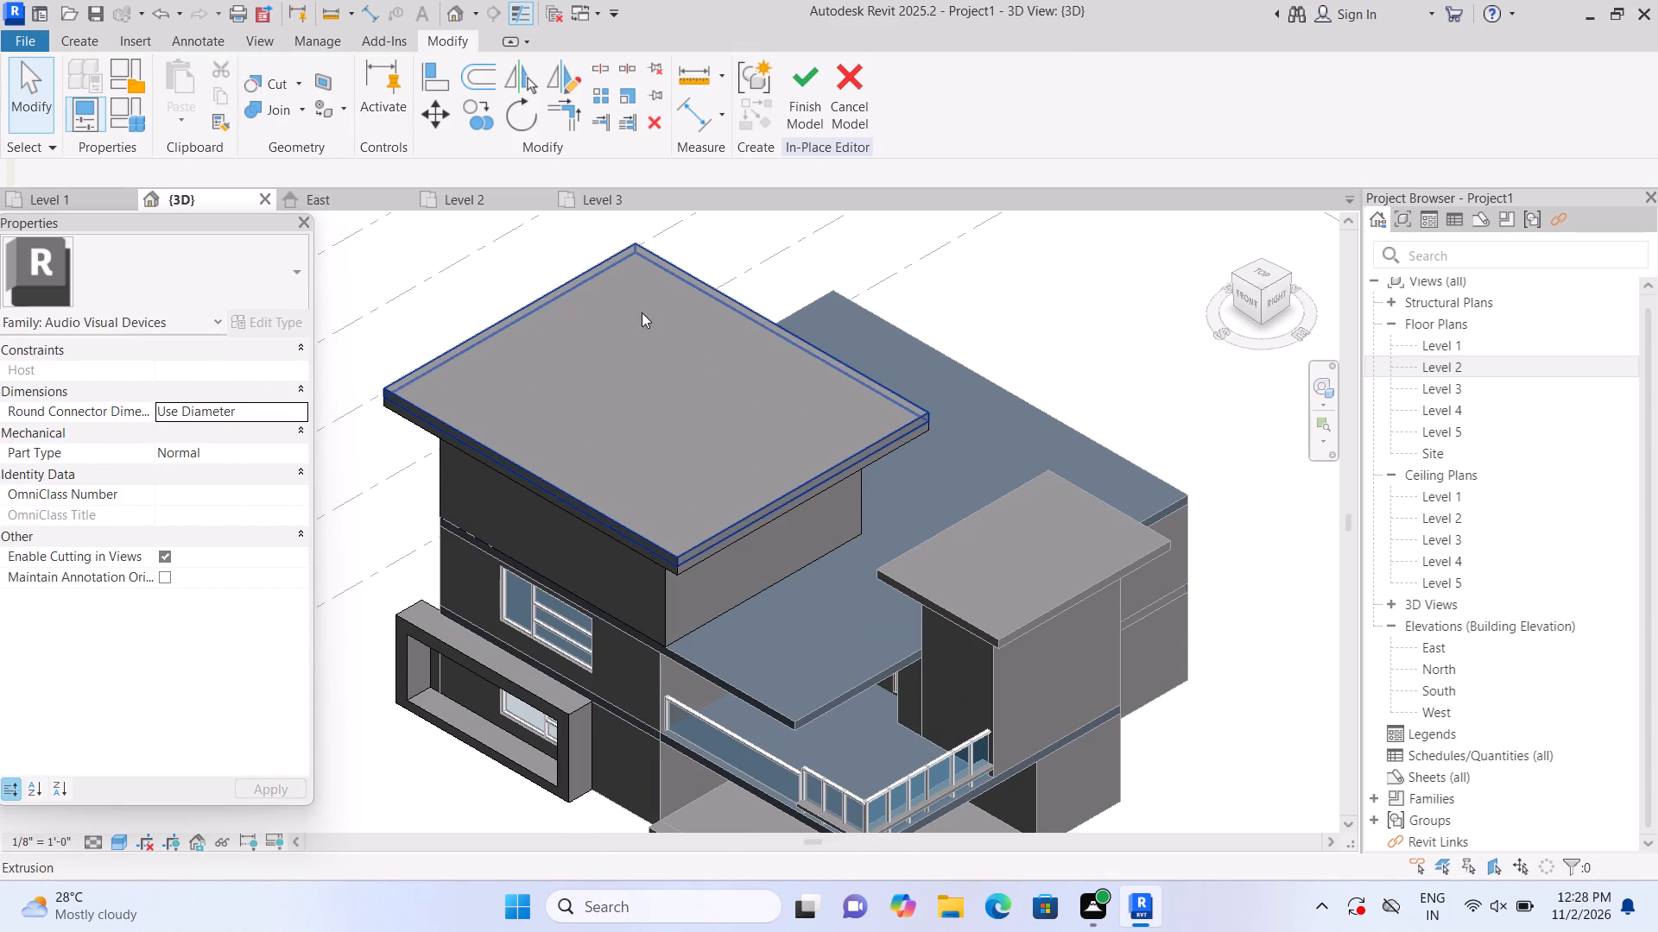
left_click(662, 308)
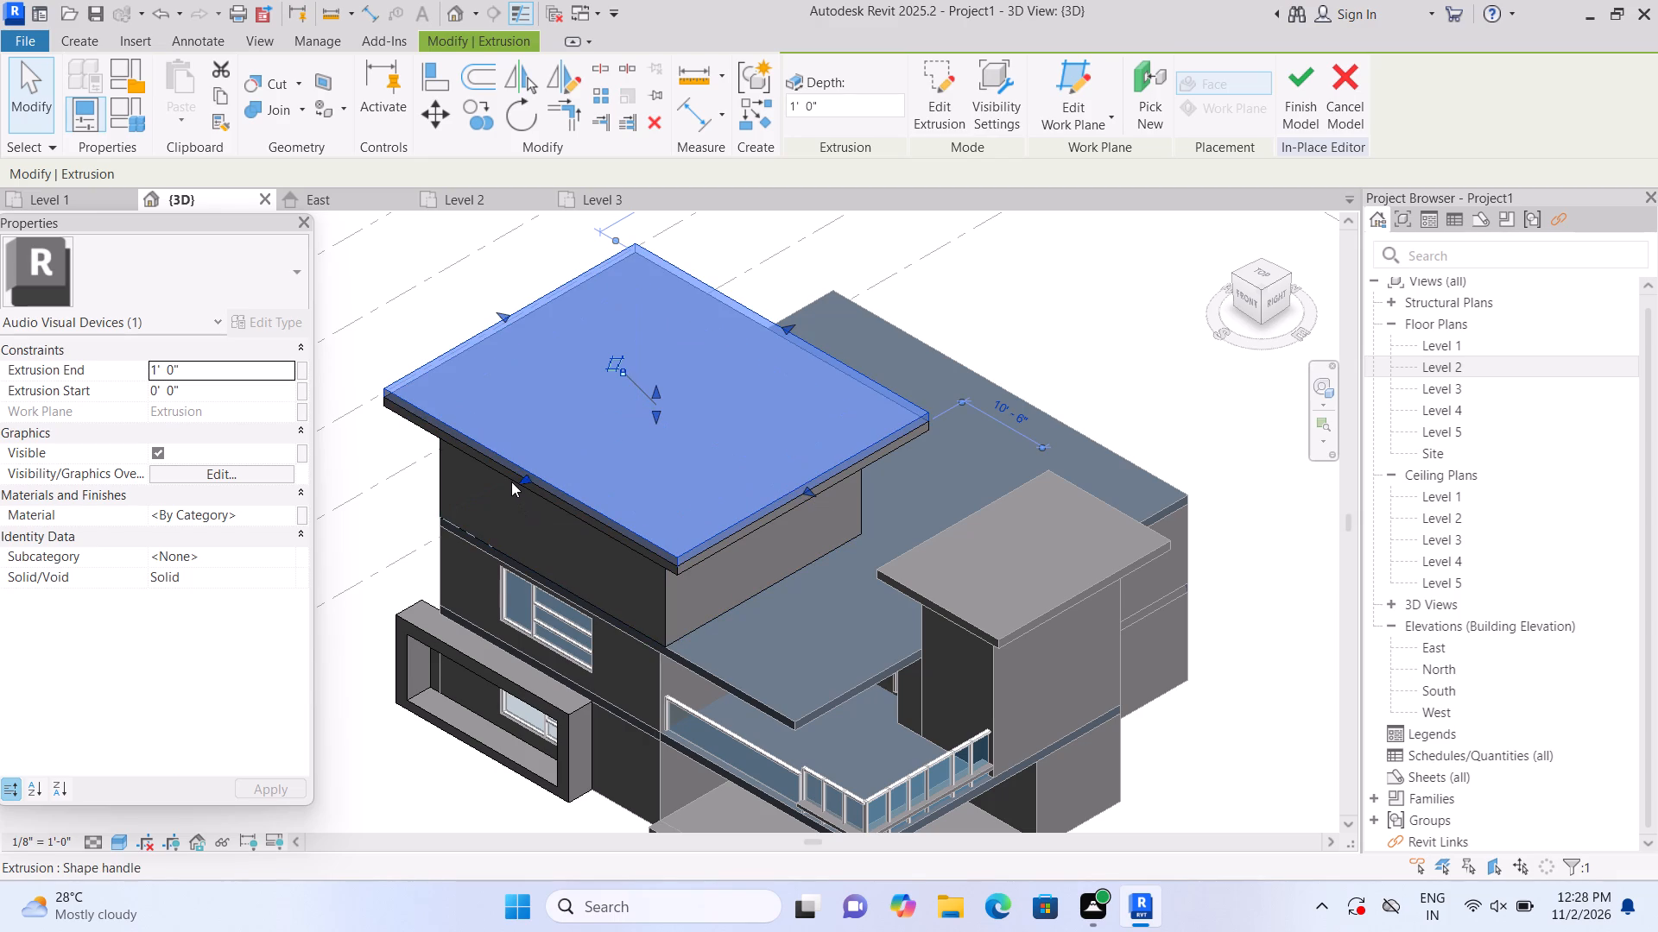
left_click_drag(525, 475, 516, 480)
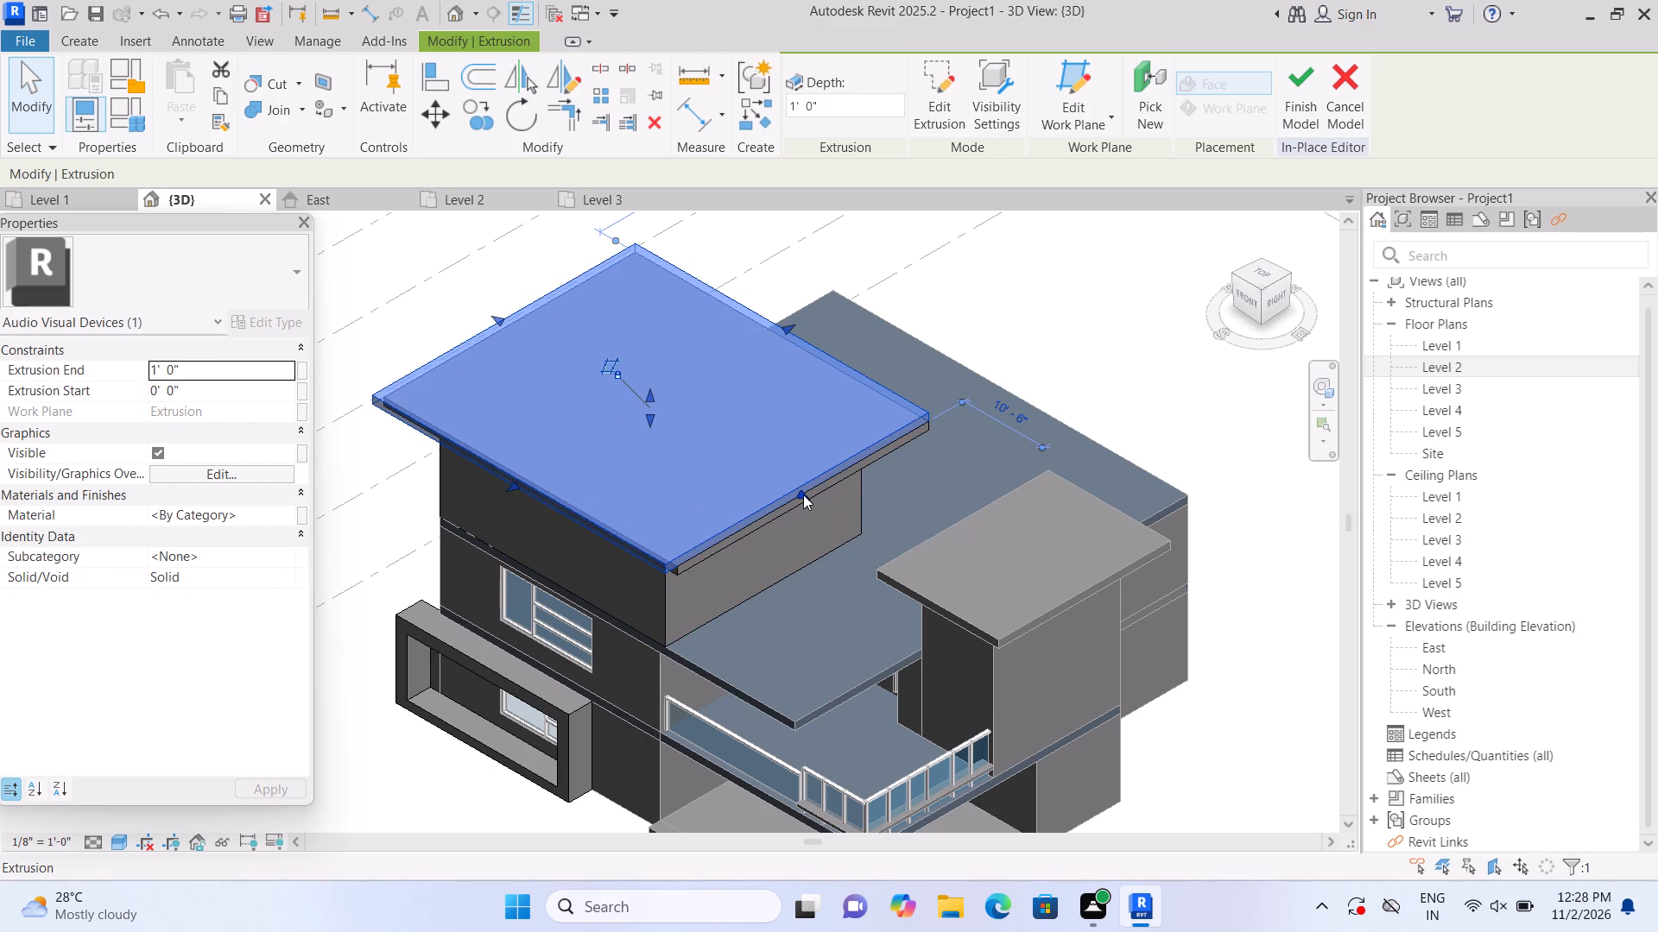
left_click_drag(803, 494, 818, 496)
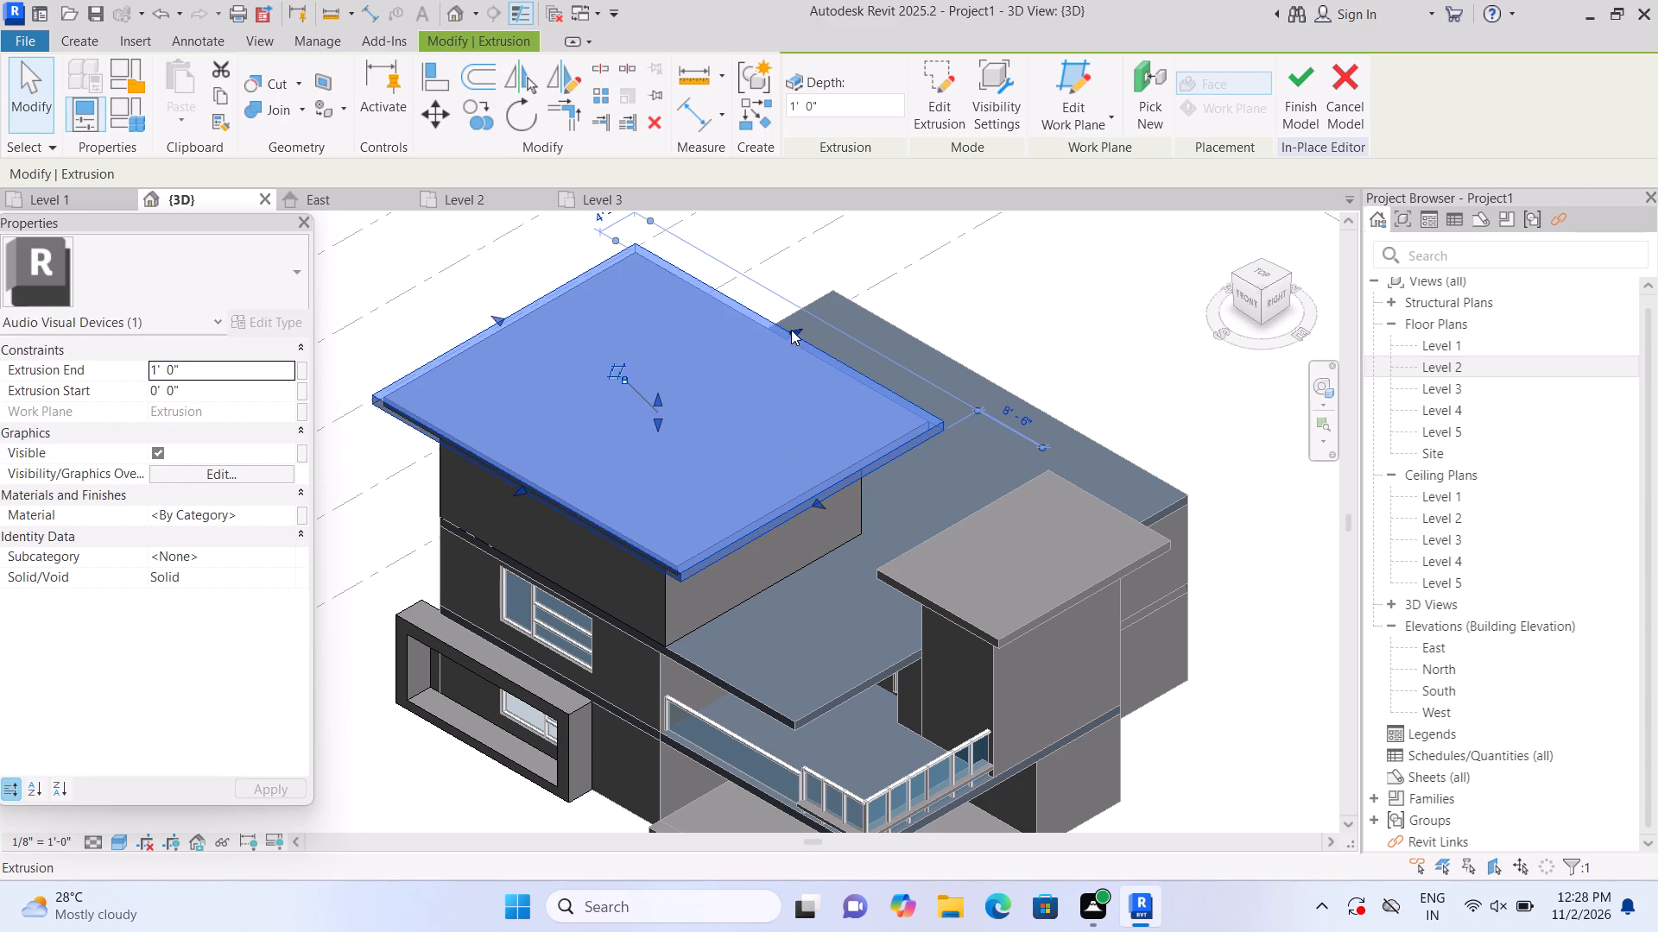
left_click(791, 328)
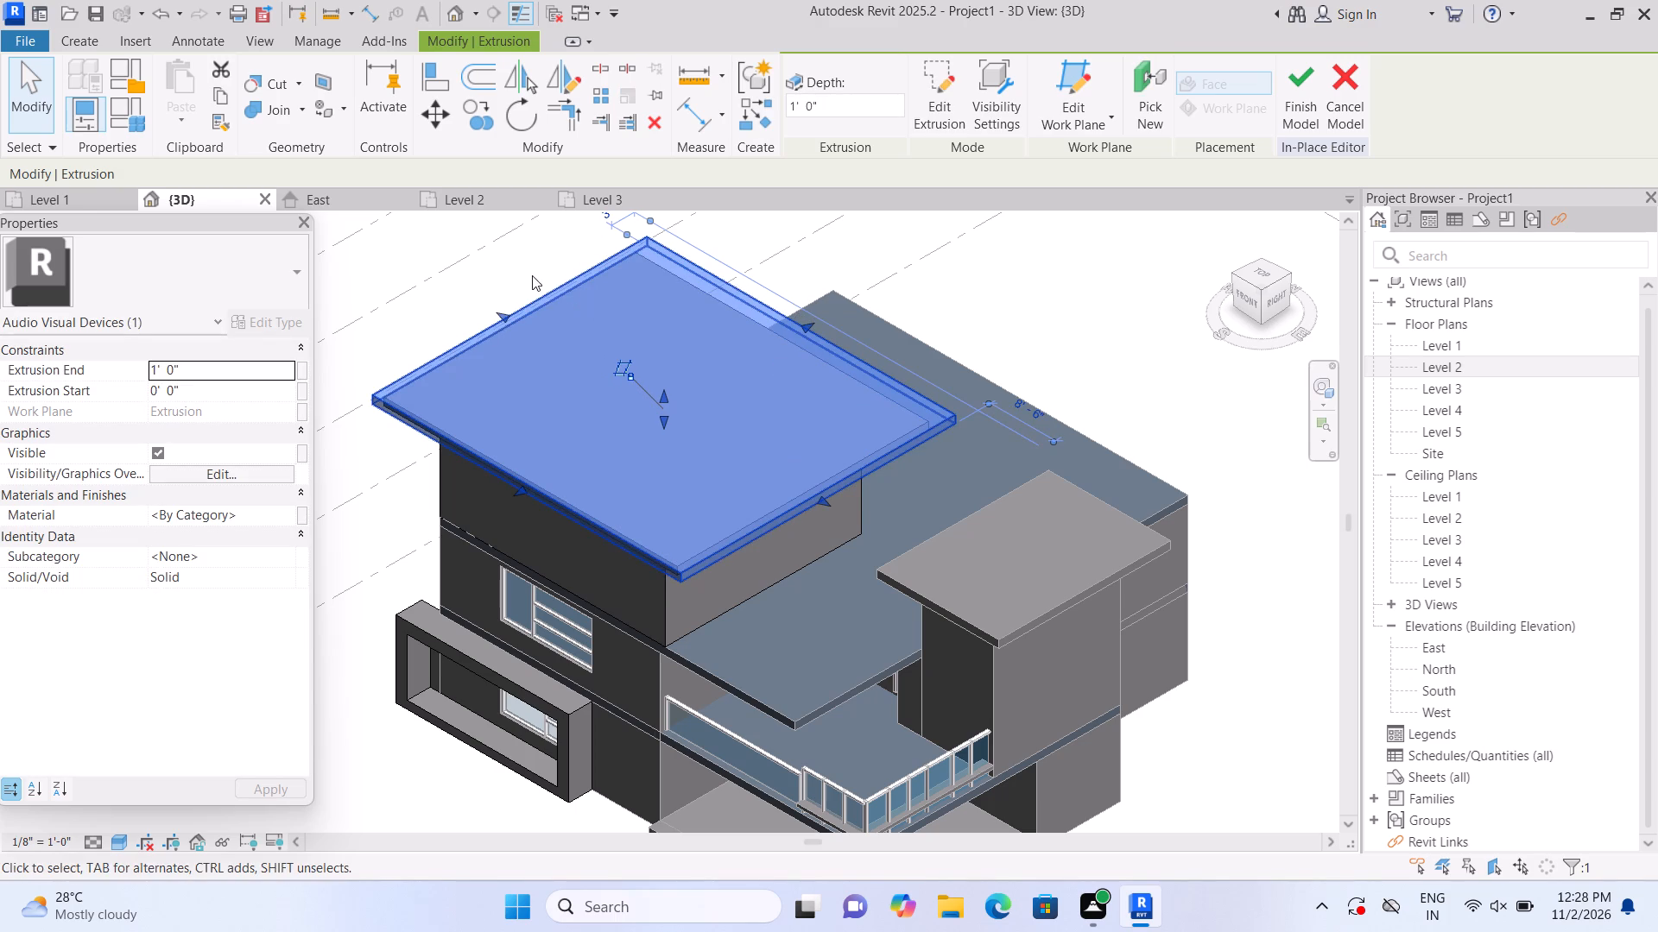
left_click(504, 314)
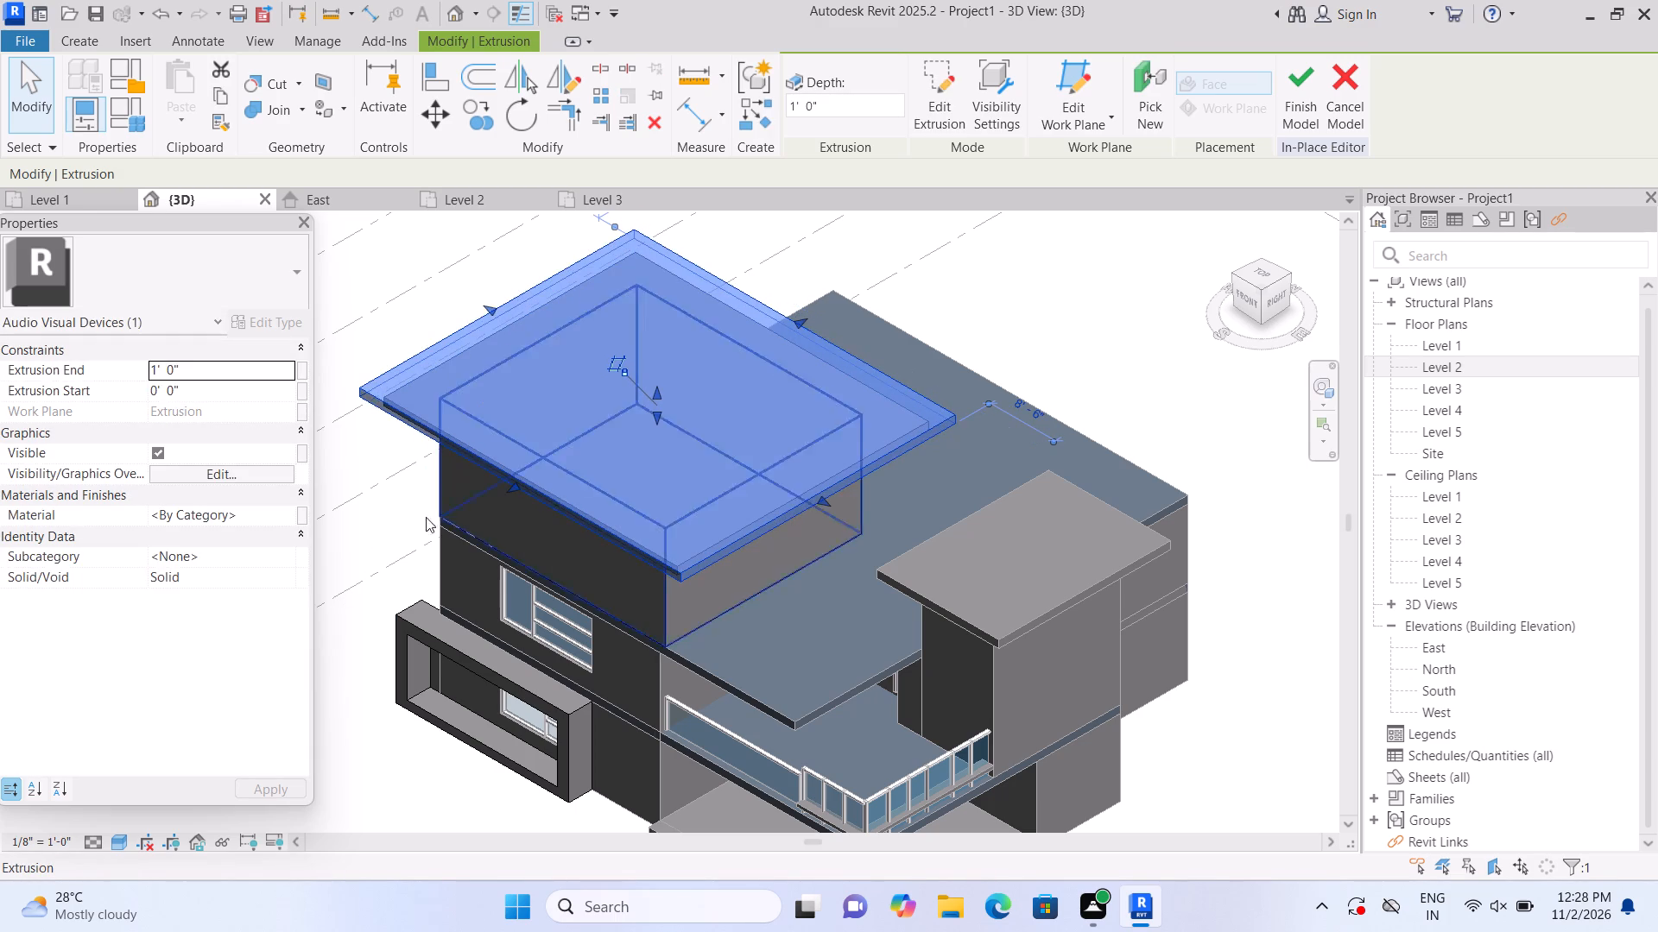
left_click(388, 560)
Examine the stacked roof slabs and the whole house from several 3D angles and from the front.
scroll(396, 557, "down", 3)
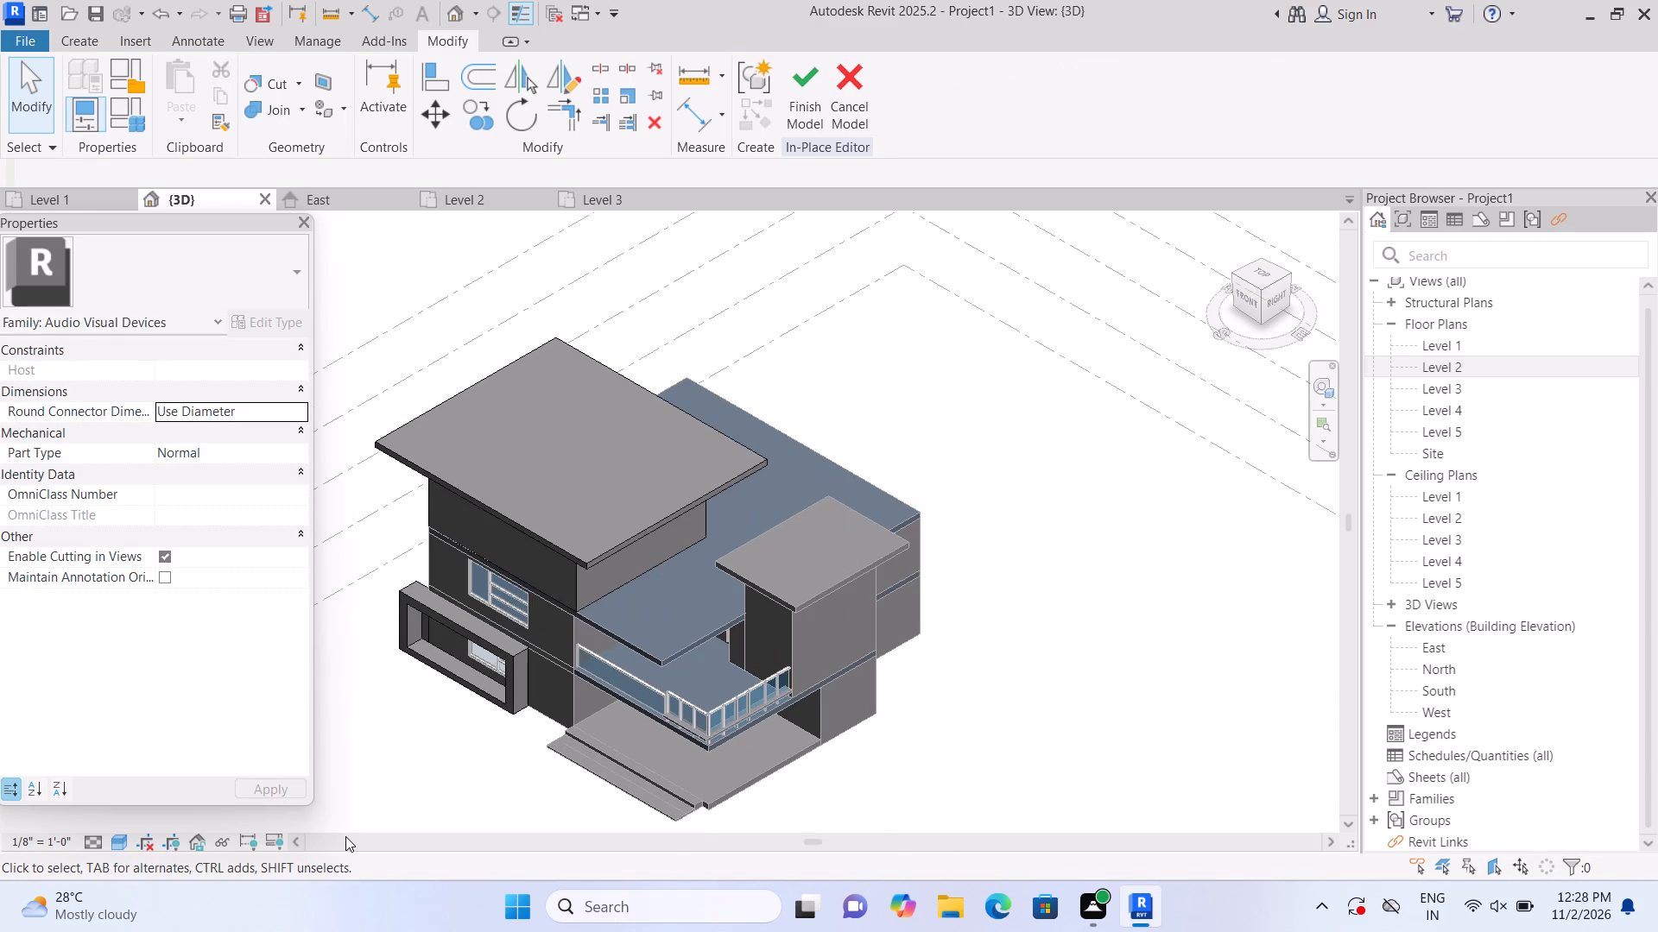
middle_click_drag(345, 830, 407, 635, "shift")
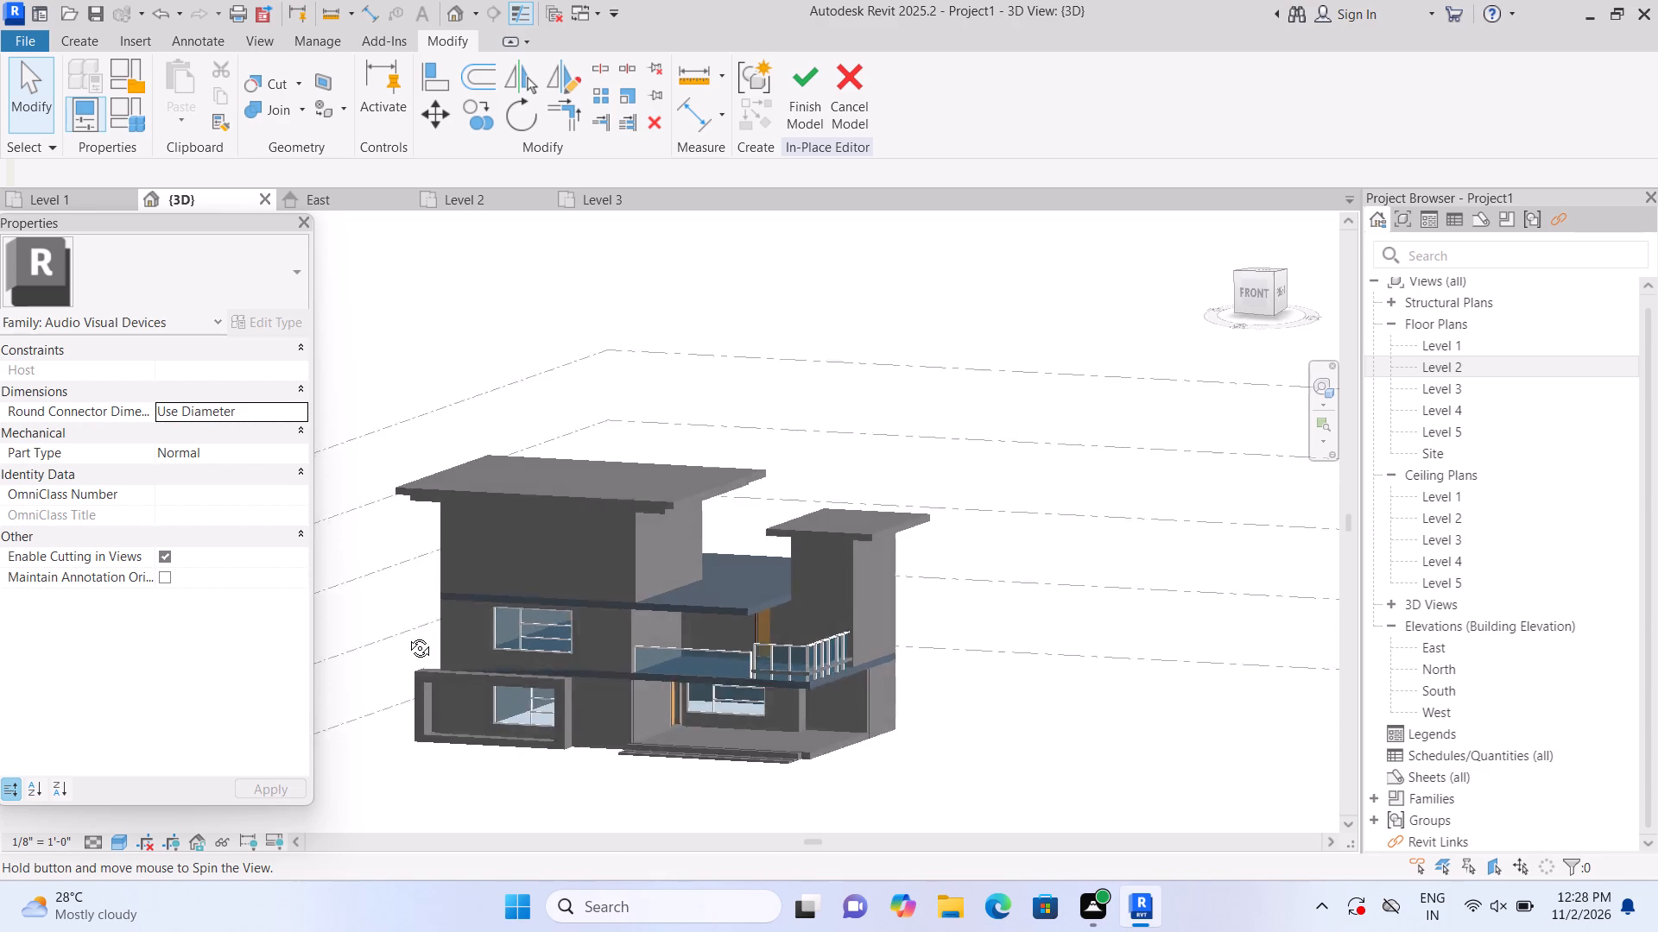
middle_click_drag(407, 635, 315, 720, "shift")
scroll(322, 724, "up", 1)
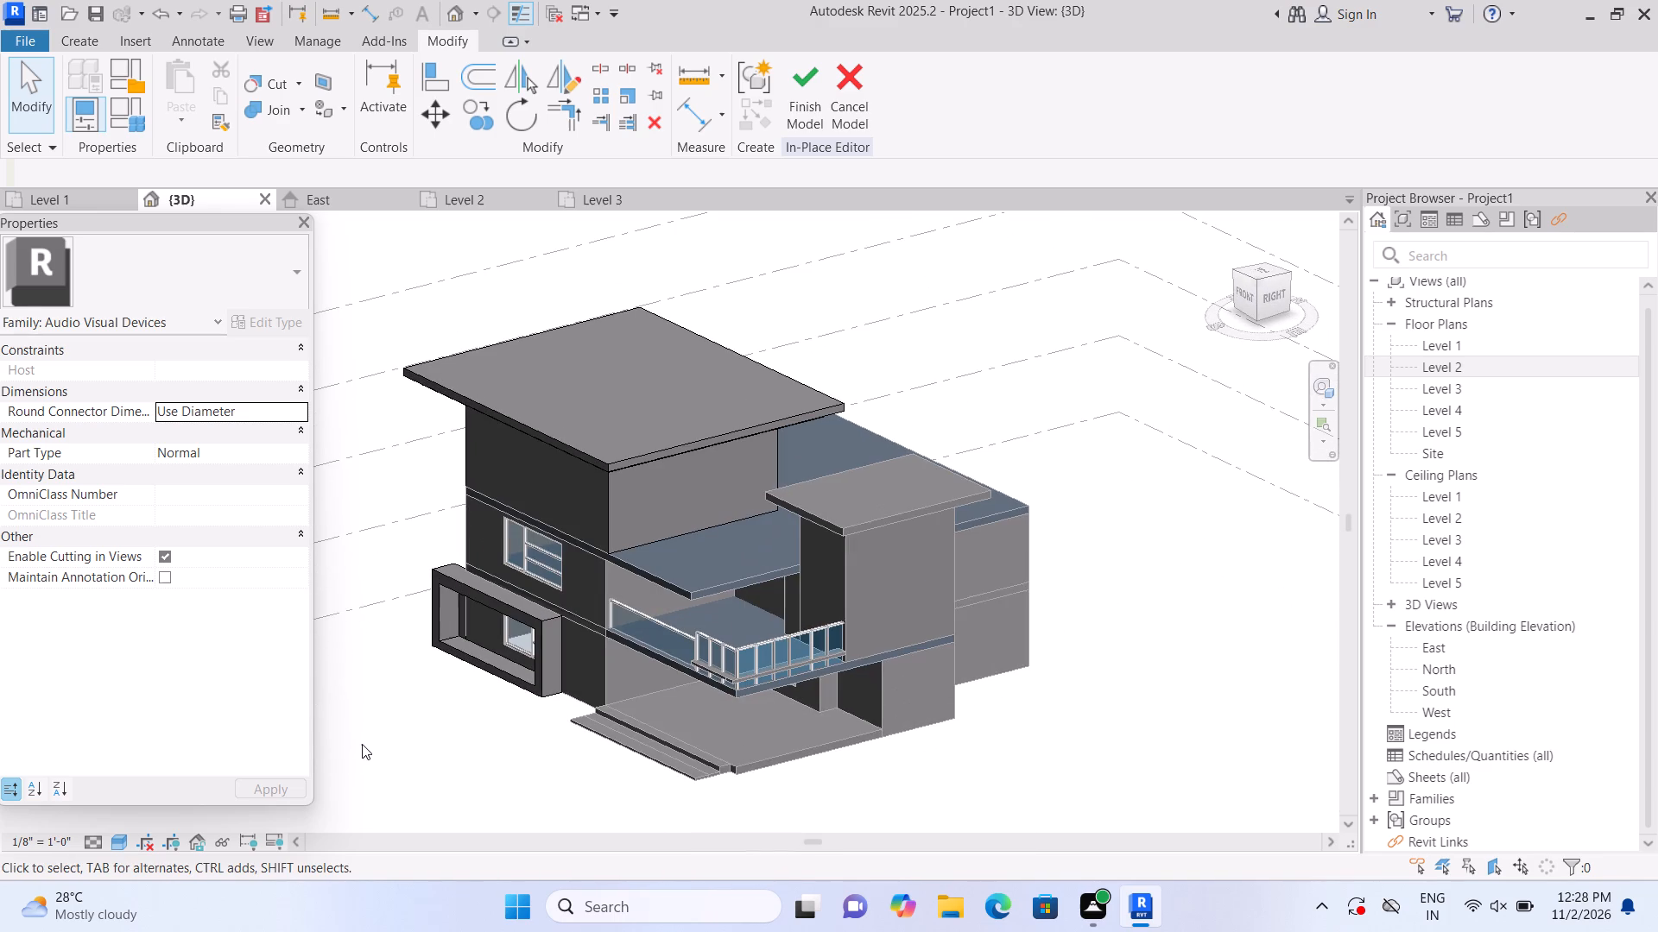
middle_click_drag(383, 763, 458, 746)
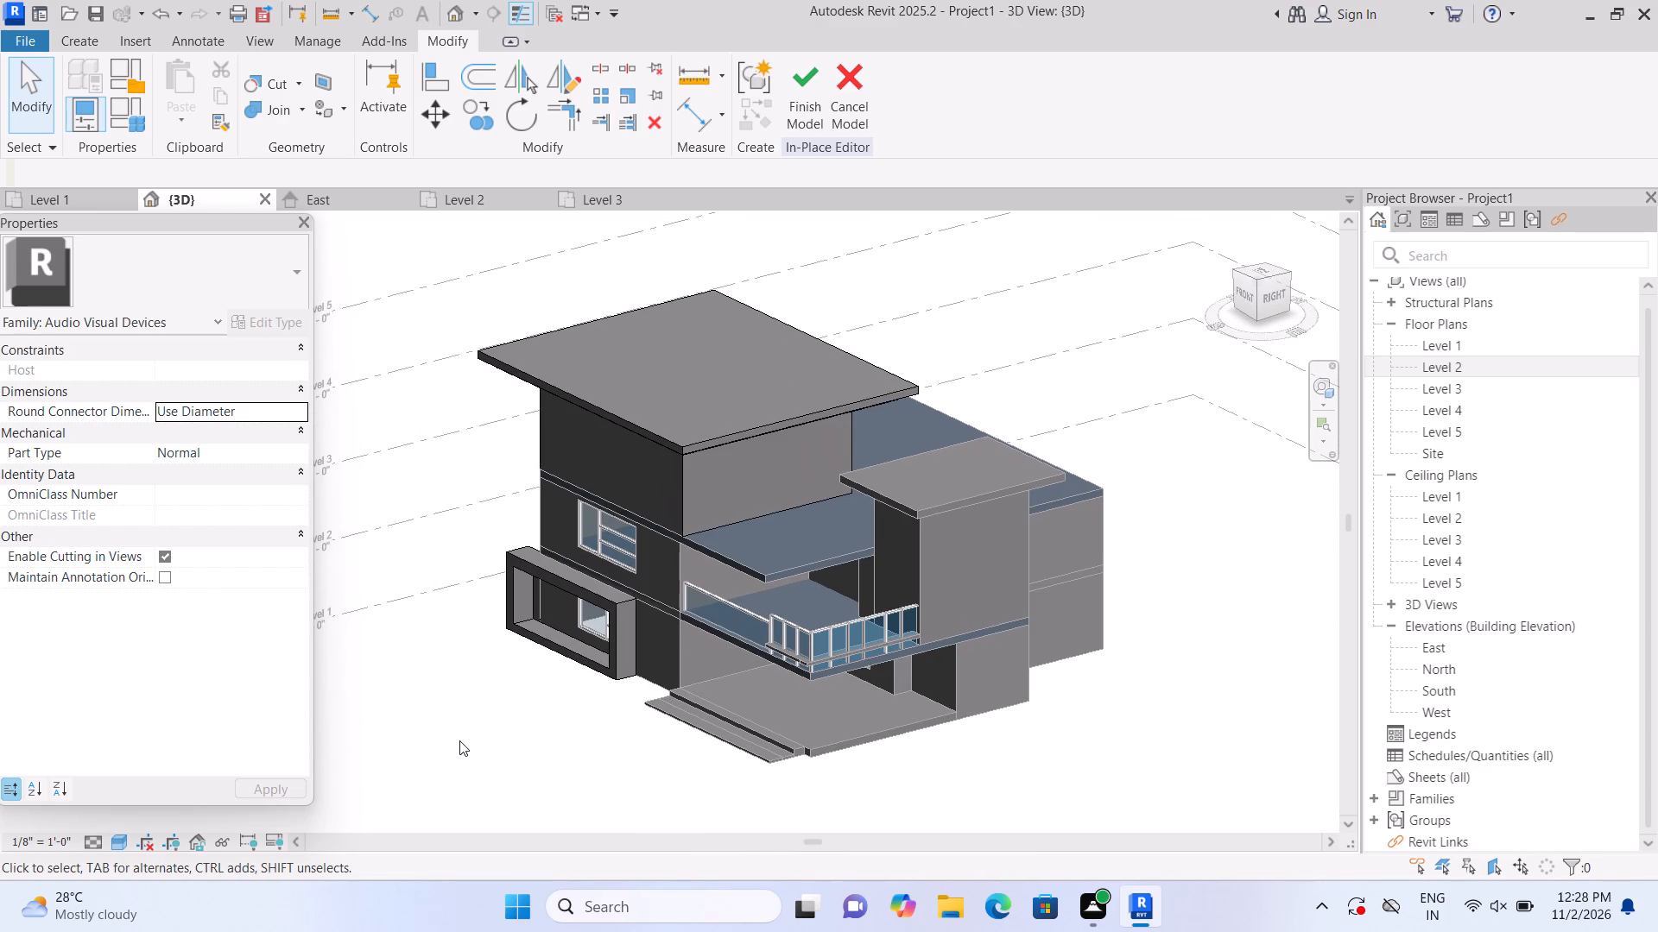
scroll(463, 506, "up", 1)
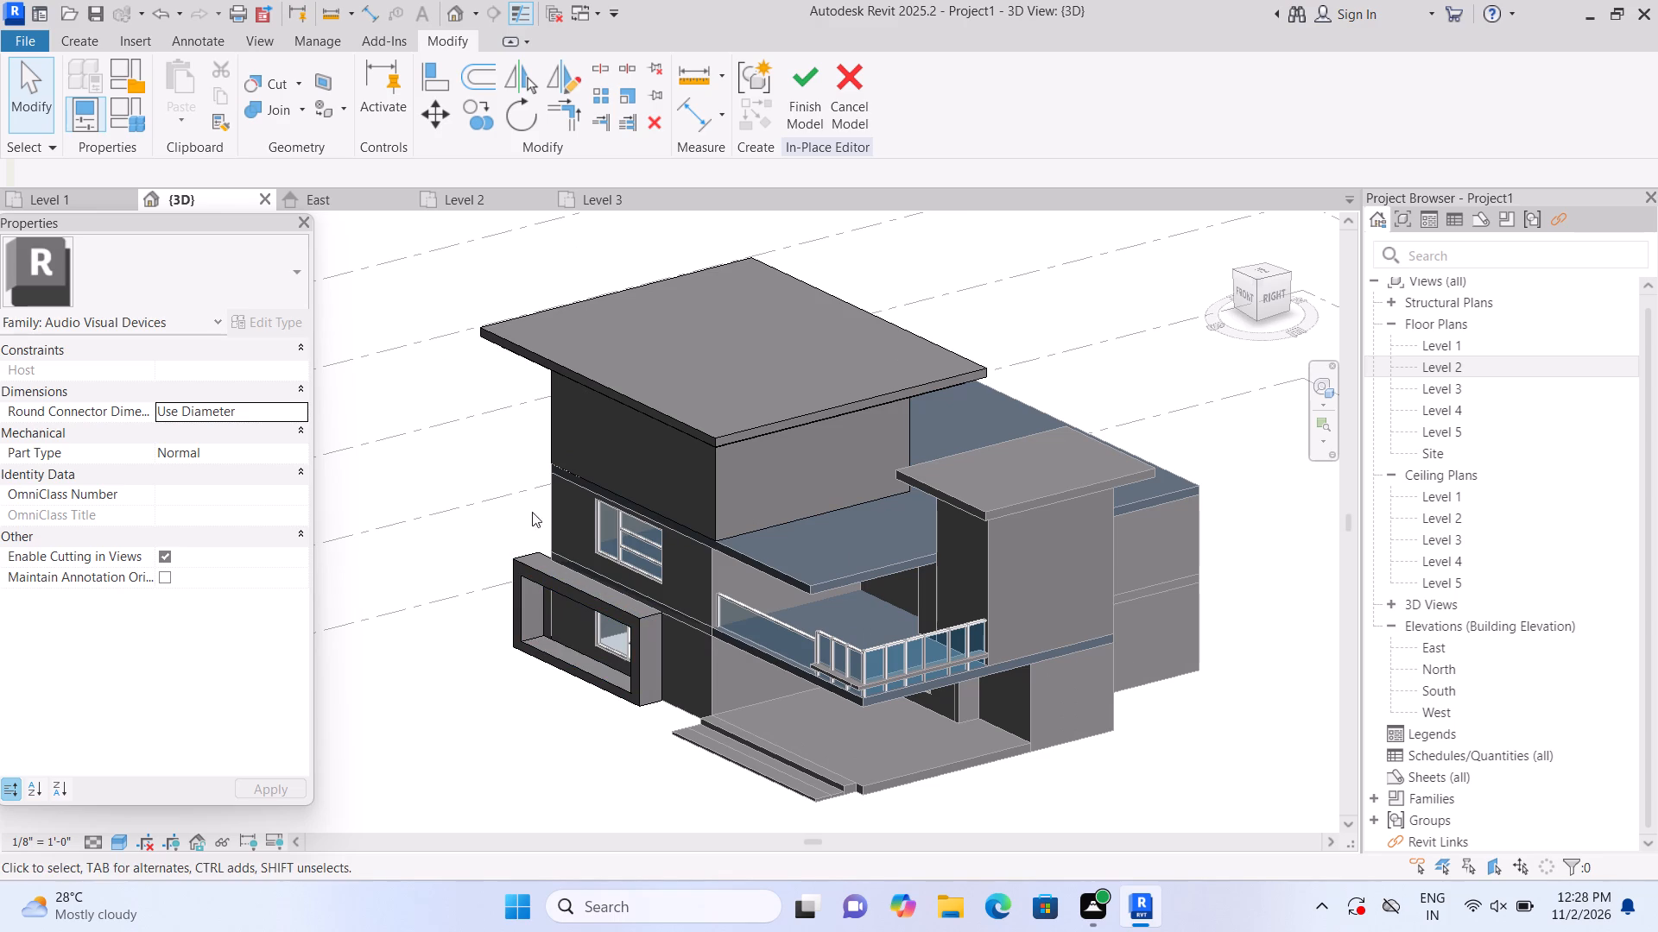
middle_click_drag(530, 494, 500, 492)
scroll(589, 532, "up", 2)
scroll(637, 596, "up", 1)
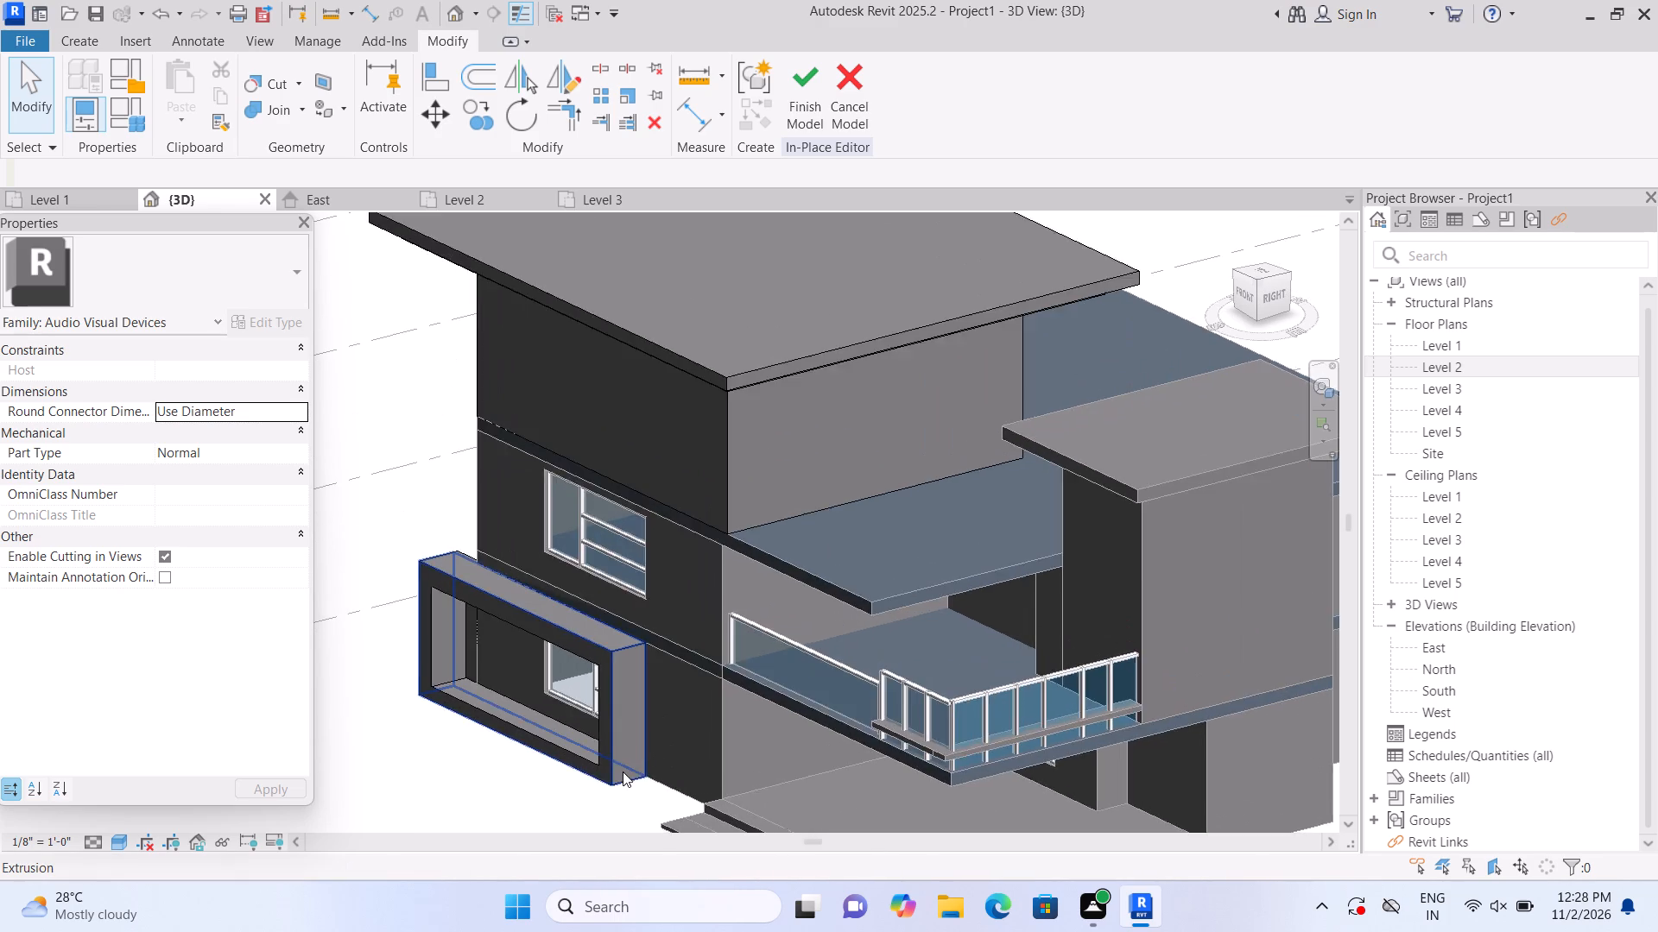
scroll(622, 772, "up", 2)
scroll(592, 746, "down", 3)
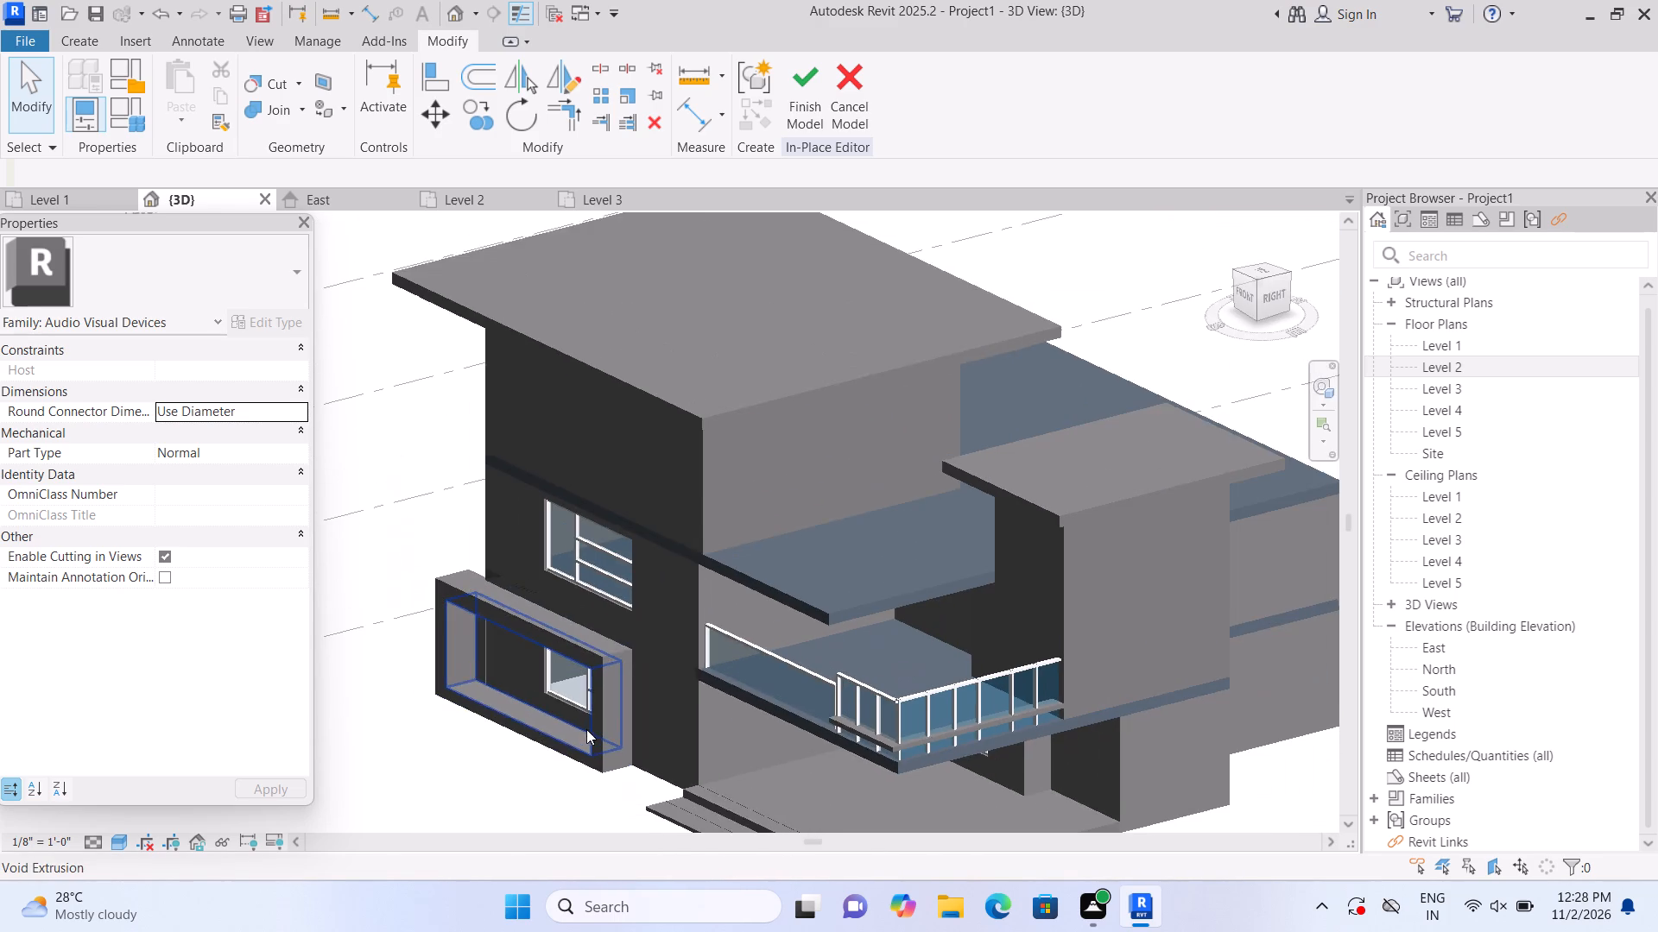
left_click(1224, 223)
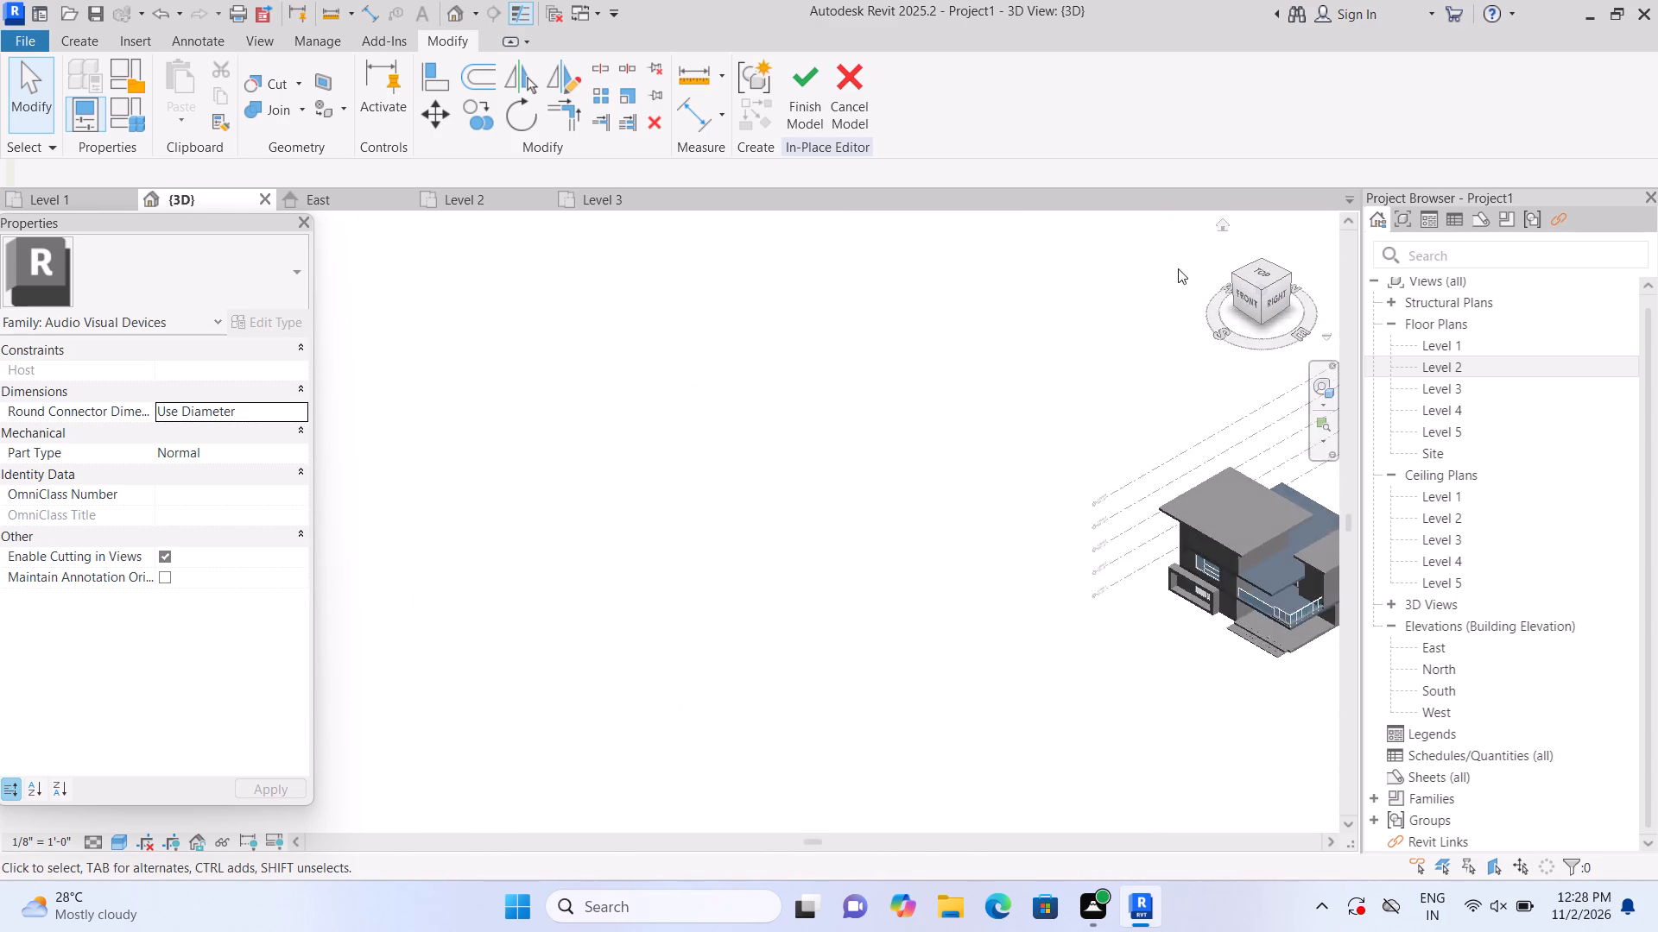
scroll(361, 519, "up", 9)
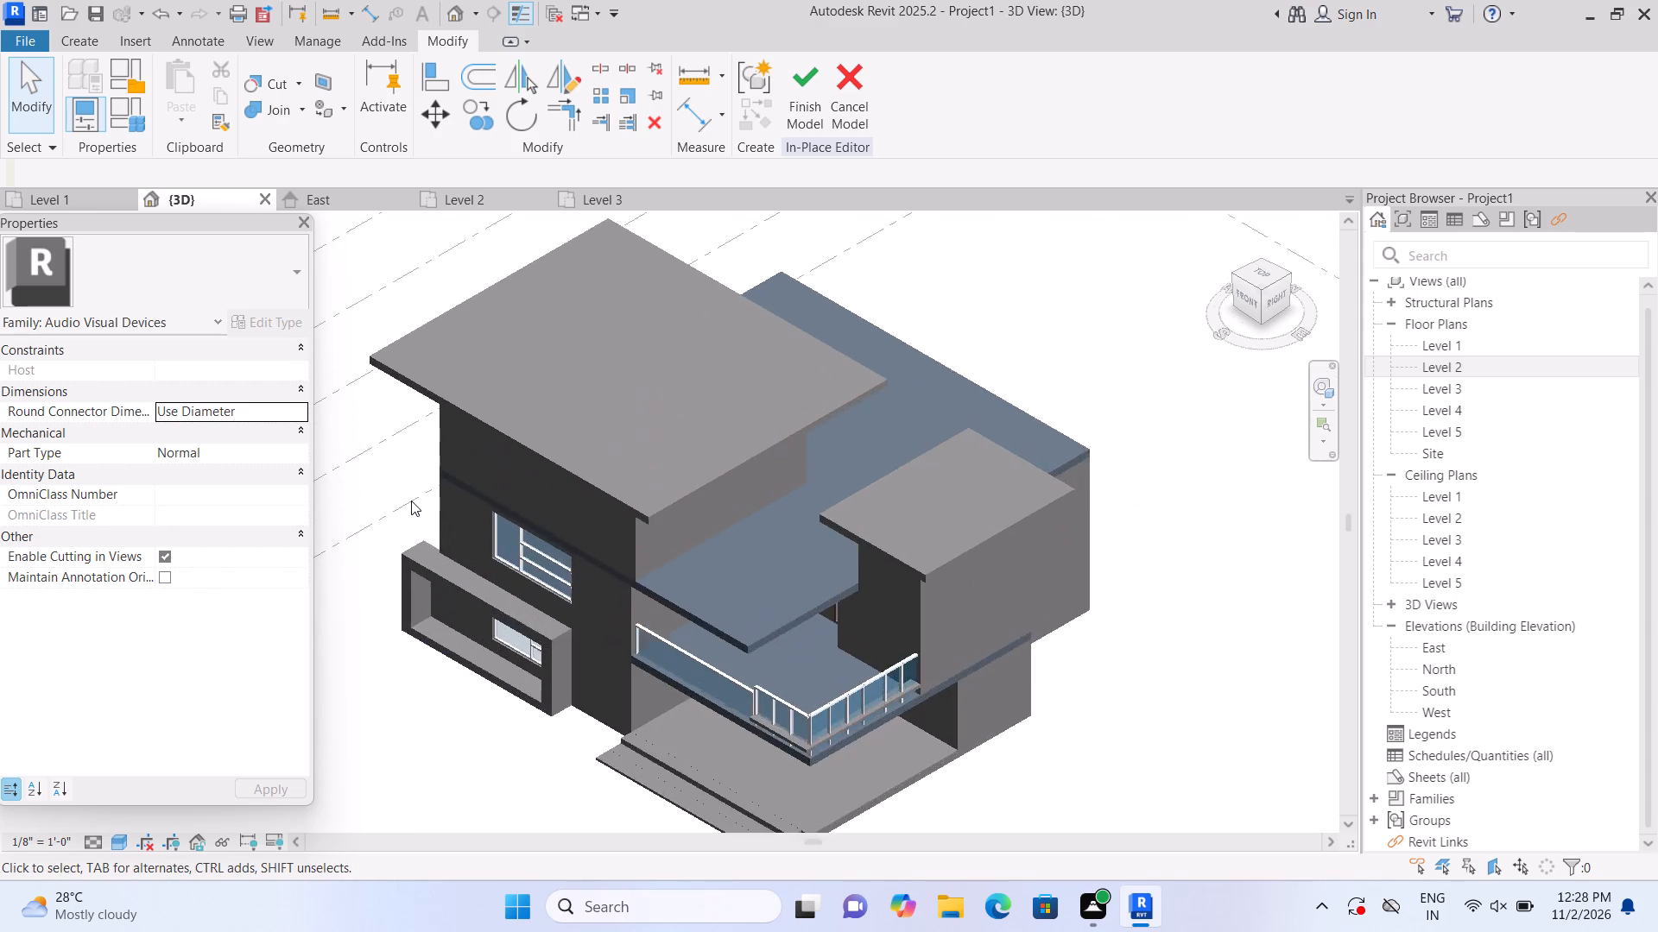
scroll(411, 501, "up", 4)
scroll(415, 504, "down", 3)
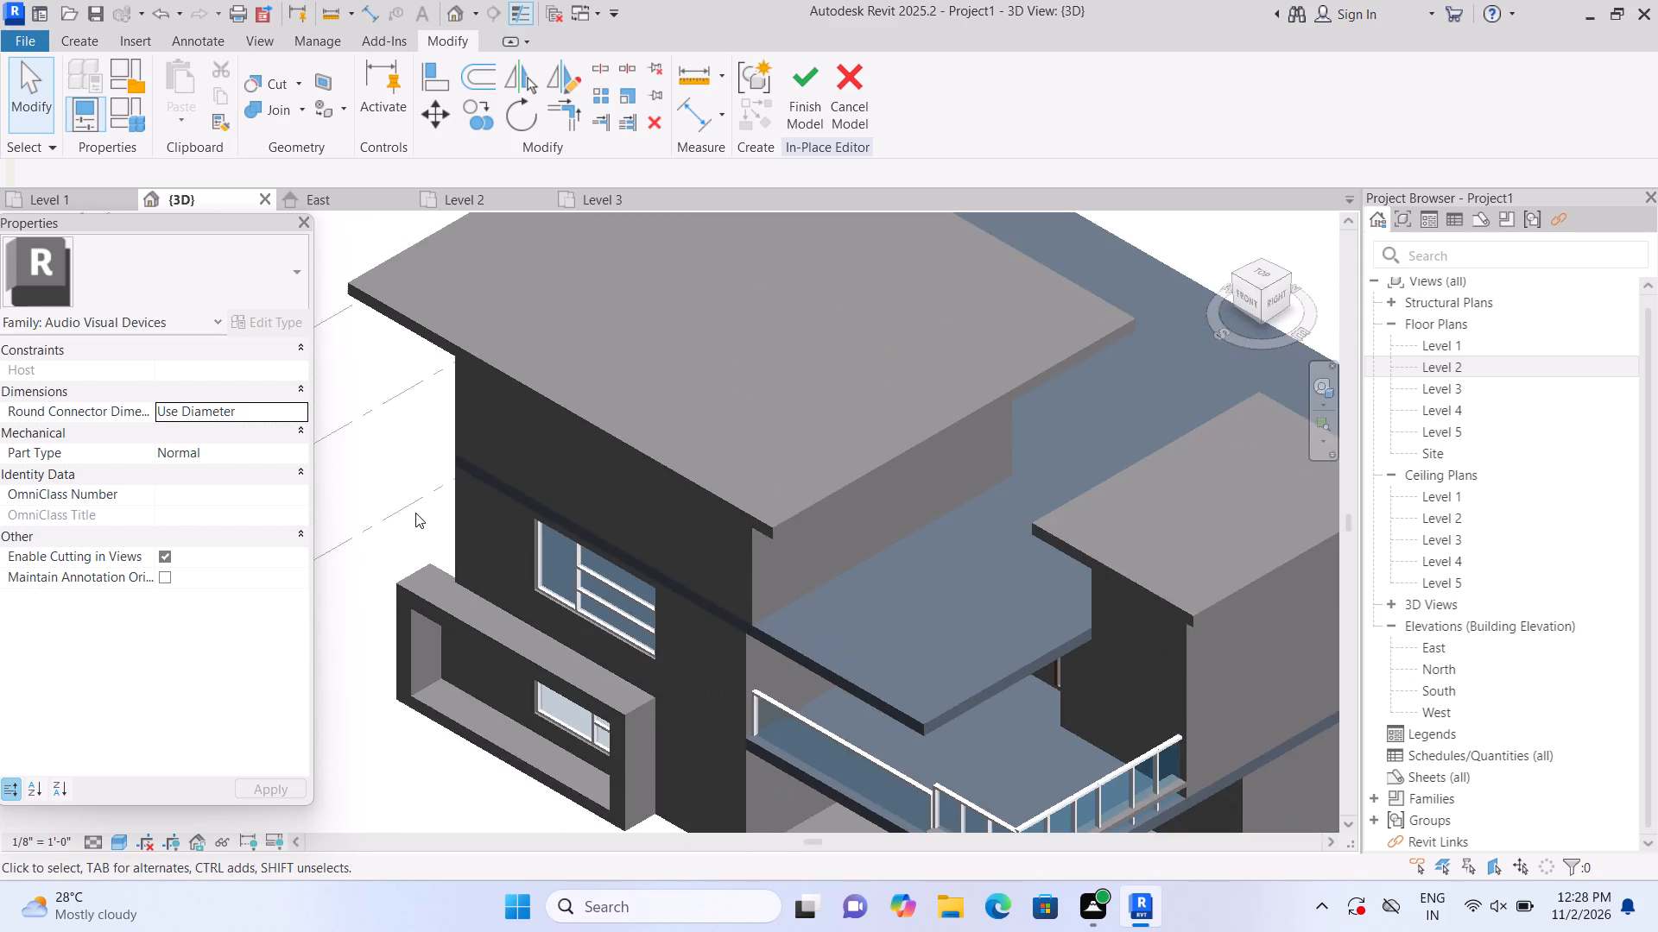
scroll(415, 513, "down", 3)
scroll(415, 515, "up", 3)
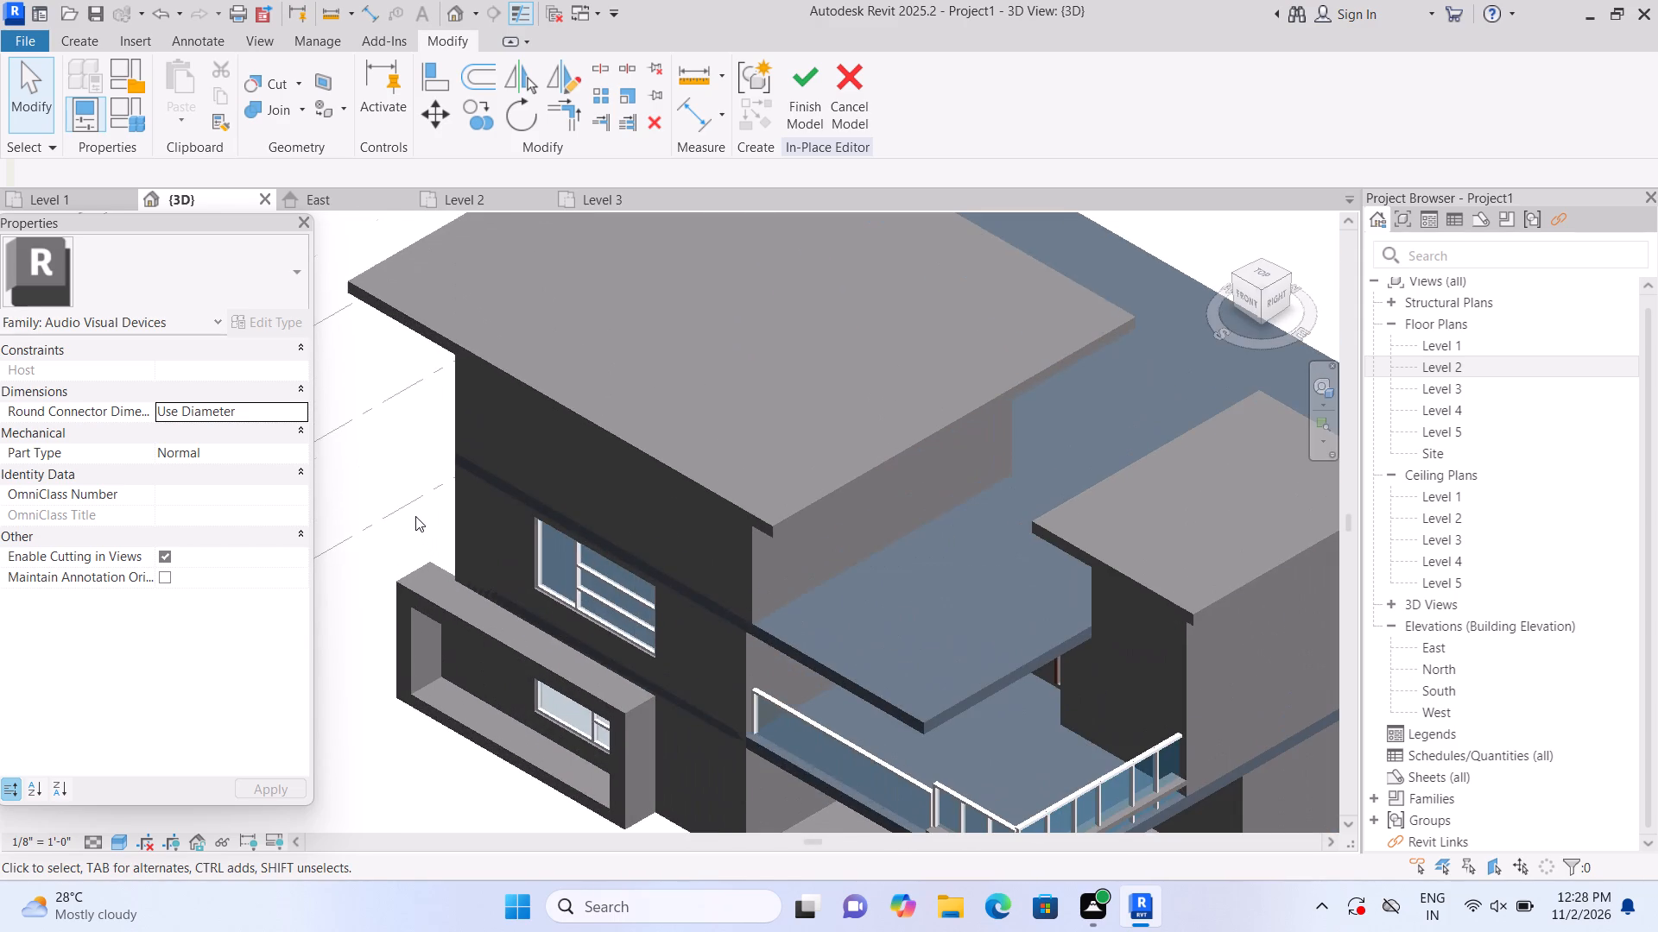
scroll(415, 516, "down", 2)
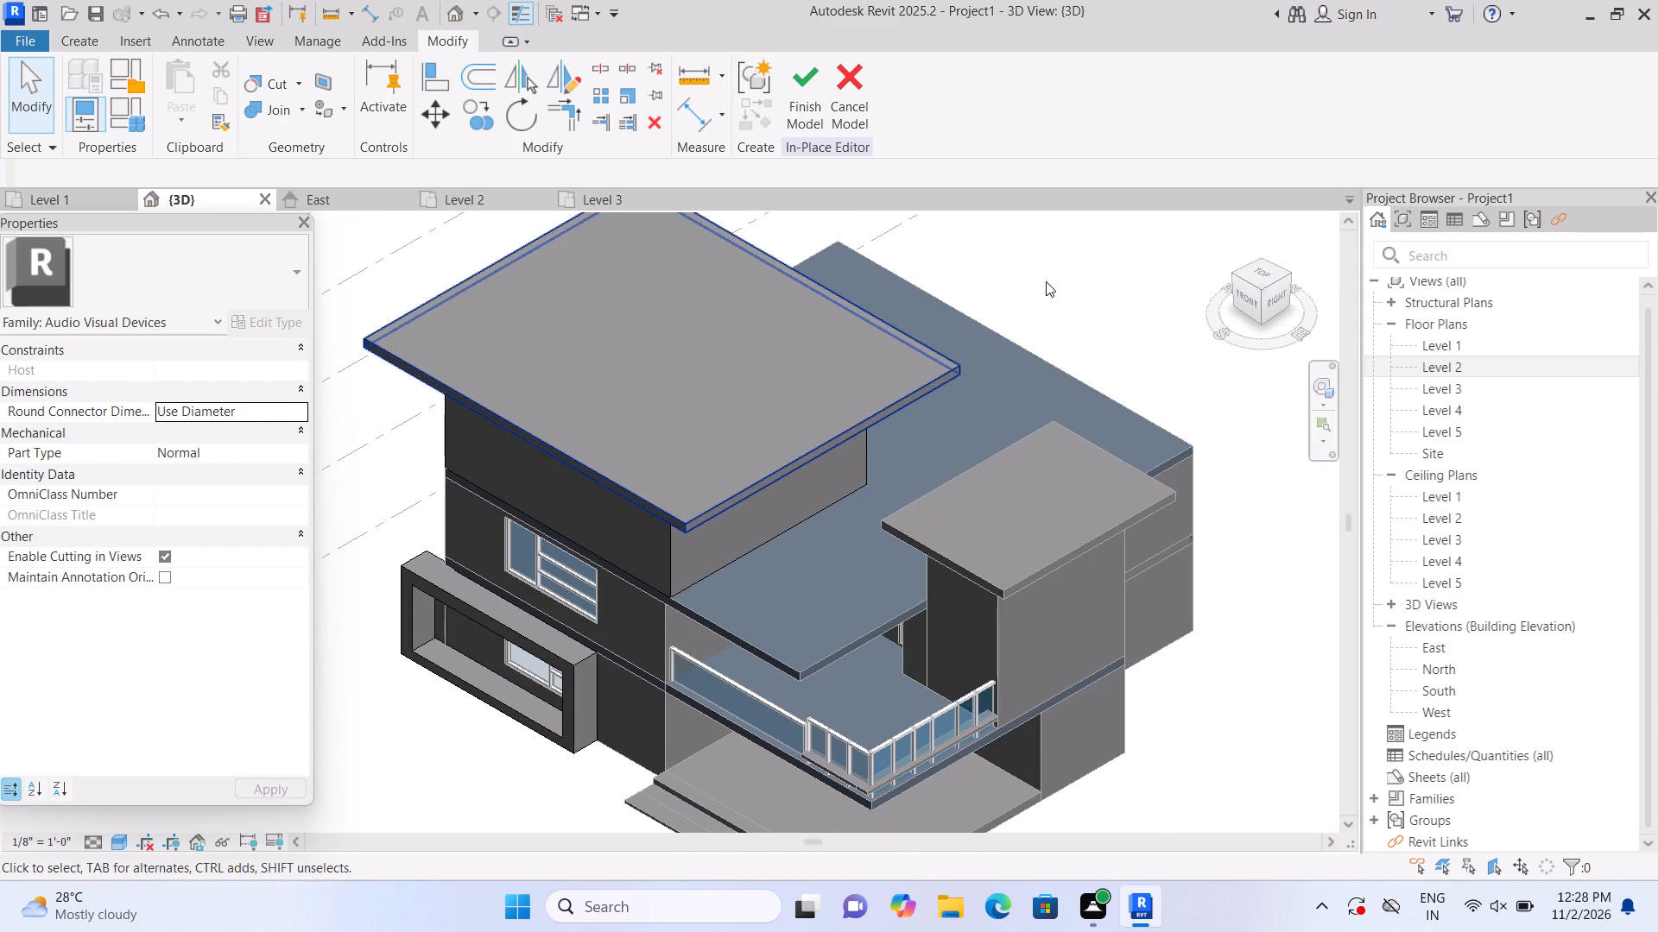
left_click(1243, 301)
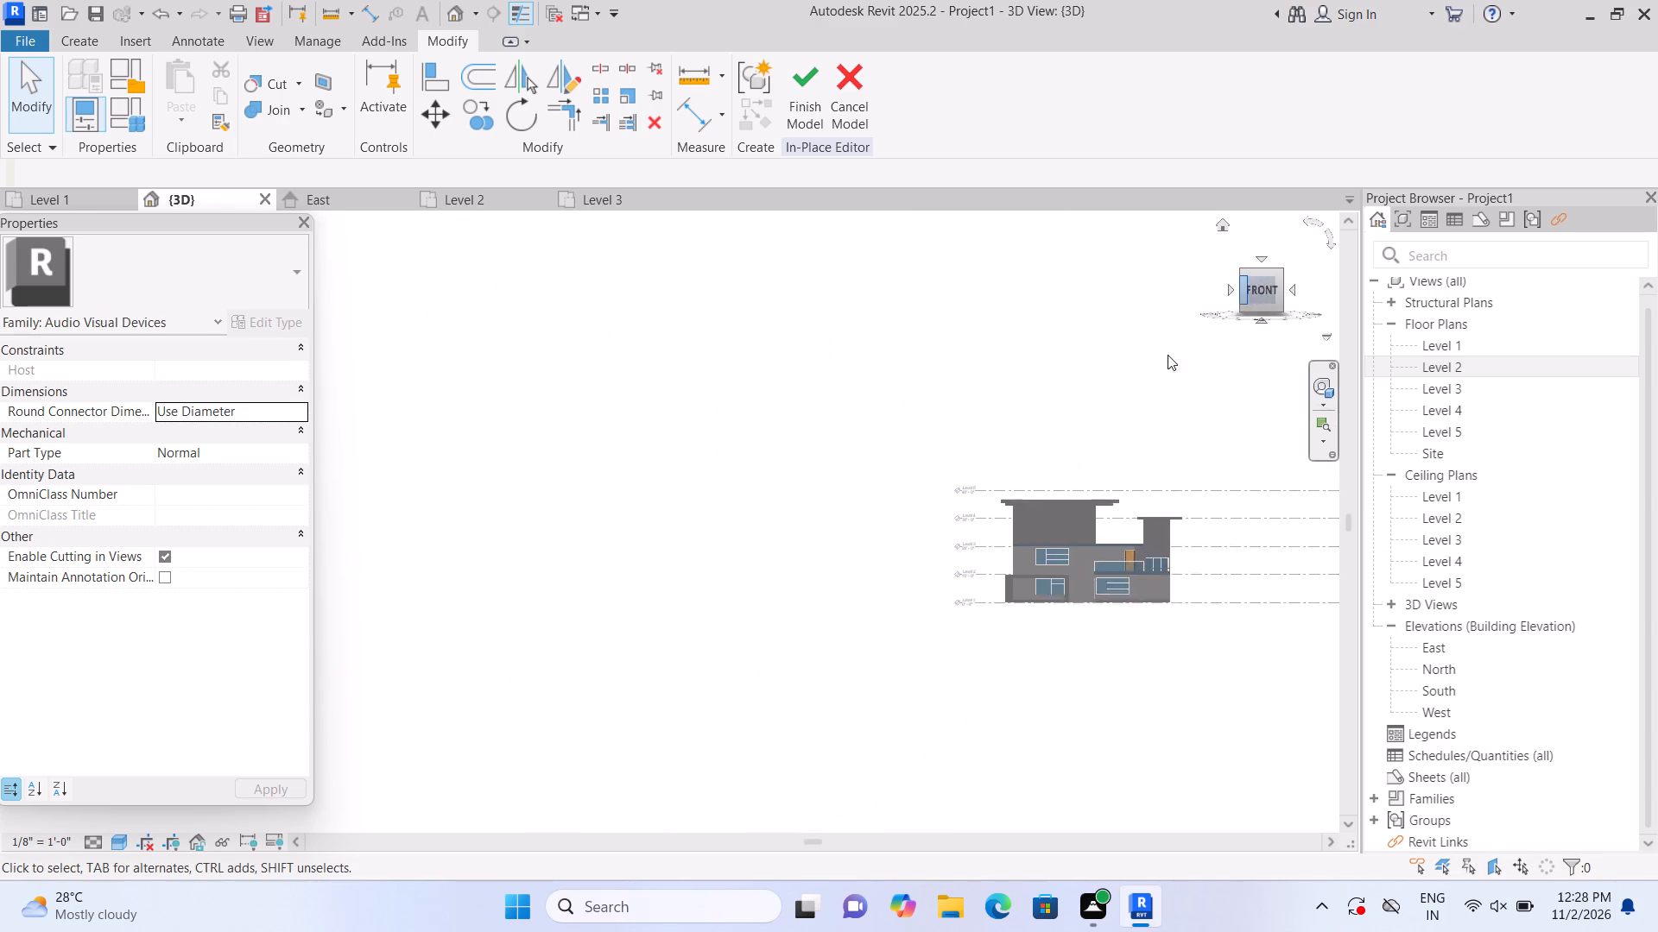
scroll(532, 557, "up", 8)
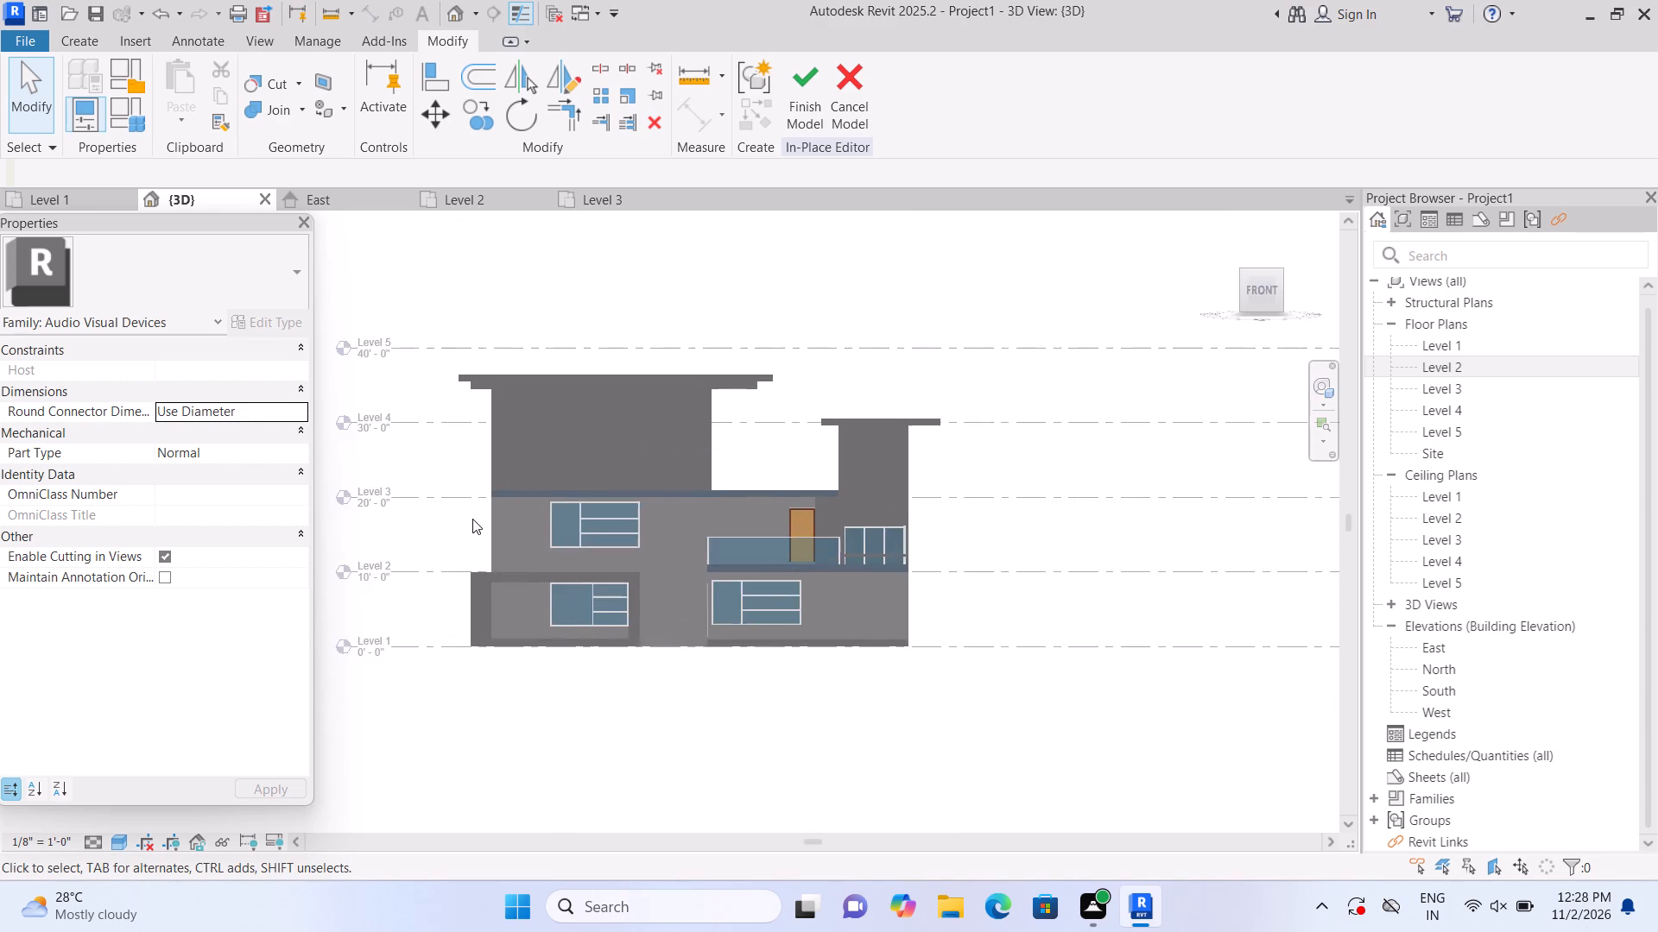
scroll(472, 519, "up", 3)
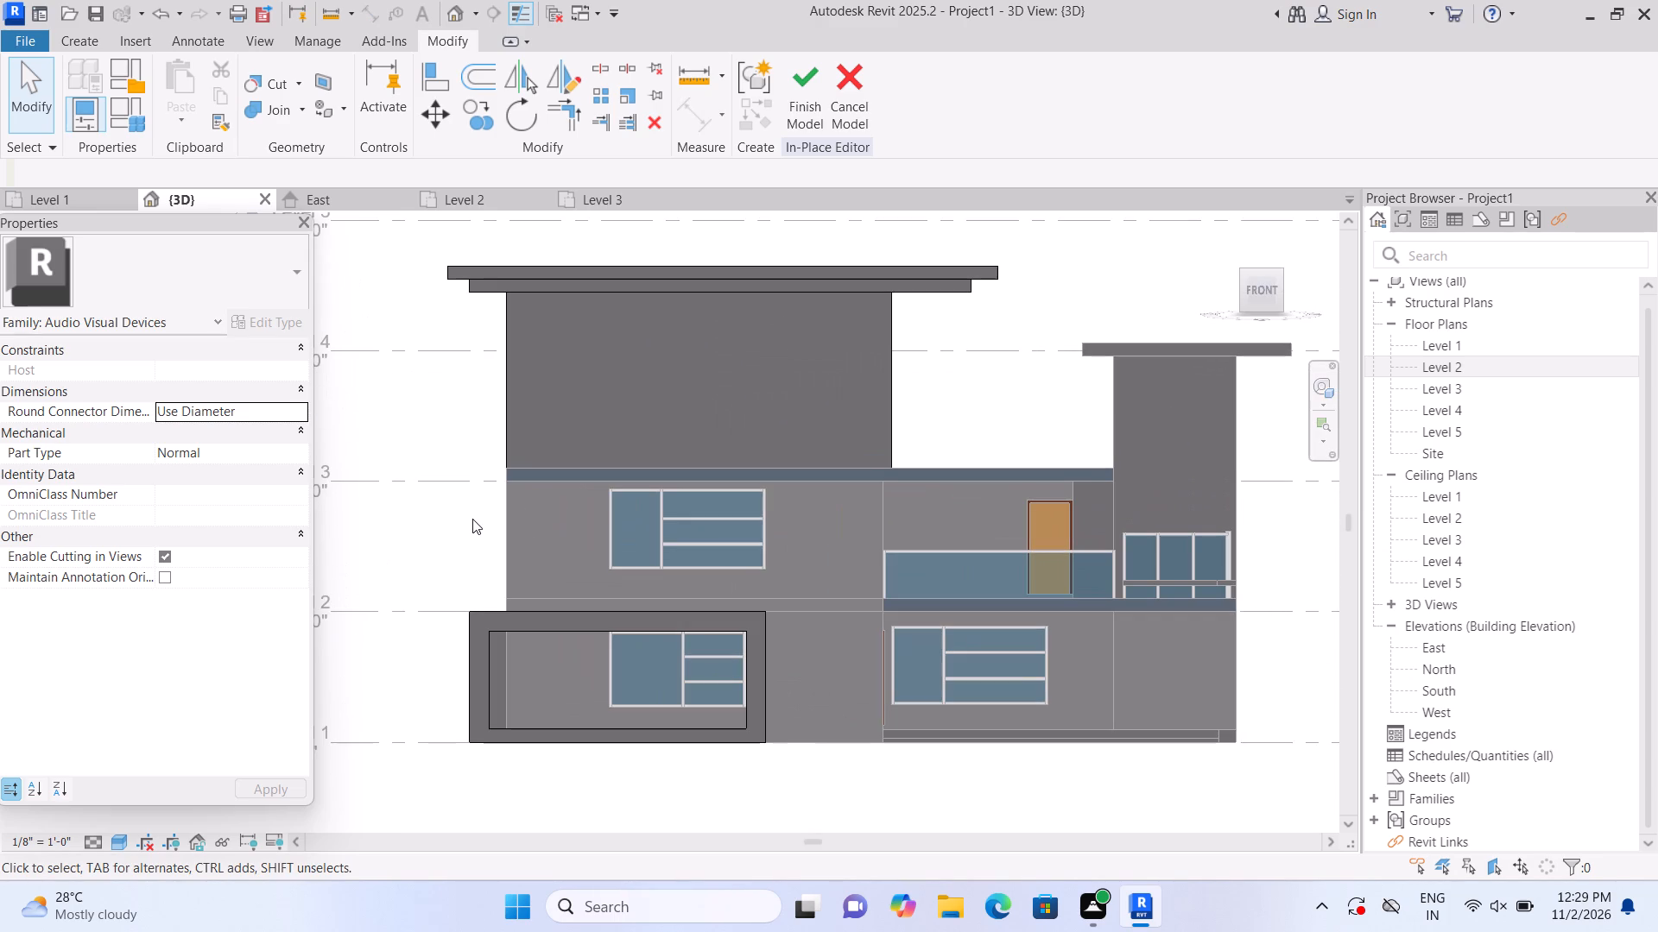
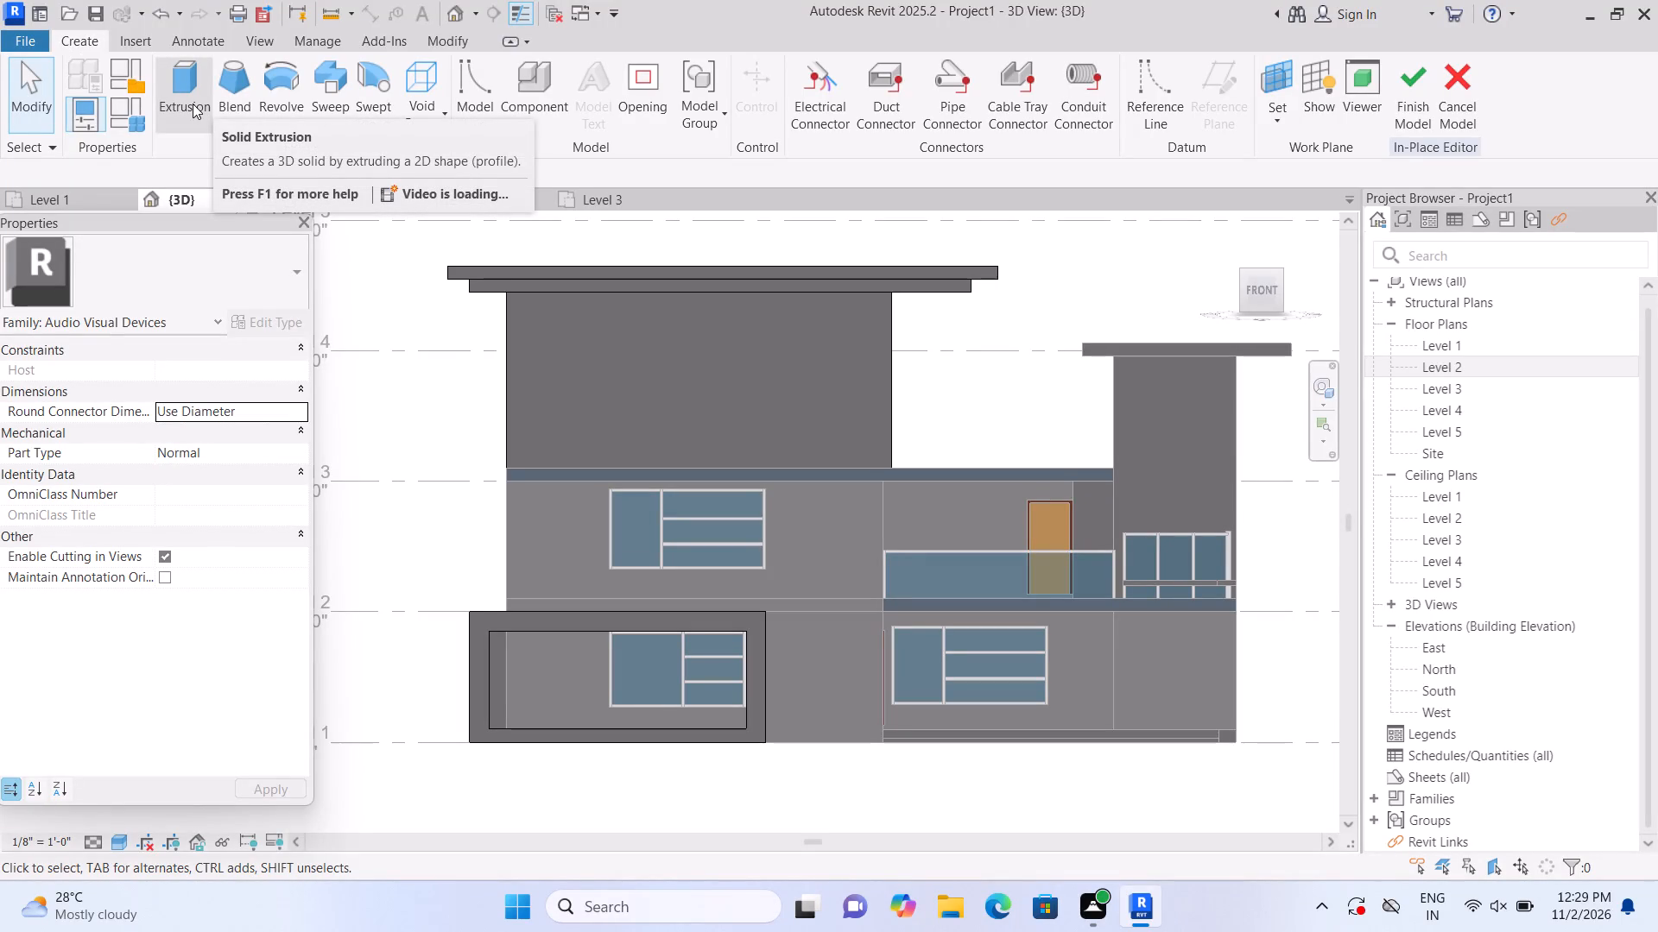
Extrude a 46' 6" by 1' rectangle along the upper storey's roof edge to 3' depth, using the front upper wall face as work plane.
left_click(192, 104)
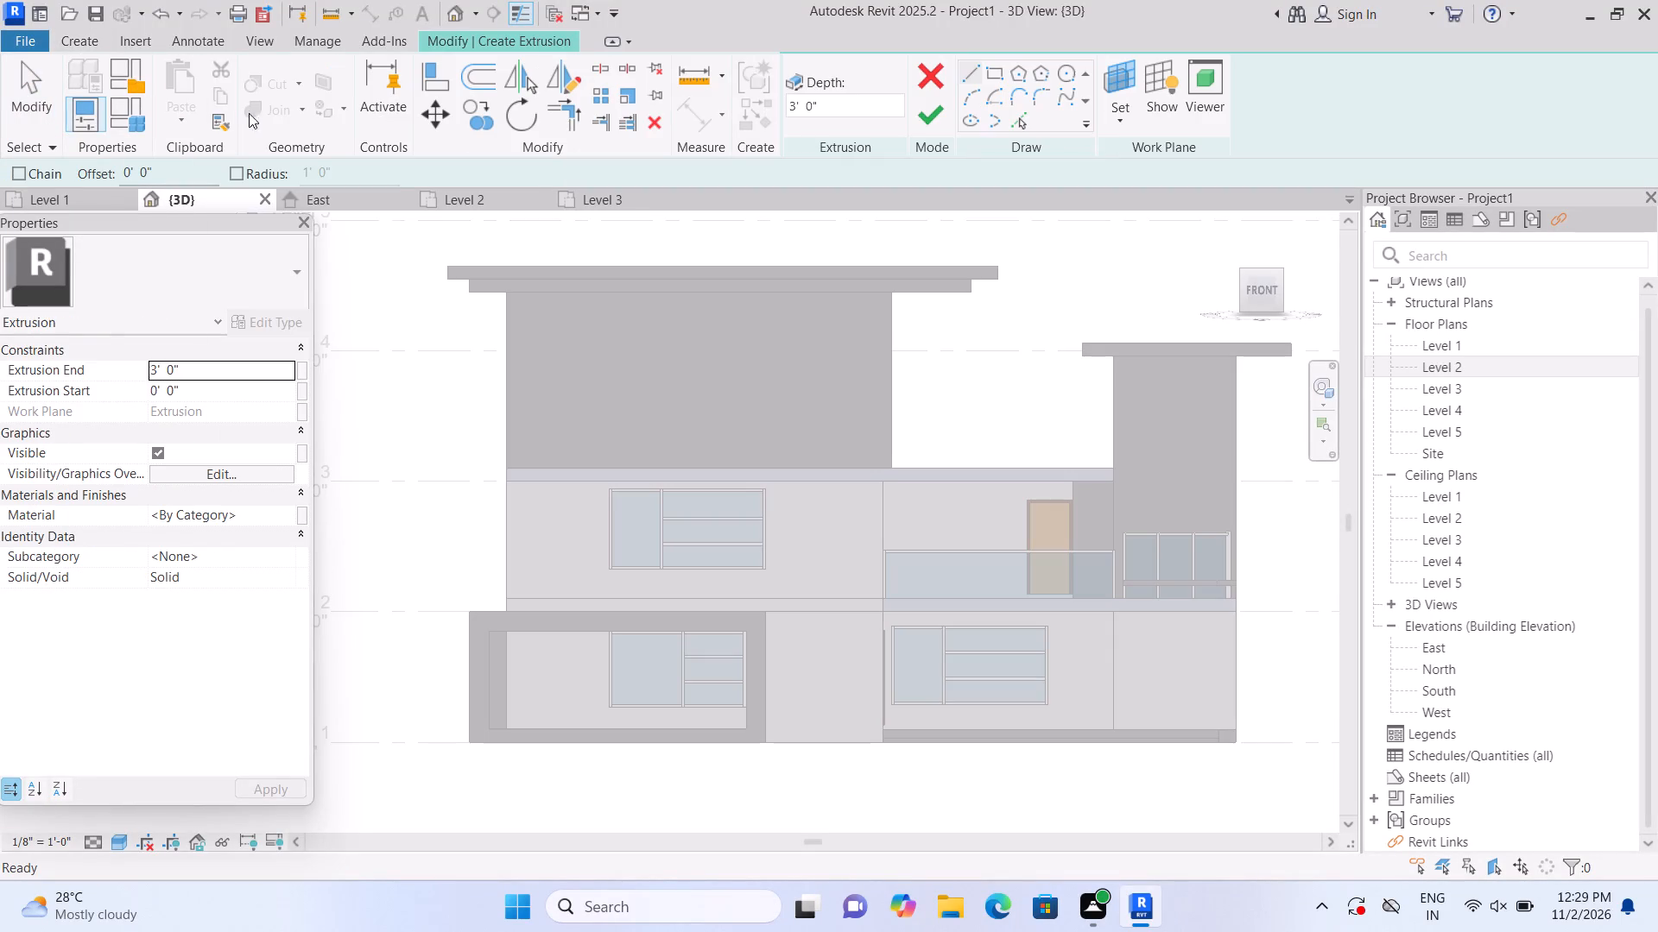
left_click(1111, 122)
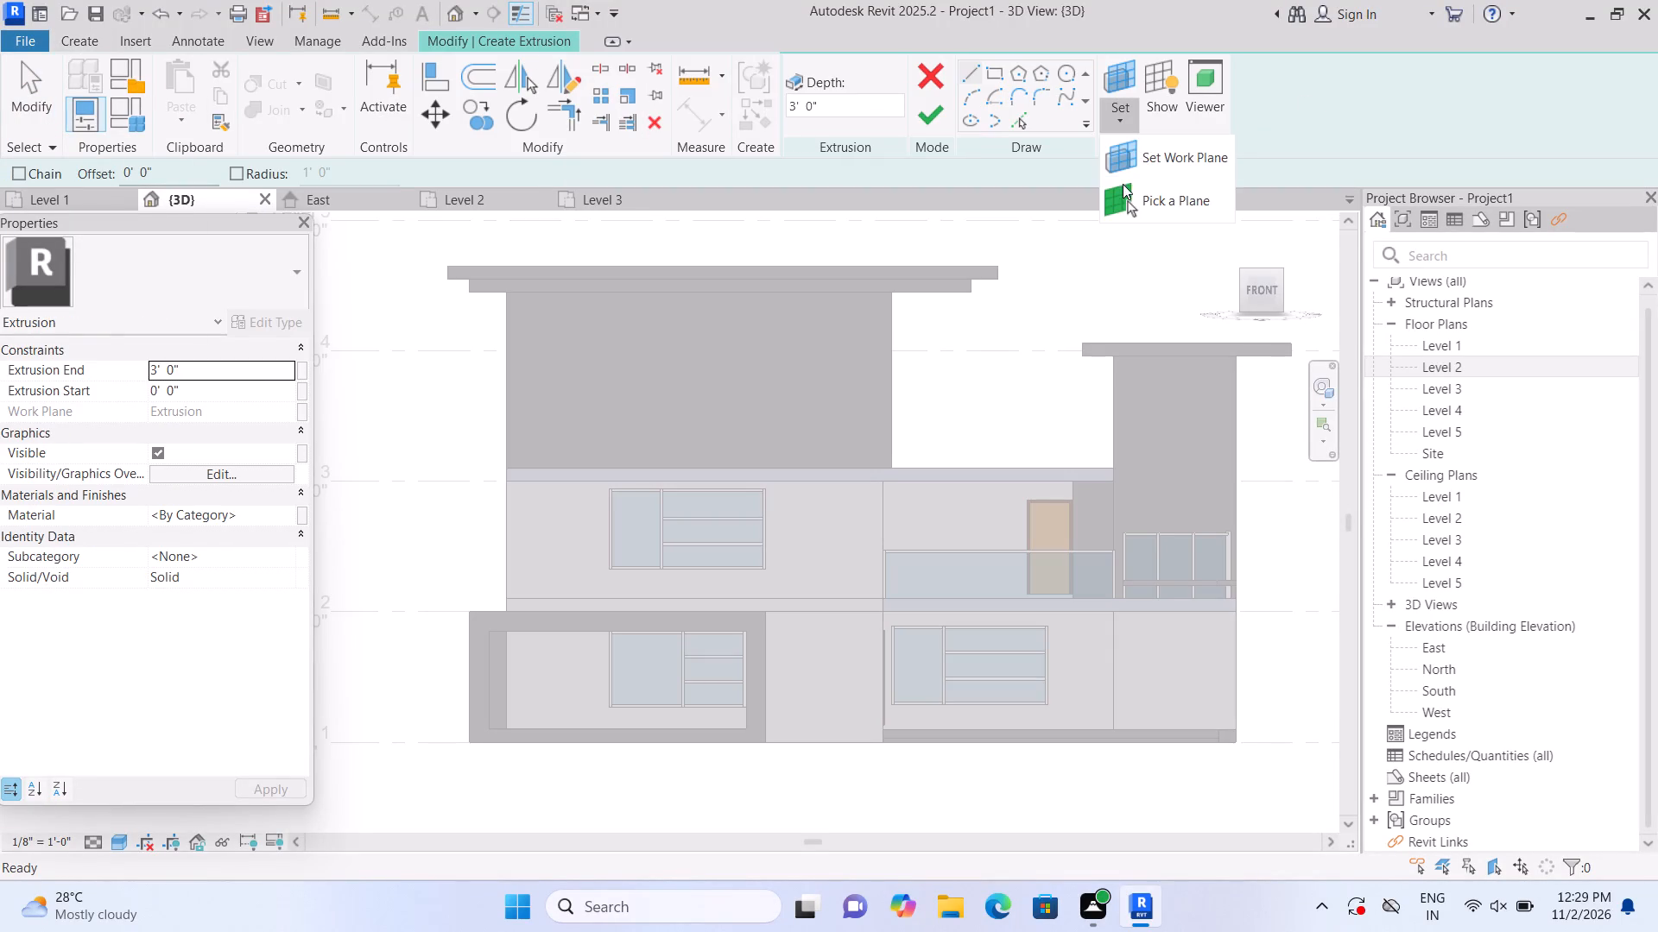
left_click(1123, 184)
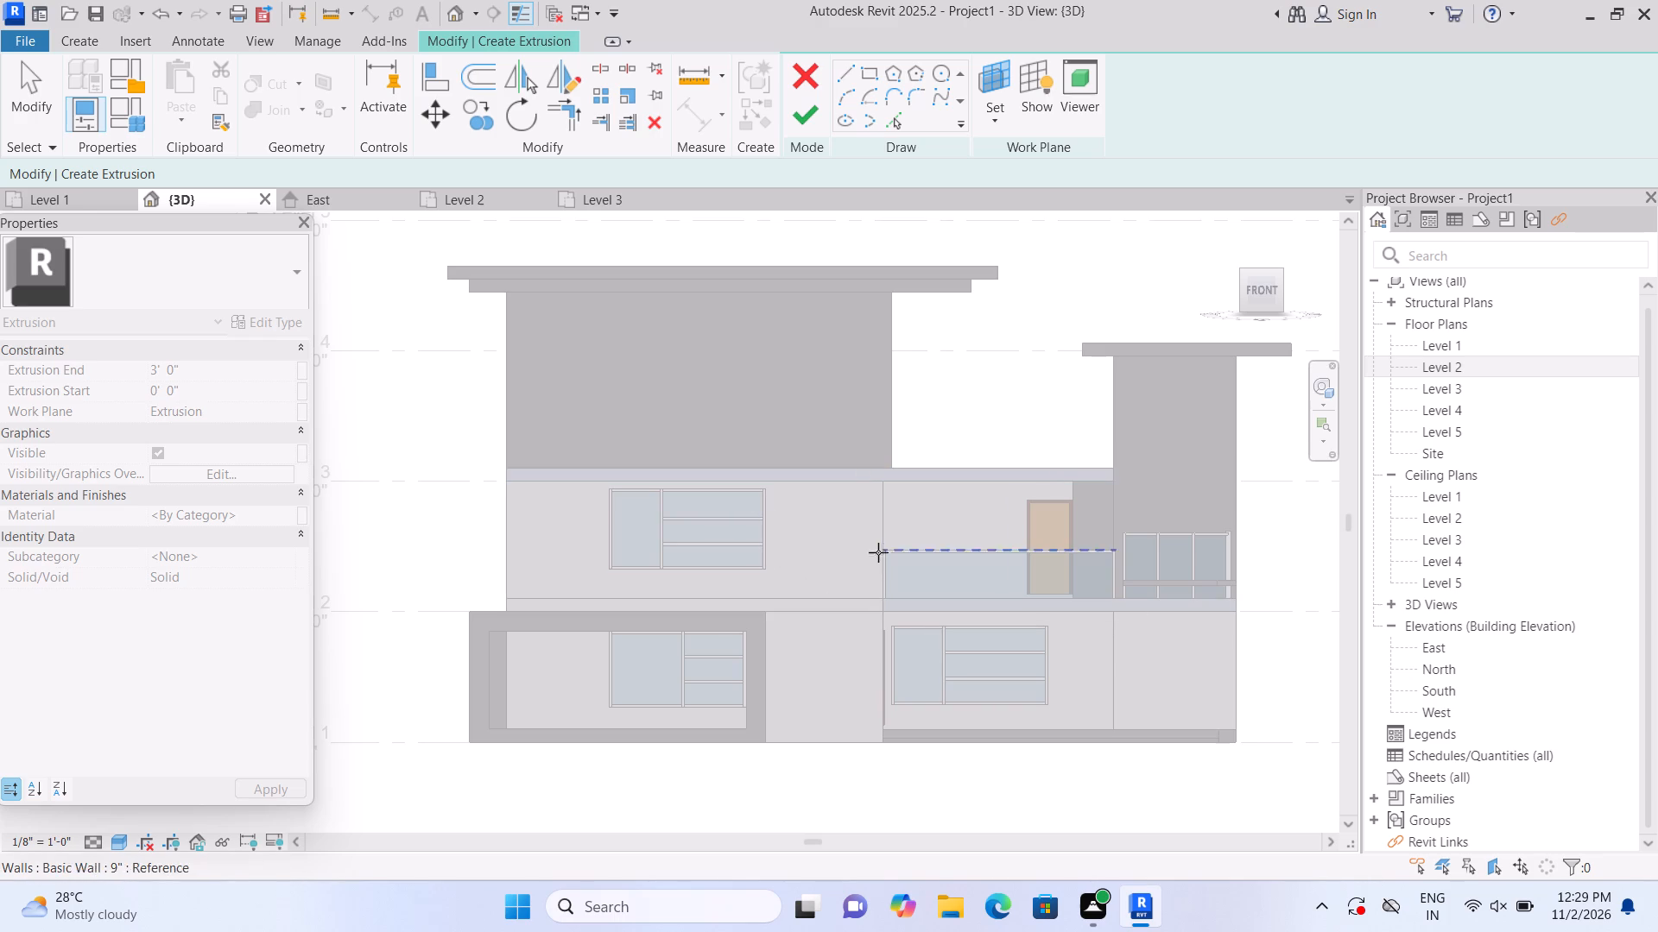
left_click(819, 576)
left_click_drag(999, 73, 990, 85)
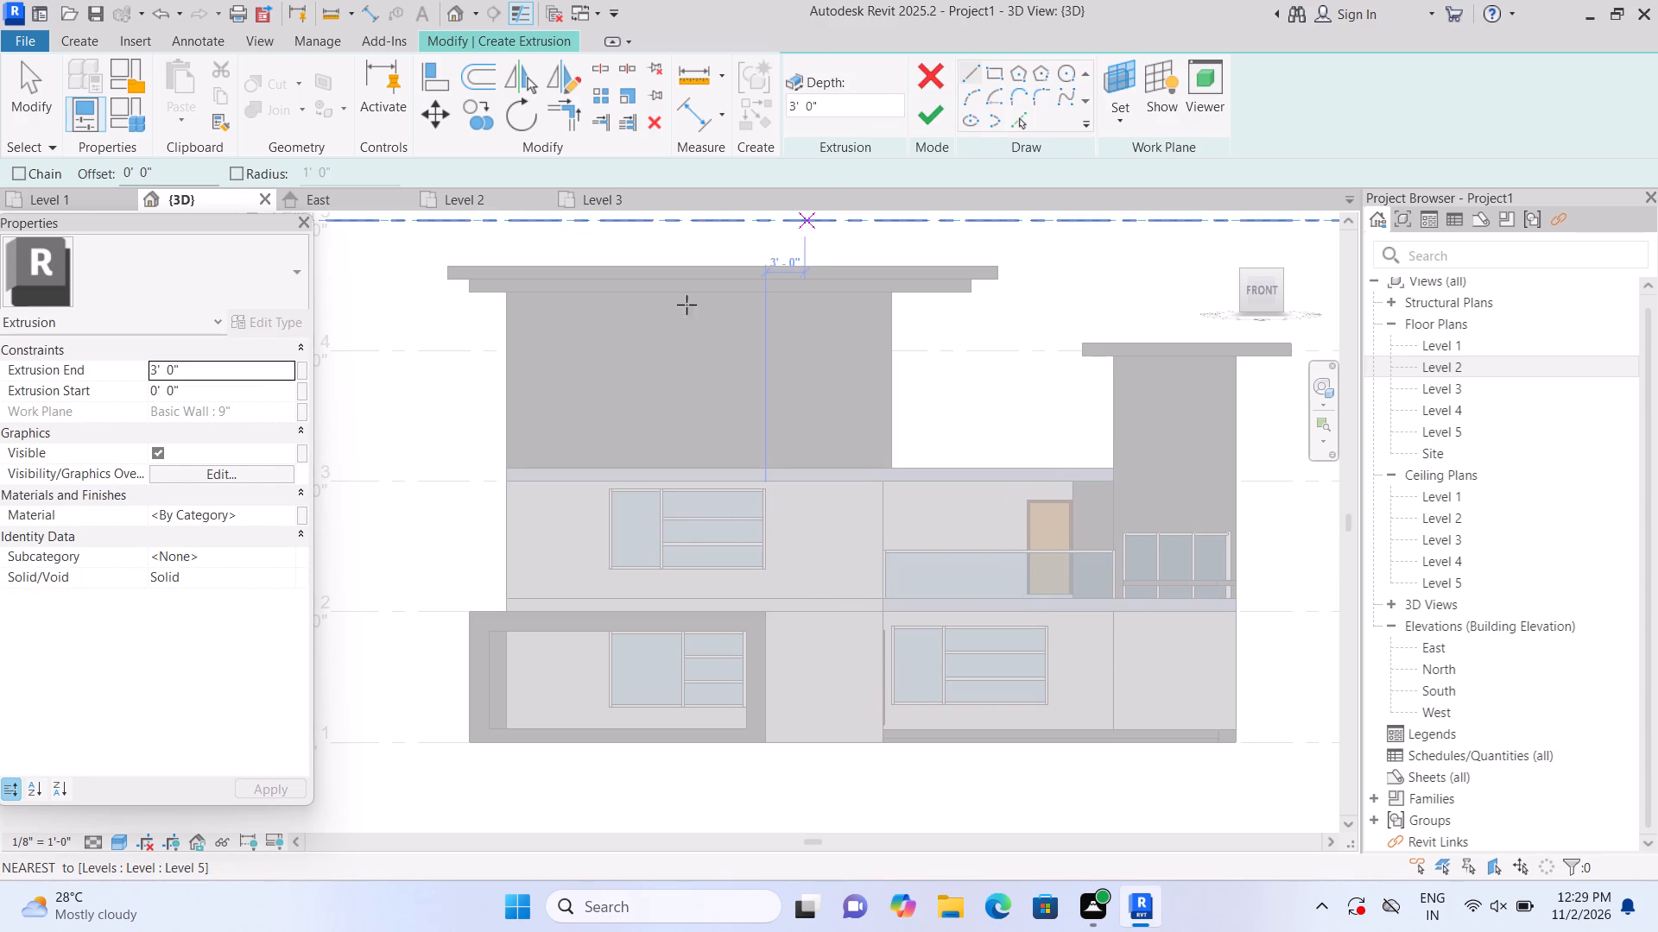
scroll(541, 526, "up", 2)
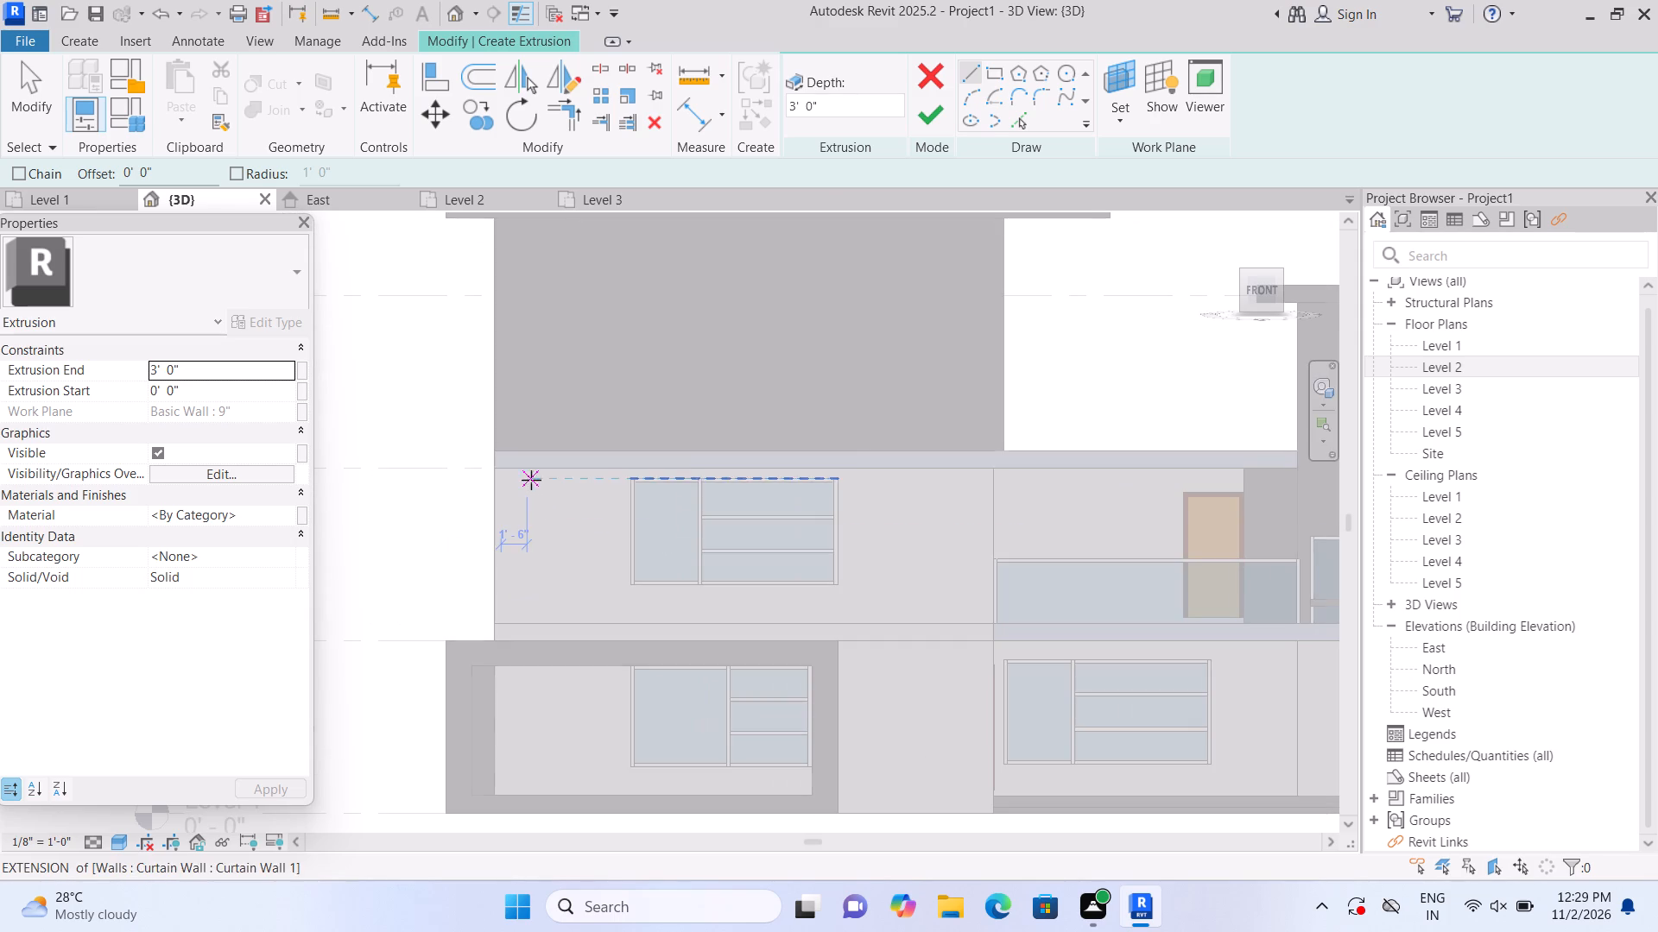
left_click(494, 468)
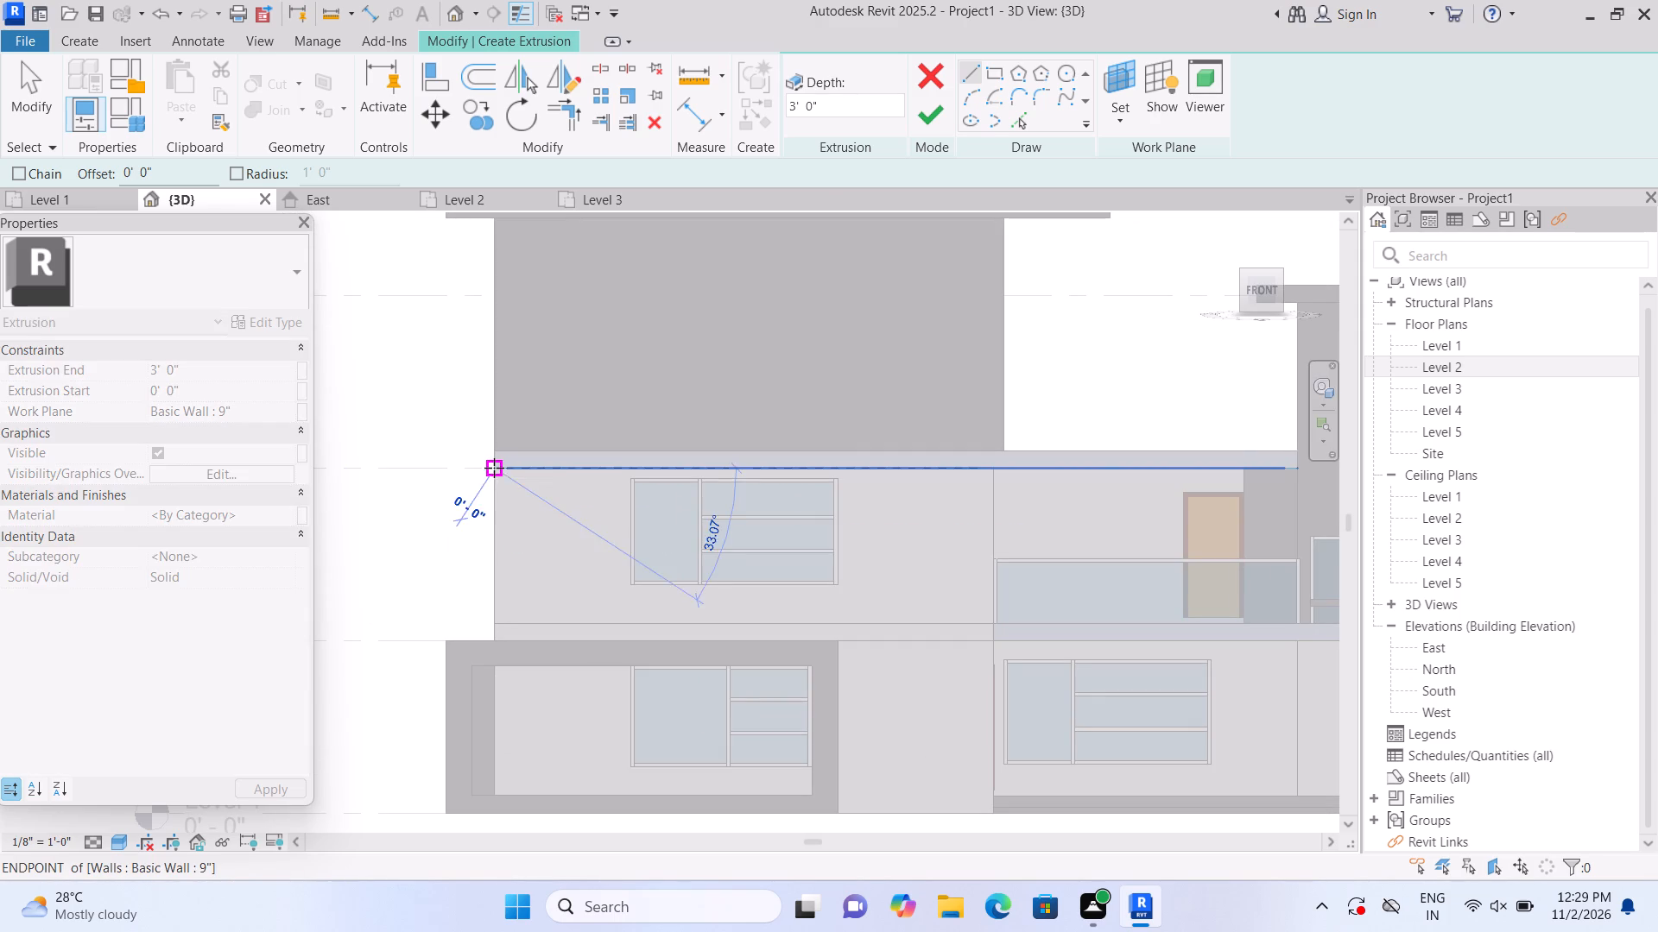
key("Escape")
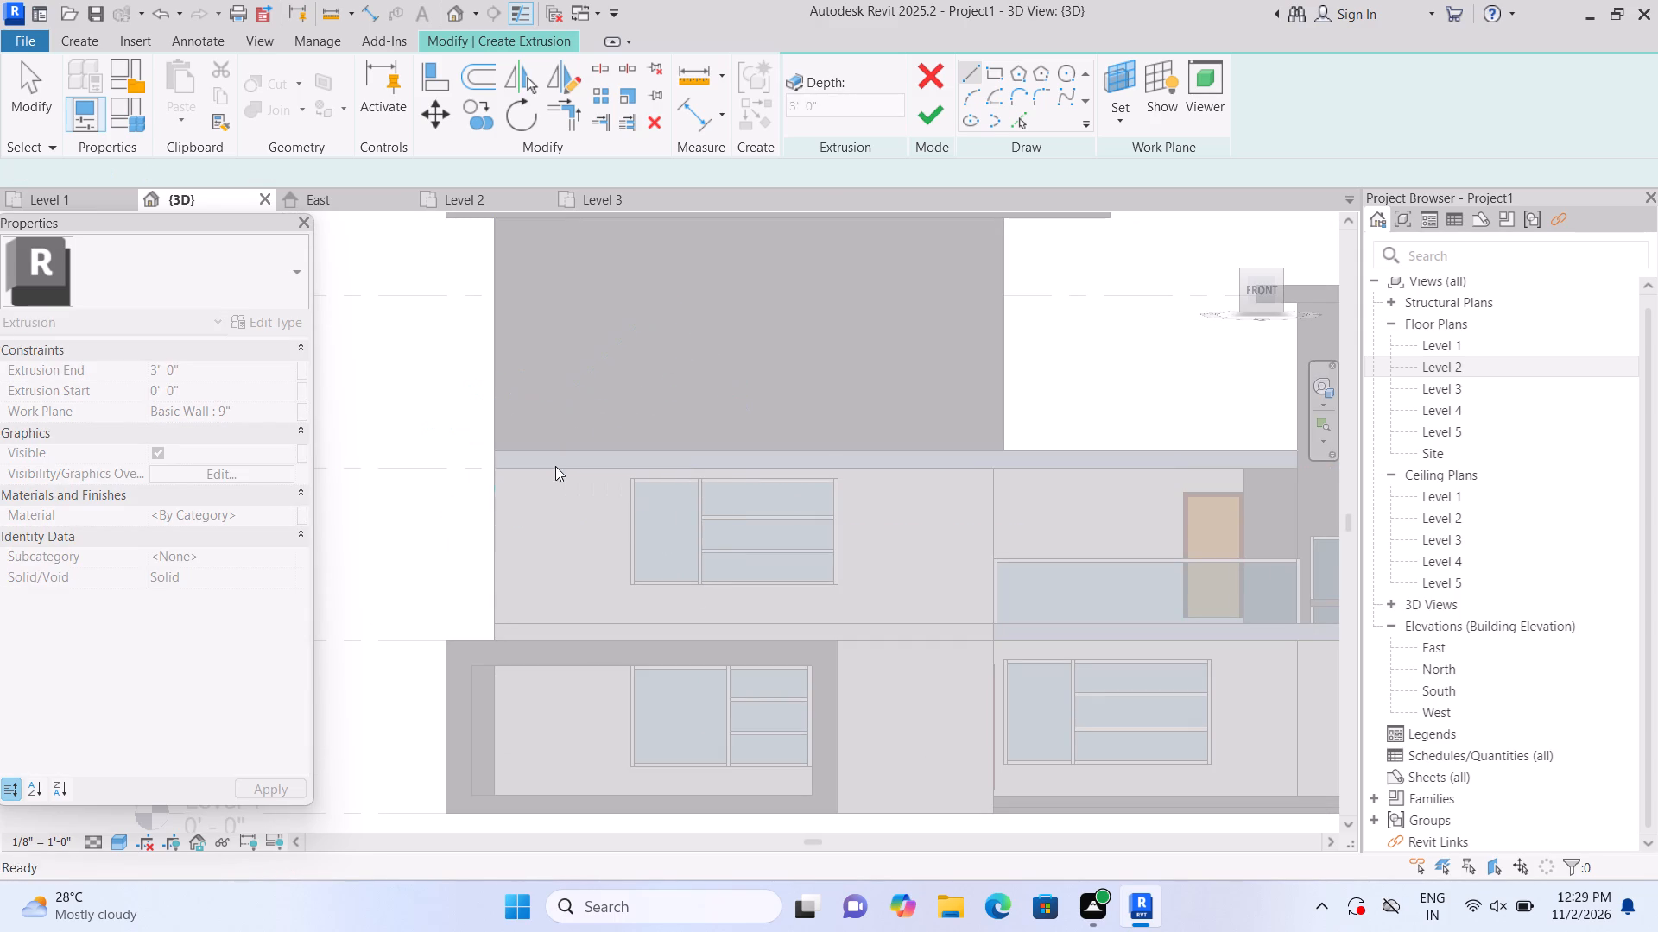
left_click(994, 73)
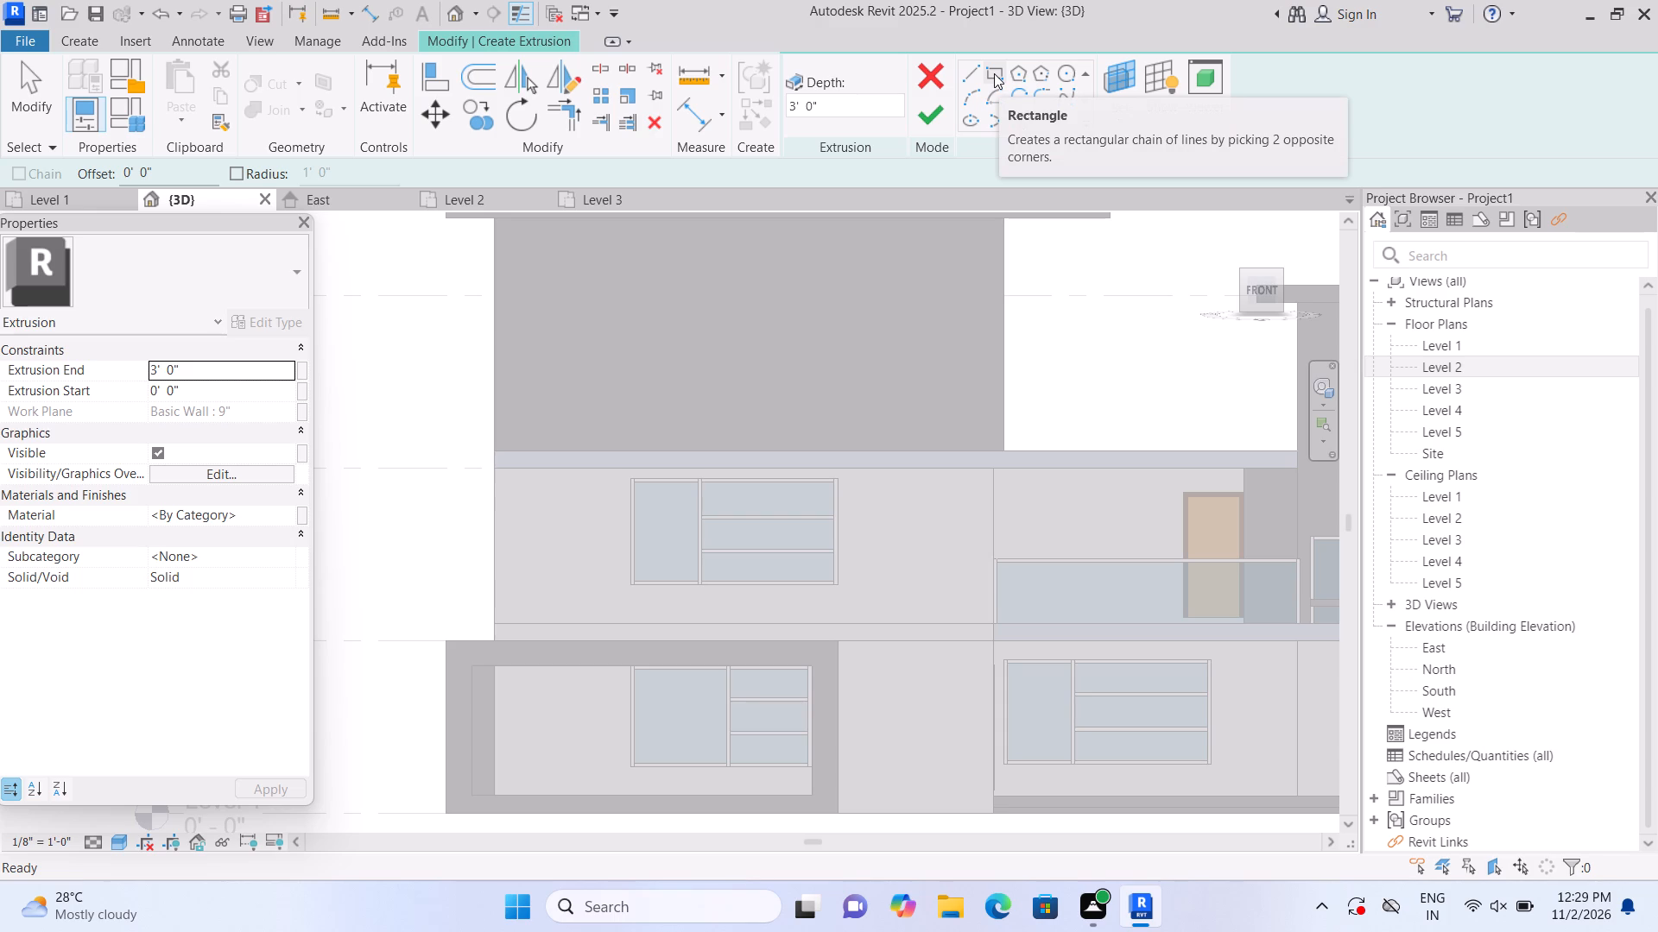
left_click(494, 452)
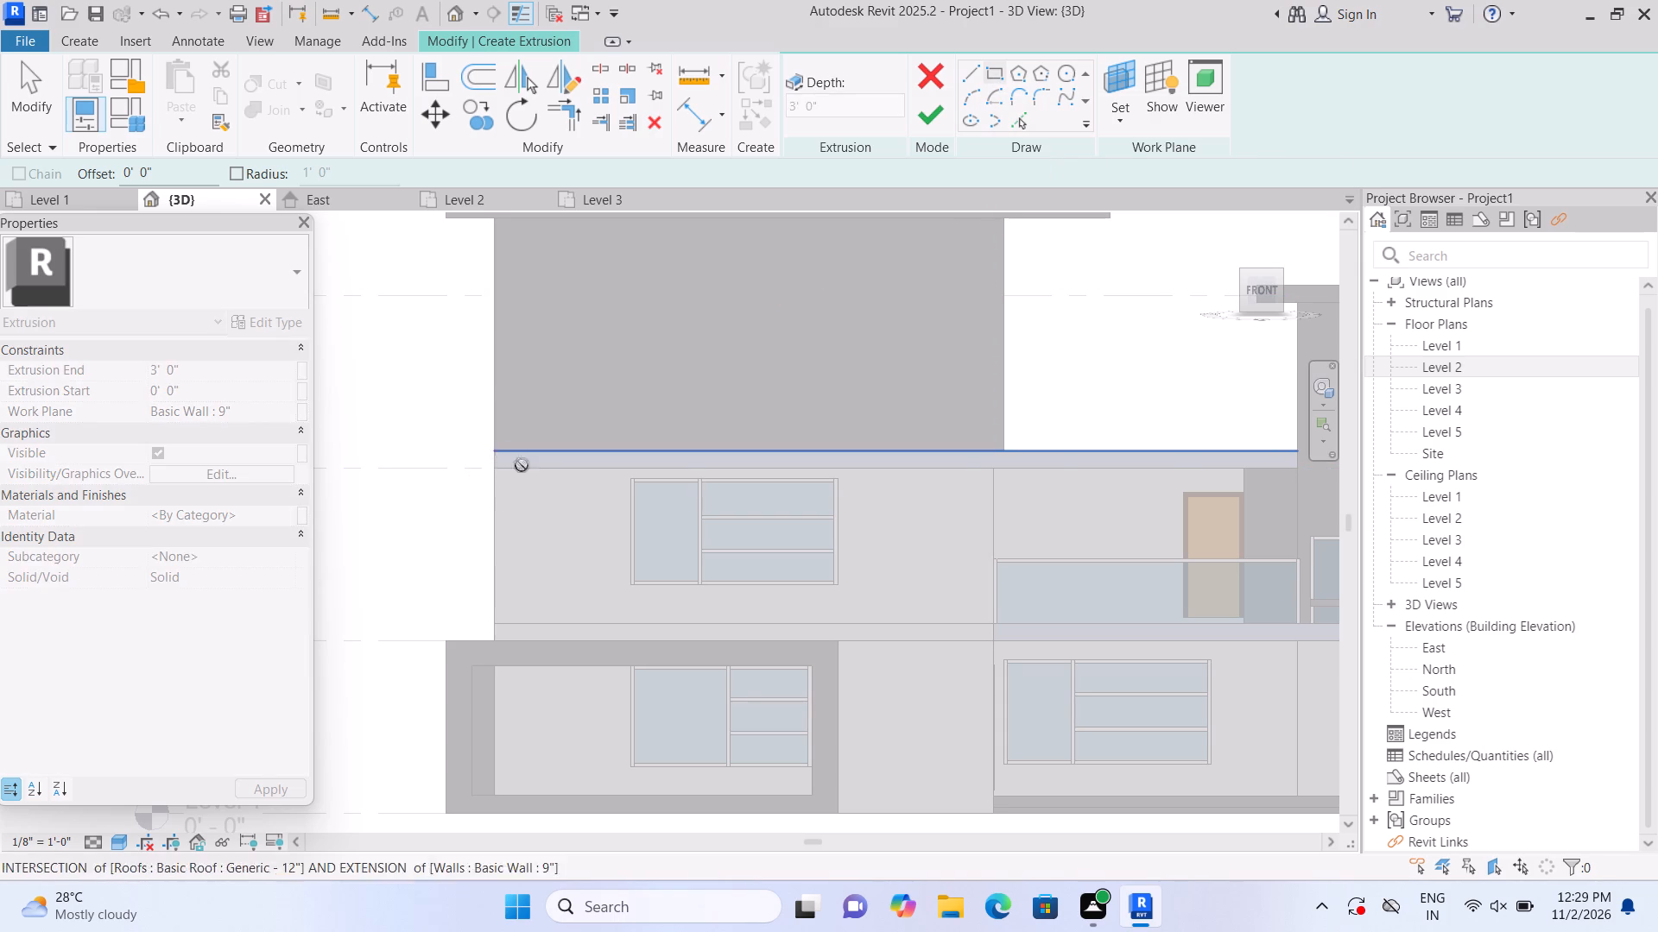
middle_click_drag(1003, 483, 915, 479)
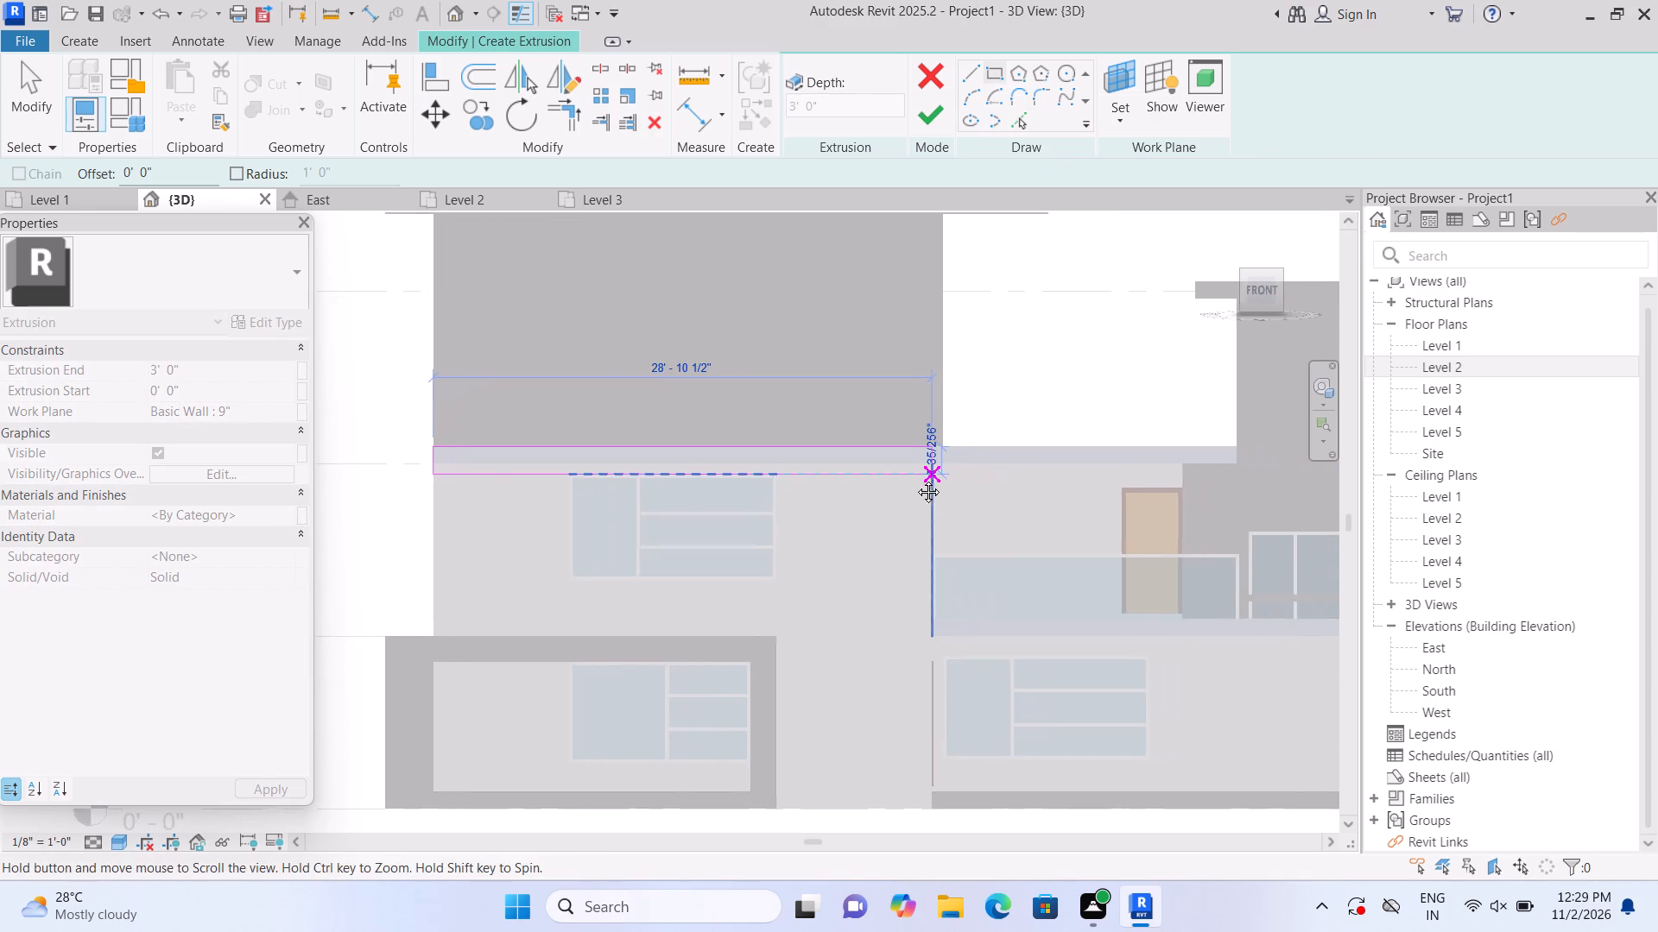
middle_click_drag(915, 479, 880, 479)
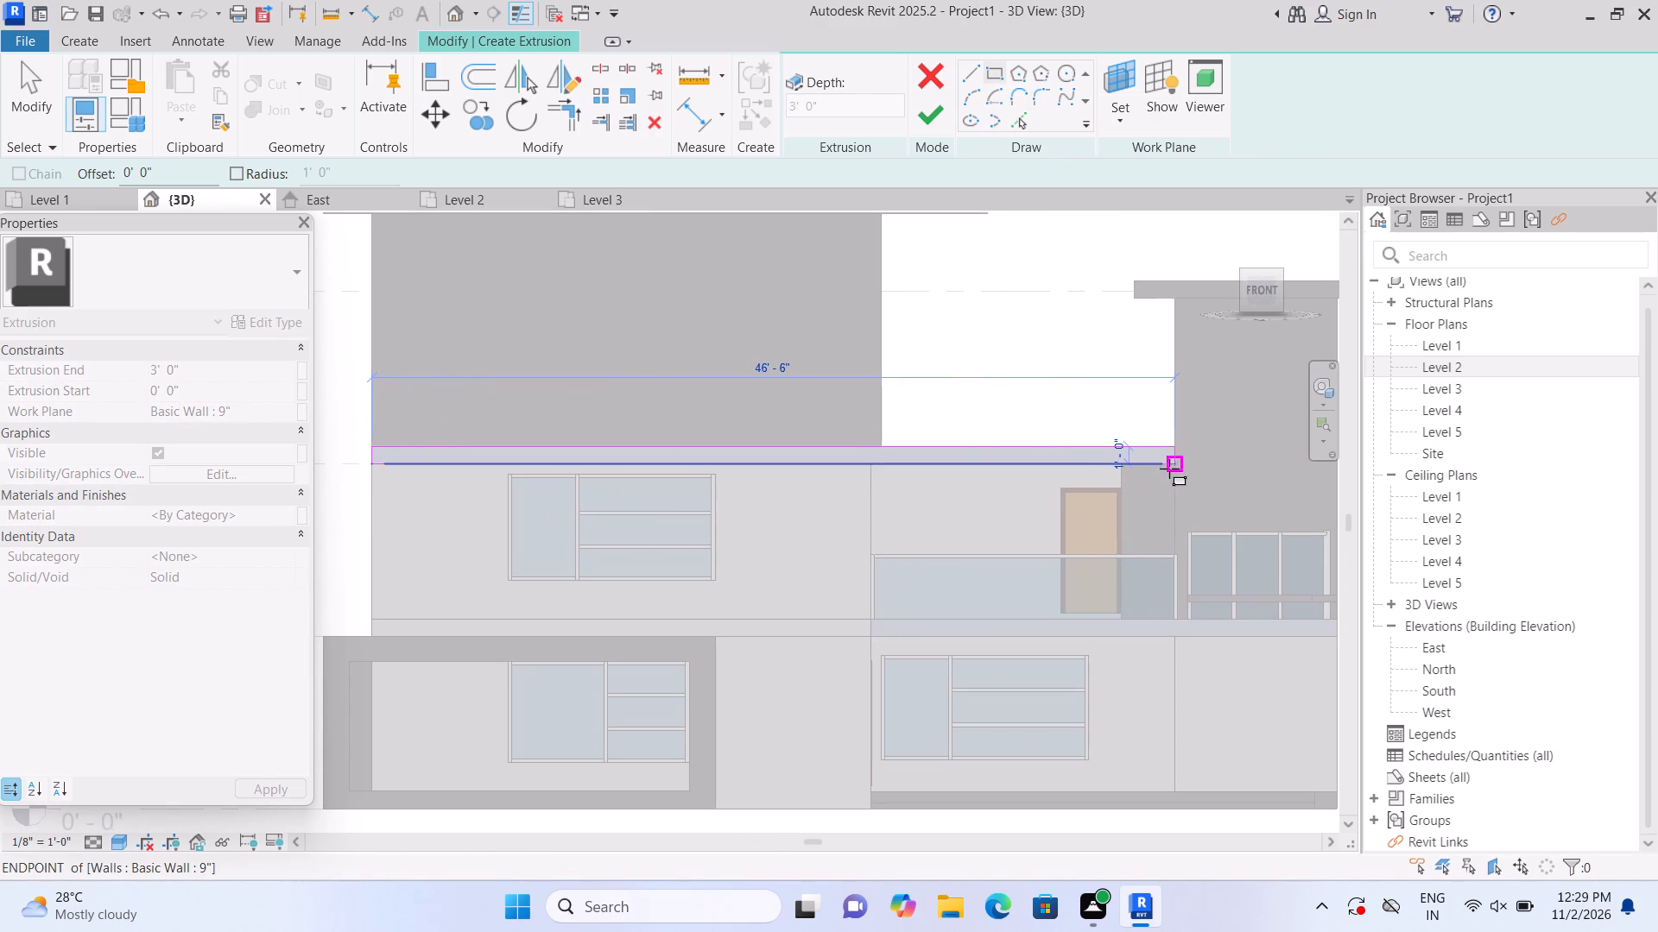
left_click(1176, 469)
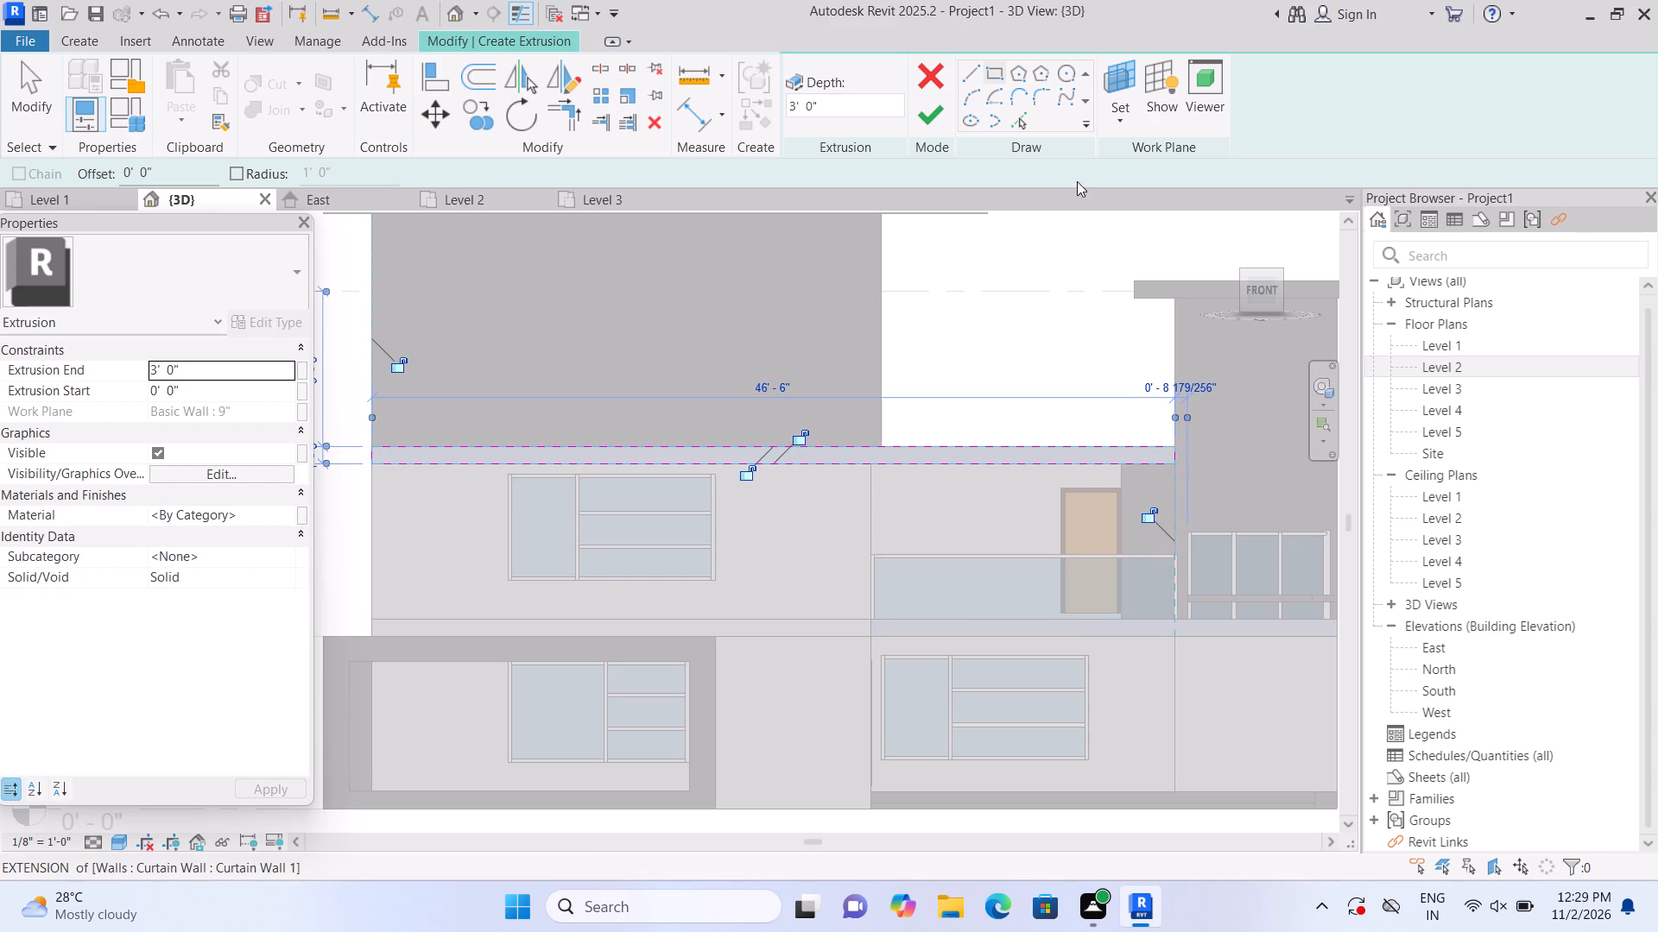
left_click(927, 110)
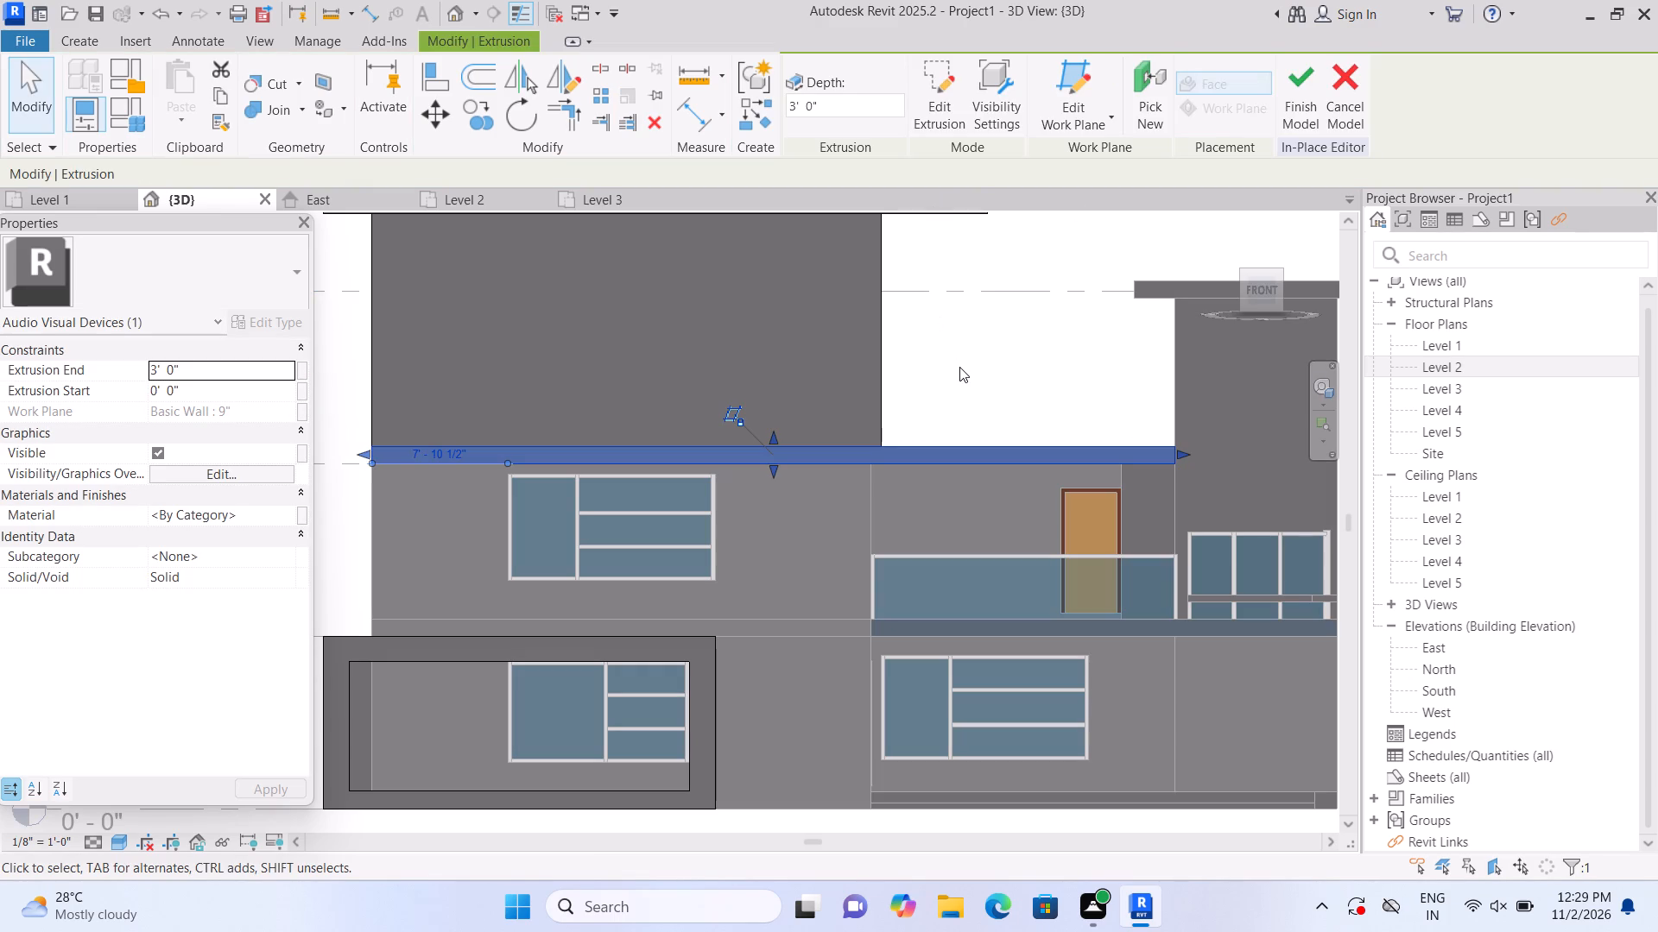
left_click(959, 367)
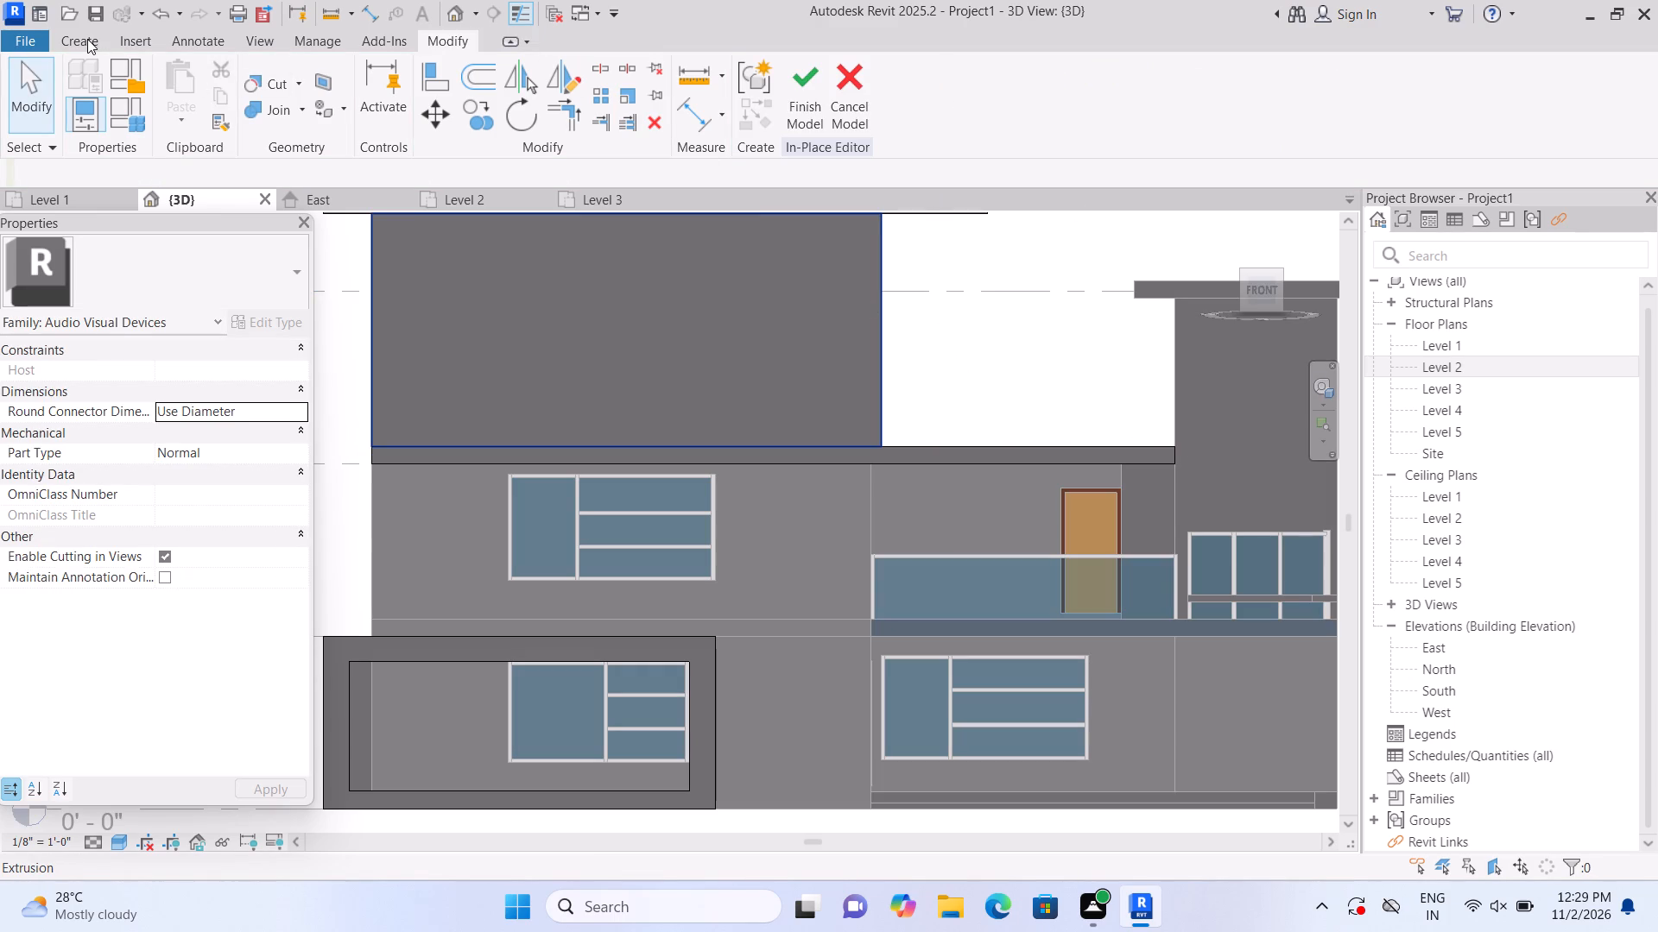
Extrude a vertical strip about 11" wide and 10' tall beside the tower to 3' depth, using the new roof-edge band as work plane.
left_click(87, 39)
left_click(173, 87)
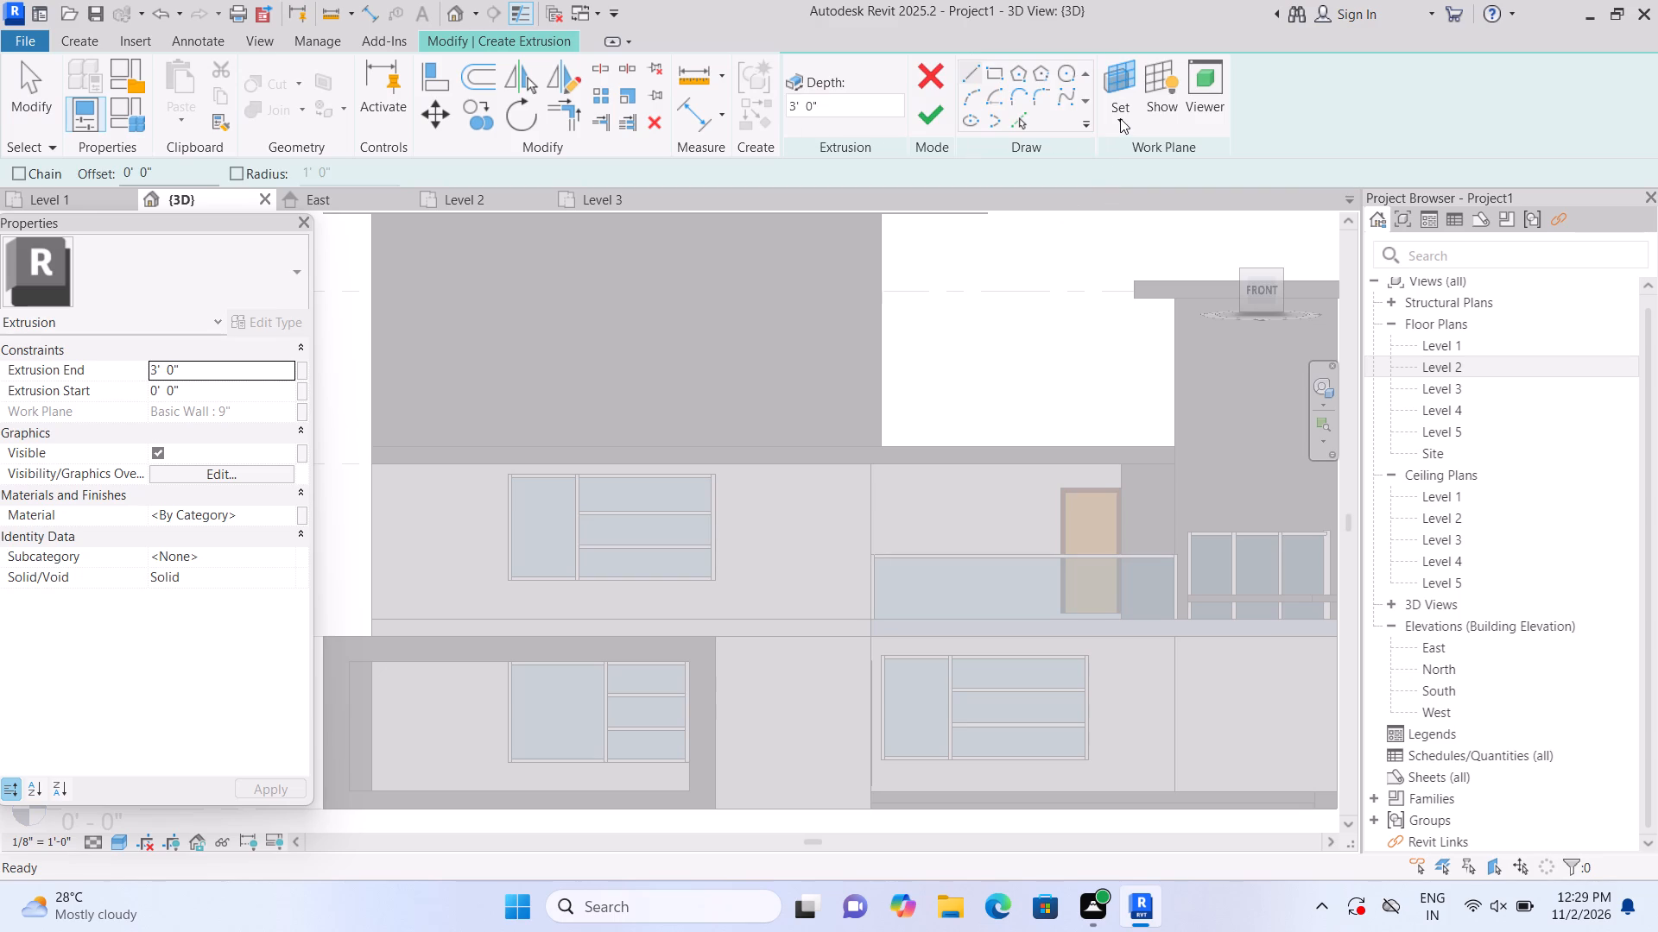
left_click(1120, 118)
left_click(1136, 204)
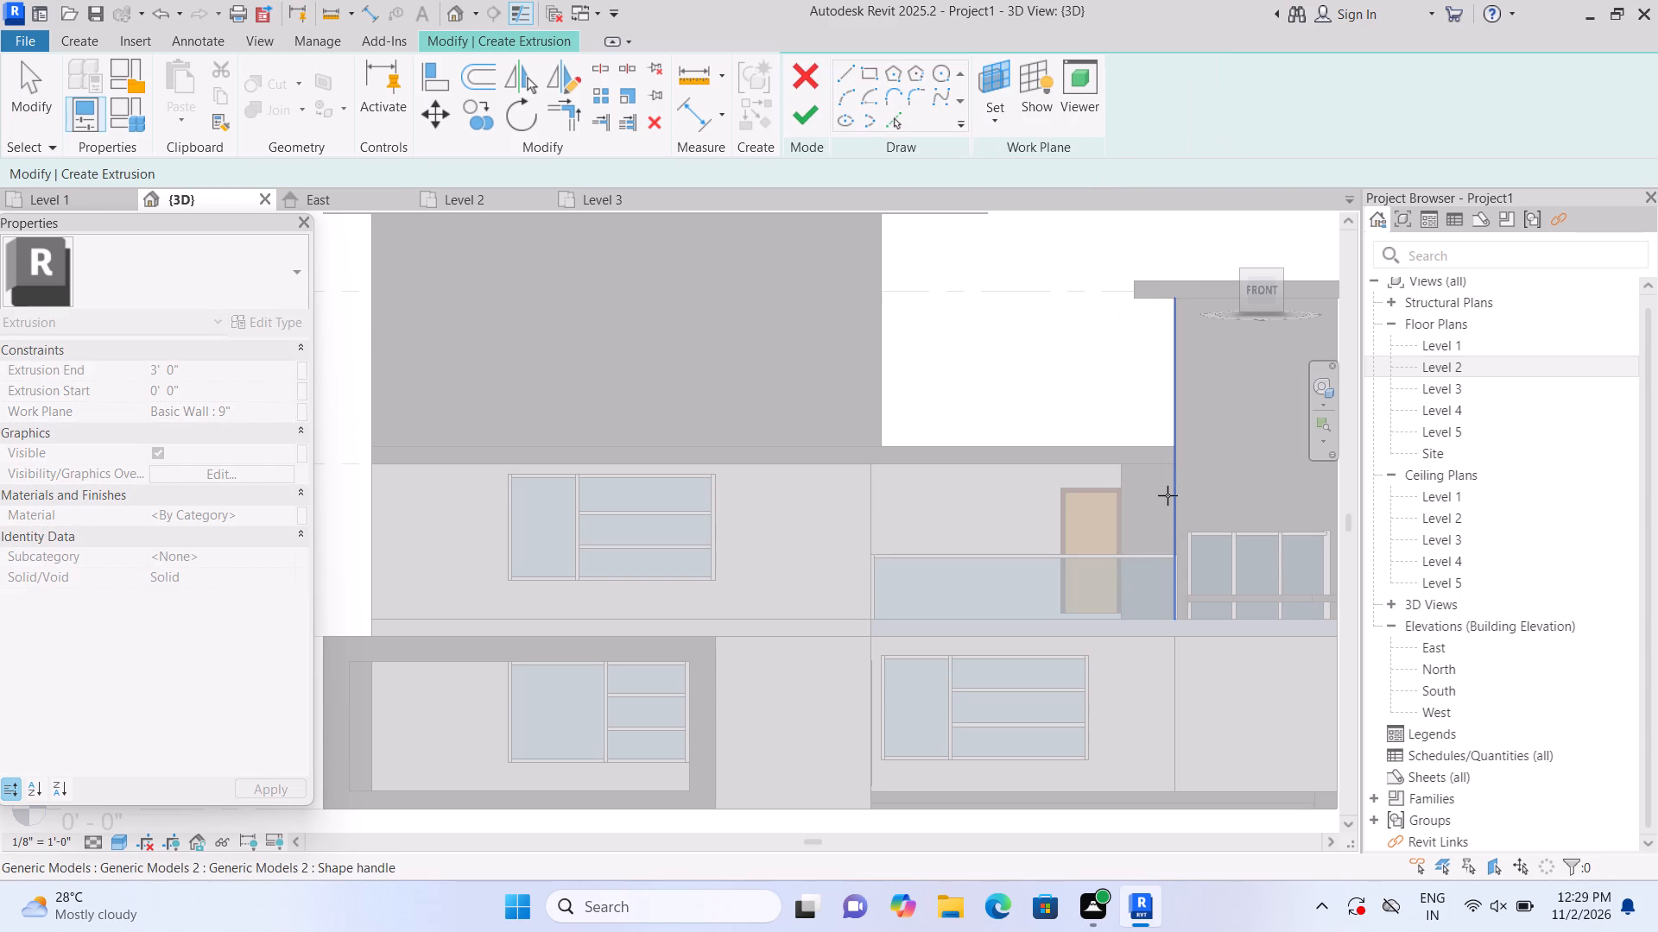
scroll(1165, 497, "up", 1)
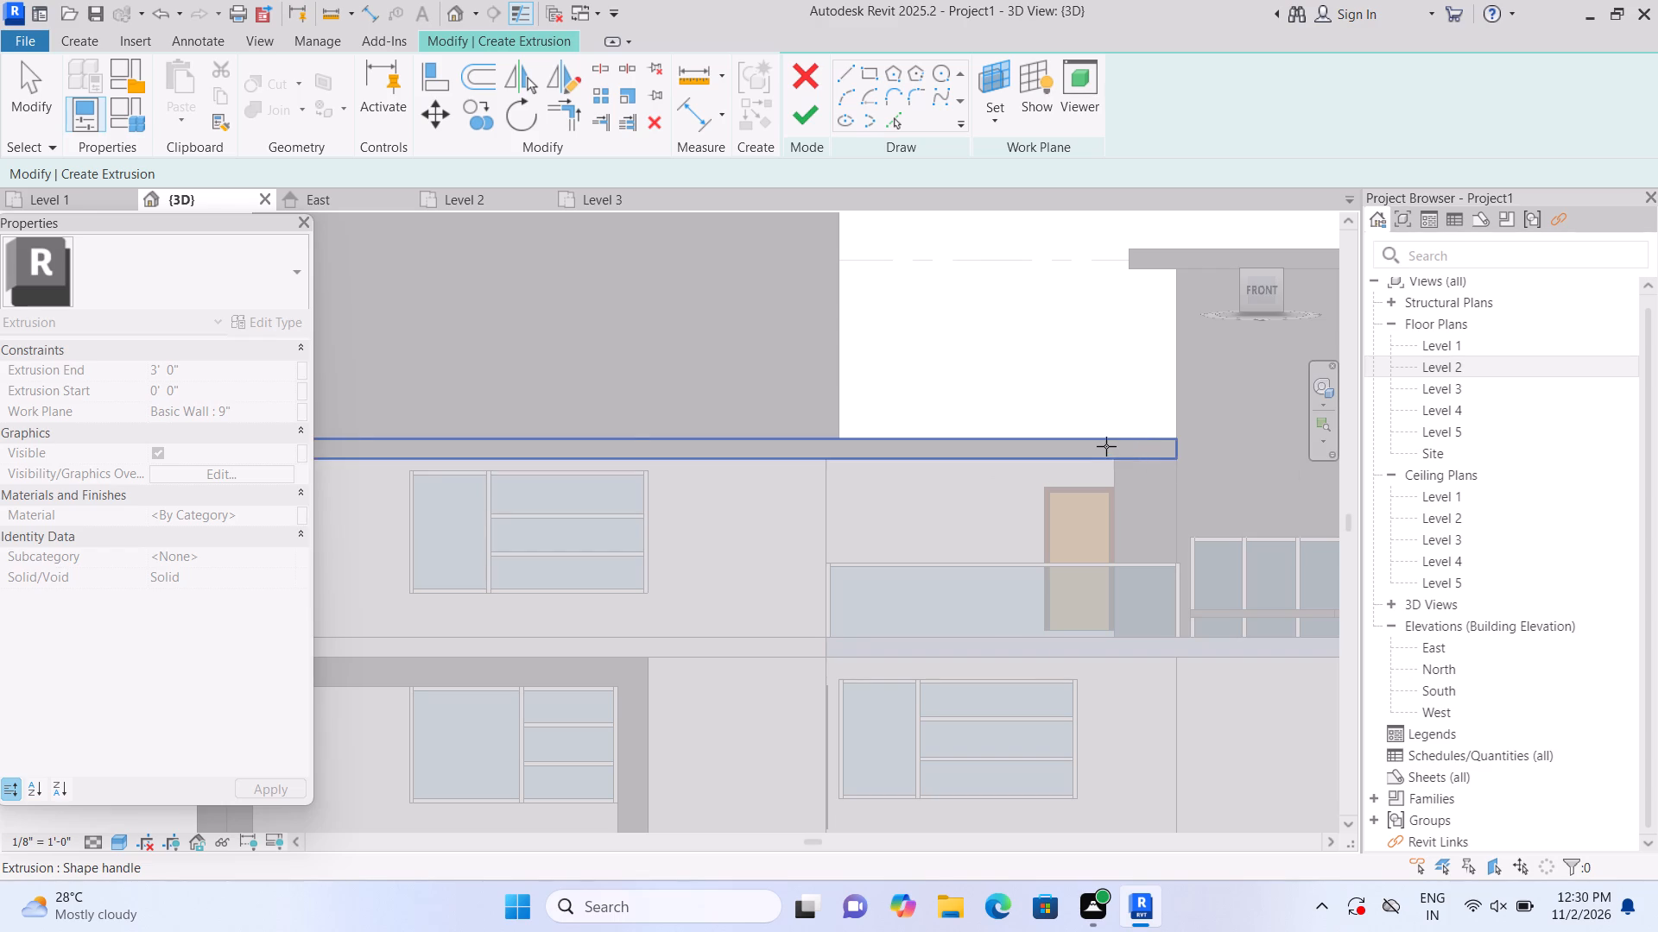
scroll(1119, 447, "down", 1)
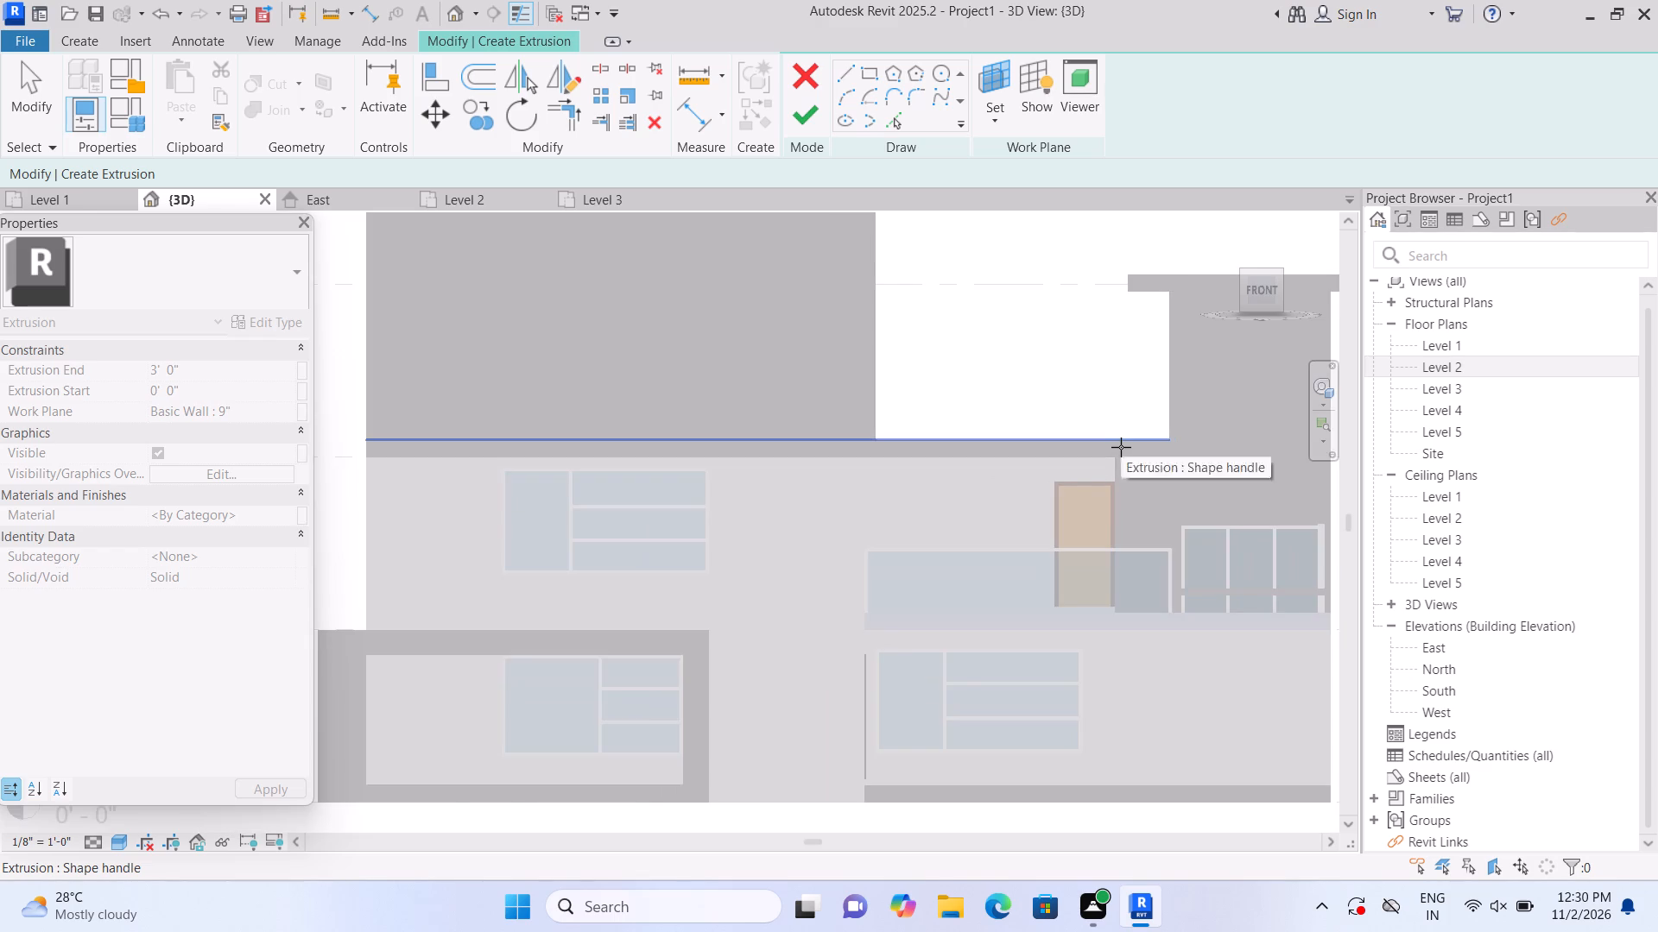
scroll(1125, 447, "down", 1)
scroll(1133, 448, "up", 1)
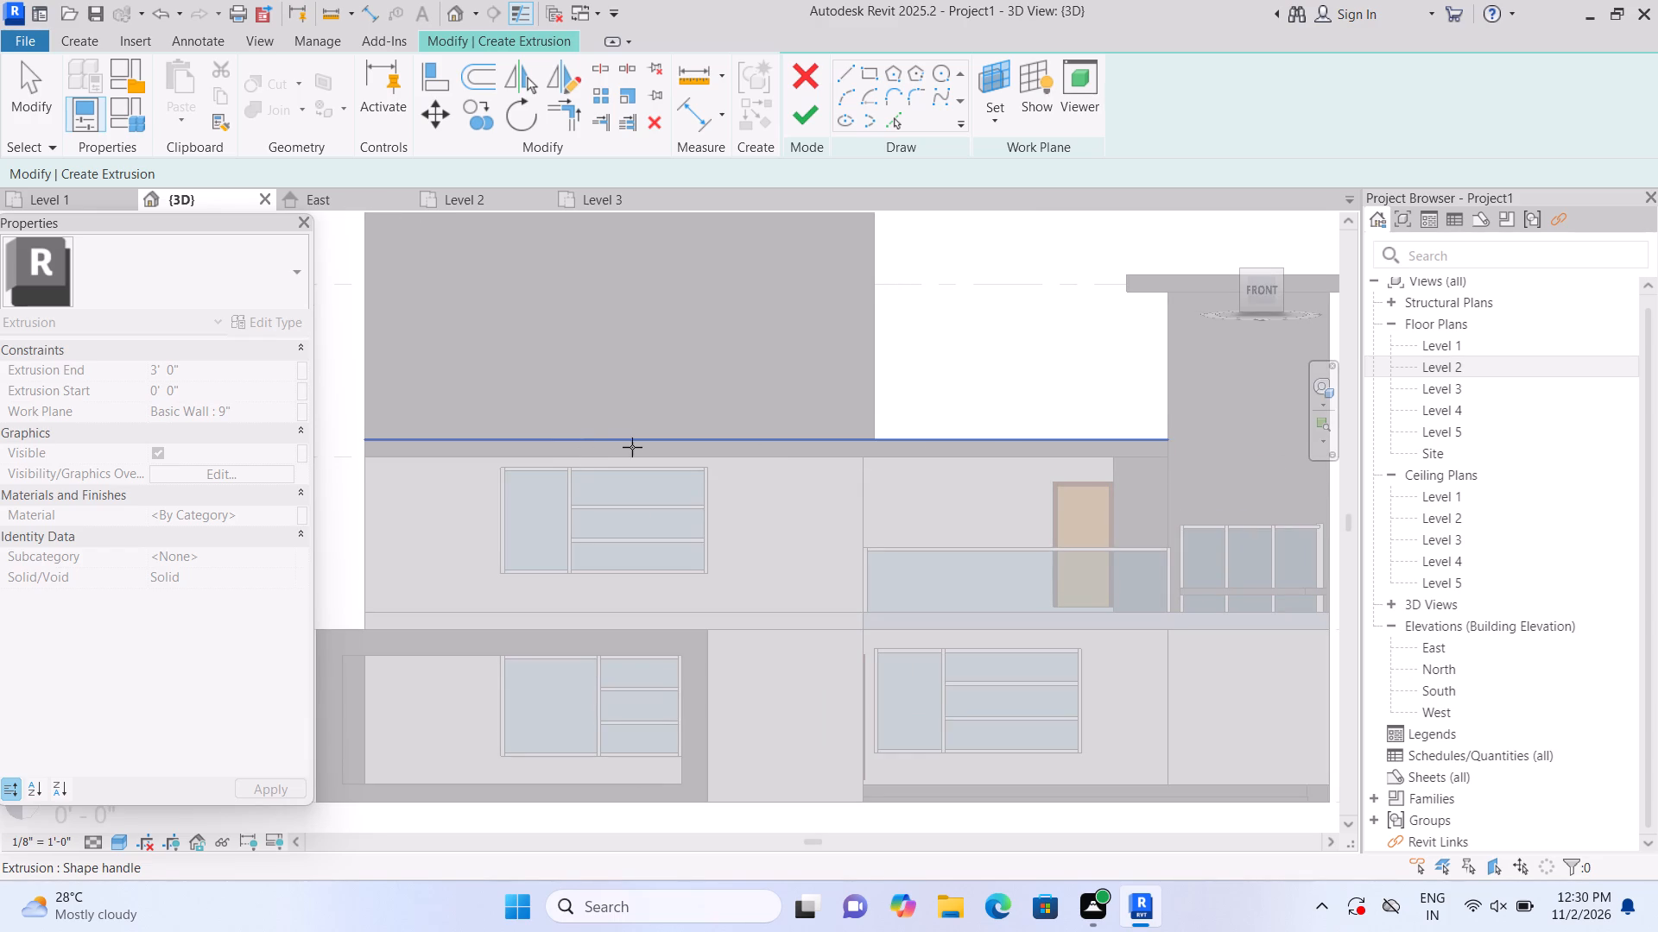
left_click(870, 437)
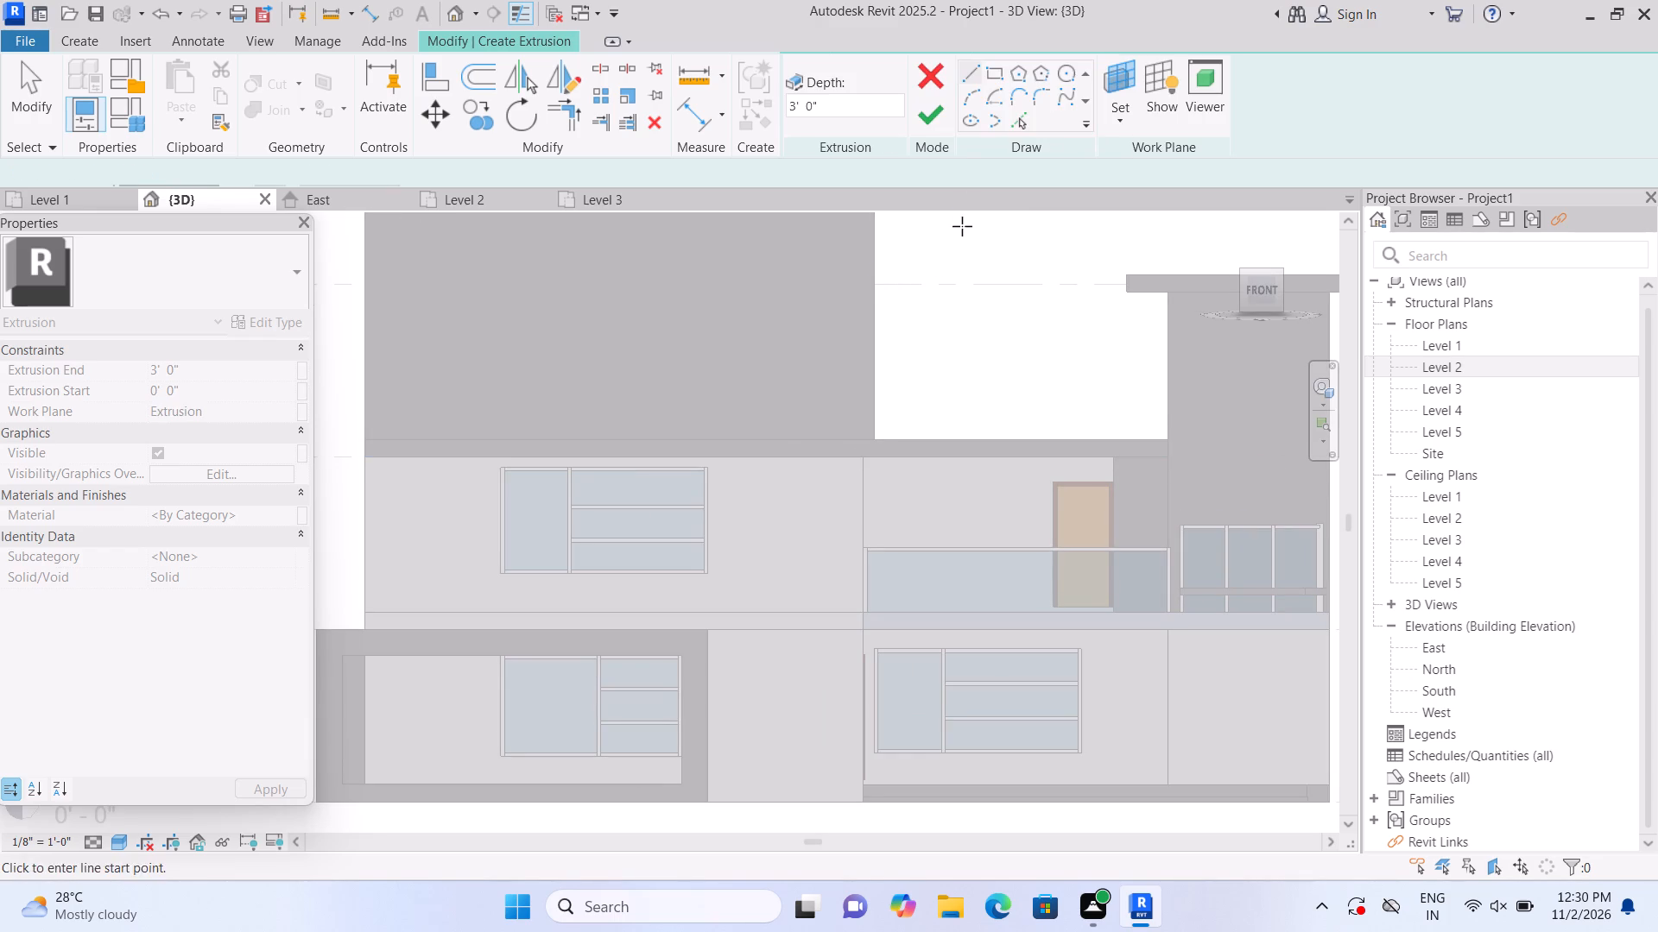
left_click(990, 74)
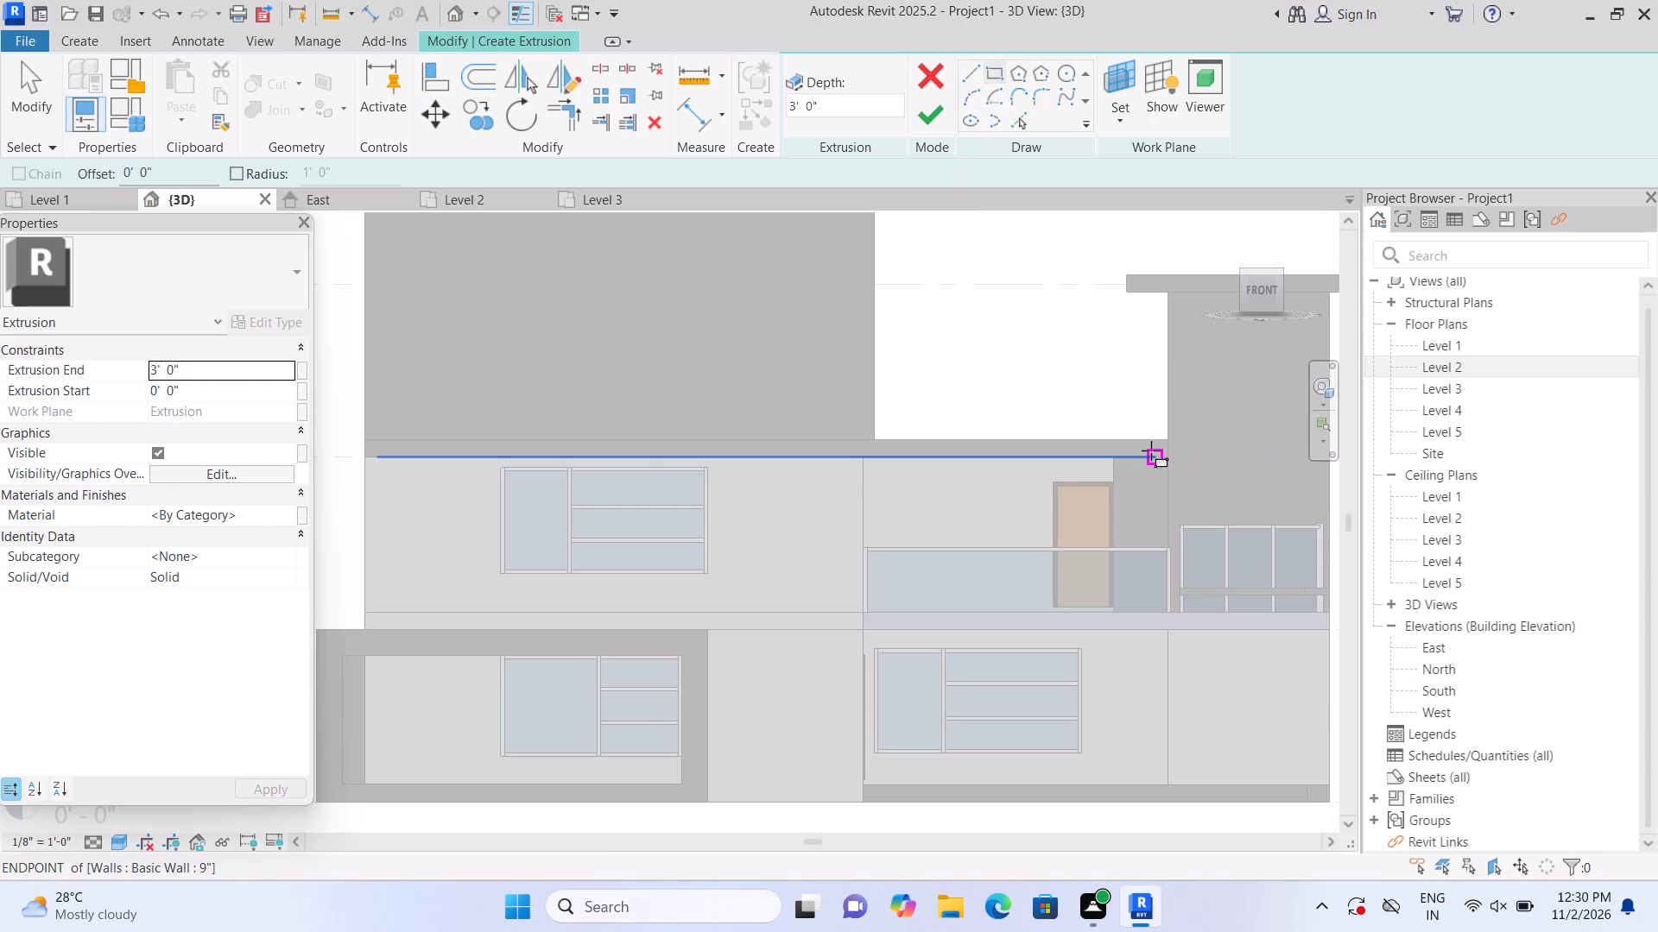
left_click(1163, 463)
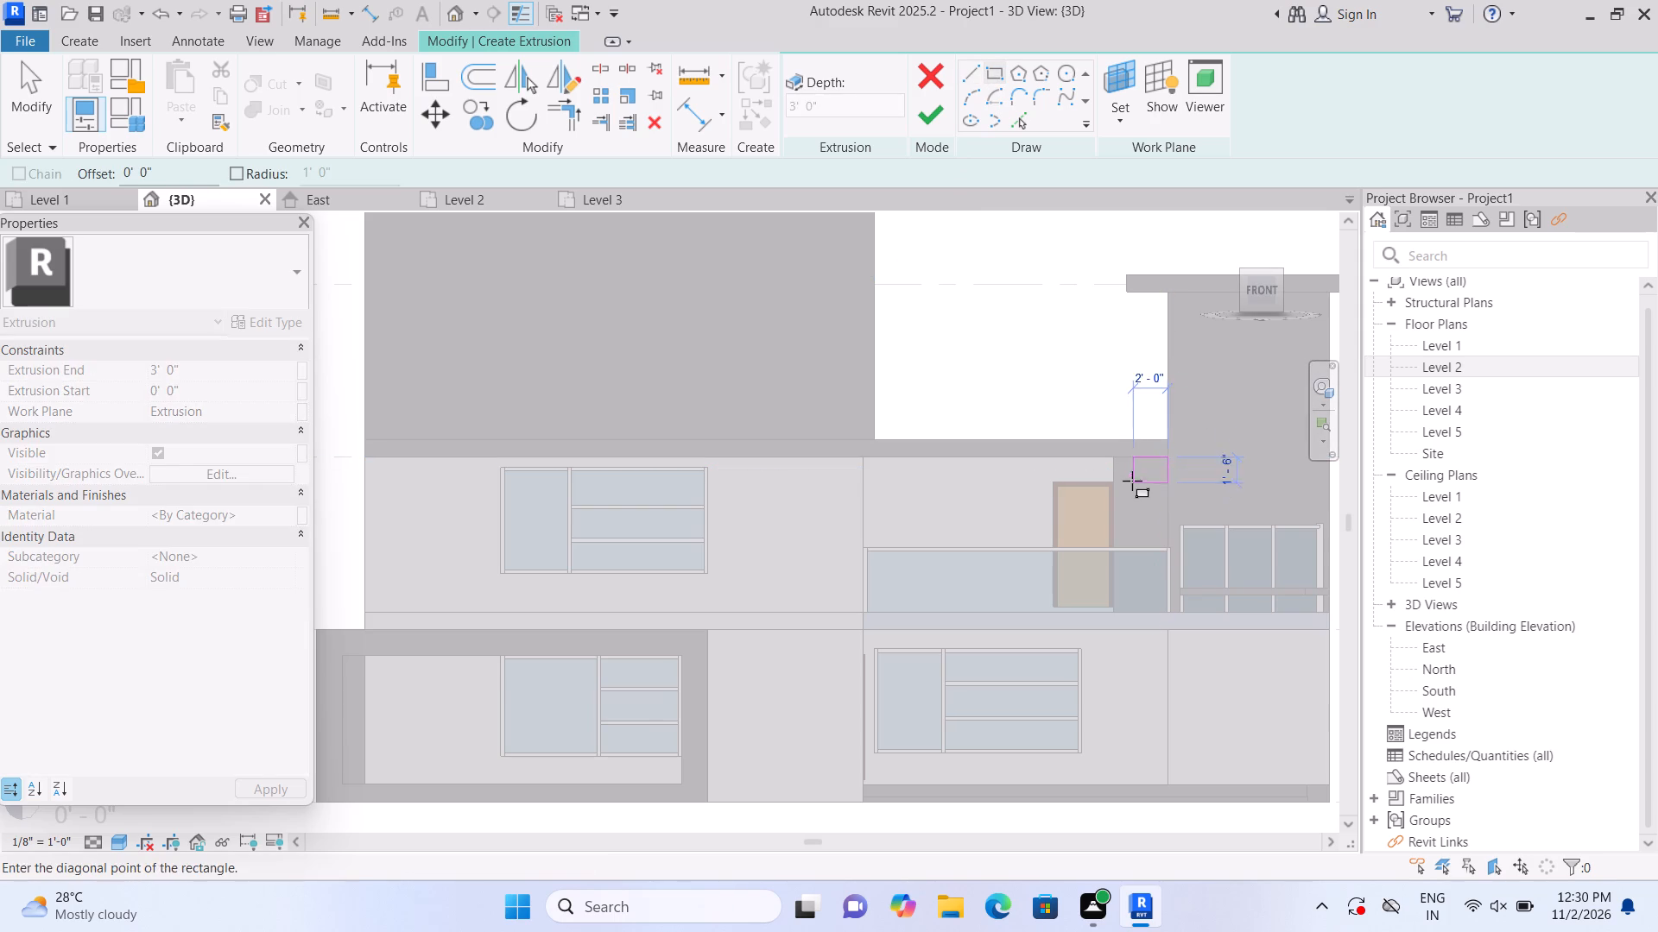
left_click(1191, 633)
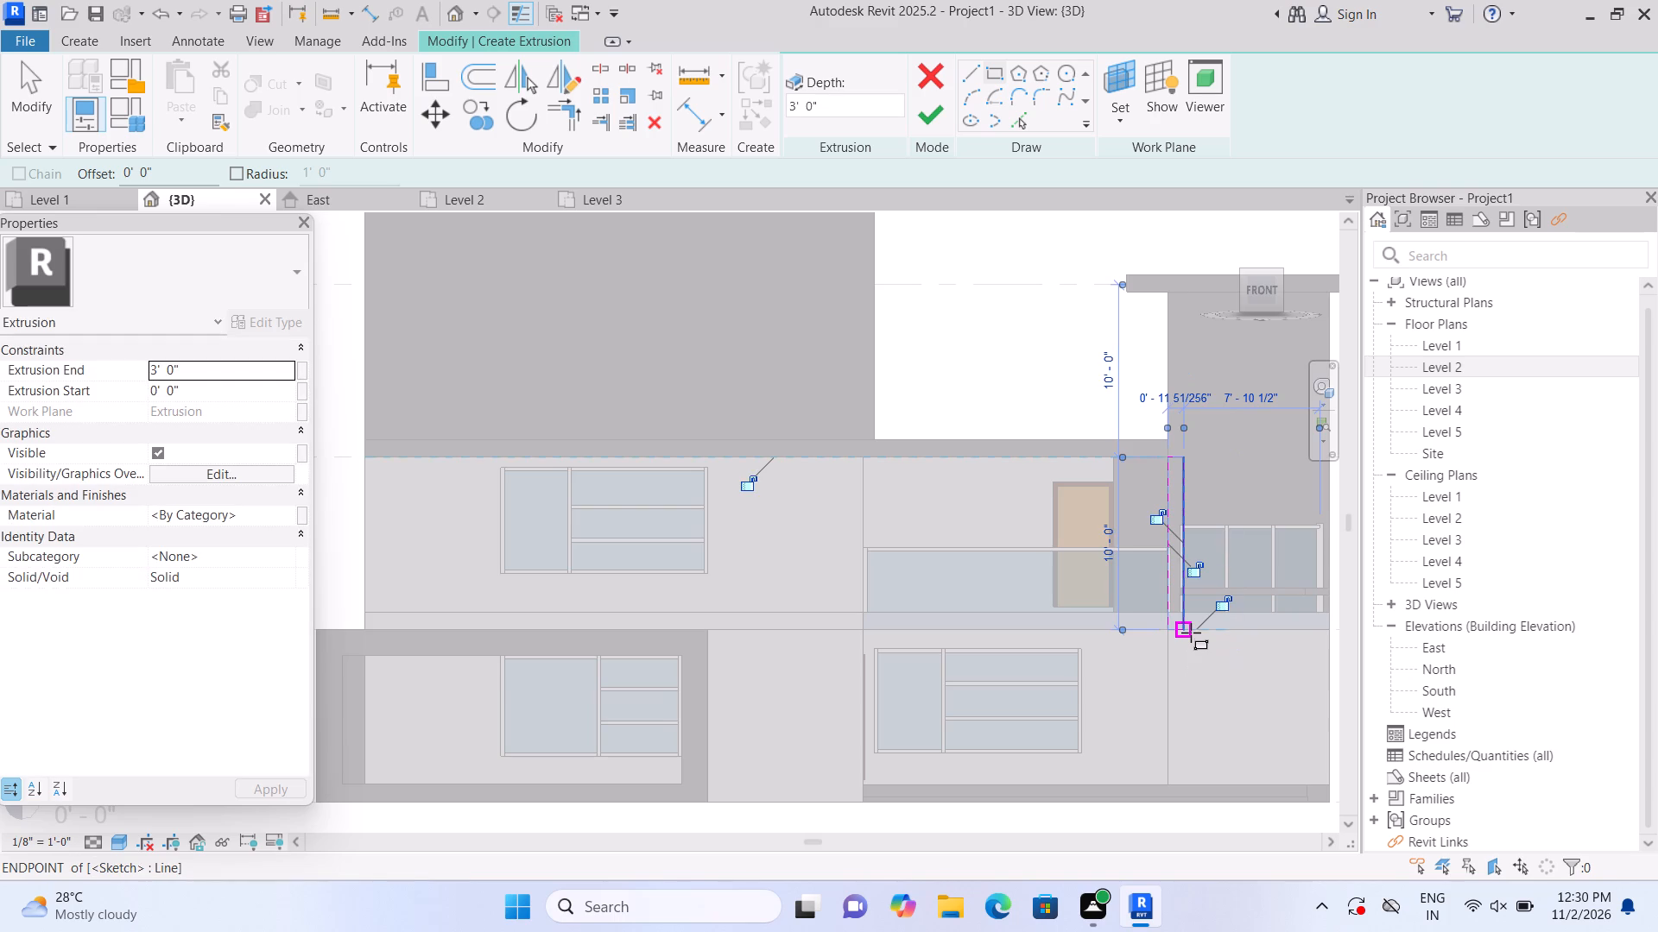
left_click(917, 121)
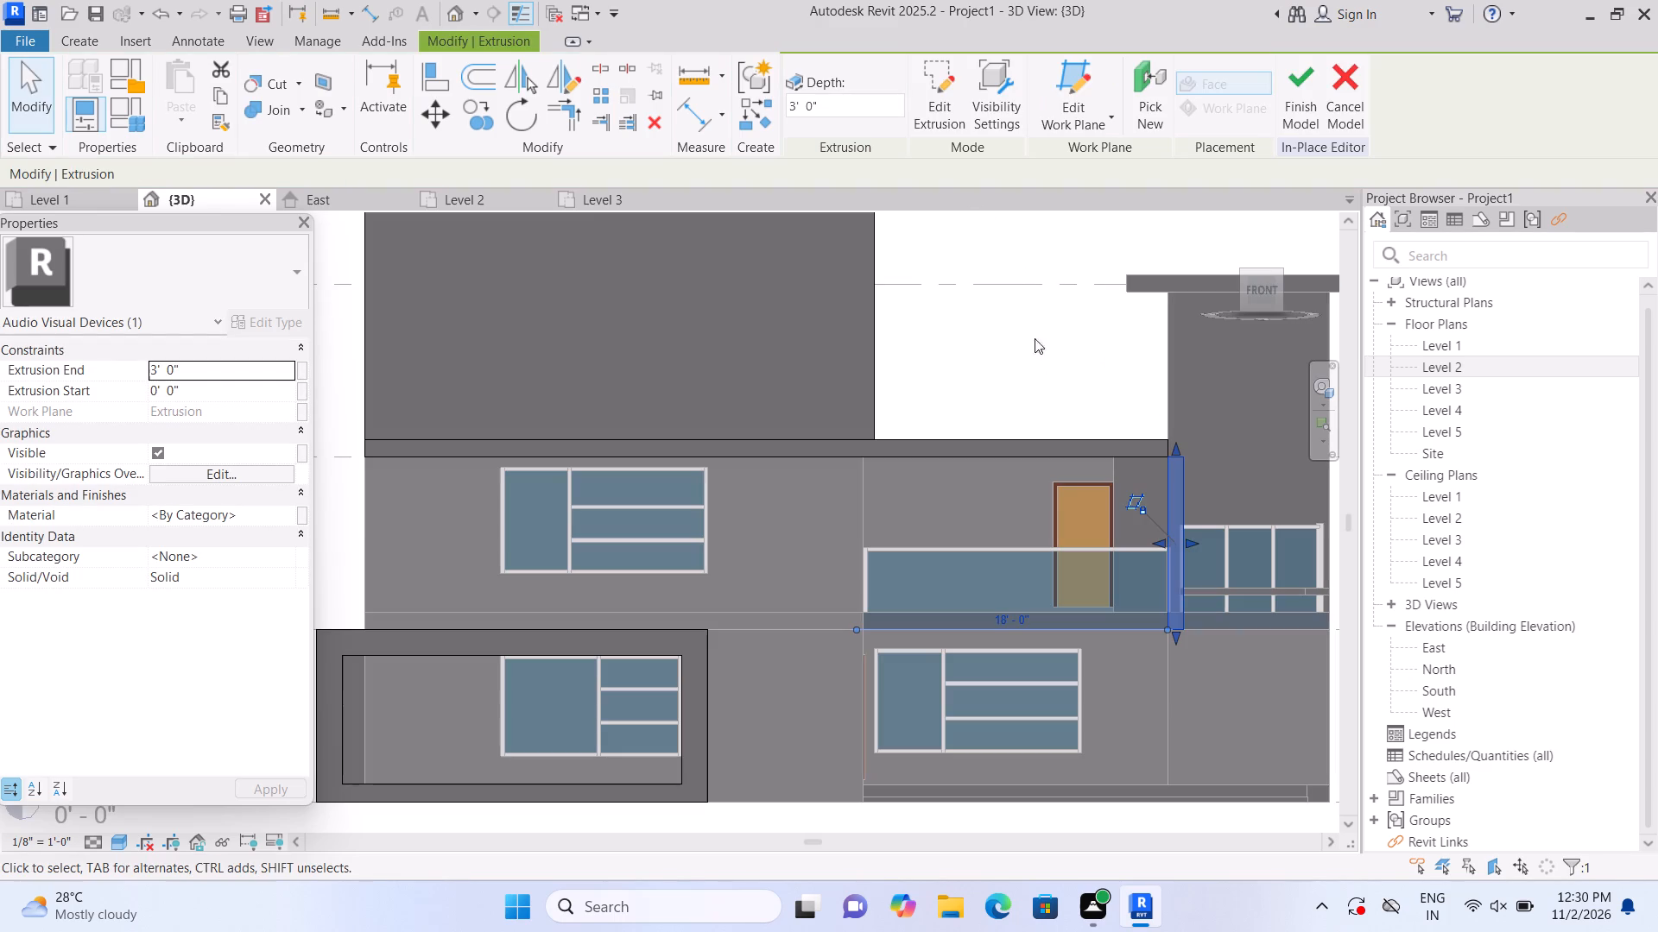
left_click(1177, 448)
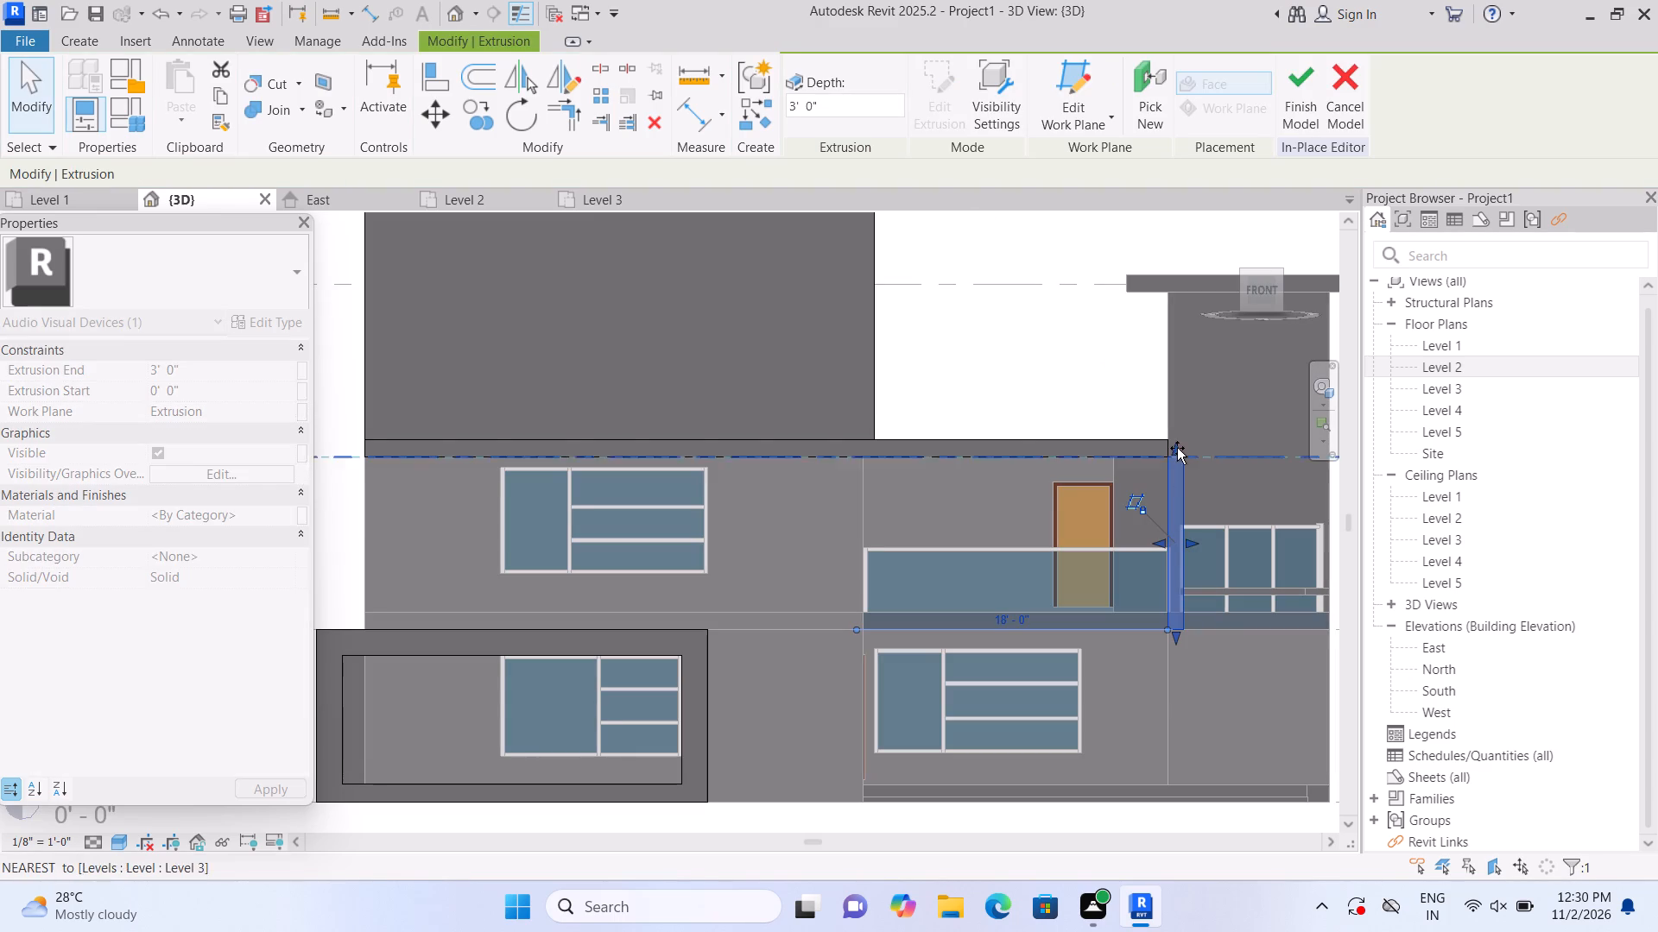
left_click(1095, 387)
Extrude a vertical strip about 1' 5" wide and 10' tall at the upper wall's outer end to 3' depth, using that wall's face as work plane.
scroll(1095, 387, "down", 1)
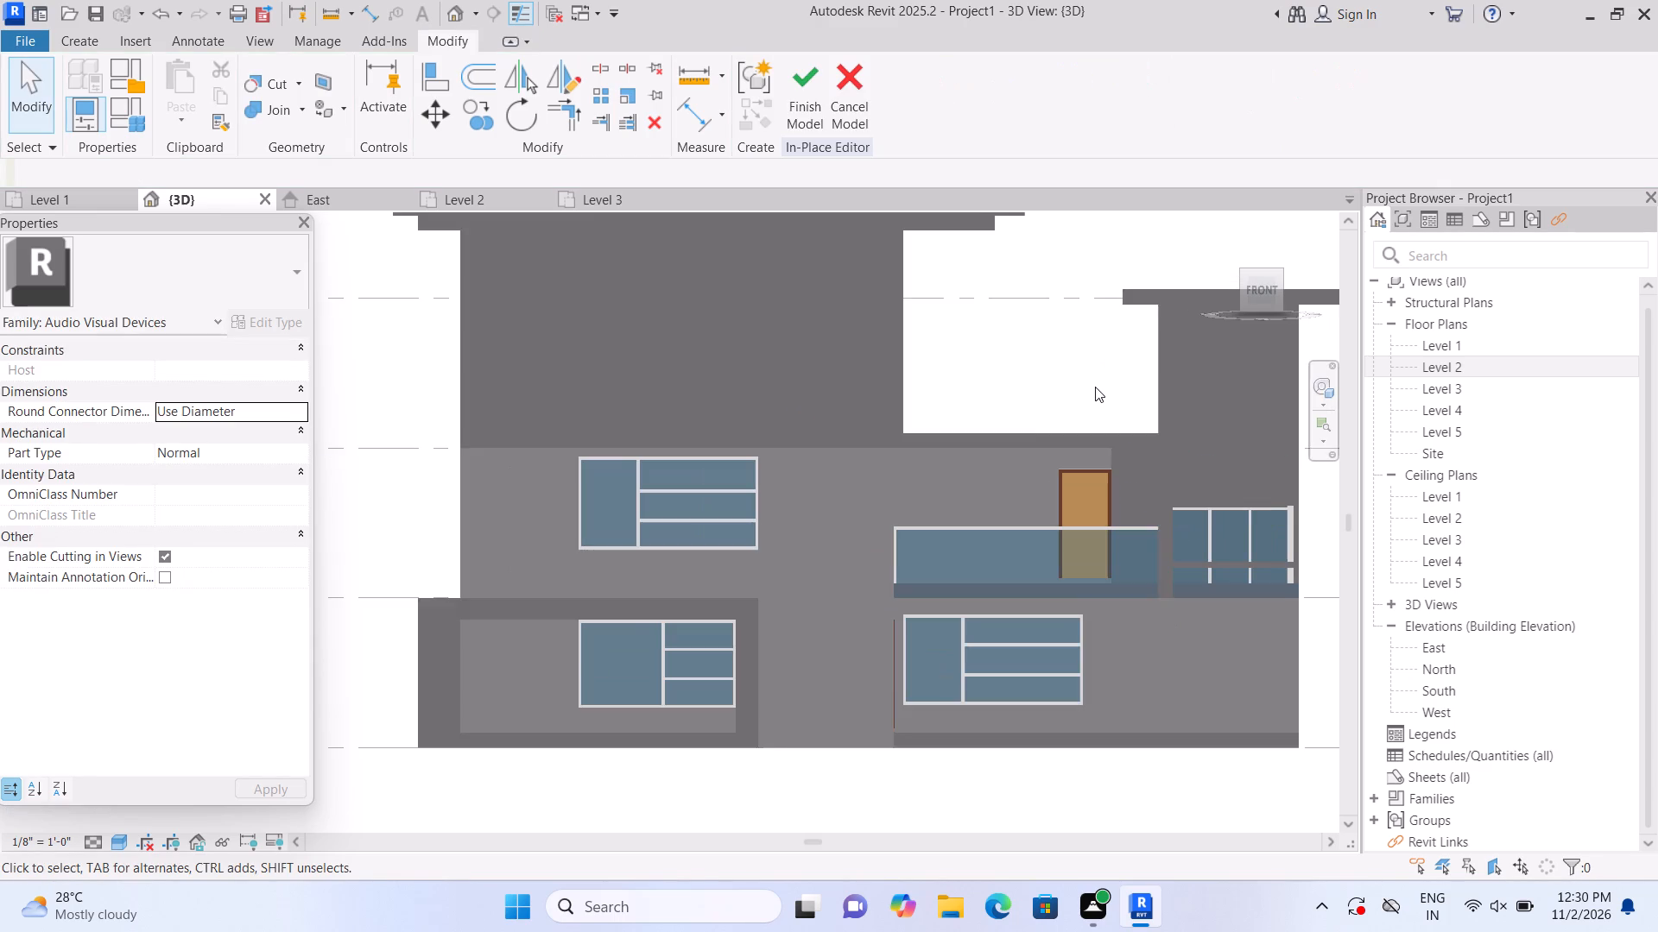
left_click(92, 40)
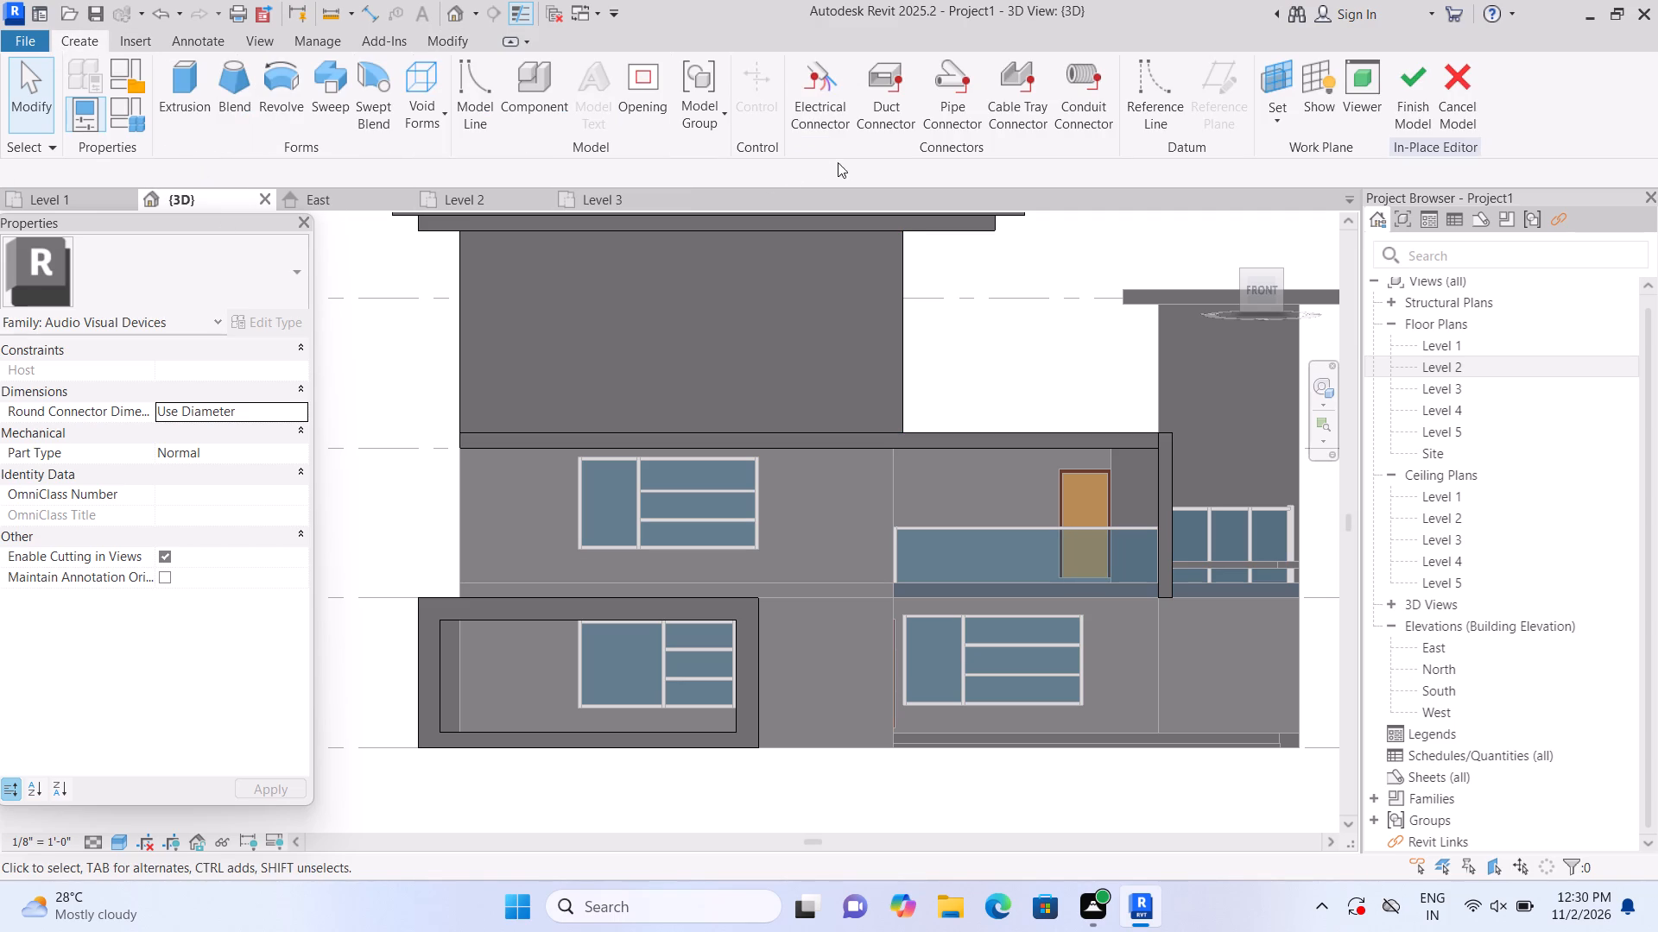
left_click(174, 110)
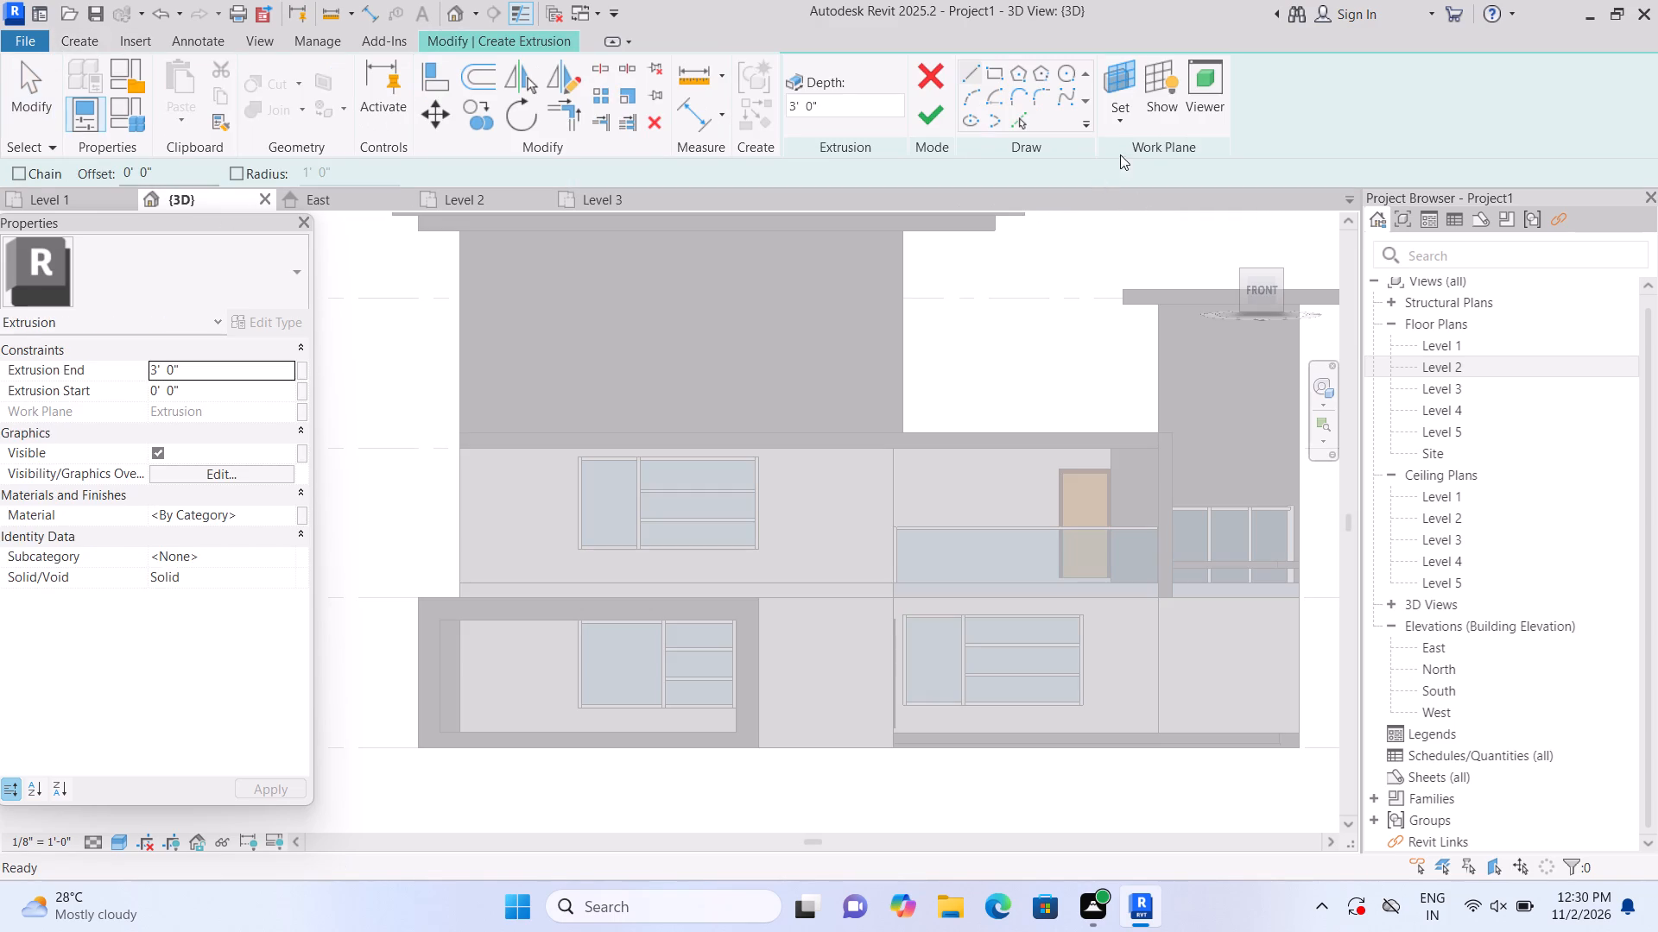
left_click(1115, 124)
left_click(1127, 210)
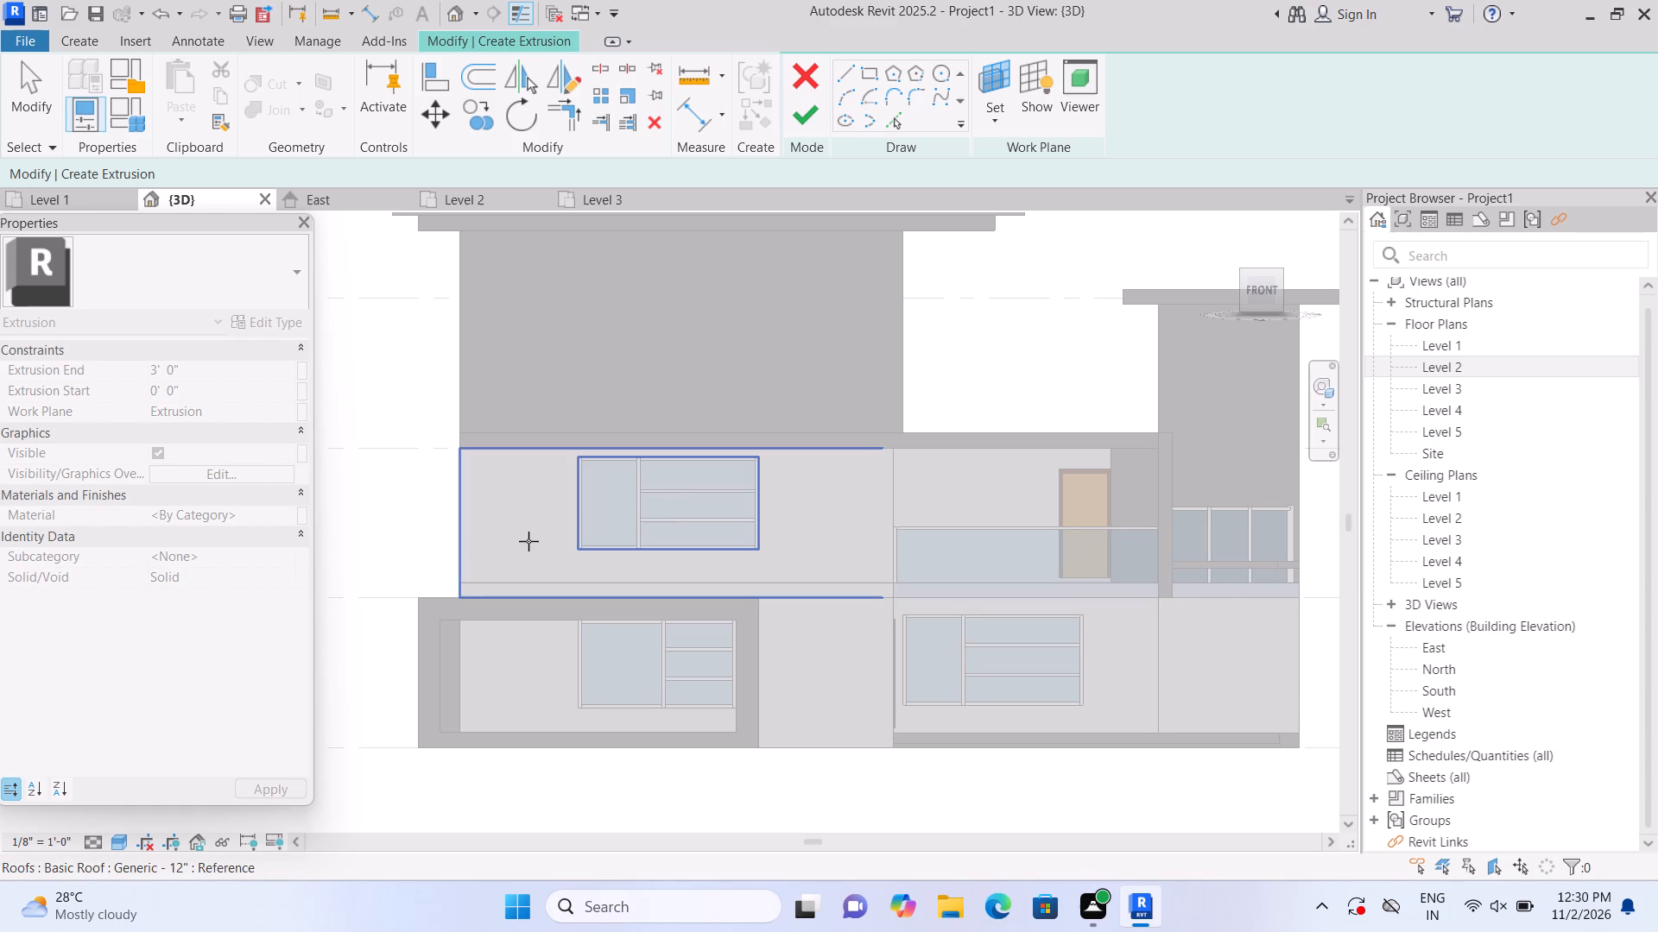
left_click(509, 514)
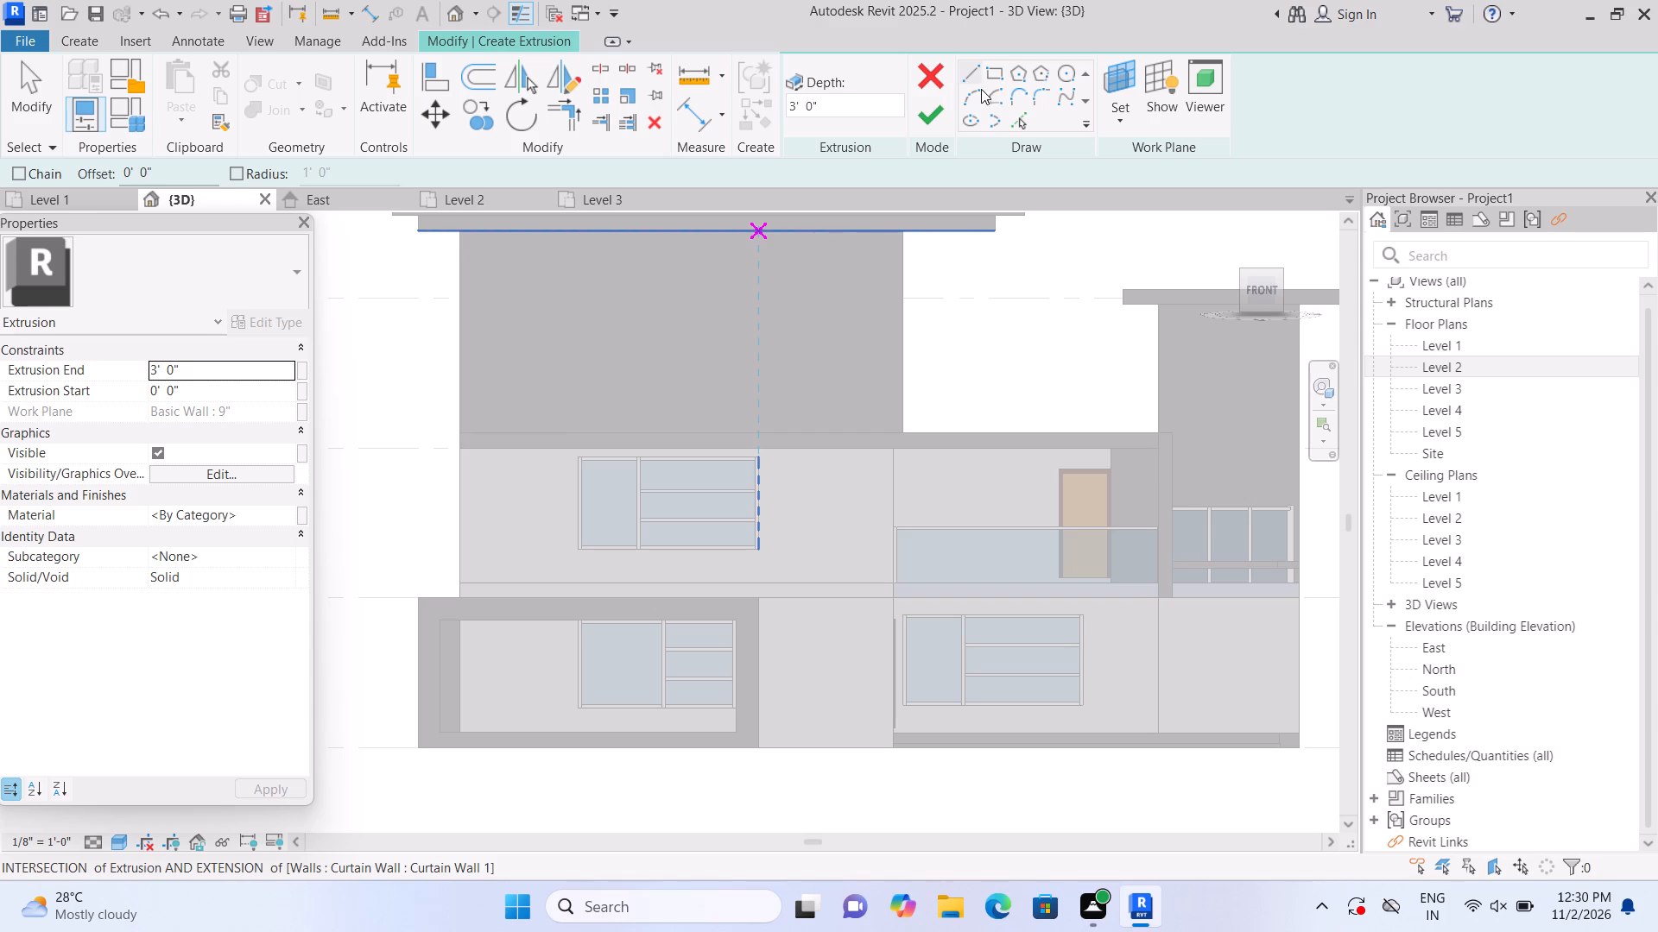
left_click(991, 73)
left_click(453, 456)
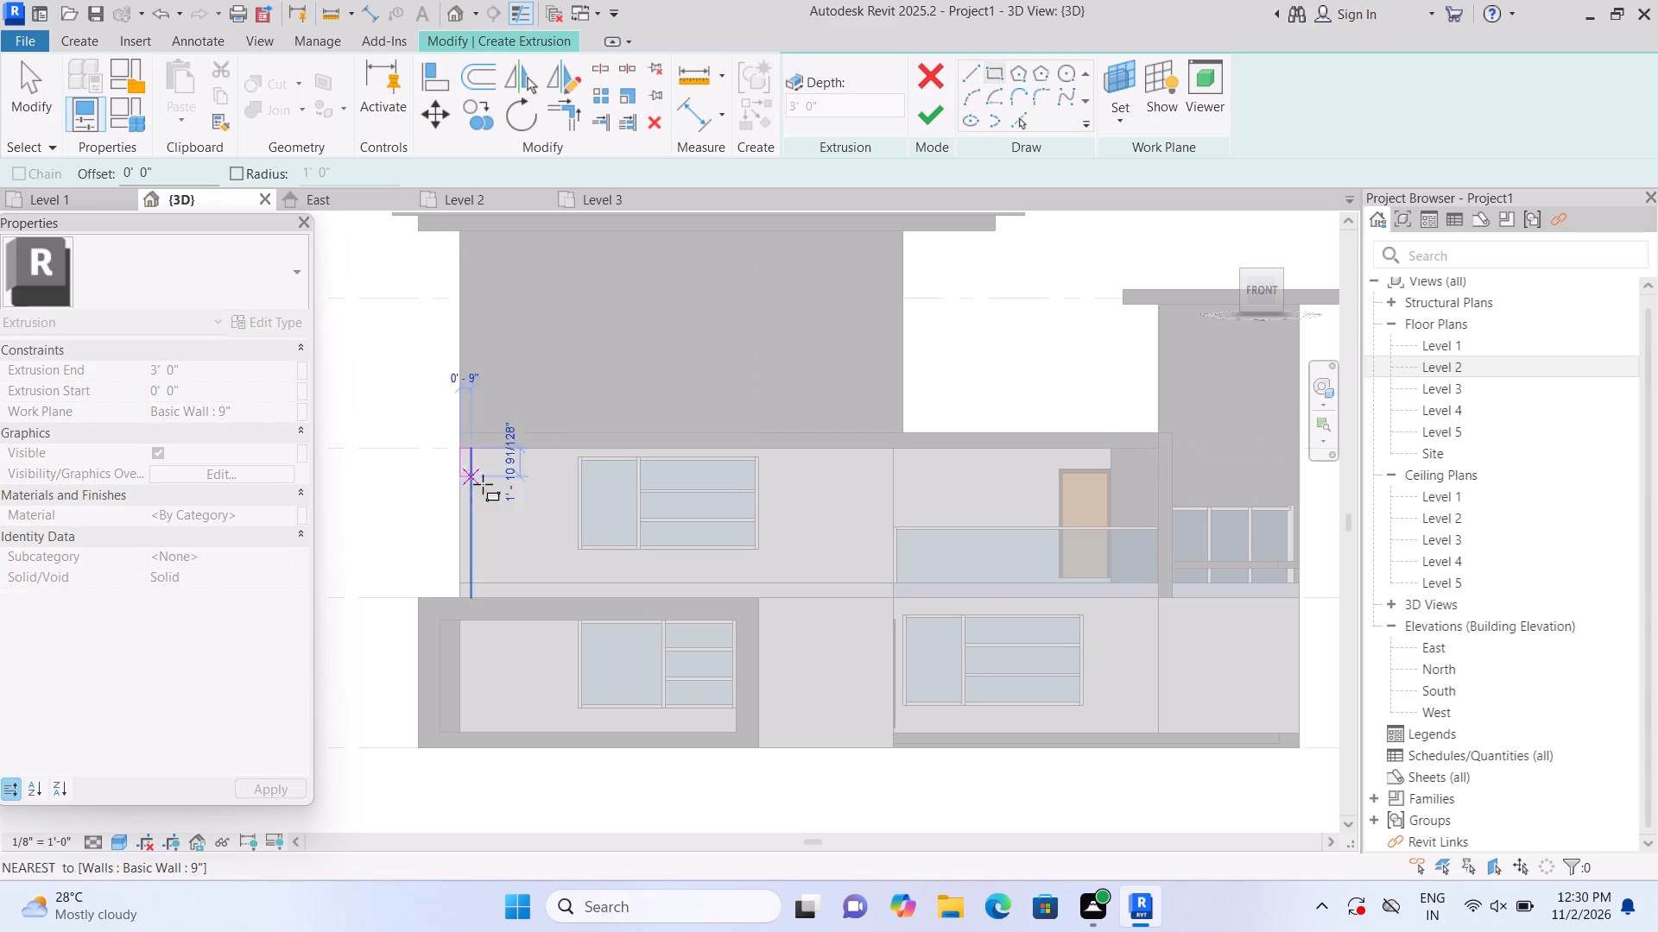
left_click(481, 595)
left_click(950, 123)
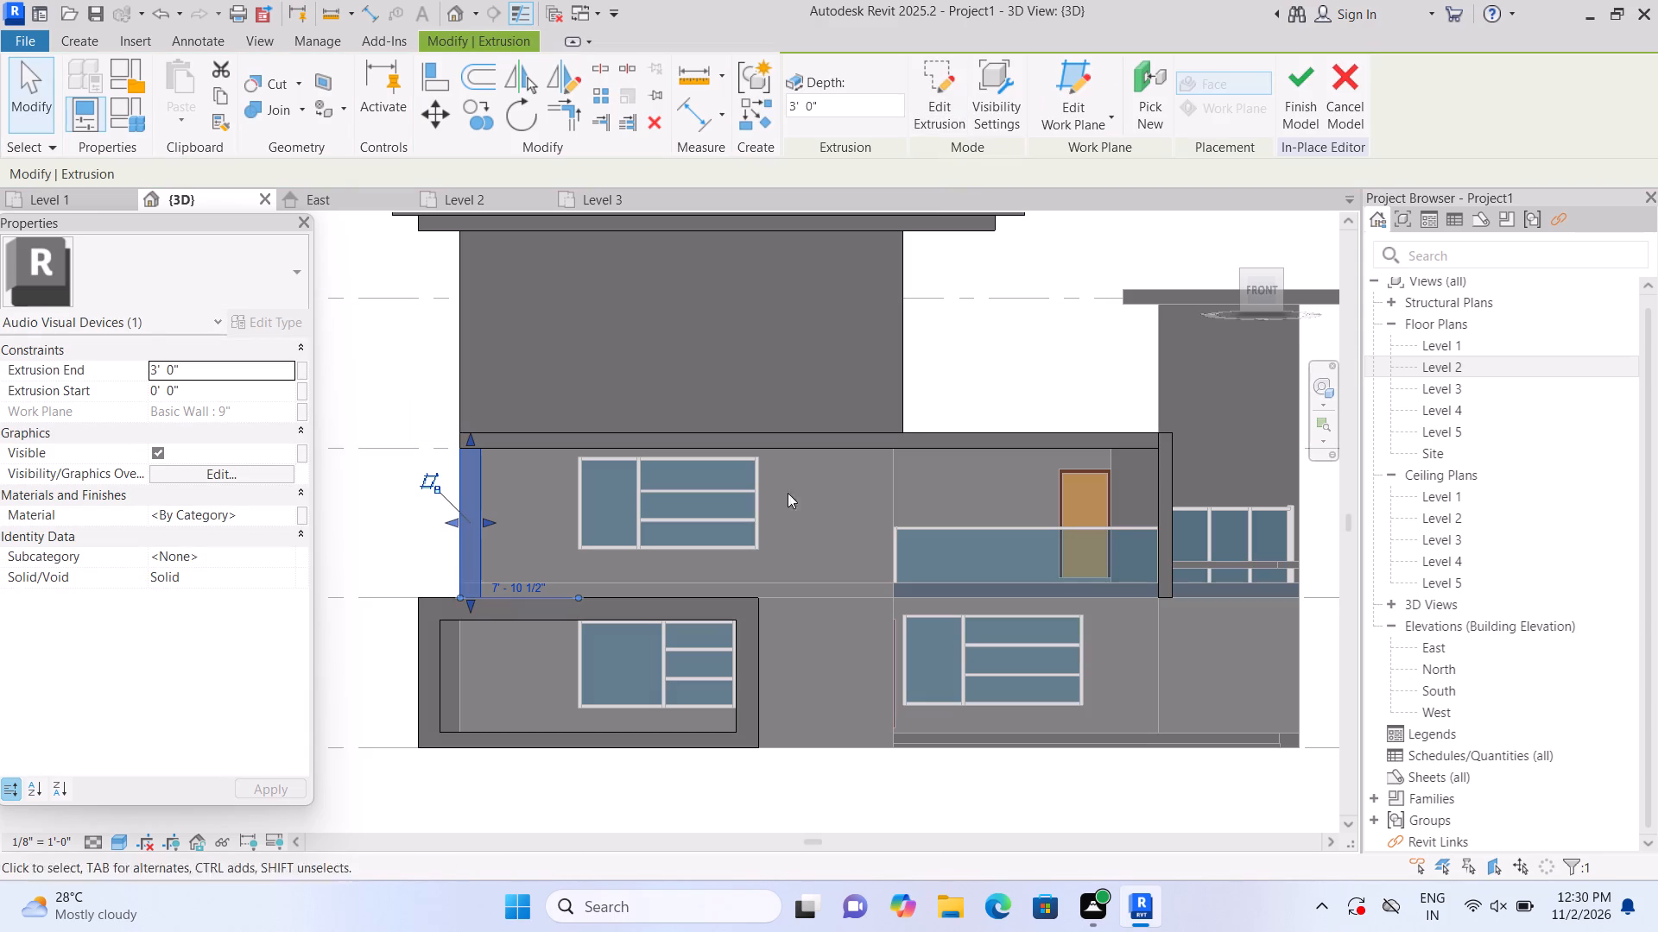
left_click(689, 809)
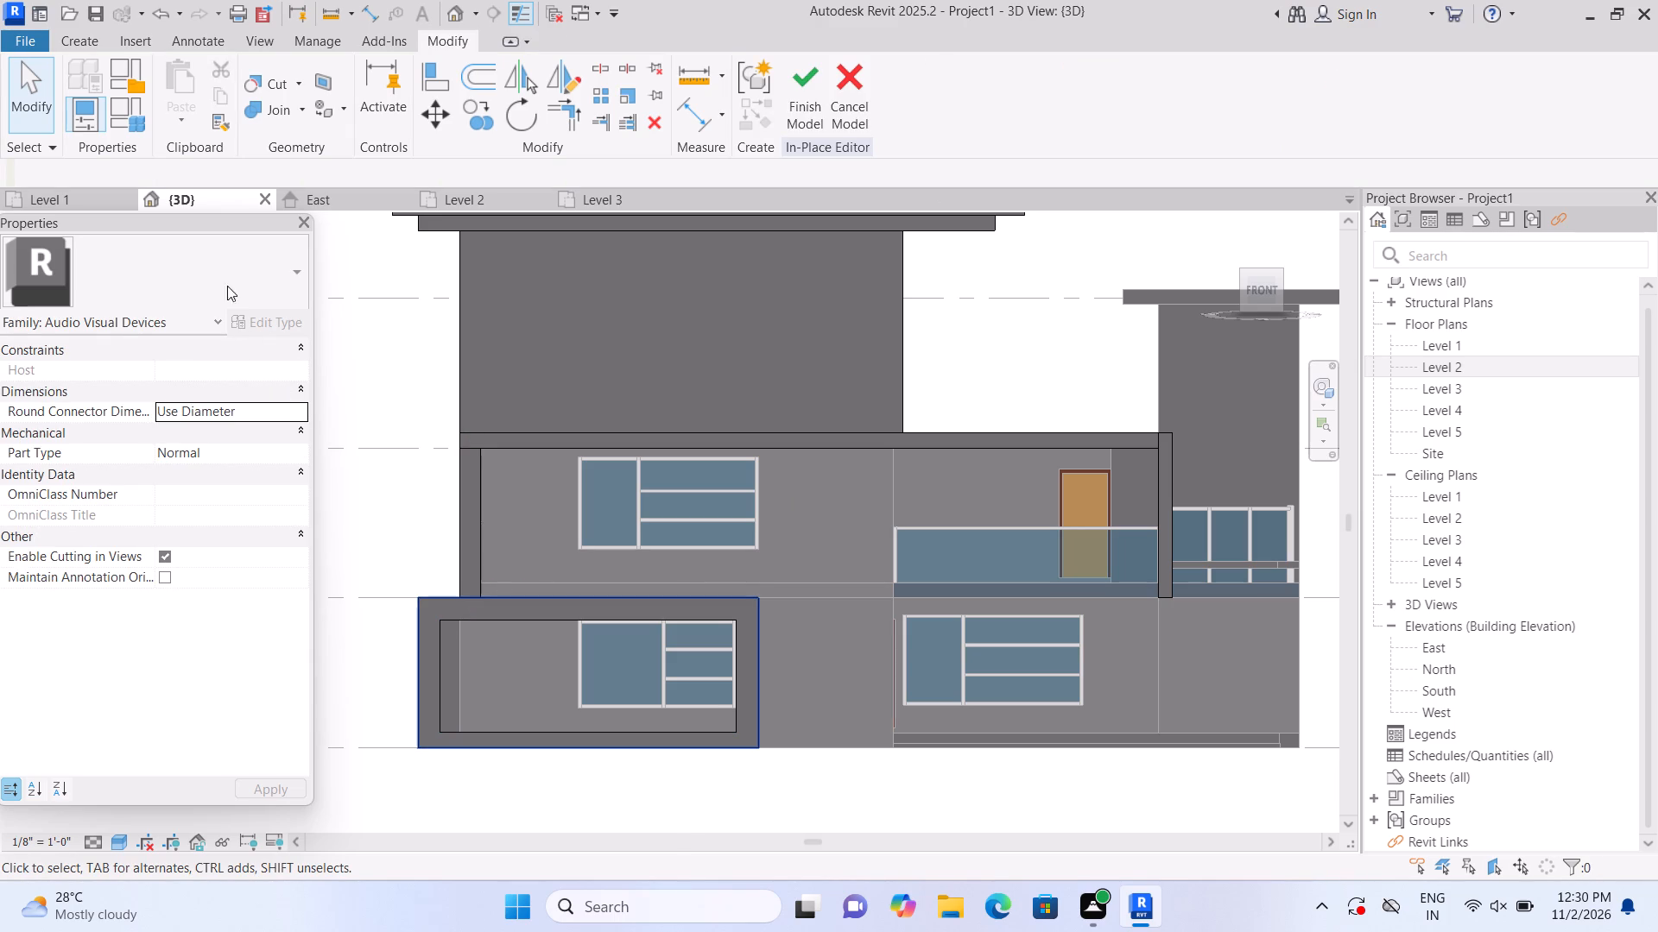
Extrude a band about 45' 3" by 1' along the base of the upper storey to 3' depth, using the front upper wall face as work plane.
left_click(91, 32)
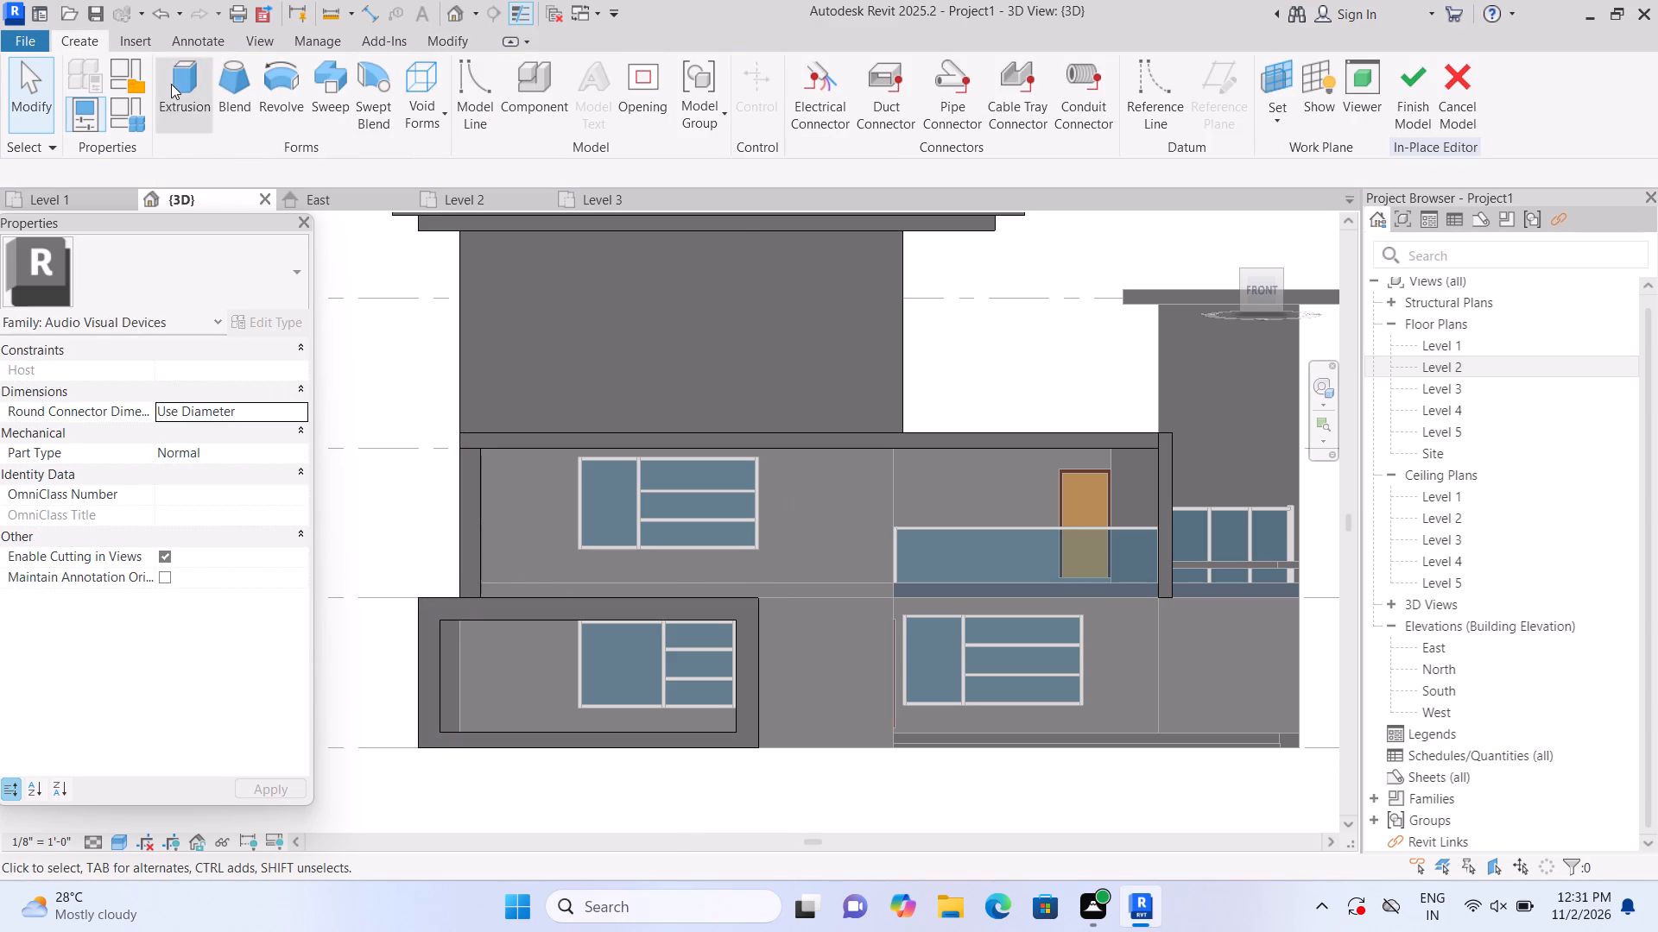
left_click_drag(171, 84, 184, 91)
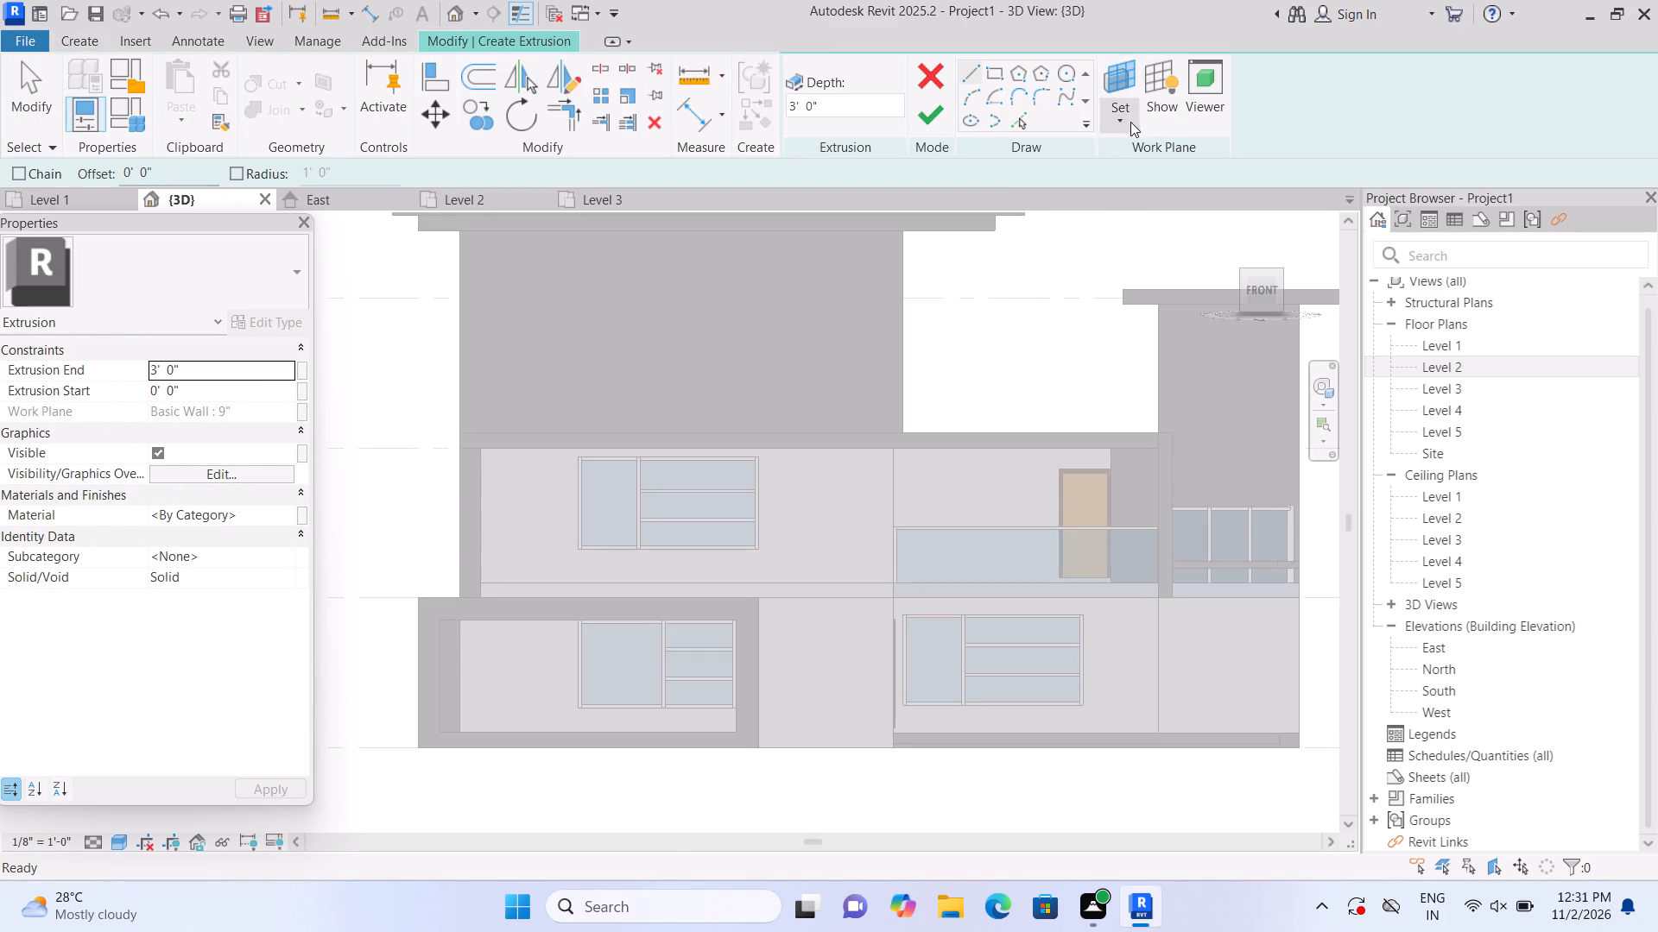
left_click(1127, 122)
left_click(1134, 198)
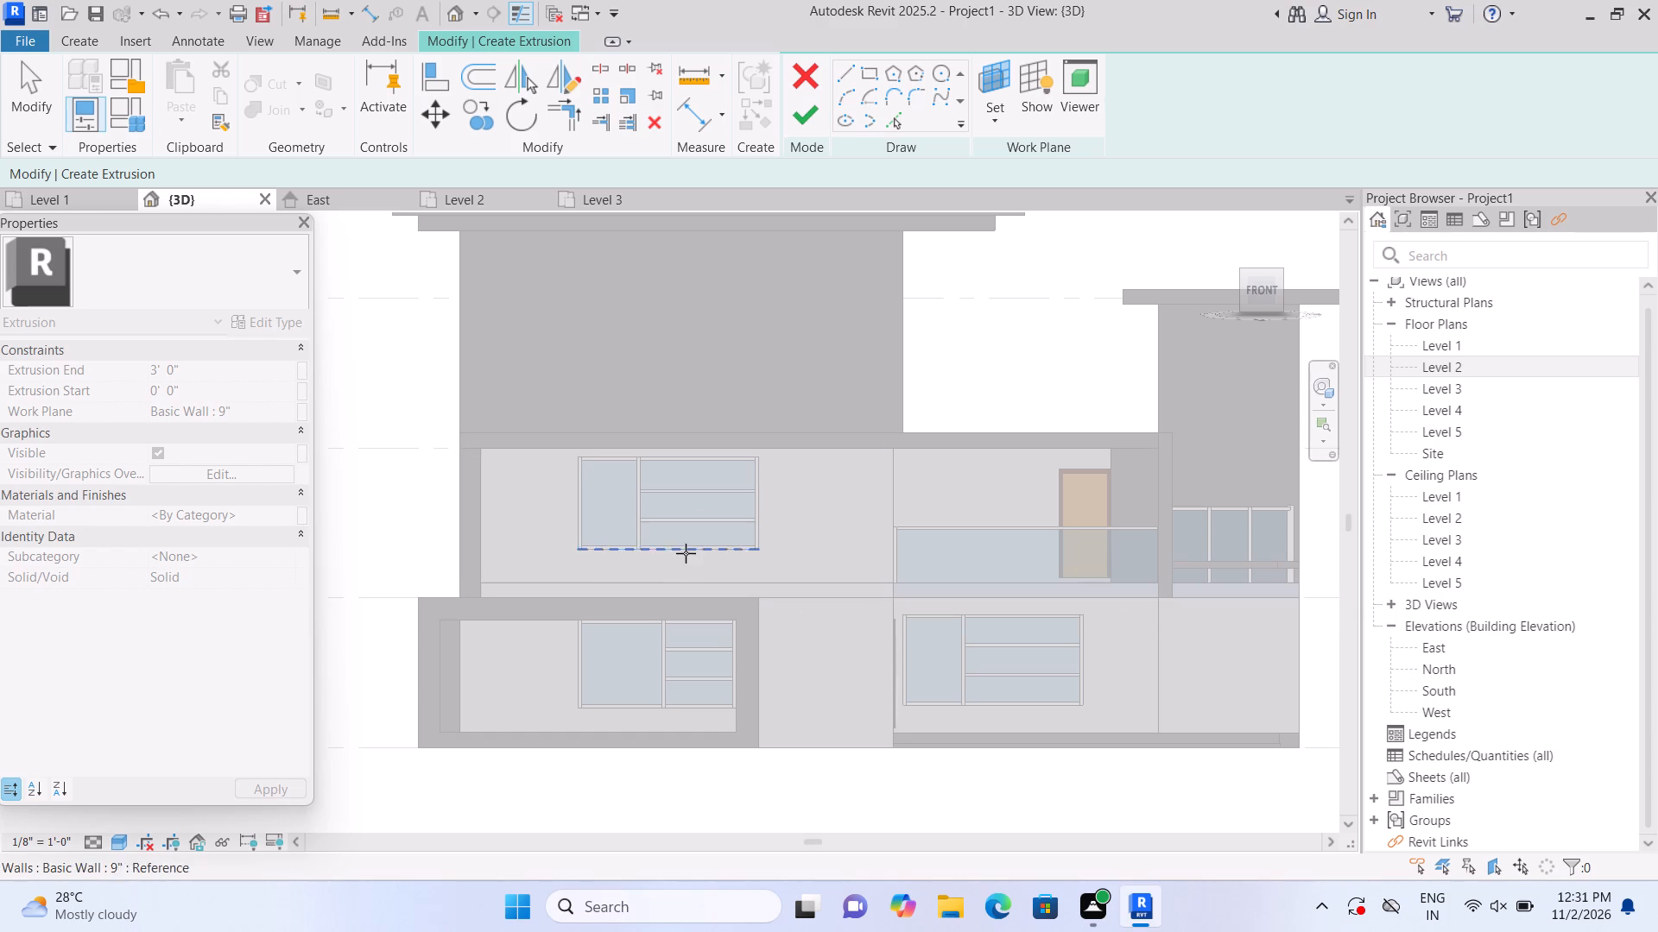
left_click(504, 531)
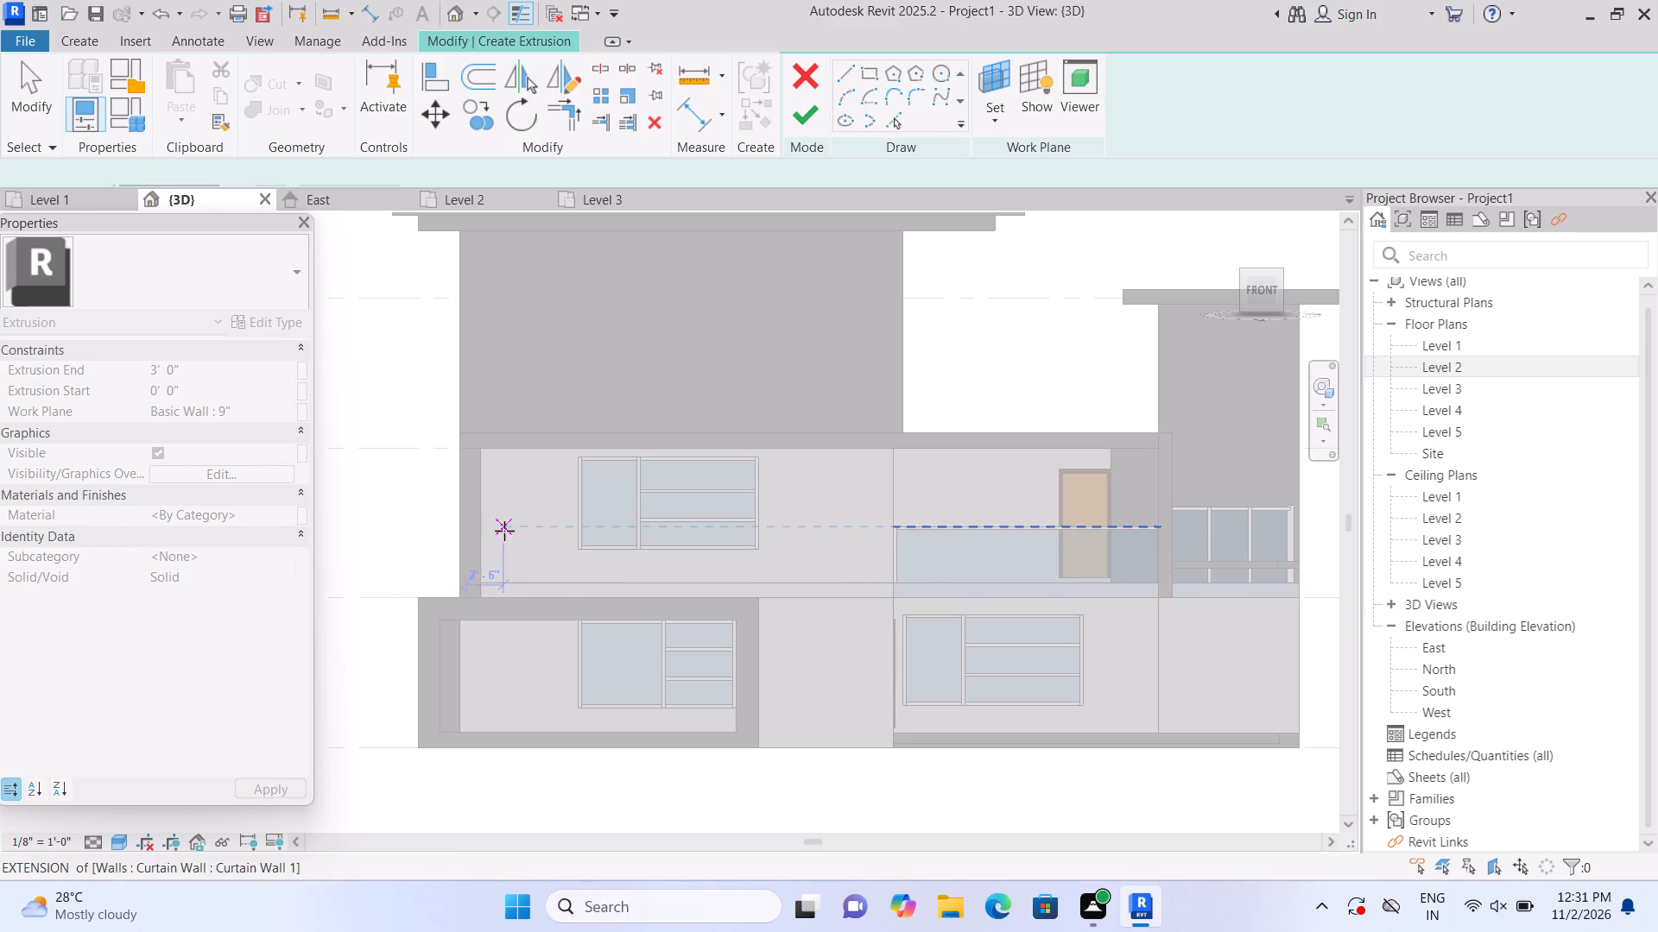
left_click(991, 79)
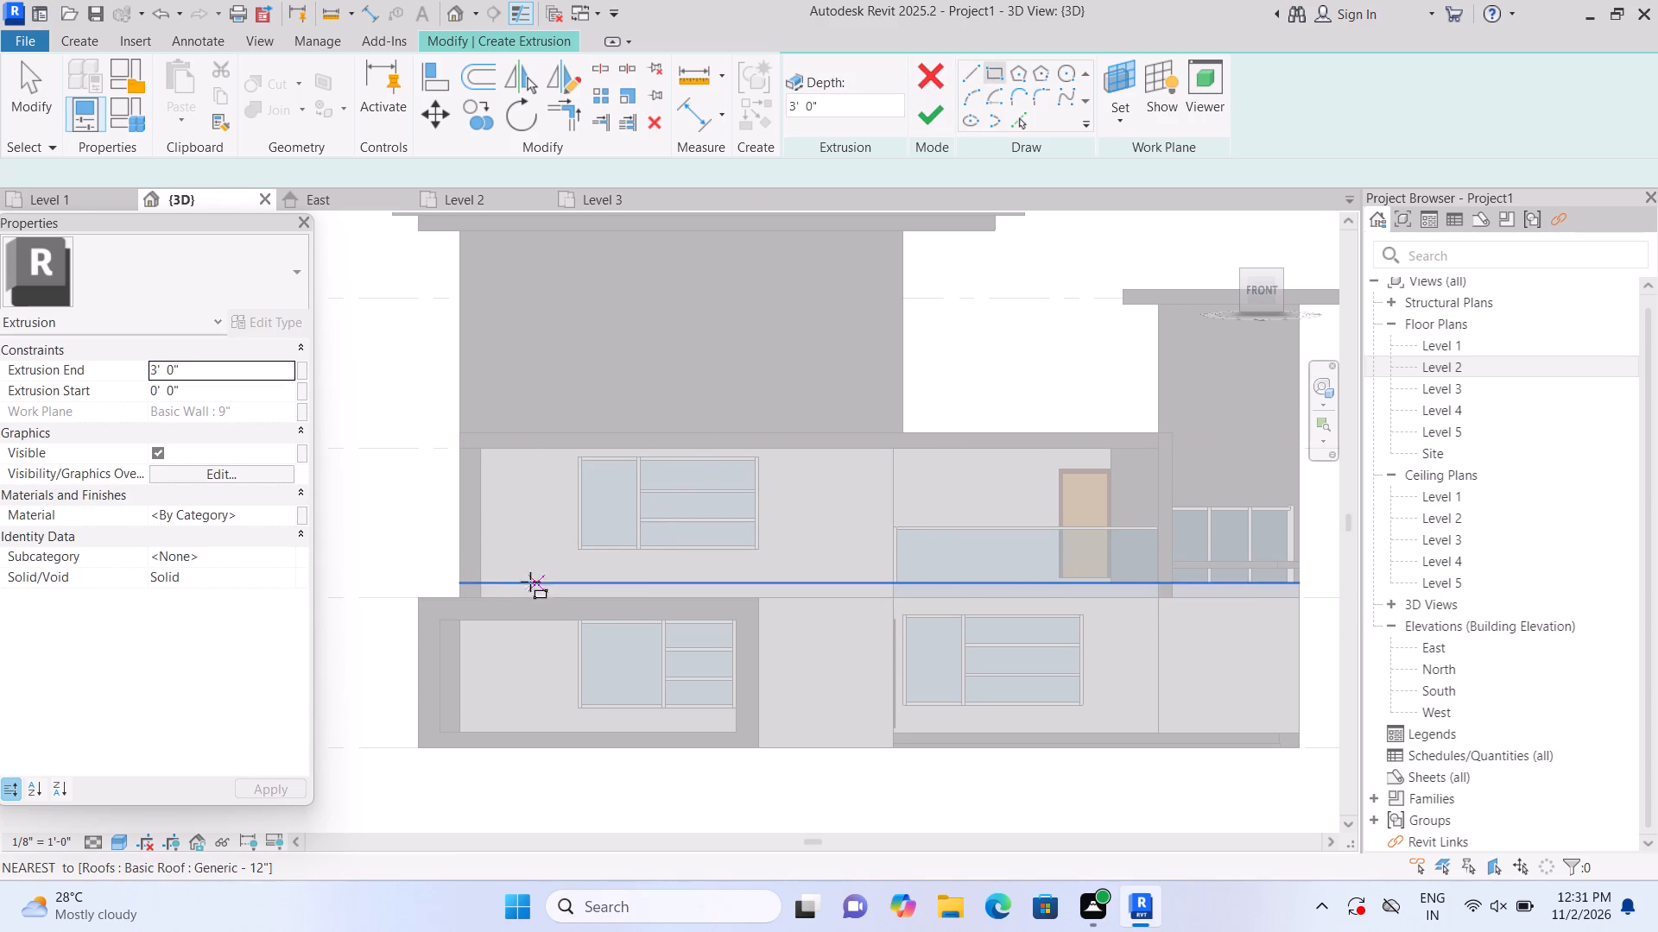
left_click(480, 598)
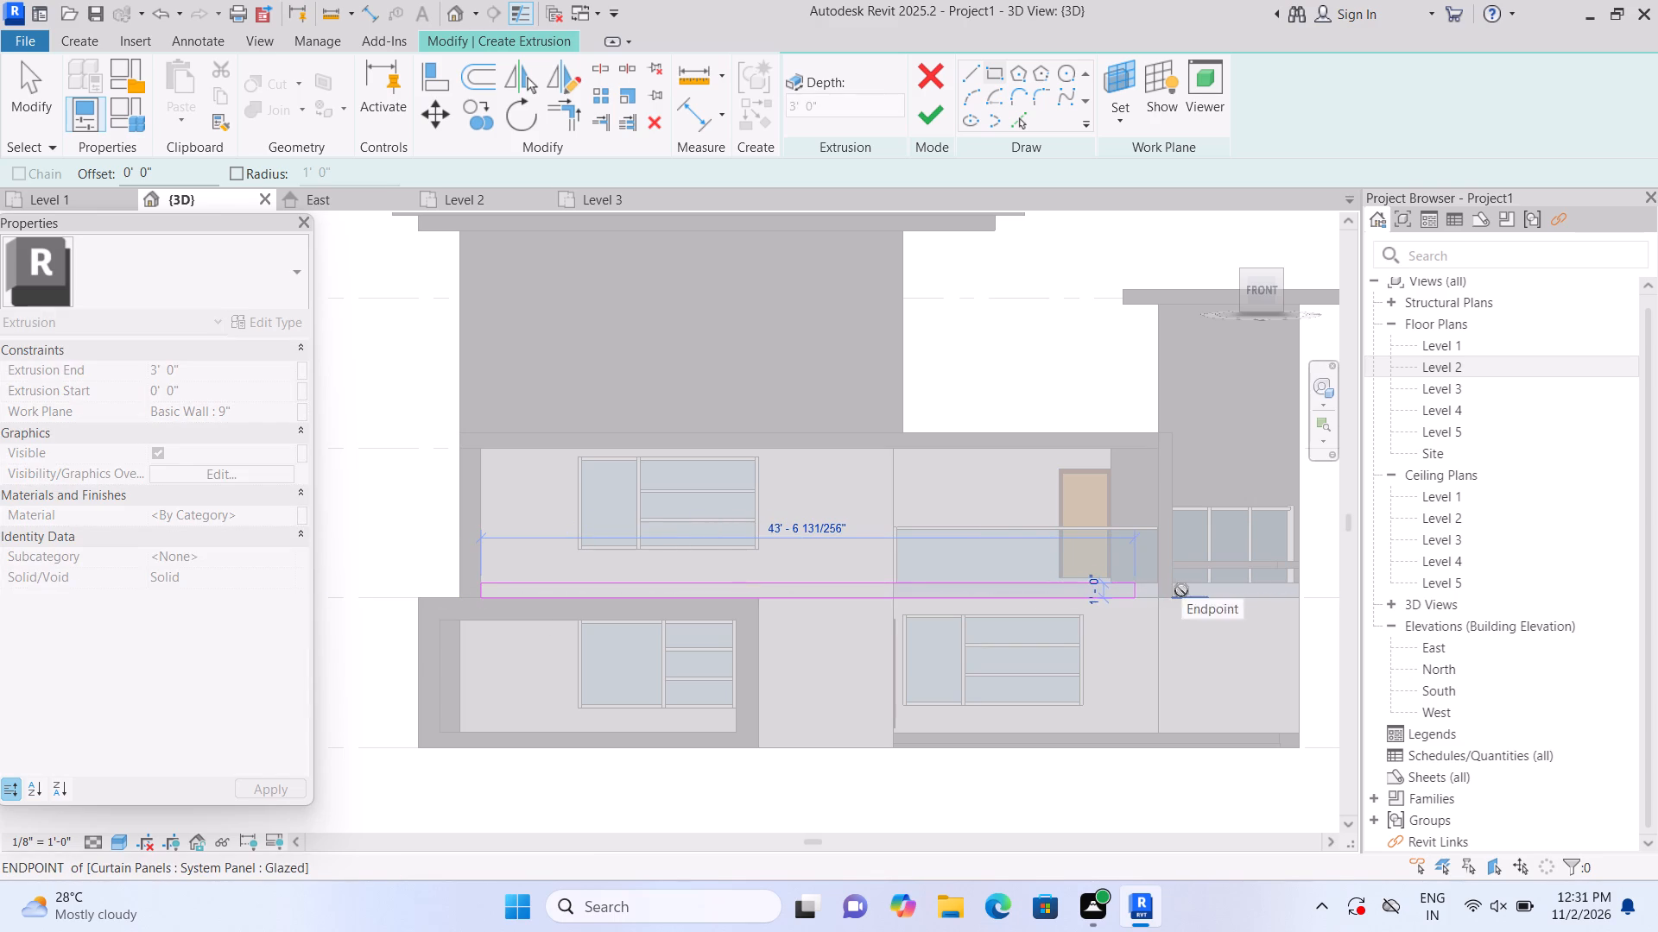
scroll(1168, 590, "up", 3)
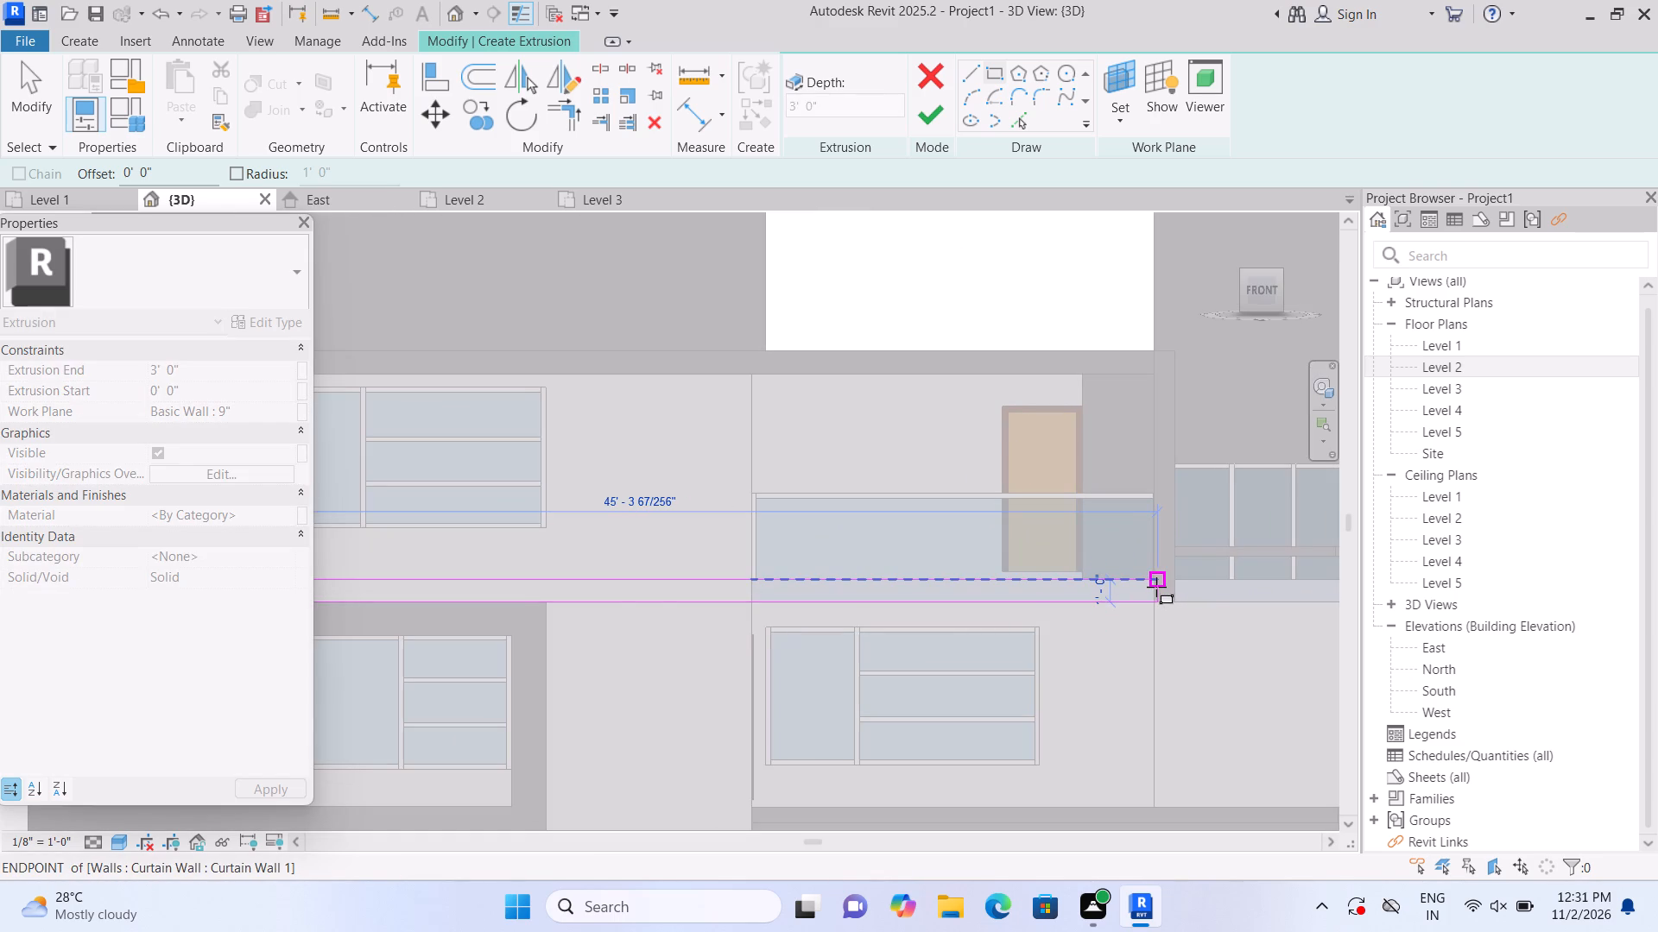
left_click(1156, 587)
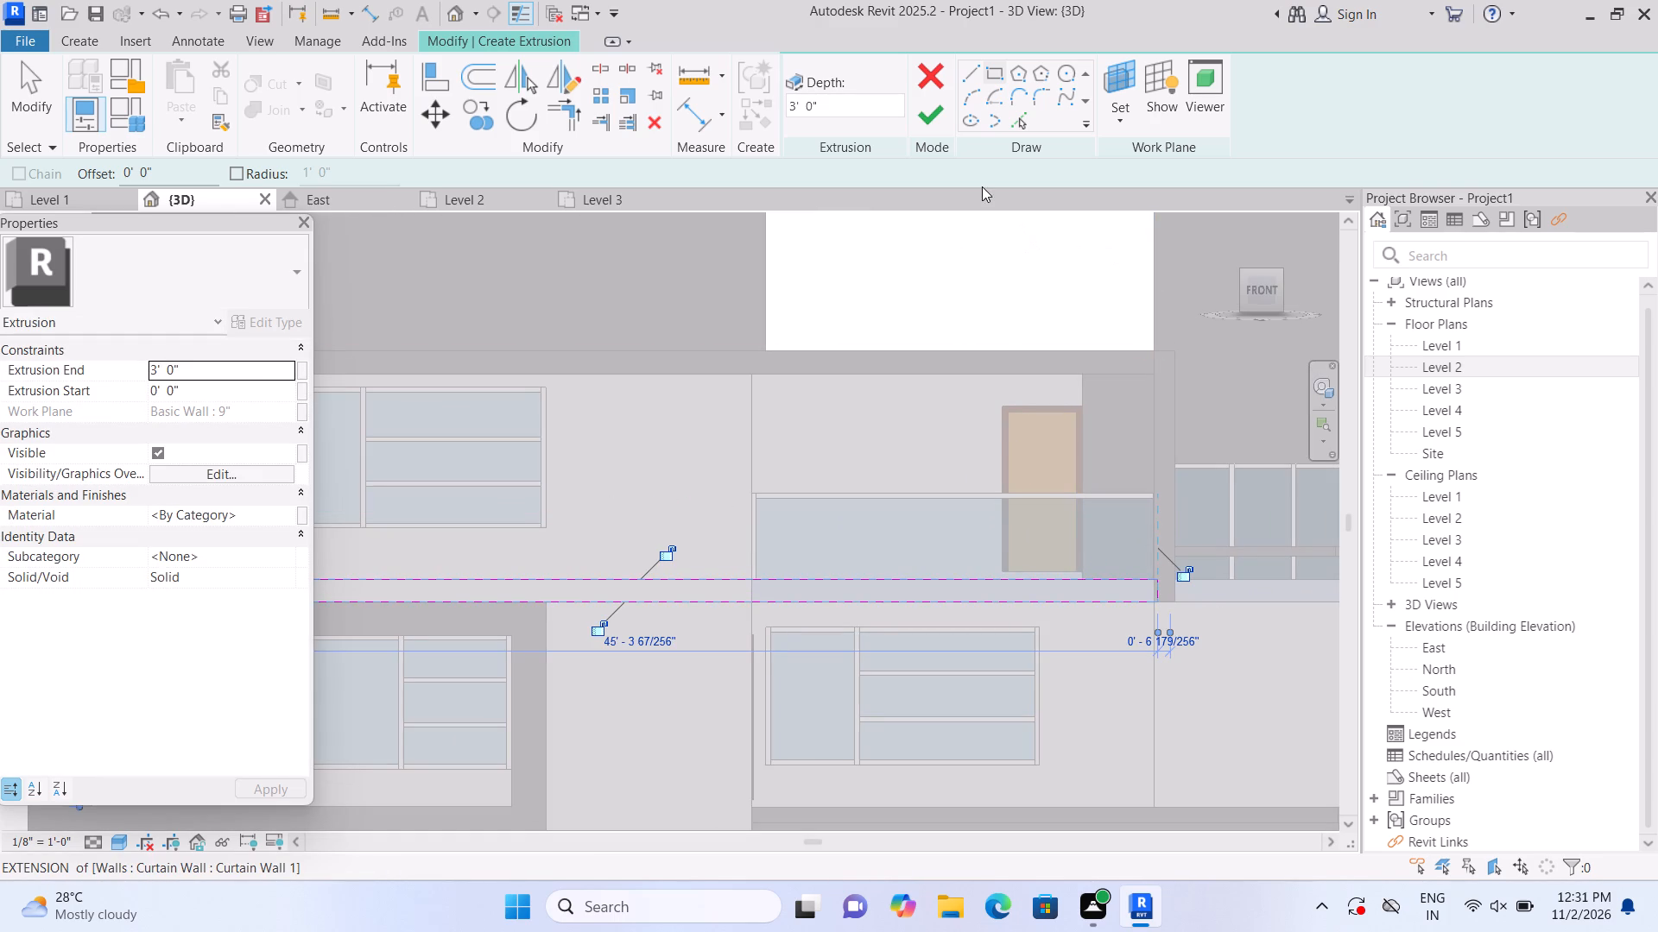
left_click(935, 123)
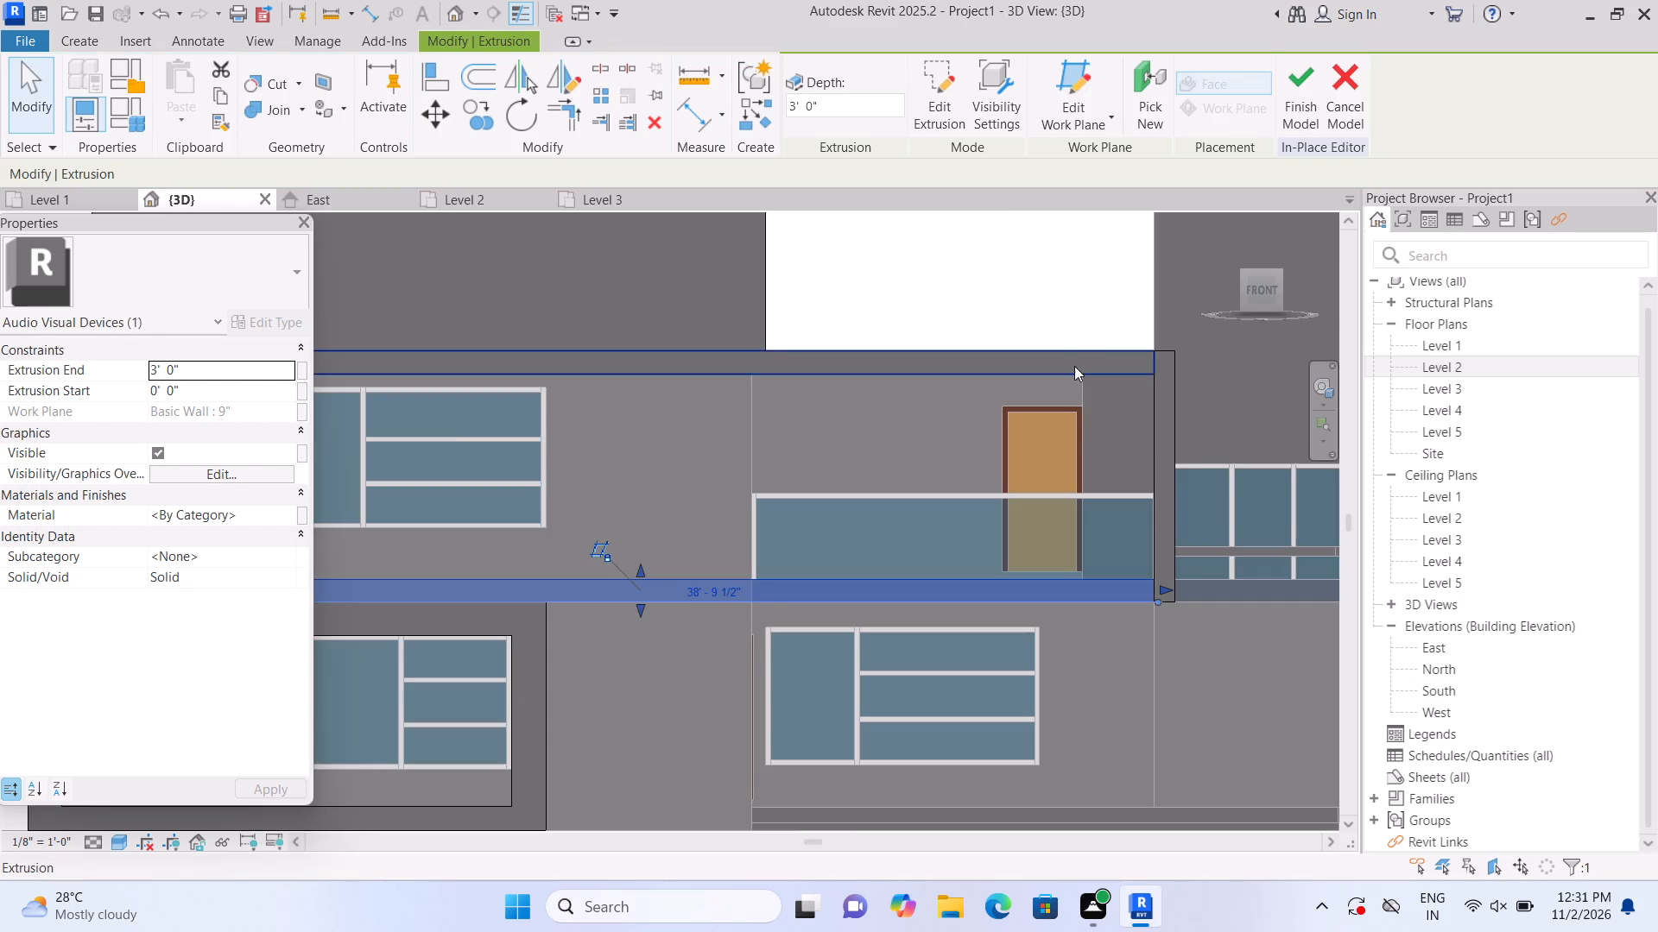
Delete the vertical strip extrusion at the balcony end of the upper facade frame.
scroll(1085, 427, "down", 6)
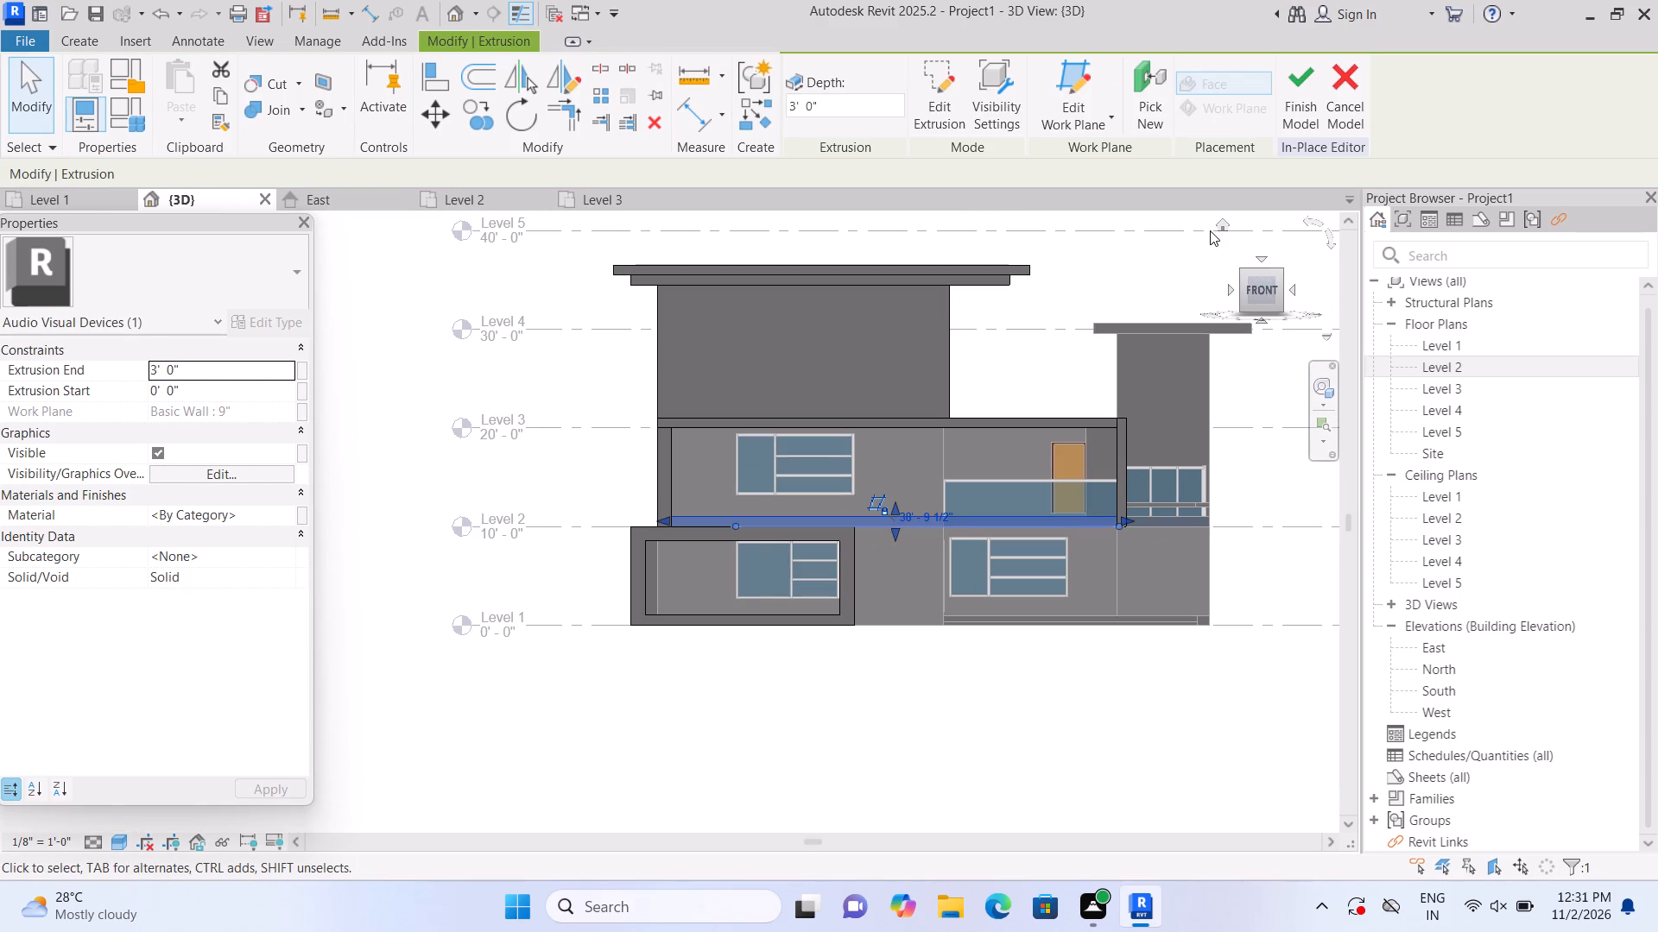
left_click(1220, 223)
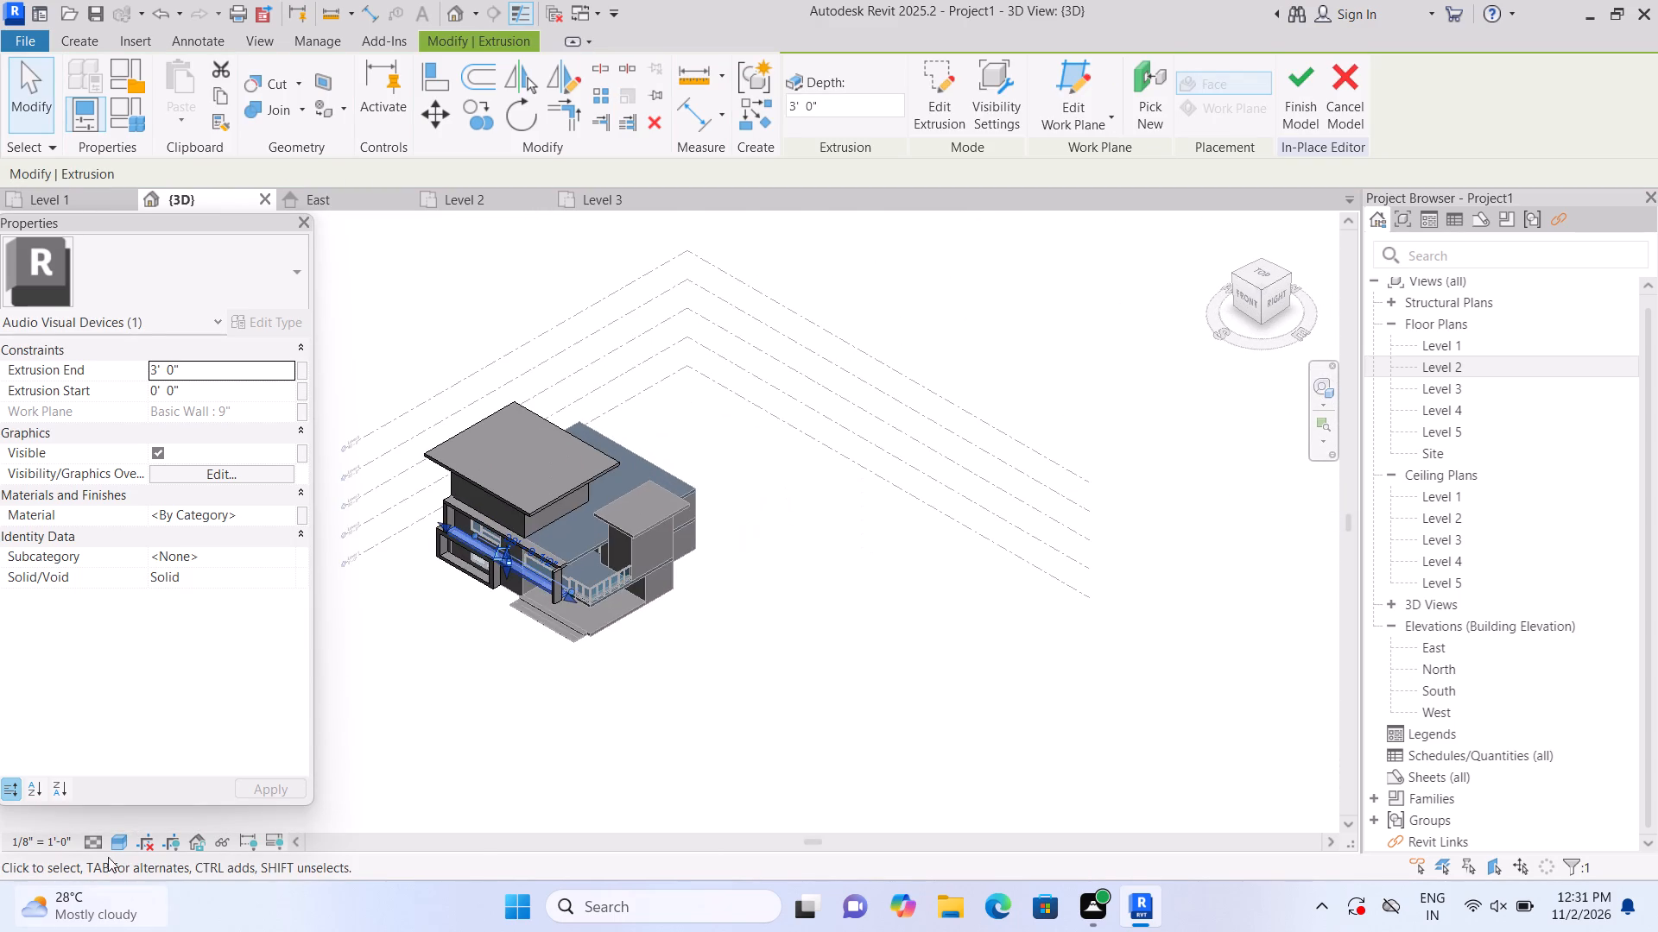
scroll(108, 815, "up", 1)
scroll(471, 532, "up", 8)
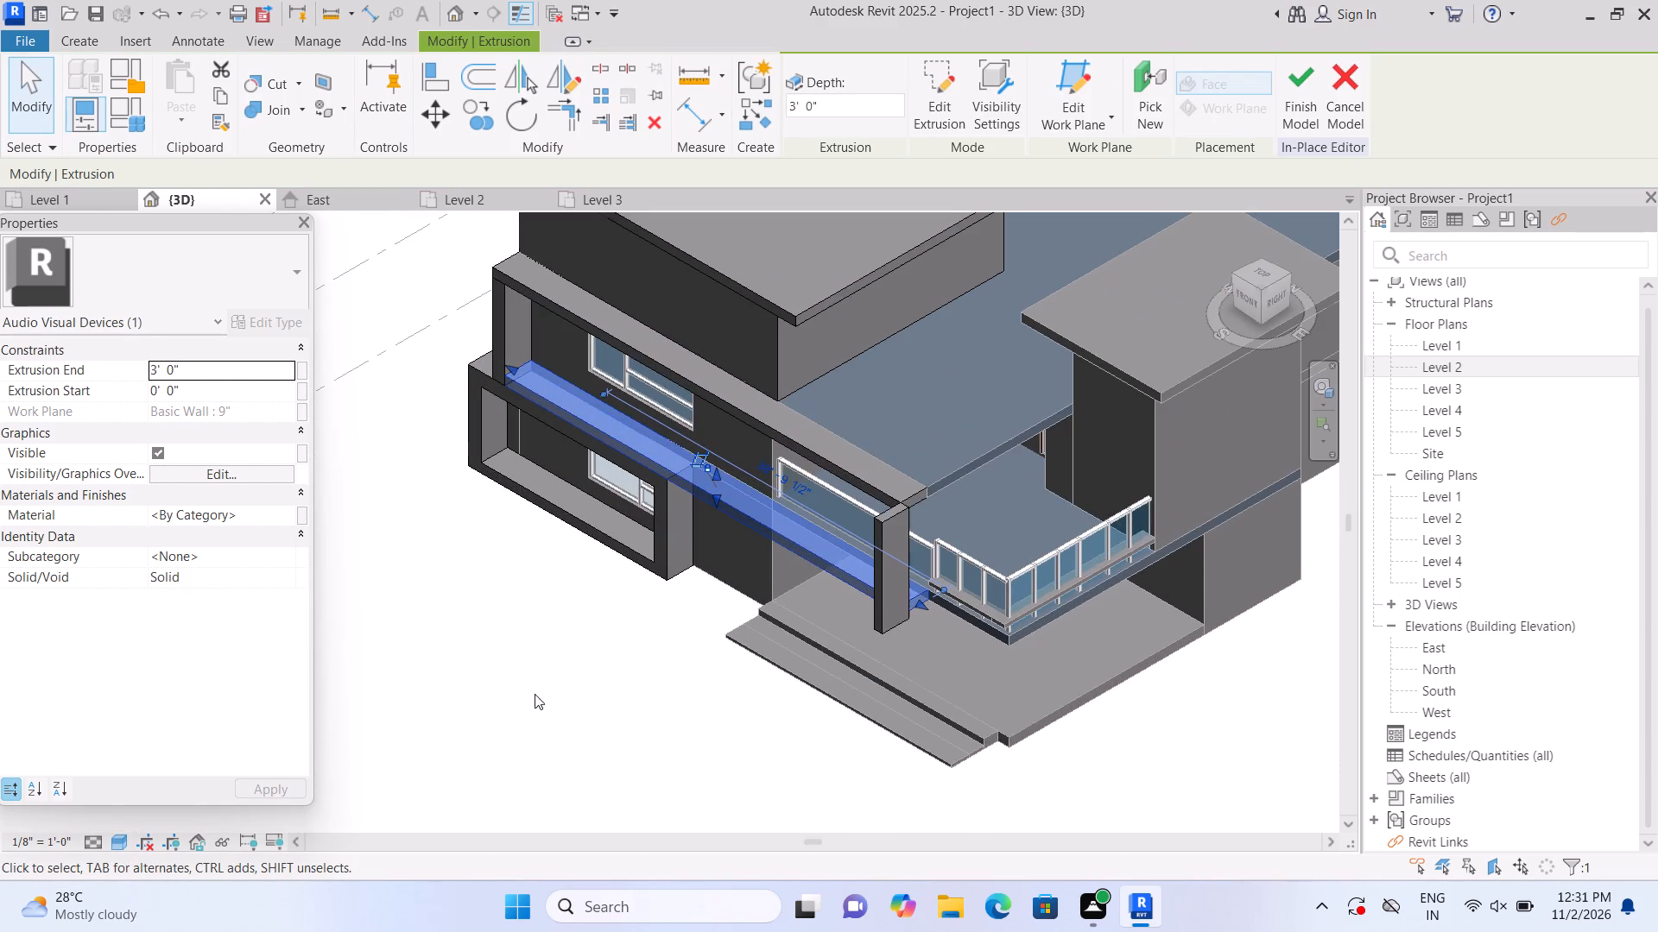
middle_click_drag(538, 692, 452, 714)
left_click(441, 719)
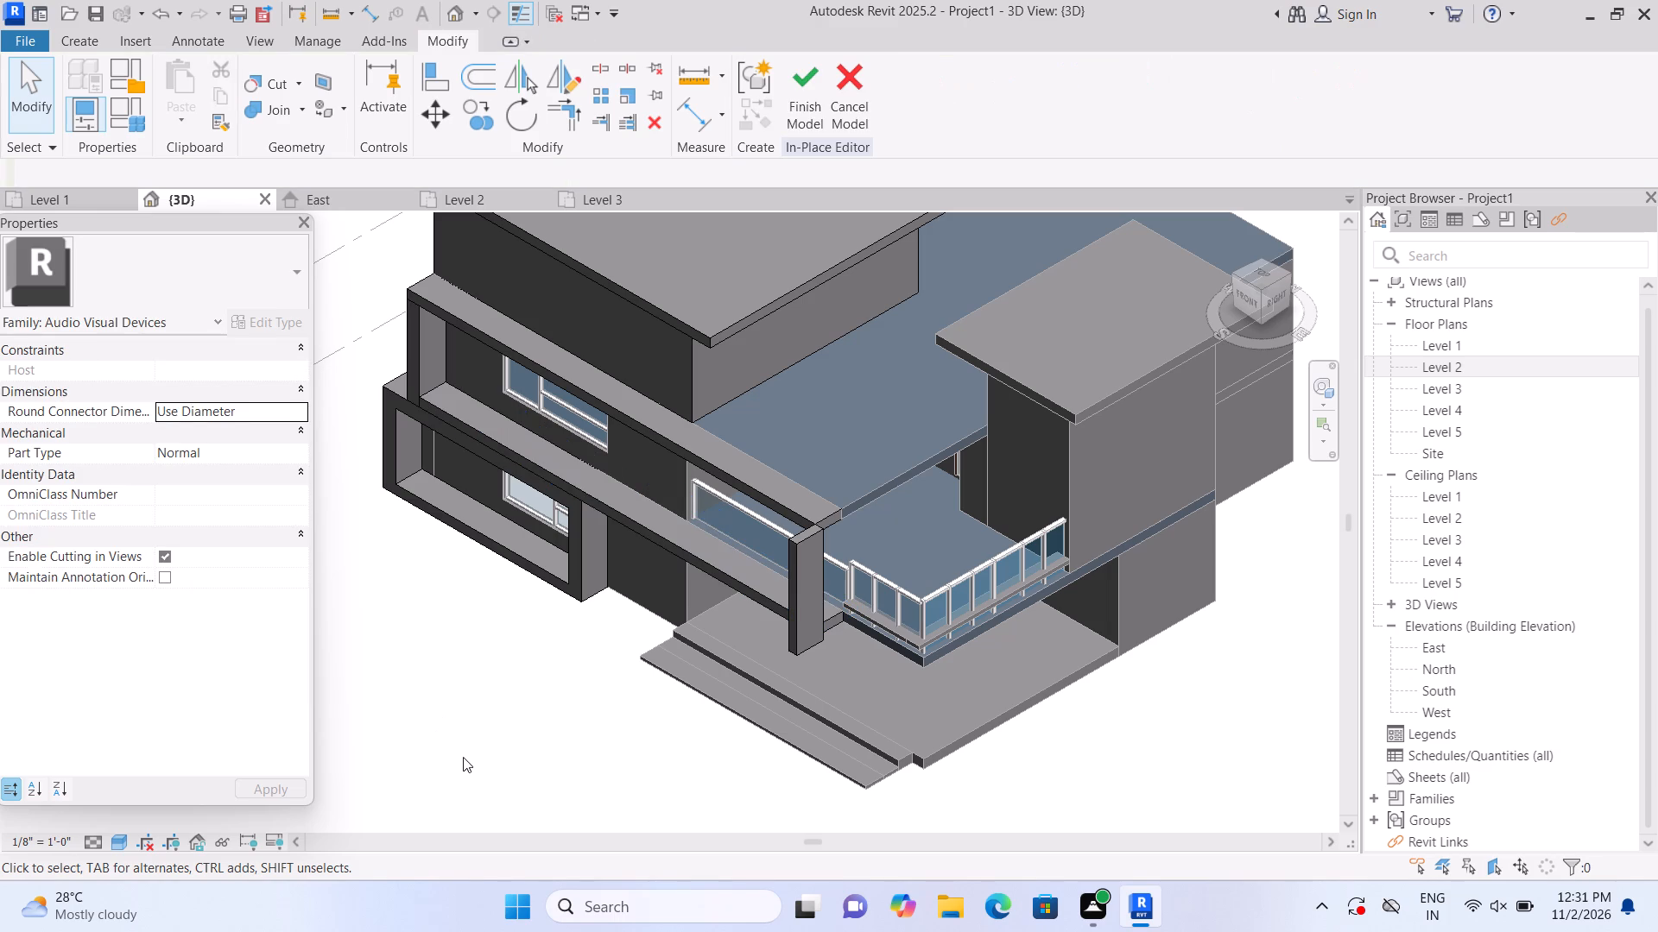
middle_click_drag(461, 750, 475, 623, "shift")
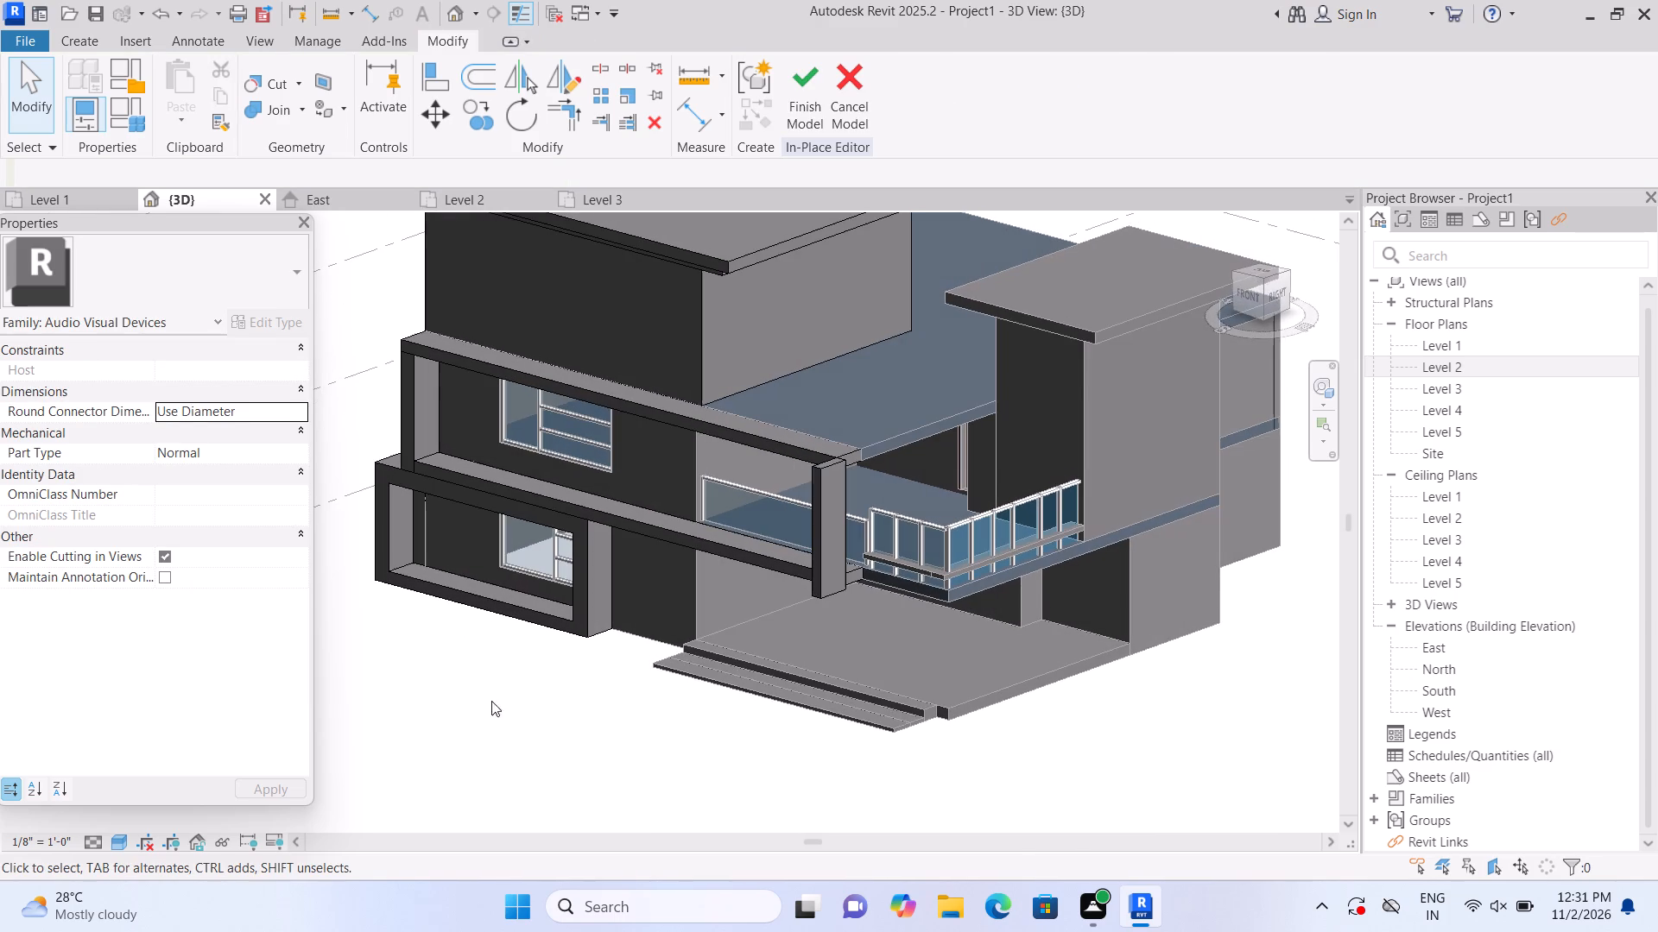
scroll(635, 650, "up", 1)
scroll(728, 578, "up", 1)
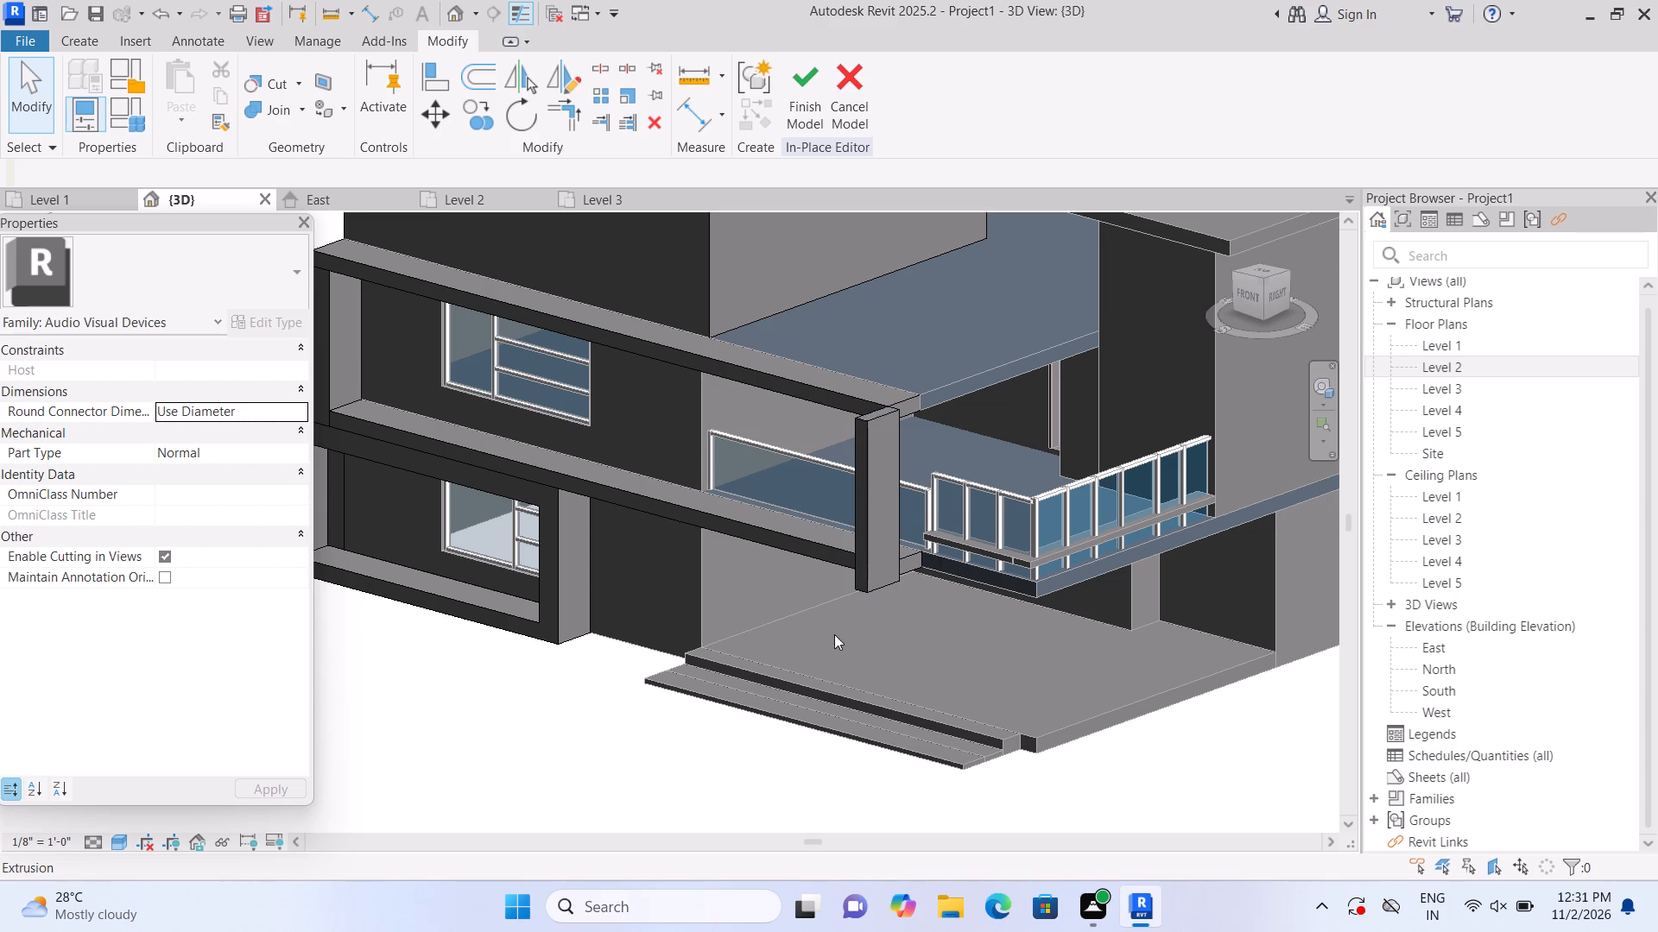
double_click(877, 568)
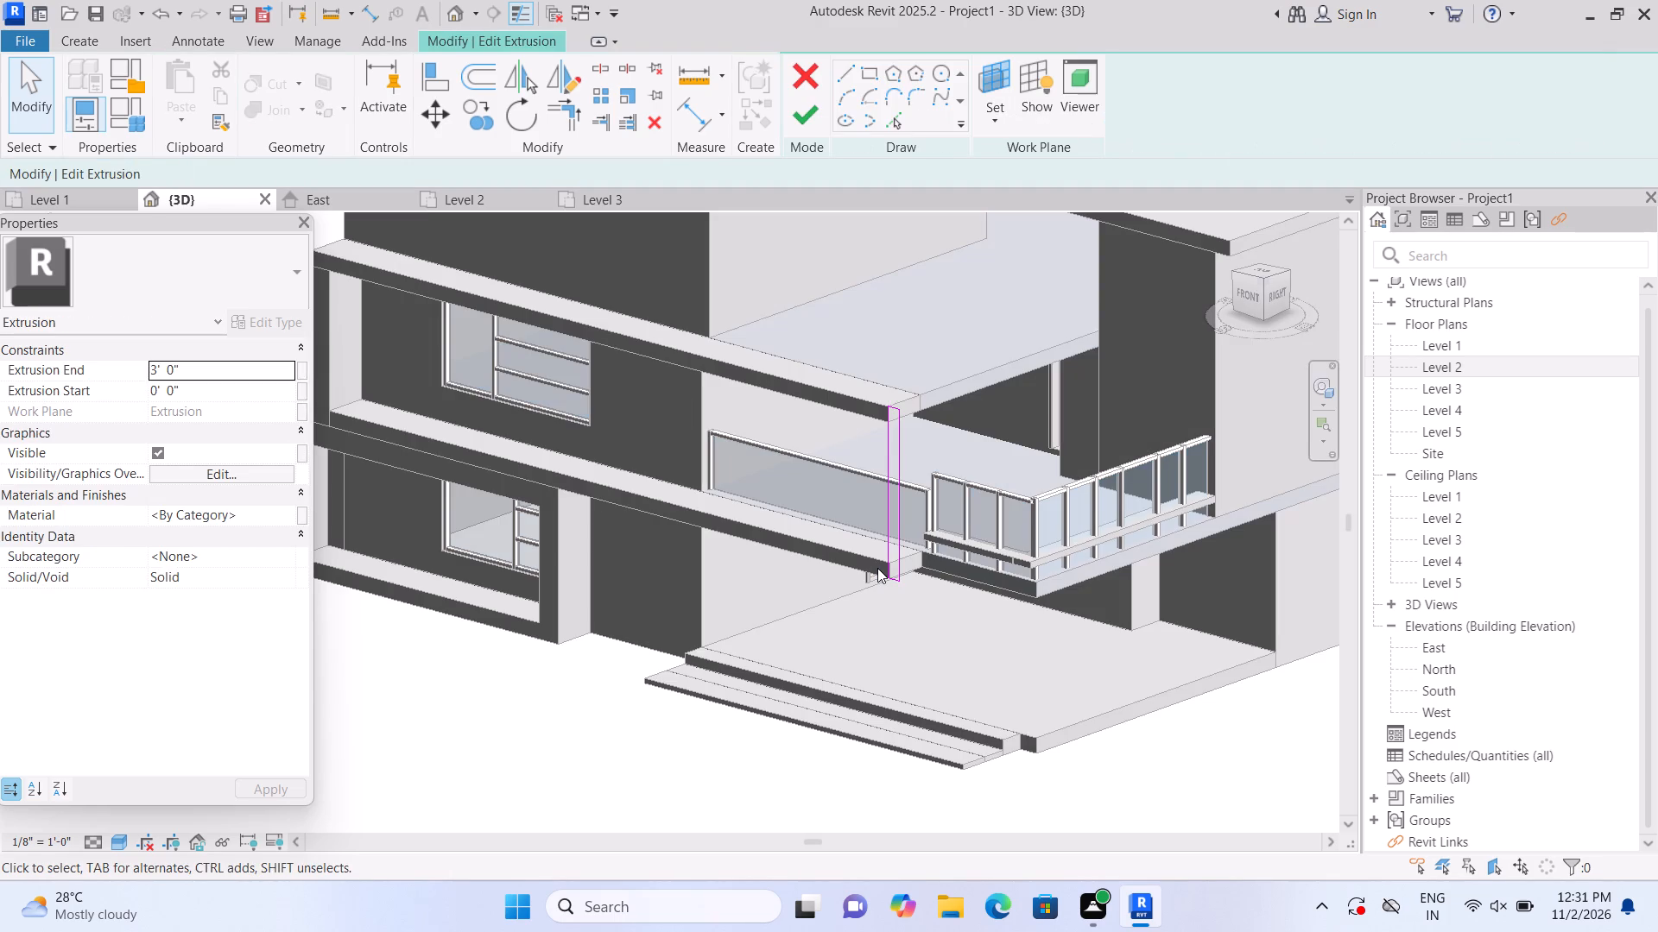
left_click(812, 123)
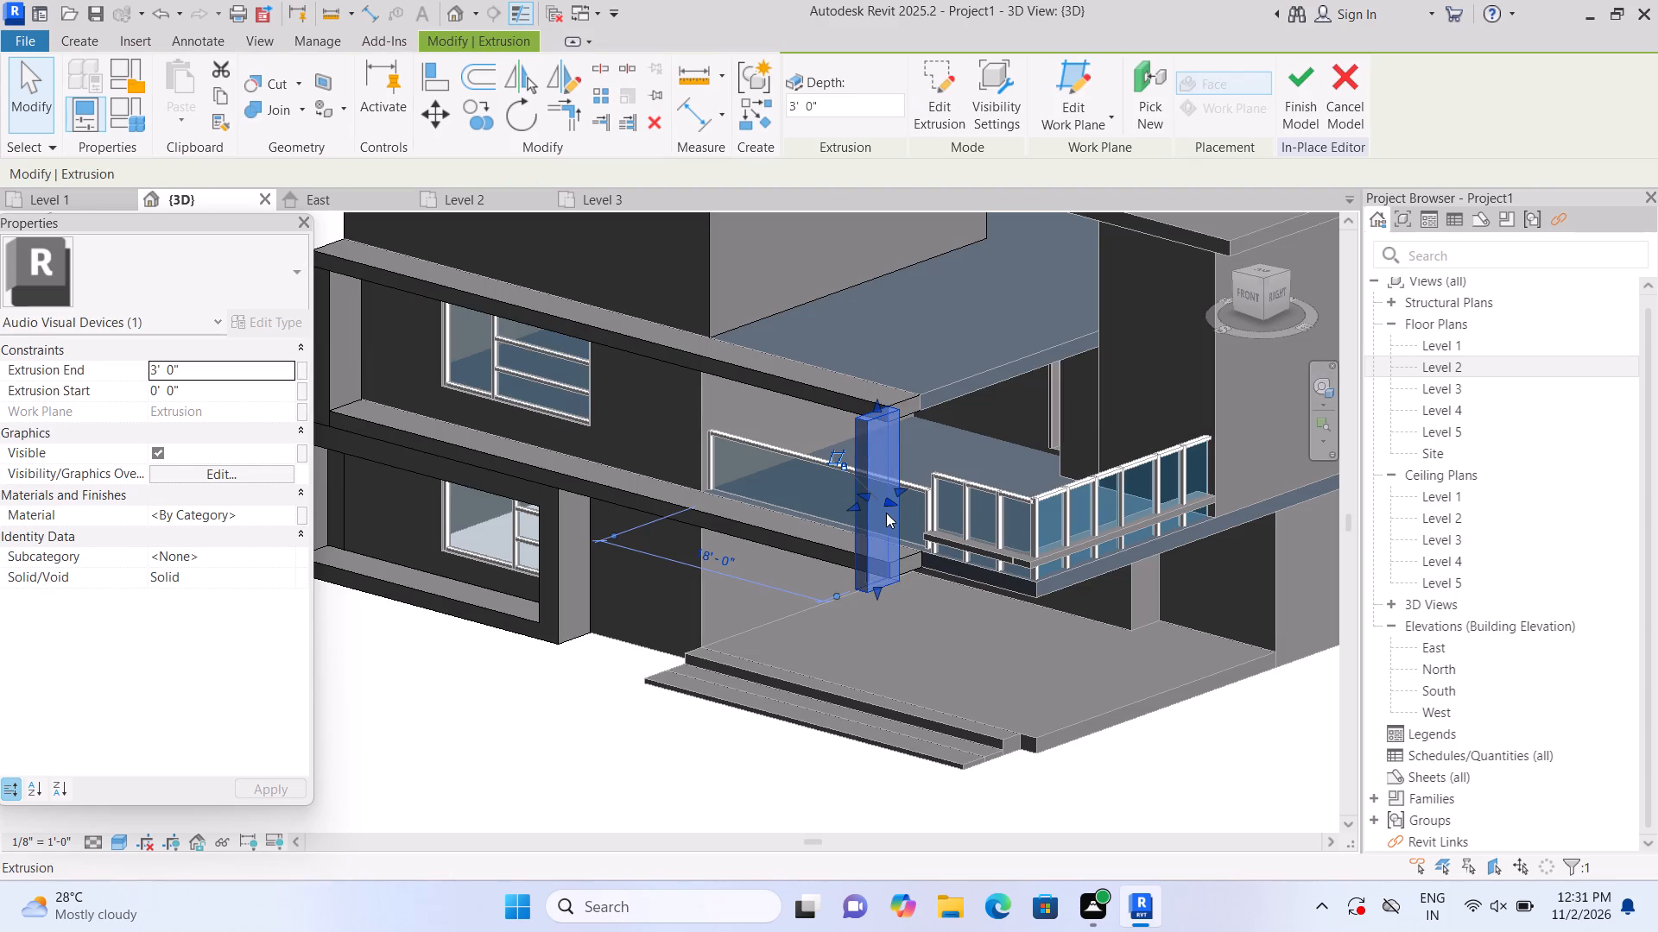
key("Delete")
Extrude a 3' by 1' rectangle to 3' depth from the balcony-side end of the lower facade band, using that end face as work plane.
scroll(892, 519, "down", 1)
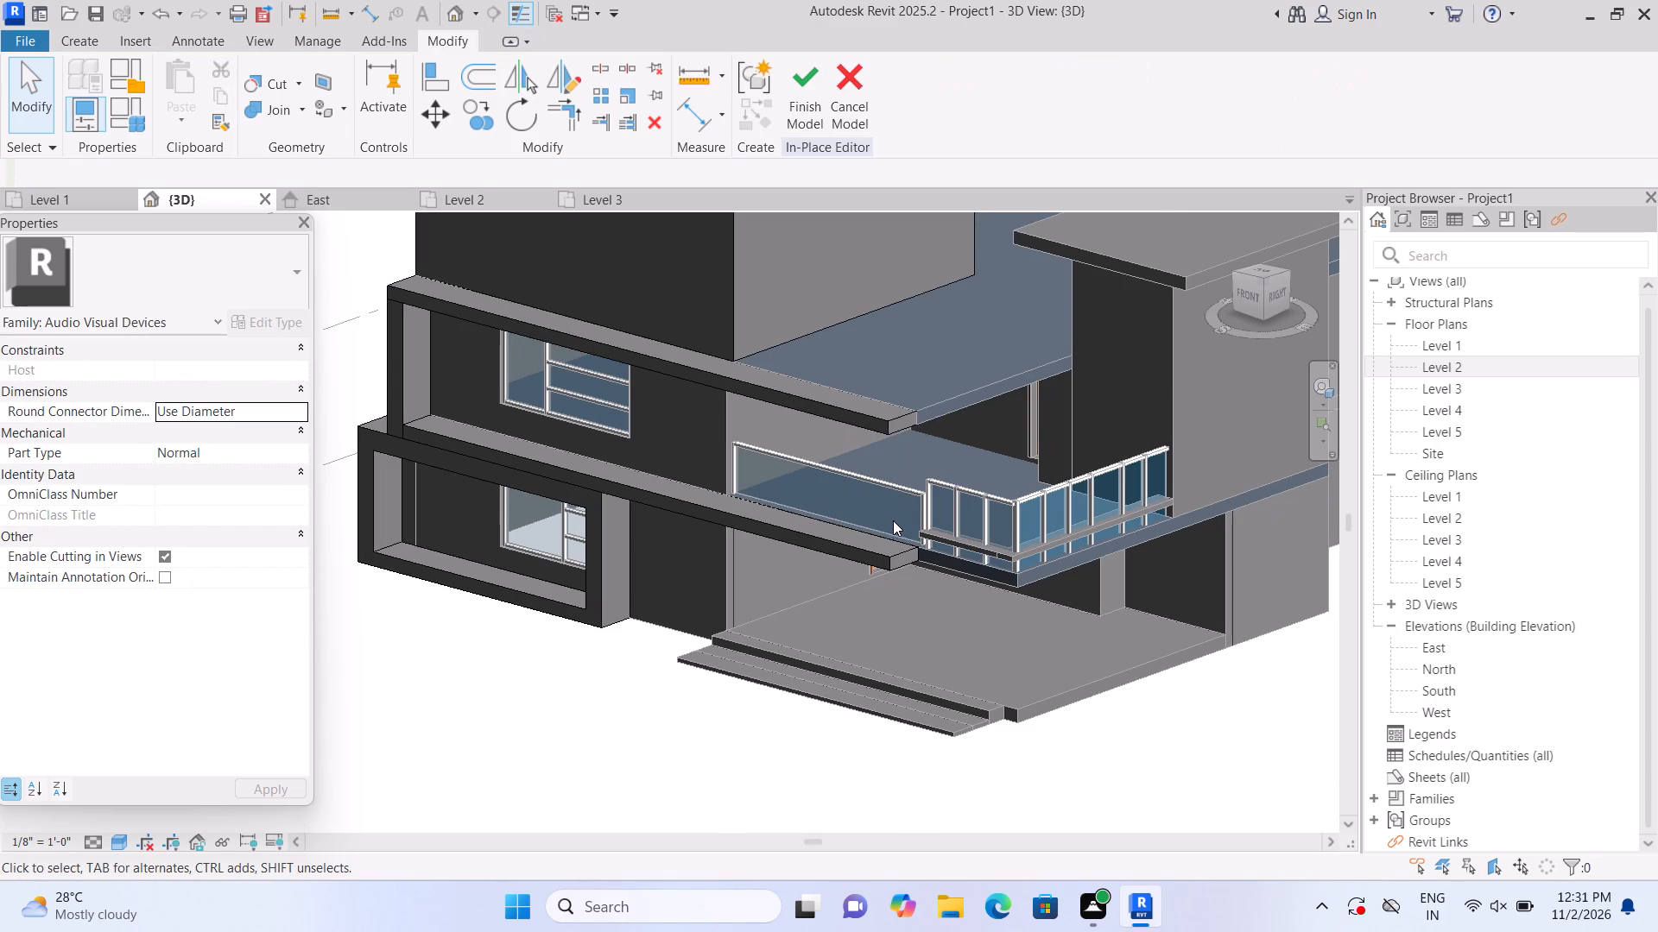
scroll(734, 670, "down", 1)
middle_click_drag(711, 678, 649, 739)
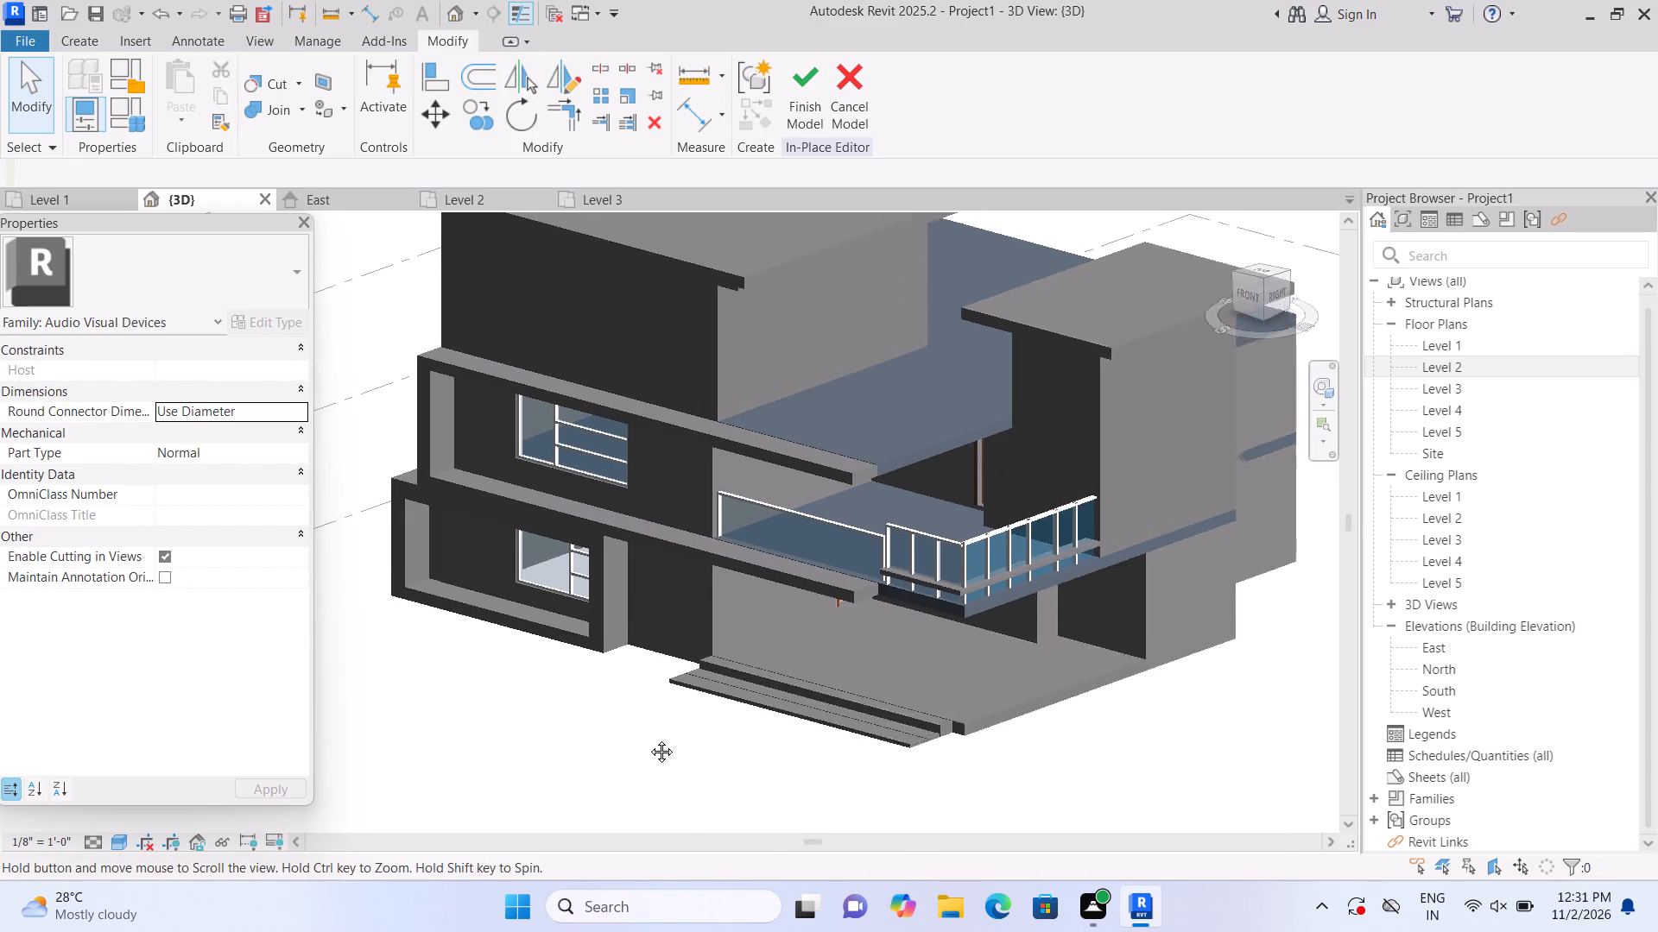
middle_click_drag(649, 739, 610, 753)
scroll(643, 734, "down", 1)
scroll(670, 671, "up", 4)
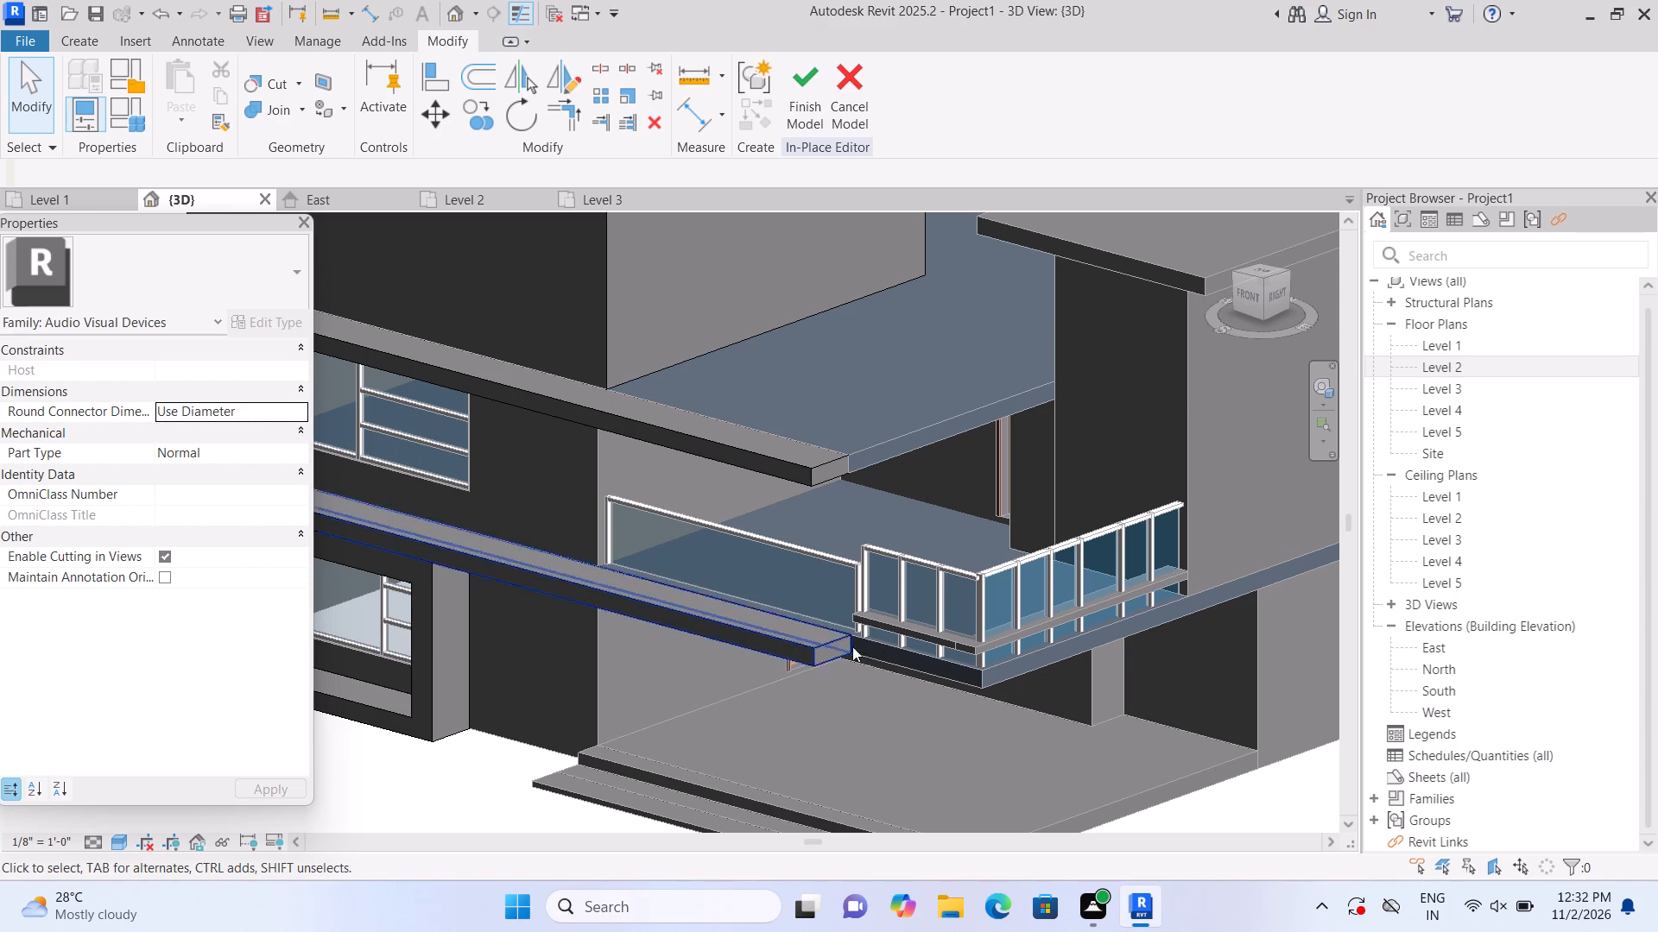
left_click(85, 42)
left_click(172, 79)
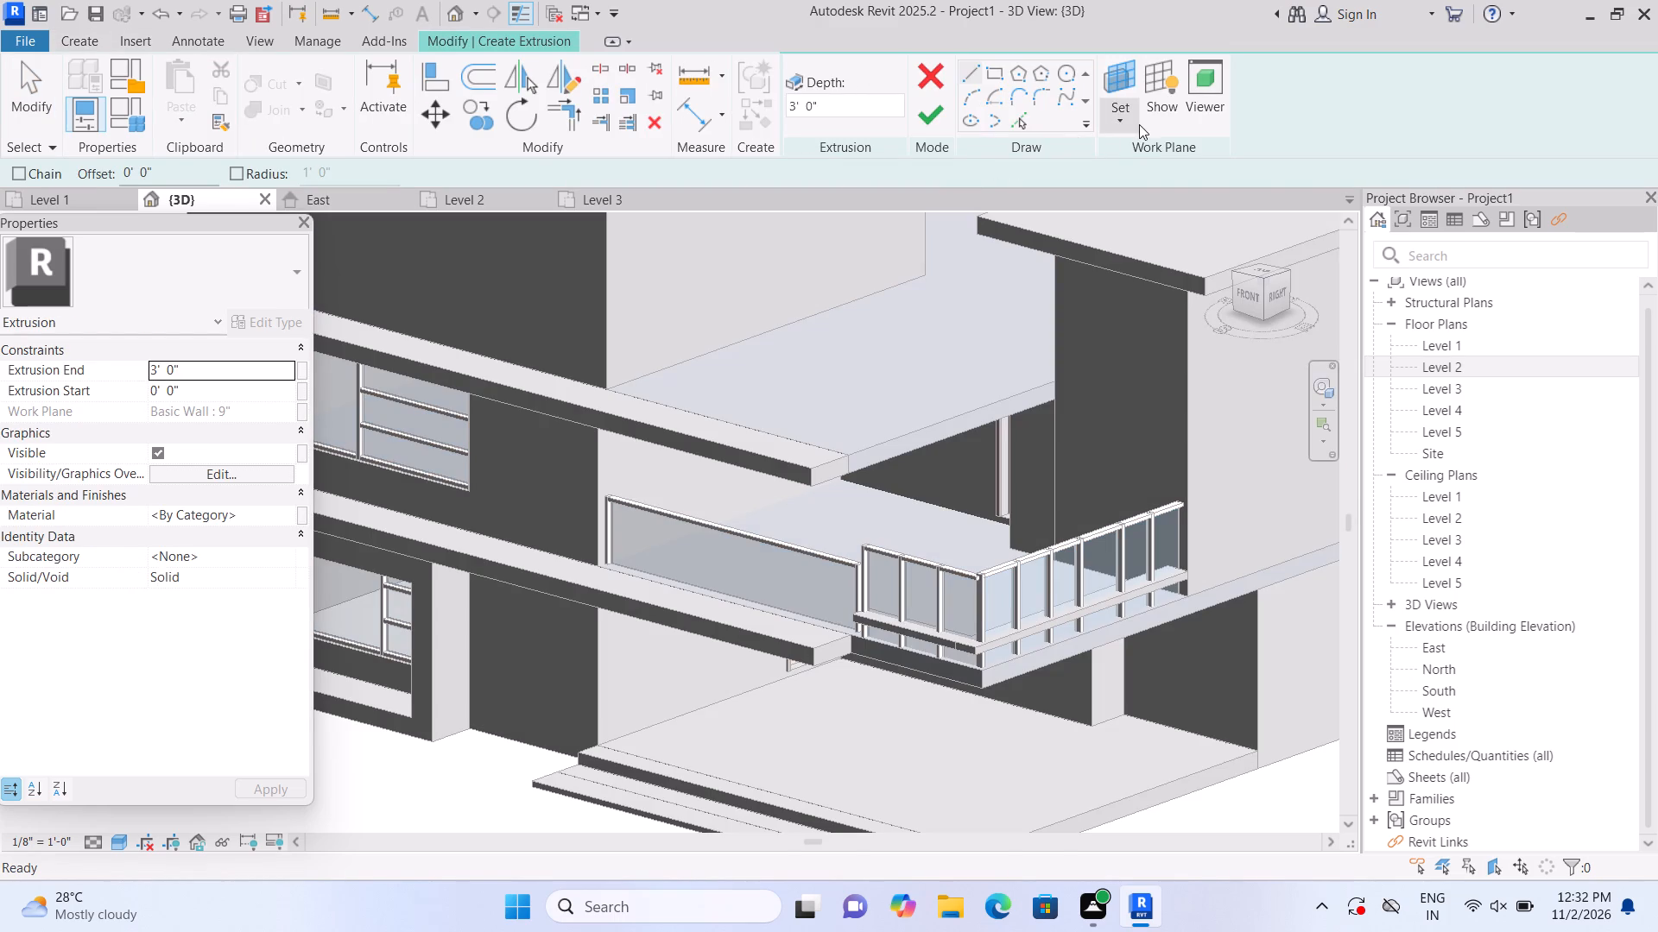
left_click(1125, 120)
left_click(1132, 194)
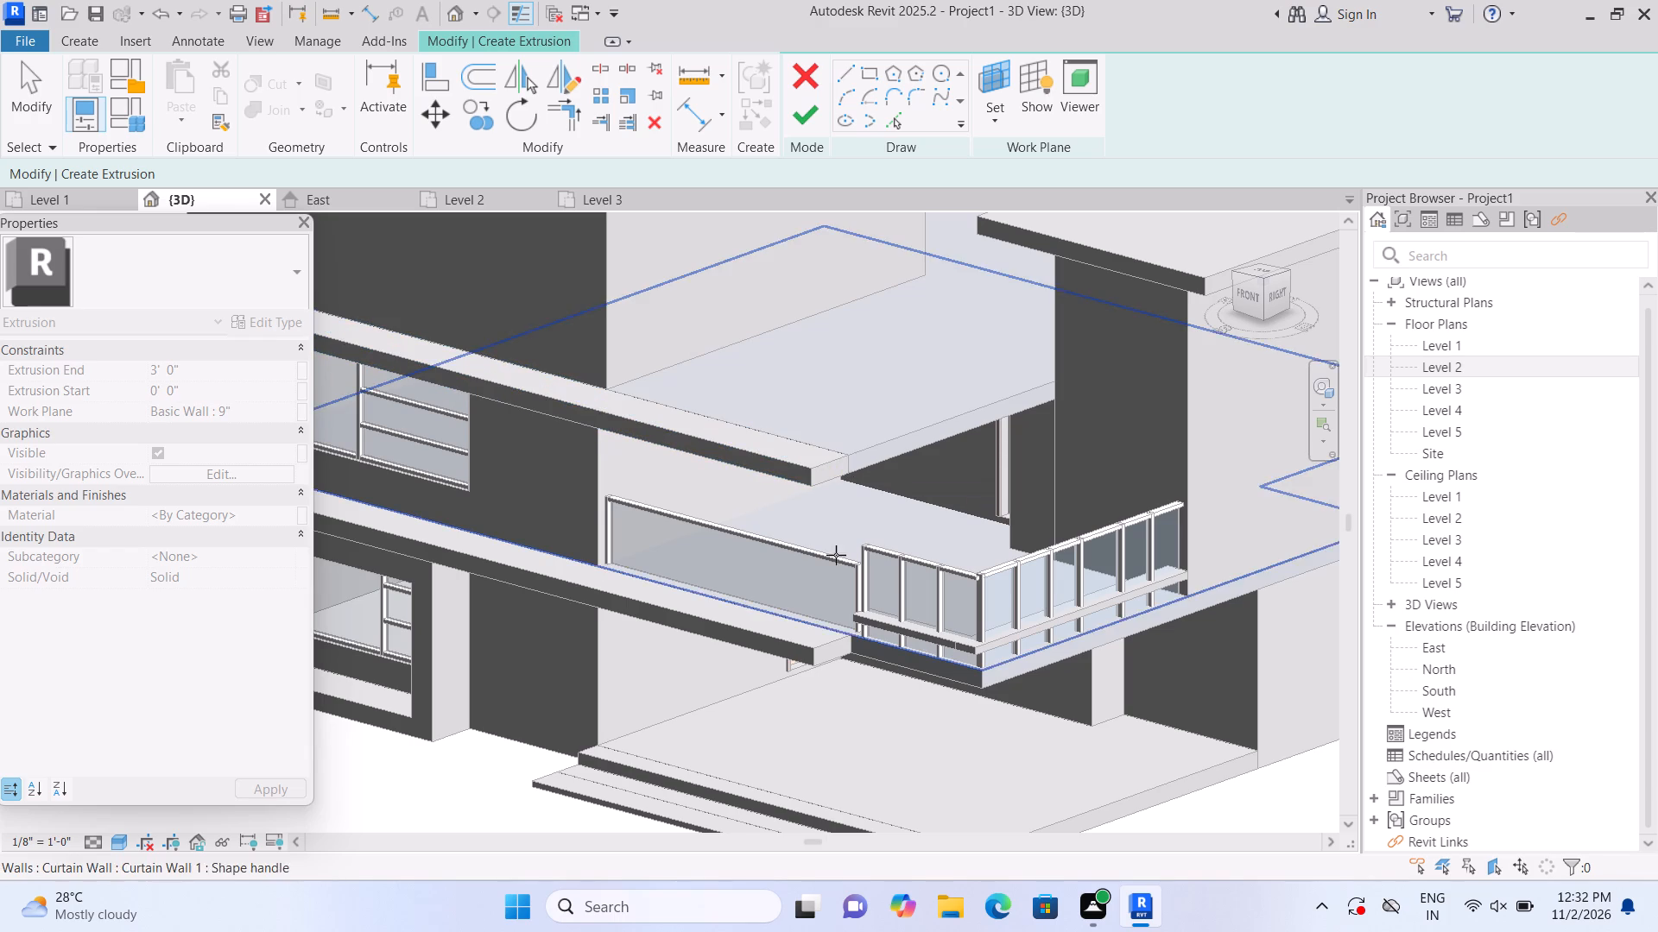
left_click(833, 649)
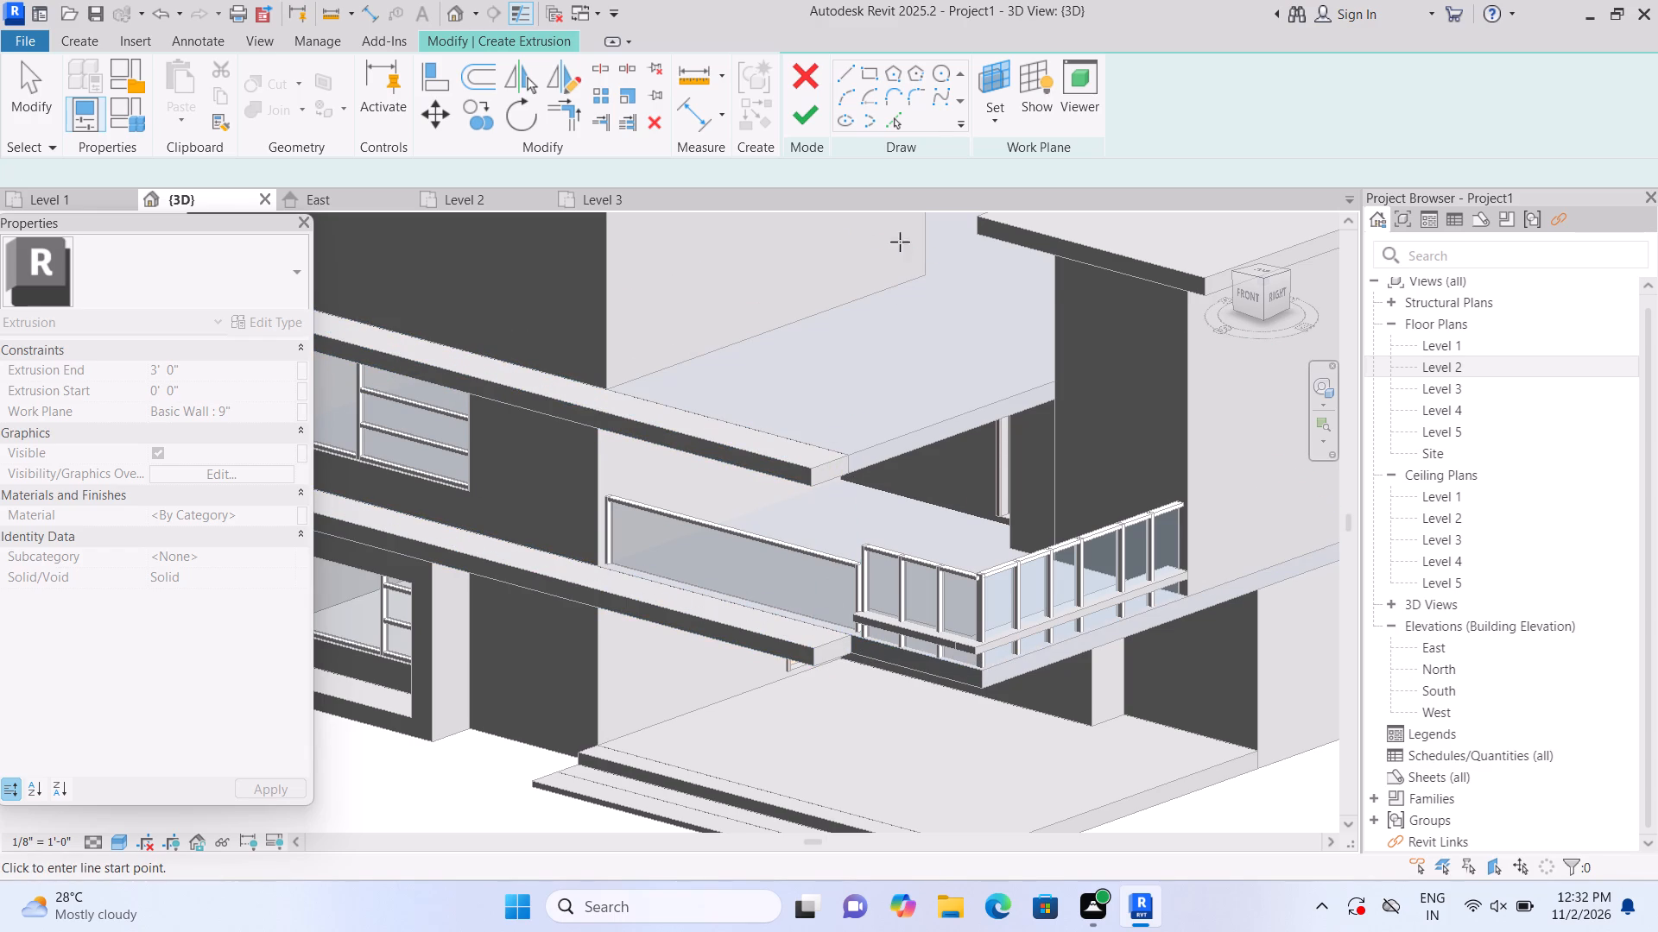
left_click(1005, 76)
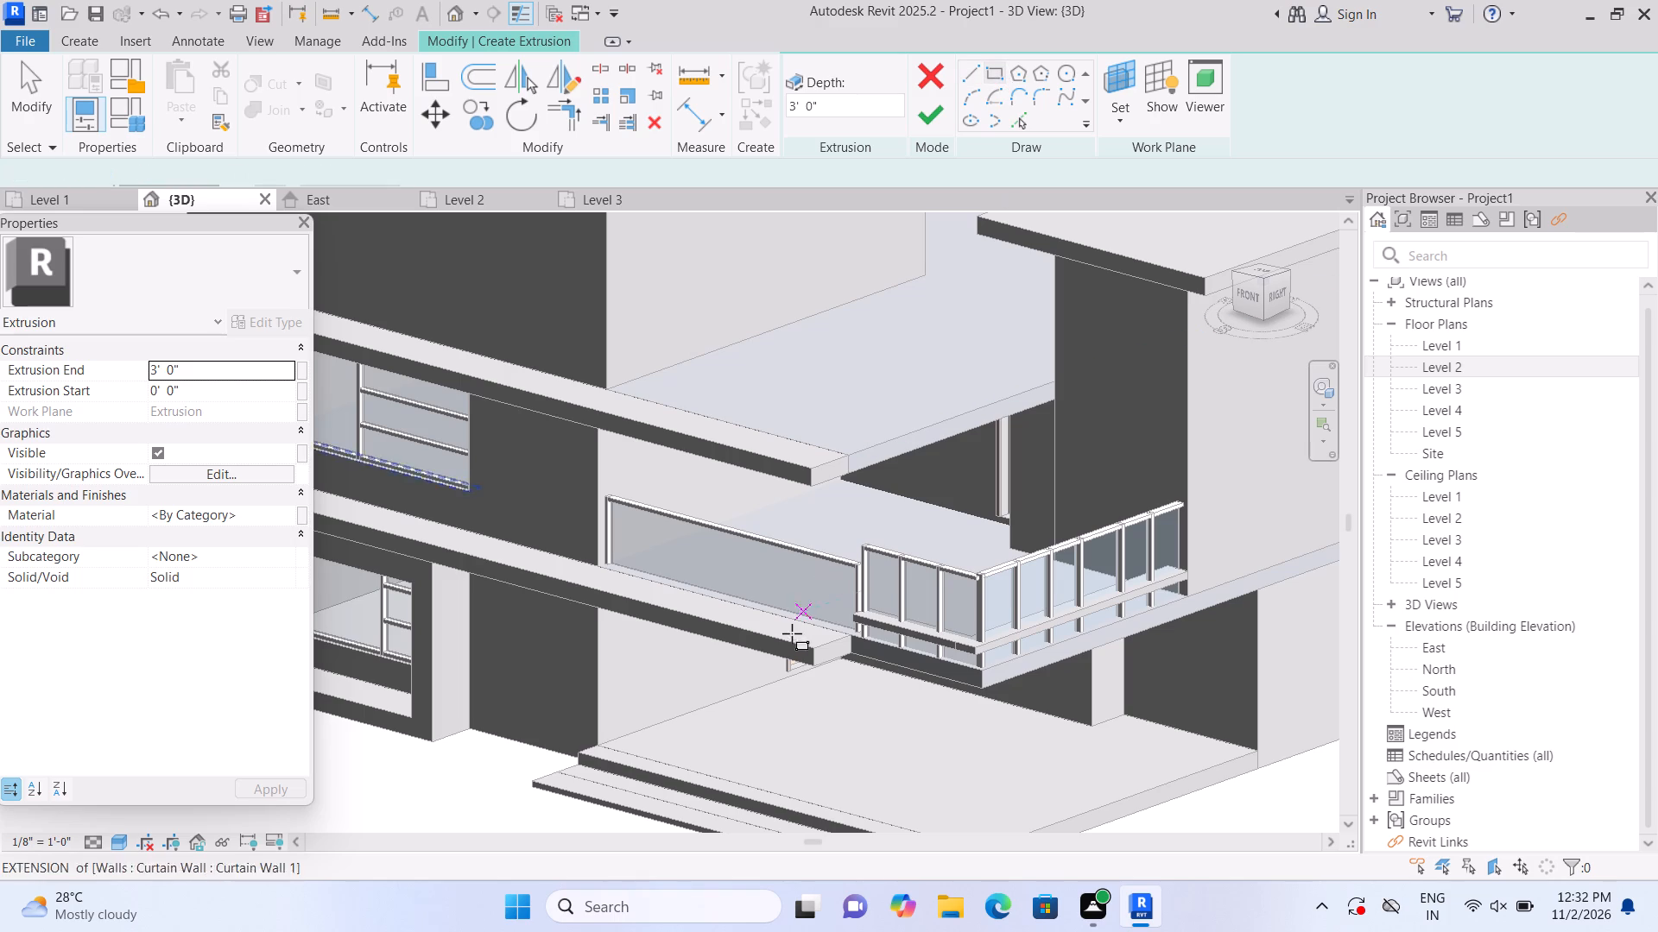
left_click(820, 668)
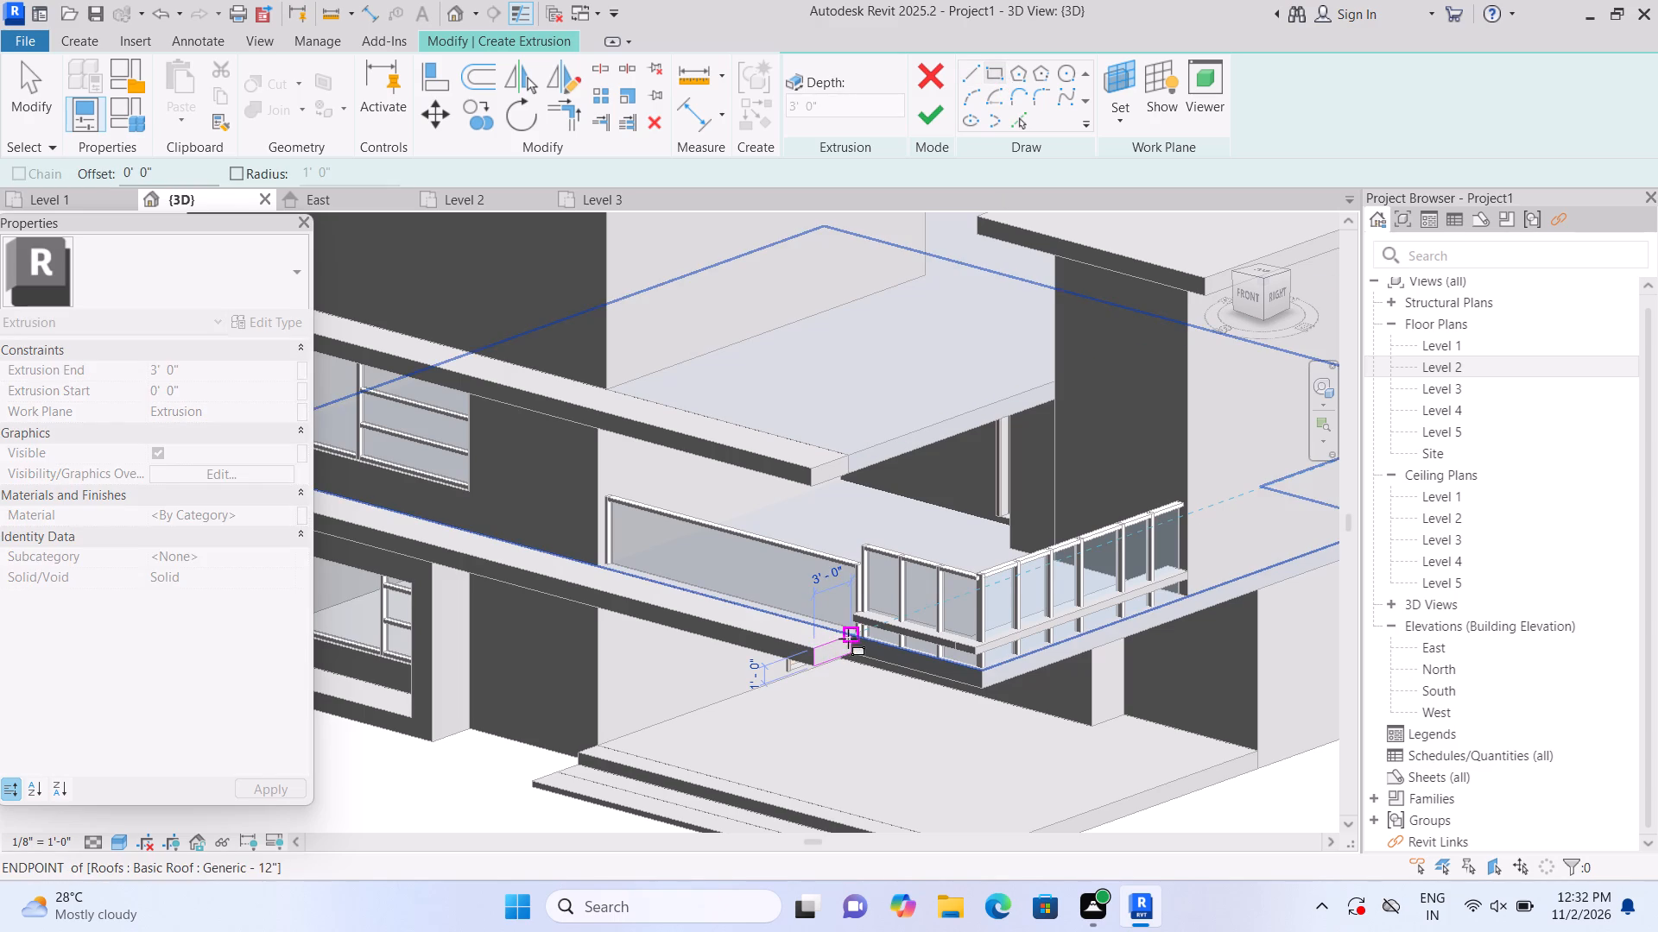
left_click(850, 639)
left_click(927, 110)
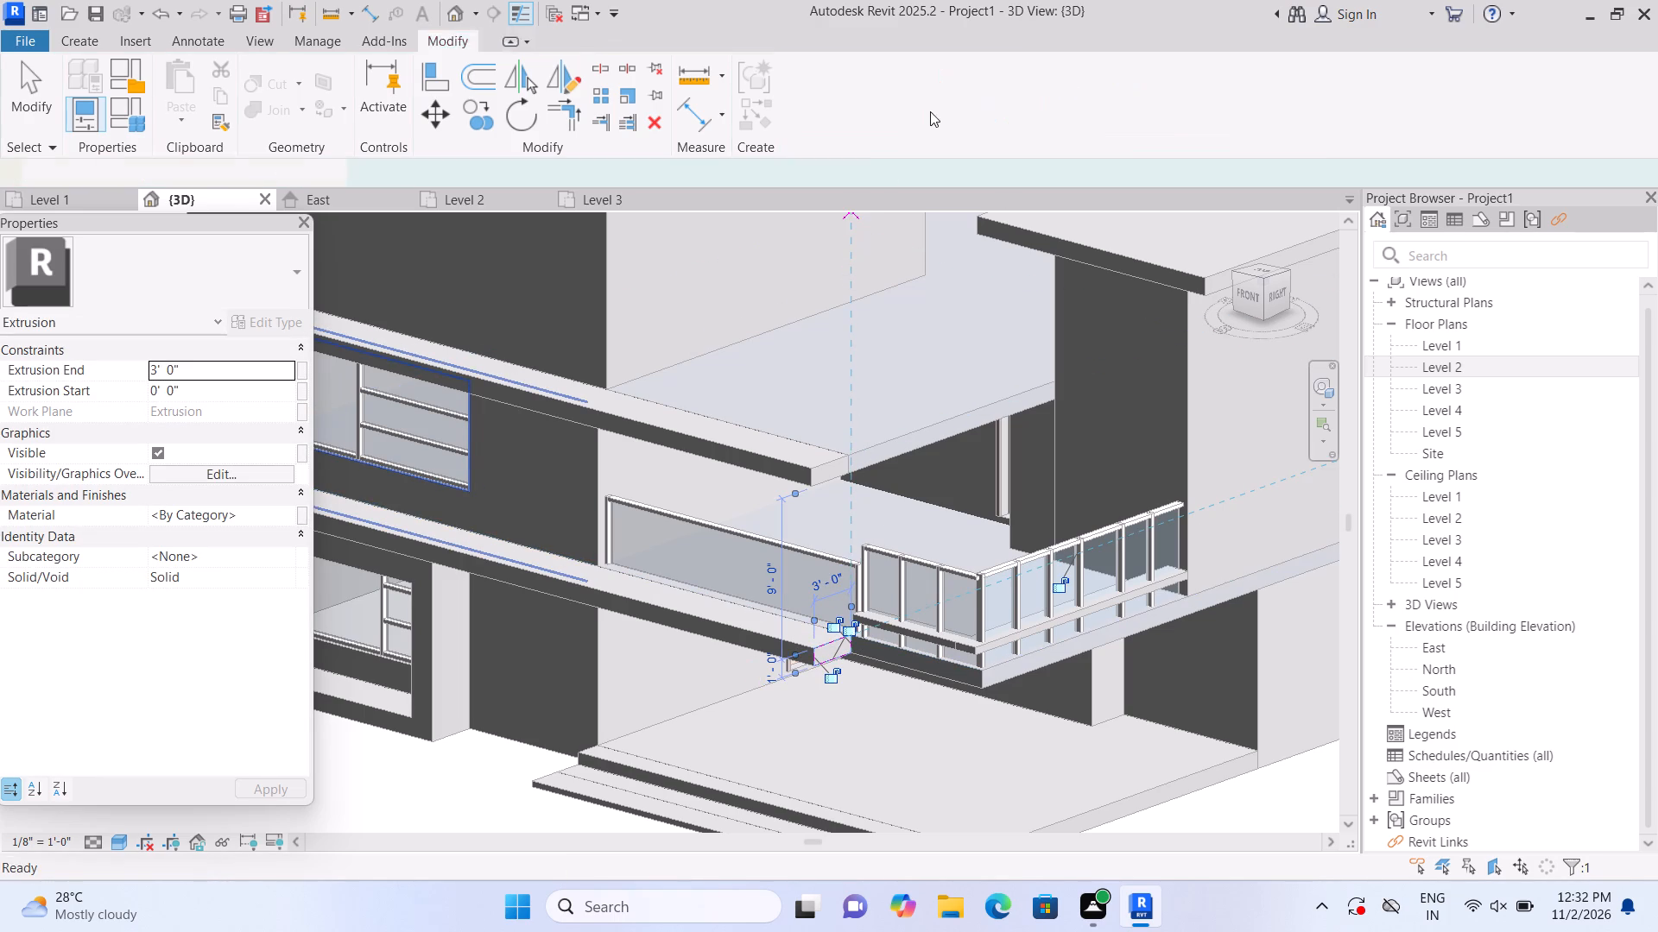
Shorten the new end block's extrusion depth to about 1' 1 1/2".
left_click_drag(881, 660, 879, 658)
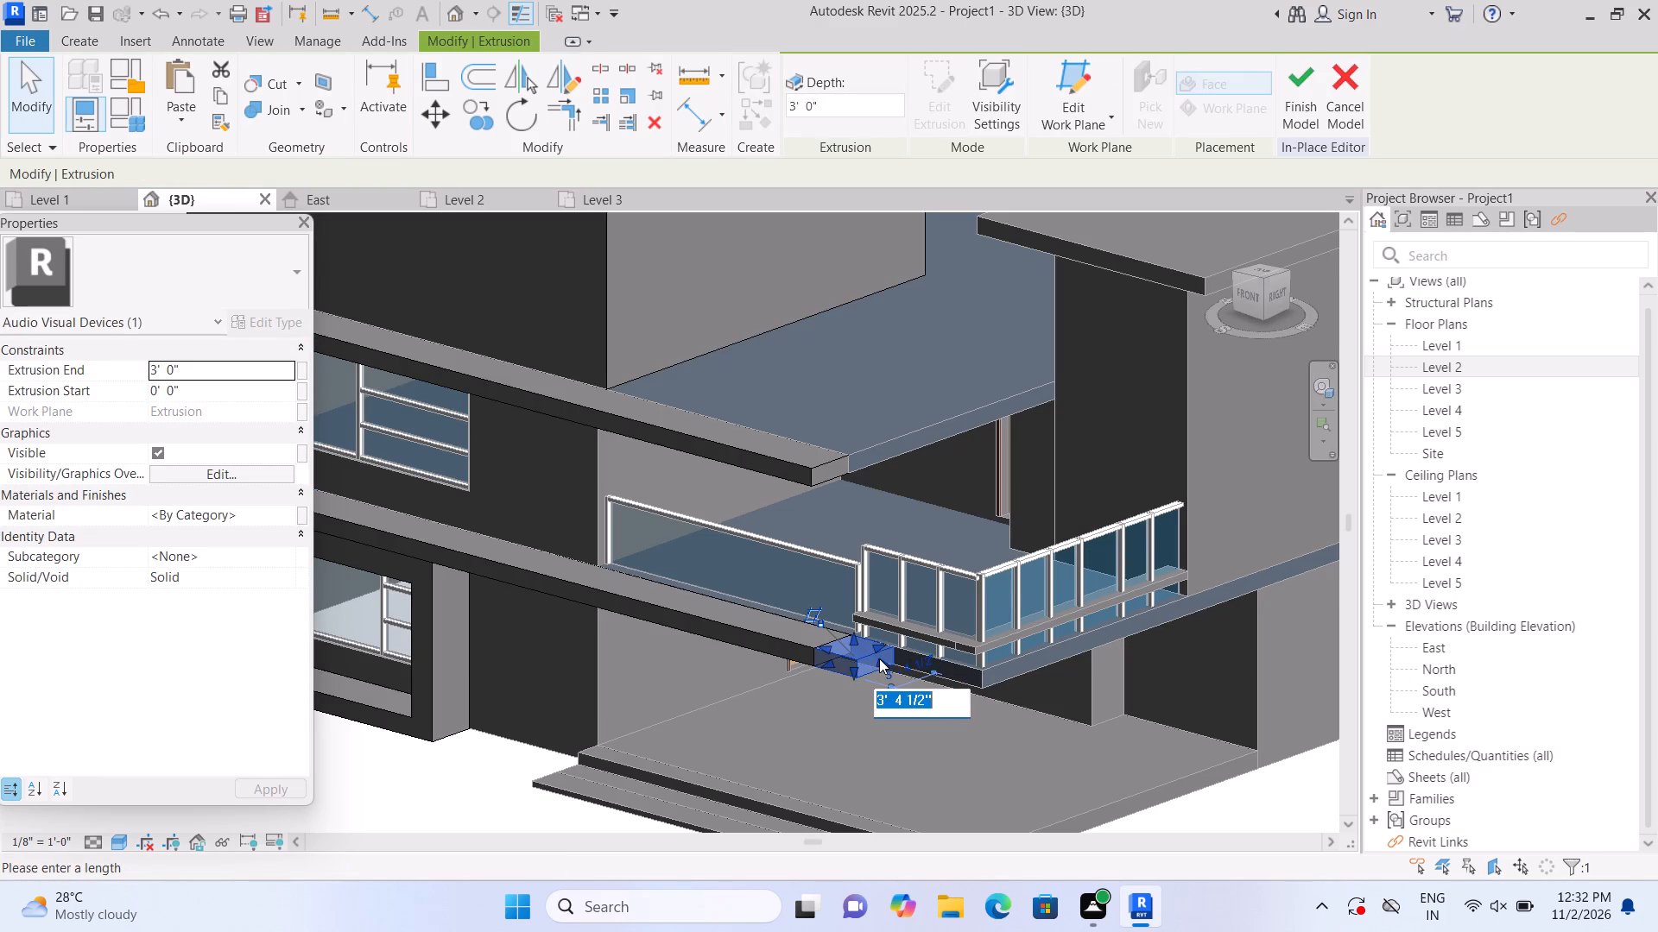
left_click_drag(879, 658, 867, 652)
scroll(854, 702, "up", 1)
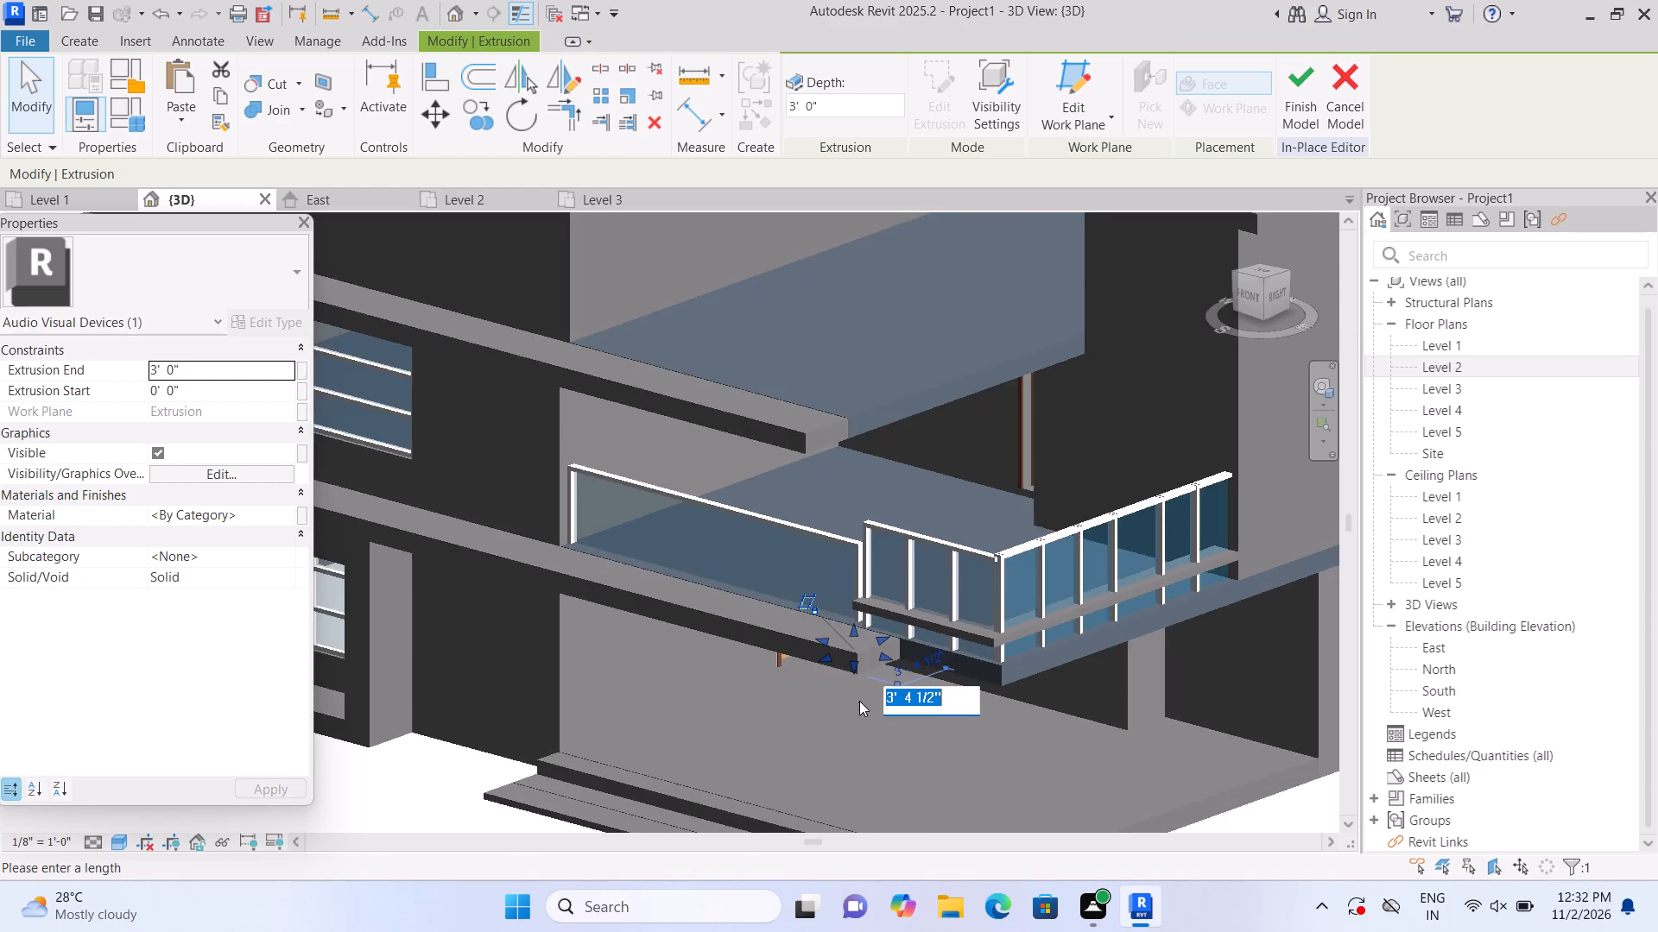
middle_click_drag(852, 708, 807, 576)
scroll(819, 597, "up", 2)
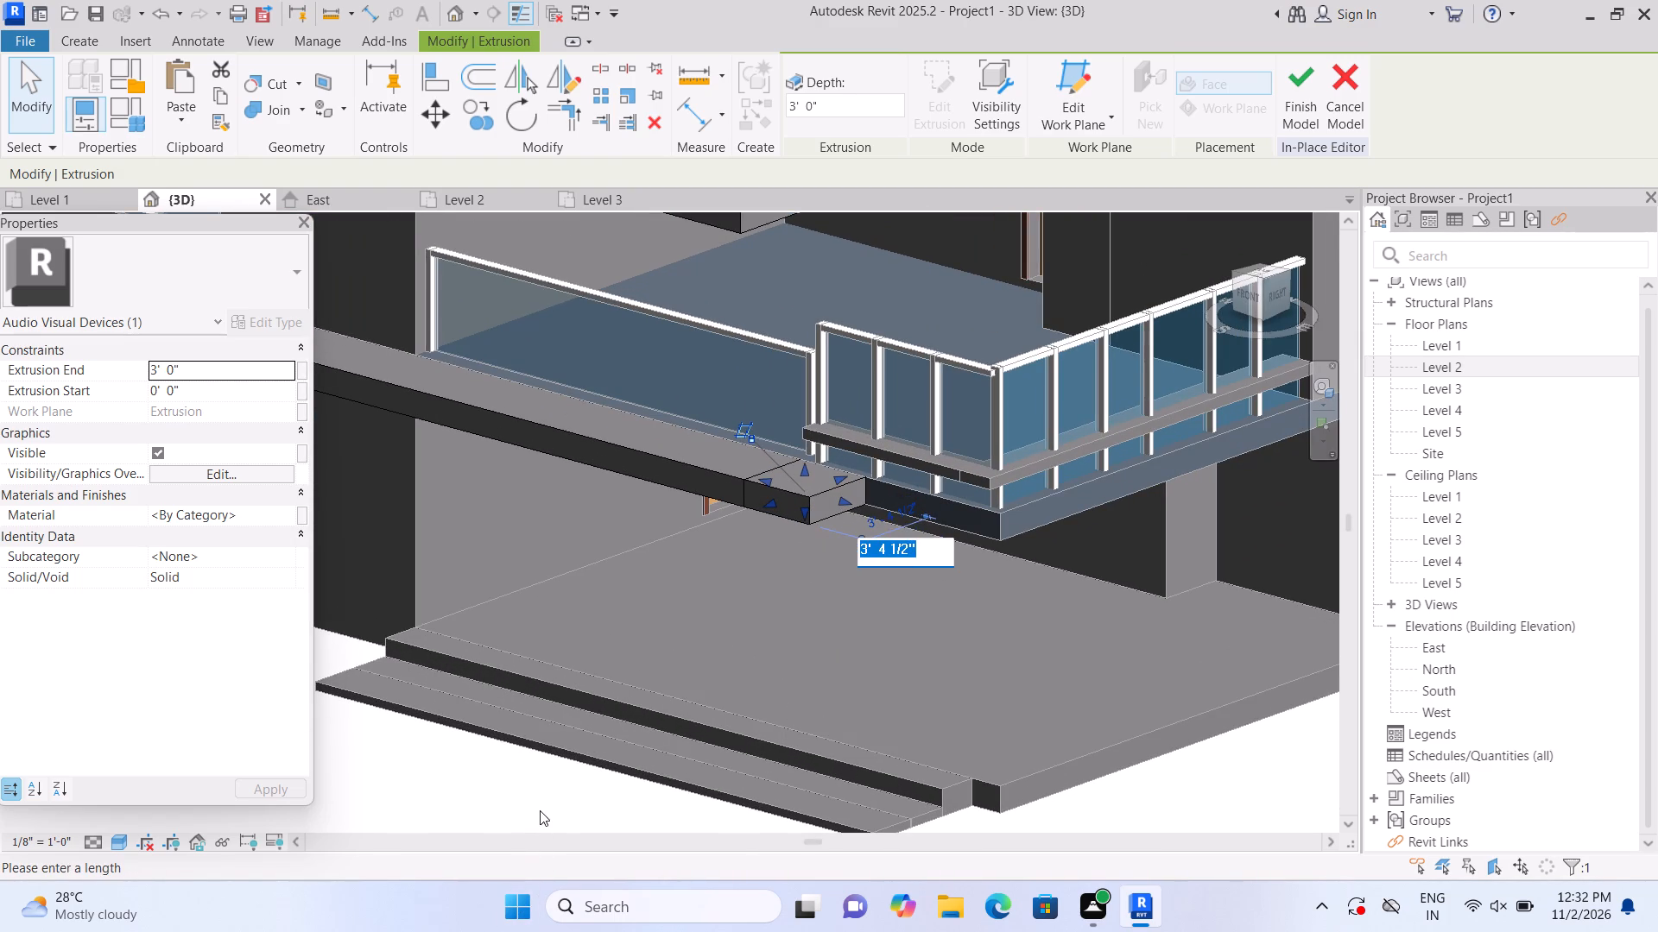
left_click(540, 809)
left_click(824, 504)
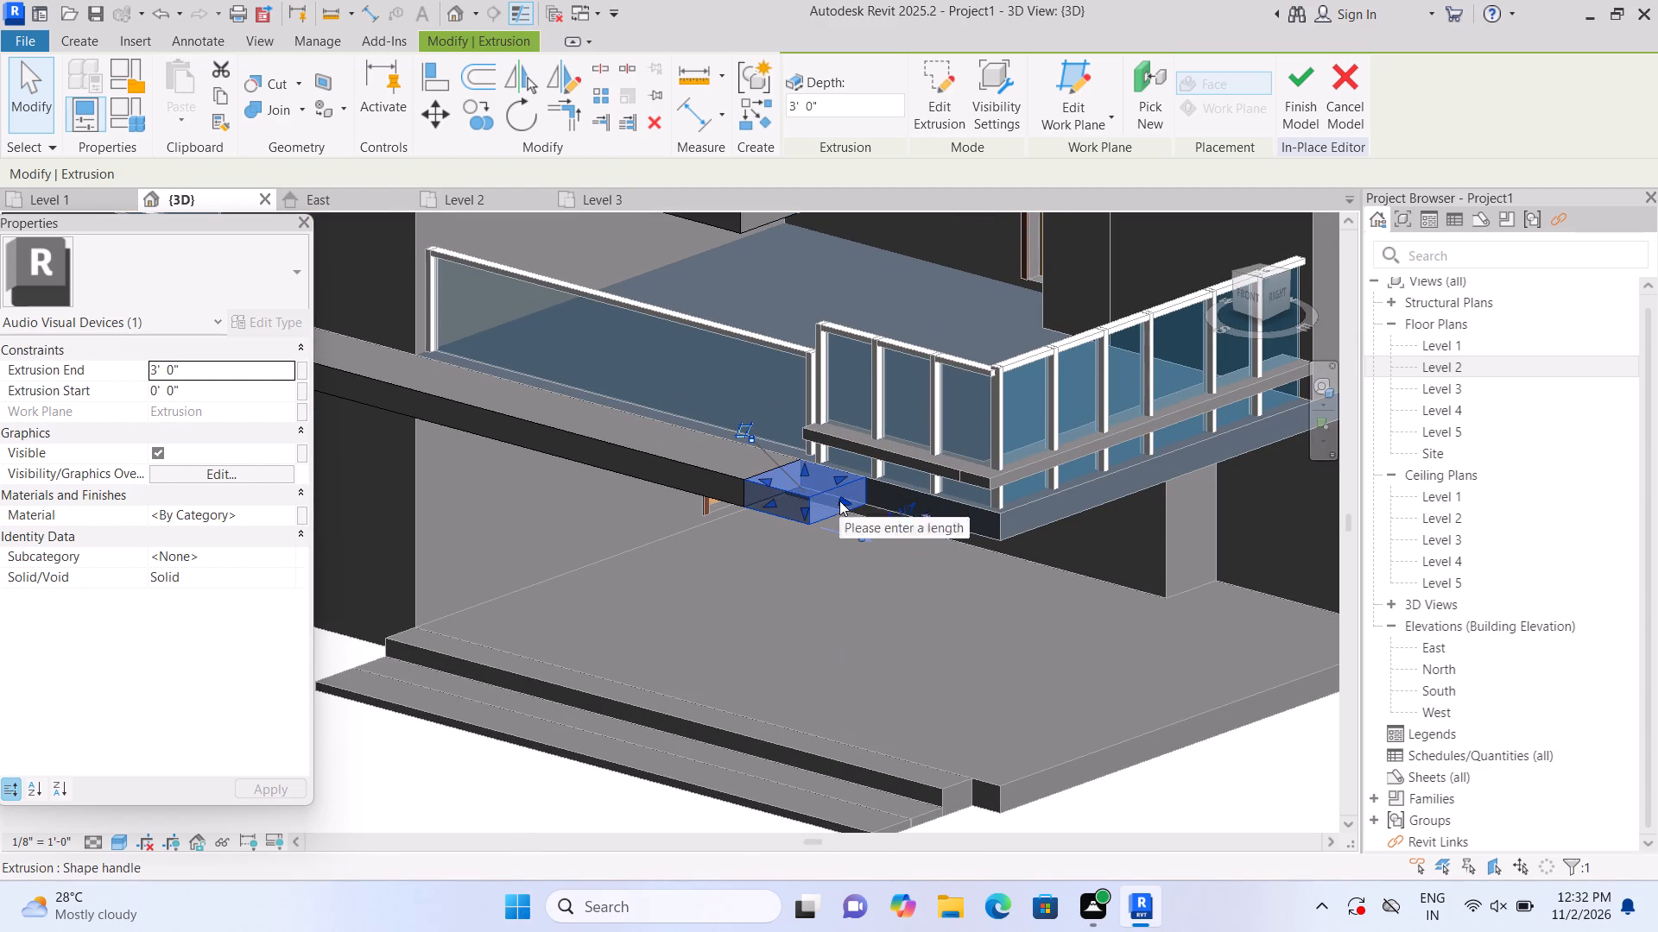
left_click_drag(839, 501, 802, 470)
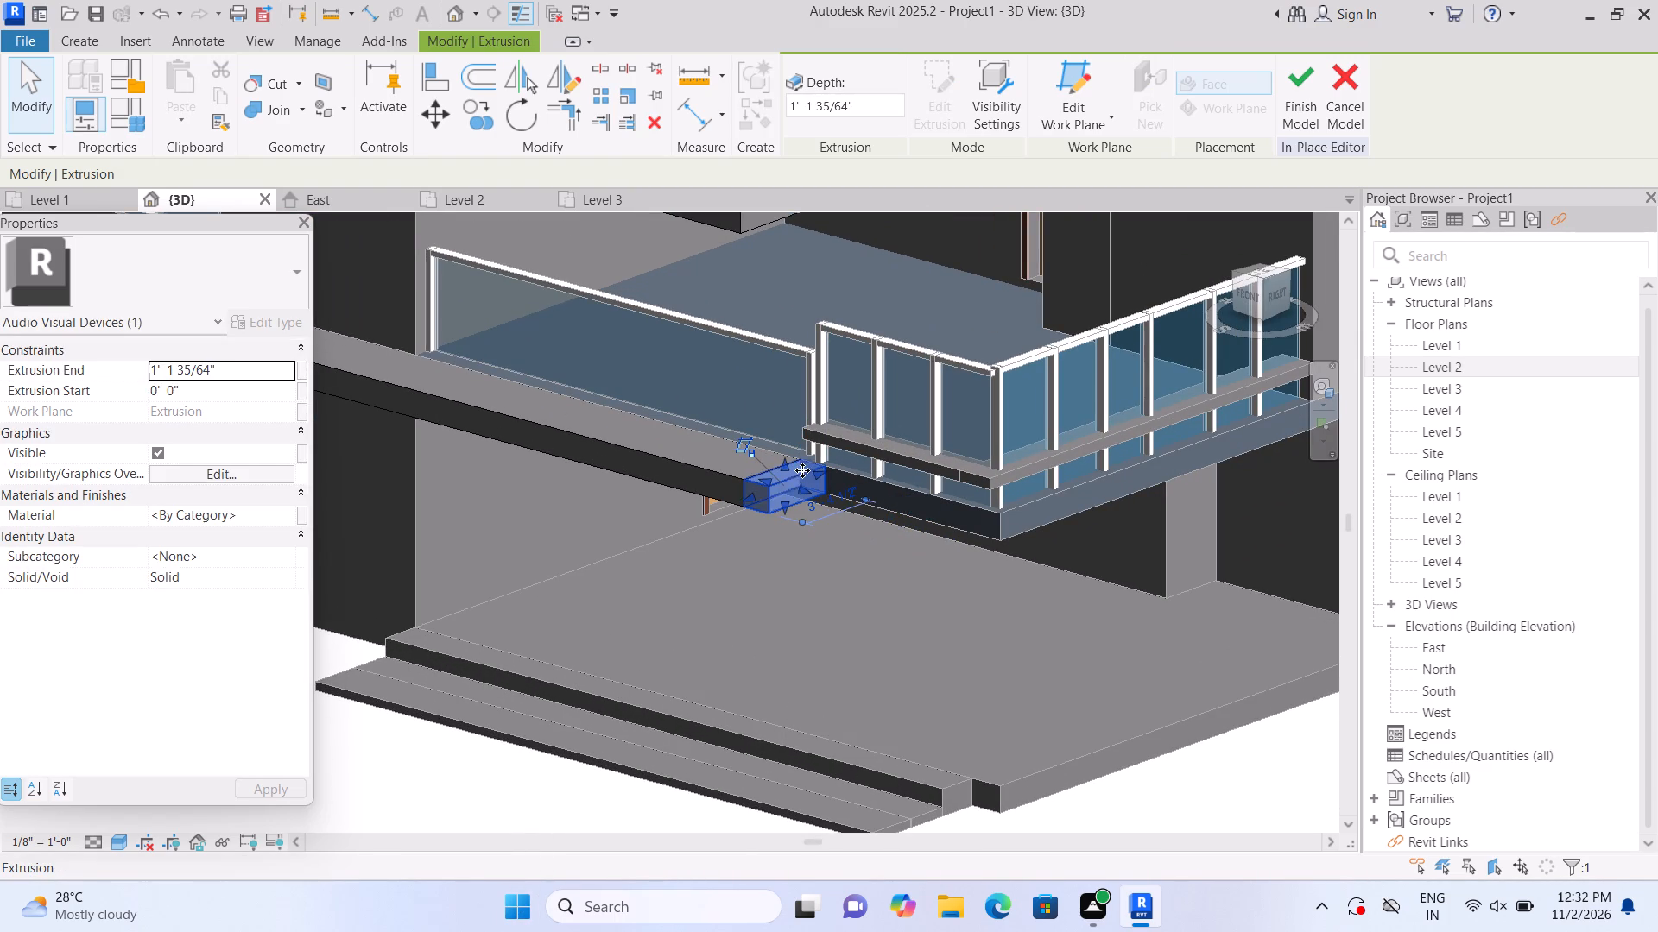
Stretch the end block's top face up to the underside of the roof-edge band, closing the frame's balcony end.
left_click_drag(782, 463, 780, 393)
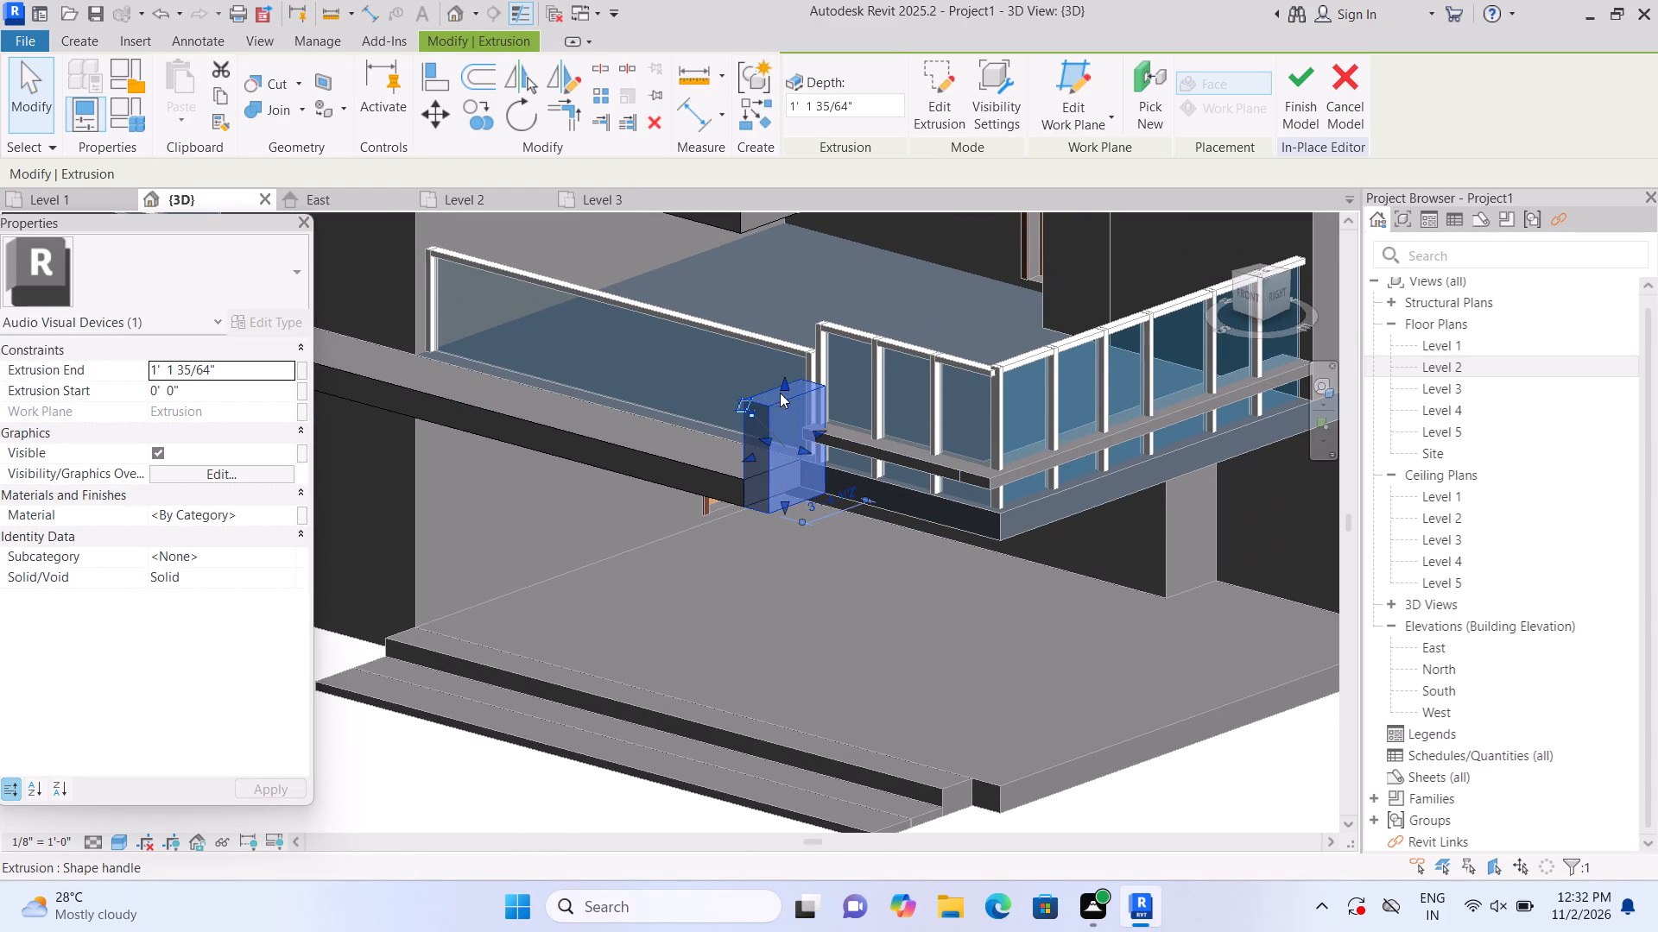
scroll(775, 443, "down", 2)
middle_click_drag(738, 537, 813, 690)
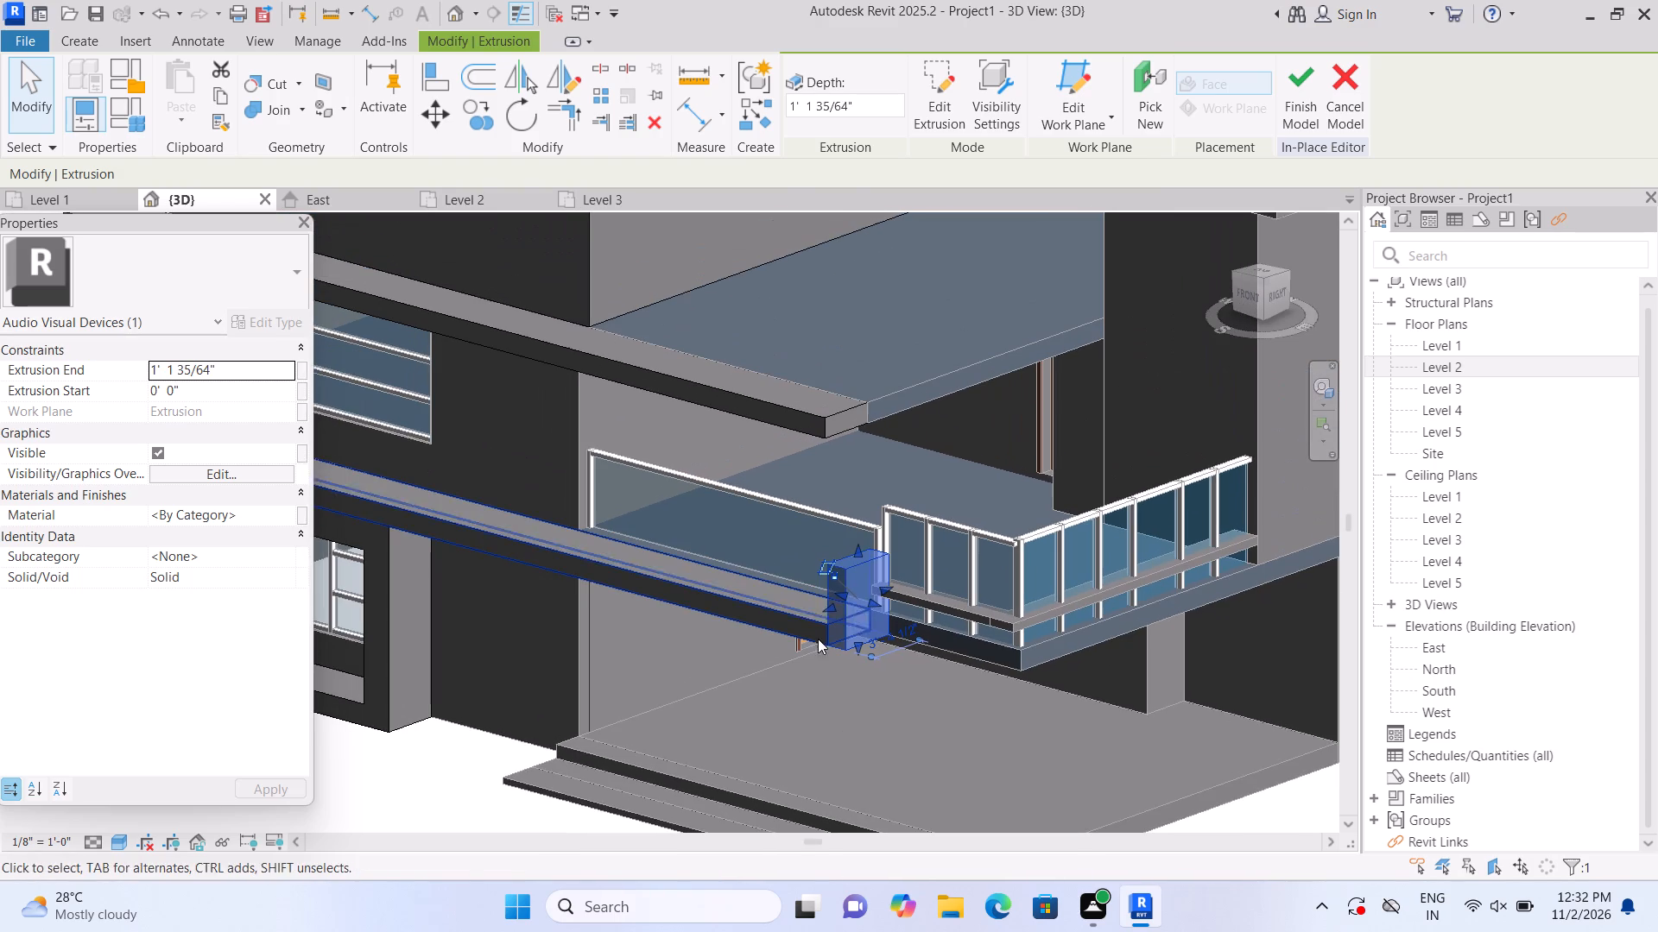
left_click_drag(855, 545, 846, 434)
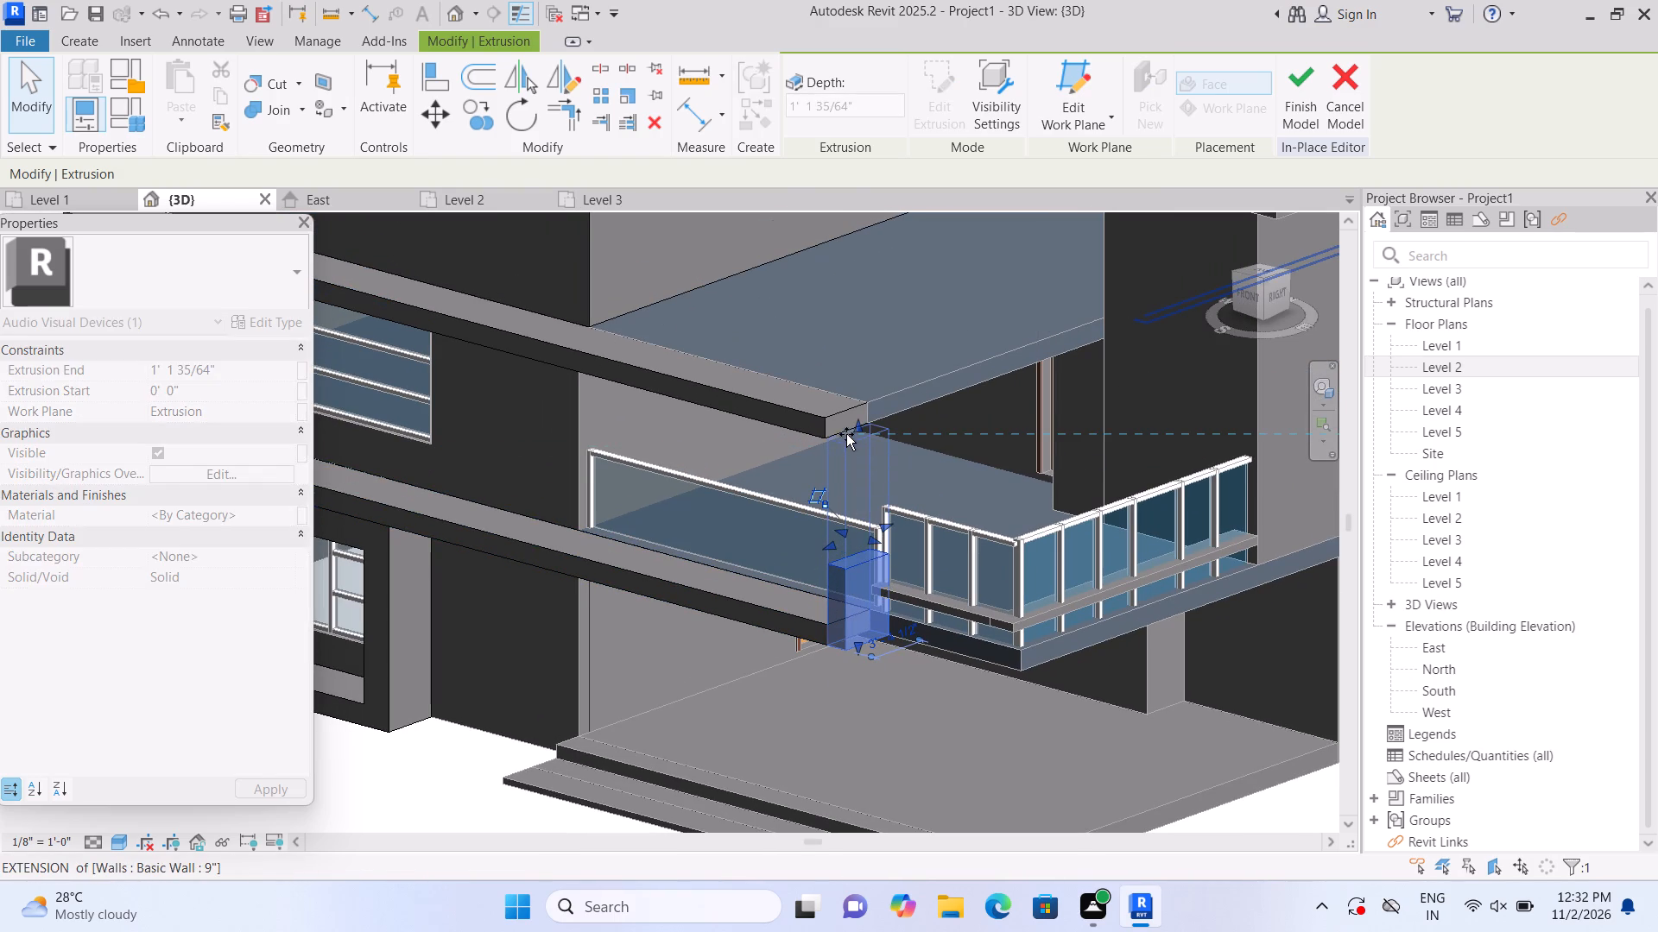
left_click_drag(846, 434, 844, 431)
scroll(853, 491, "down", 2)
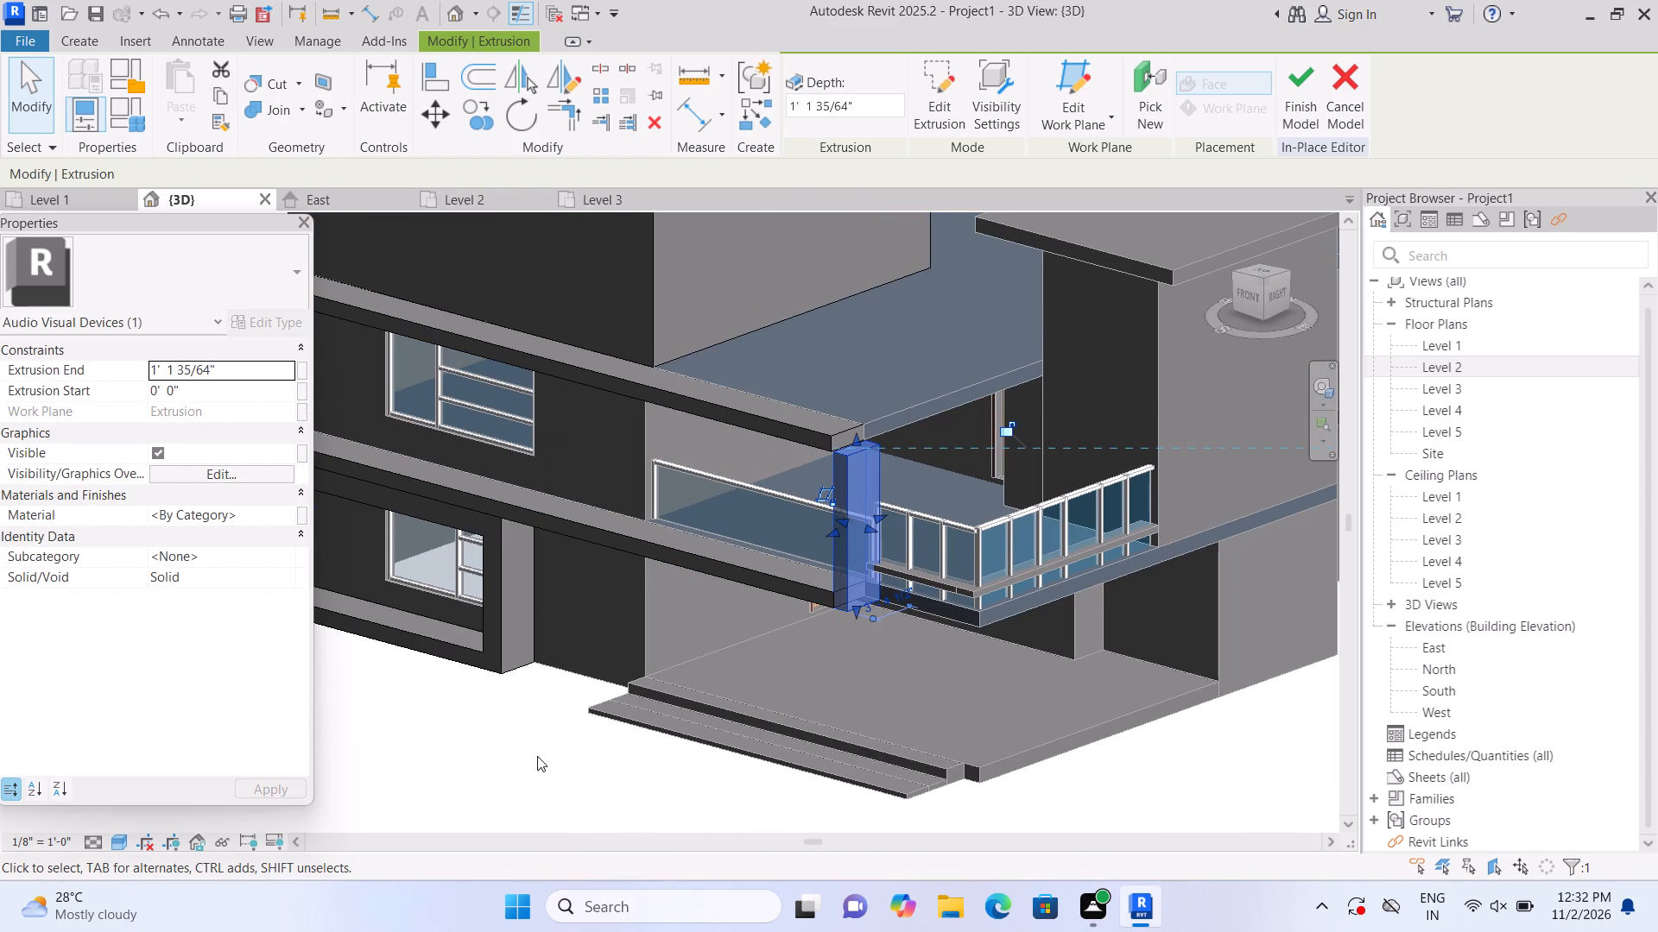
Stretch the balcony end of the upper facade frame's top band outward over the vertical end block.
left_click(535, 757)
scroll(535, 757, "down", 1)
middle_click_drag(538, 759, 557, 821)
scroll(688, 776, "up", 2)
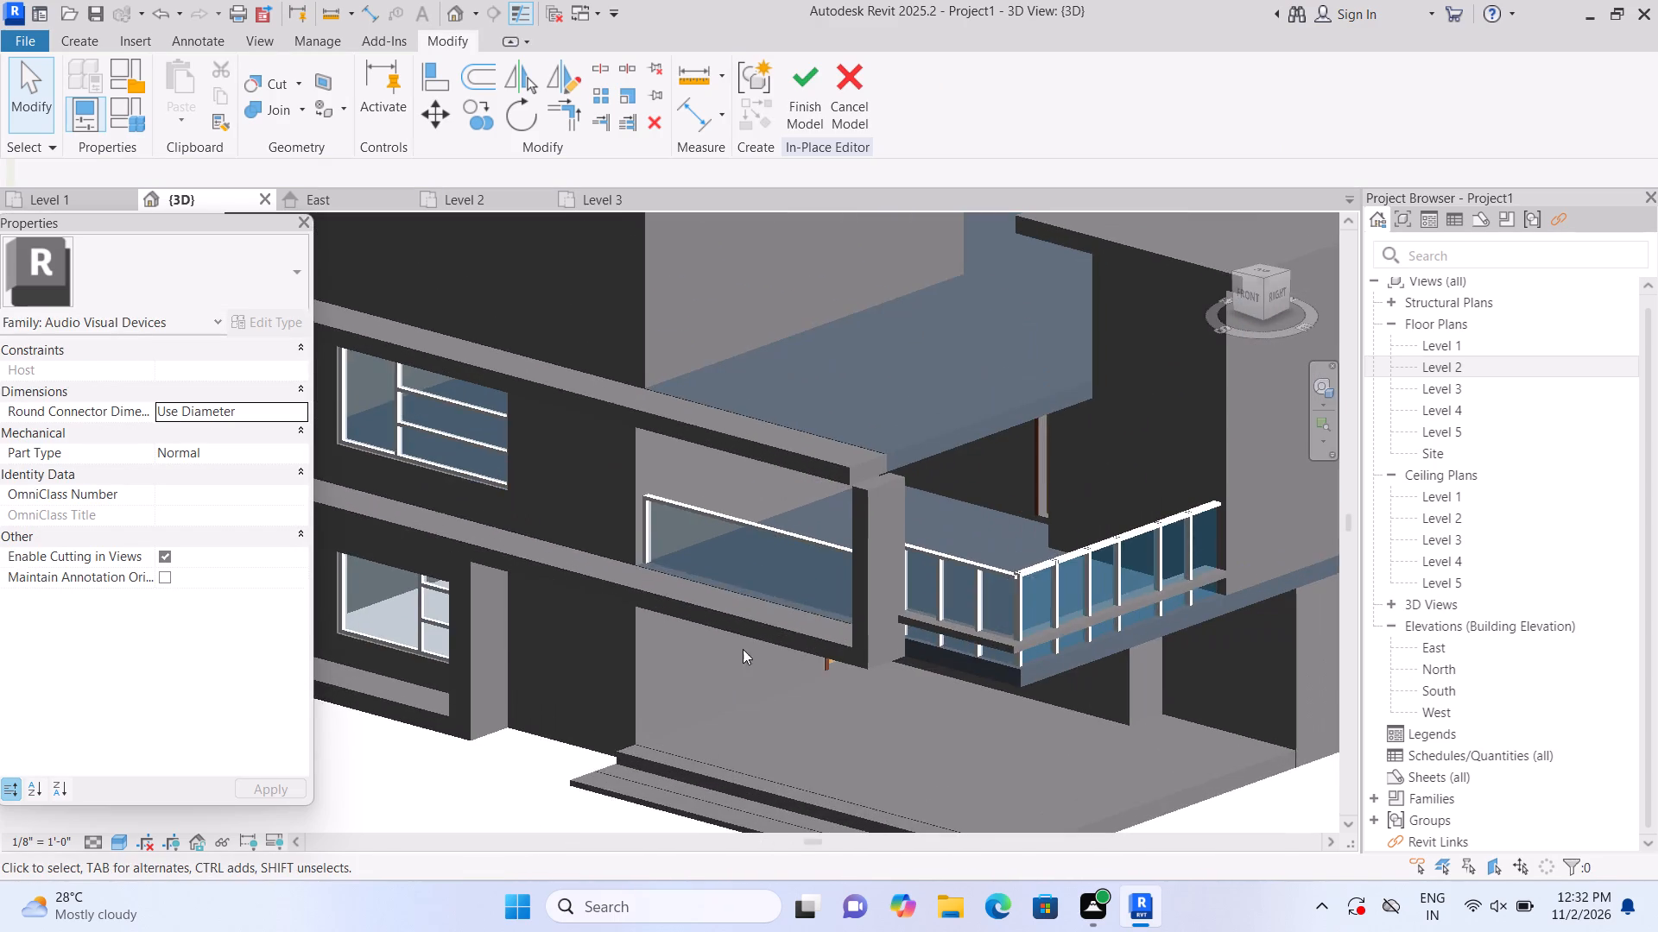
scroll(763, 567, "up", 1)
left_click(820, 444)
scroll(876, 452, "up", 1)
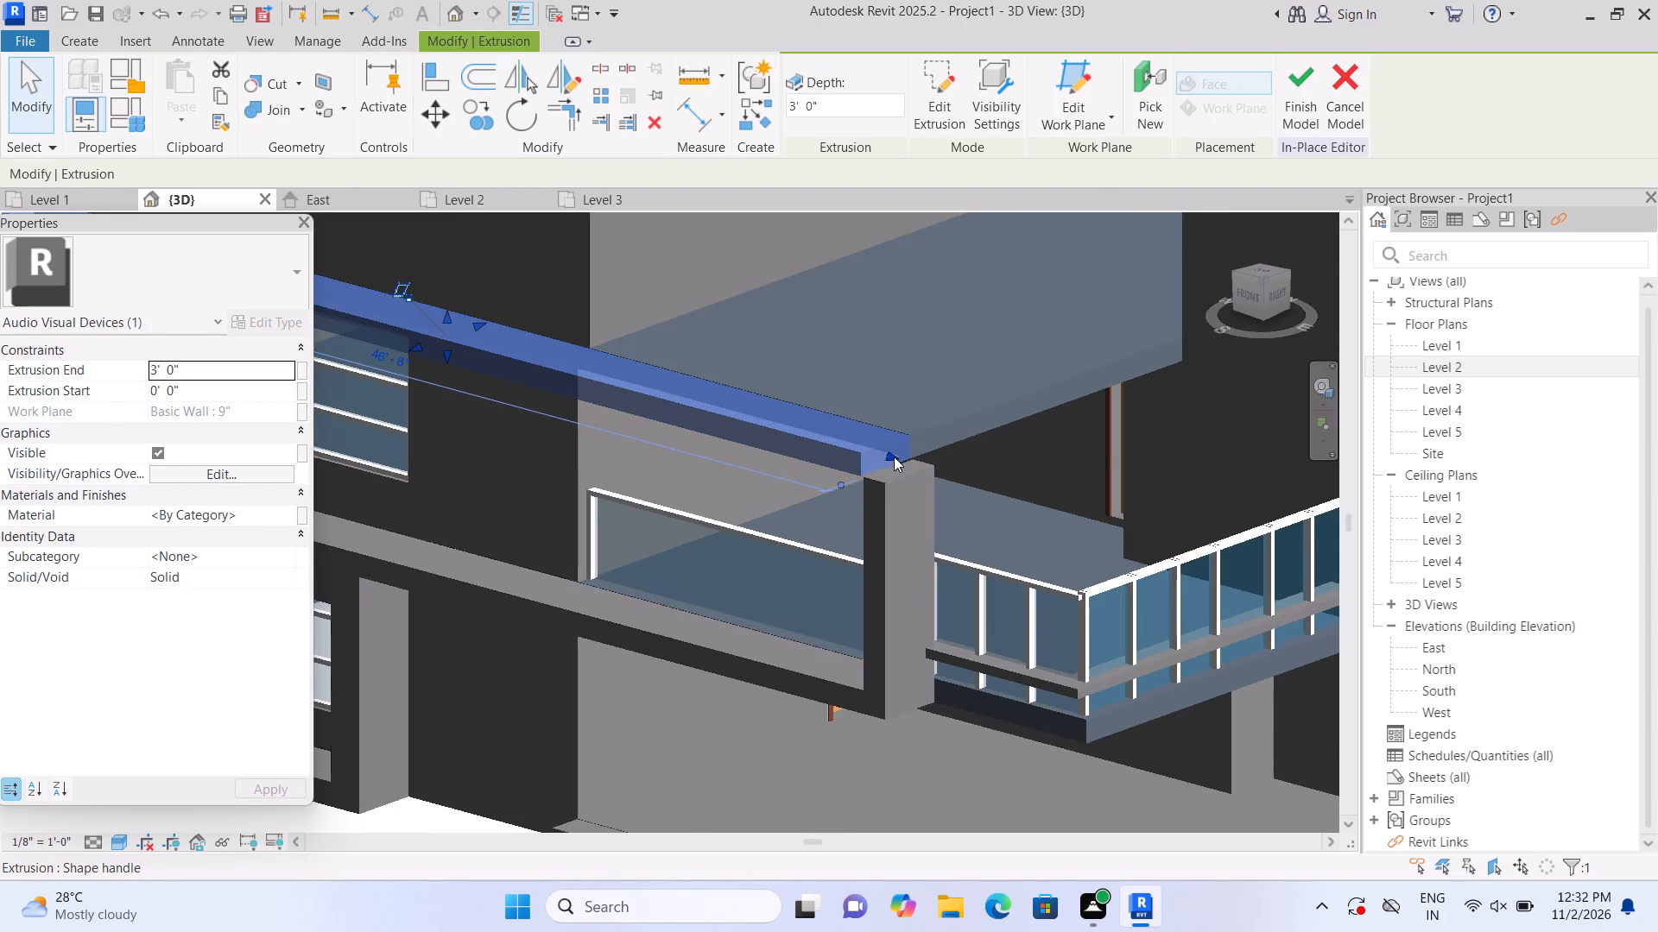
left_click_drag(894, 455, 908, 460)
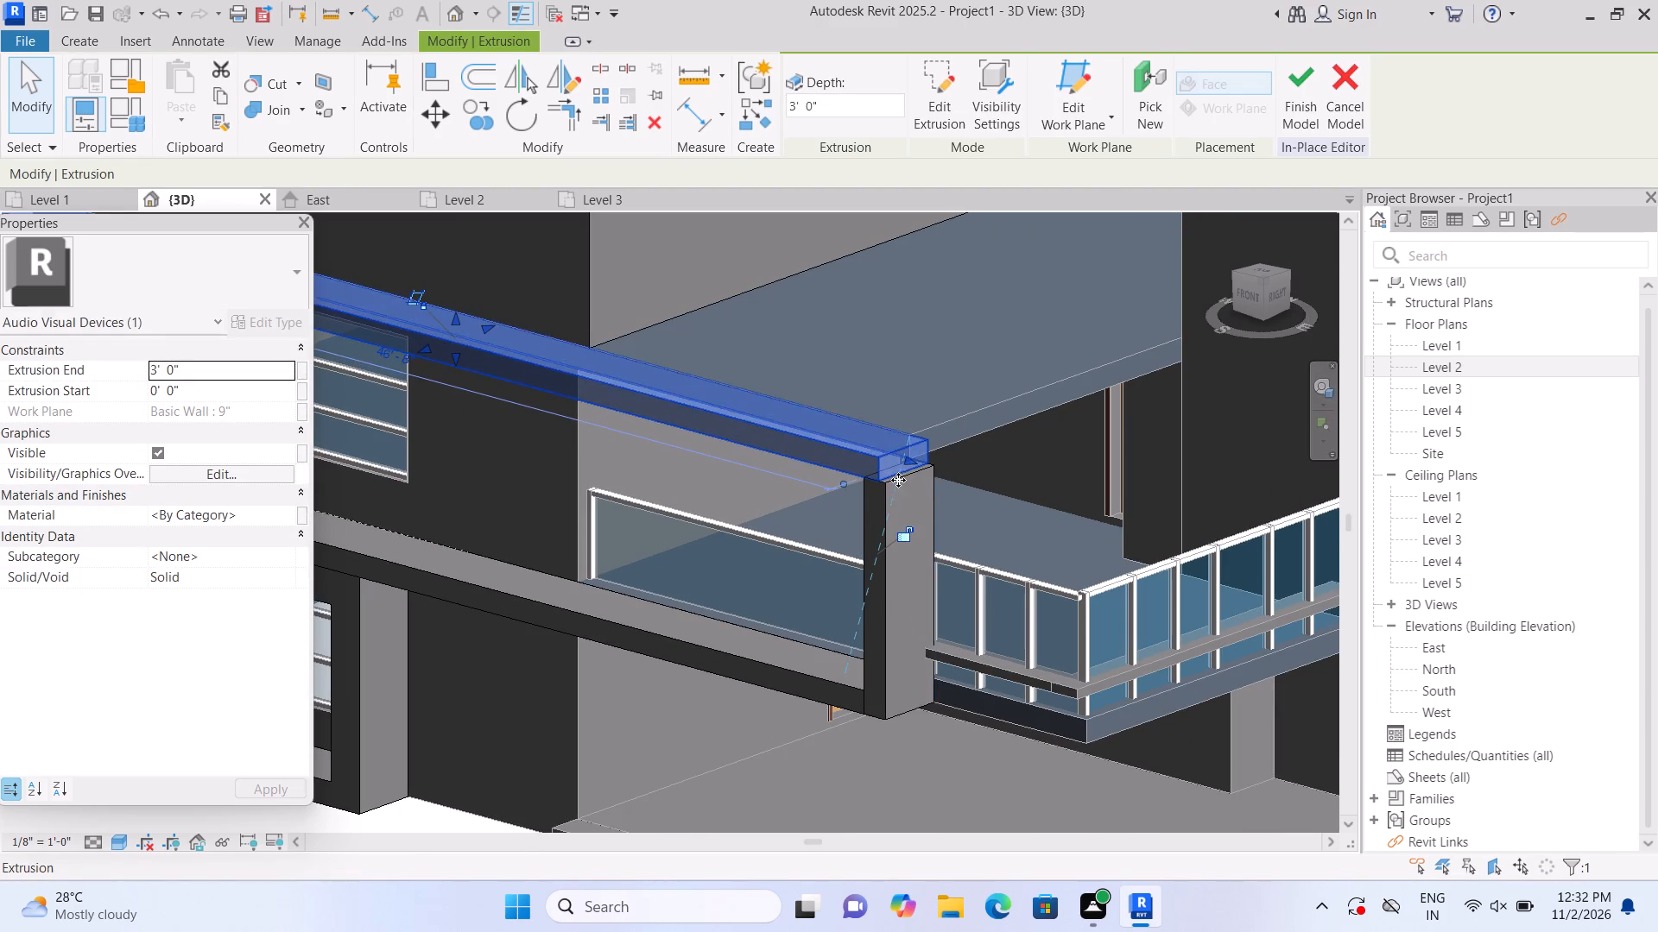
Adjust the vertical end block's top face to meet the underside of the frame's top band.
left_click(890, 512)
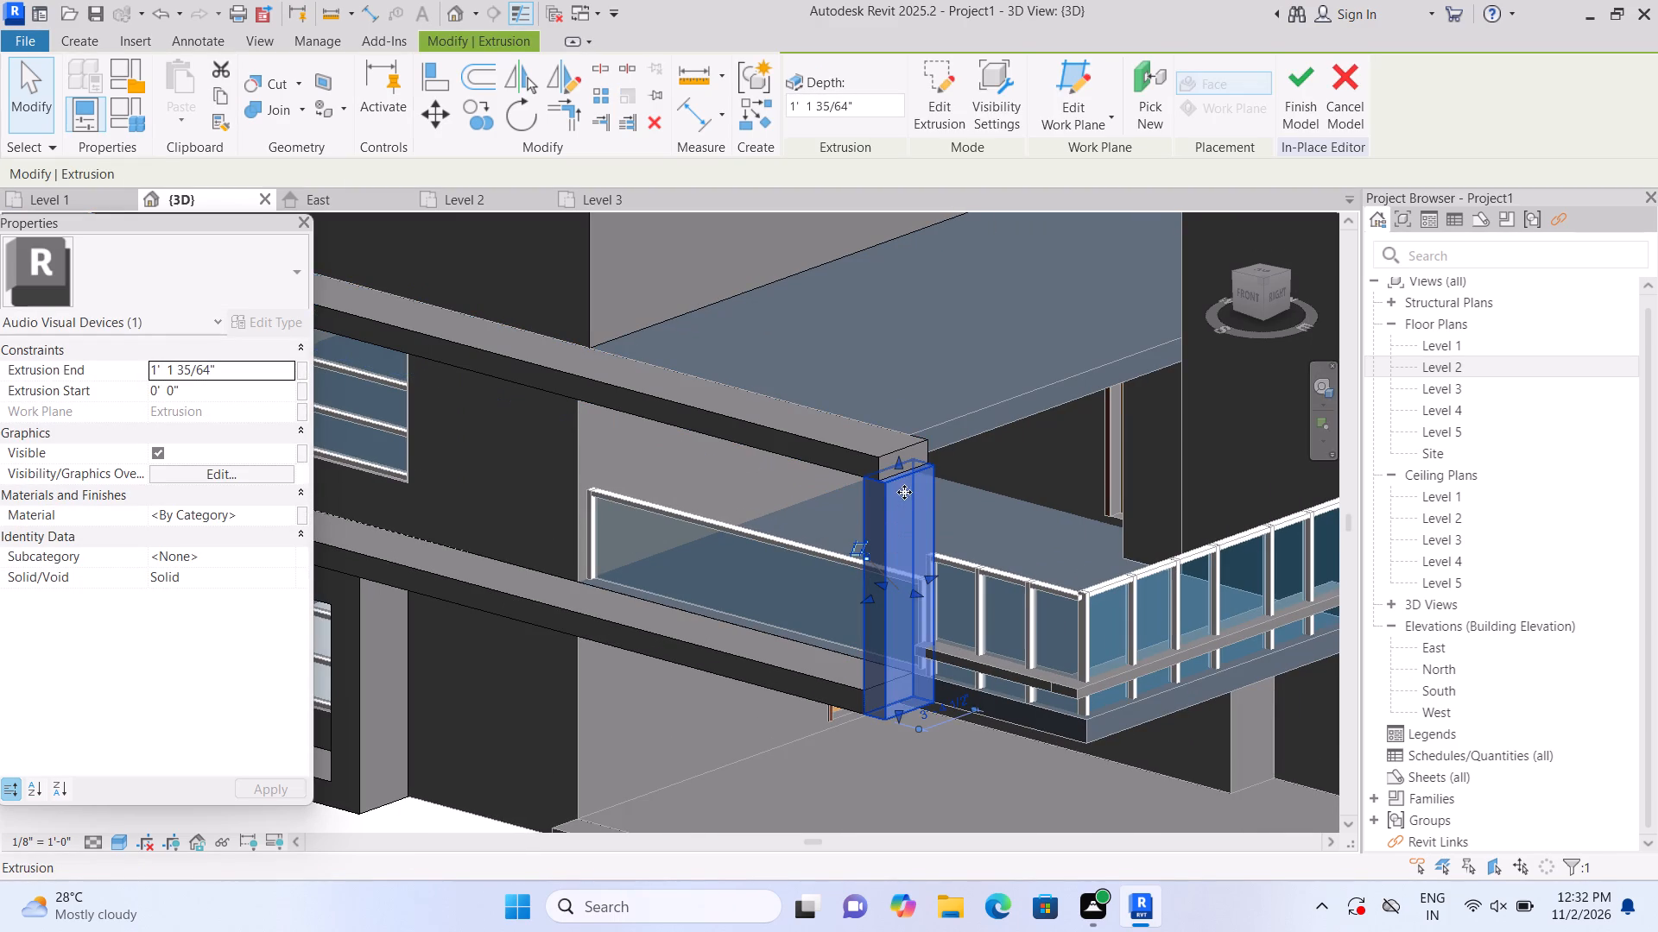
left_click(896, 463)
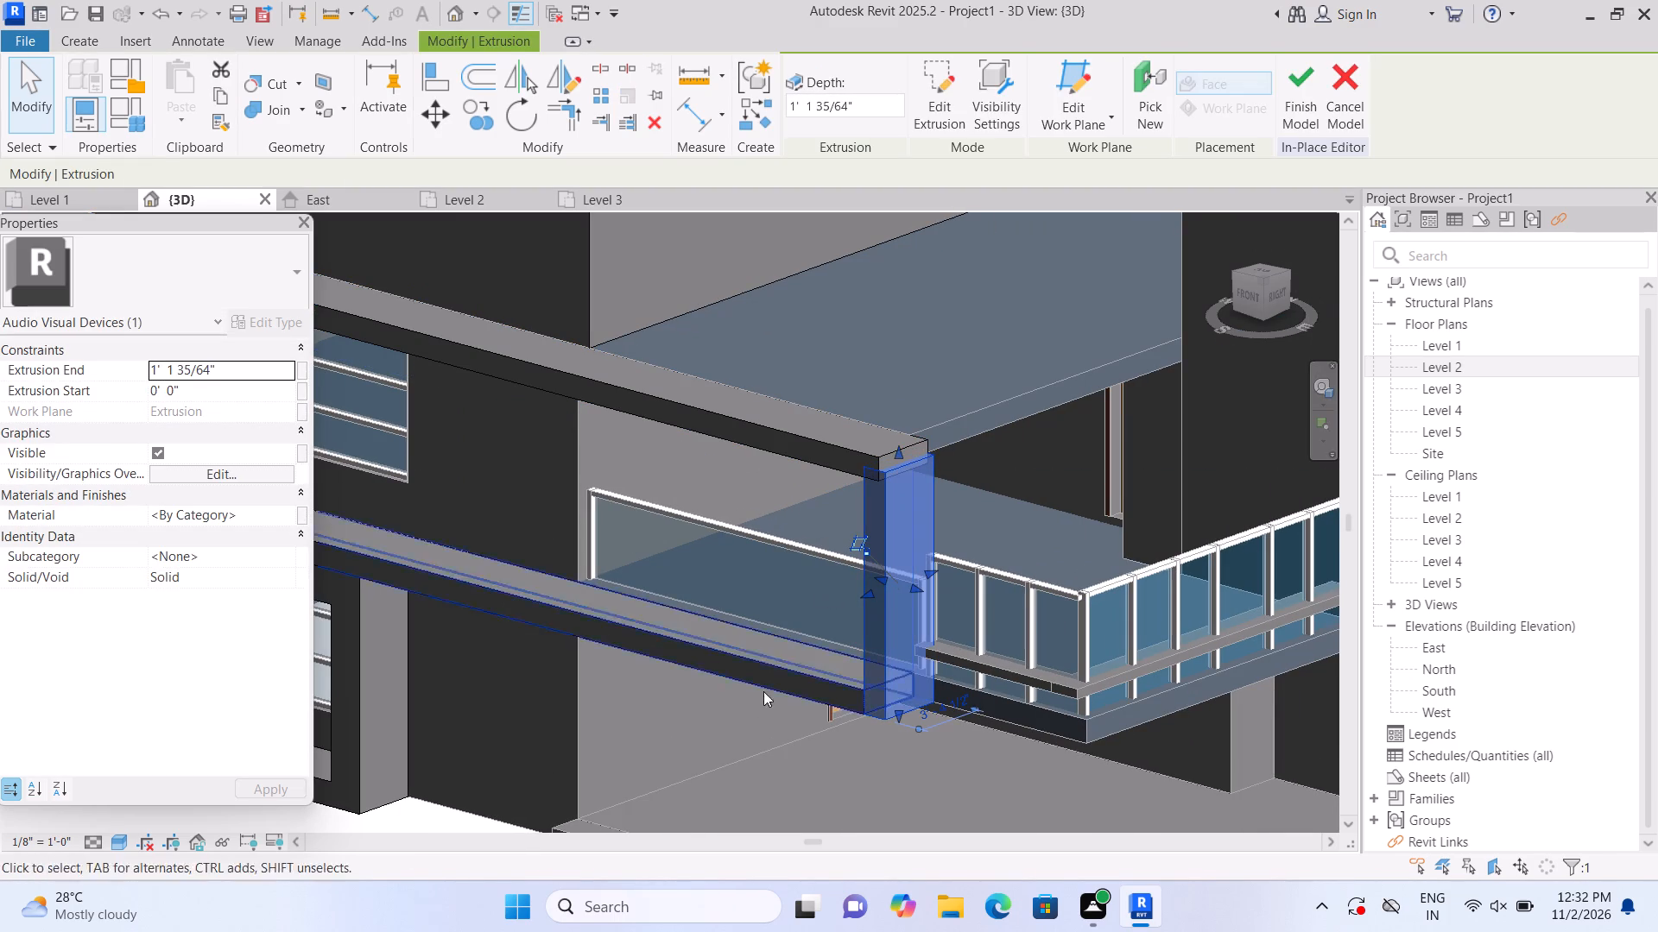
left_click(440, 816)
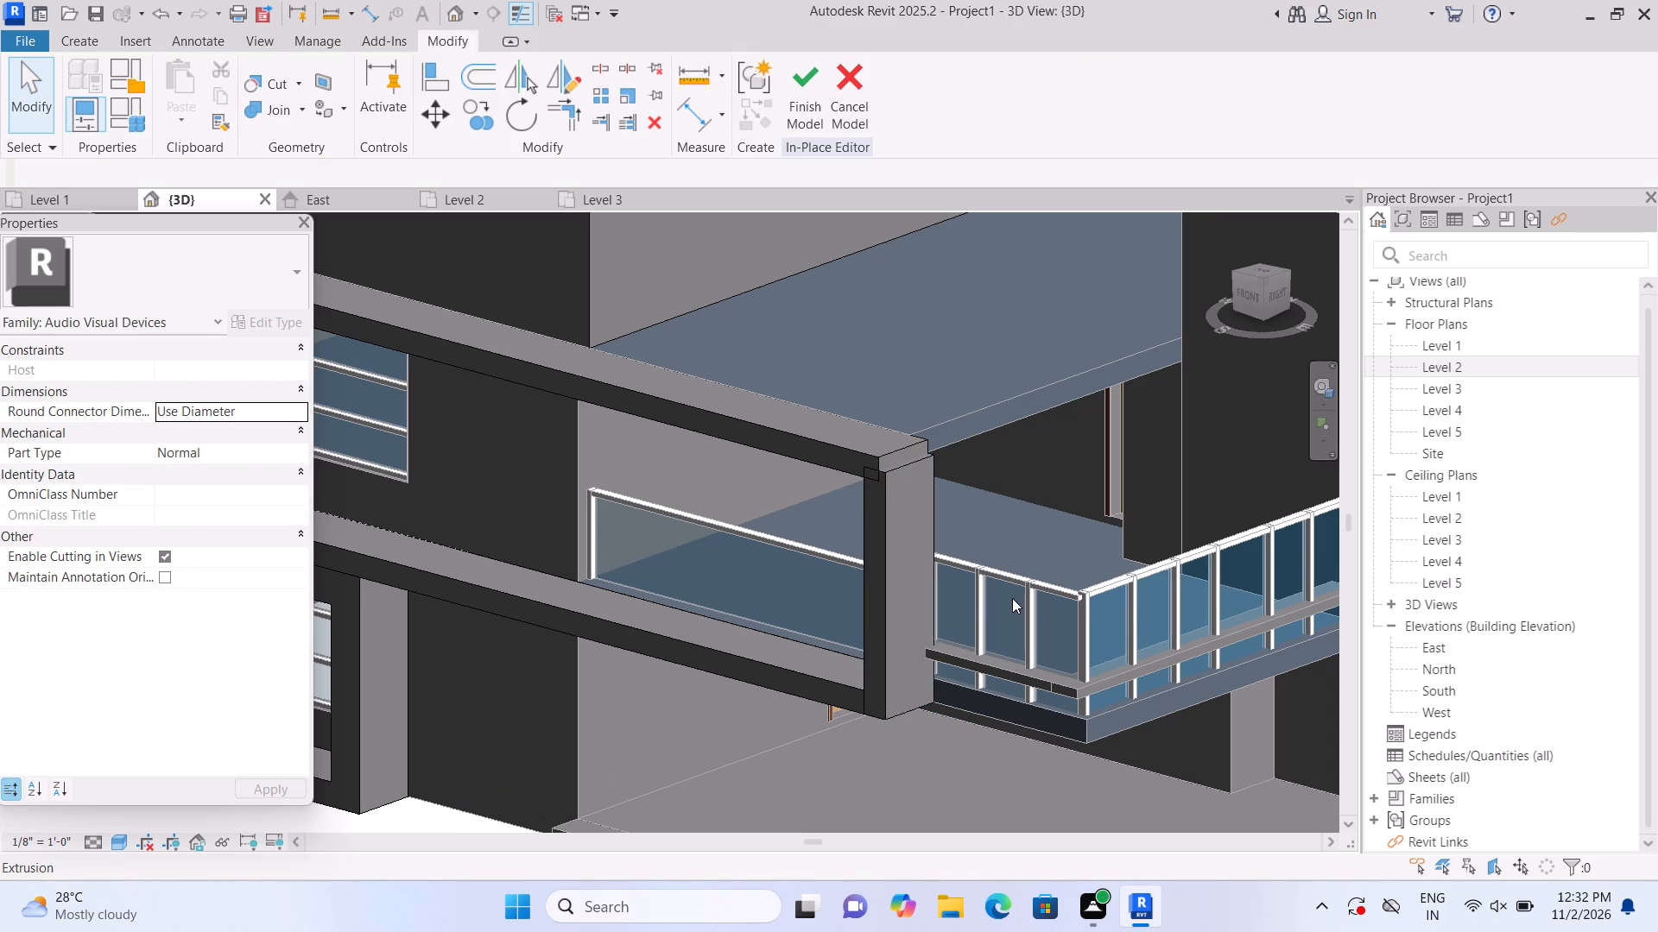
left_click(910, 602)
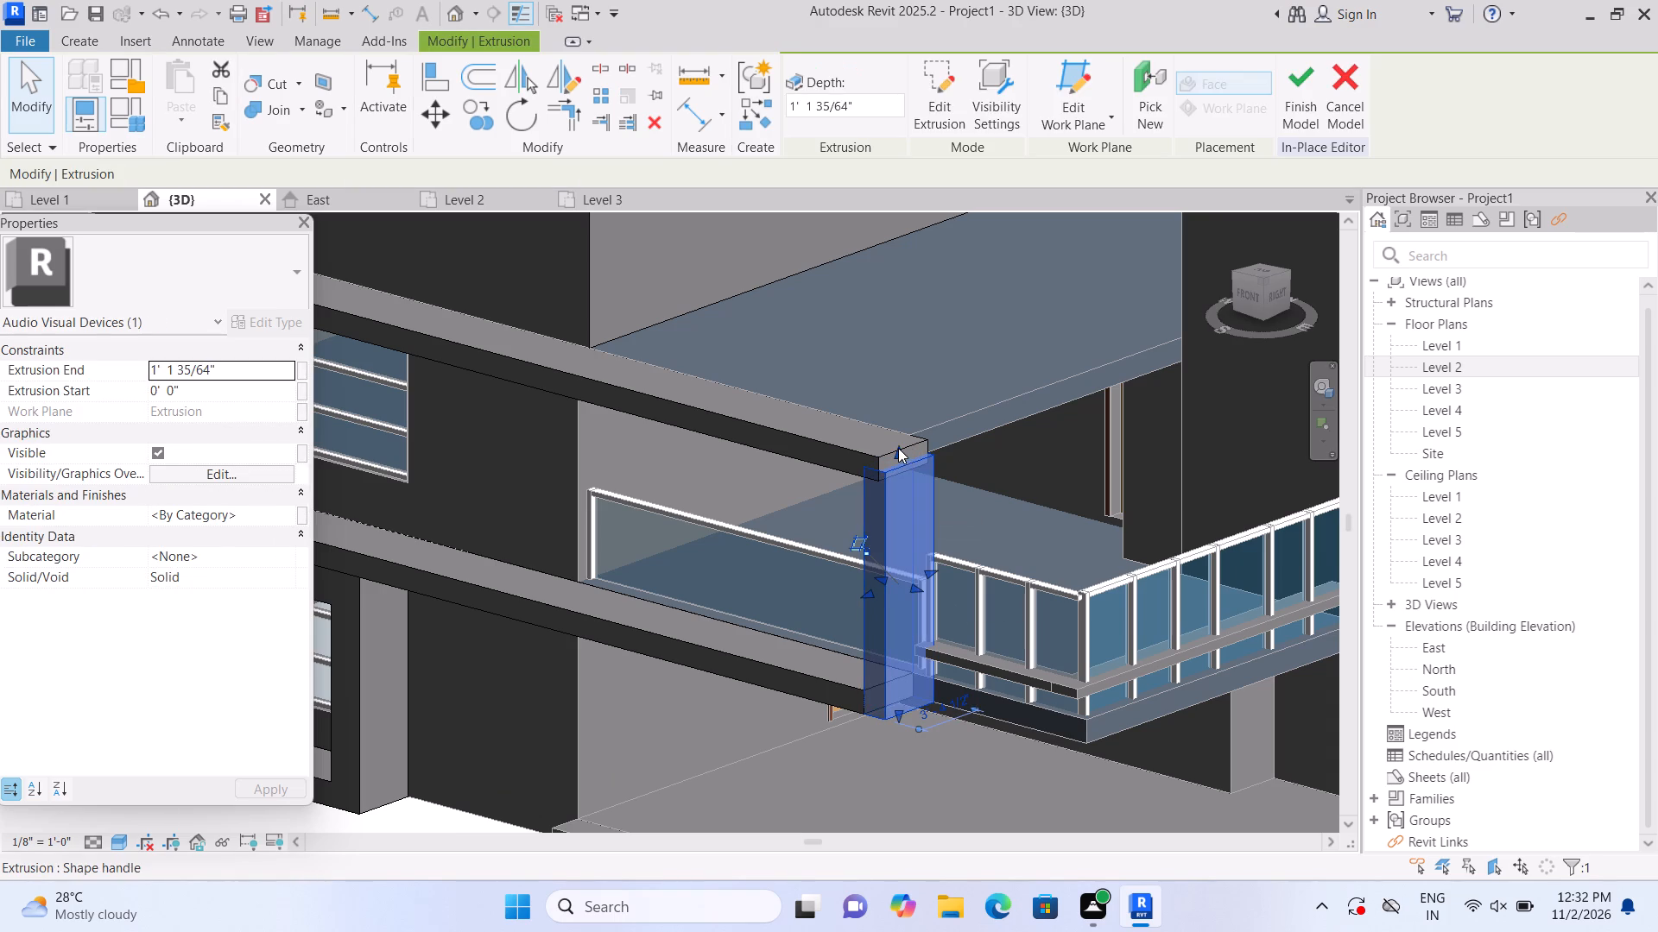
left_click_drag(898, 448, 902, 472)
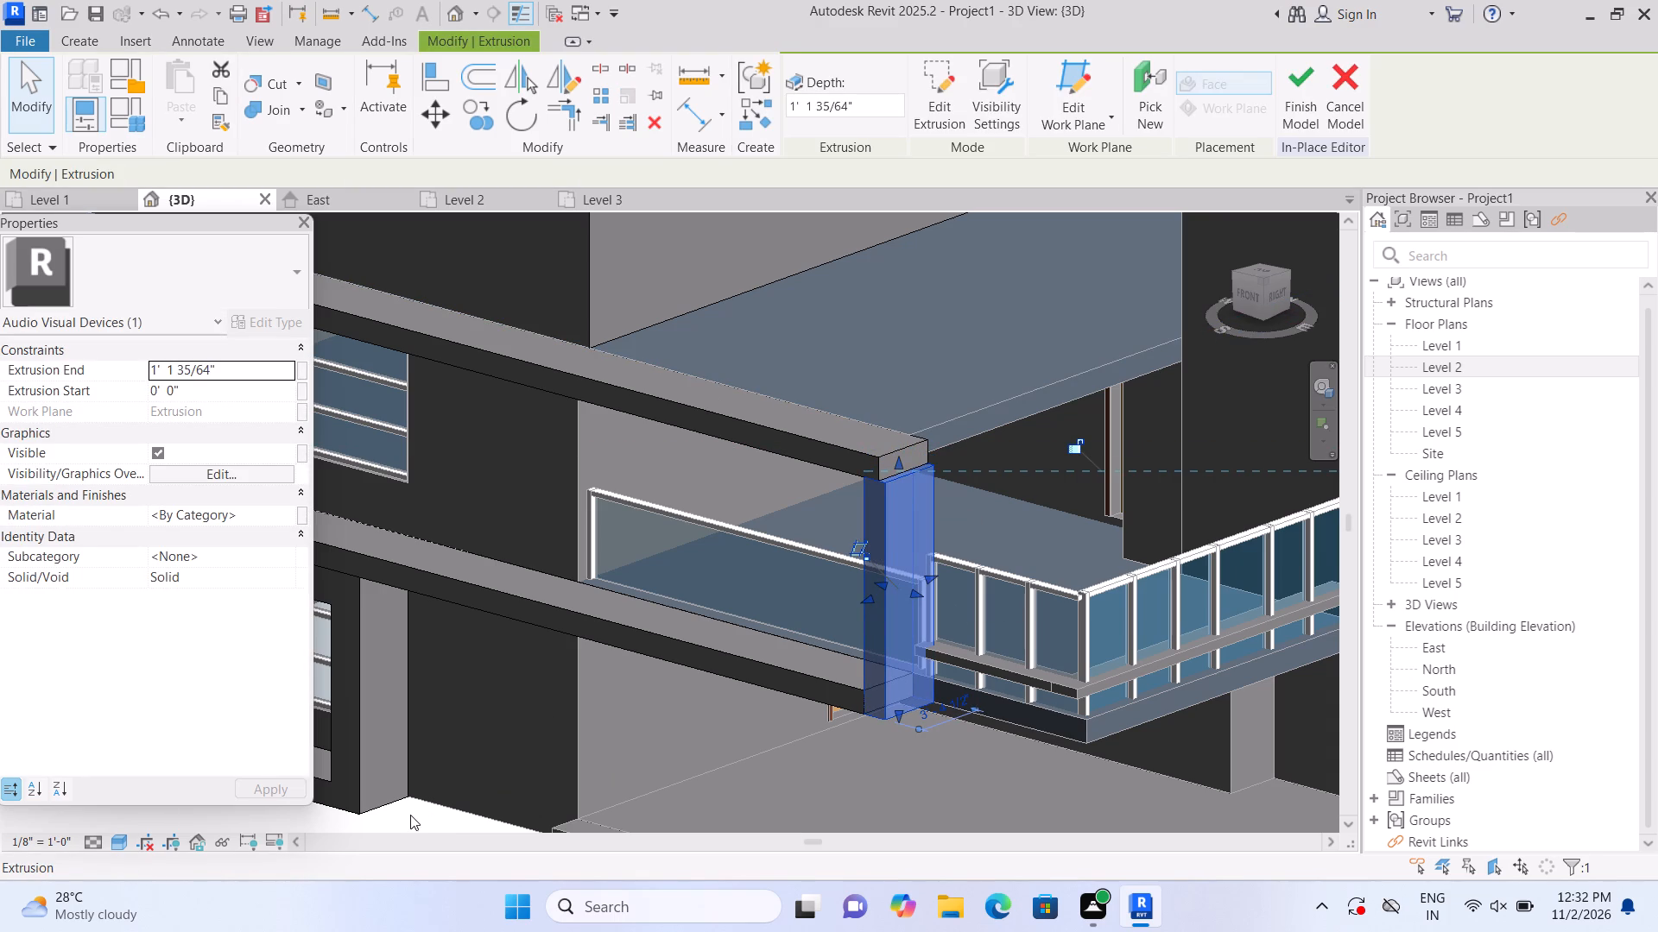
left_click(409, 815)
Stretch the top band's balcony end a little further, flush with the end block's outer face.
left_click(900, 435)
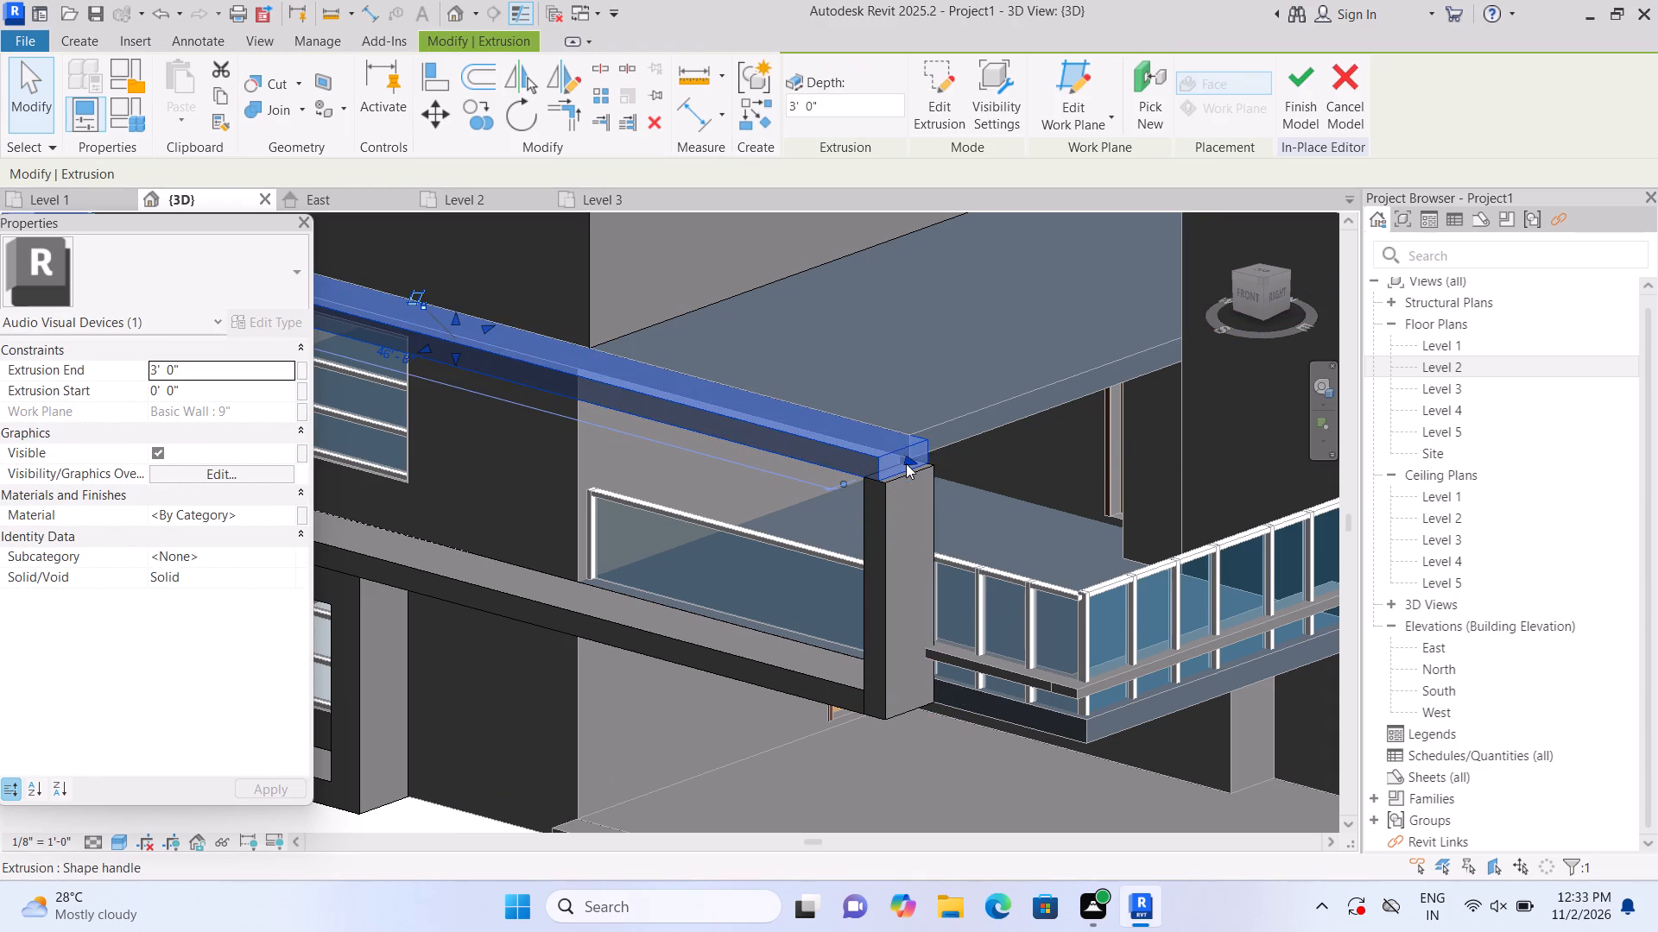
left_click(906, 459)
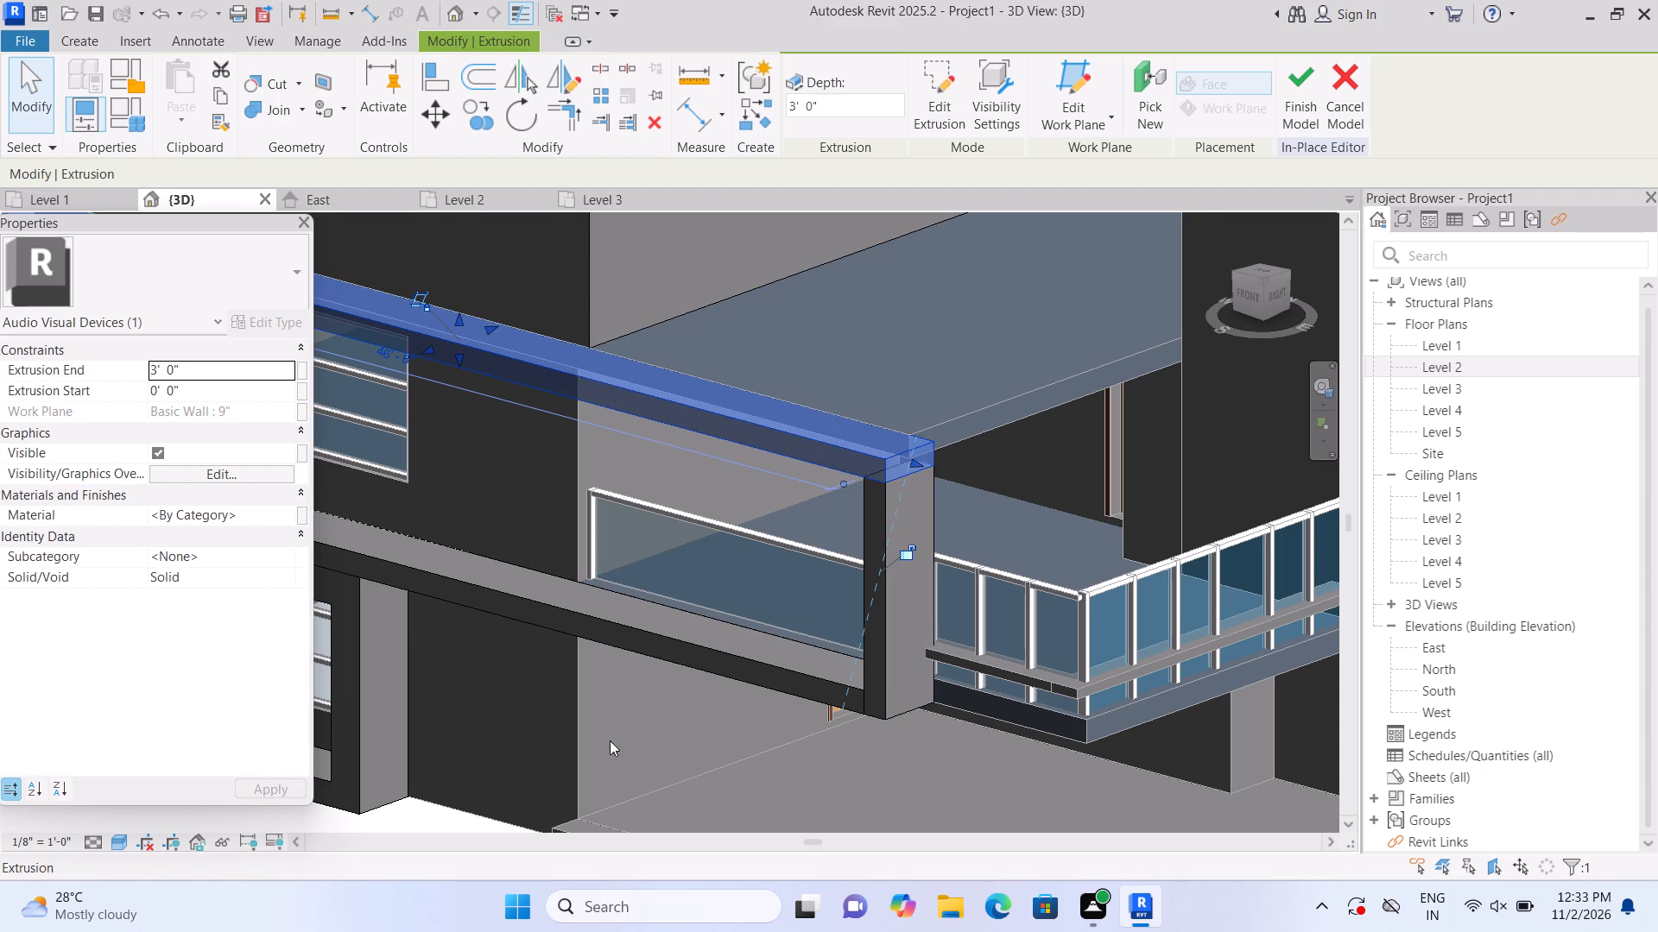
left_click(430, 807)
scroll(430, 807, "down", 5)
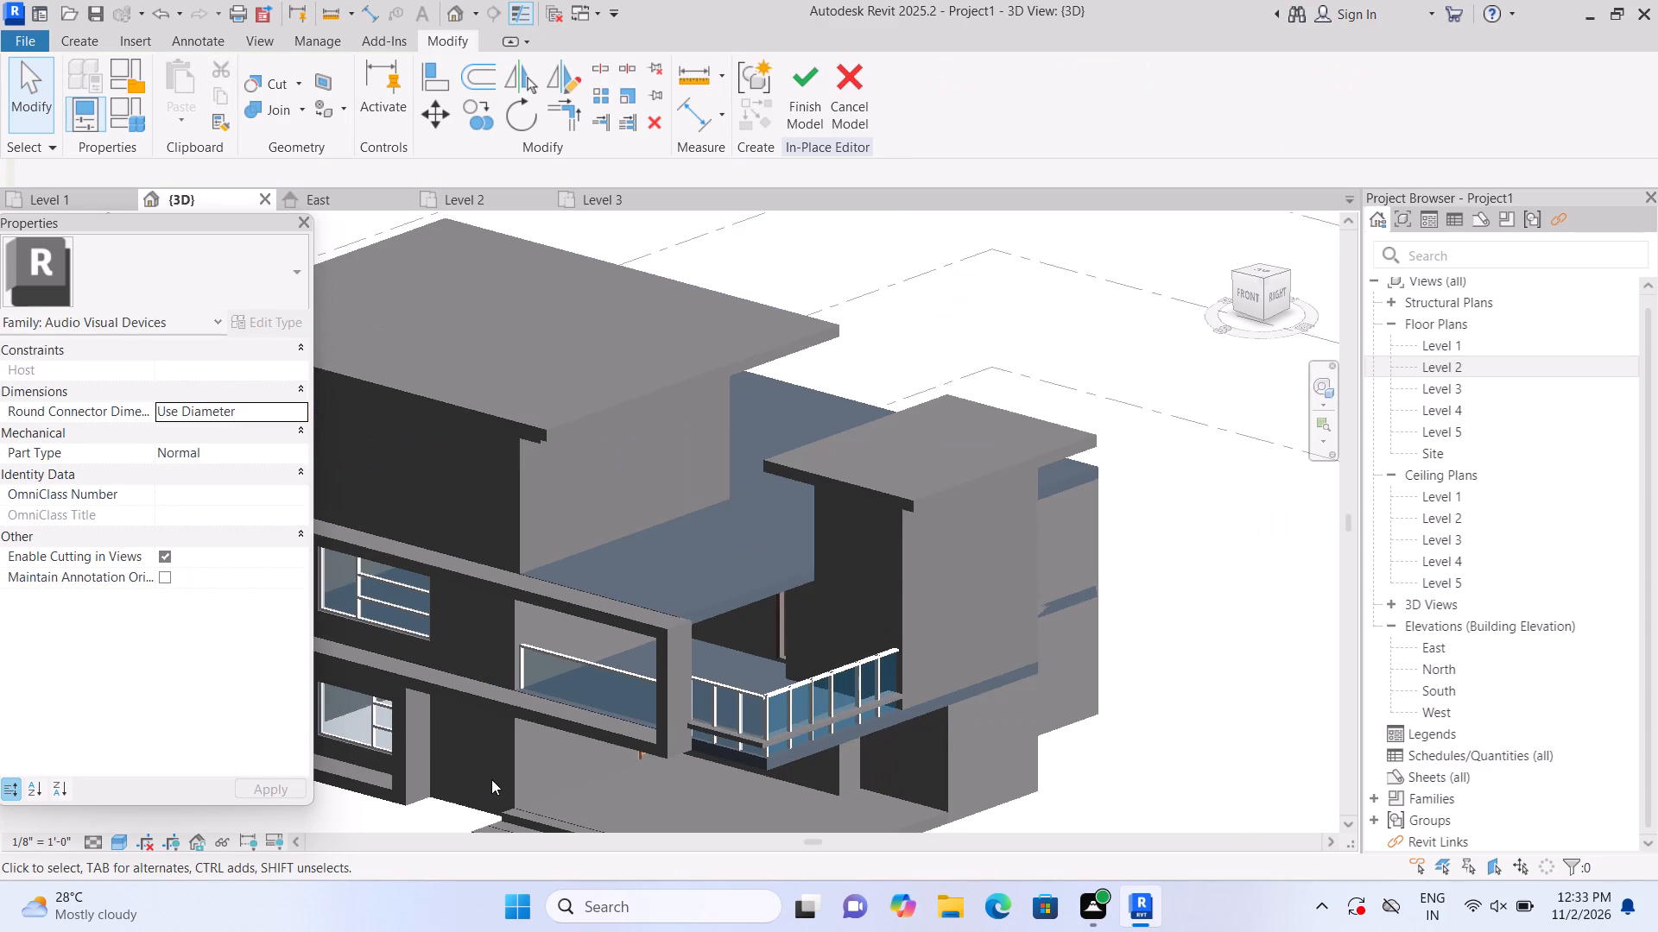
middle_click_drag(584, 725, 738, 647)
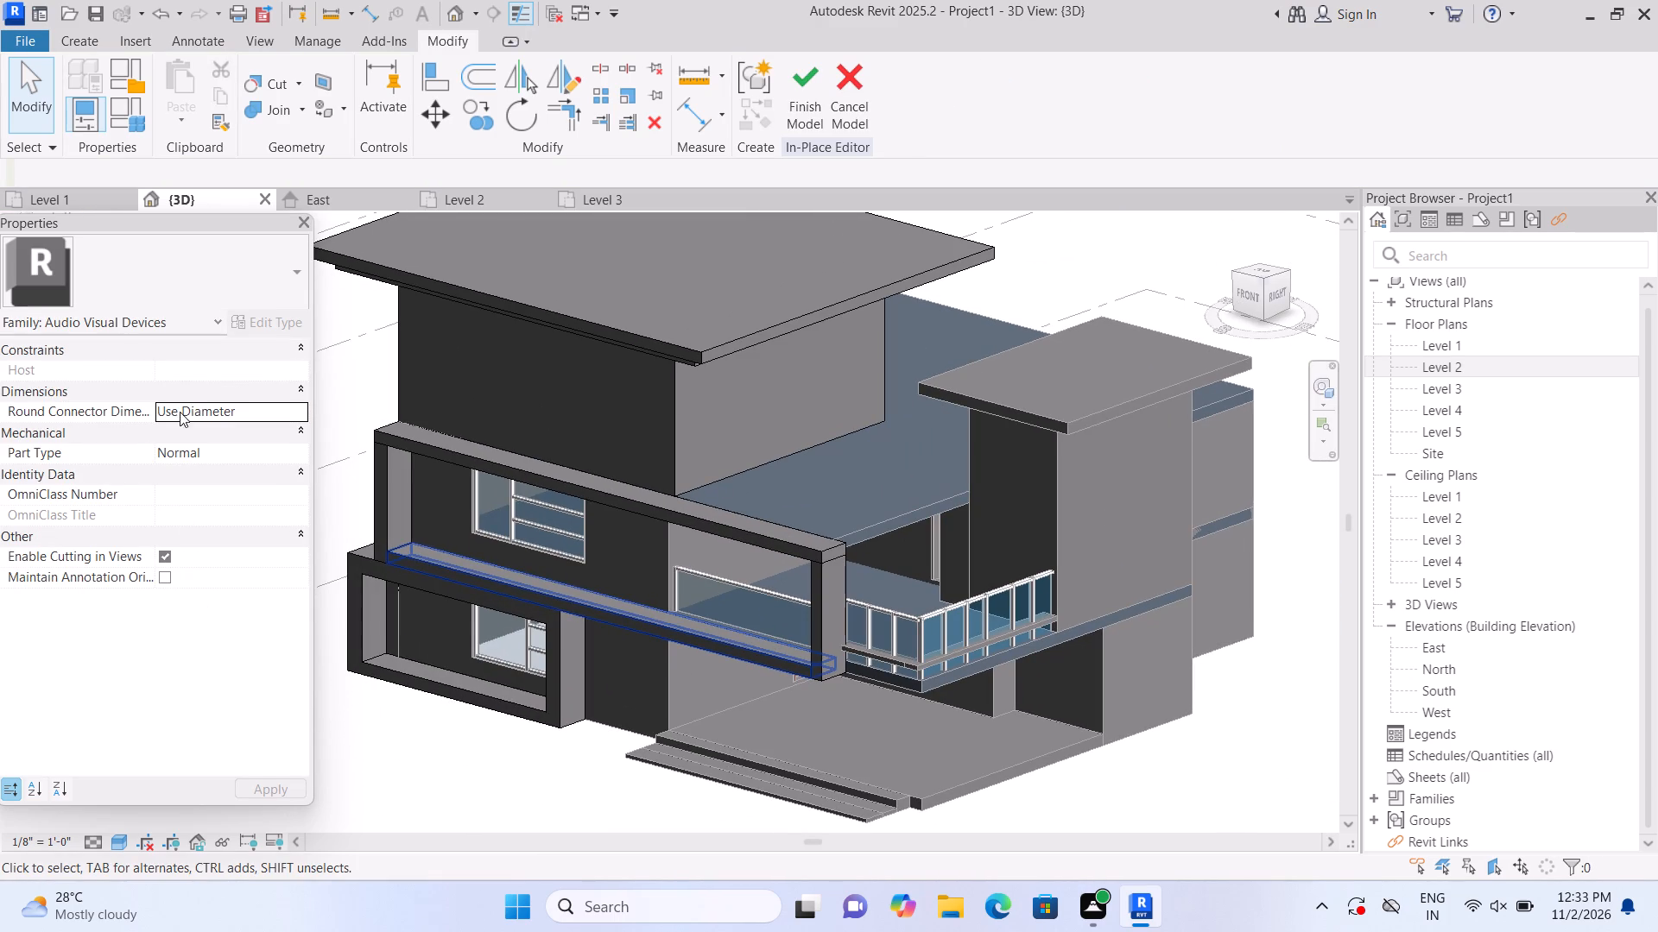
scroll(605, 726, "down", 1)
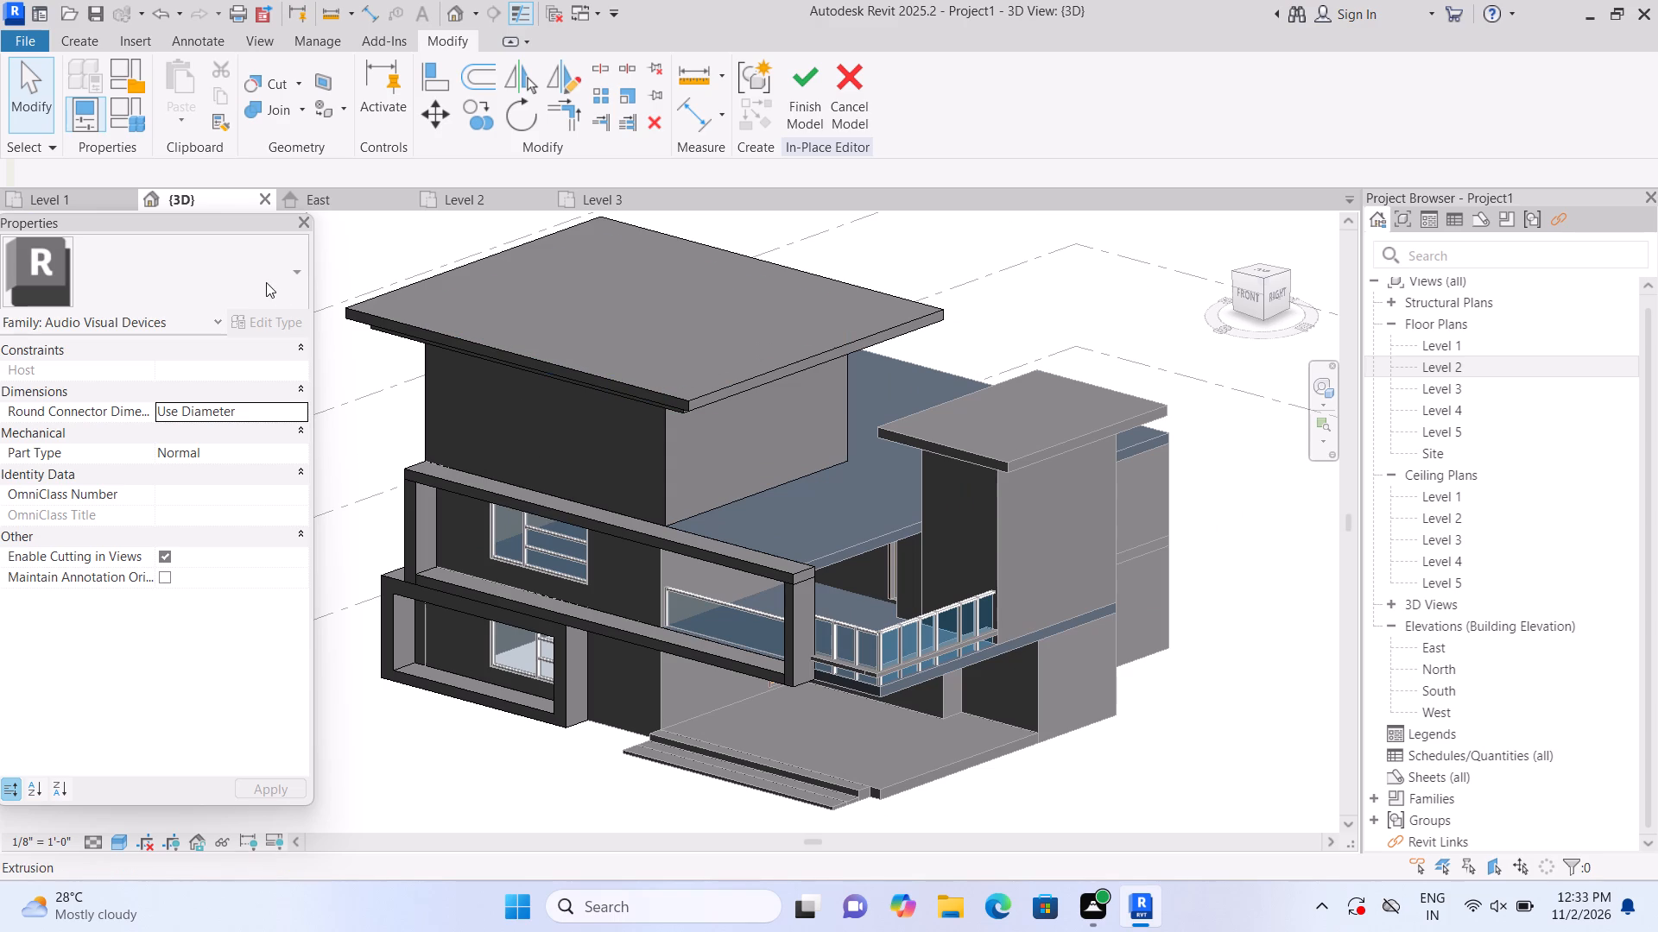
Join the frame's top band to the far vertical strip, the lower band to the balcony-side end block, and that block to the top band.
left_click(299, 101)
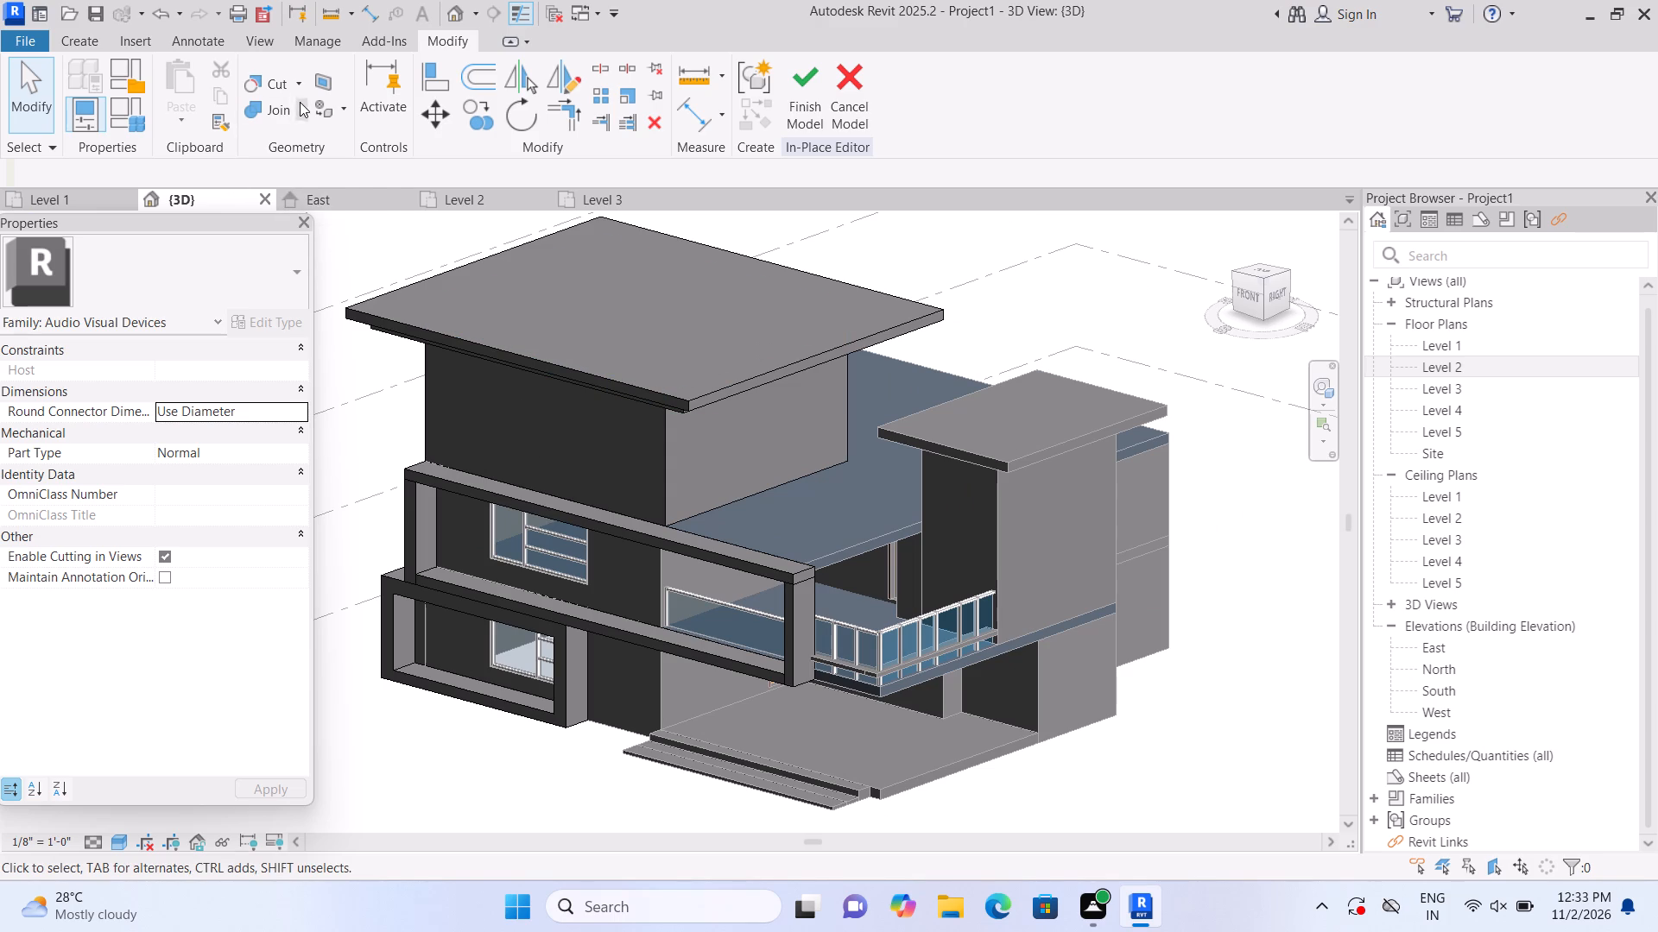
left_click(304, 134)
left_click(607, 520)
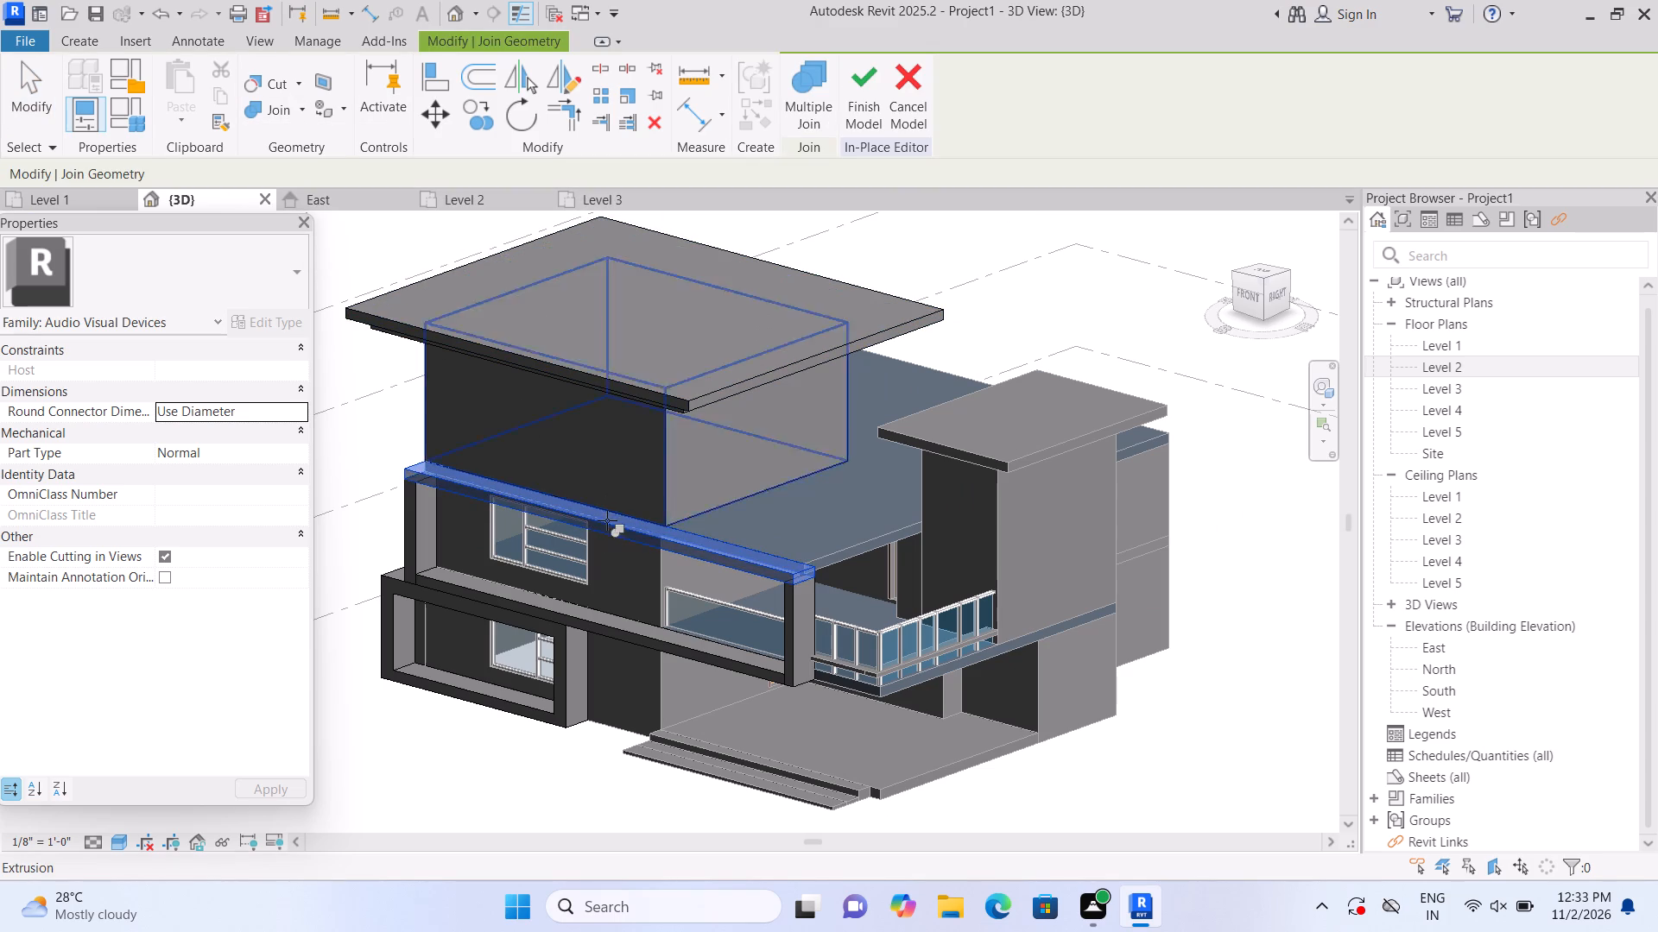
left_click(434, 546)
left_click(480, 597)
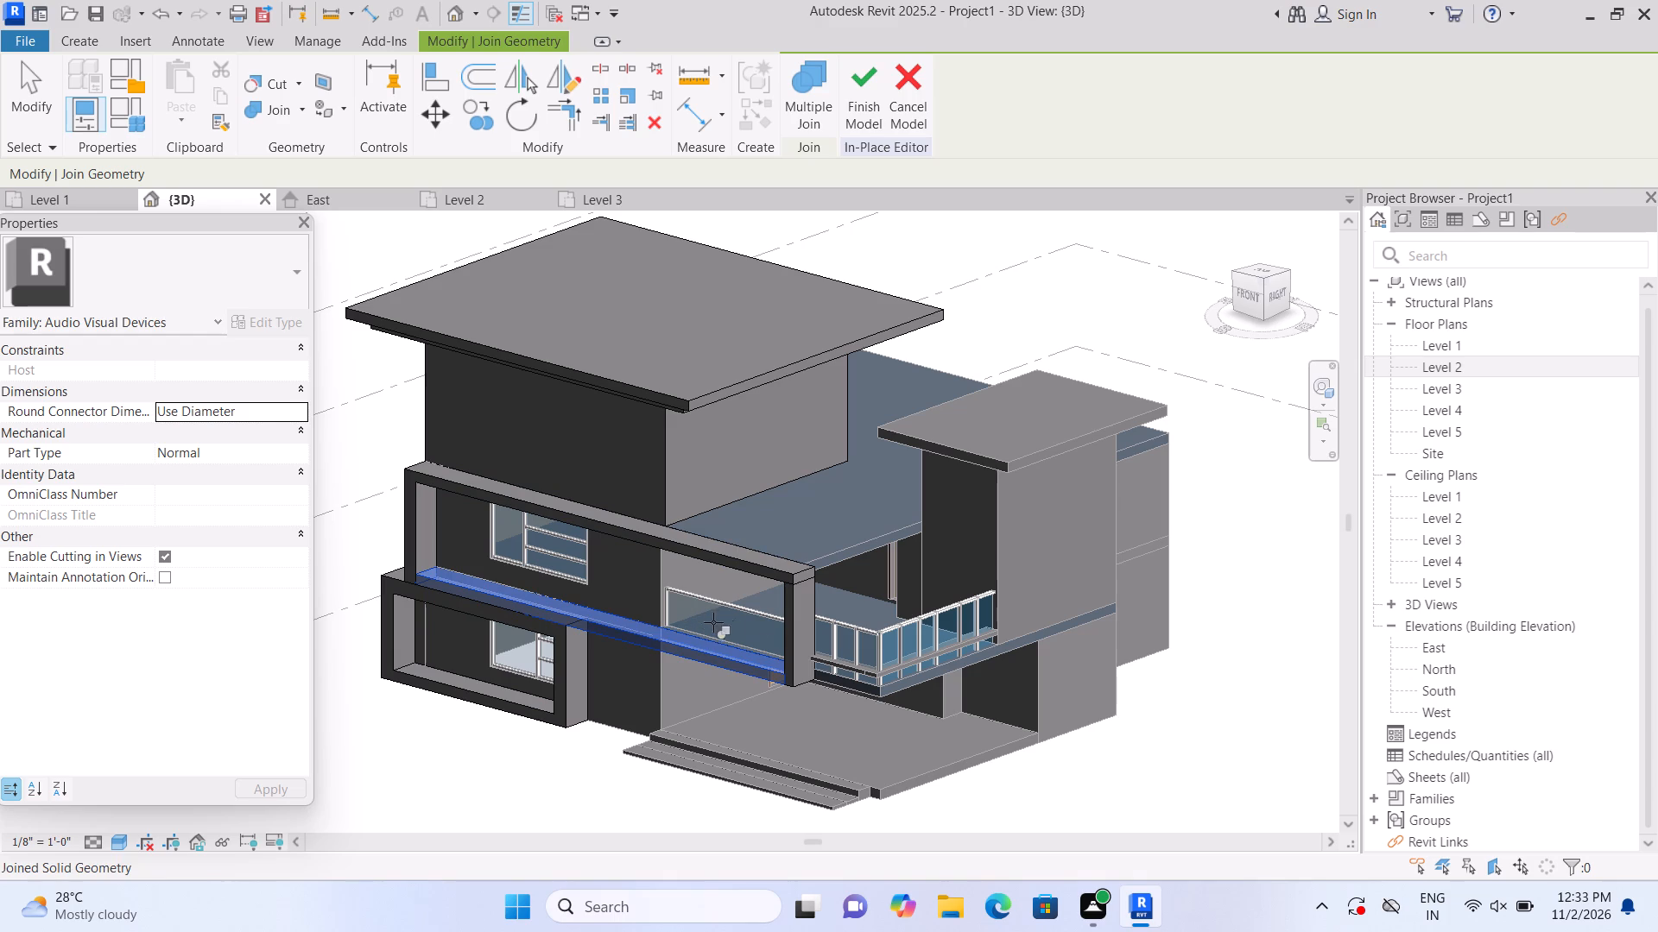
left_click(799, 614)
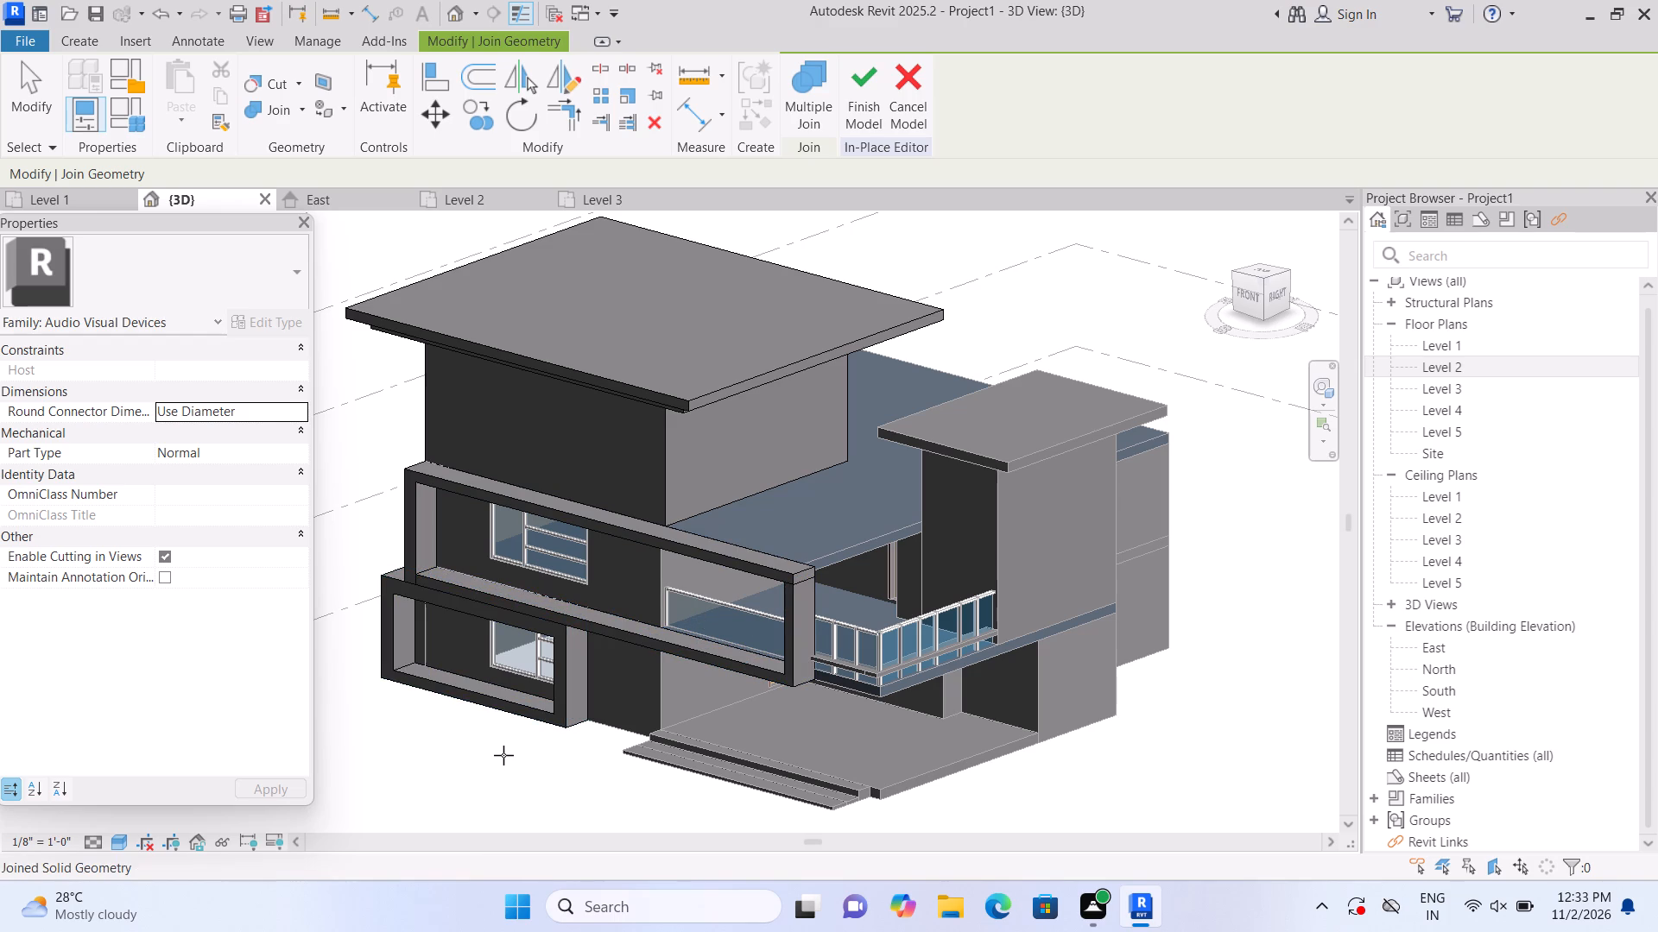
scroll(503, 755, "up", 2)
scroll(716, 649, "up", 1)
scroll(869, 558, "up", 2)
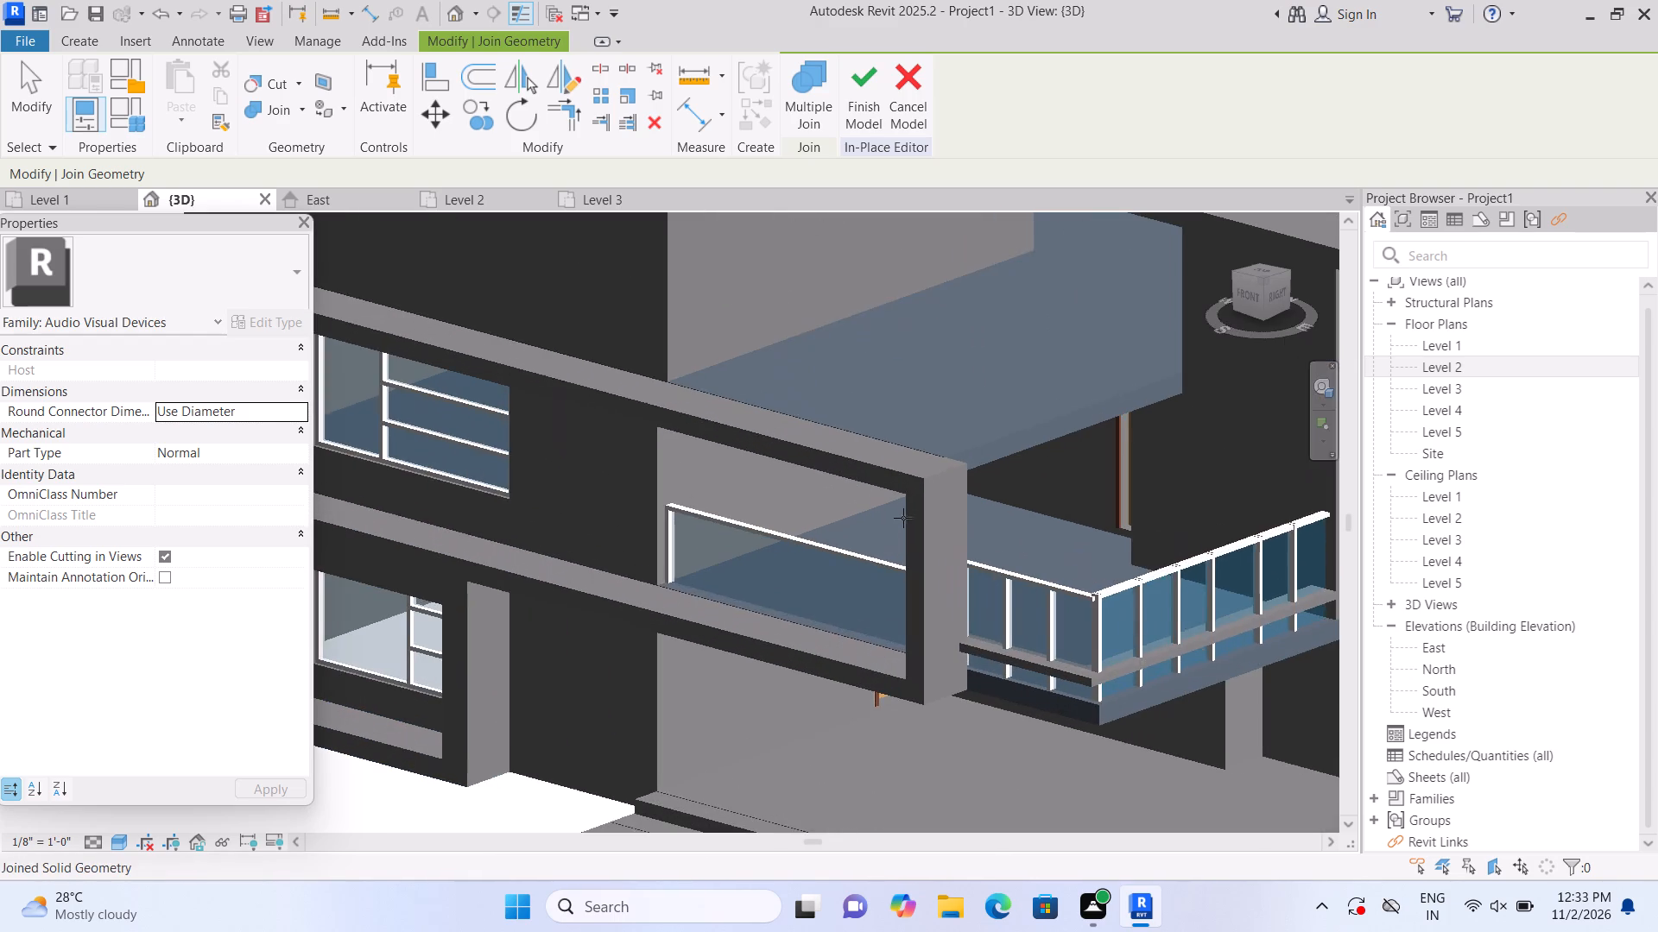
left_click(921, 504)
left_click(889, 462)
scroll(923, 536, "down", 3)
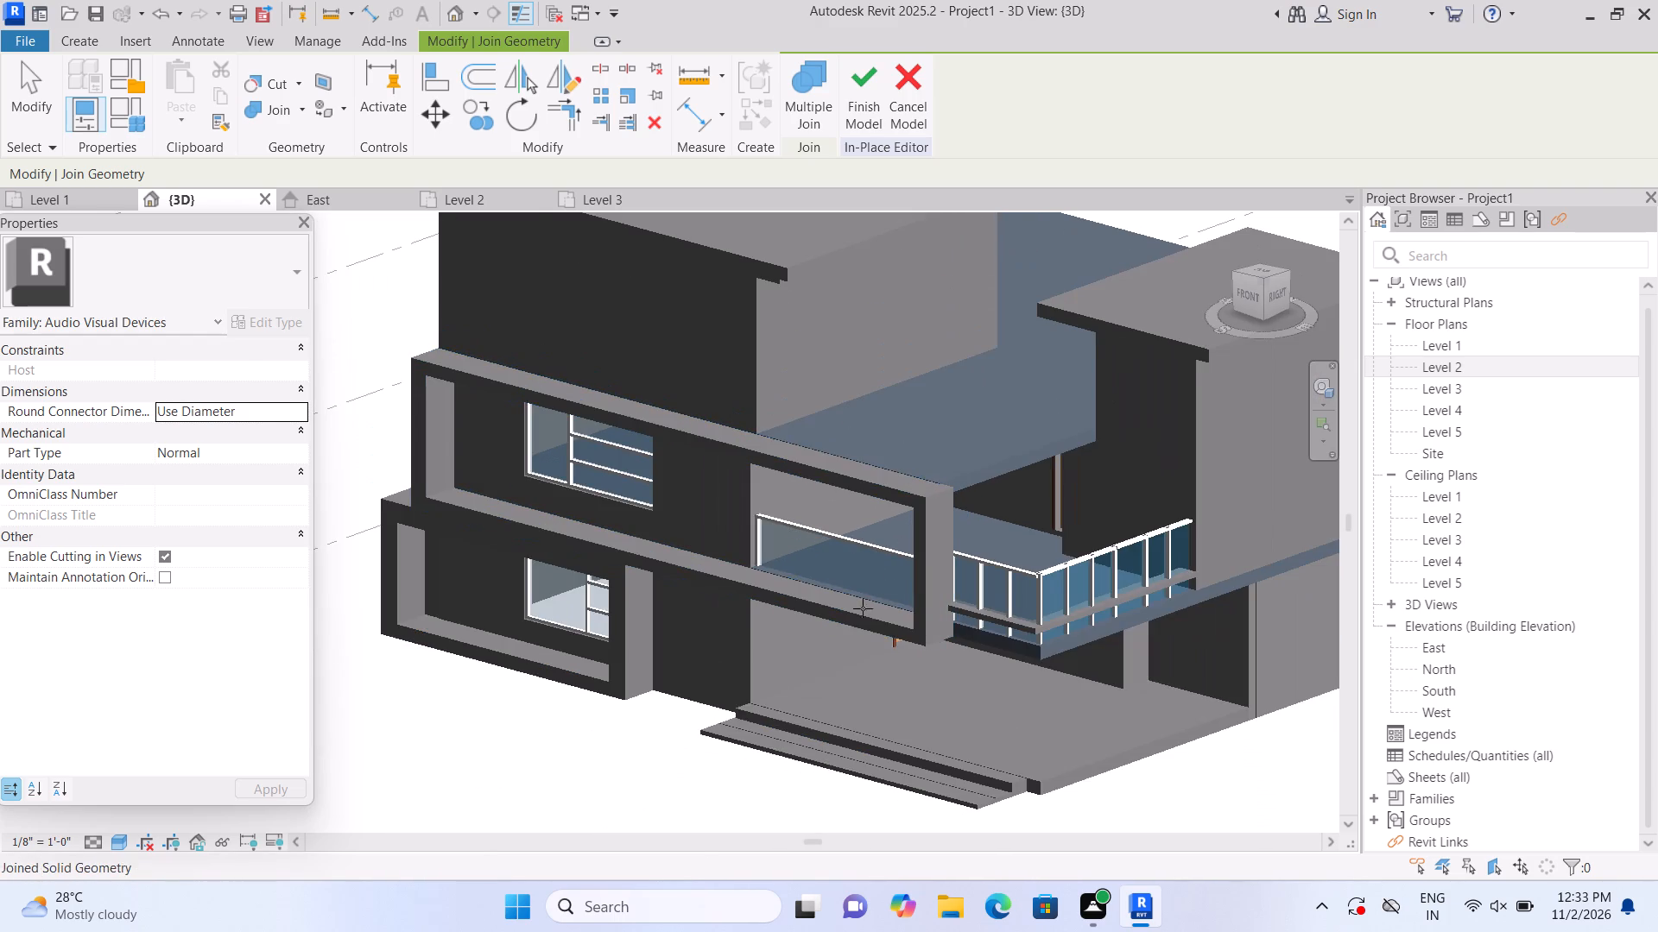
scroll(583, 754, "down", 2)
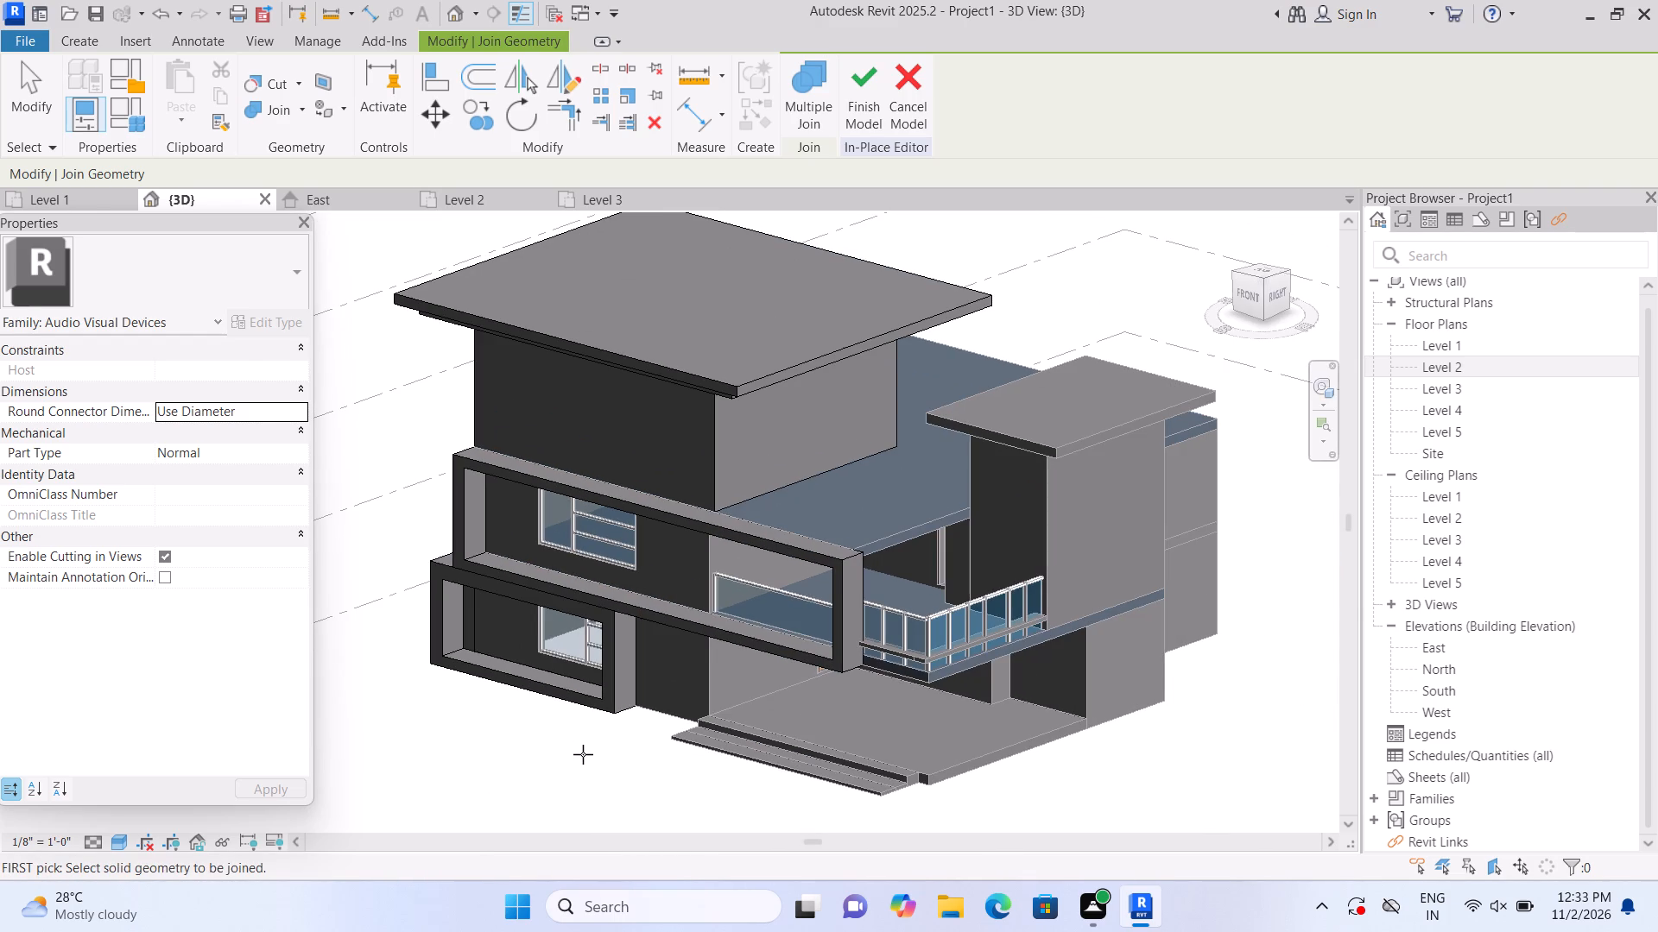
key("Escape")
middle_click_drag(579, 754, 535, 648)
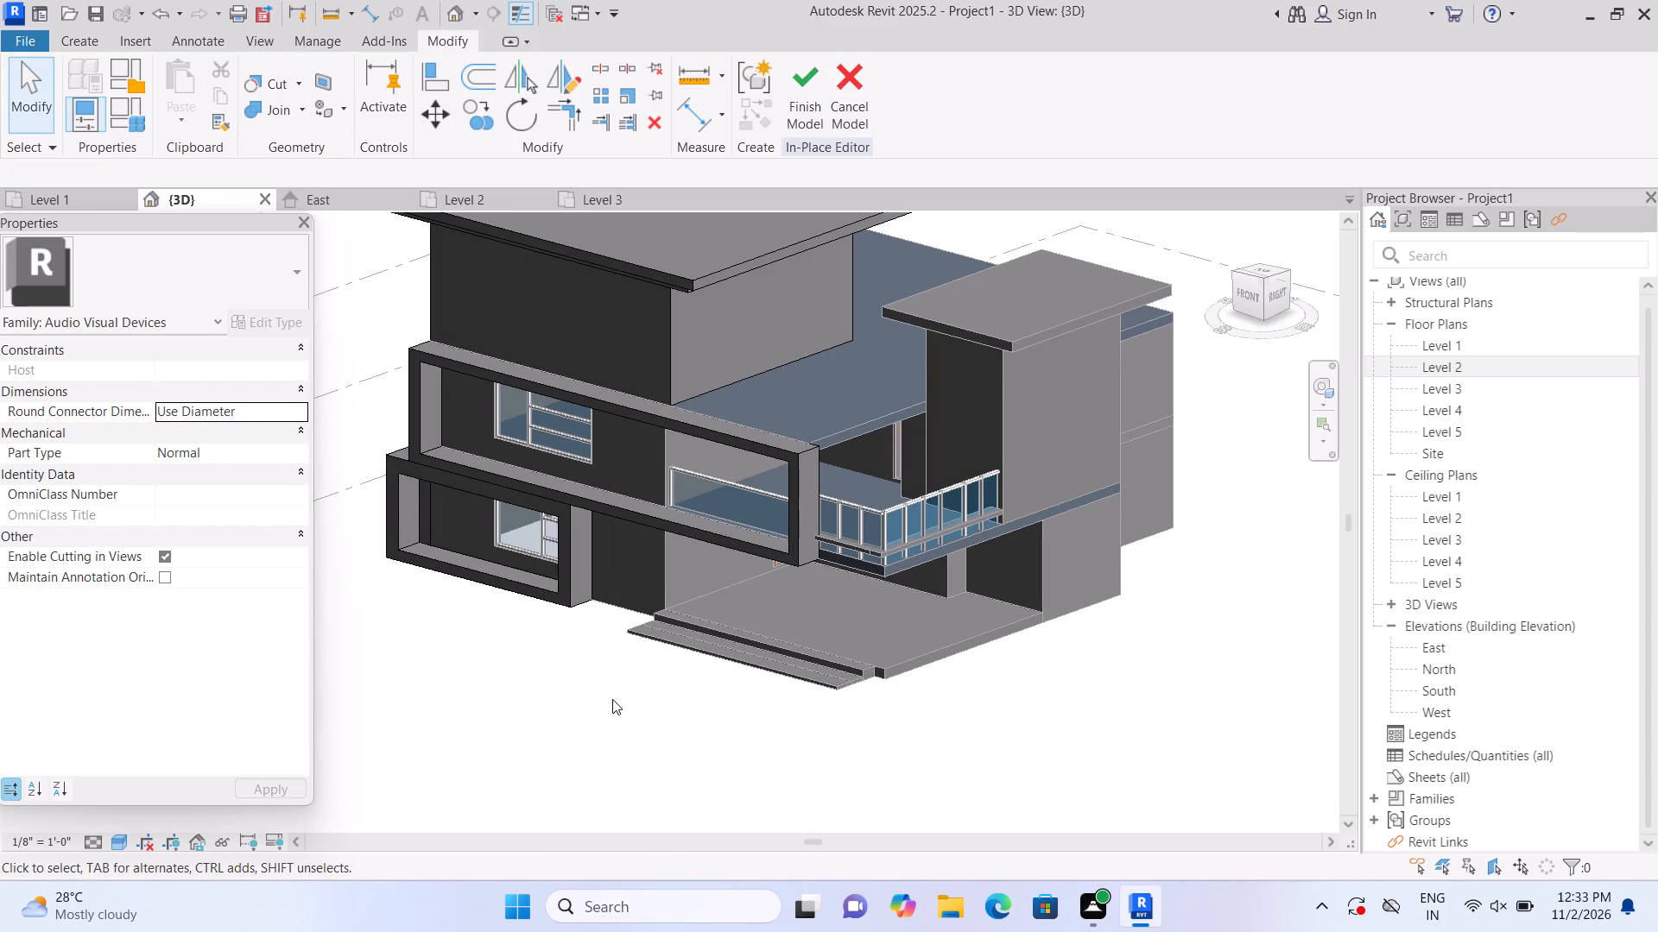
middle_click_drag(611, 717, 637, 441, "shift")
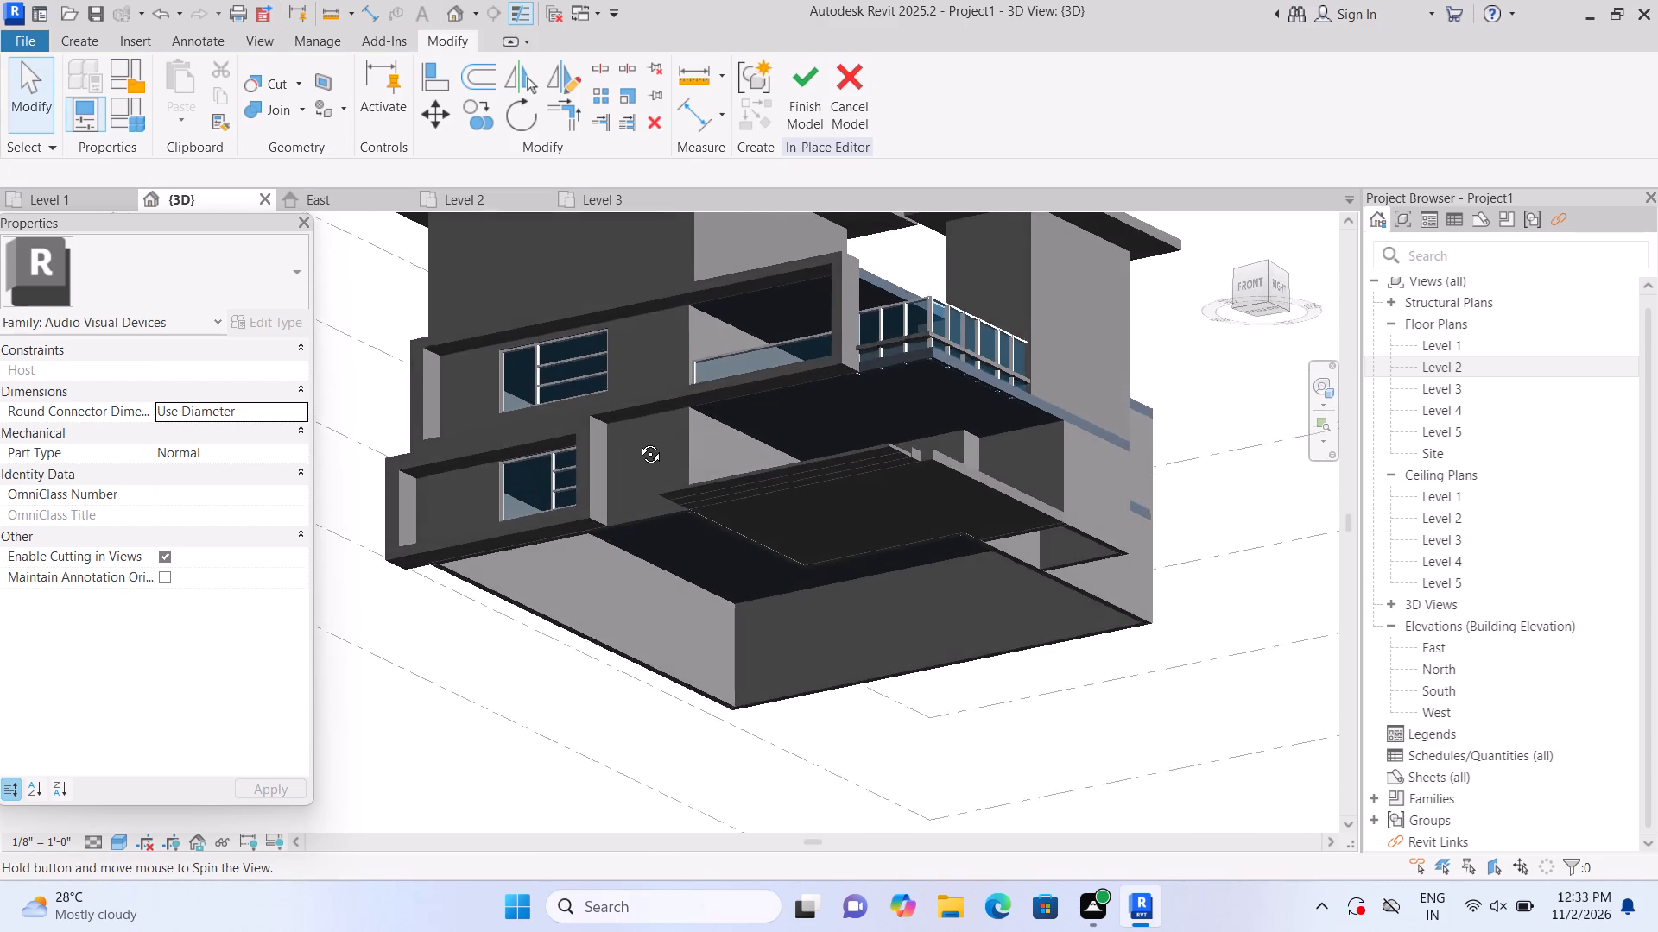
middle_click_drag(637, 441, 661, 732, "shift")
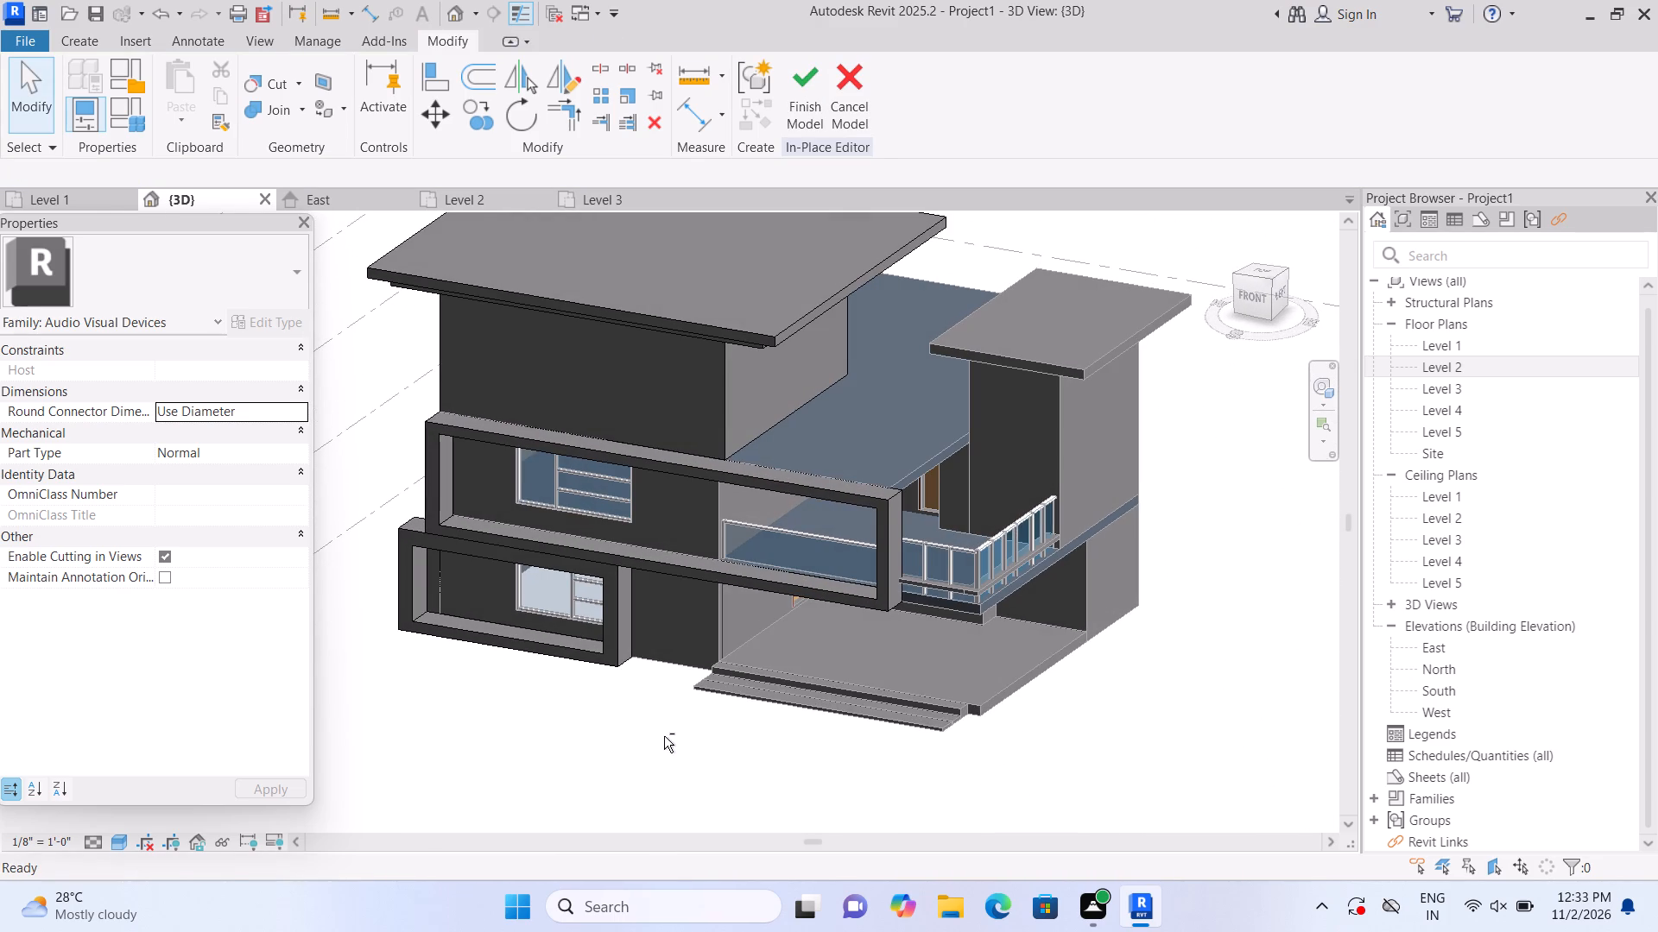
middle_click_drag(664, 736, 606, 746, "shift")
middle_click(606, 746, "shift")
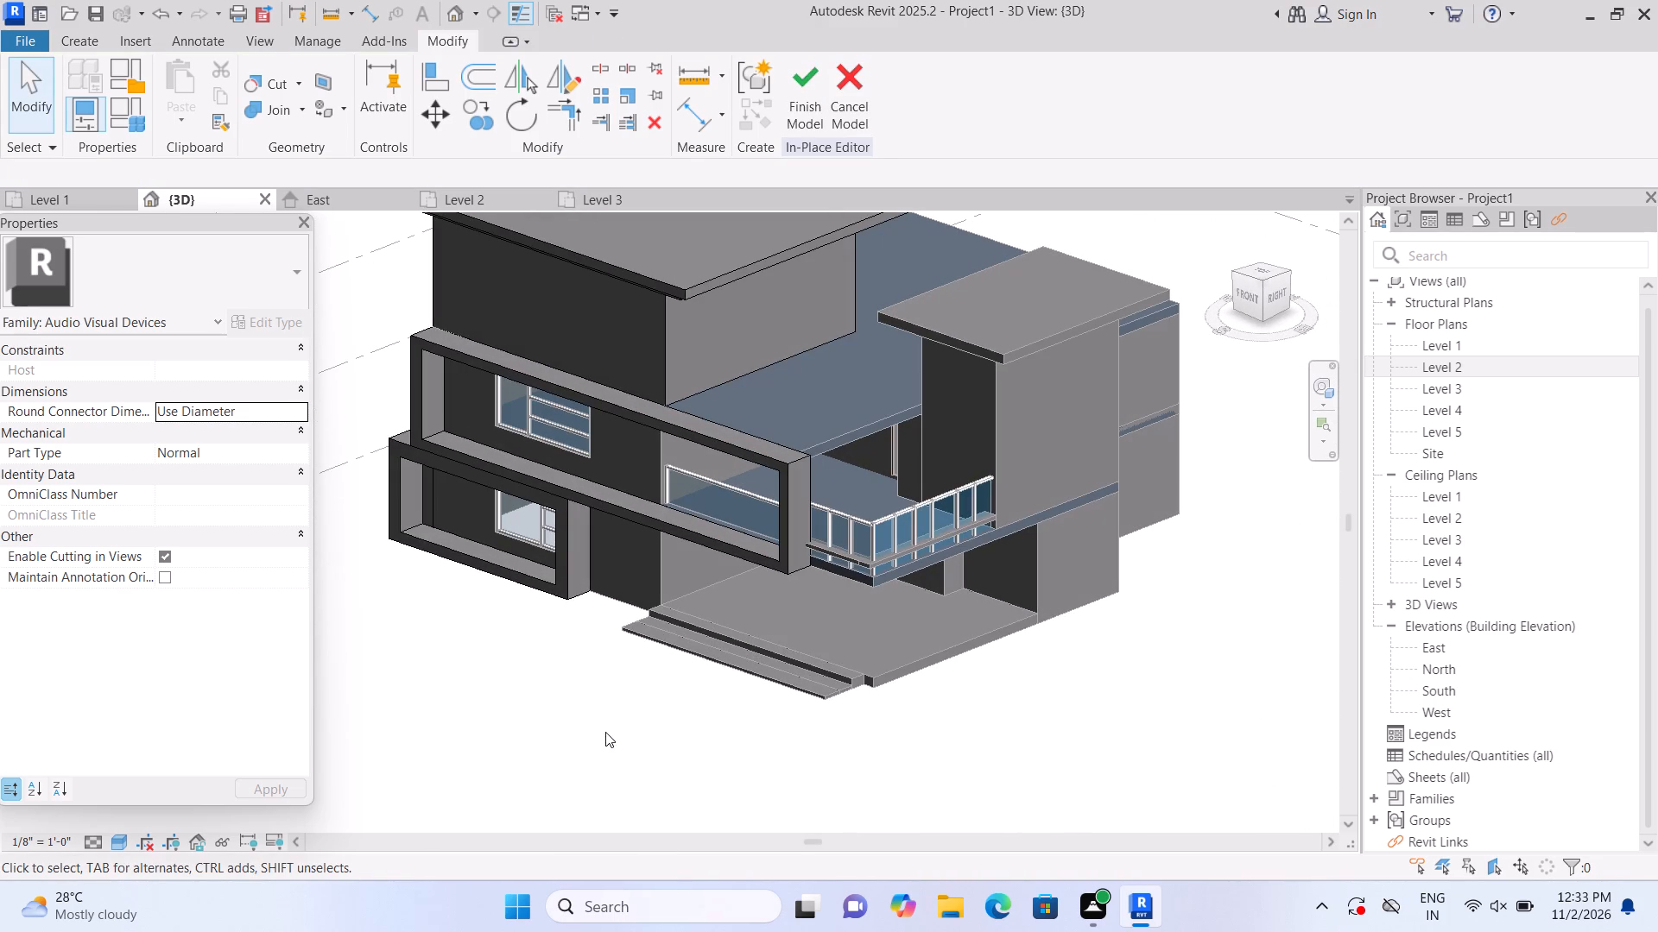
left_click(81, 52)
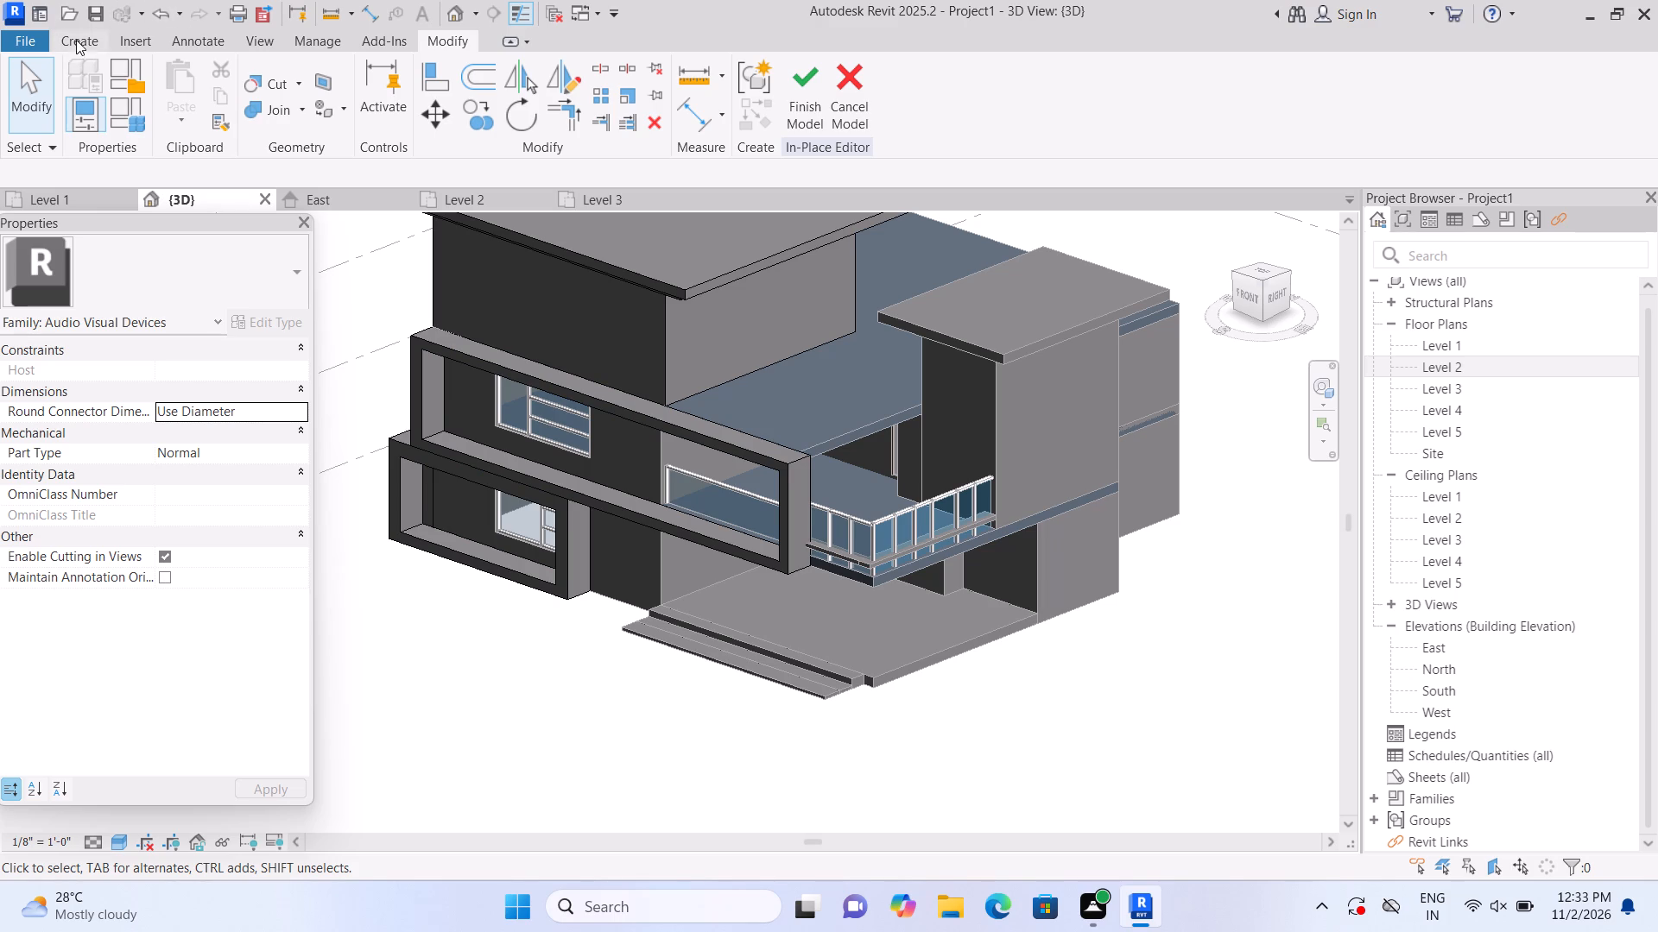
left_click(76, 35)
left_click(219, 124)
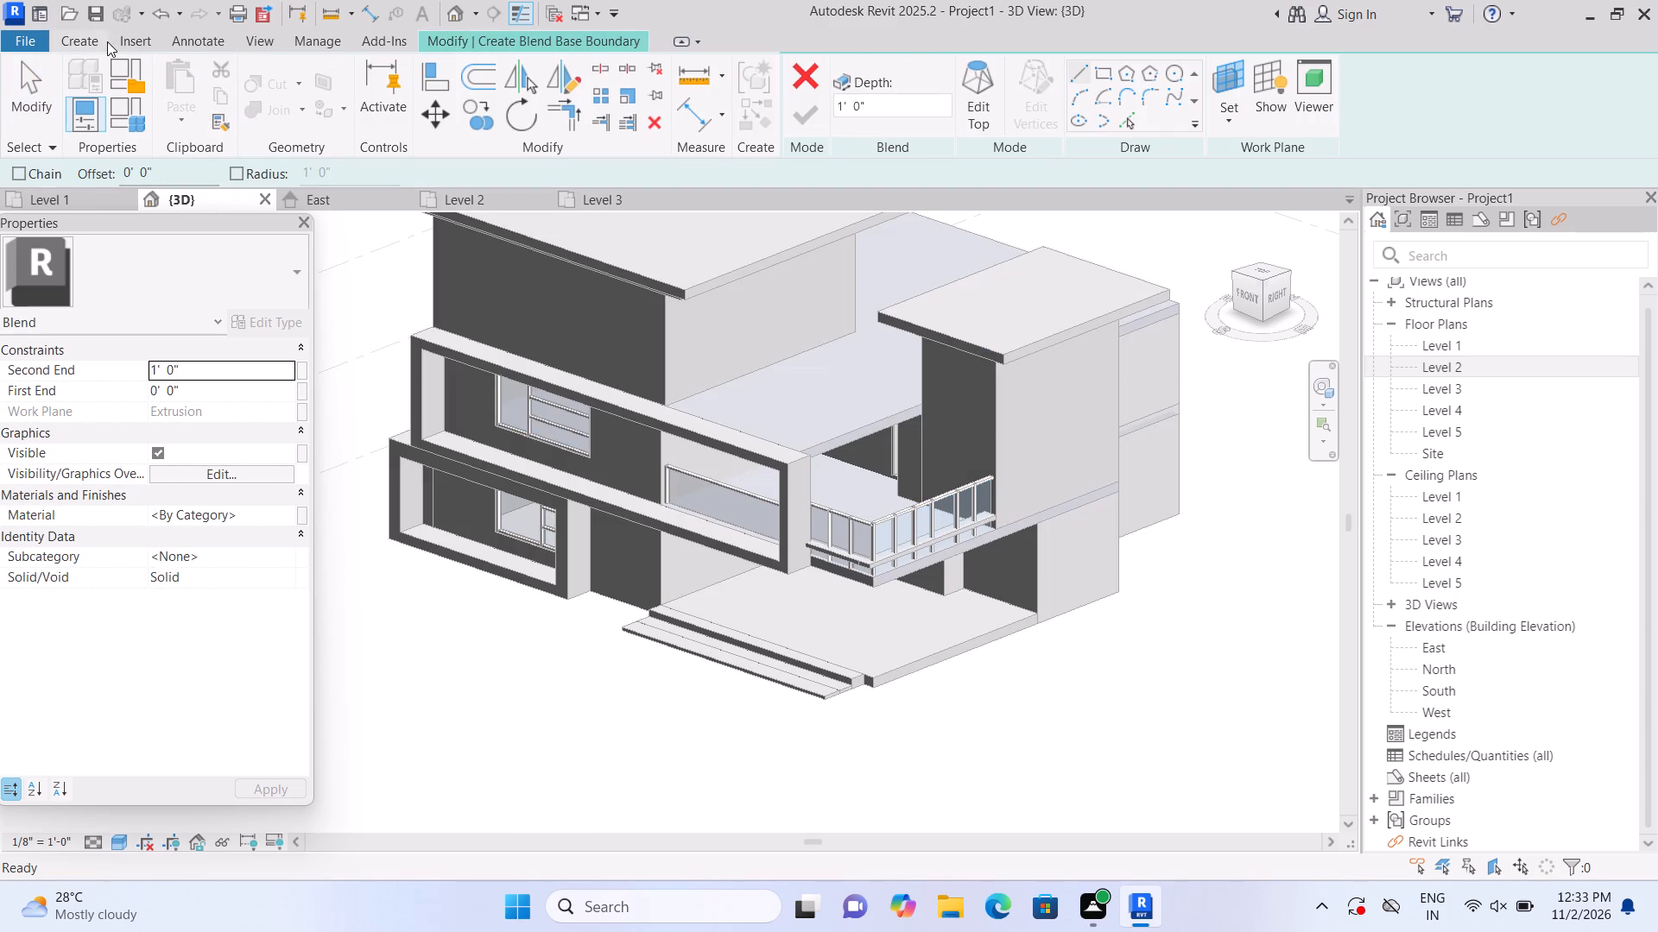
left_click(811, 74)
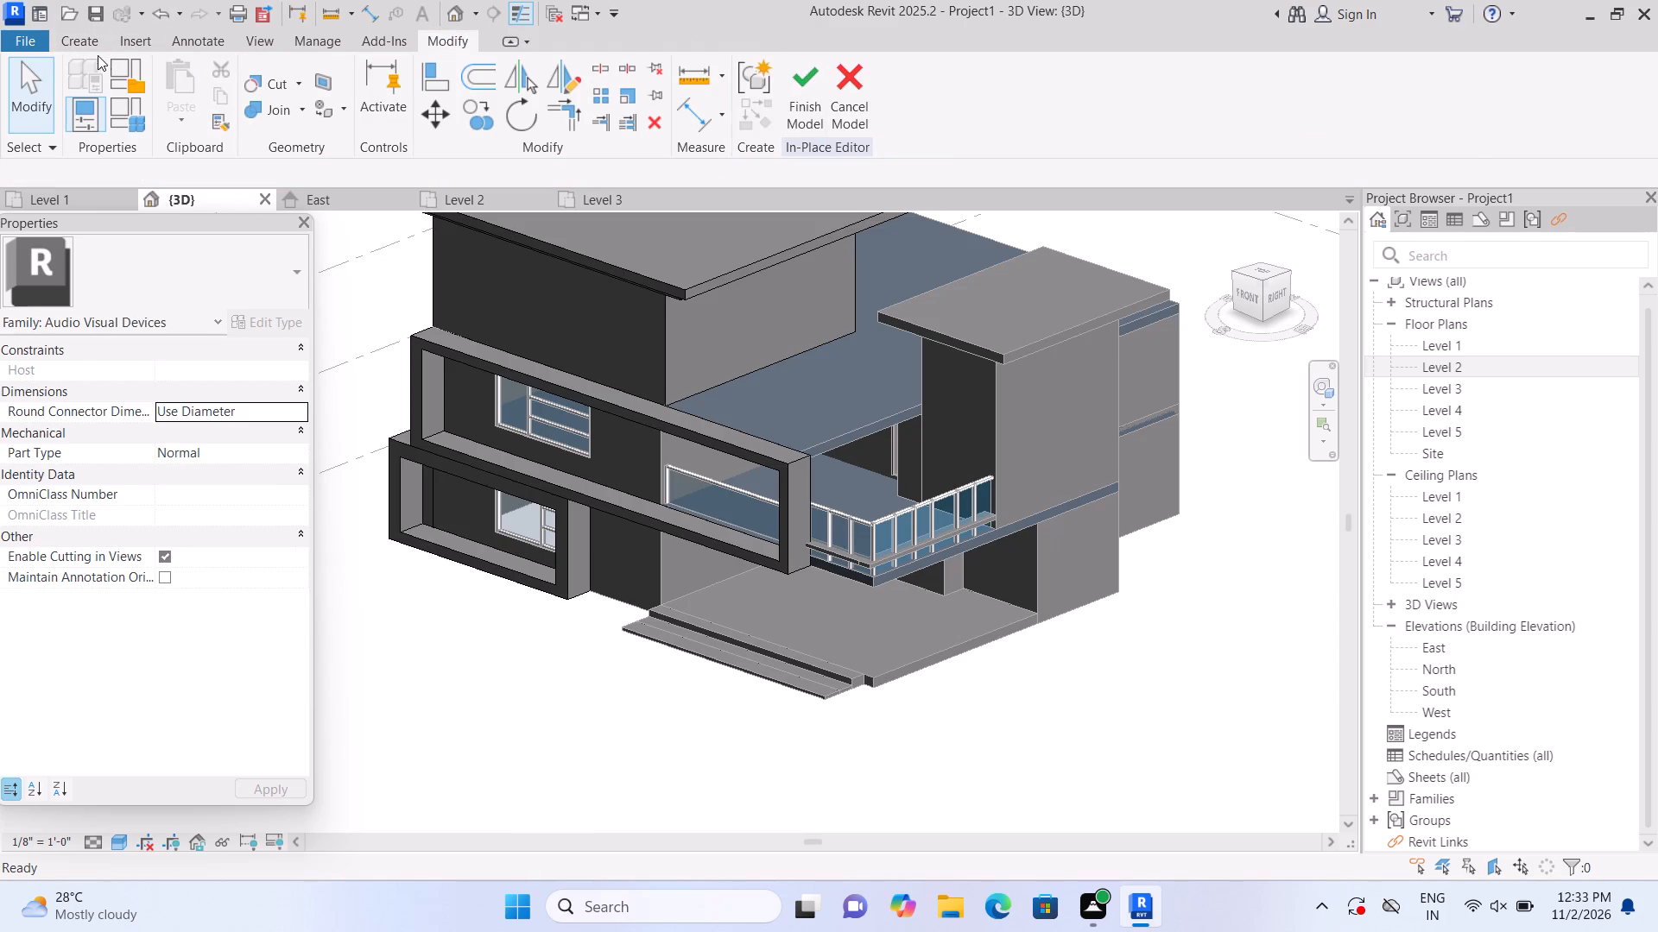
Create a 3' deep extrusion from a rectangle about 1' 7" by 1' 0" on the upper porch step's balcony-side end face.
left_click(93, 47)
left_click(192, 79)
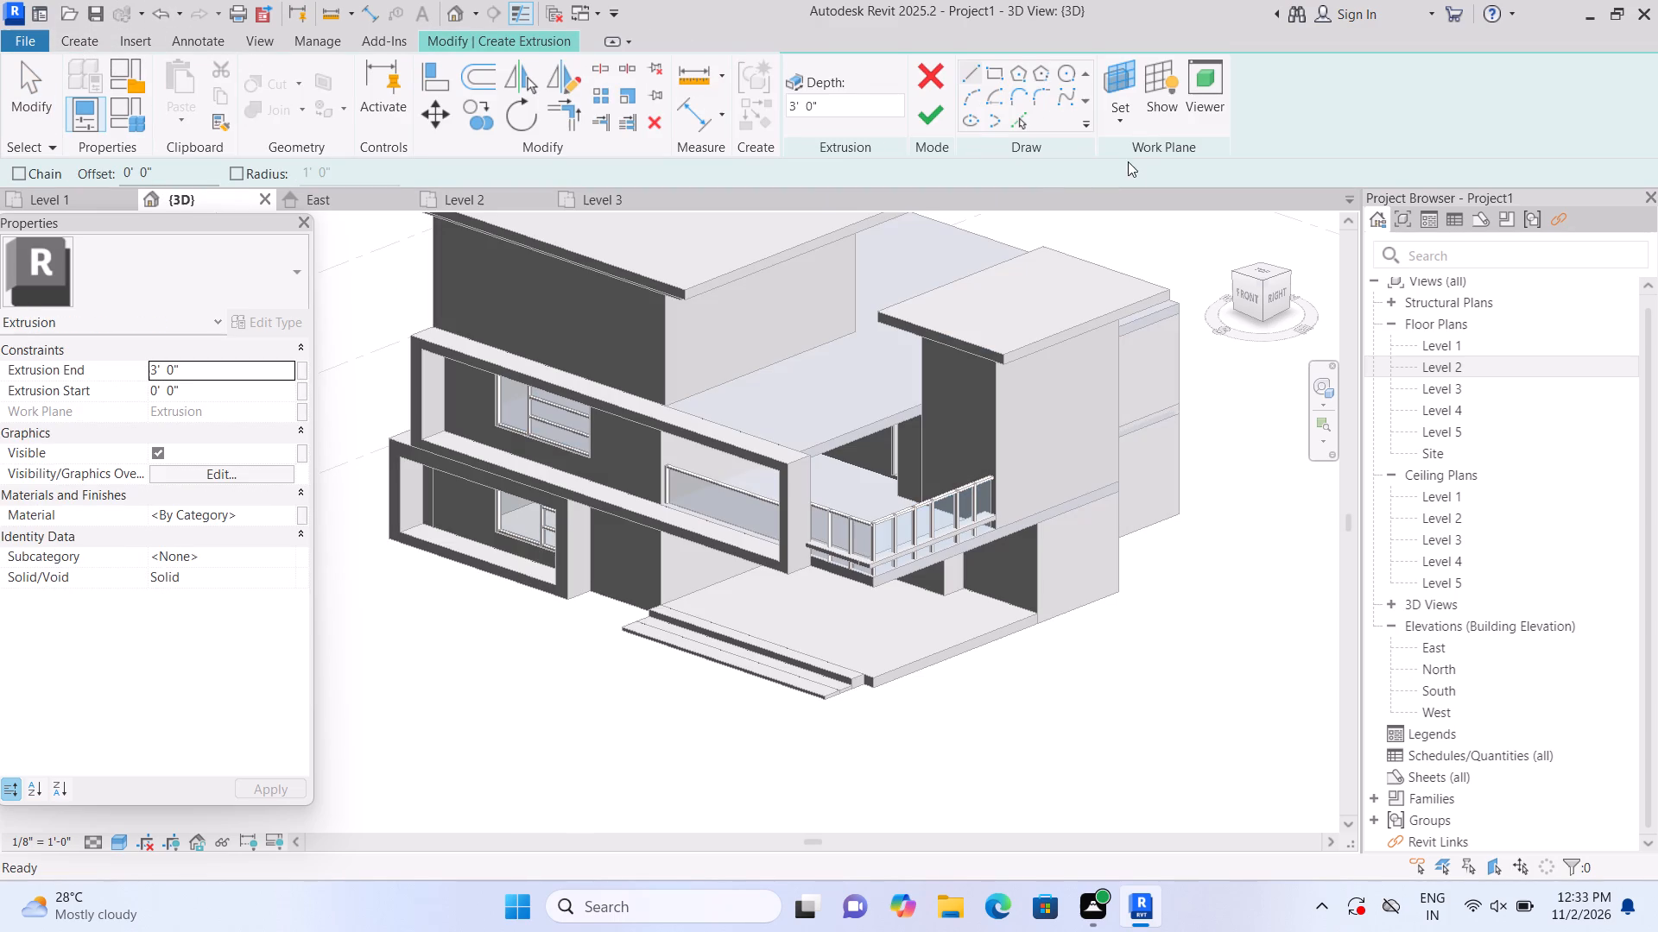
left_click(1118, 122)
left_click(1136, 189)
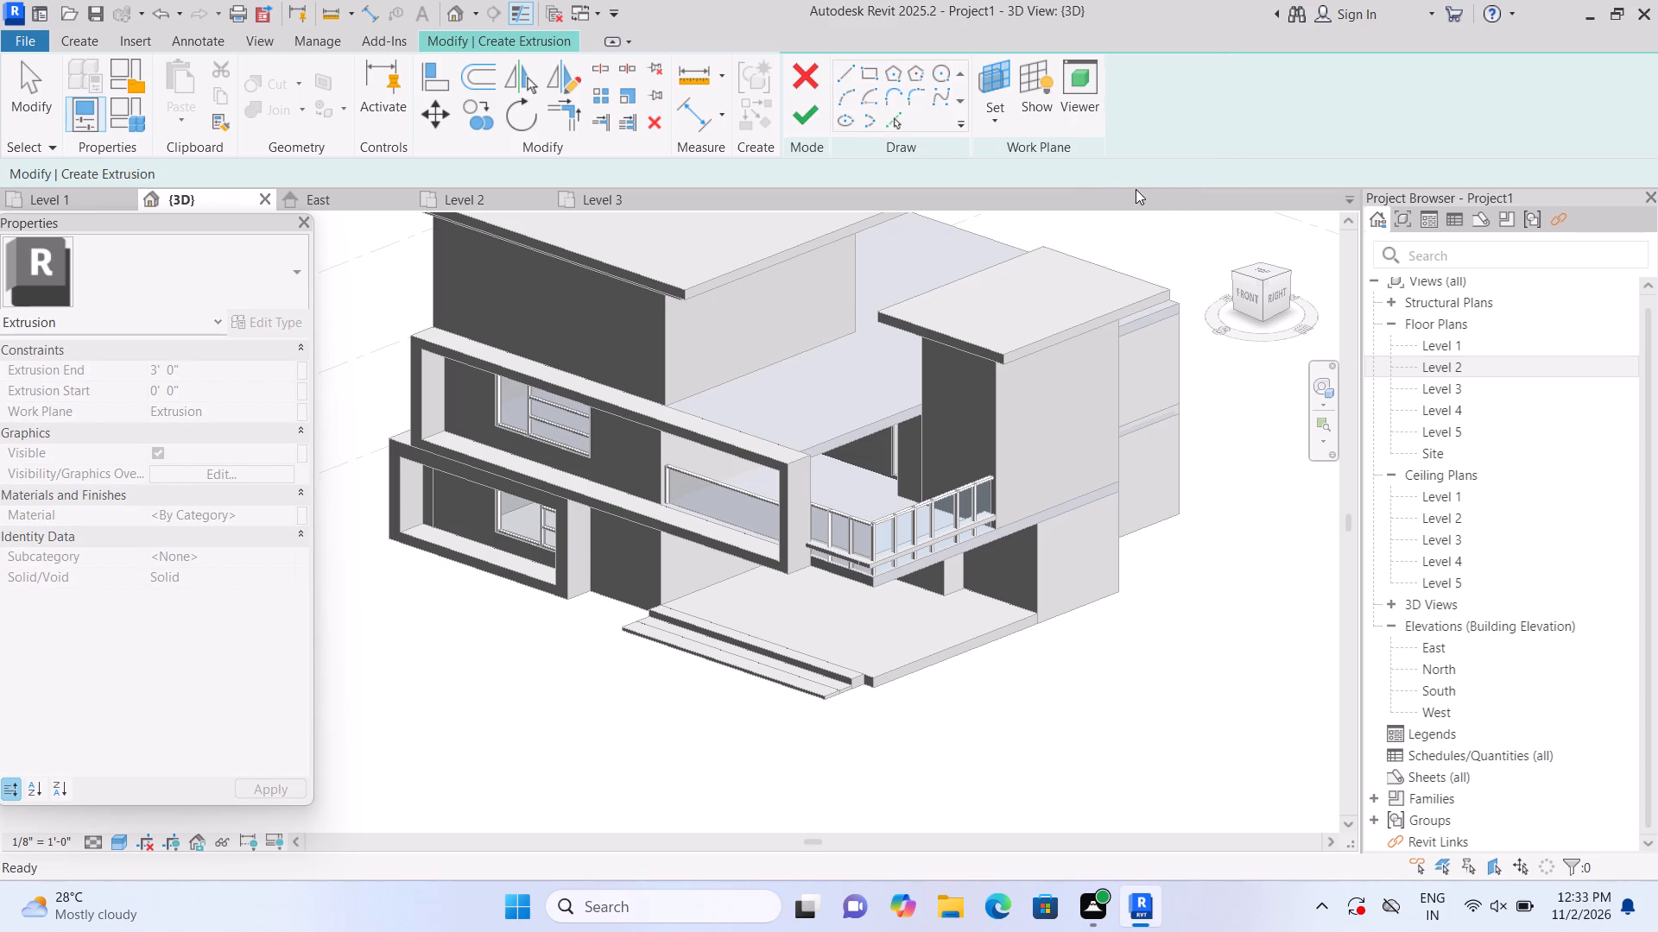
scroll(889, 698, "up", 5)
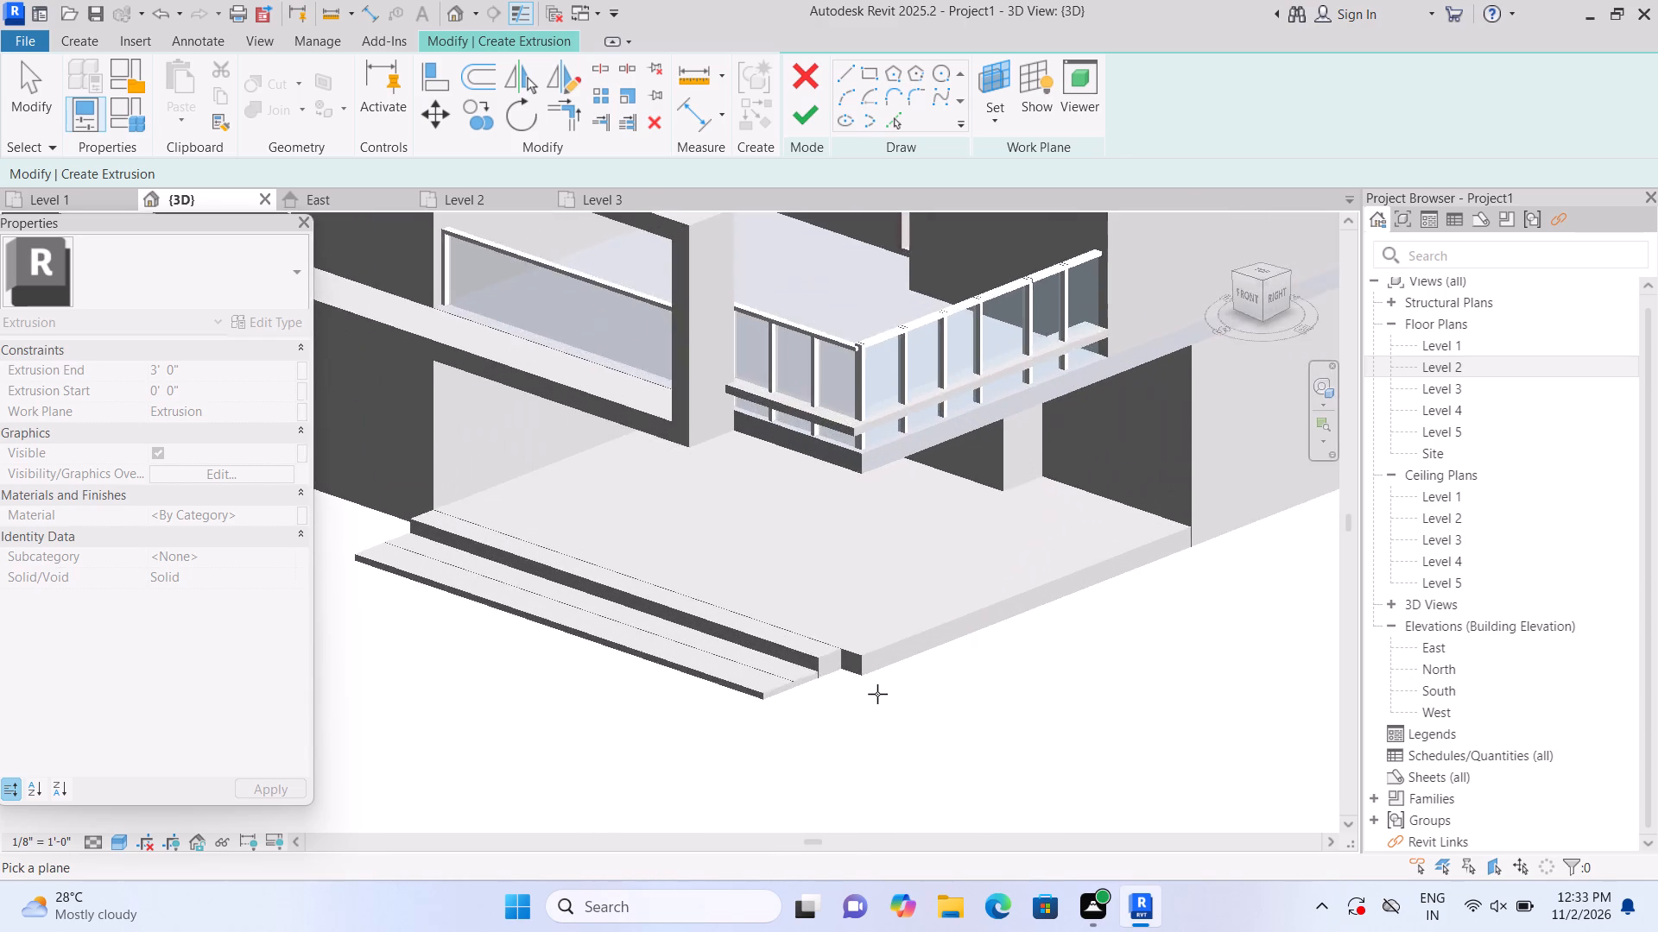
scroll(877, 694, "up", 4)
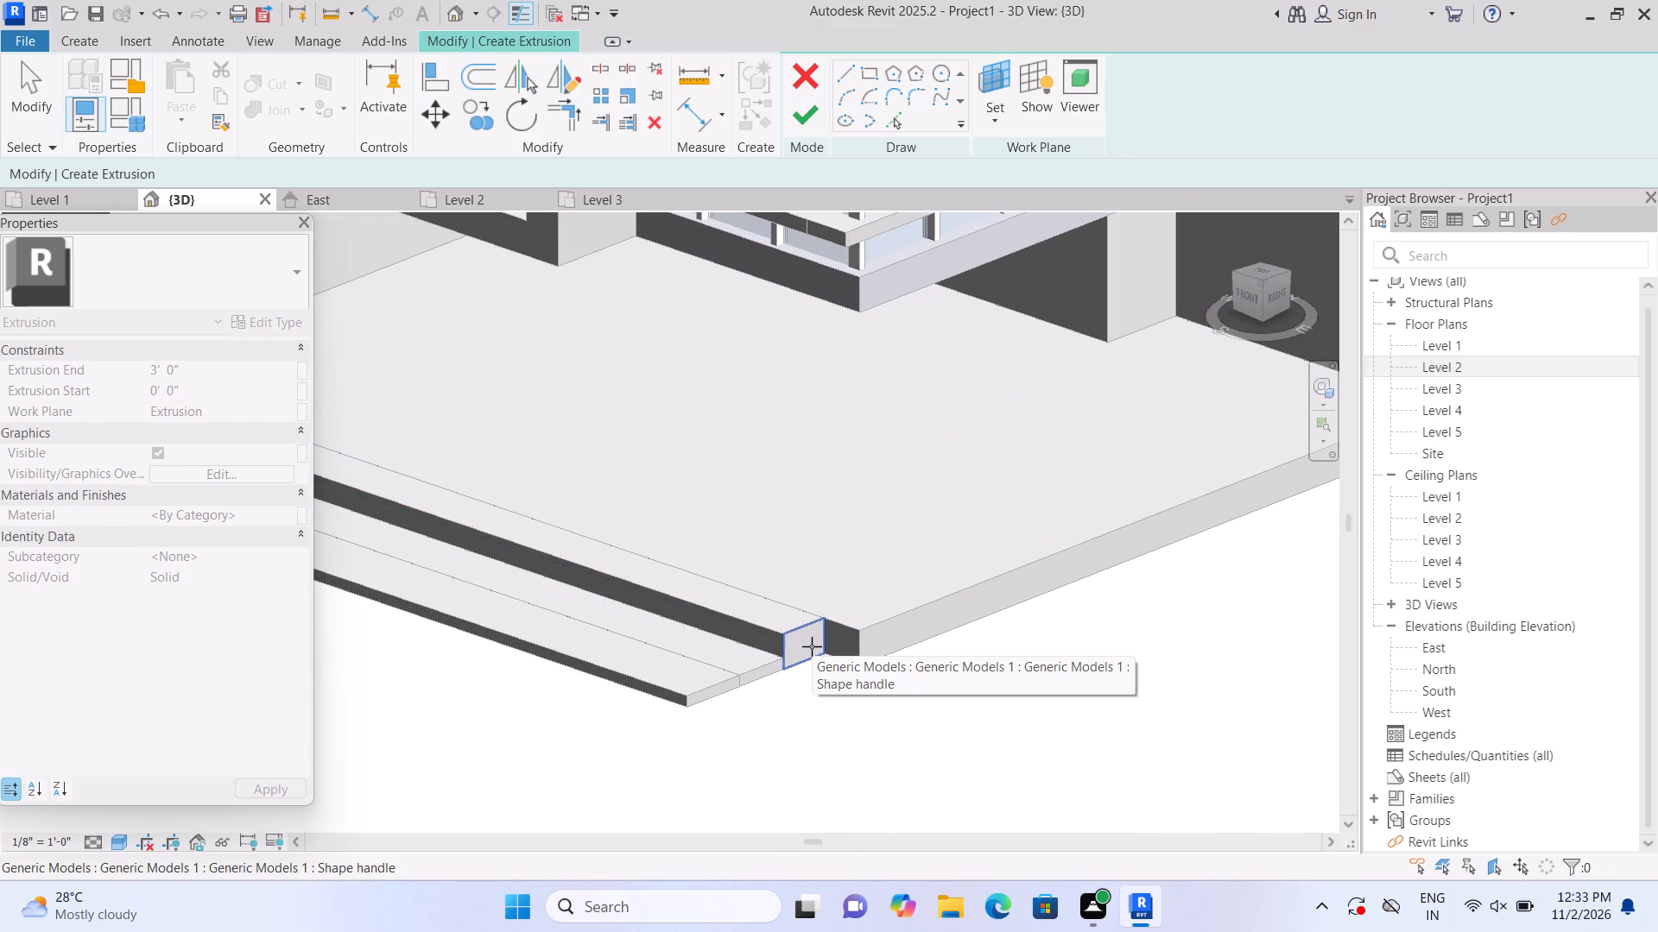
left_click(812, 646)
left_click(1000, 75)
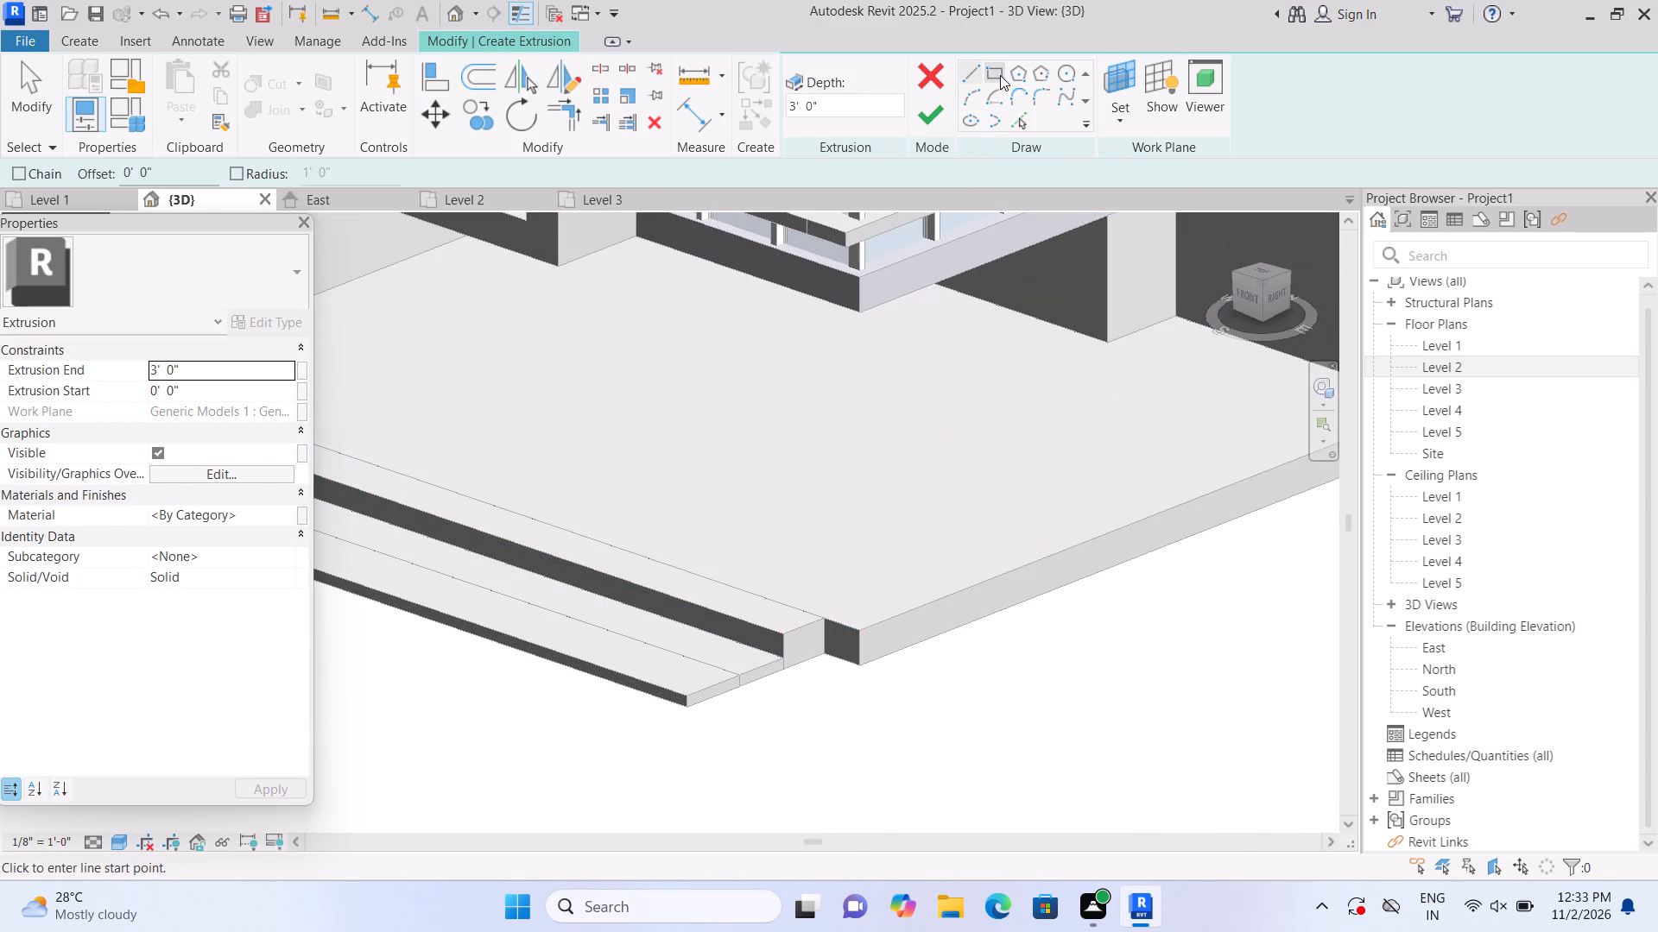
scroll(829, 734, "up", 3)
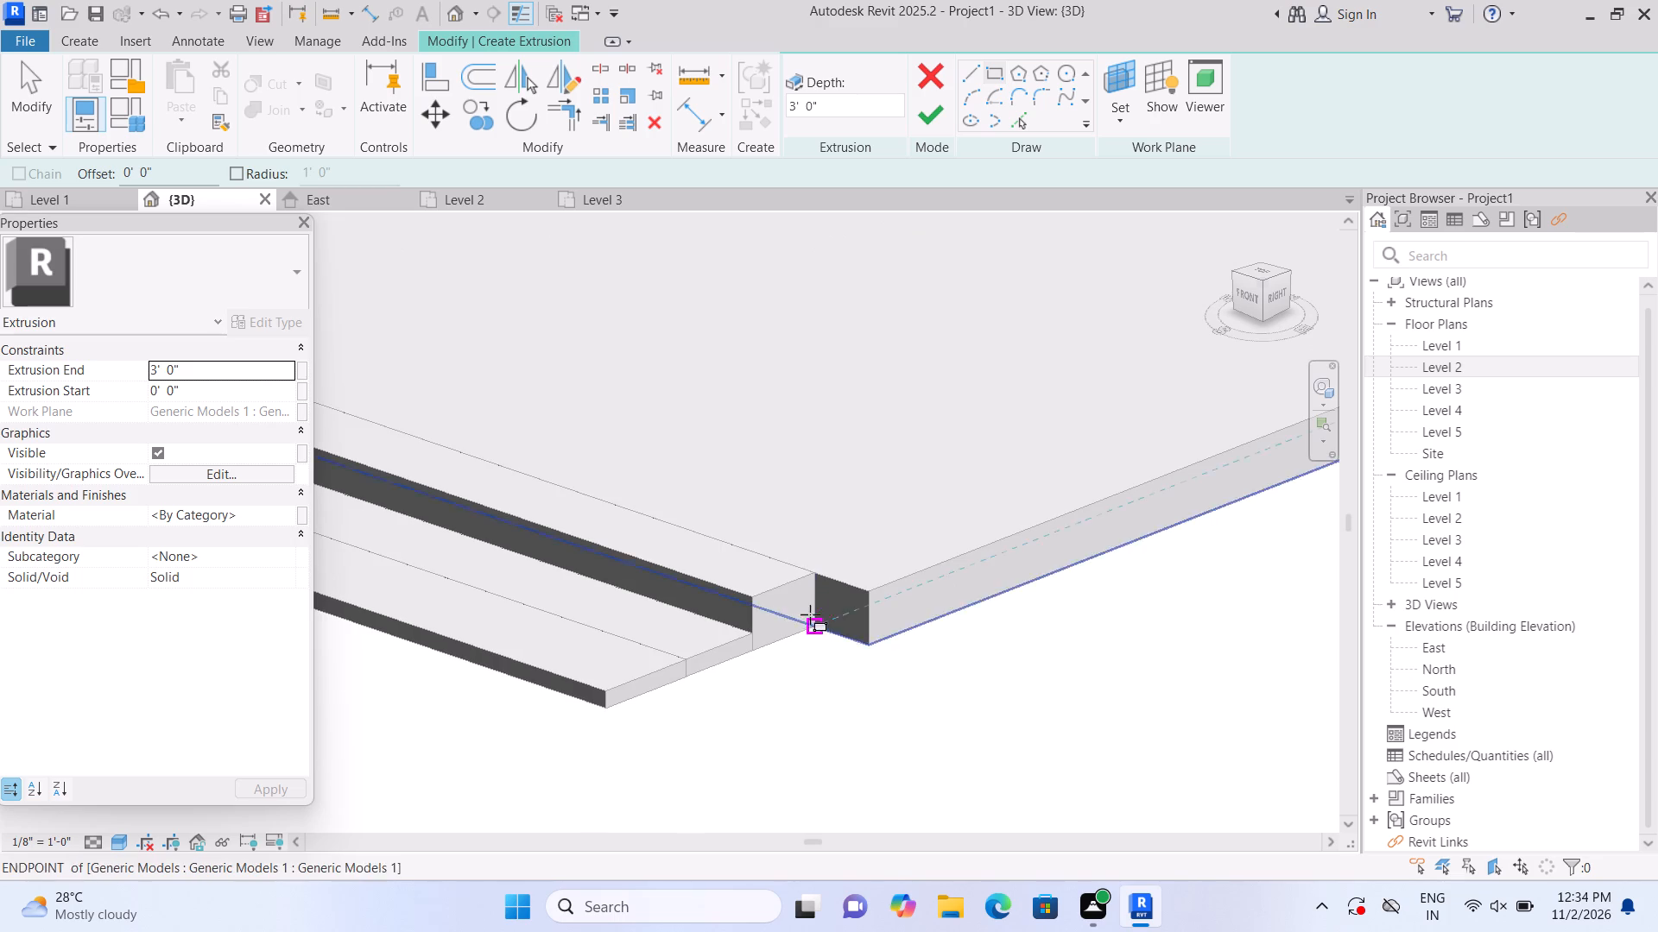
left_click(809, 624)
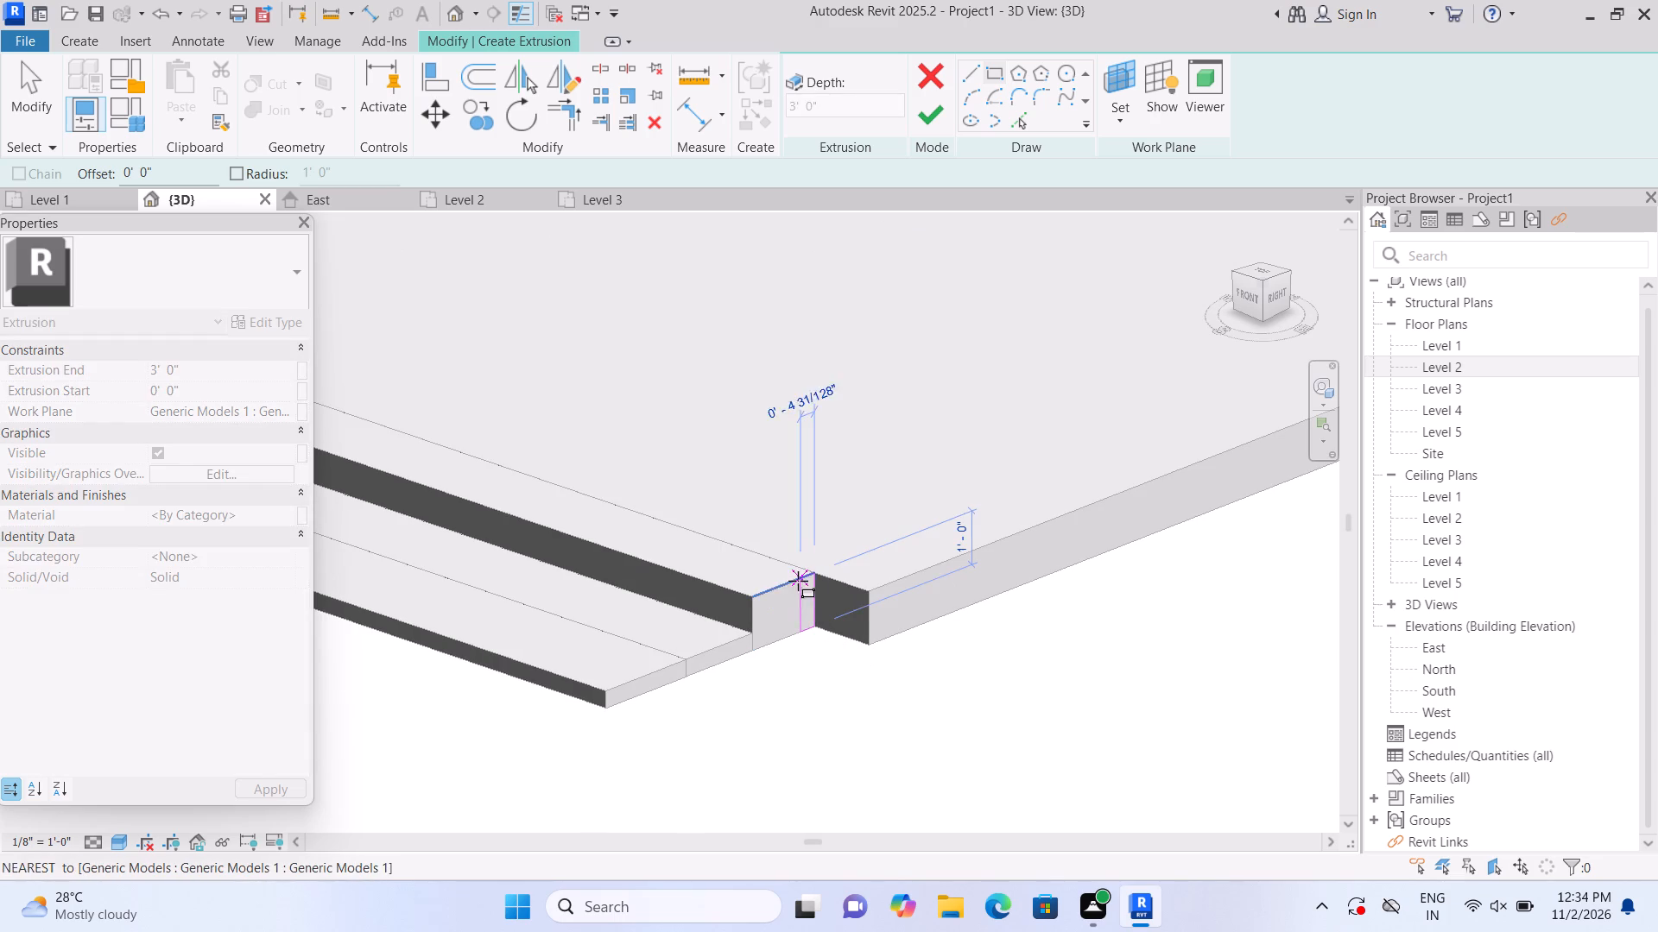
left_click(756, 590)
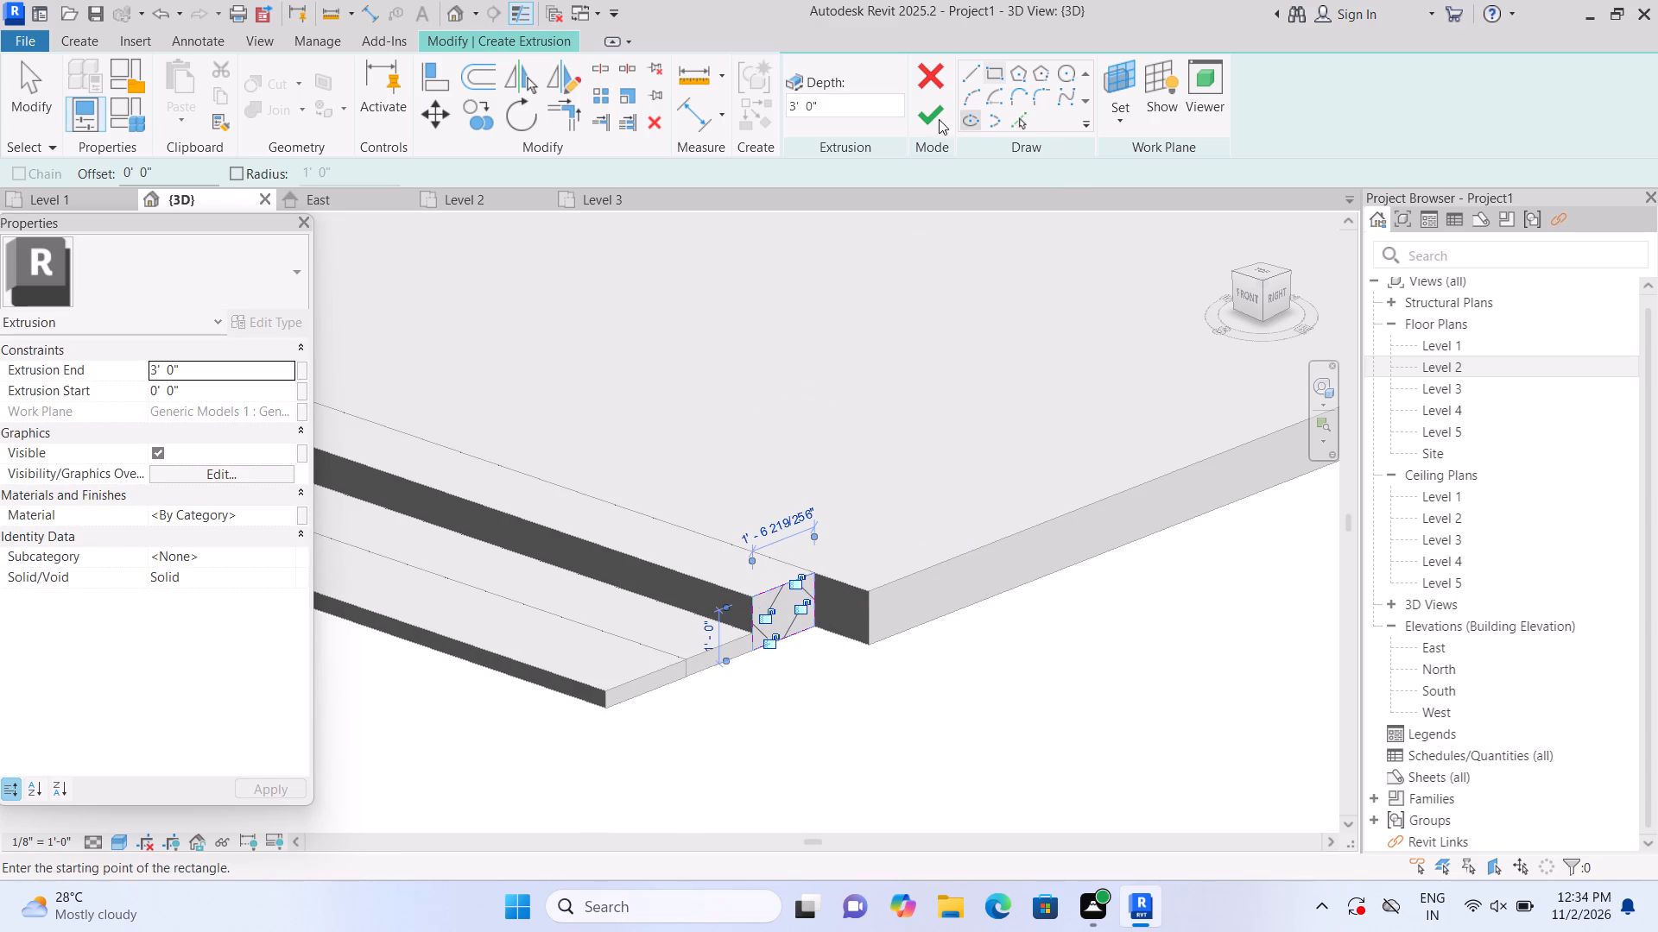
left_click(929, 116)
Shorten the new step-end block's extrusion to about 1' 3 1/2", flush with the porch slab's outer side.
scroll(946, 368, "down", 3)
scroll(944, 500, "up", 4)
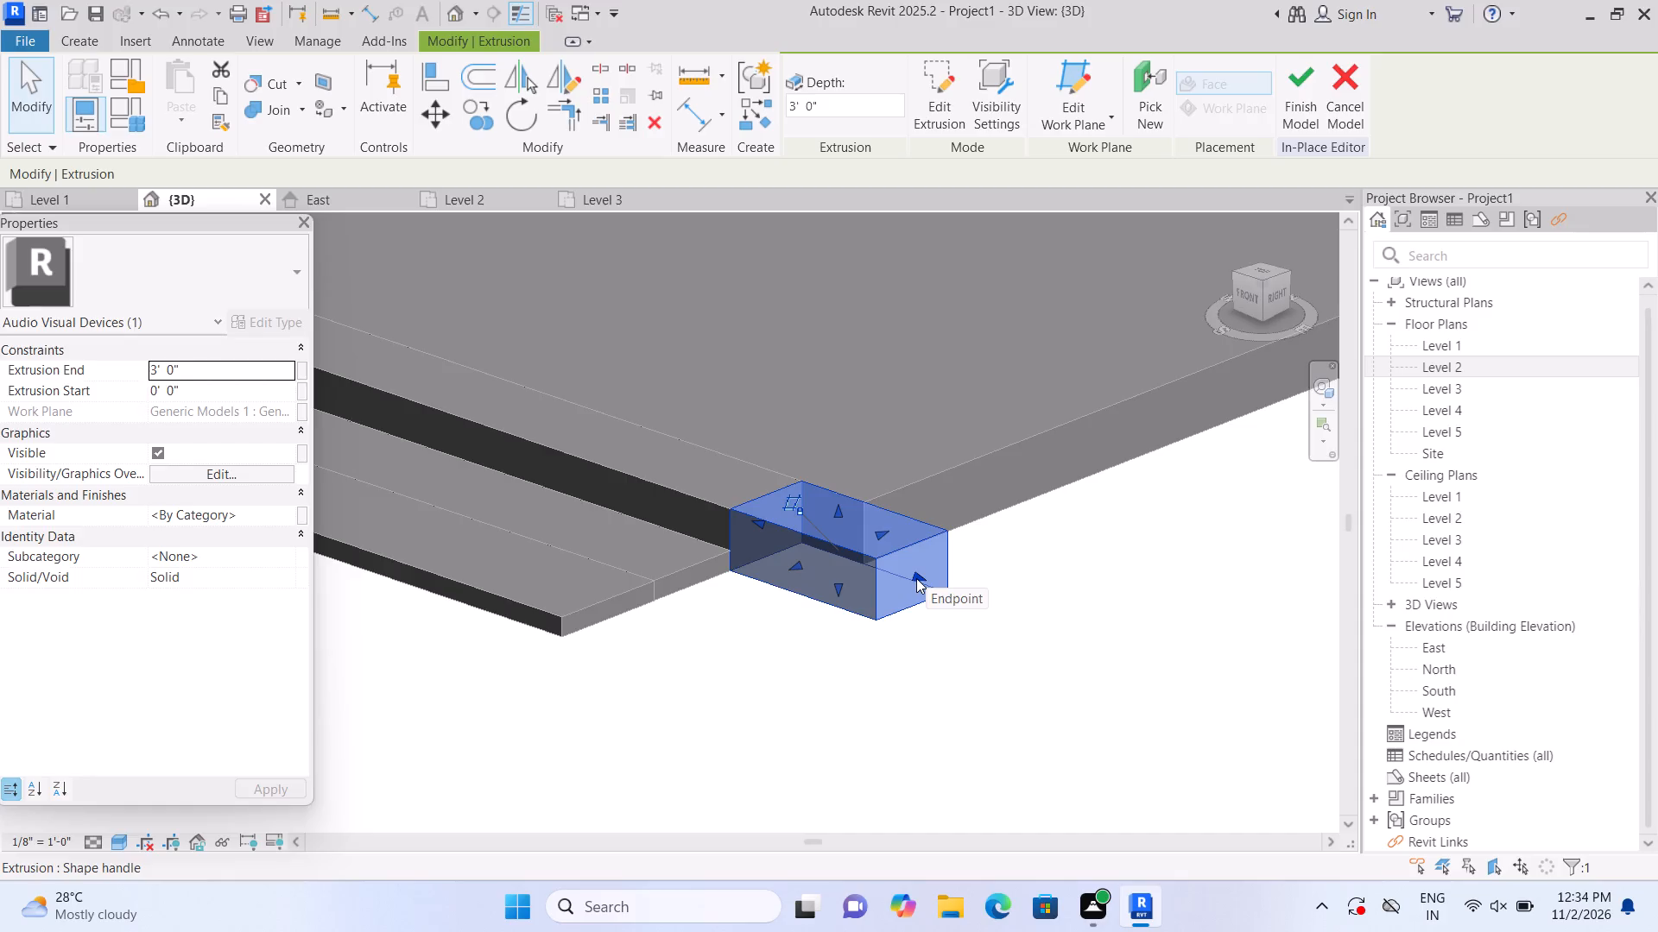
left_click_drag(915, 573, 845, 520)
scroll(845, 520, "up", 1)
left_click_drag(845, 520, 842, 519)
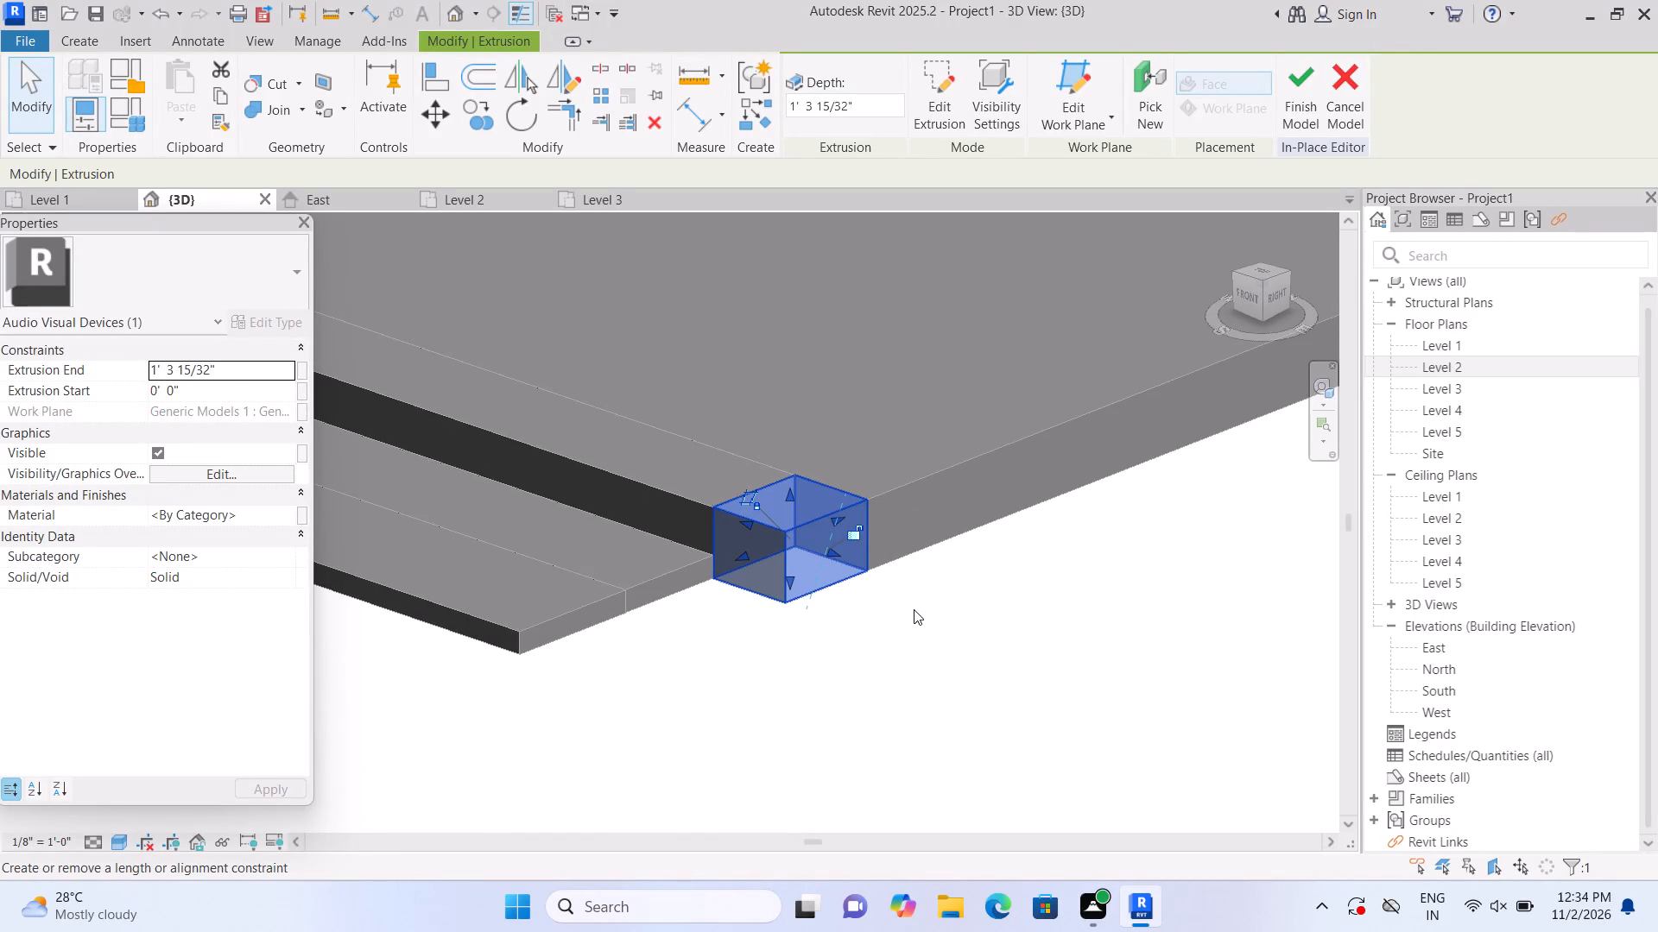
left_click(914, 609)
Stretch the step-end block's front face outward to the front edge of the lowest porch step.
scroll(918, 617, "down", 3)
left_click(865, 550)
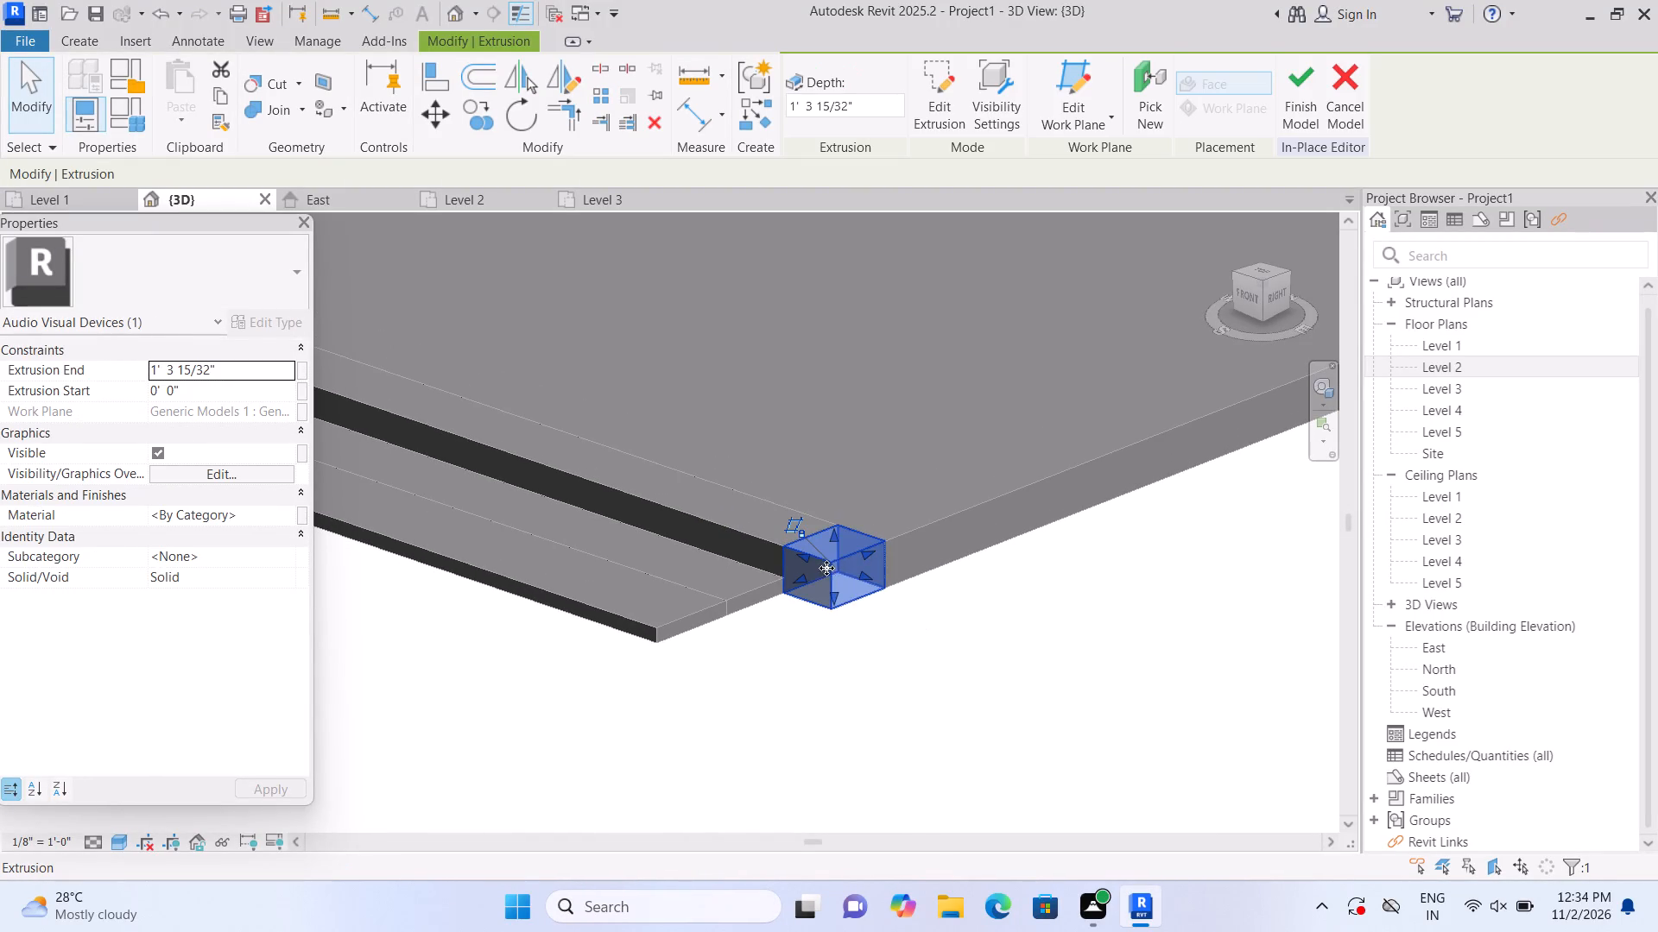
left_click_drag(798, 577, 675, 618)
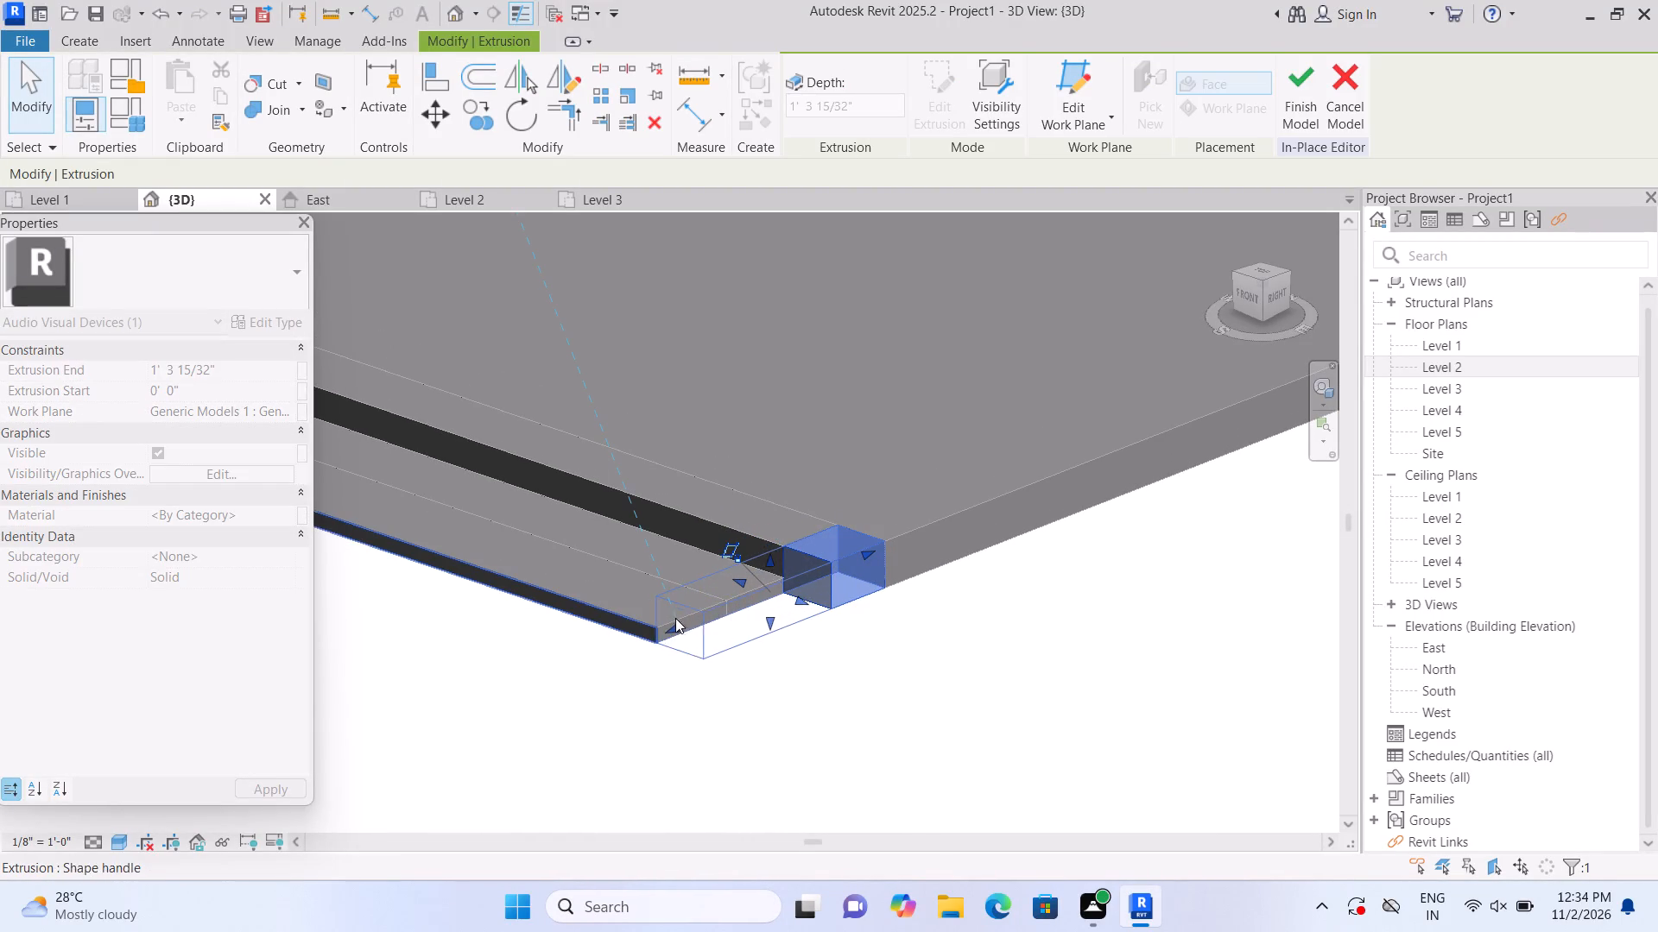
left_click(664, 709)
Create a 3' deep extrusion from a rectangle about 1' 7" by 1' 0" on the upper porch step's opposite end face, beside the wall.
scroll(683, 702, "down", 8)
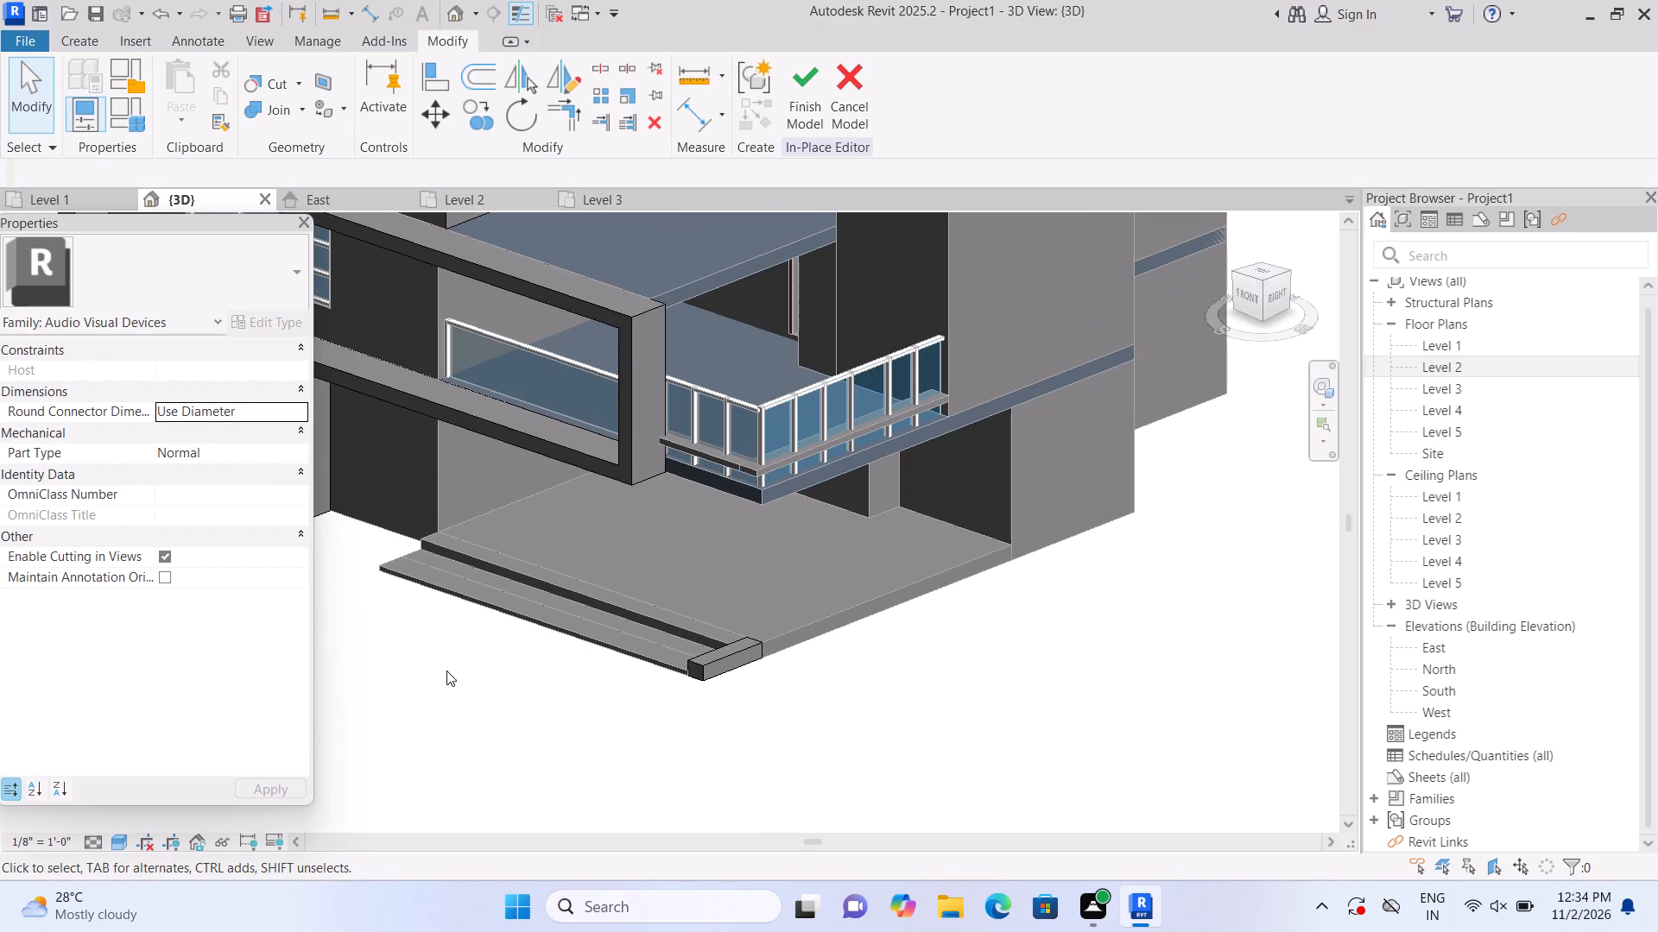
middle_click_drag(377, 685, 769, 755, "shift")
middle_click_drag(795, 734, 590, 508)
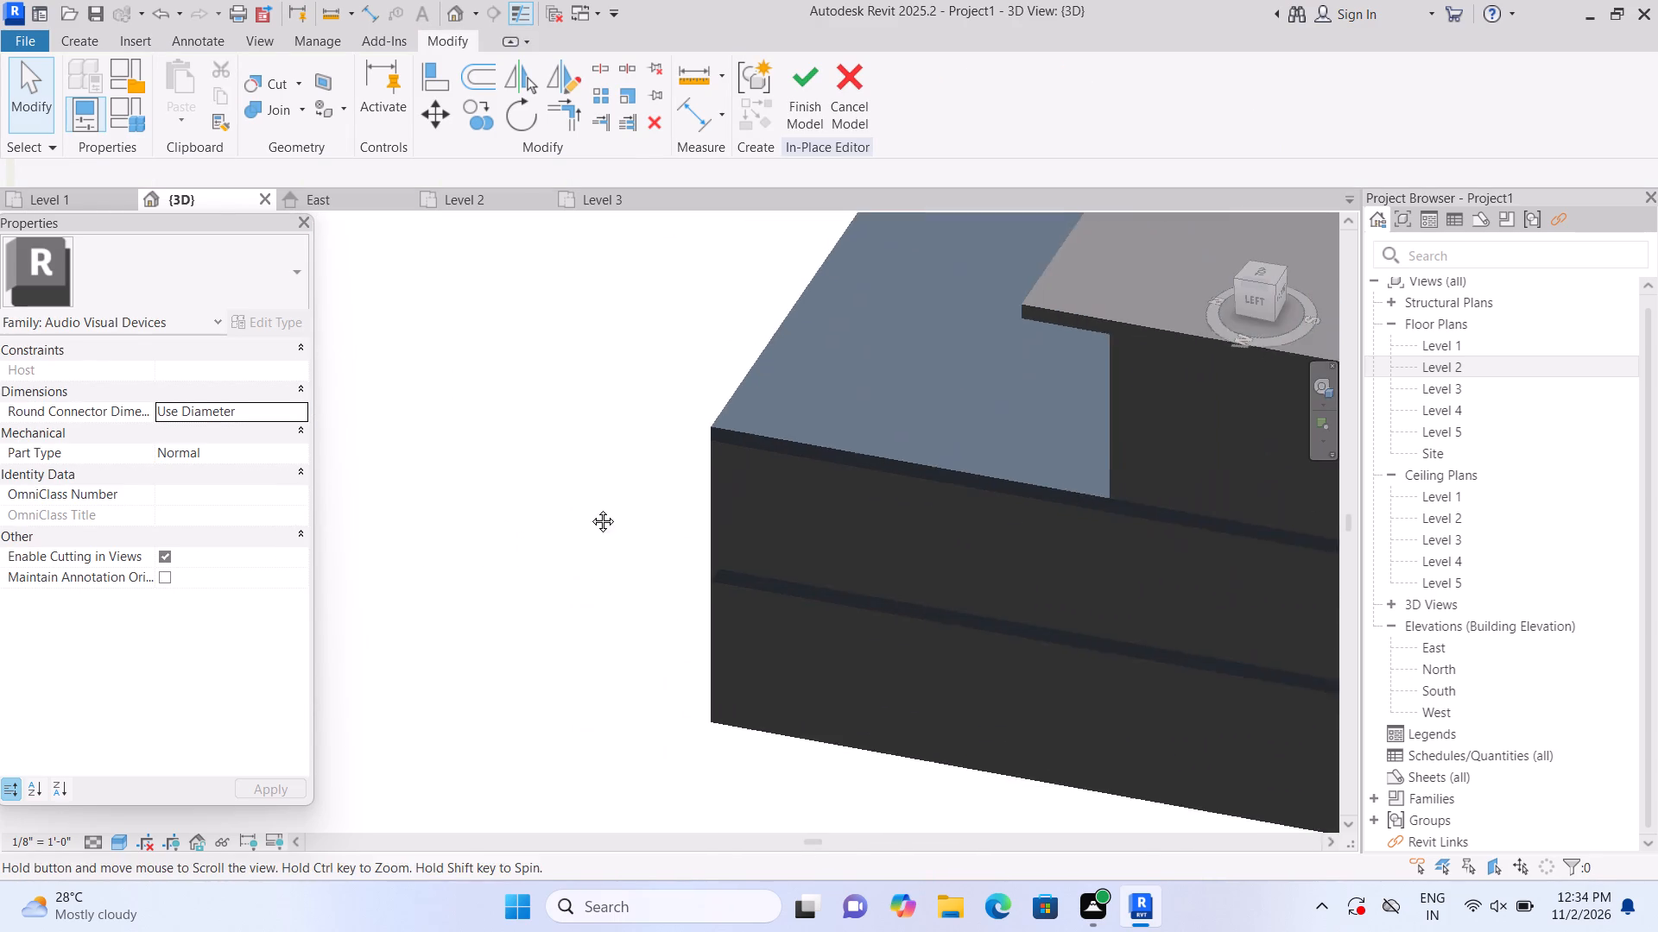
middle_click_drag(590, 508, 581, 495)
middle_click_drag(713, 681, 603, 627, "shift")
scroll(794, 715, "up", 1)
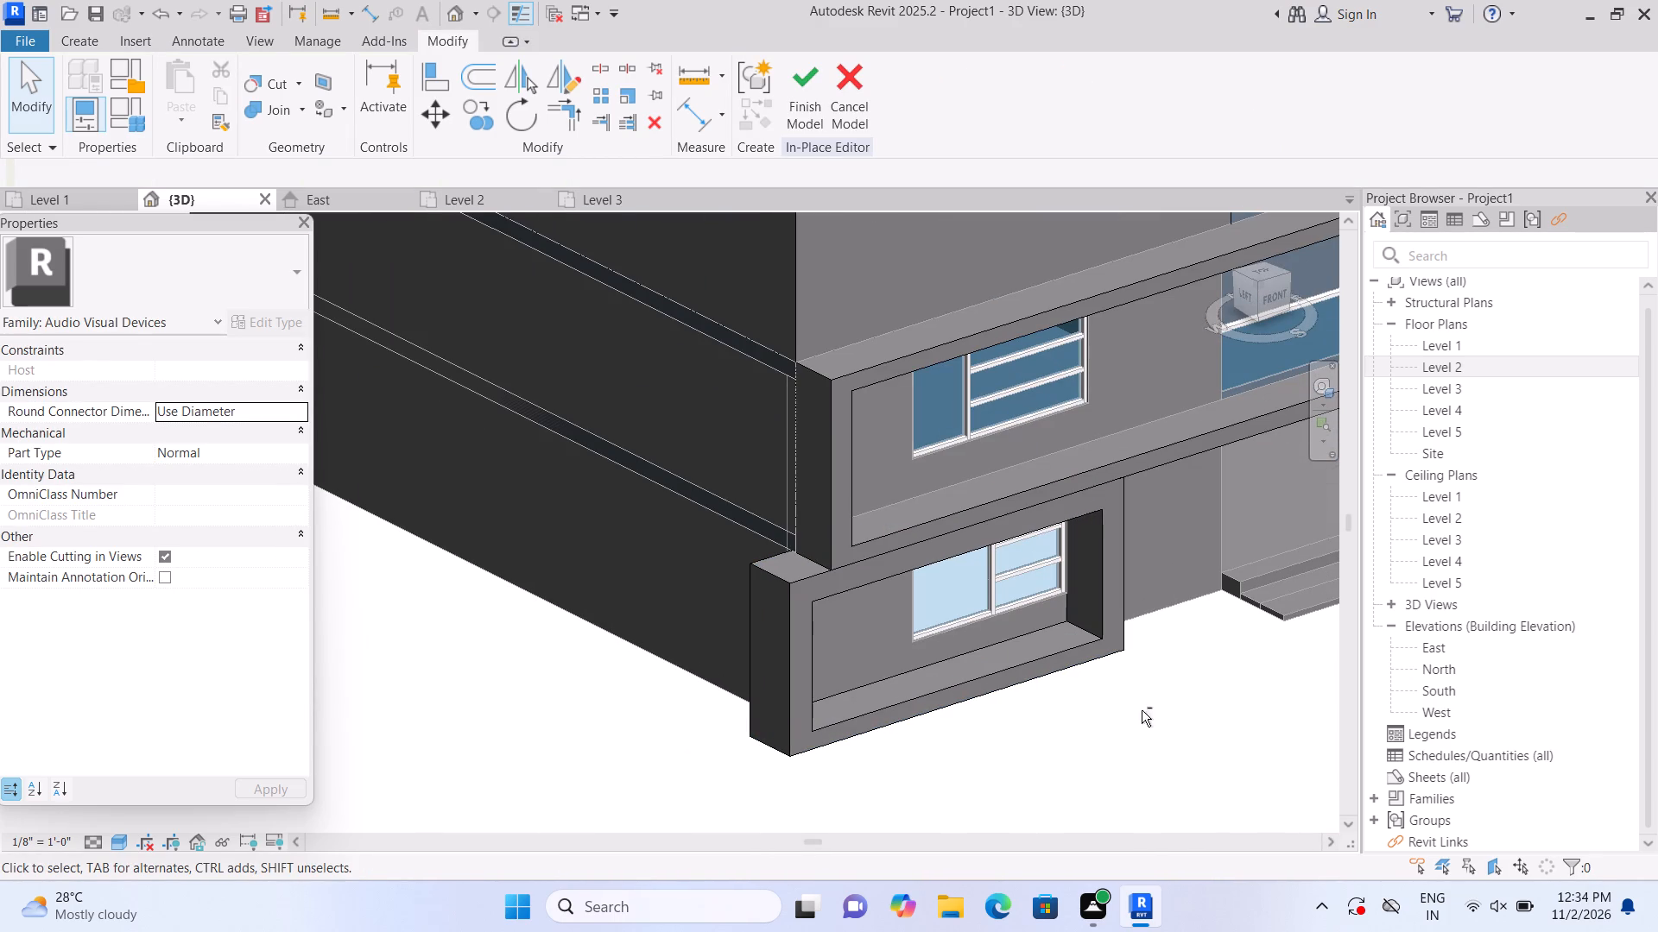
middle_click_drag(1120, 734, 1142, 739, "shift")
middle_click_drag(1174, 742, 1035, 636)
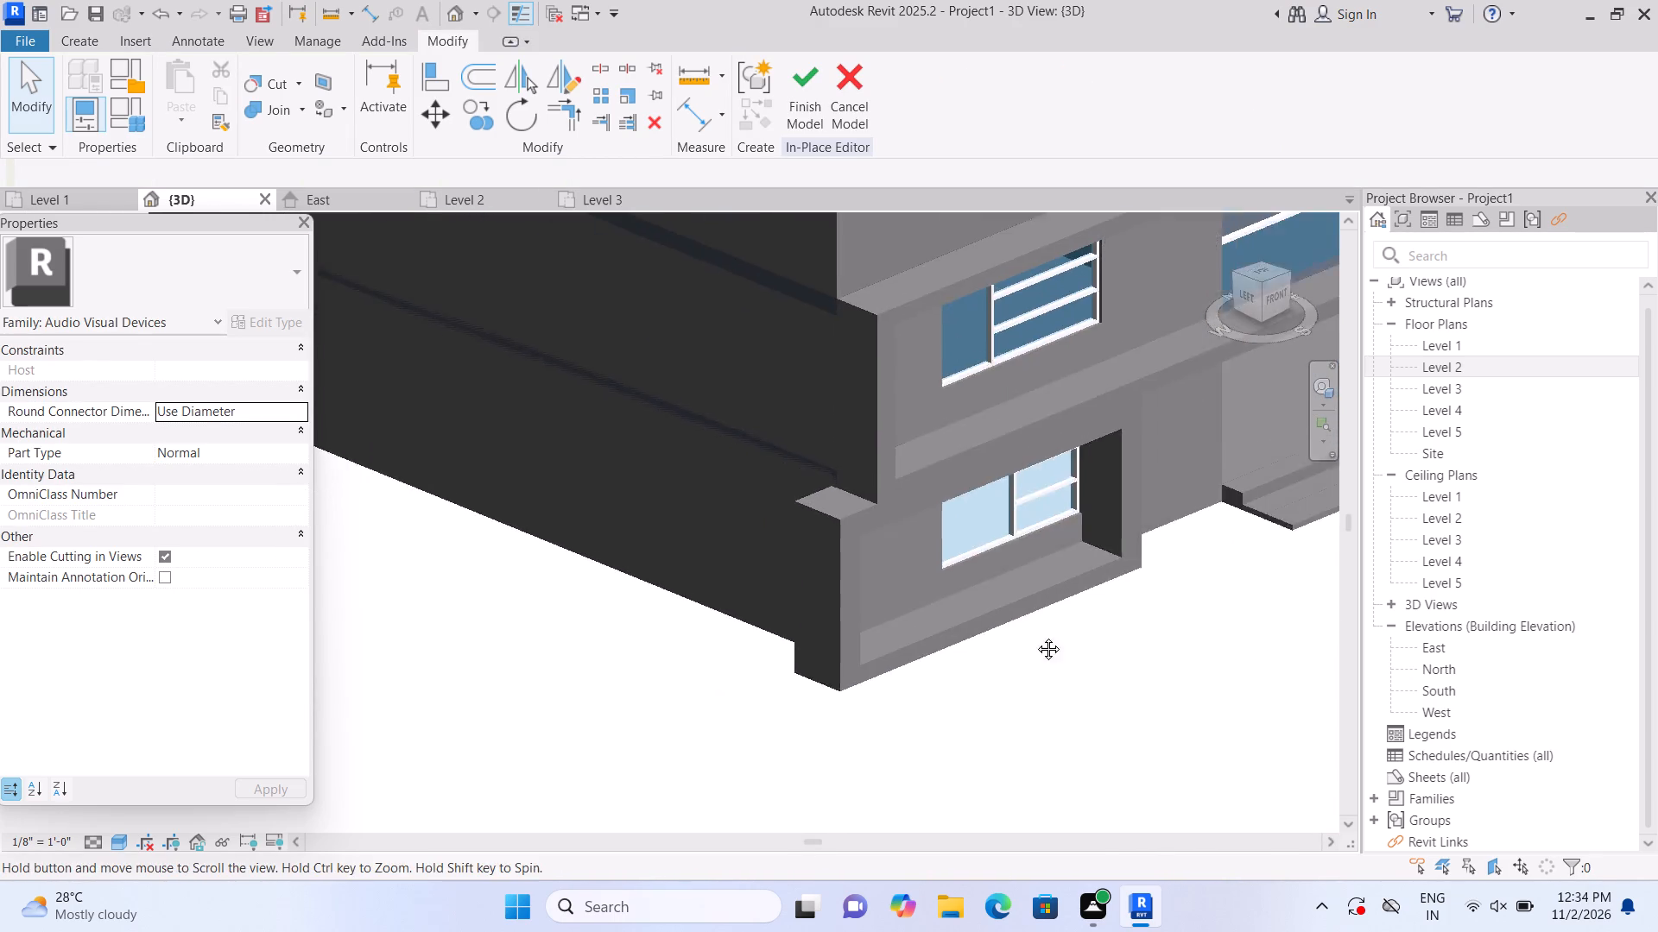
middle_click_drag(1035, 636, 1035, 636)
scroll(1058, 639, "down", 5)
middle_click_drag(1126, 658, 877, 670)
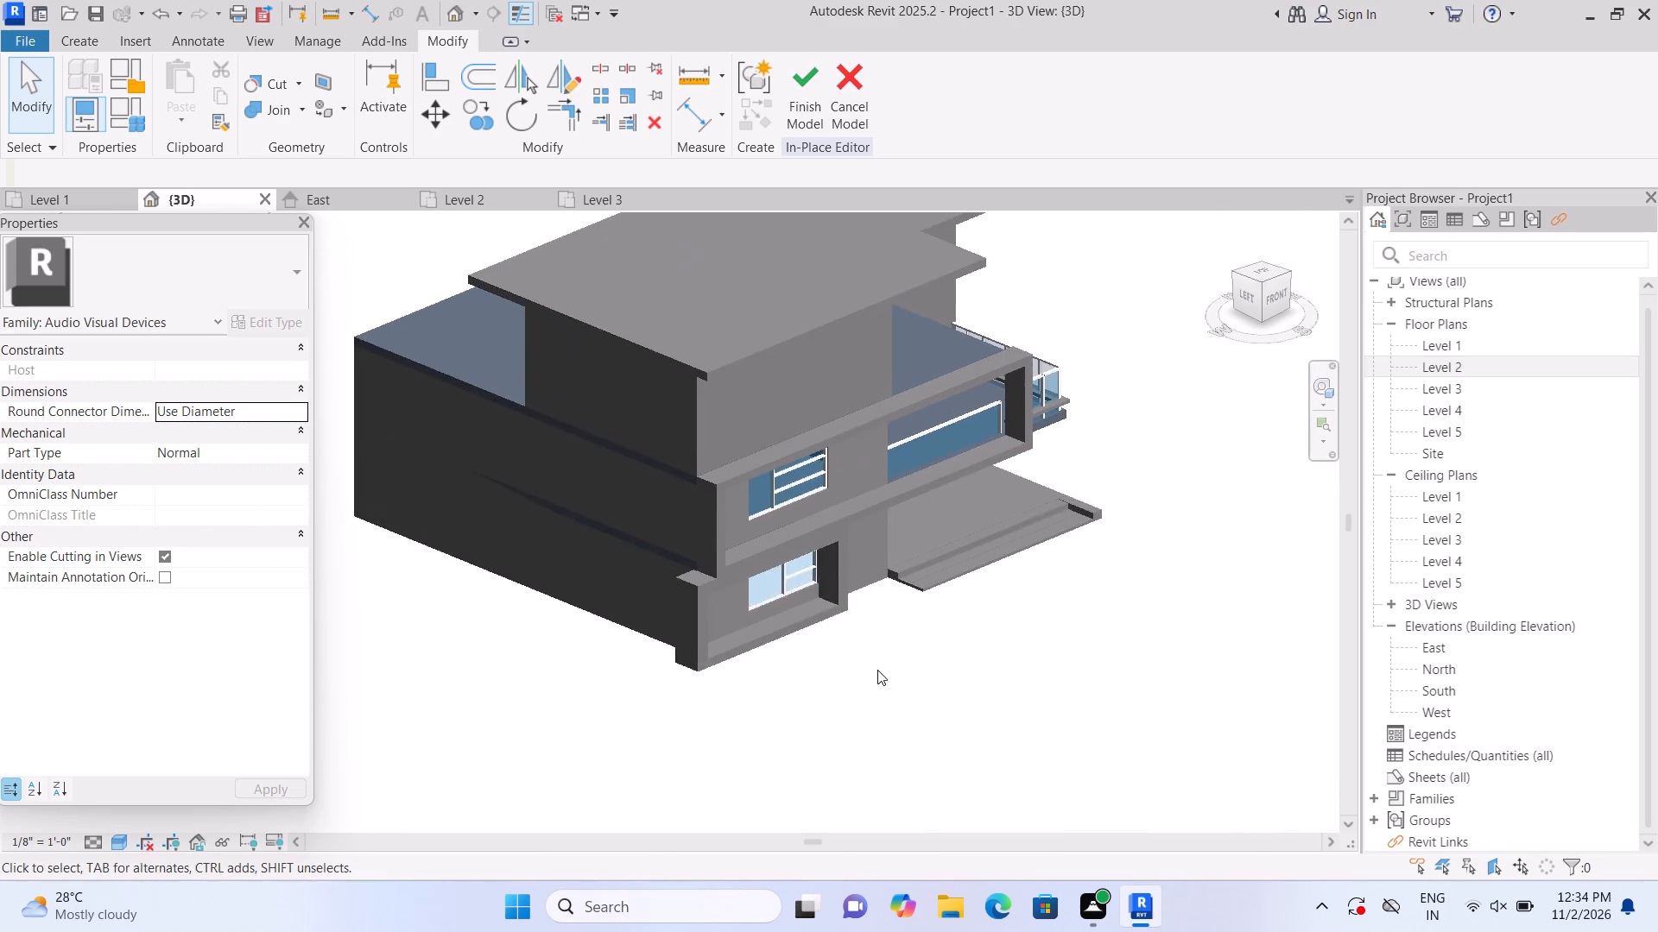
scroll(915, 575, "up", 5)
middle_click_drag(905, 602, 620, 688)
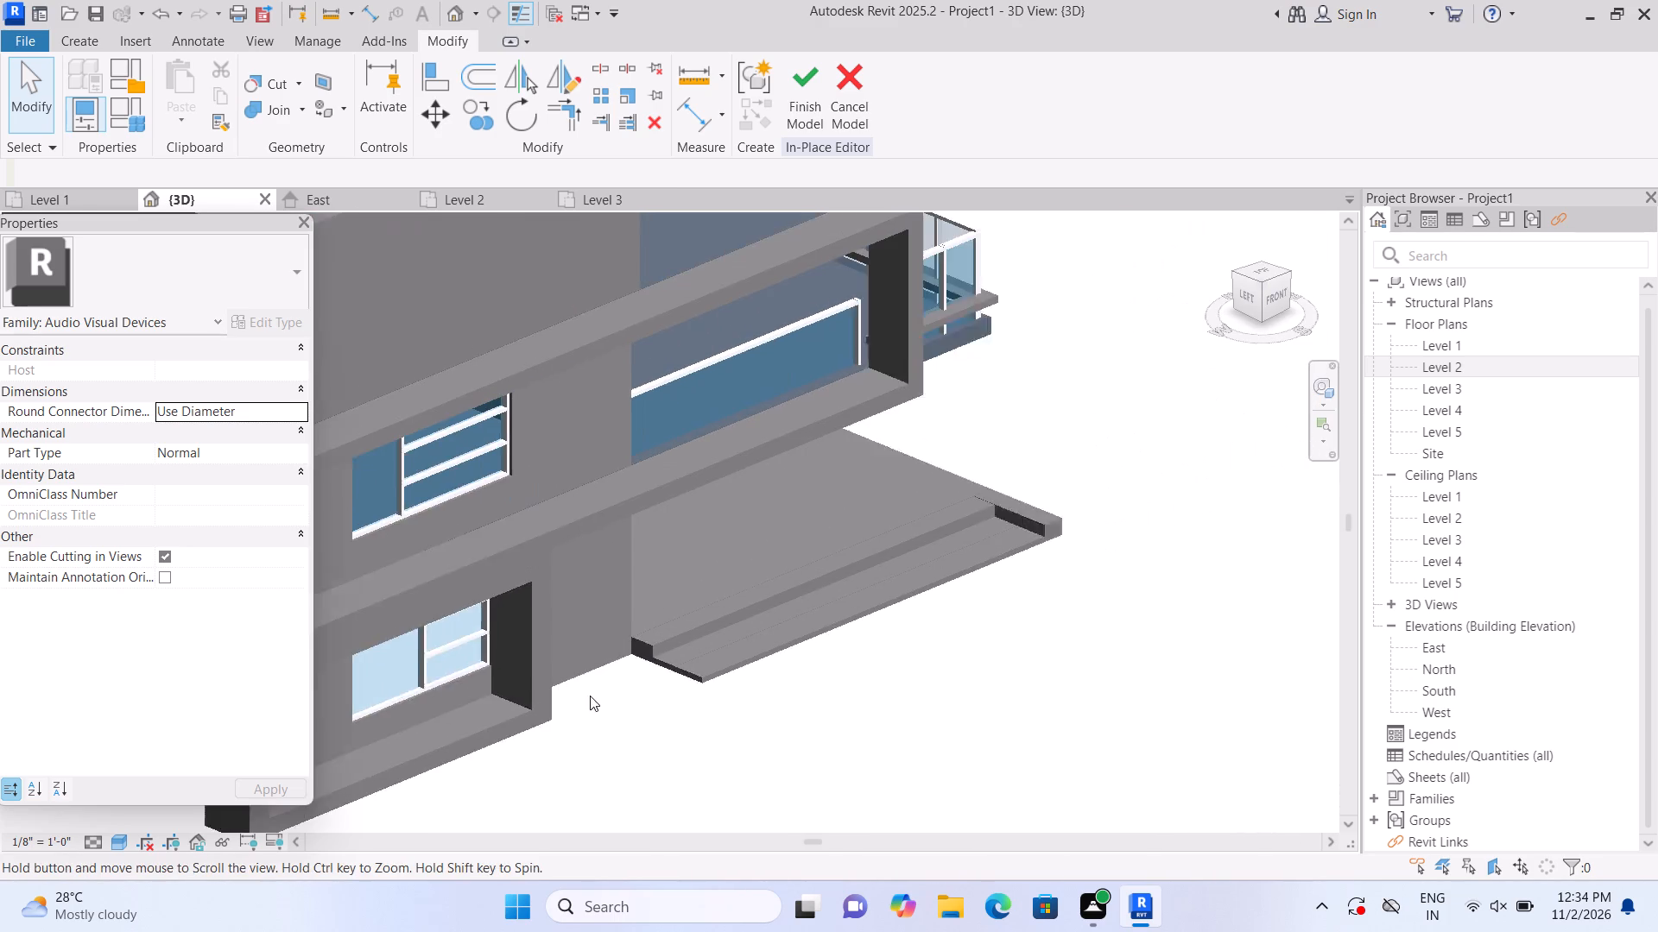
scroll(598, 687, "up", 1)
middle_click_drag(630, 702, 732, 718)
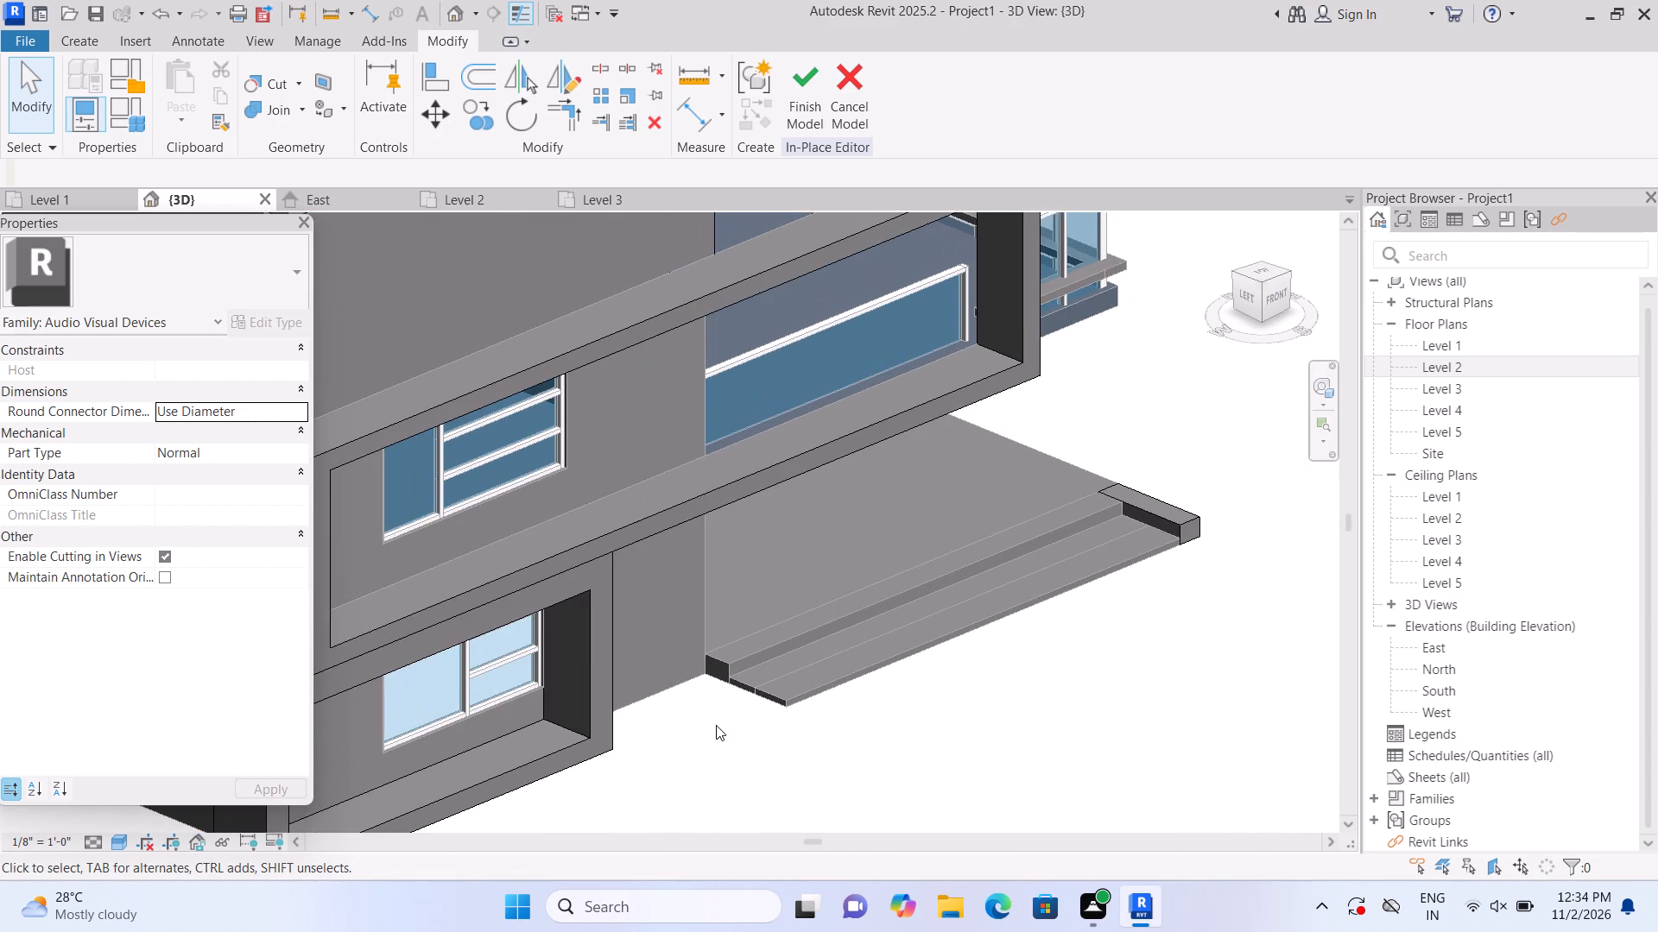
scroll(716, 725, "up", 1)
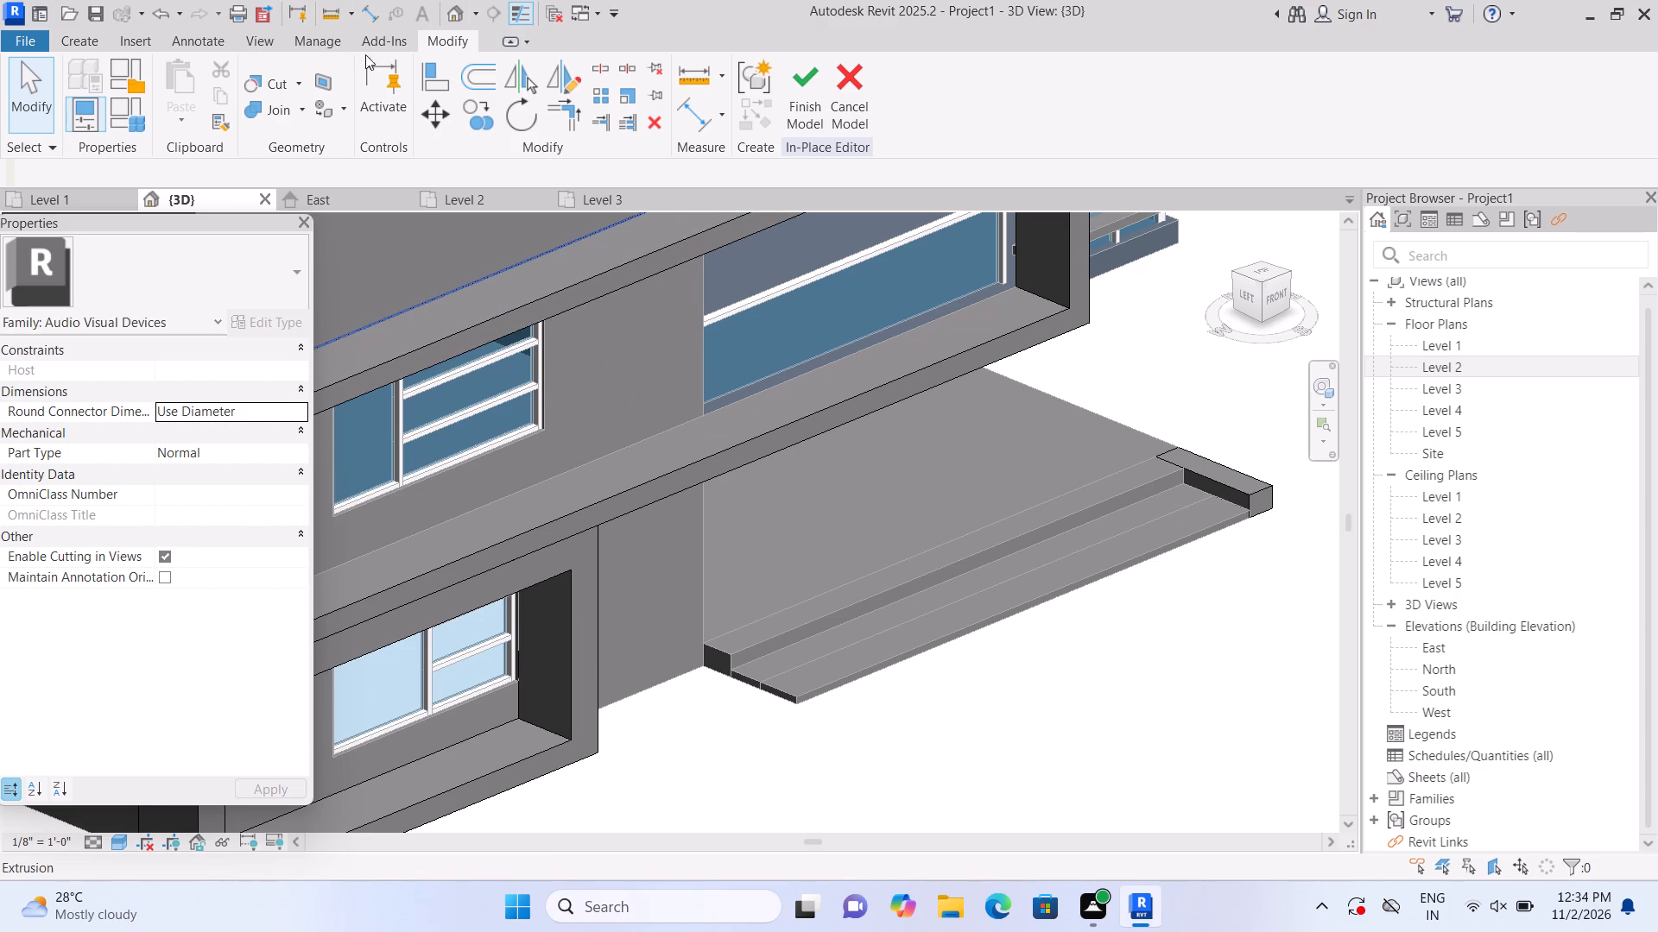
left_click(85, 36)
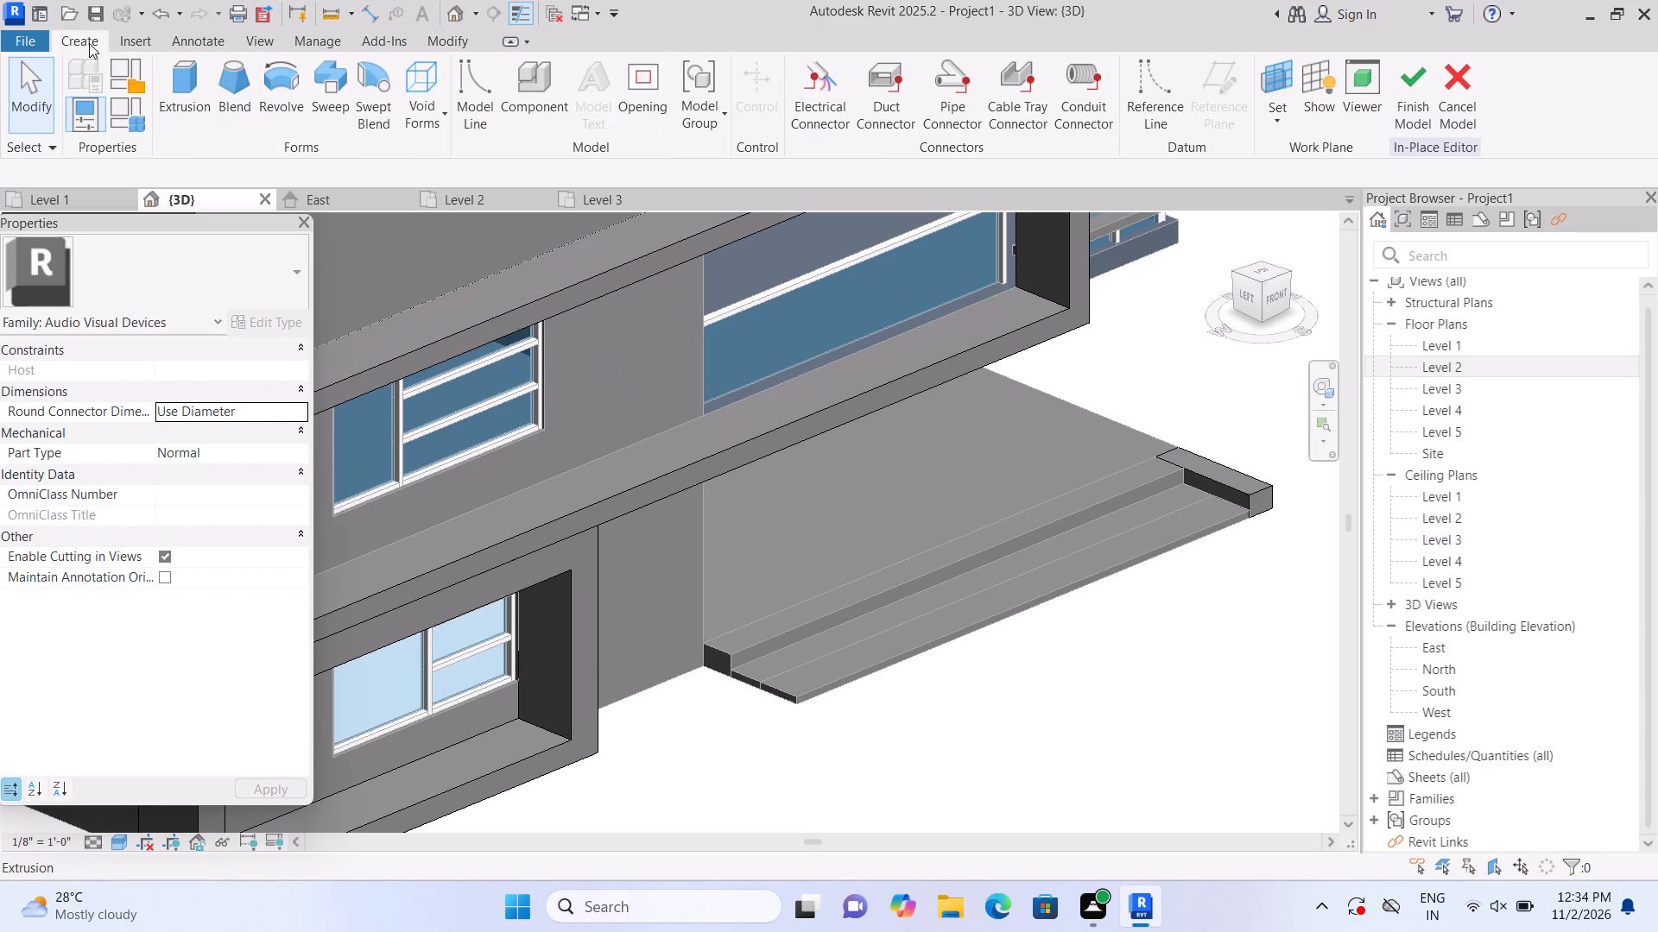
left_click(195, 89)
left_click(1116, 121)
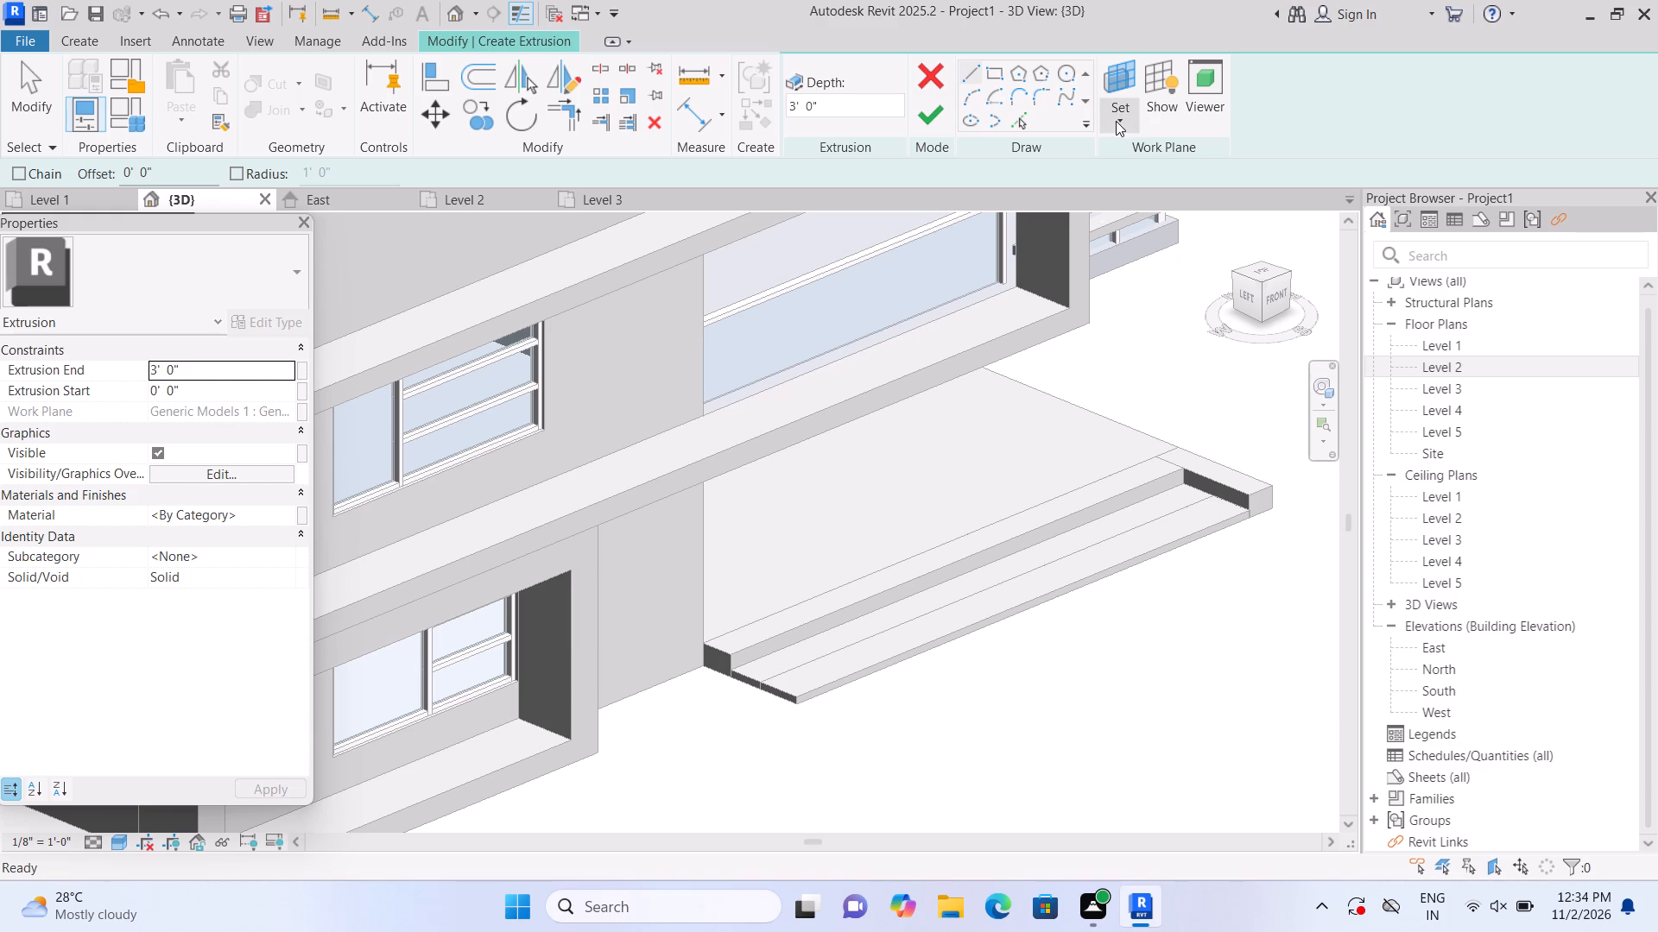
left_click_drag(1133, 184, 1136, 198)
scroll(826, 693, "up", 1)
scroll(750, 673, "up", 1)
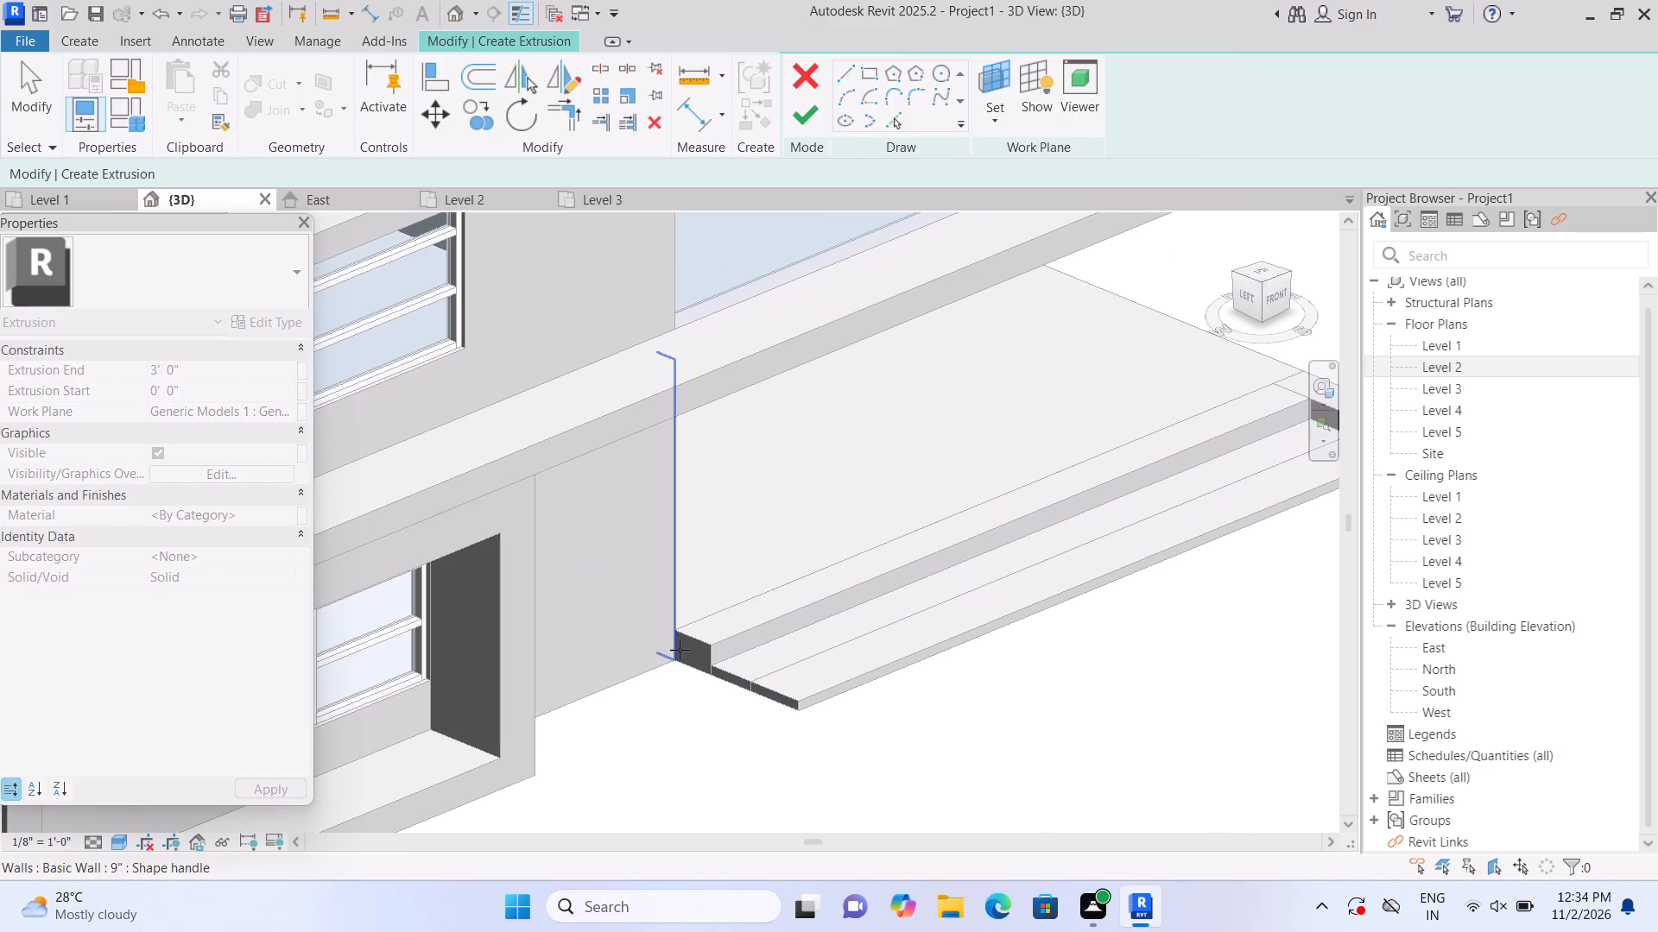
left_click(691, 652)
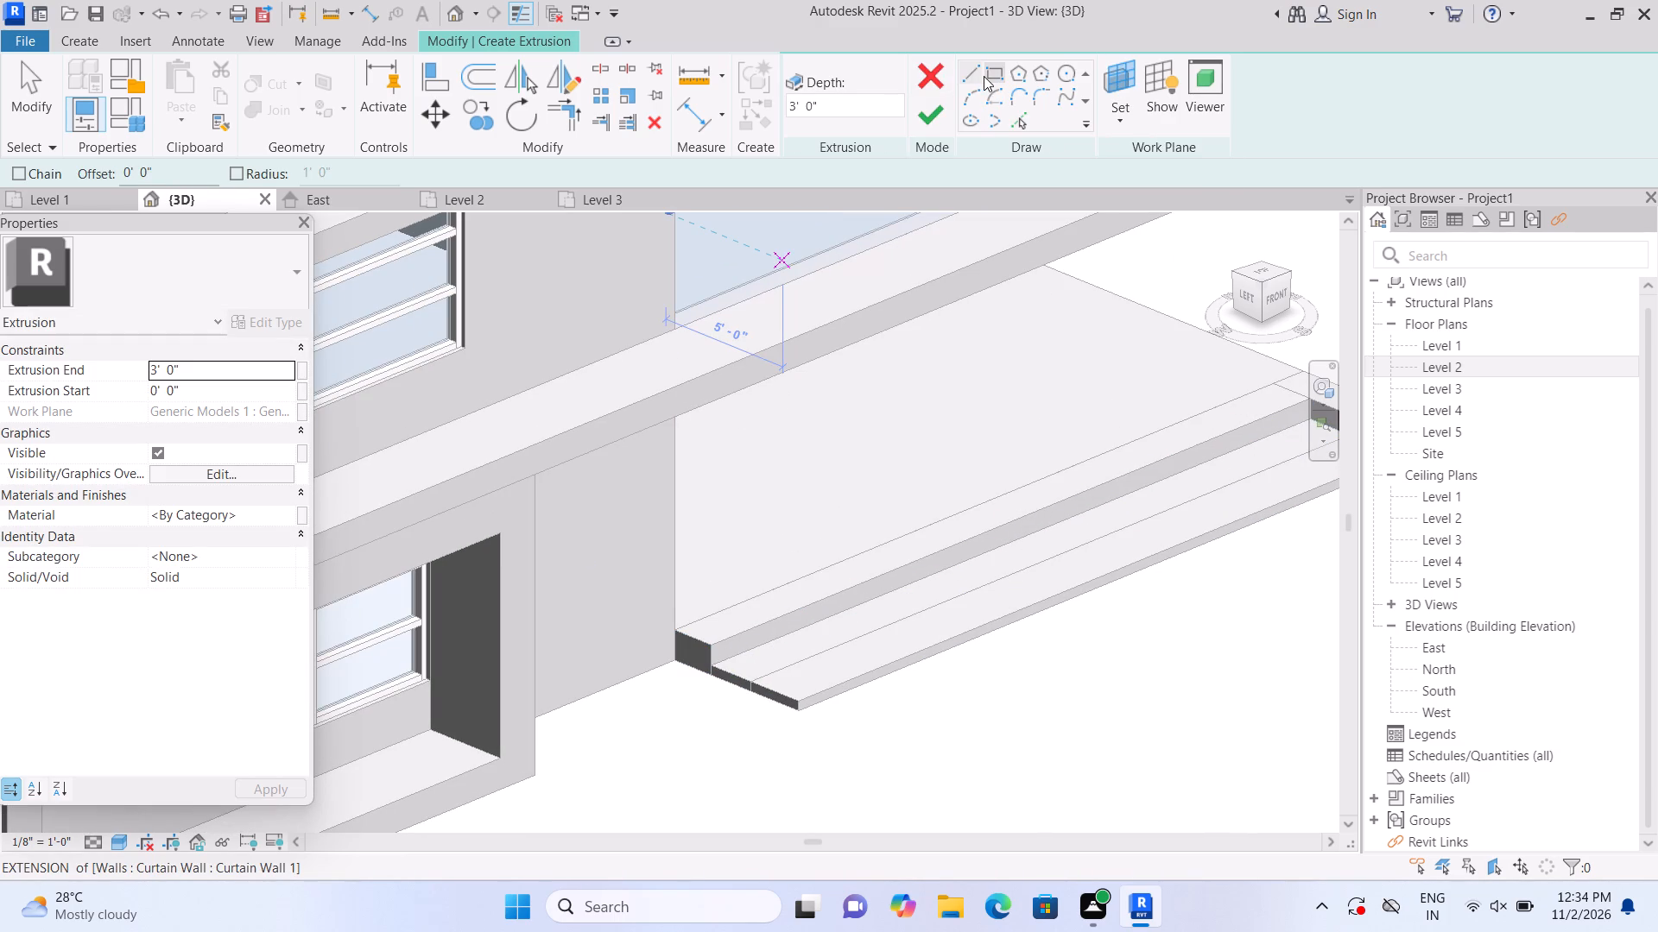
left_click(984, 76)
scroll(687, 649, "up", 1)
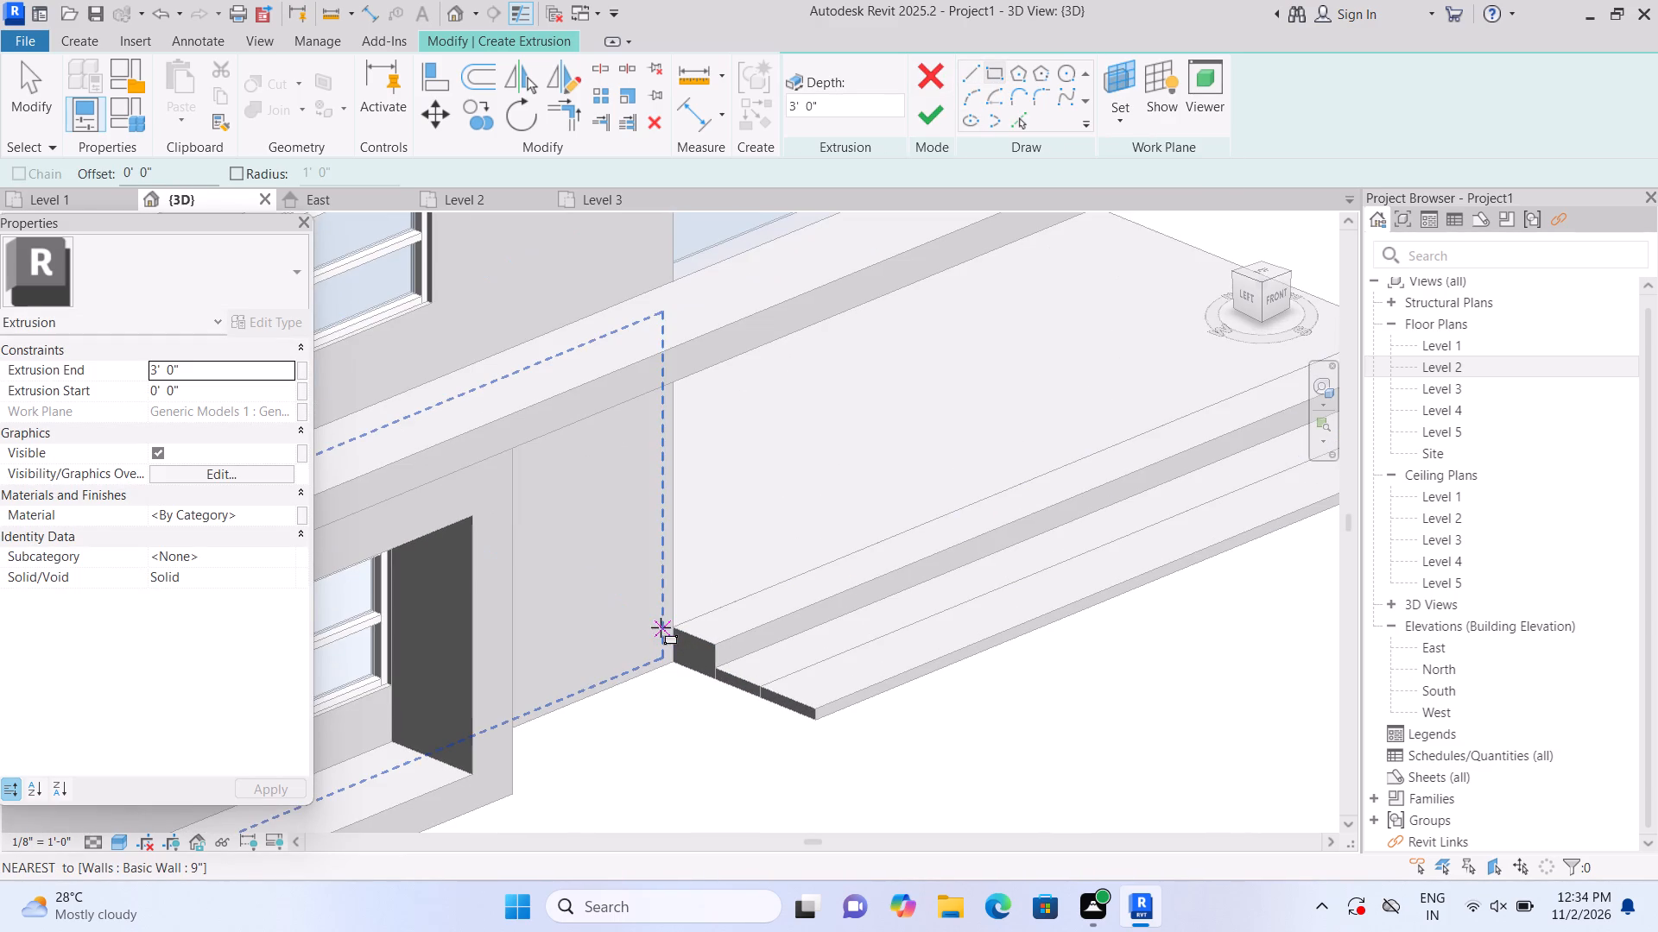
left_click(674, 633)
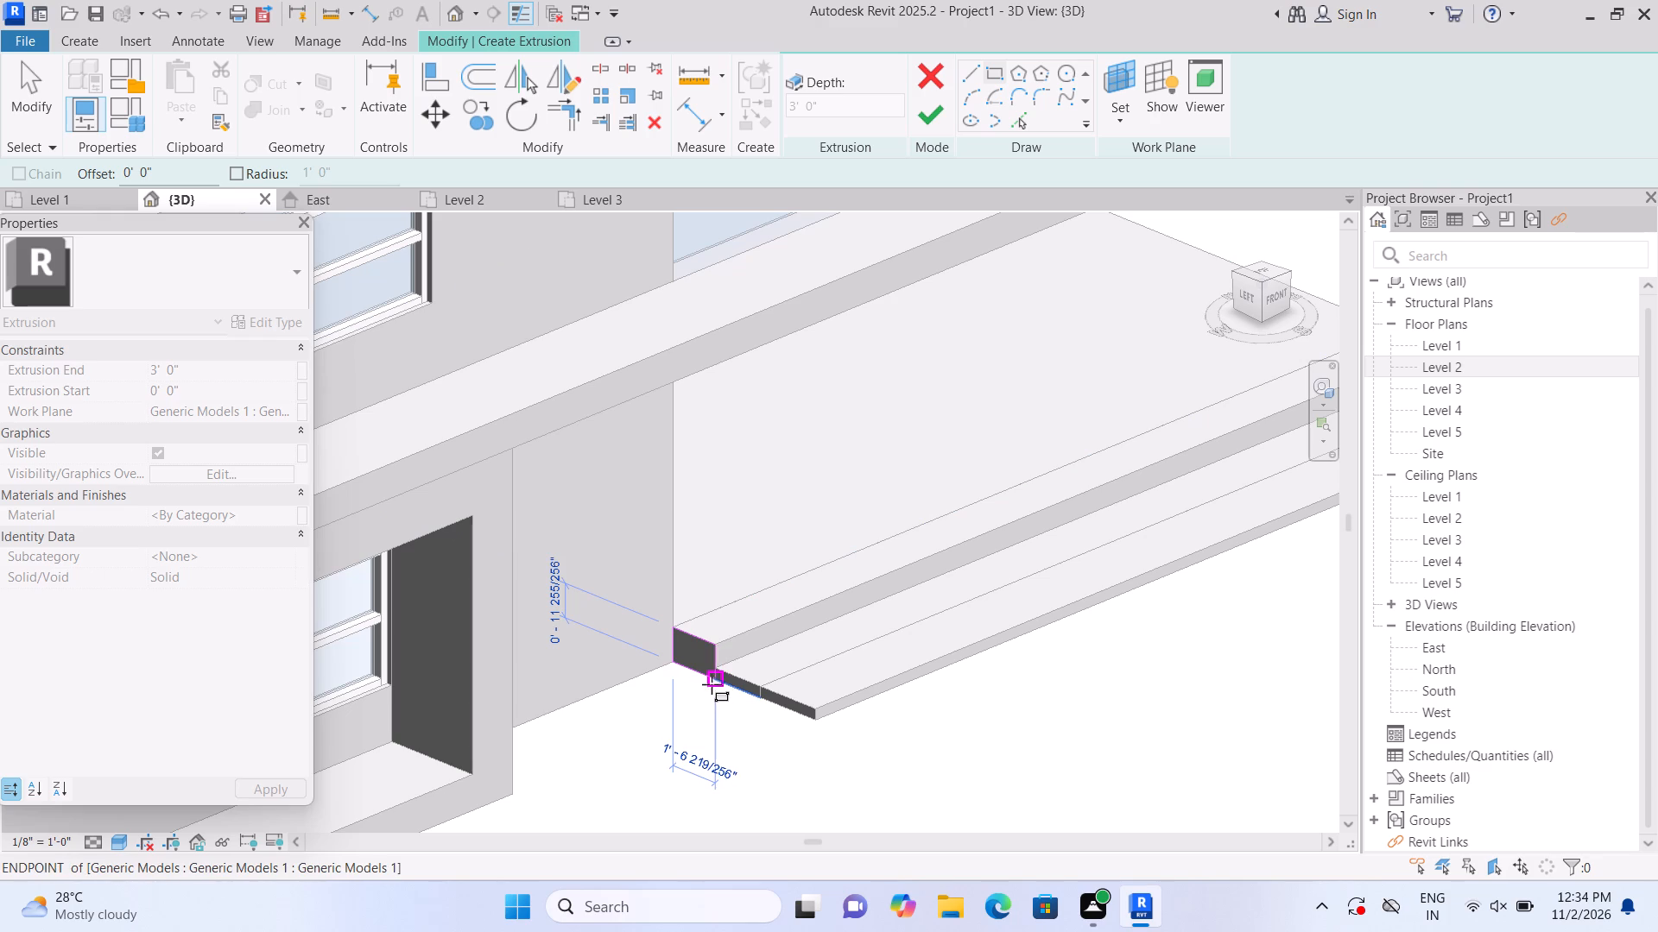
left_click(712, 683)
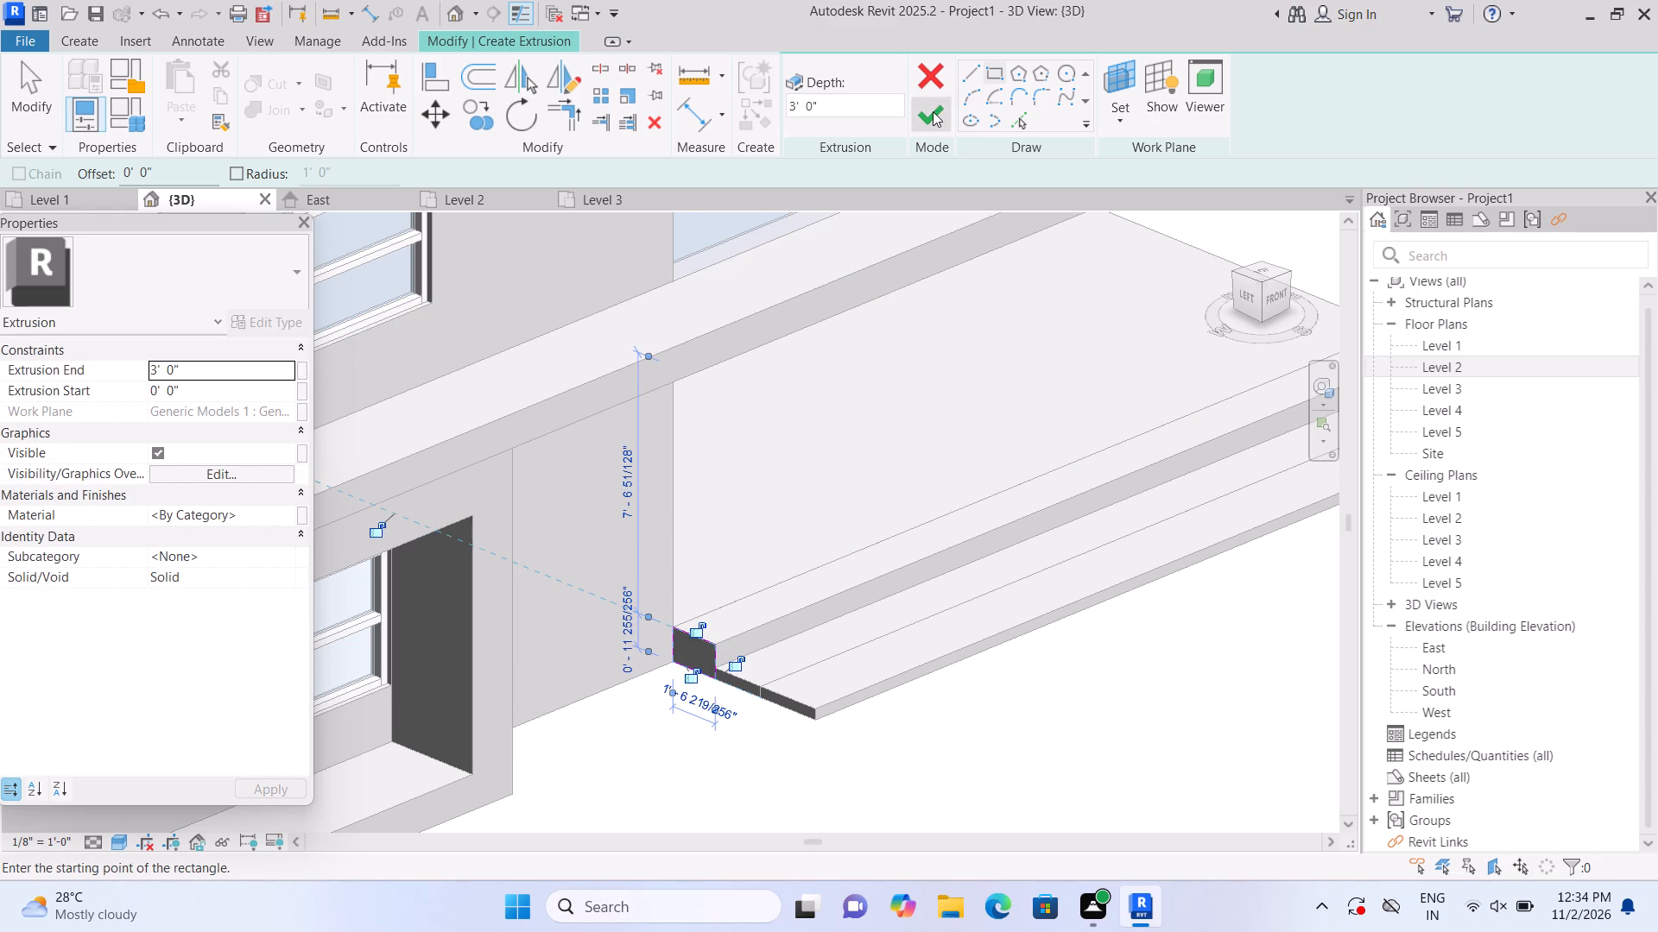
left_click(933, 114)
Shorten the wall-side block's extrusion to about 1' 3 3/4" and stretch its front face to the lowest step's front edge.
left_click_drag(609, 684, 655, 659)
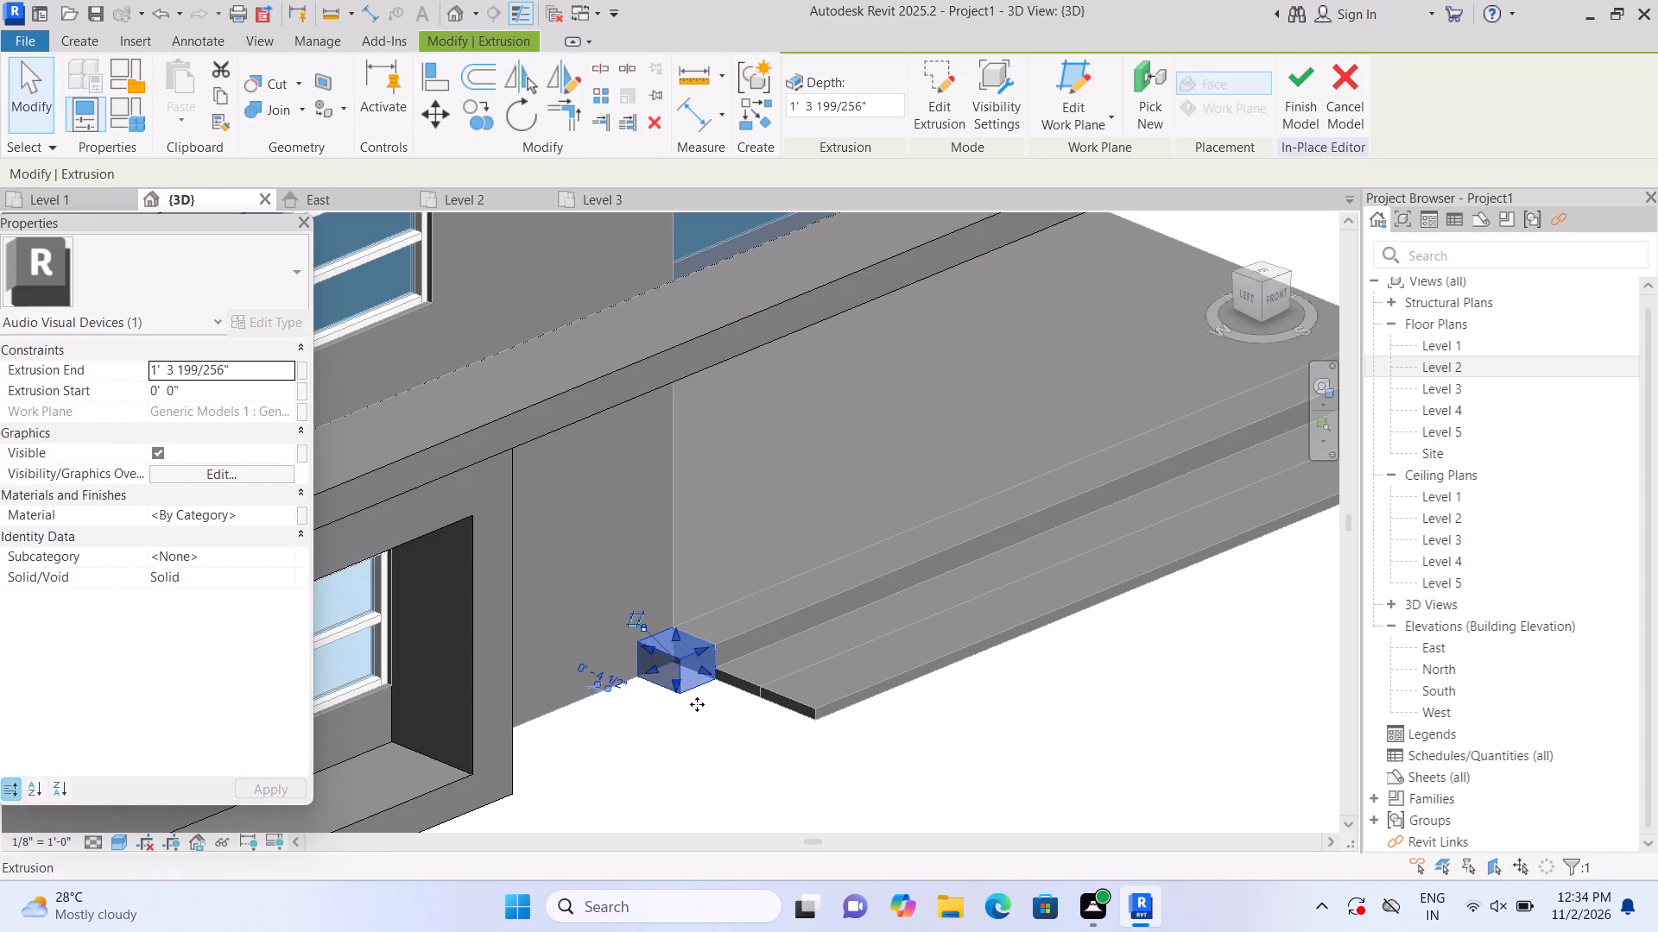
left_click_drag(701, 668, 799, 734)
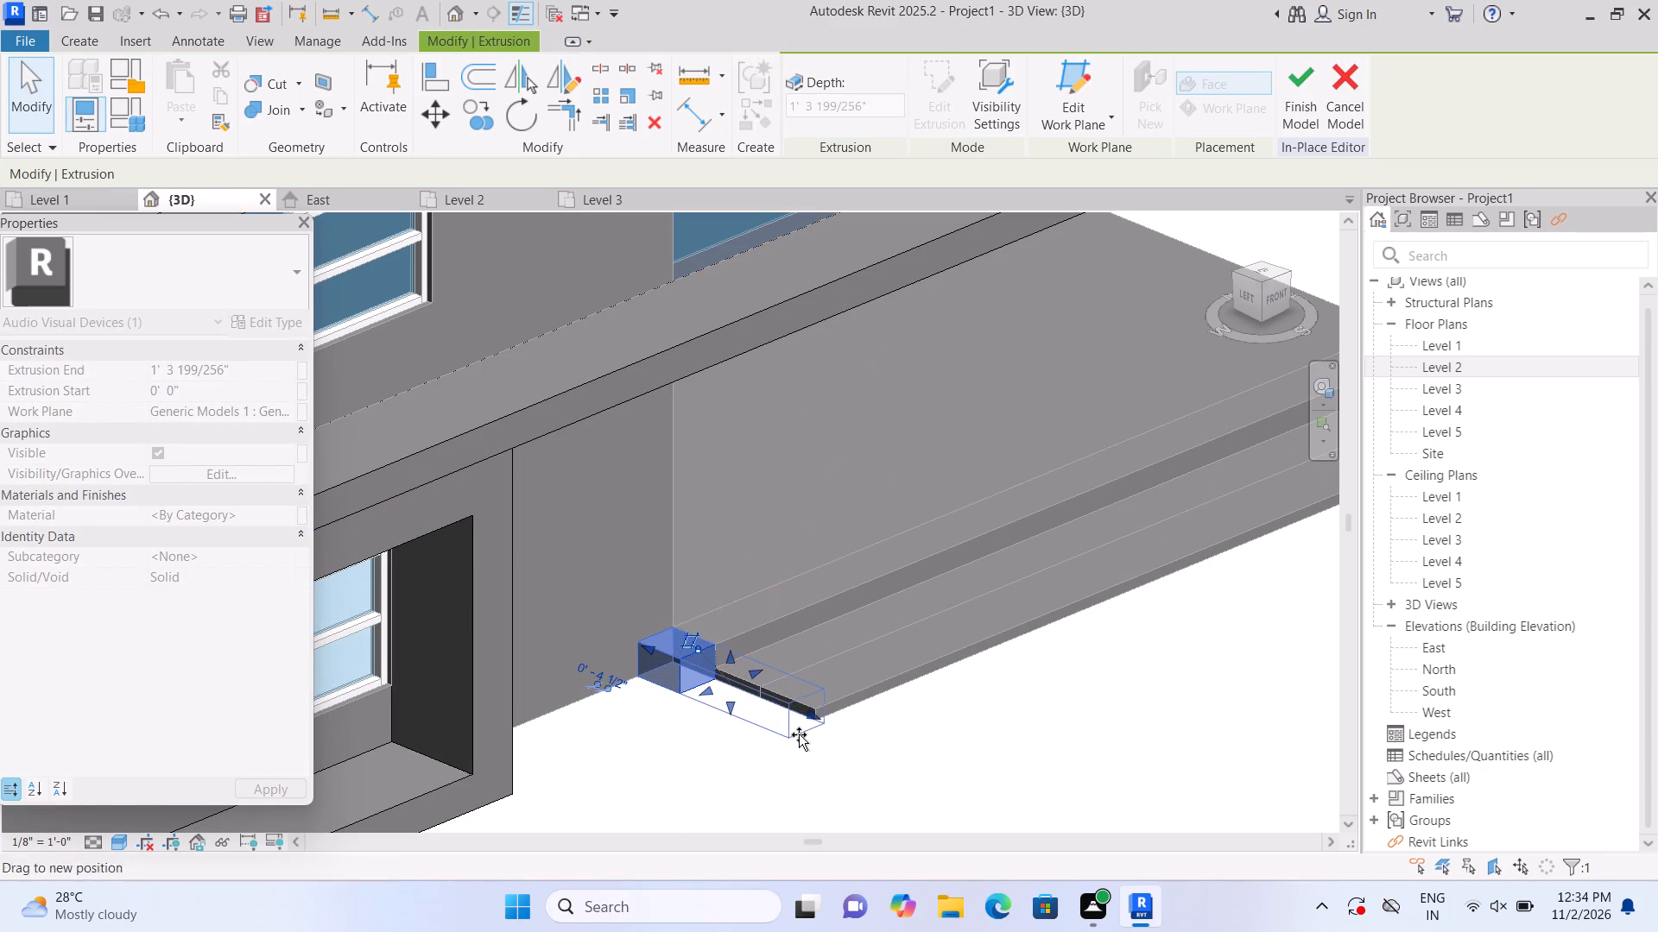
left_click_drag(799, 734, 791, 730)
left_click(807, 761)
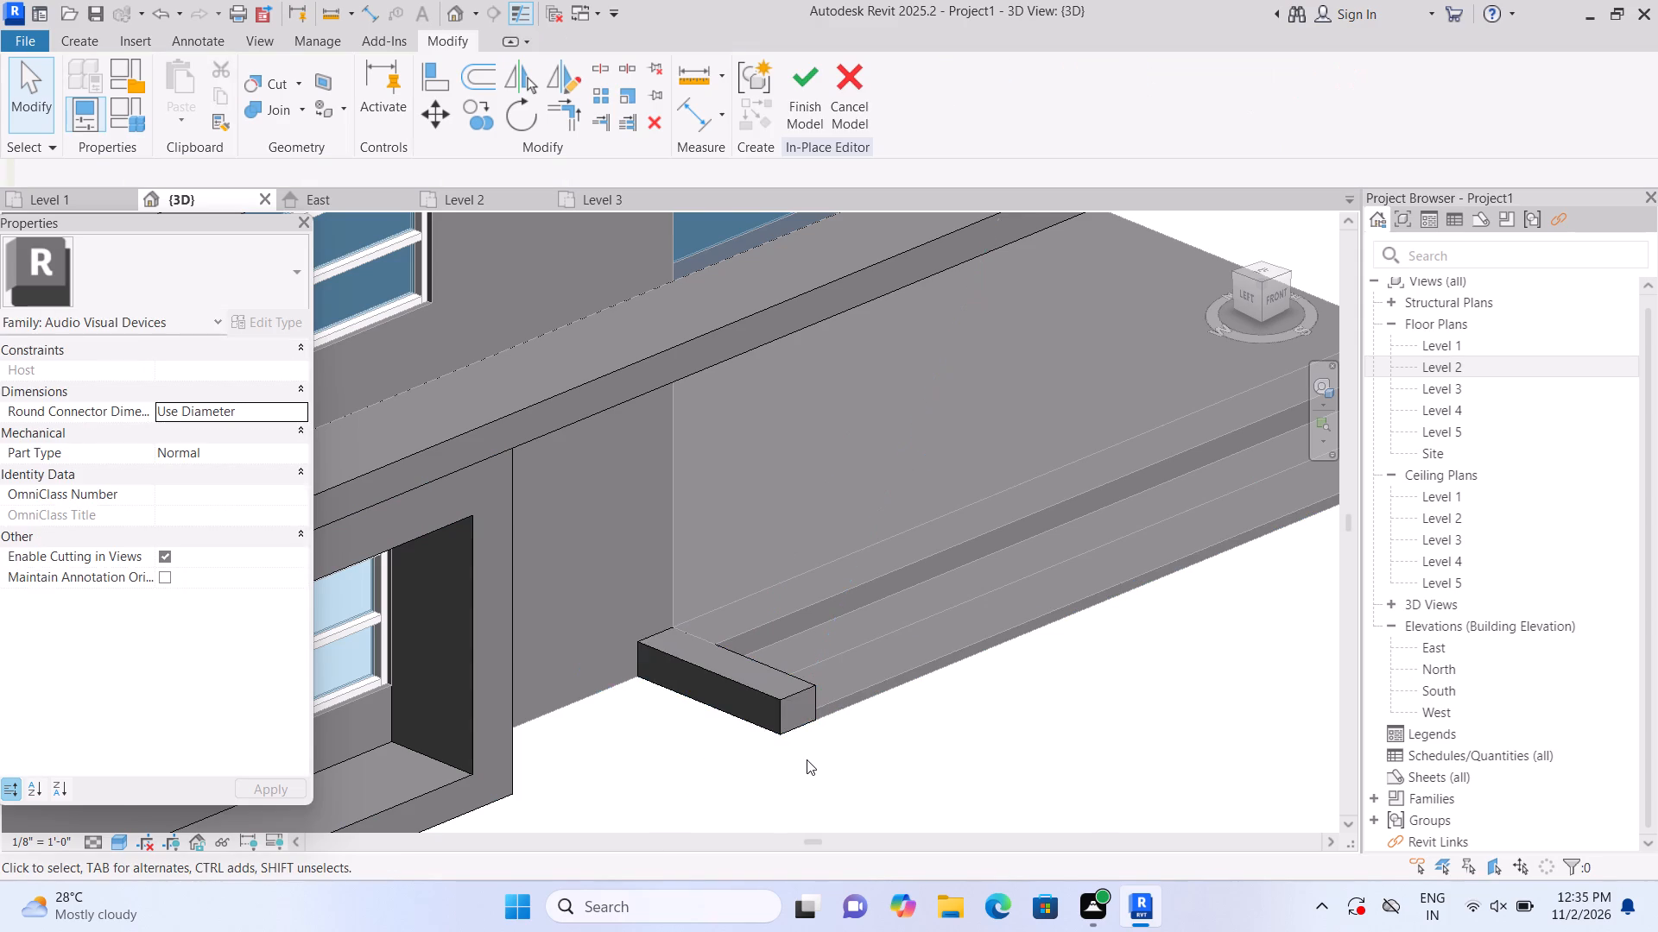
Examine the porch steps and both end blocks from below and from the front.
scroll(807, 759, "down", 4)
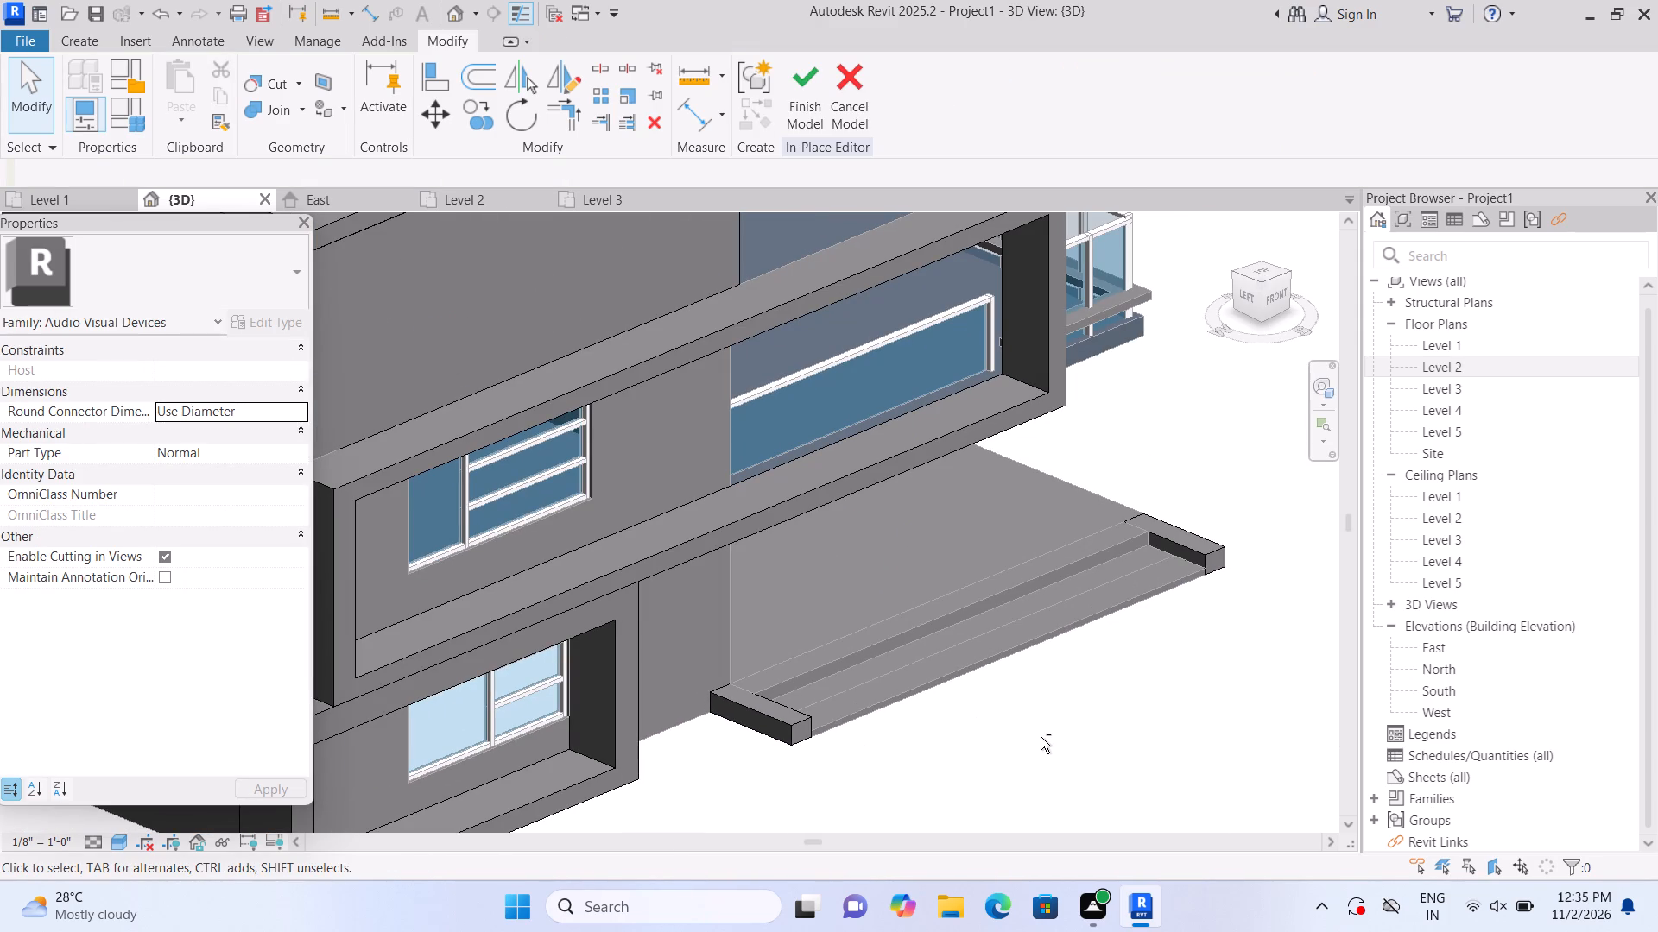
middle_click_drag(1041, 737, 943, 624, "shift")
middle_click_drag(667, 462, 783, 485)
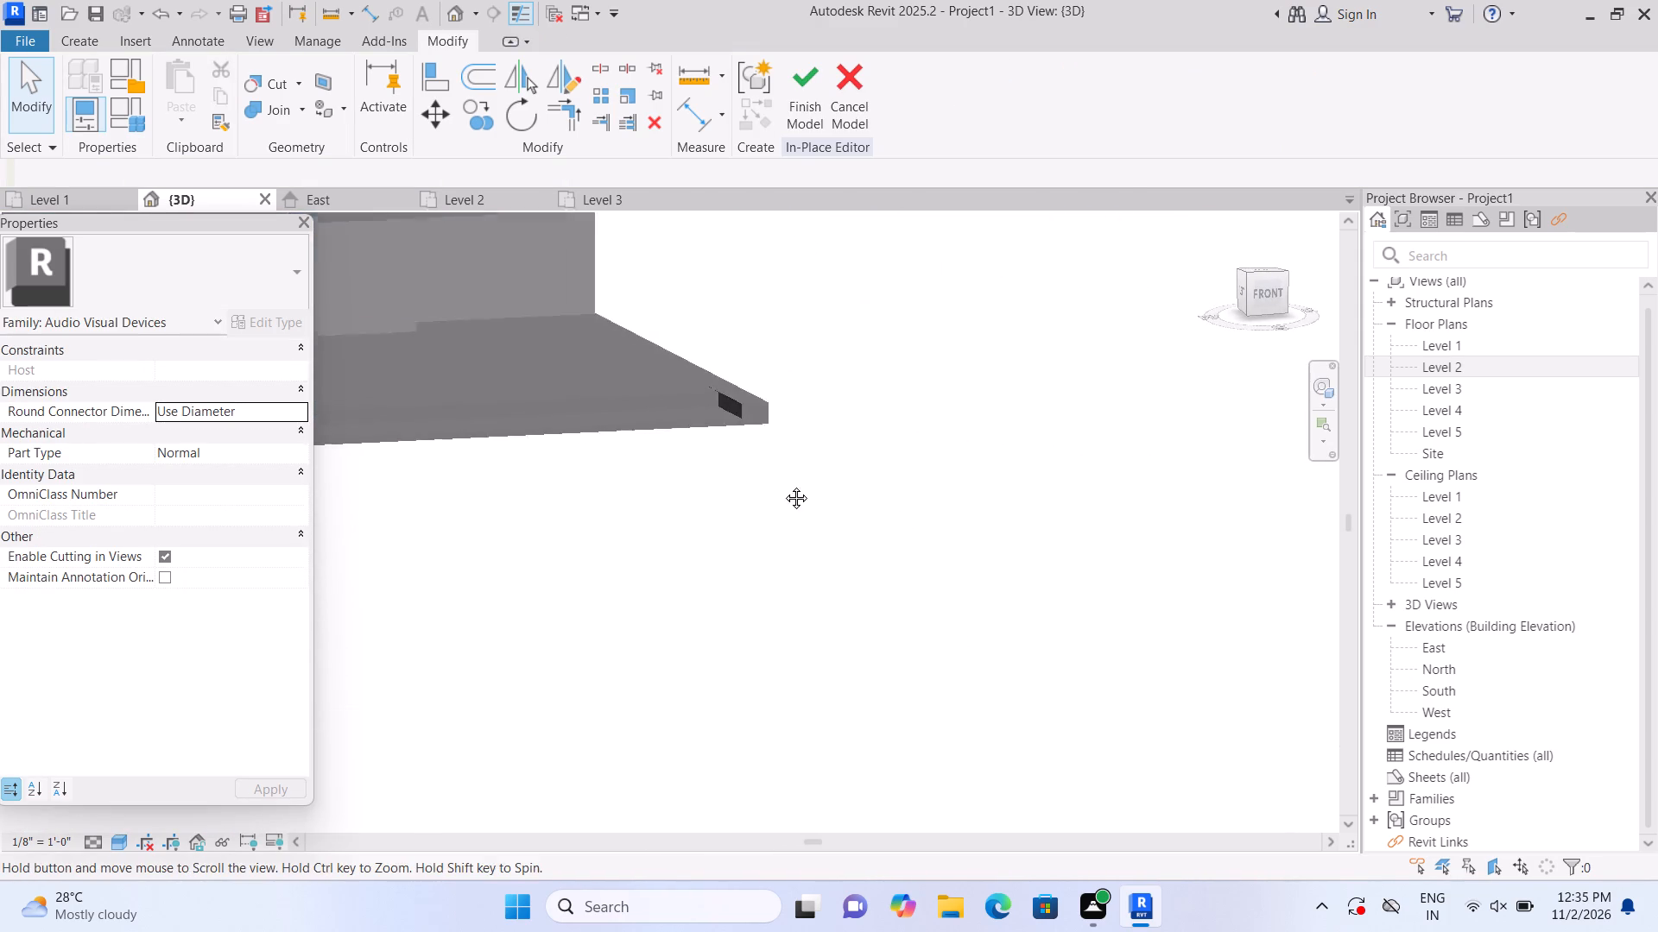
middle_click_drag(783, 485, 1073, 667)
middle_click_drag(862, 709, 860, 584, "shift")
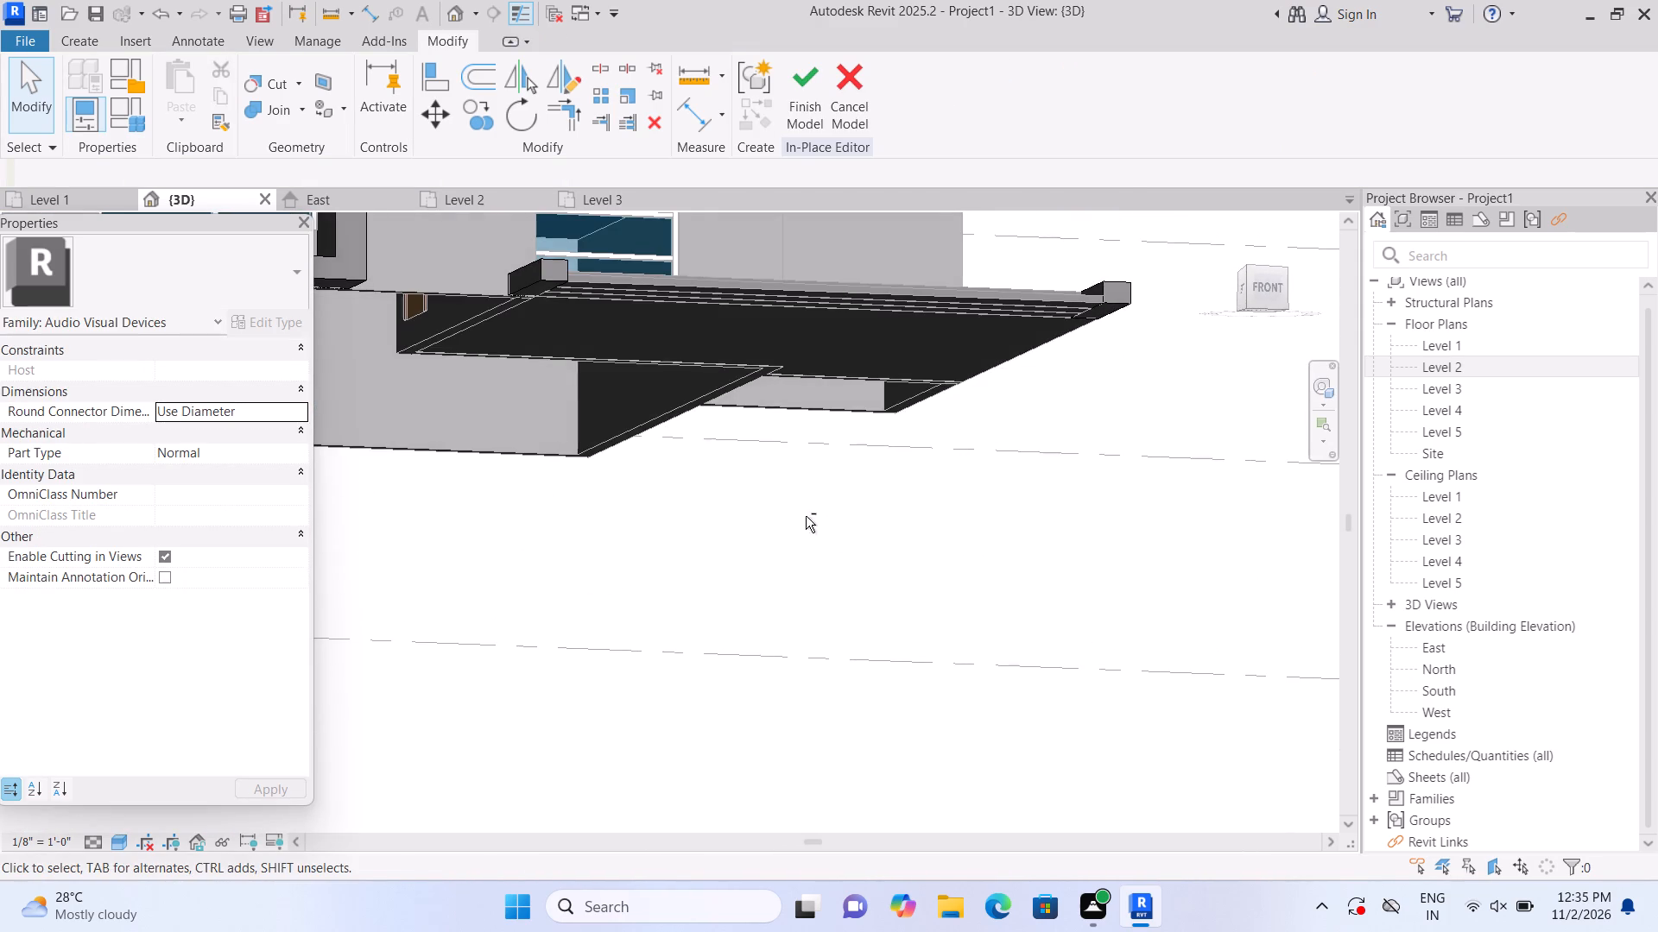
middle_click_drag(804, 533, 787, 633, "shift")
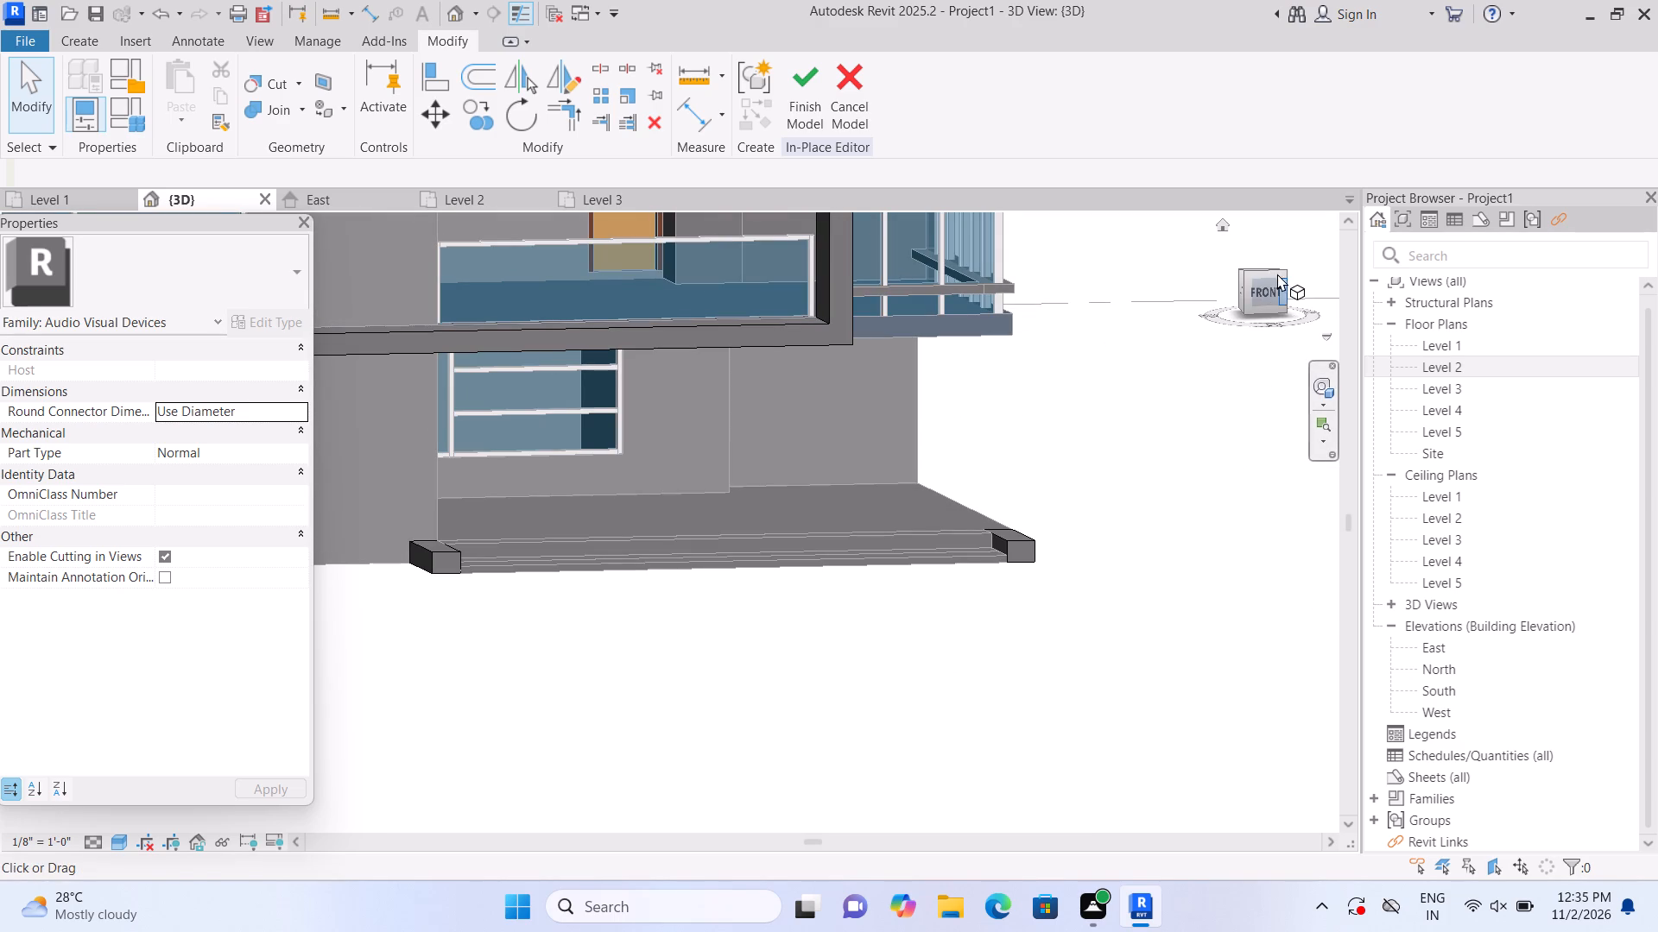
left_click(1268, 290)
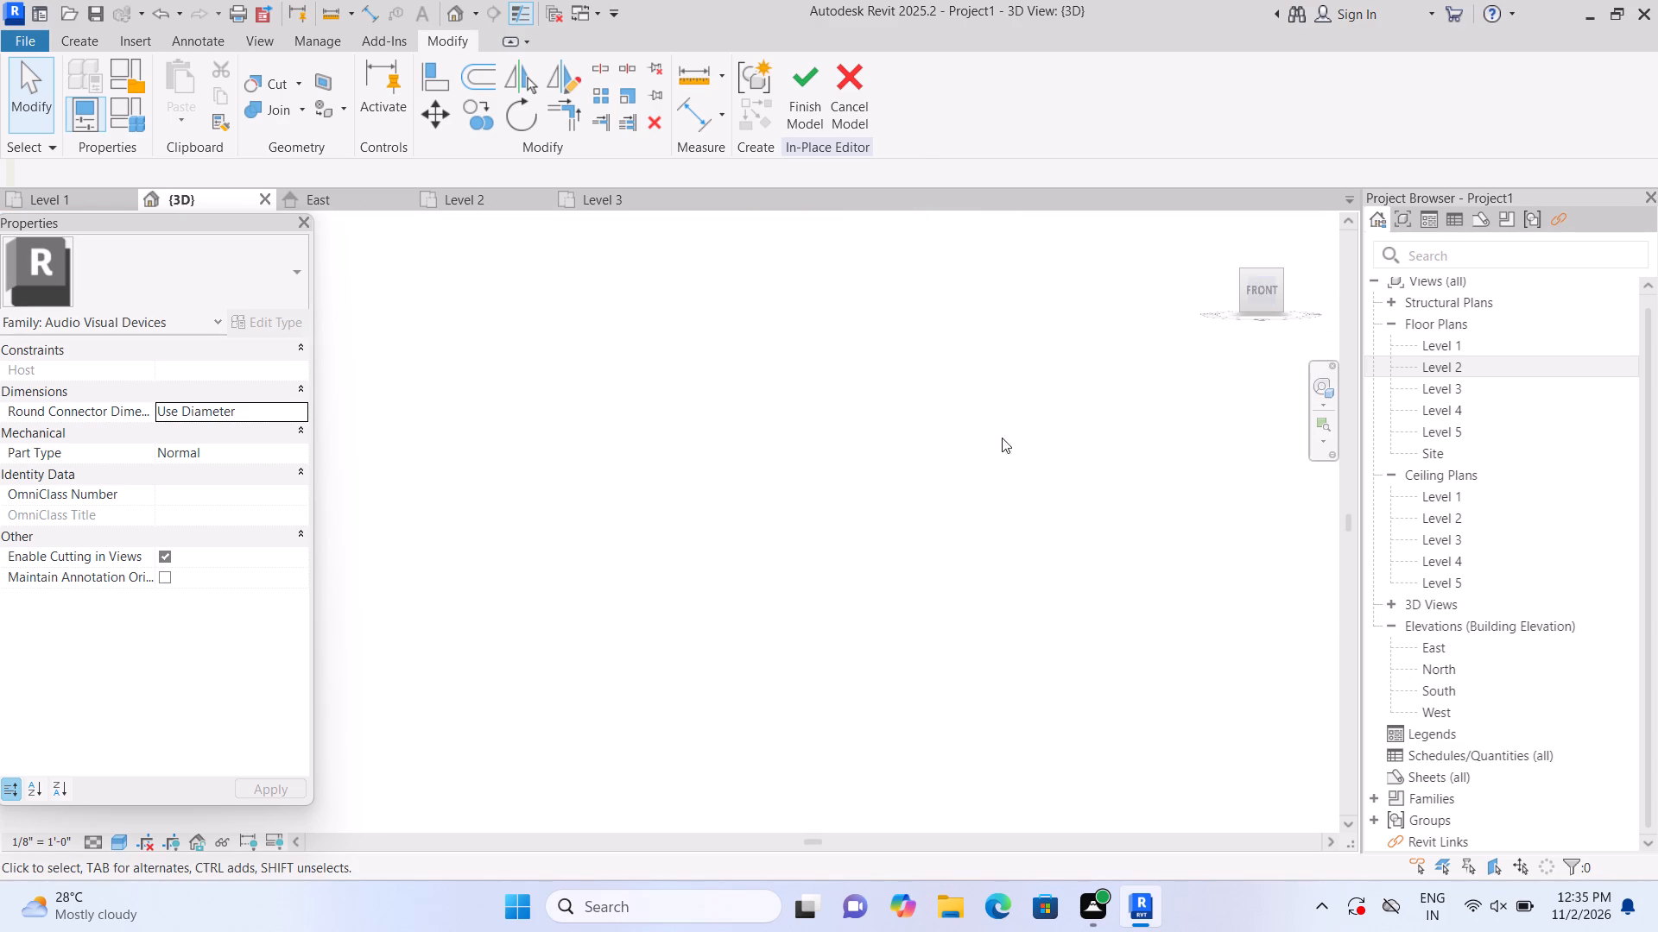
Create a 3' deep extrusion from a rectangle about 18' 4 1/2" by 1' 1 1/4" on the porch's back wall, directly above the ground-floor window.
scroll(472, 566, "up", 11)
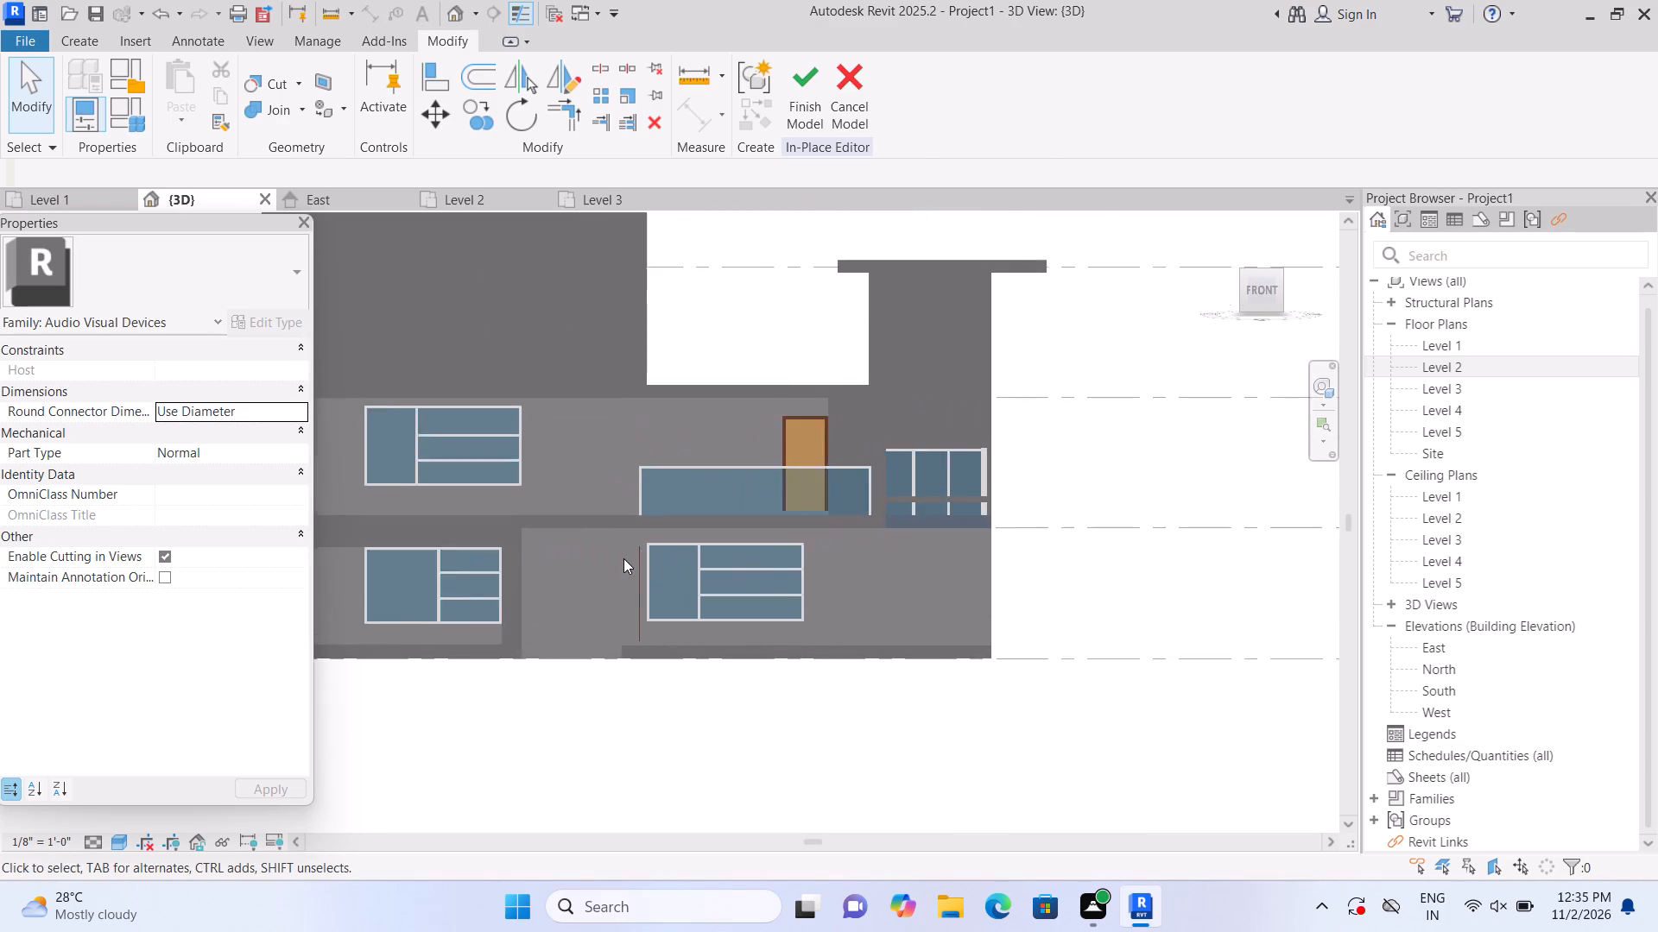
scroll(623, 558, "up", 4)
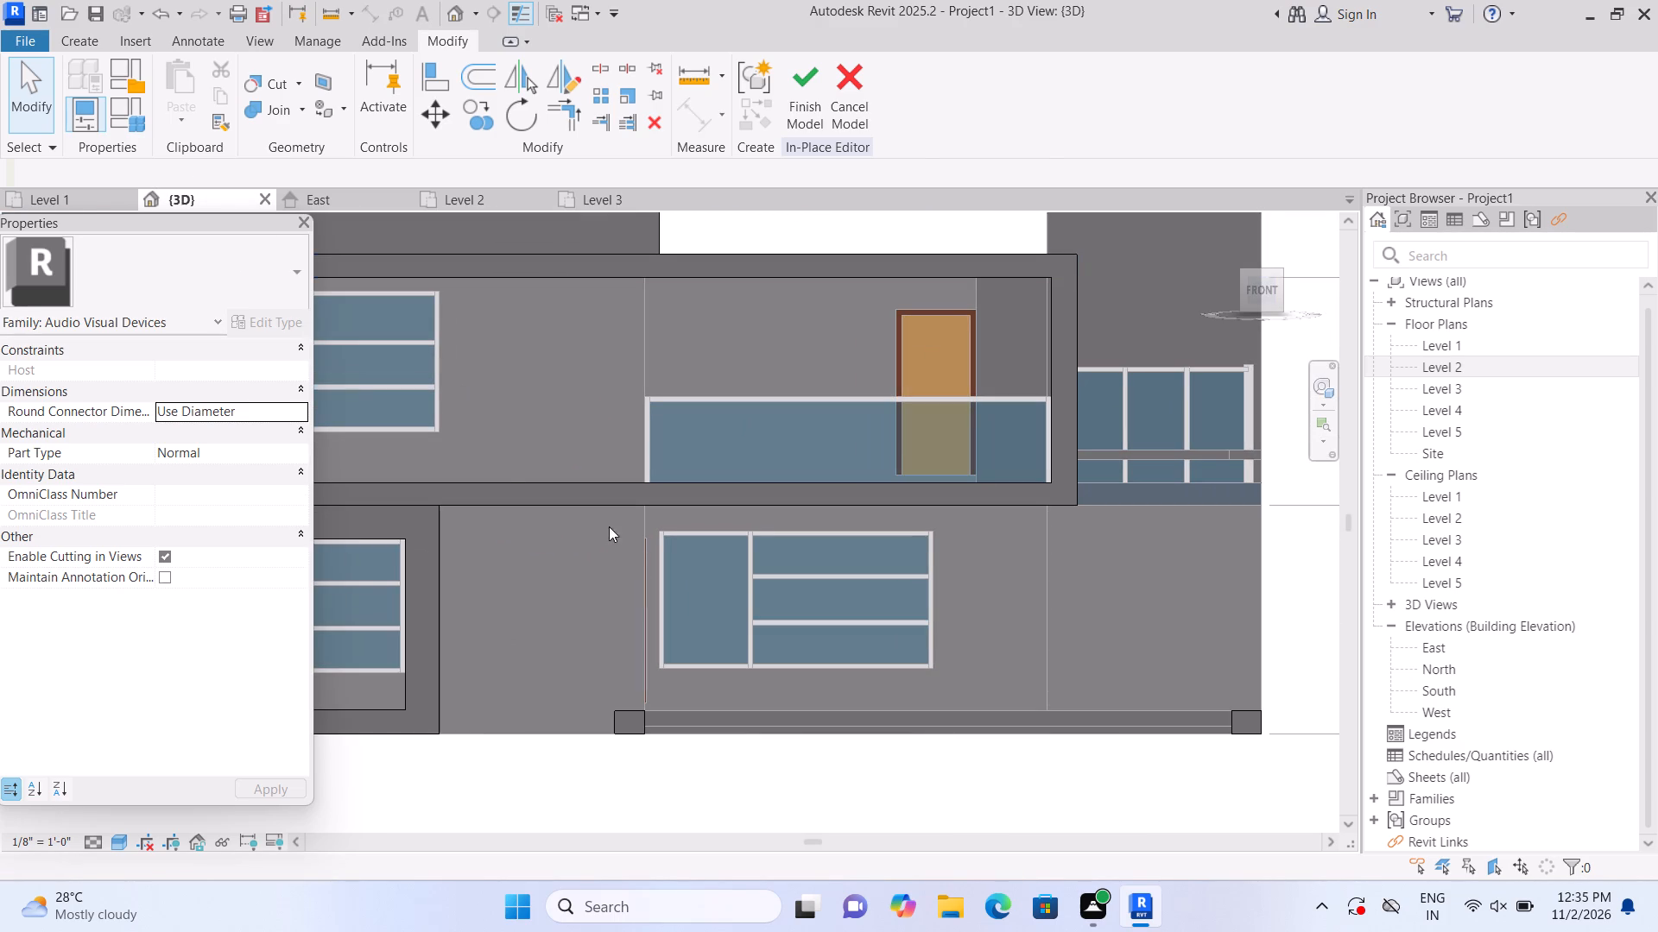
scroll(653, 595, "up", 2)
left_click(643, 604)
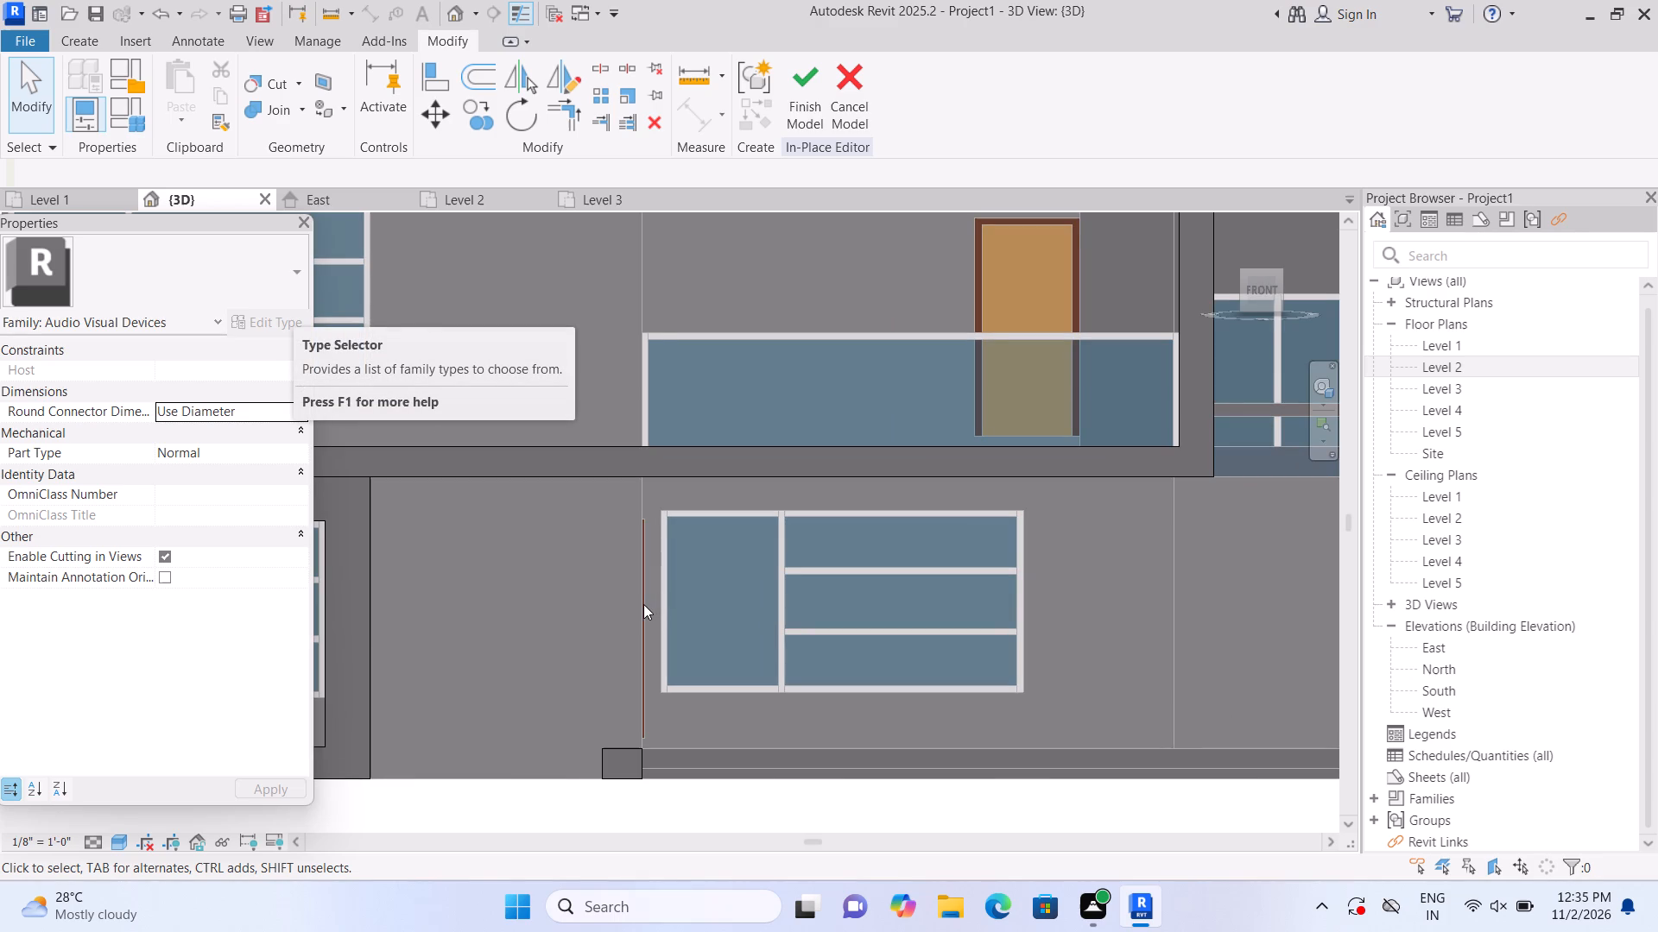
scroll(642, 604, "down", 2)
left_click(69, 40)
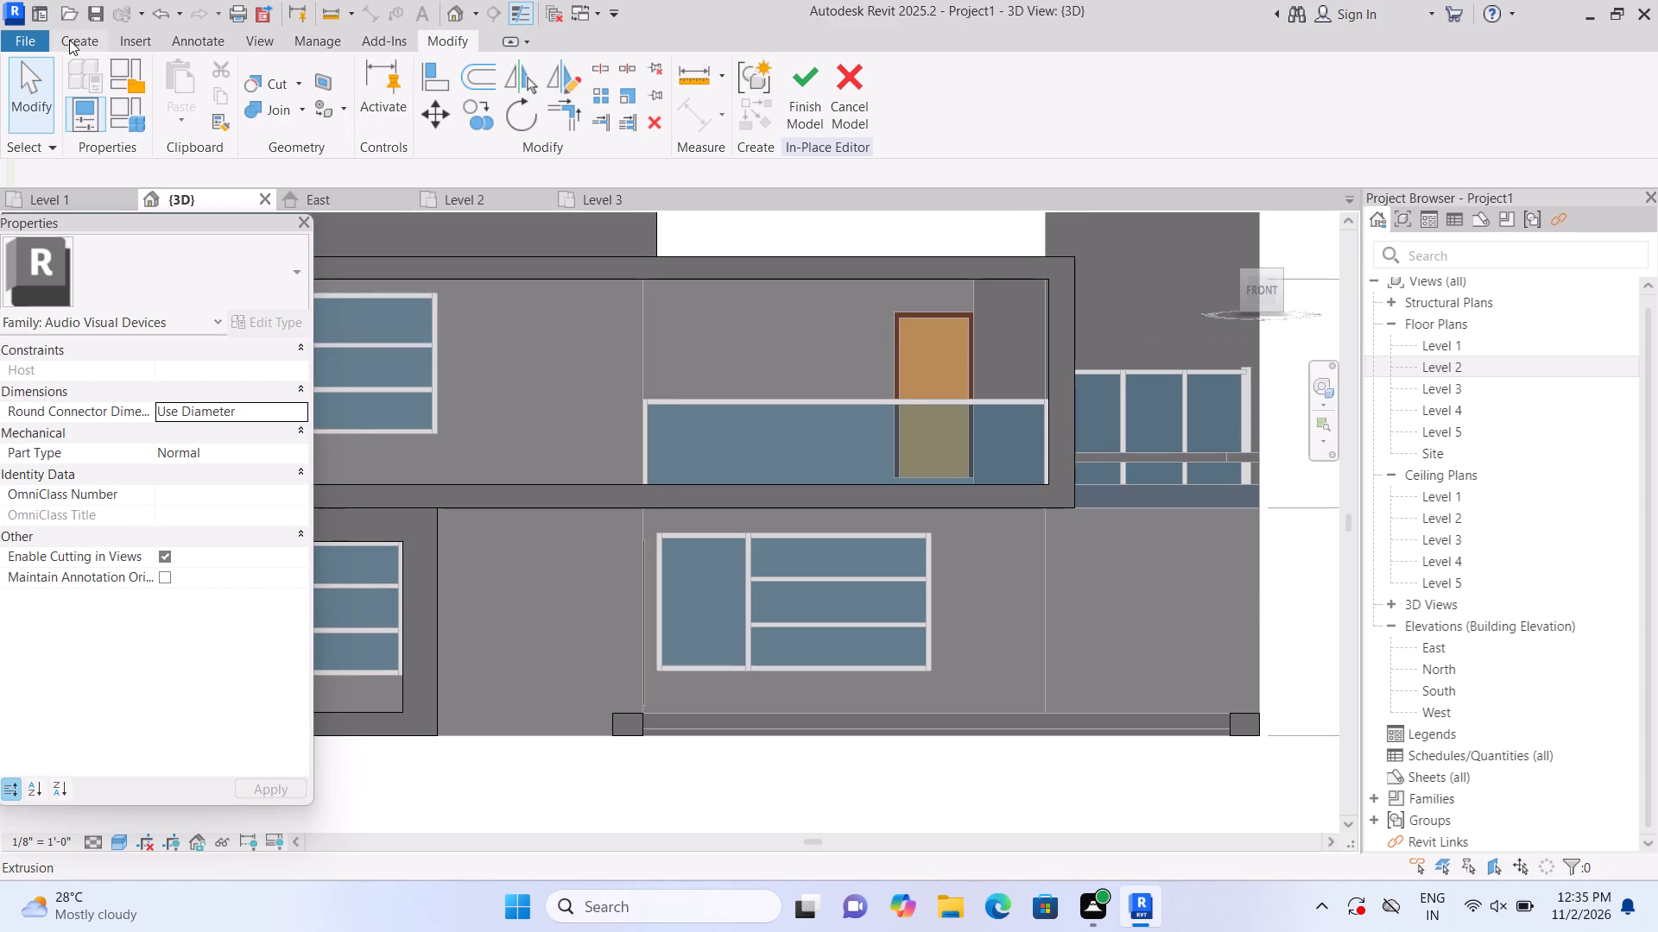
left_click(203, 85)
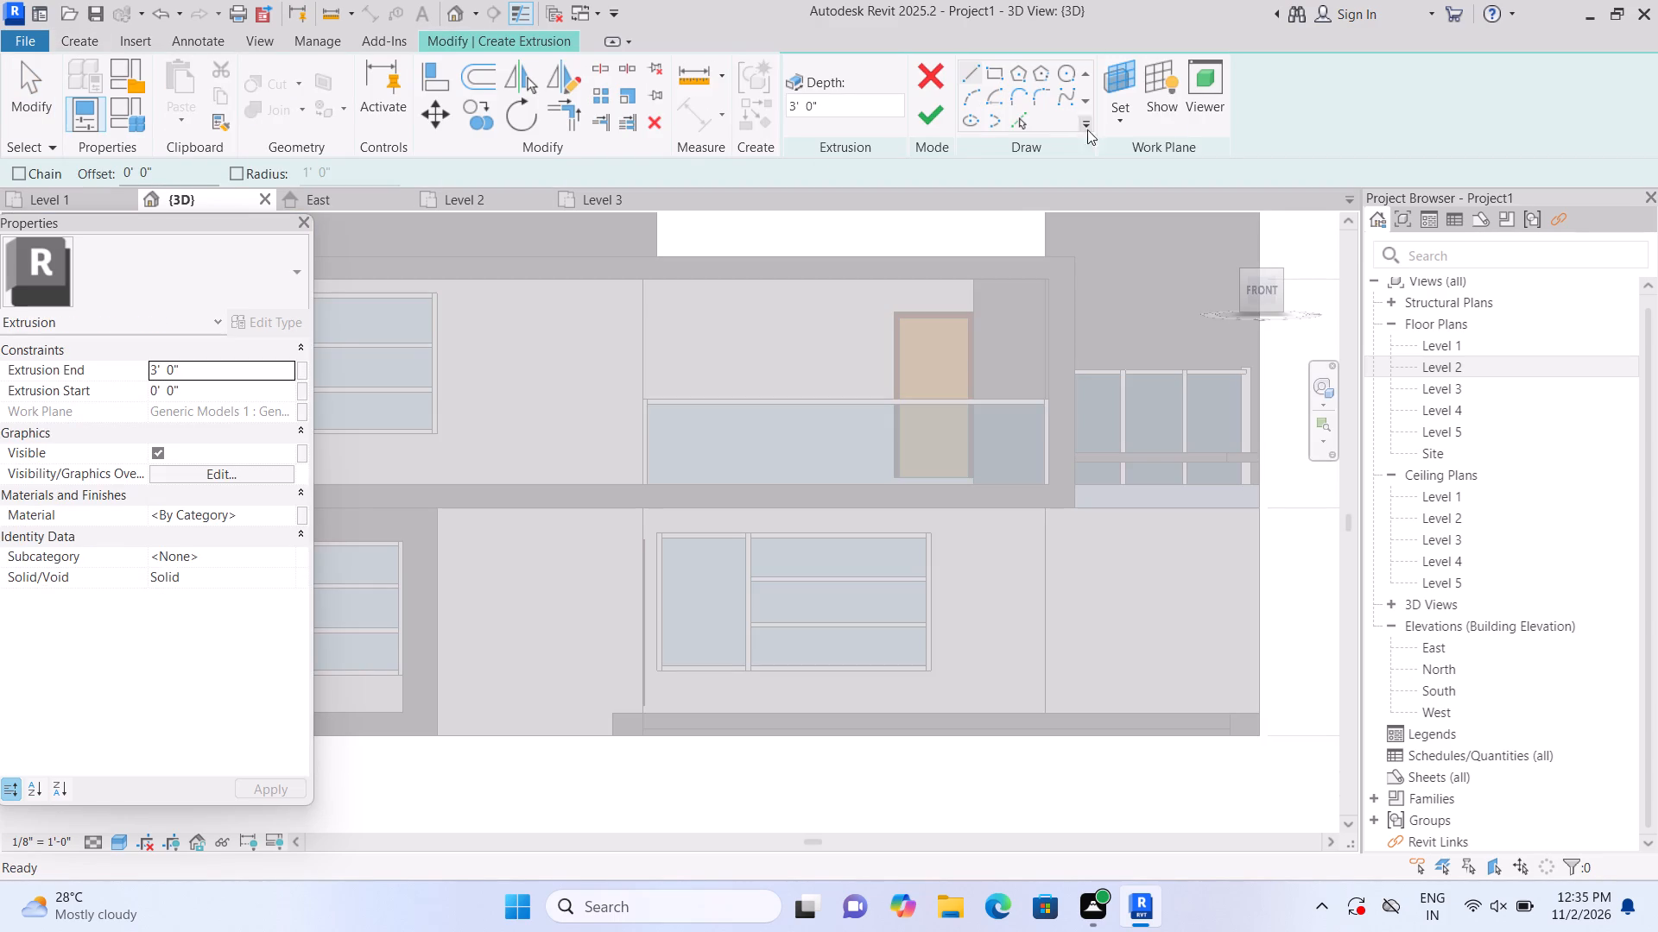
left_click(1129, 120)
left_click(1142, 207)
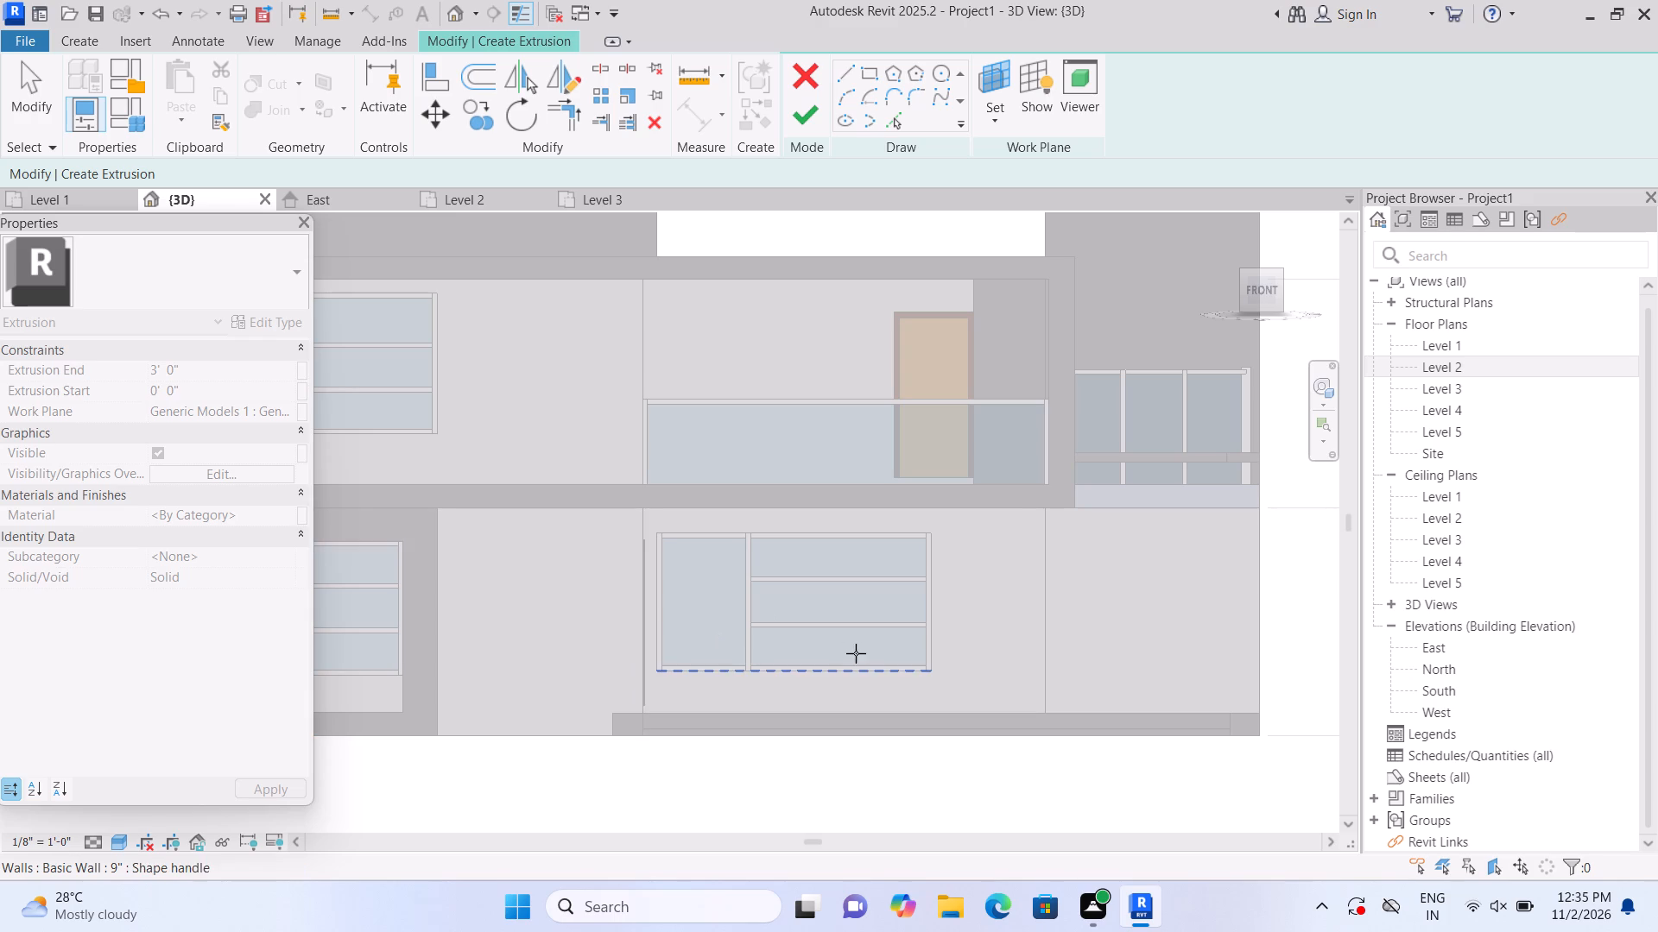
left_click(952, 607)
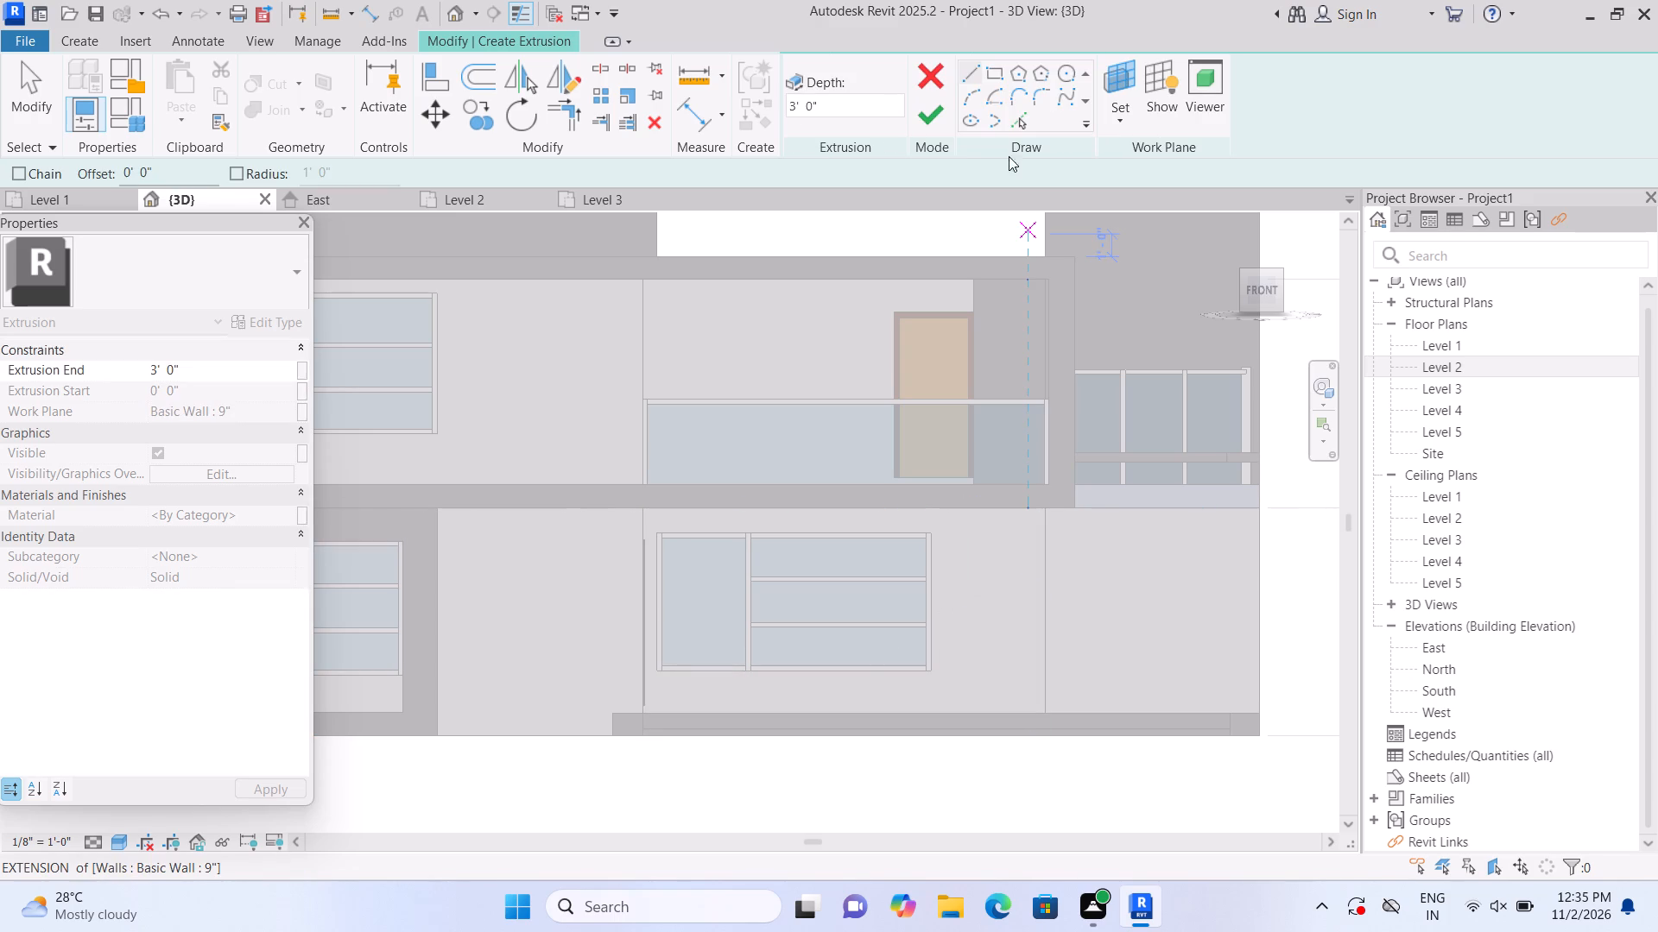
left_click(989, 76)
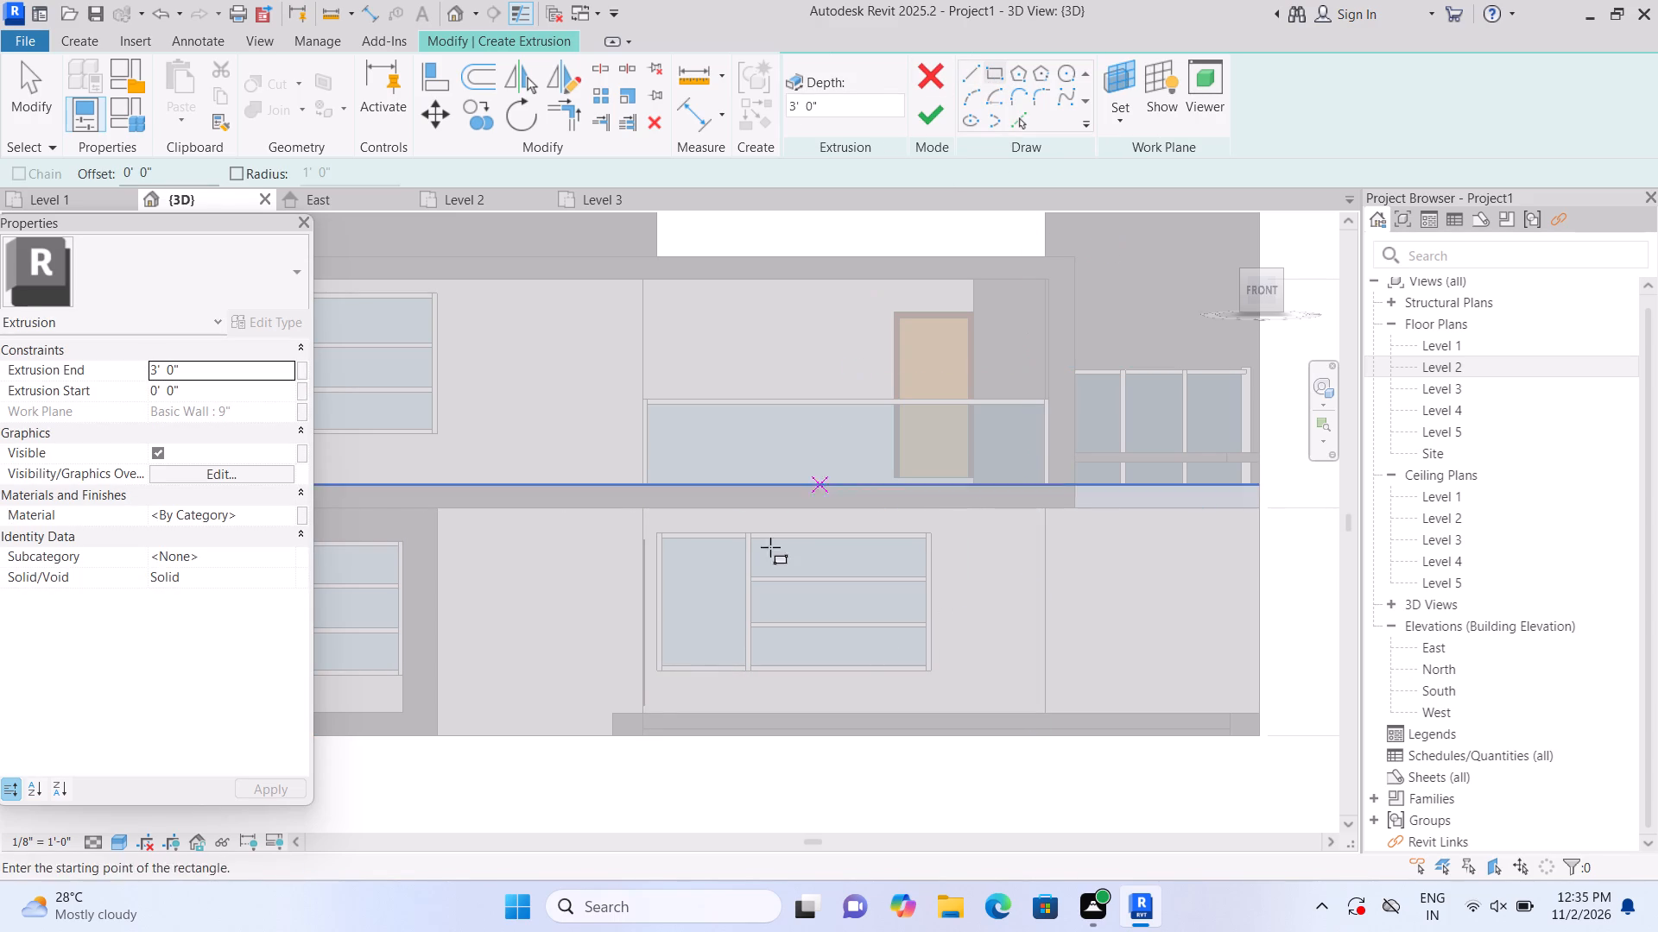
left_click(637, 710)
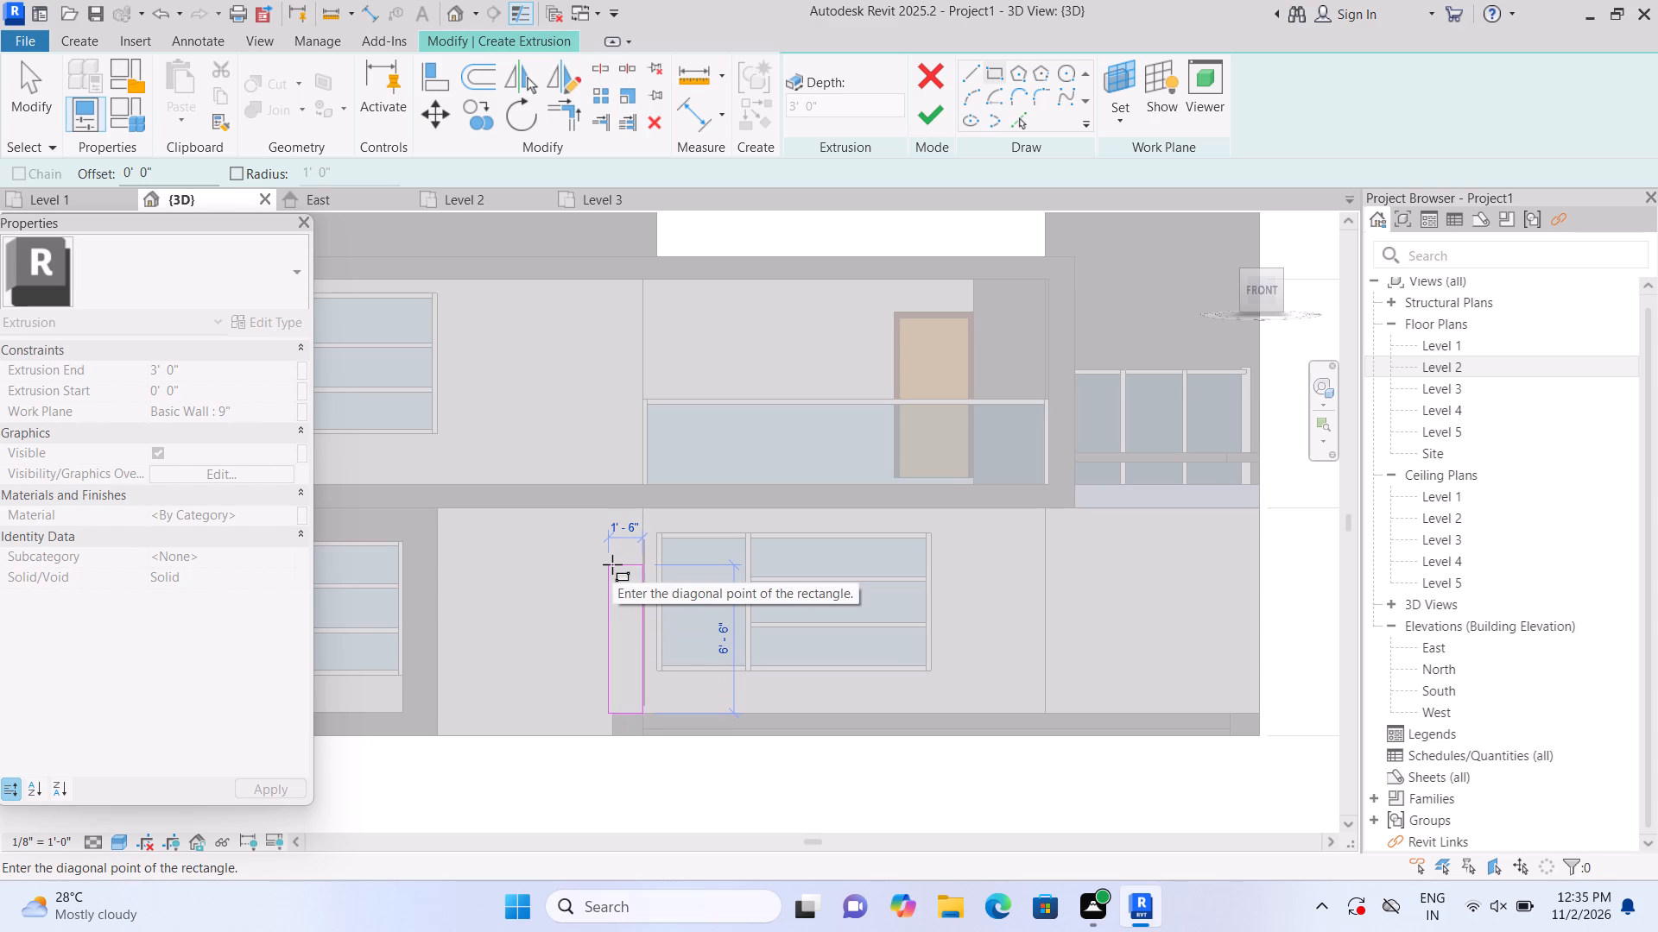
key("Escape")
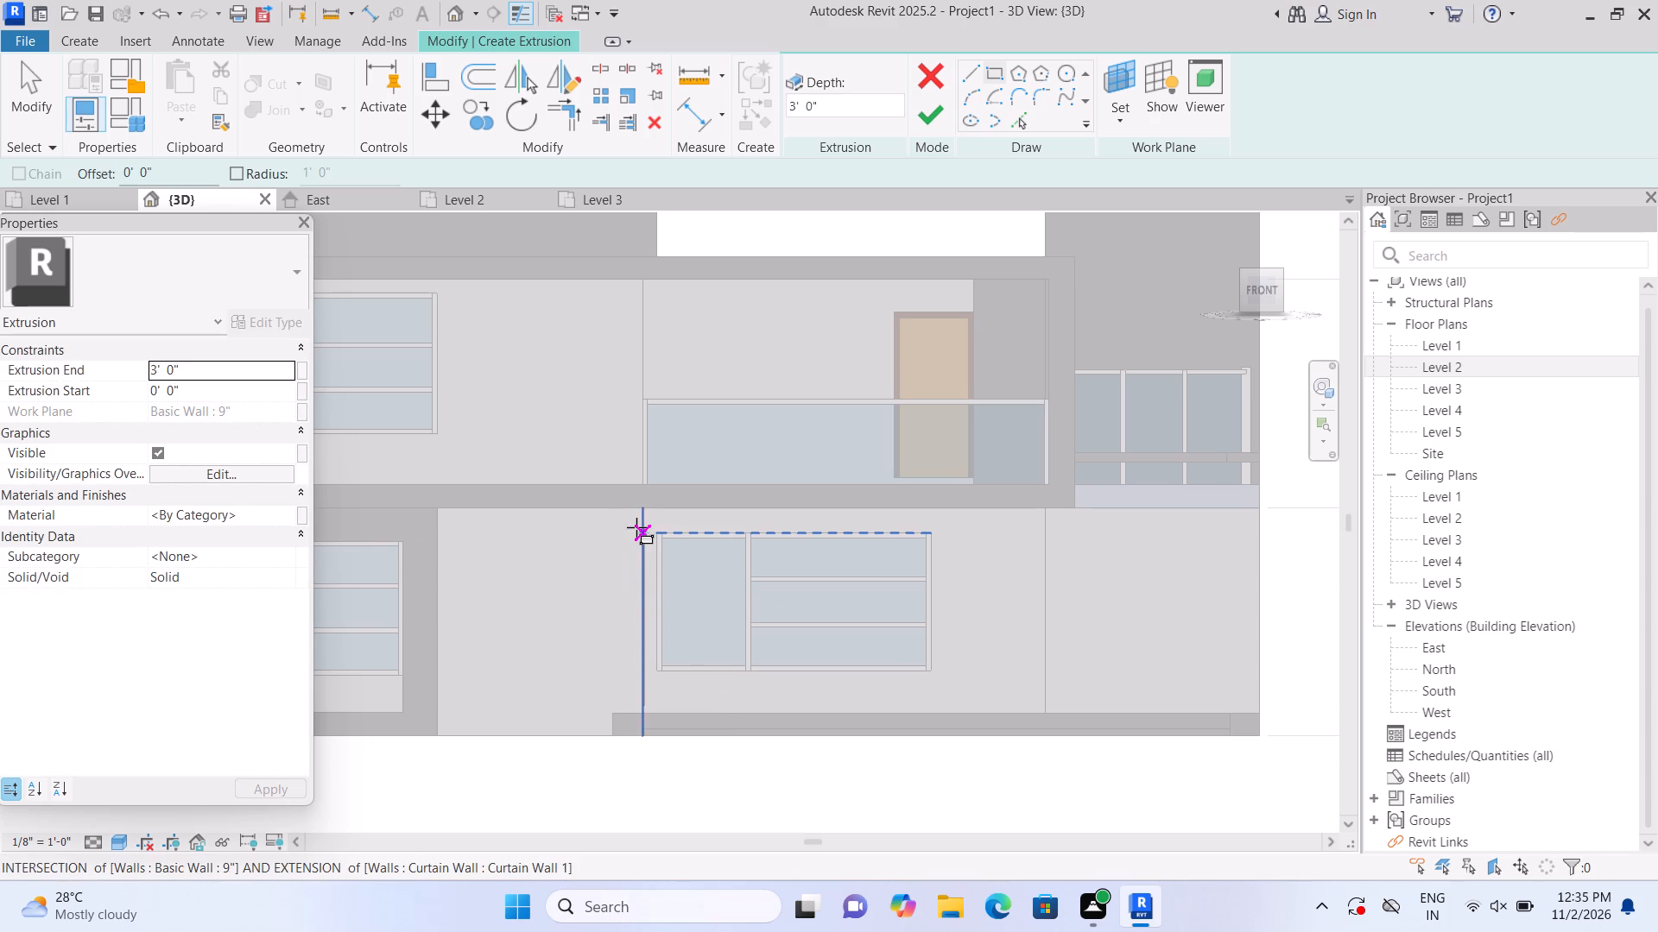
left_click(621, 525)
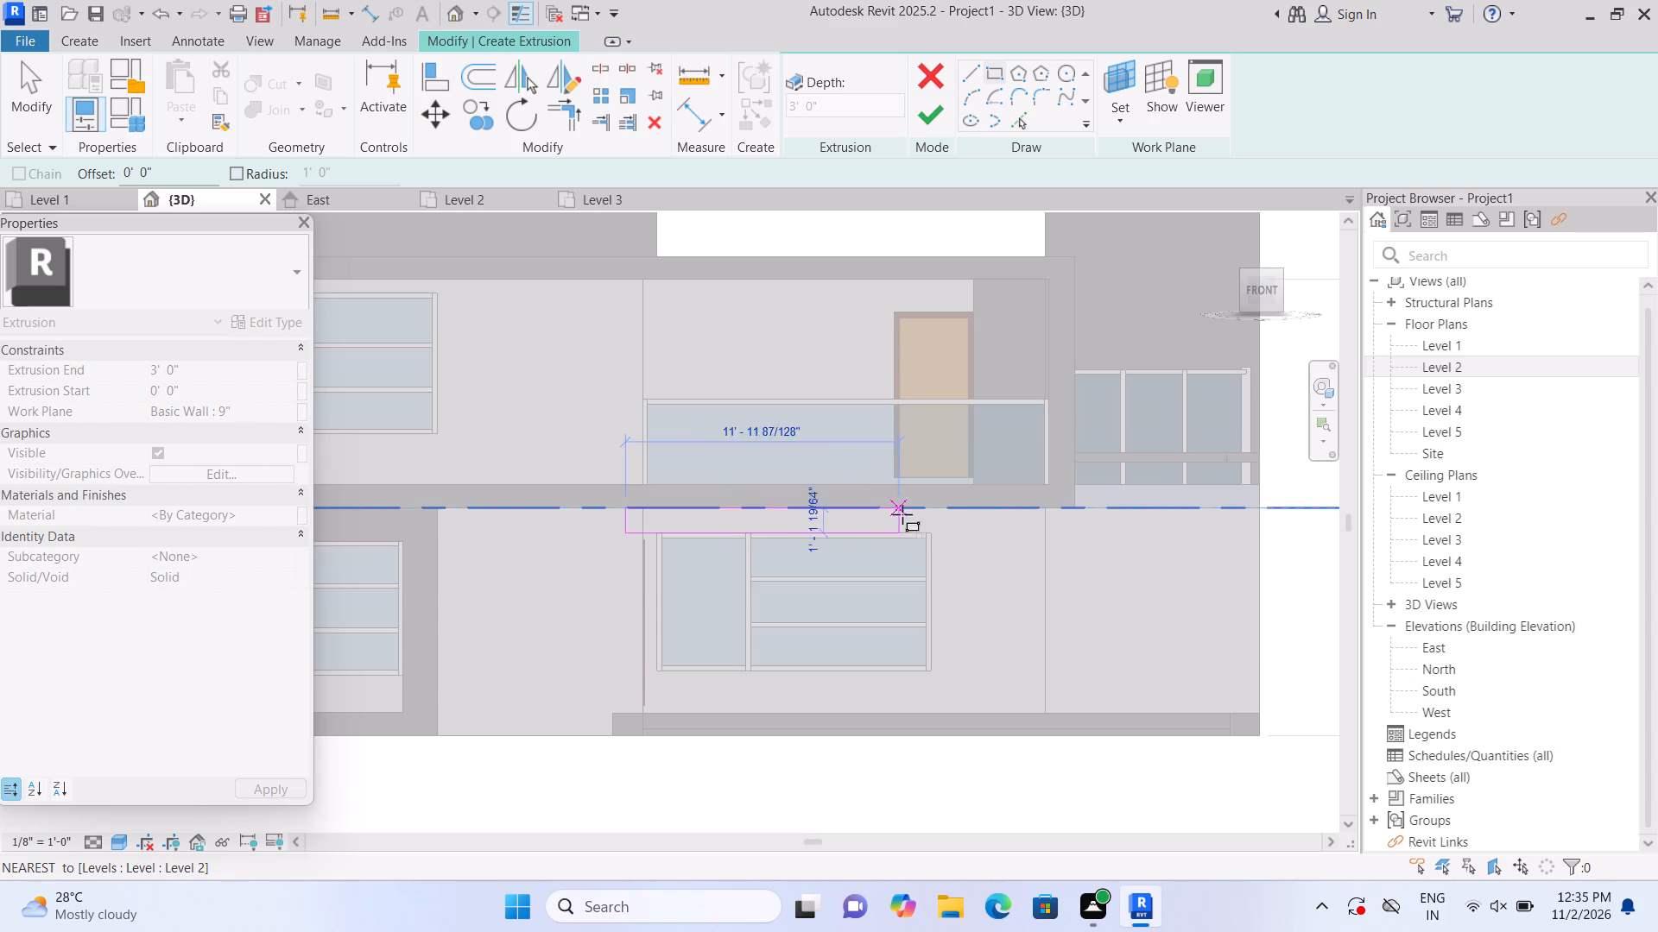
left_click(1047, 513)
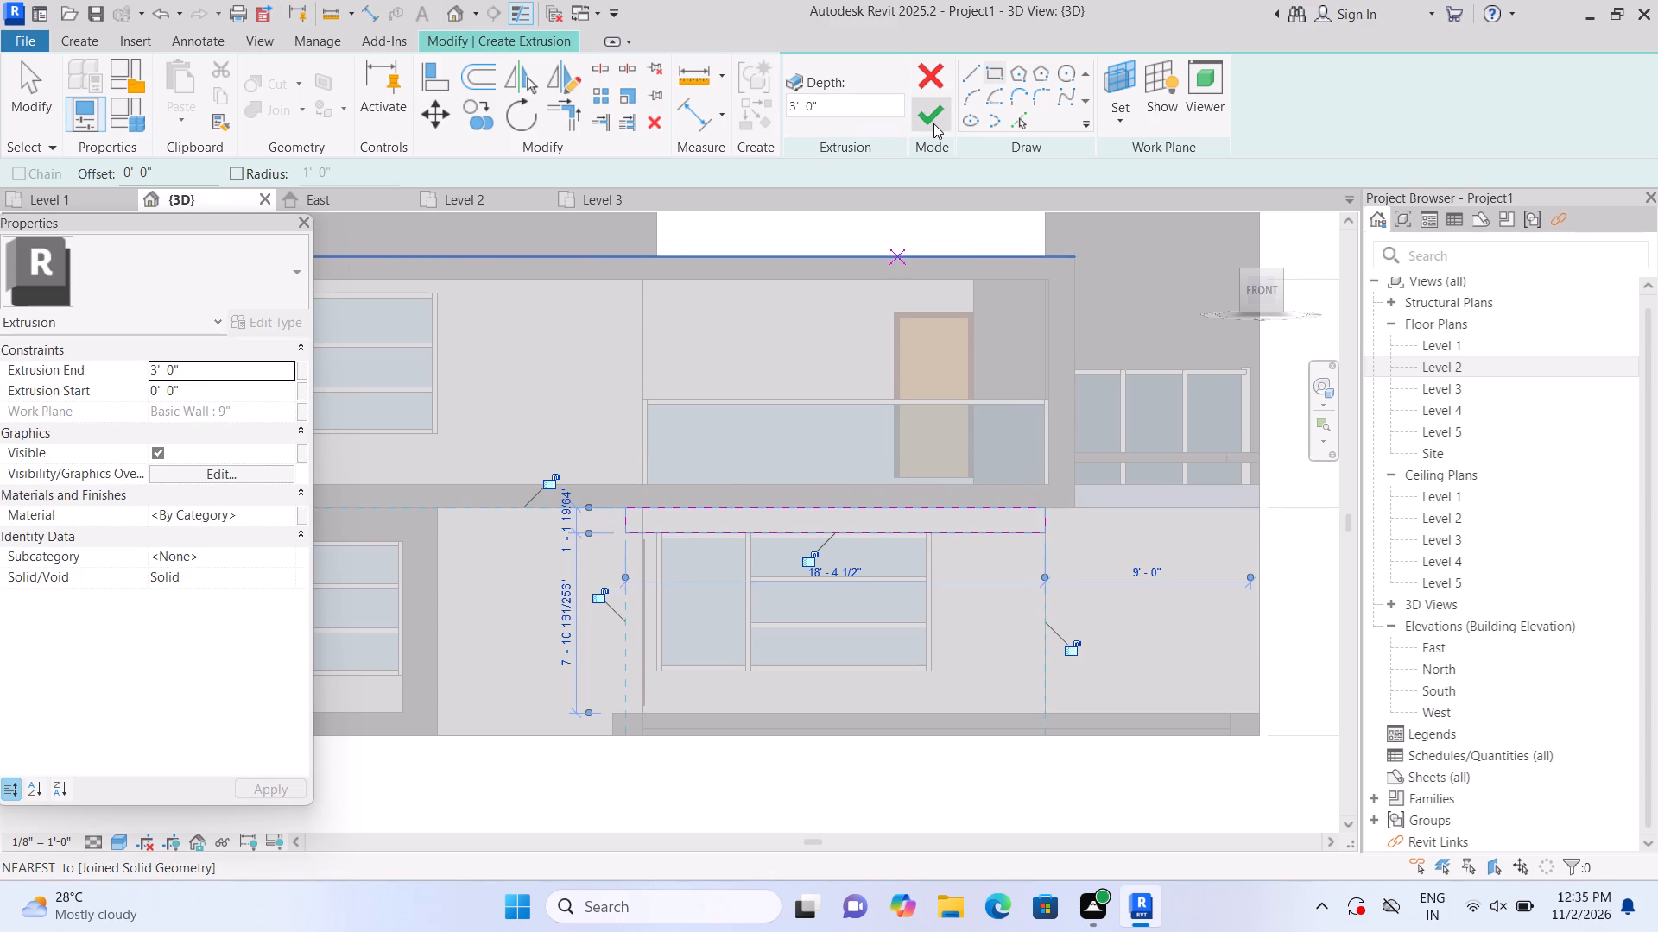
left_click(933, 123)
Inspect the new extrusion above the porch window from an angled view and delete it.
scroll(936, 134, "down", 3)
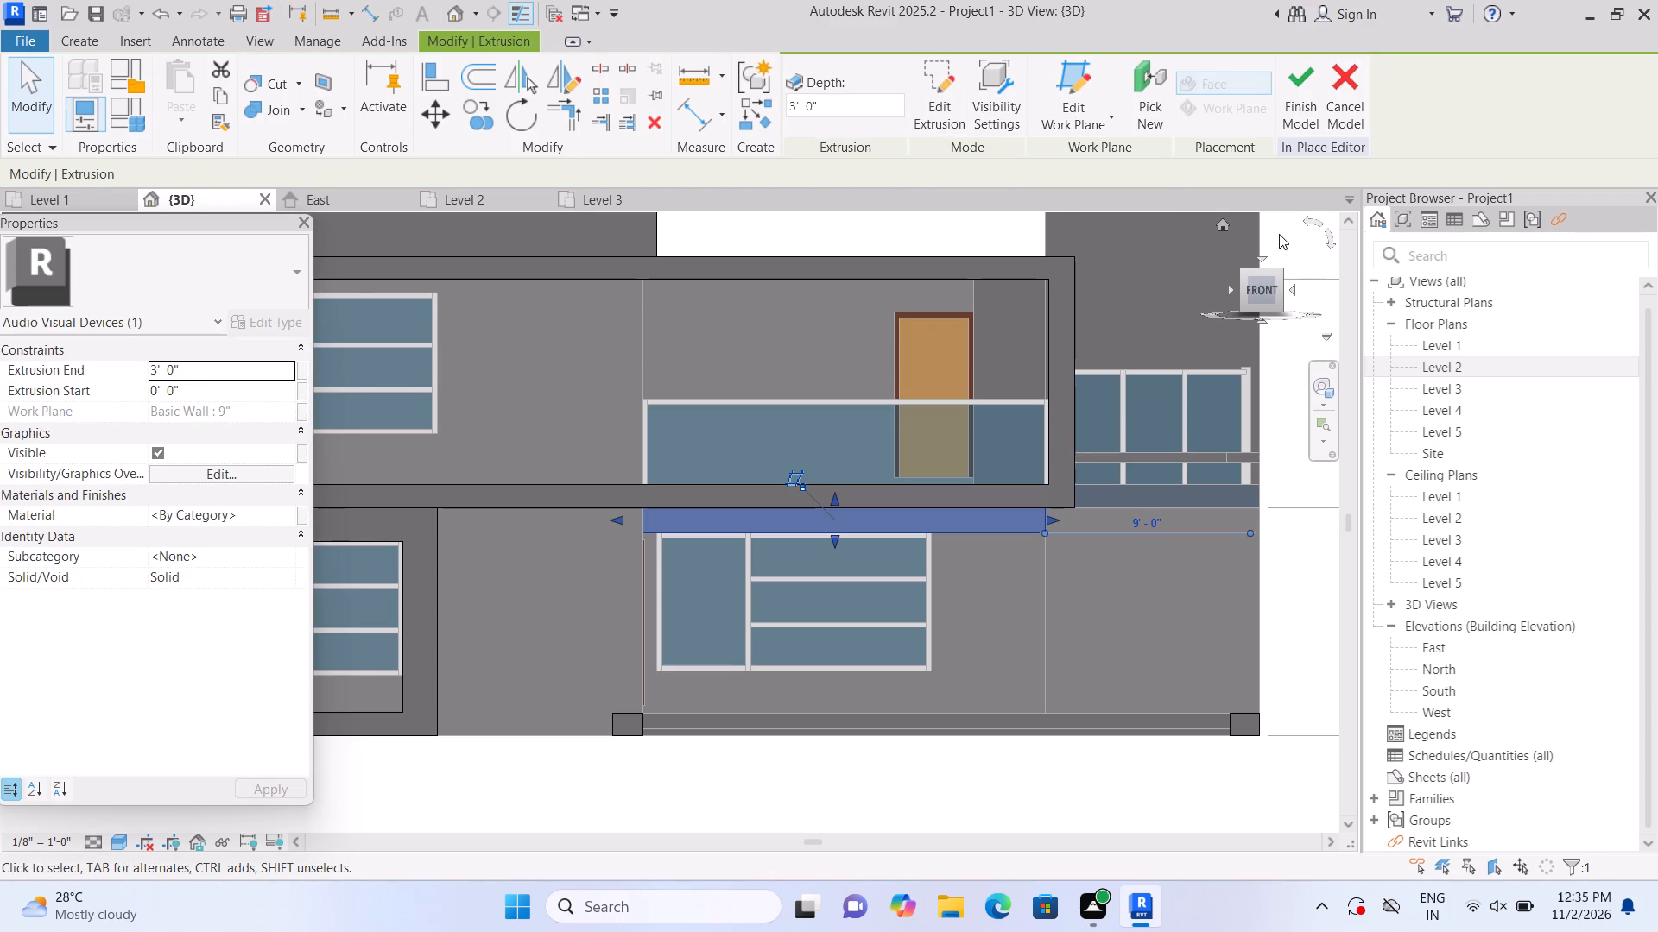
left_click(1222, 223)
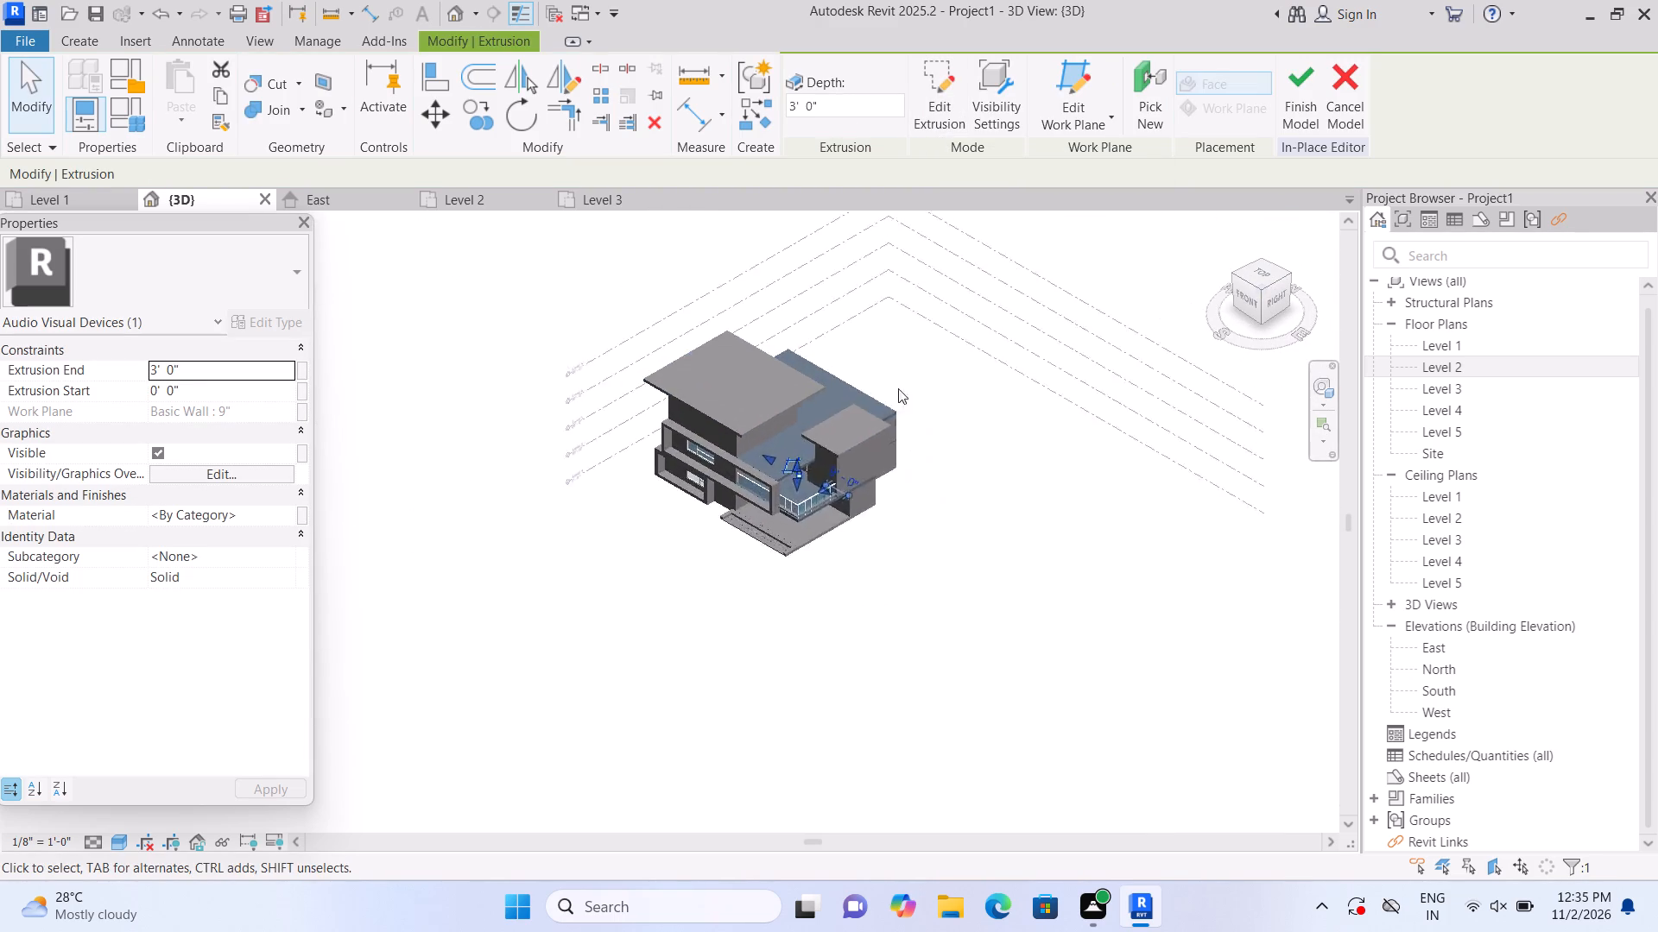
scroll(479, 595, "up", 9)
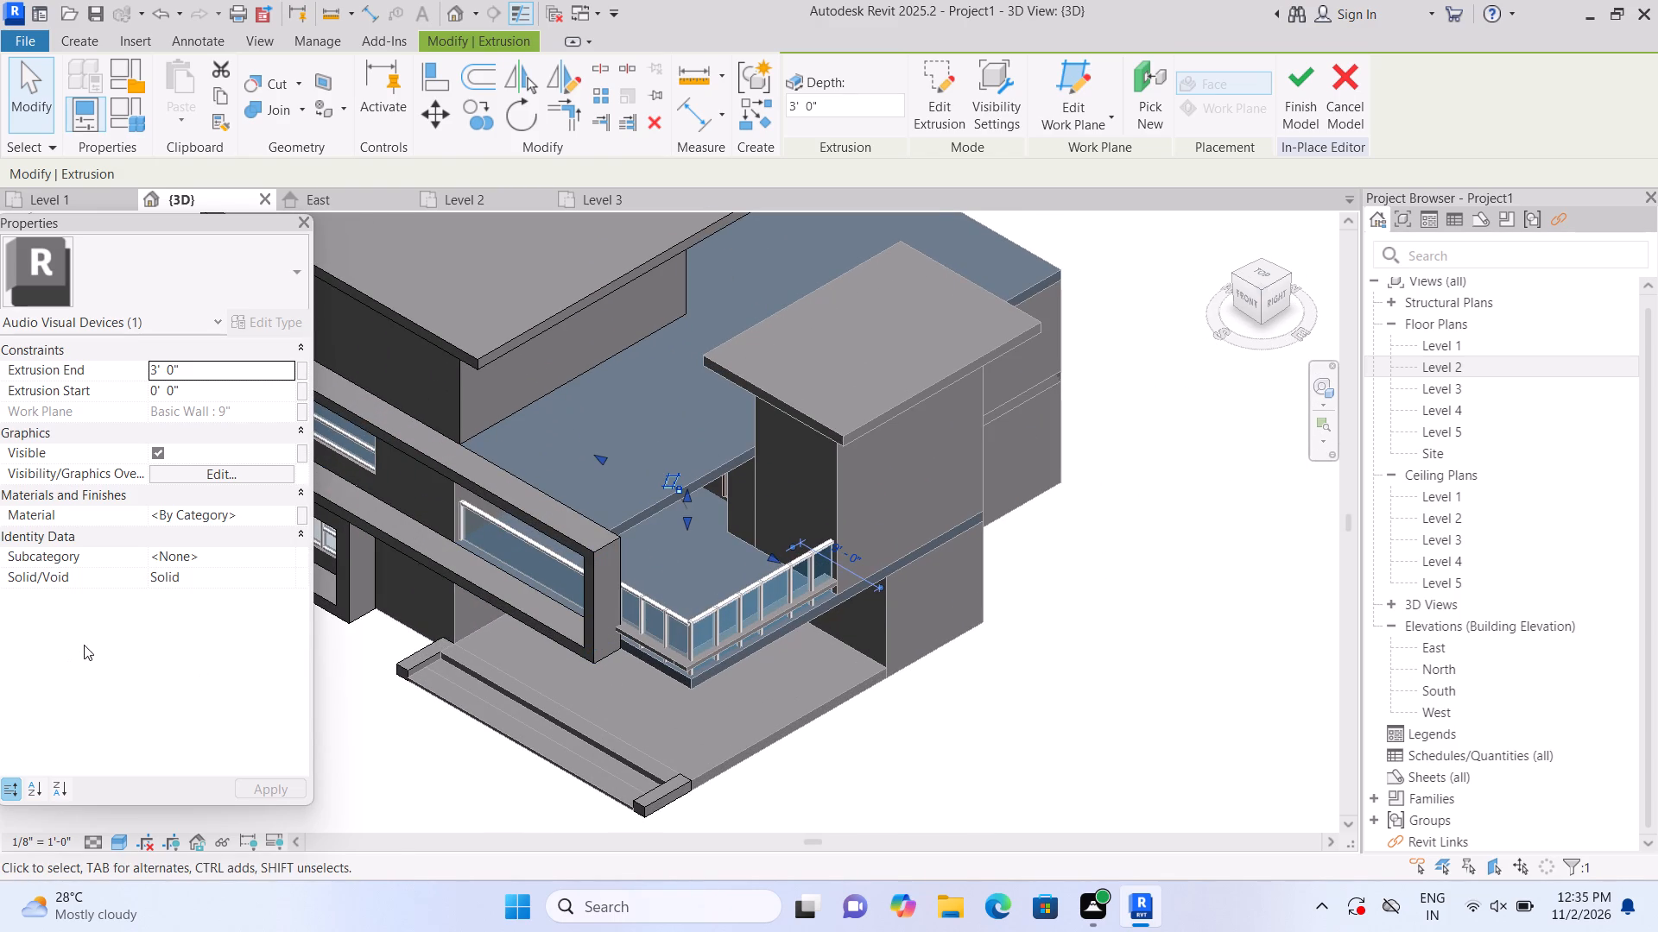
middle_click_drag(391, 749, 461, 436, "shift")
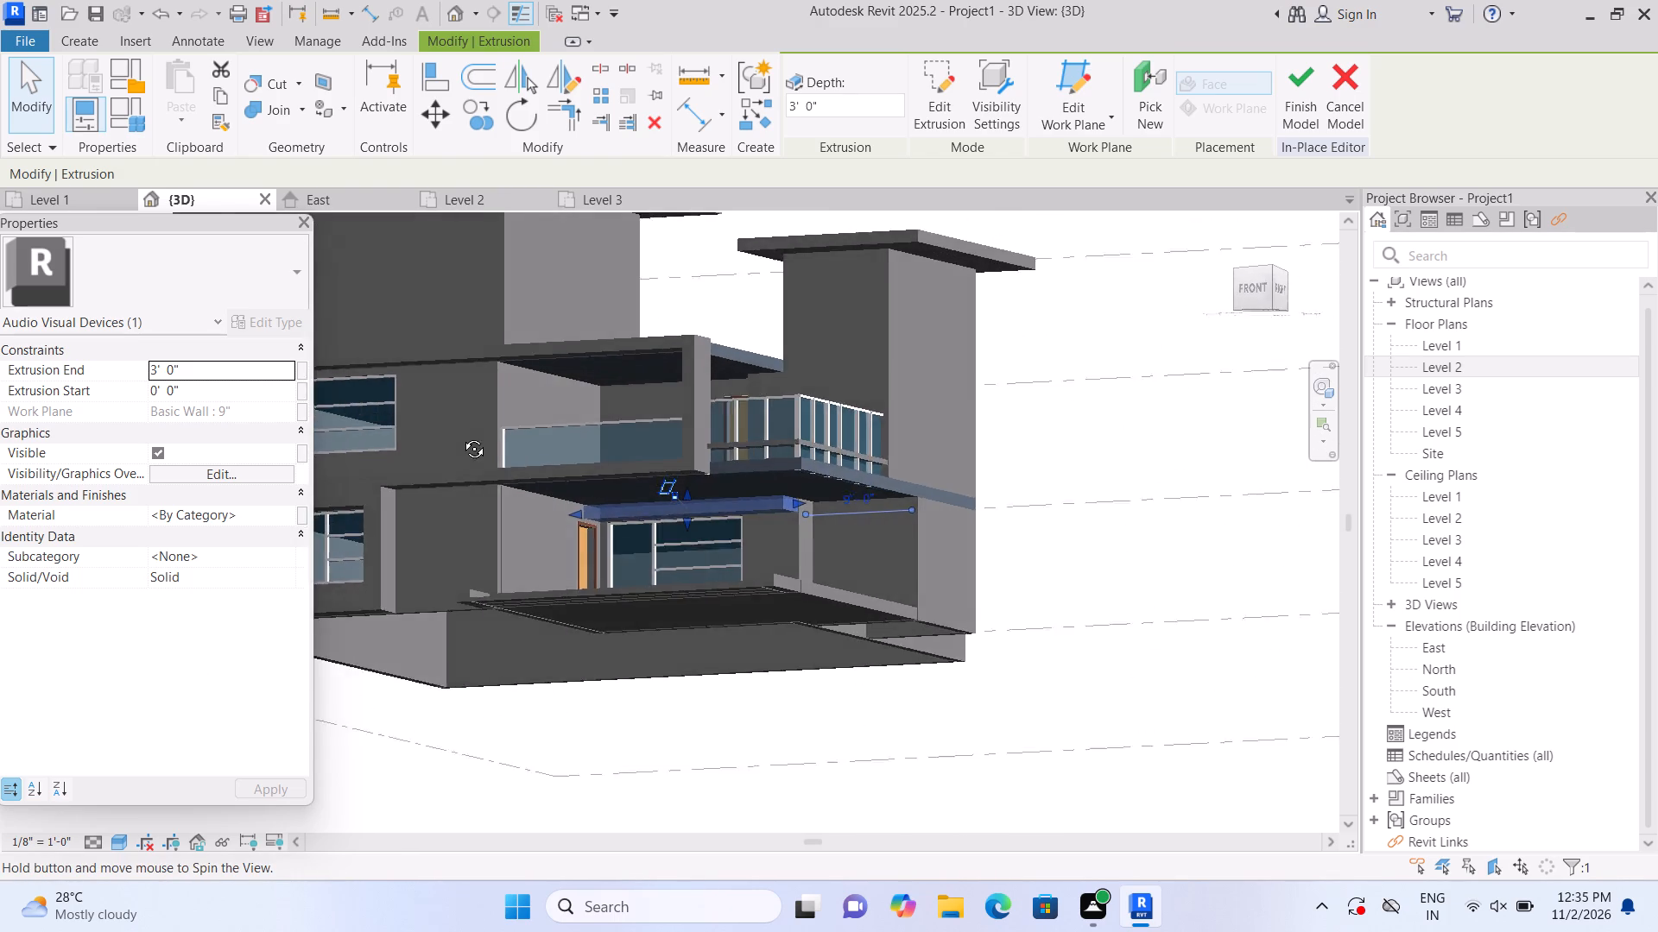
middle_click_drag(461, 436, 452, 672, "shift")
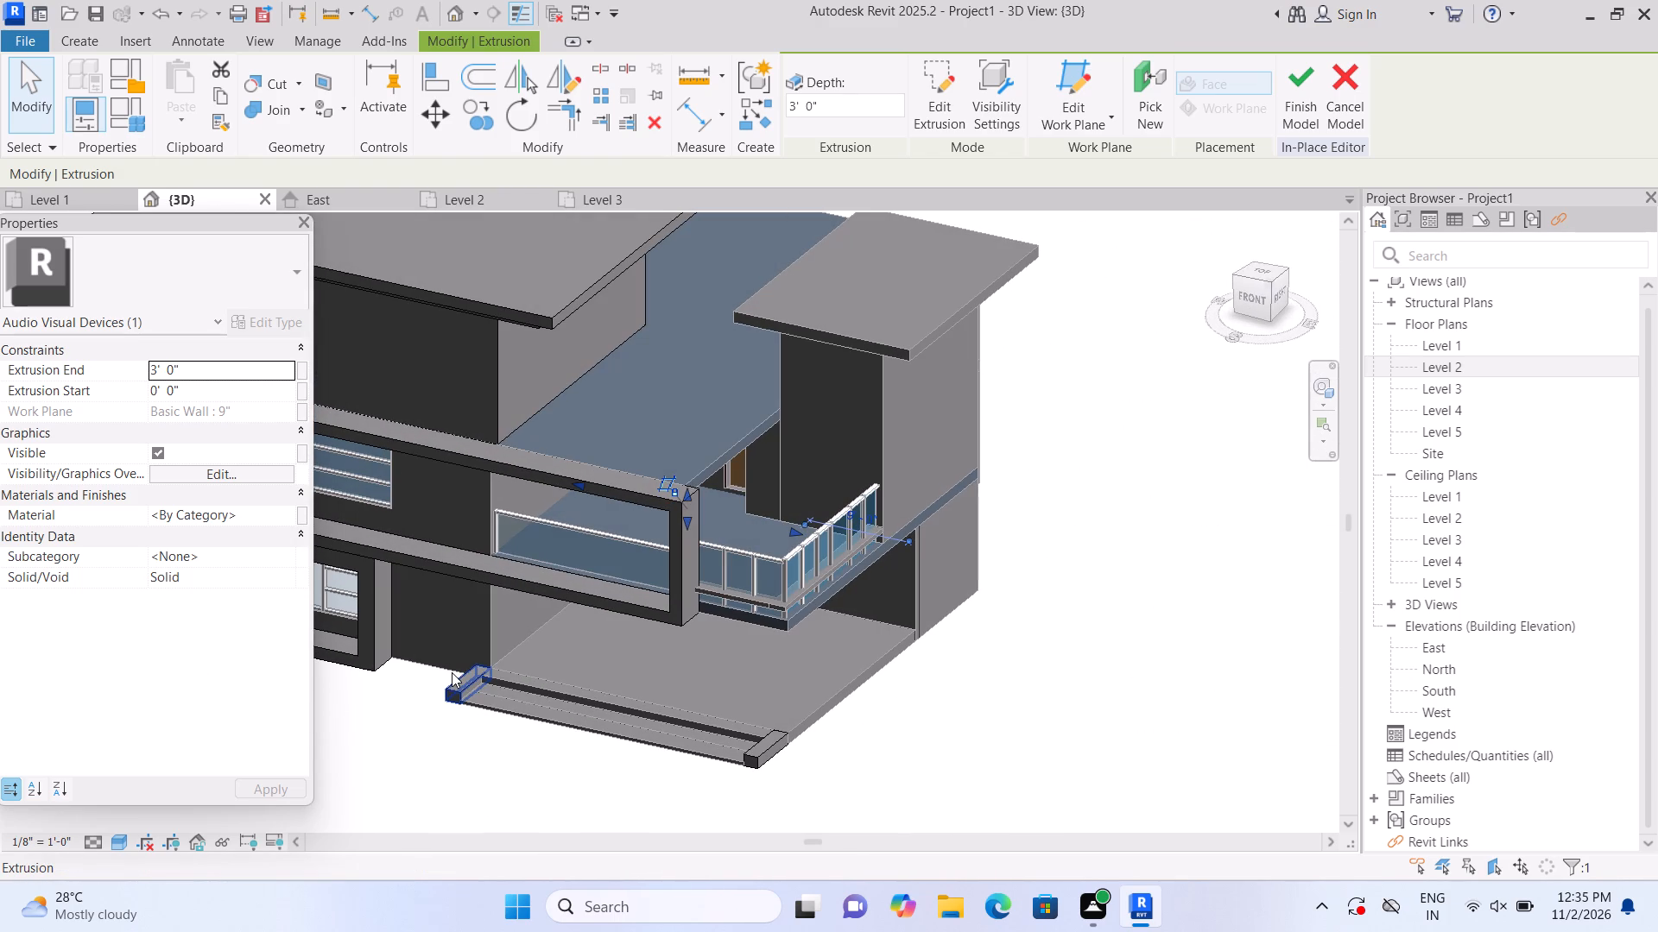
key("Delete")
Stretch the top faces of both porch step-end blocks upward to turn them into tall piers reaching toward the upper floor.
scroll(471, 760, "up", 2)
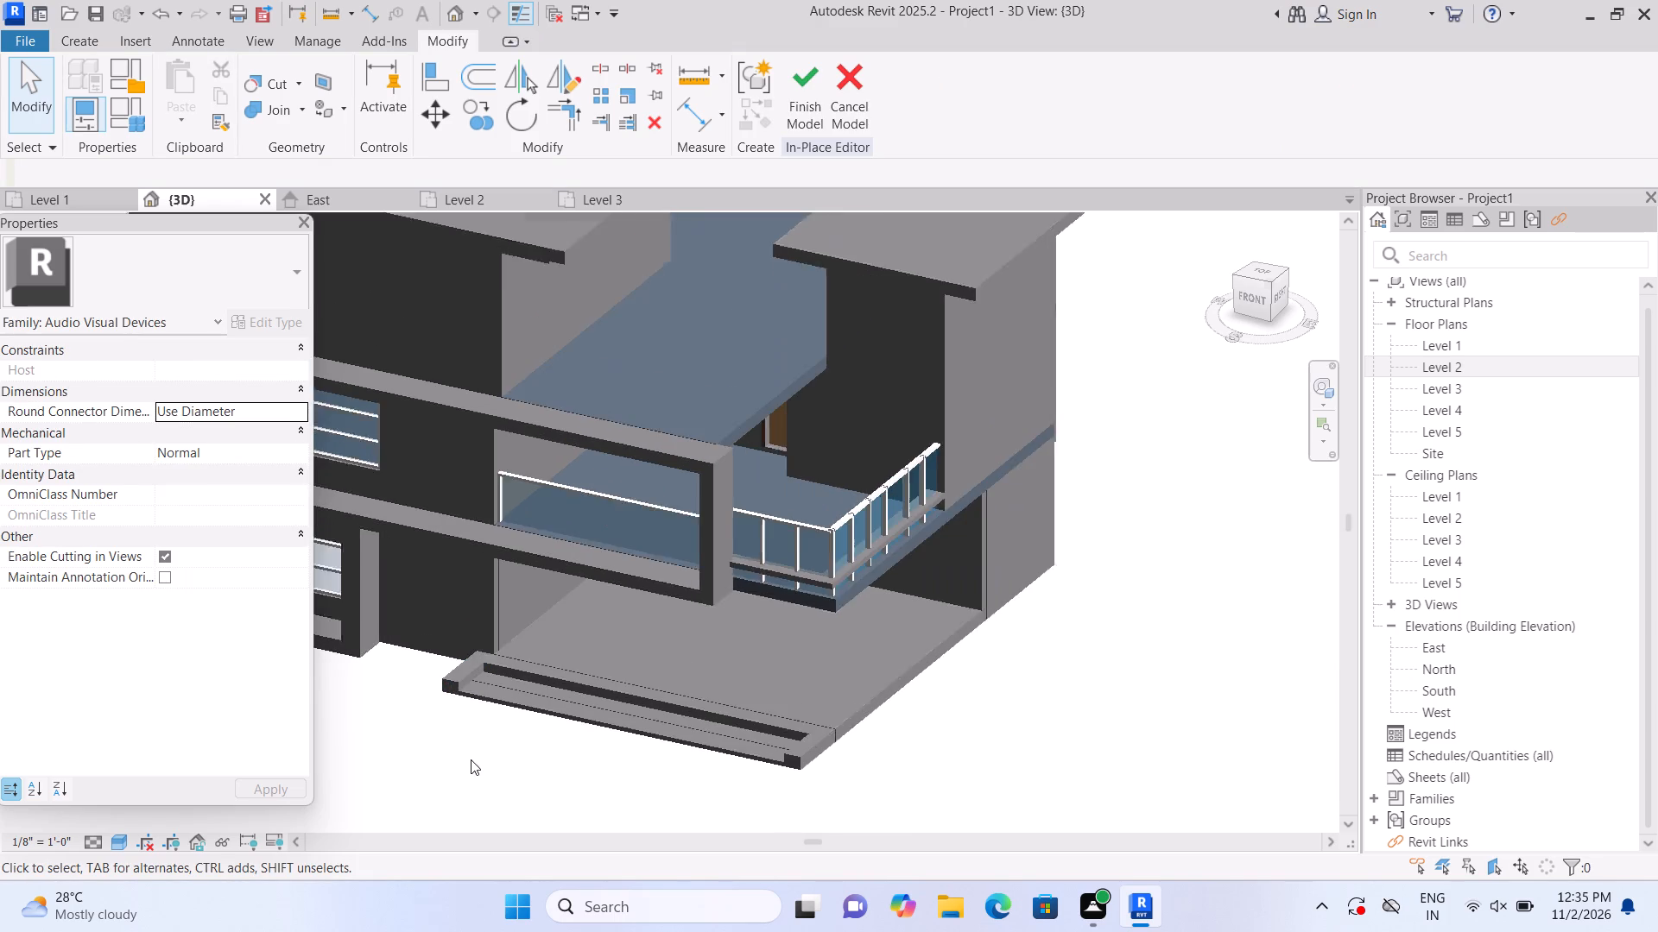
scroll(456, 718, "up", 1)
left_click(452, 658)
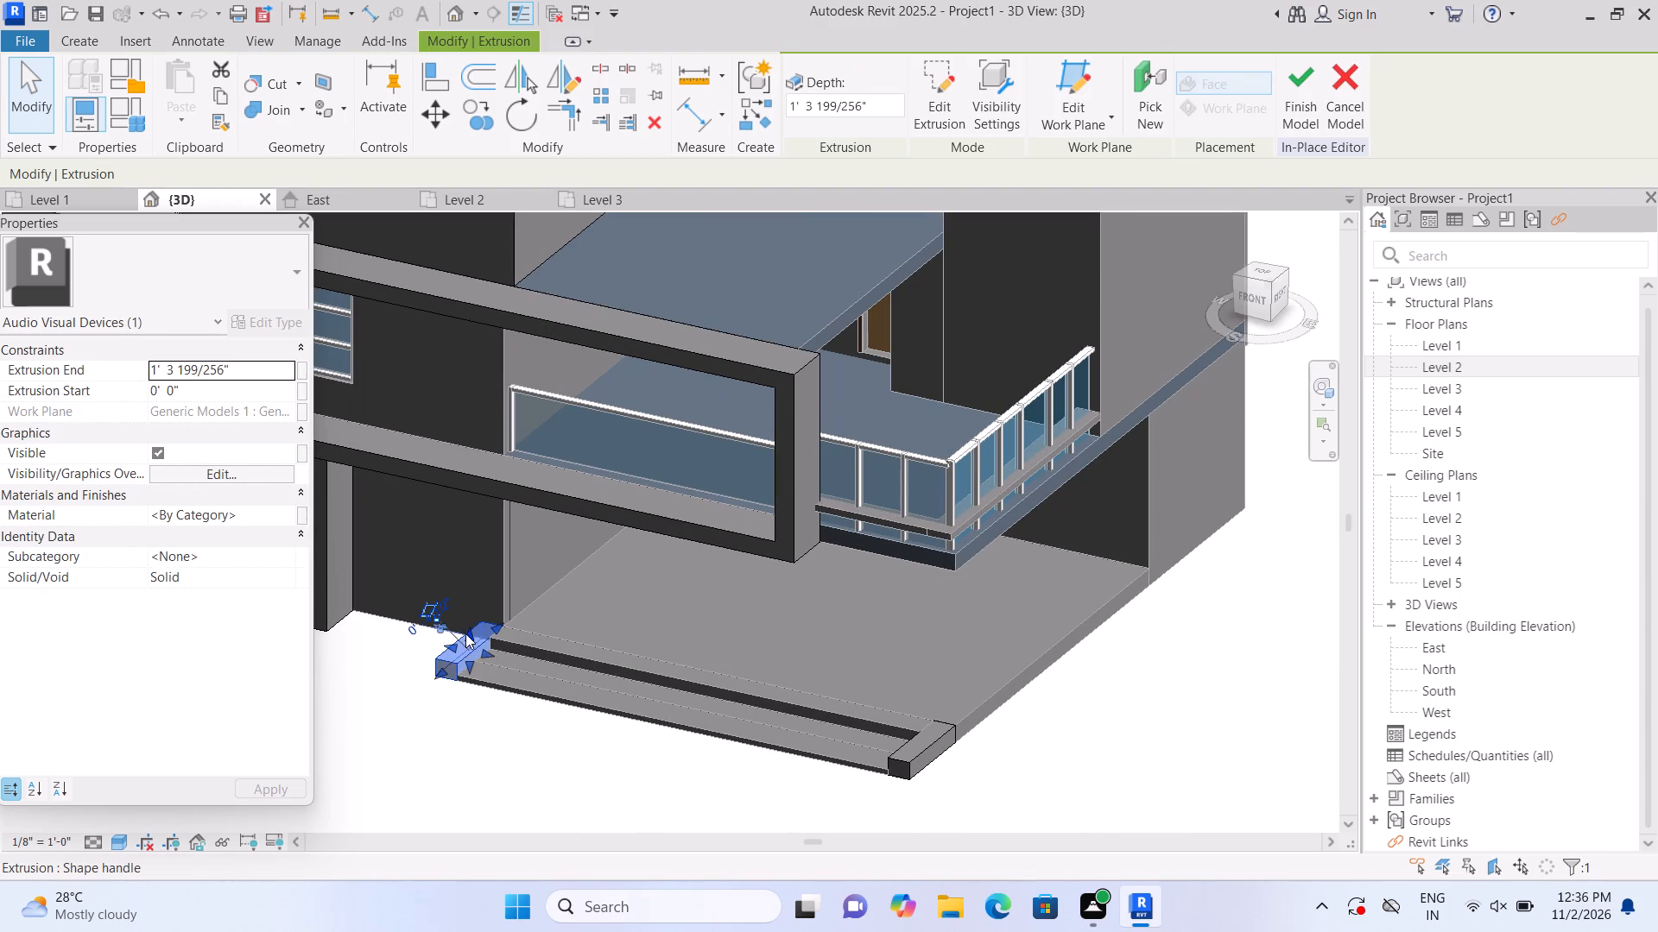
left_click_drag(465, 633, 478, 526)
left_click(921, 747)
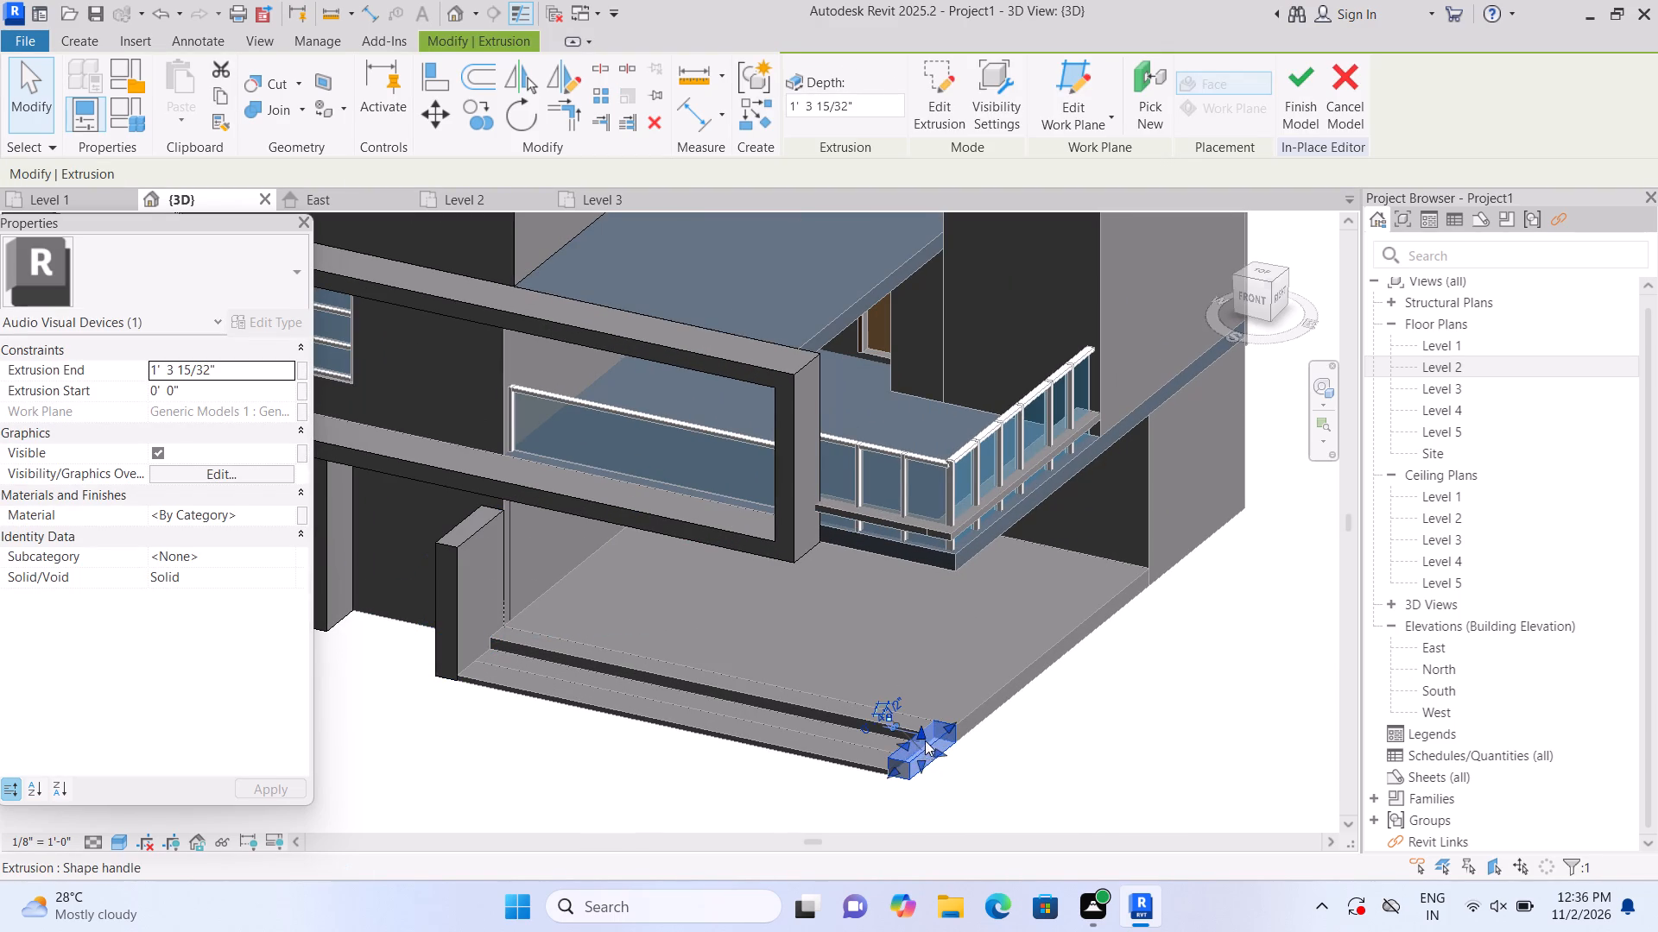
left_click_drag(921, 729, 906, 567)
left_click(1065, 718)
Create a 3' high extrusion from a rectangle about 5' 3 5/8" long covering the top face of the wall-side pier.
scroll(1065, 707, "down", 1)
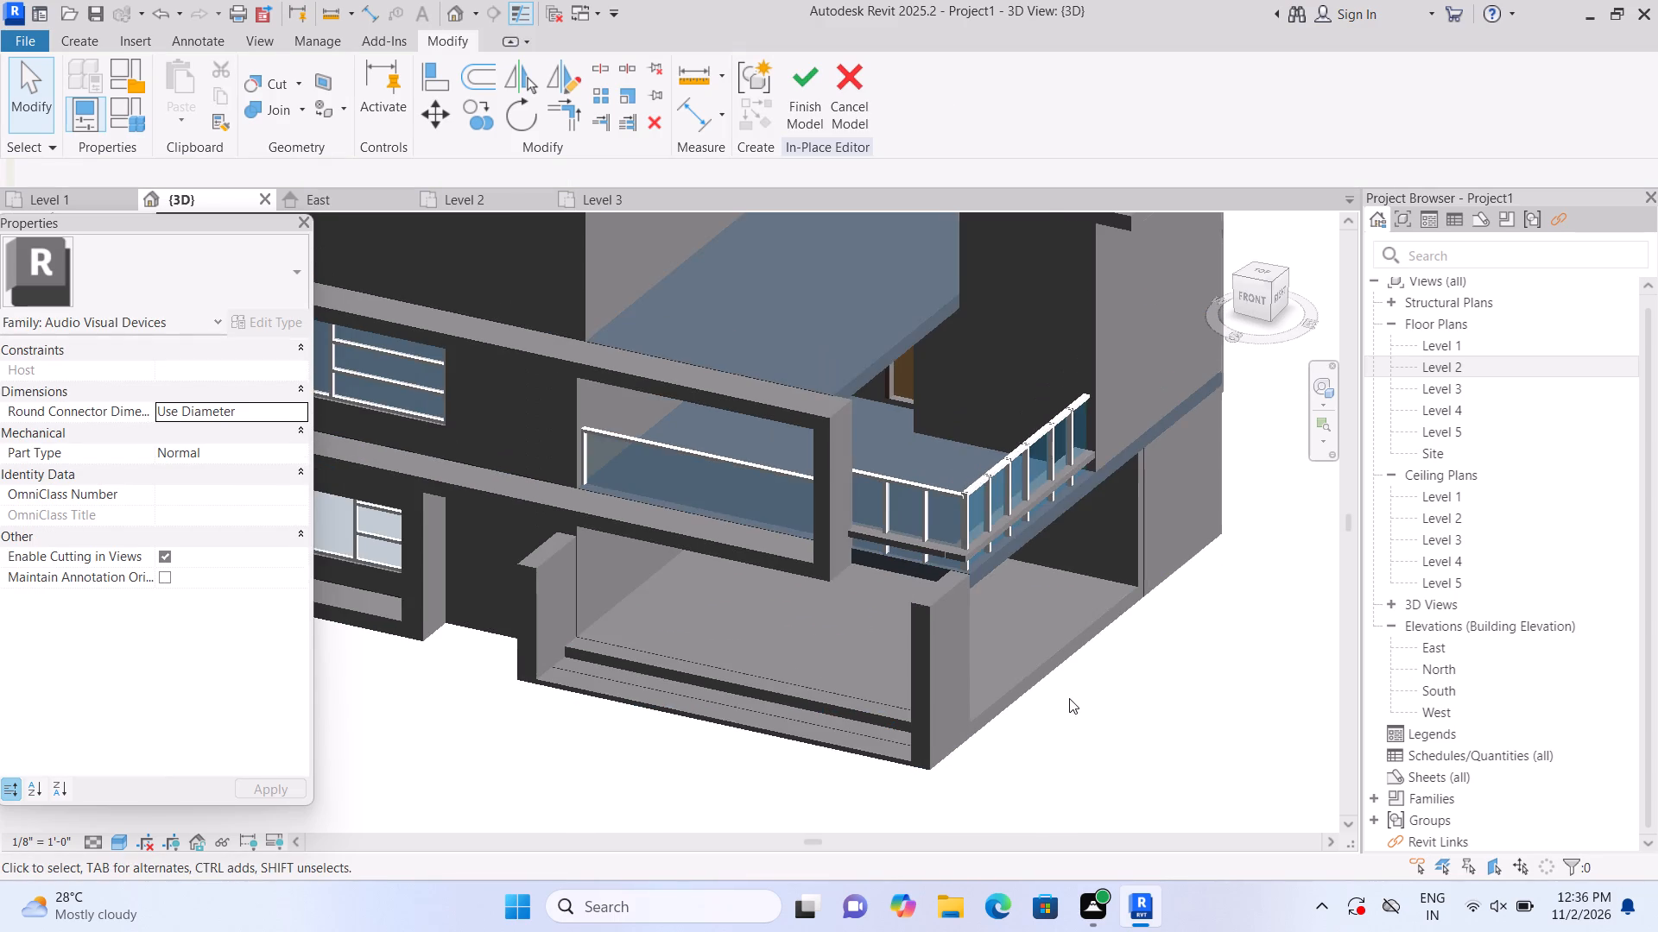
middle_click_drag(1069, 698, 1070, 614)
middle_click(1070, 611)
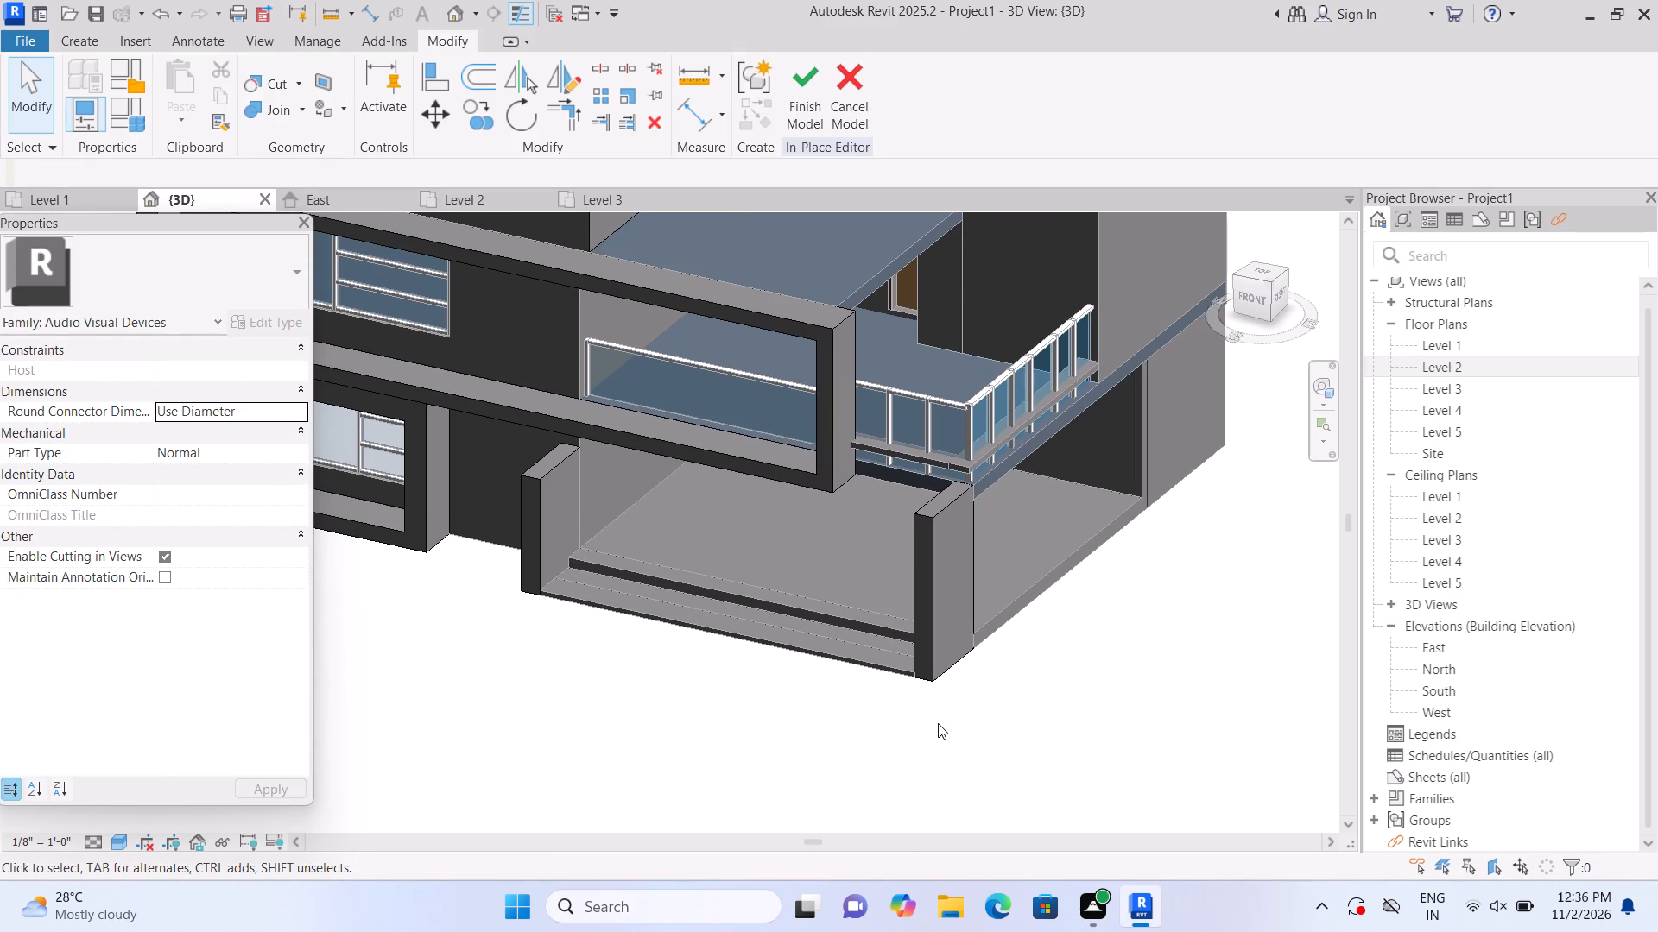
scroll(872, 726, "up", 1)
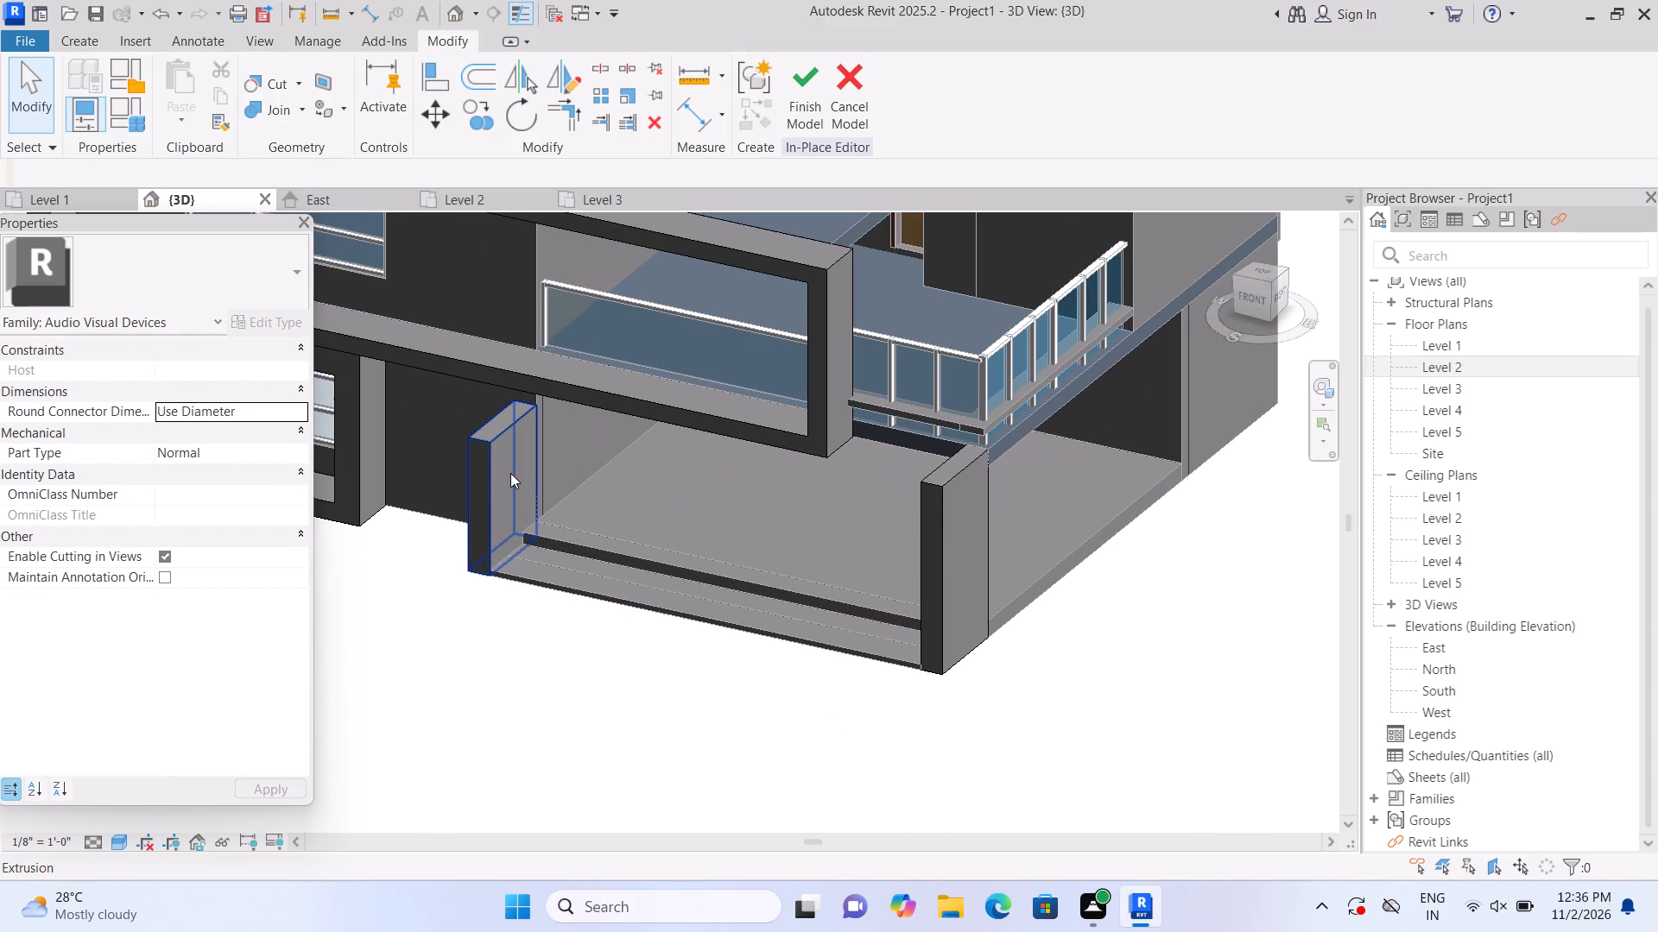
scroll(510, 473, "up", 1)
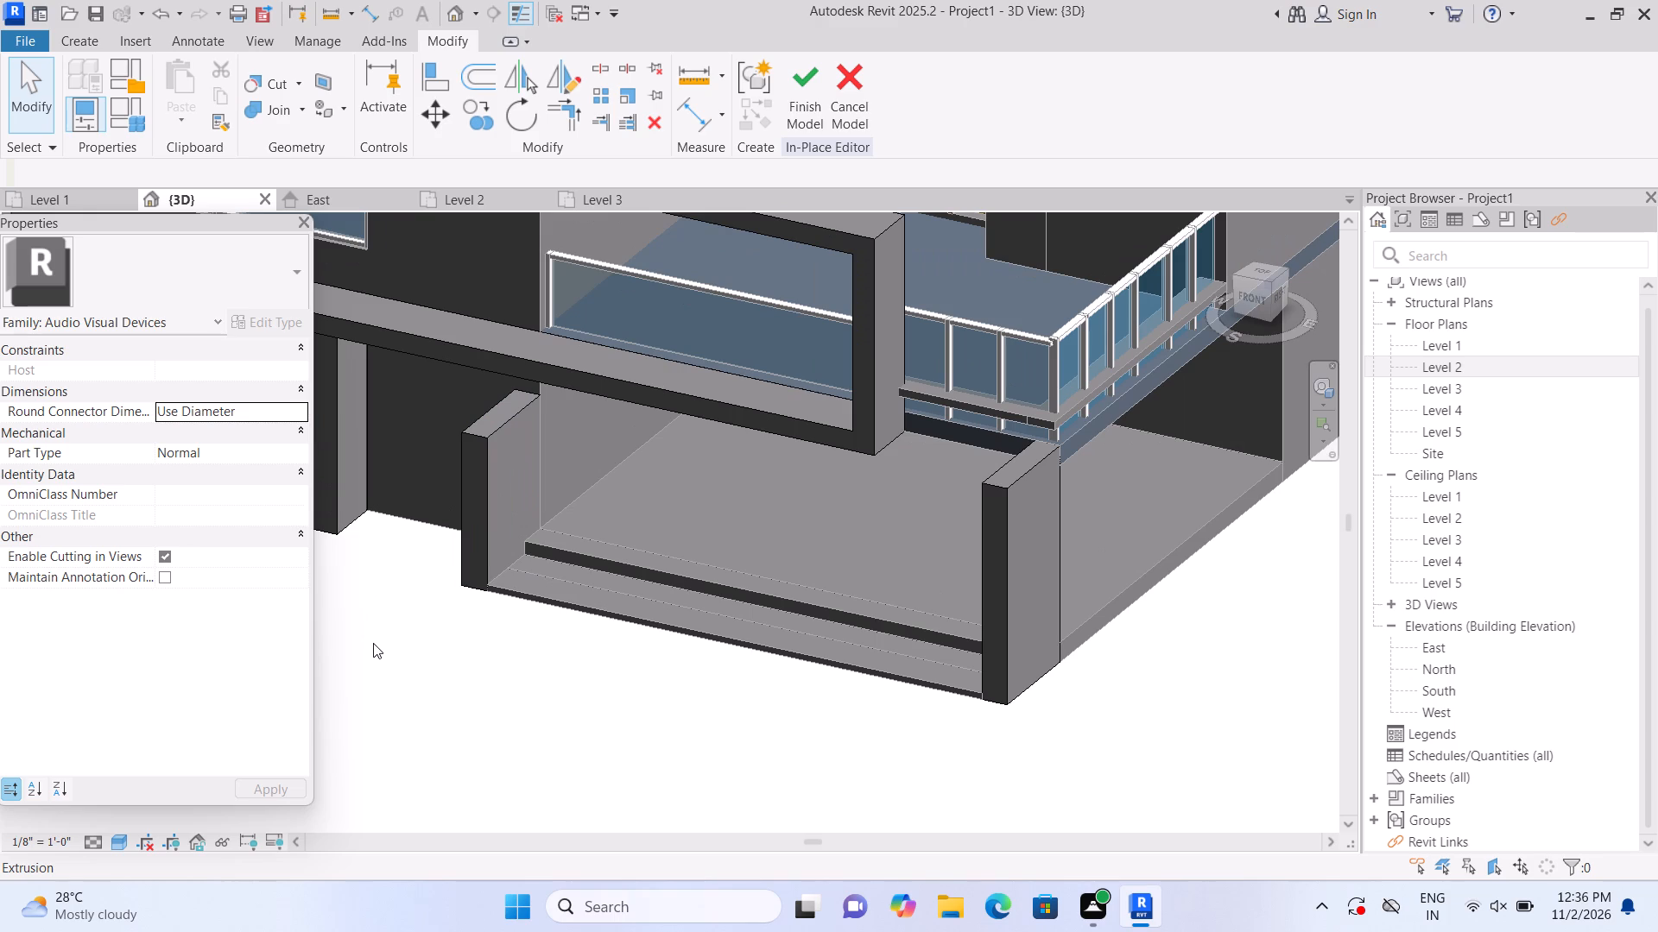
left_click(71, 39)
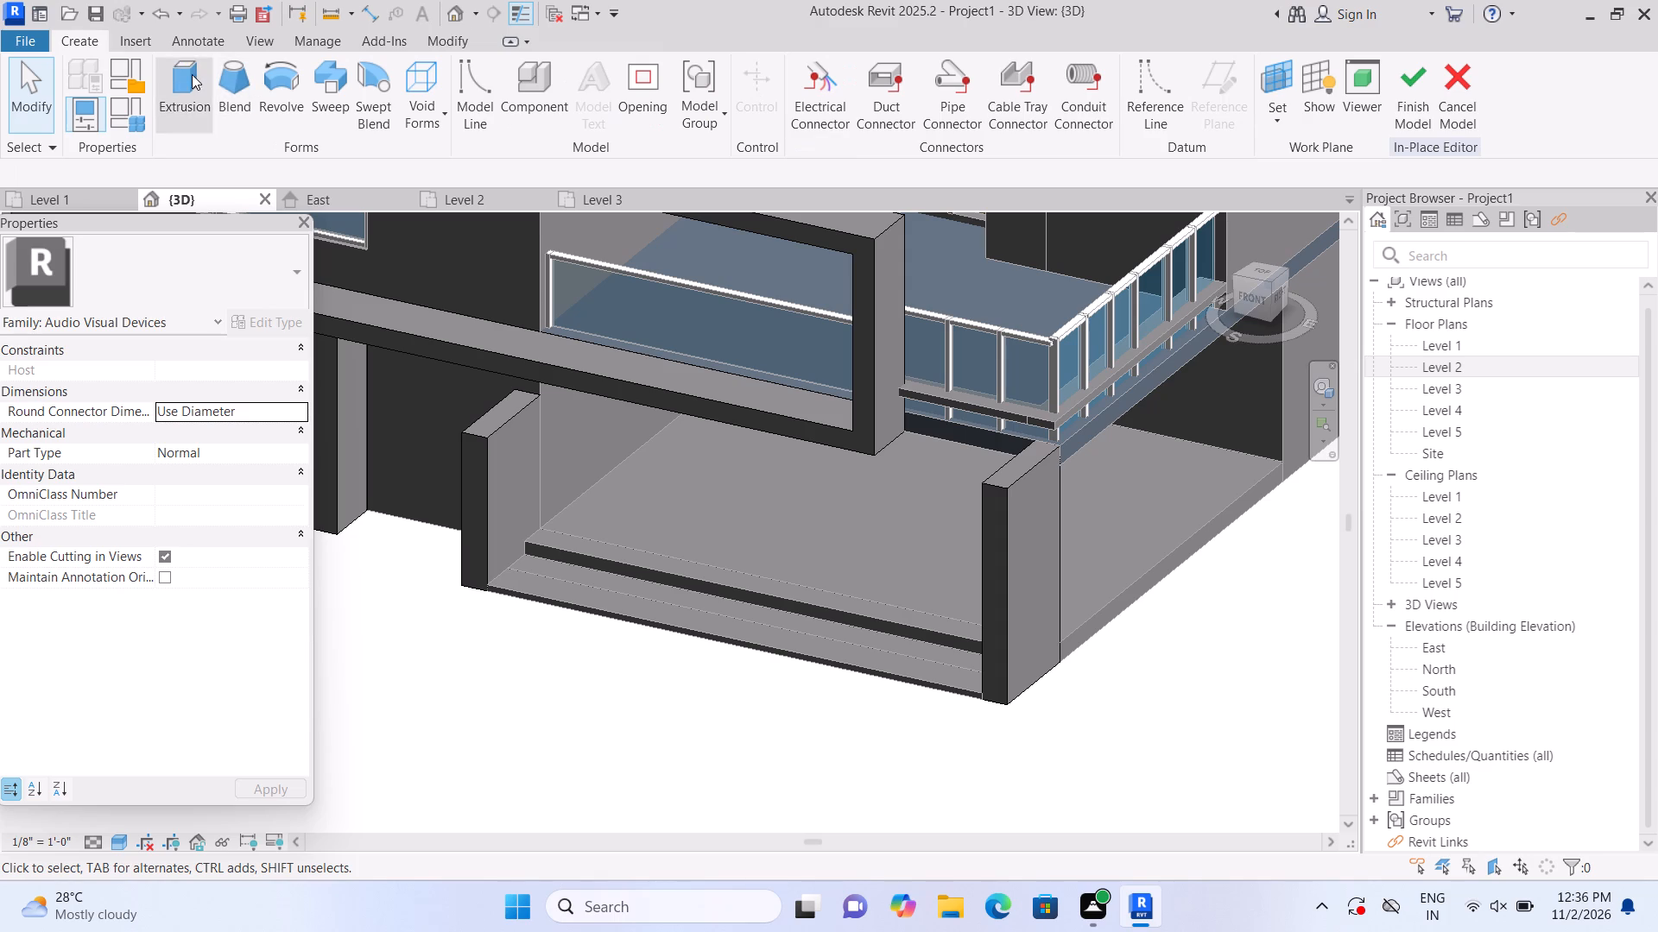
left_click(192, 74)
left_click(1117, 126)
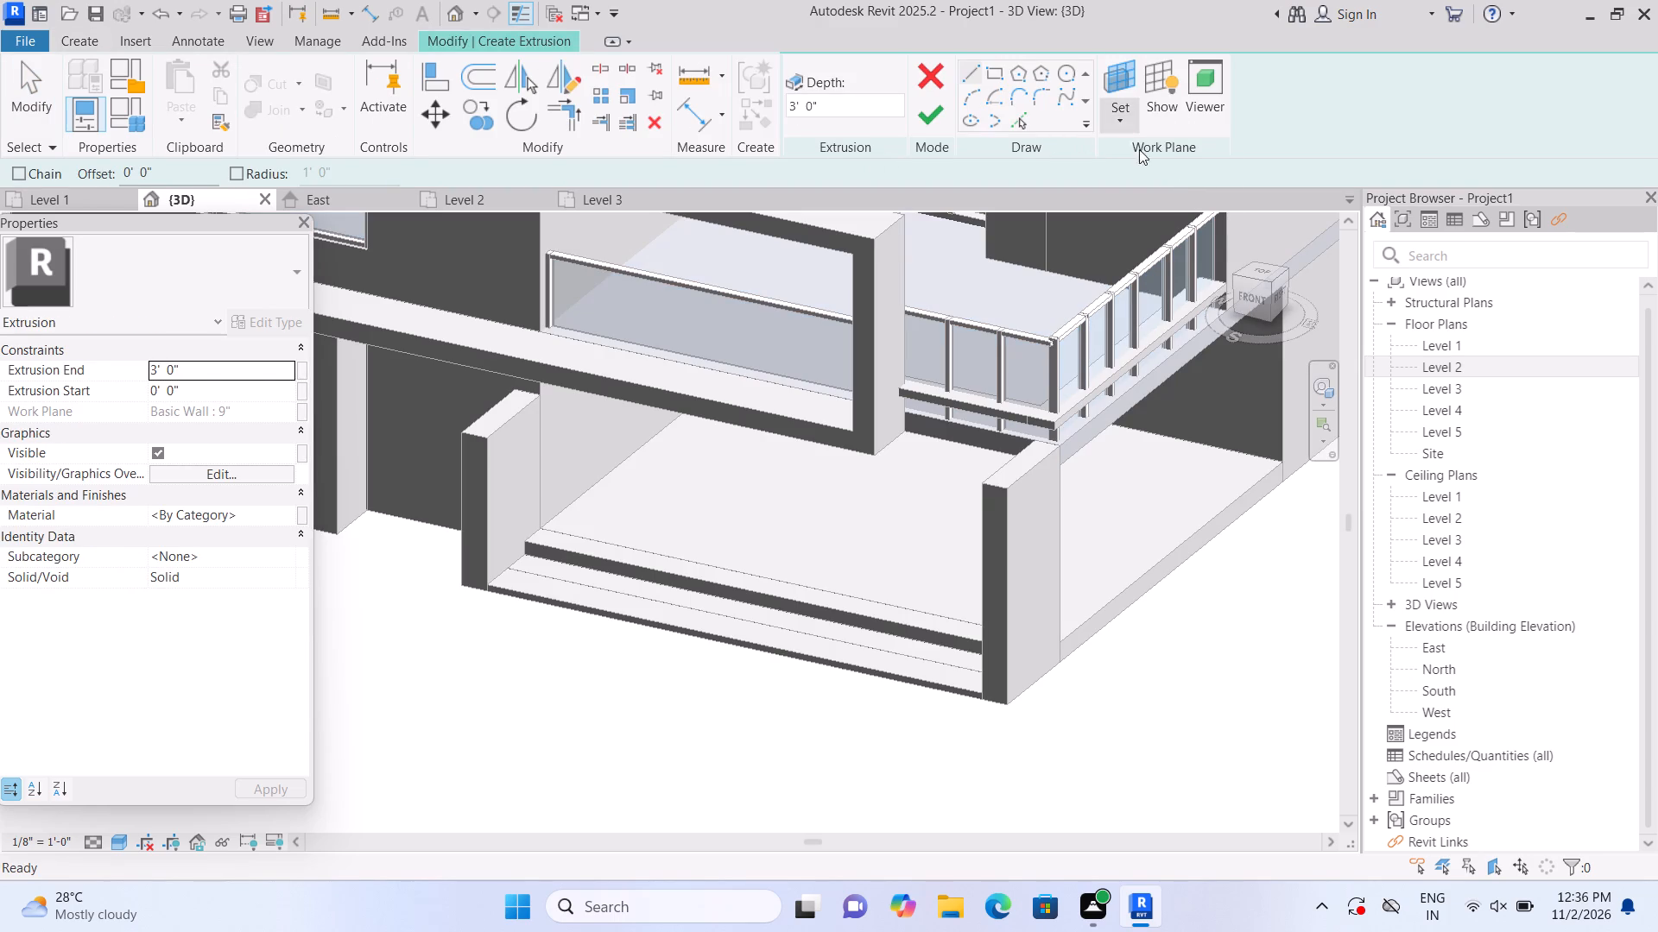
left_click(1150, 189)
scroll(1053, 417, "up", 3)
scroll(1003, 514, "down", 1)
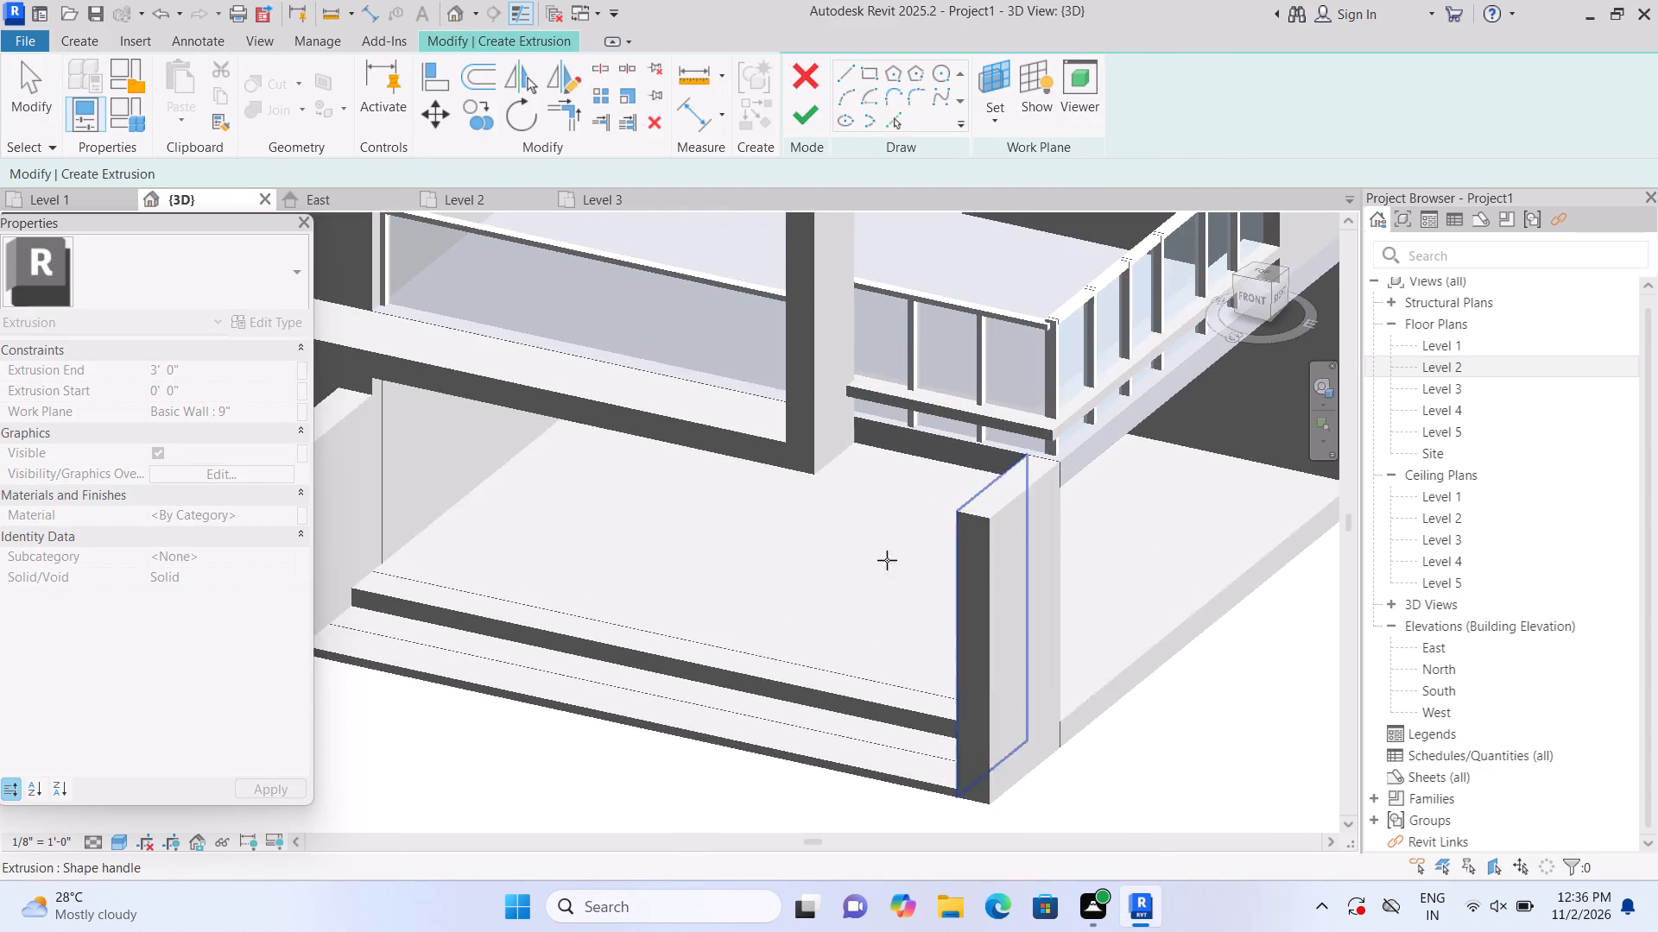
middle_click_drag(825, 570, 926, 543)
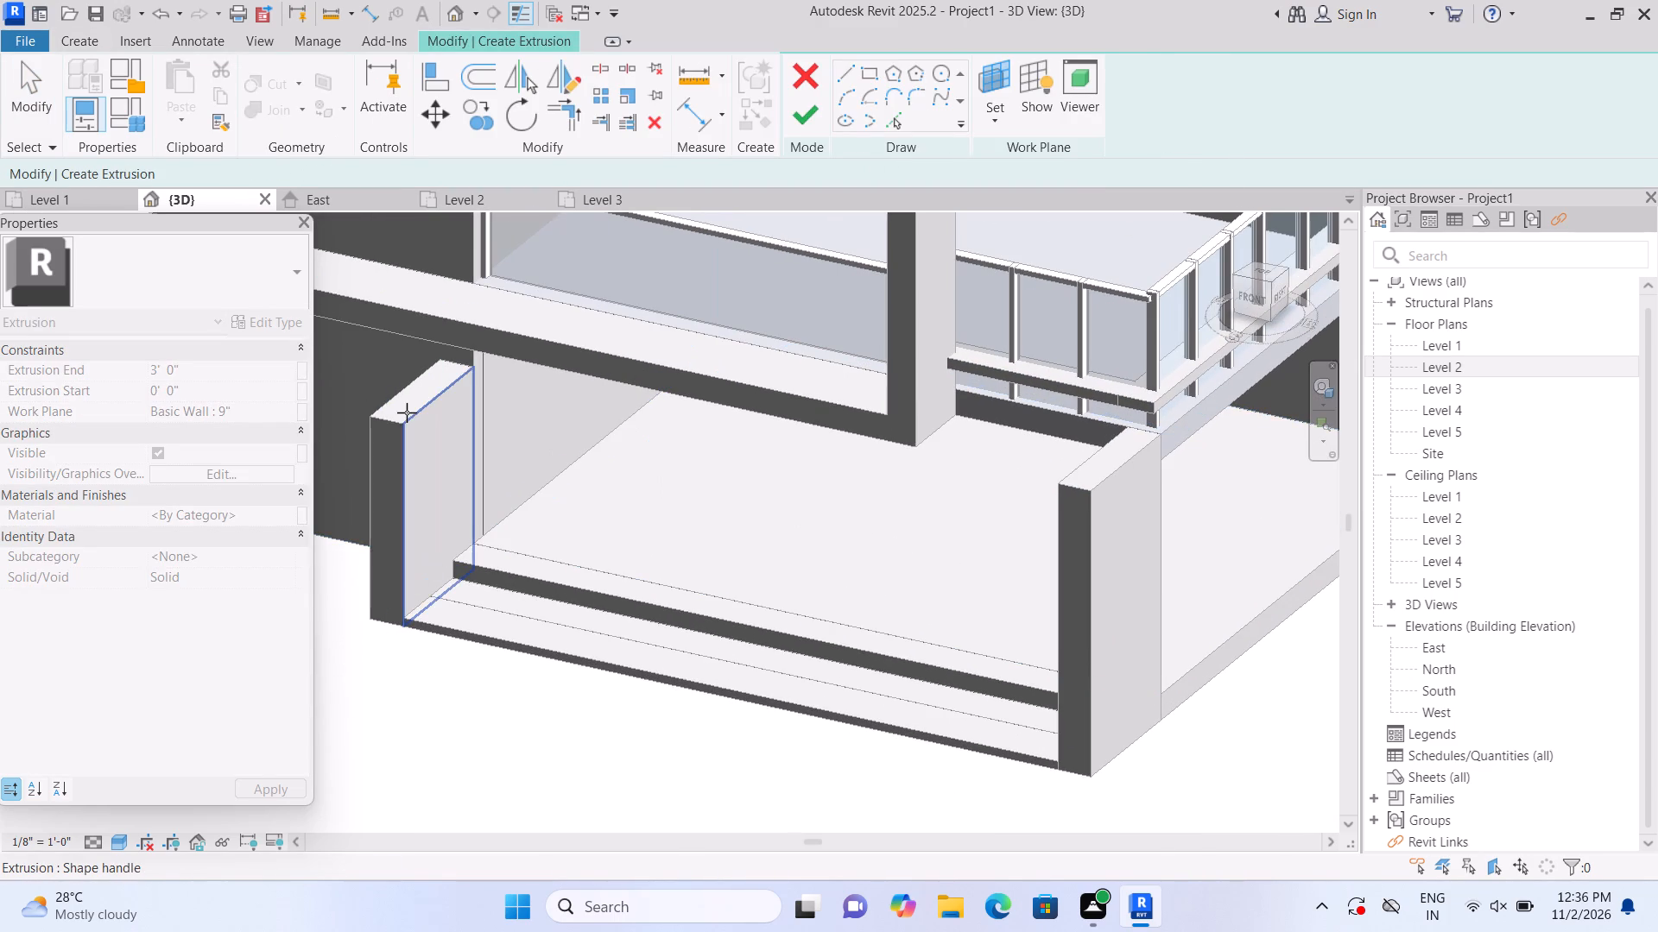
left_click(418, 394)
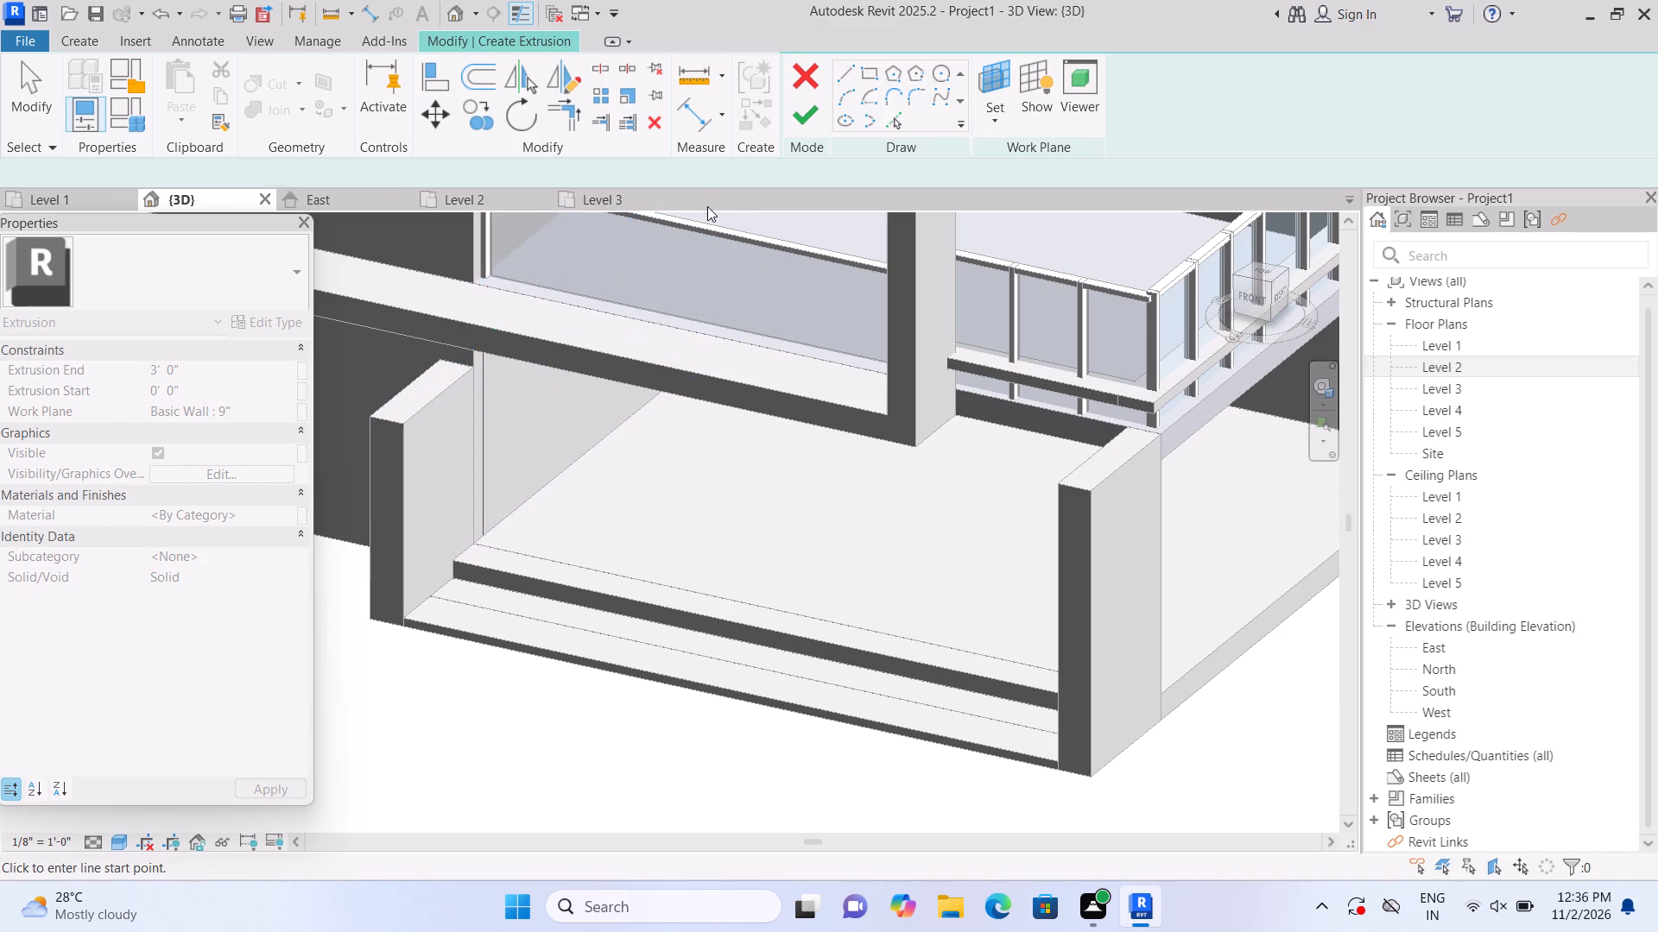
left_click(995, 73)
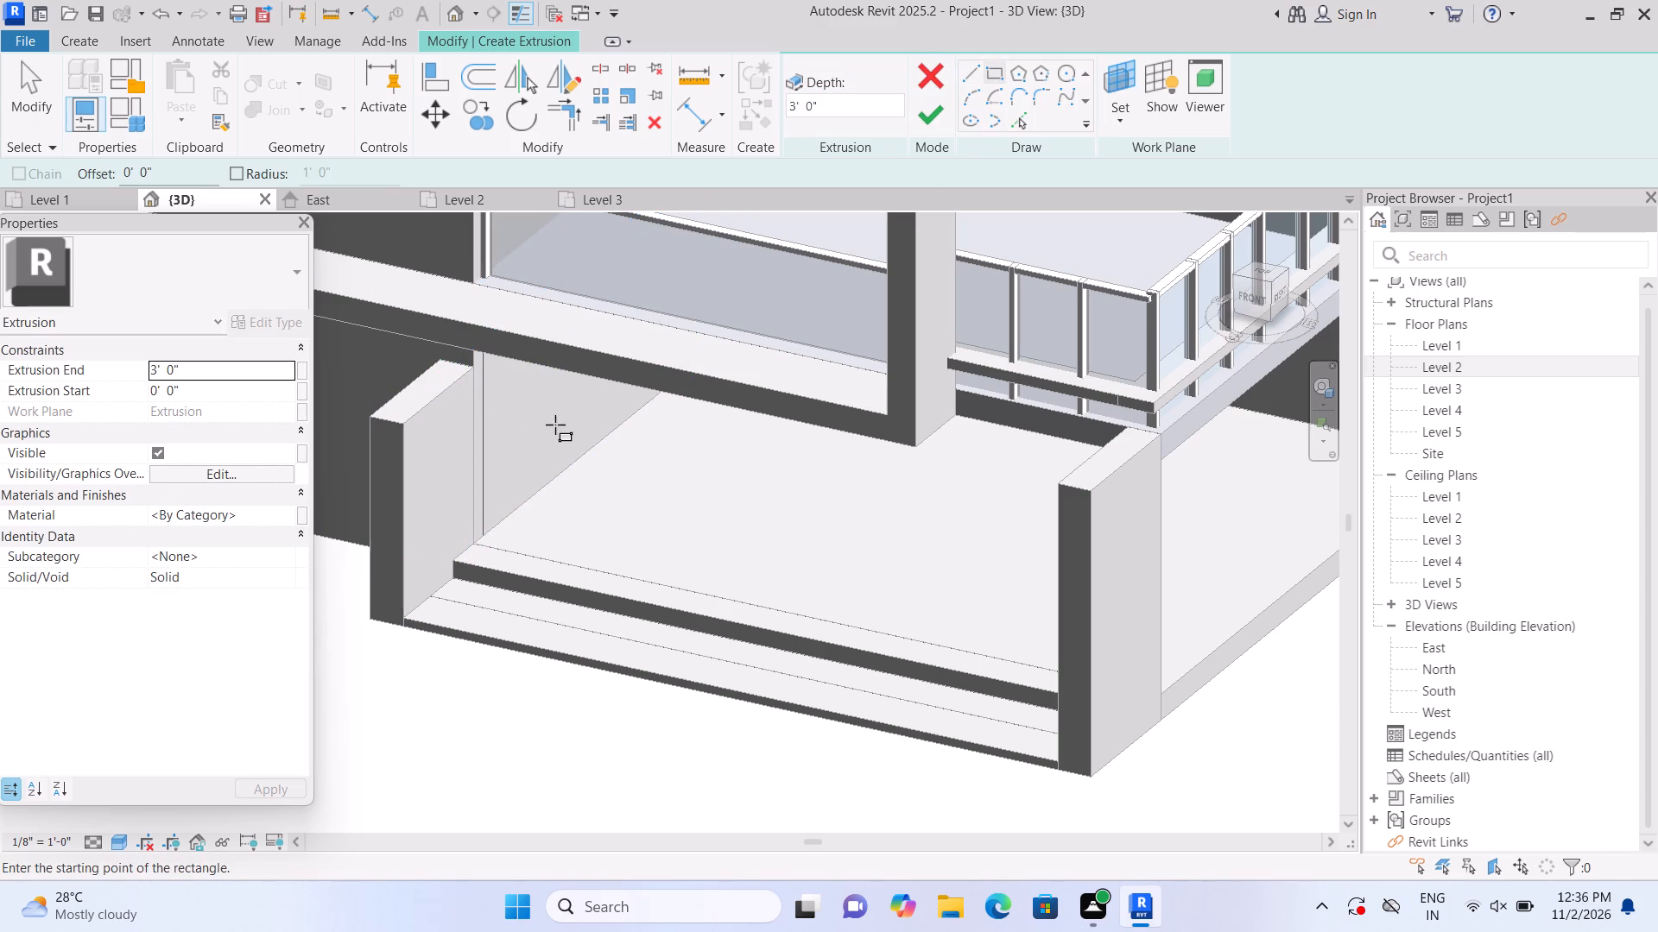
left_click(373, 415)
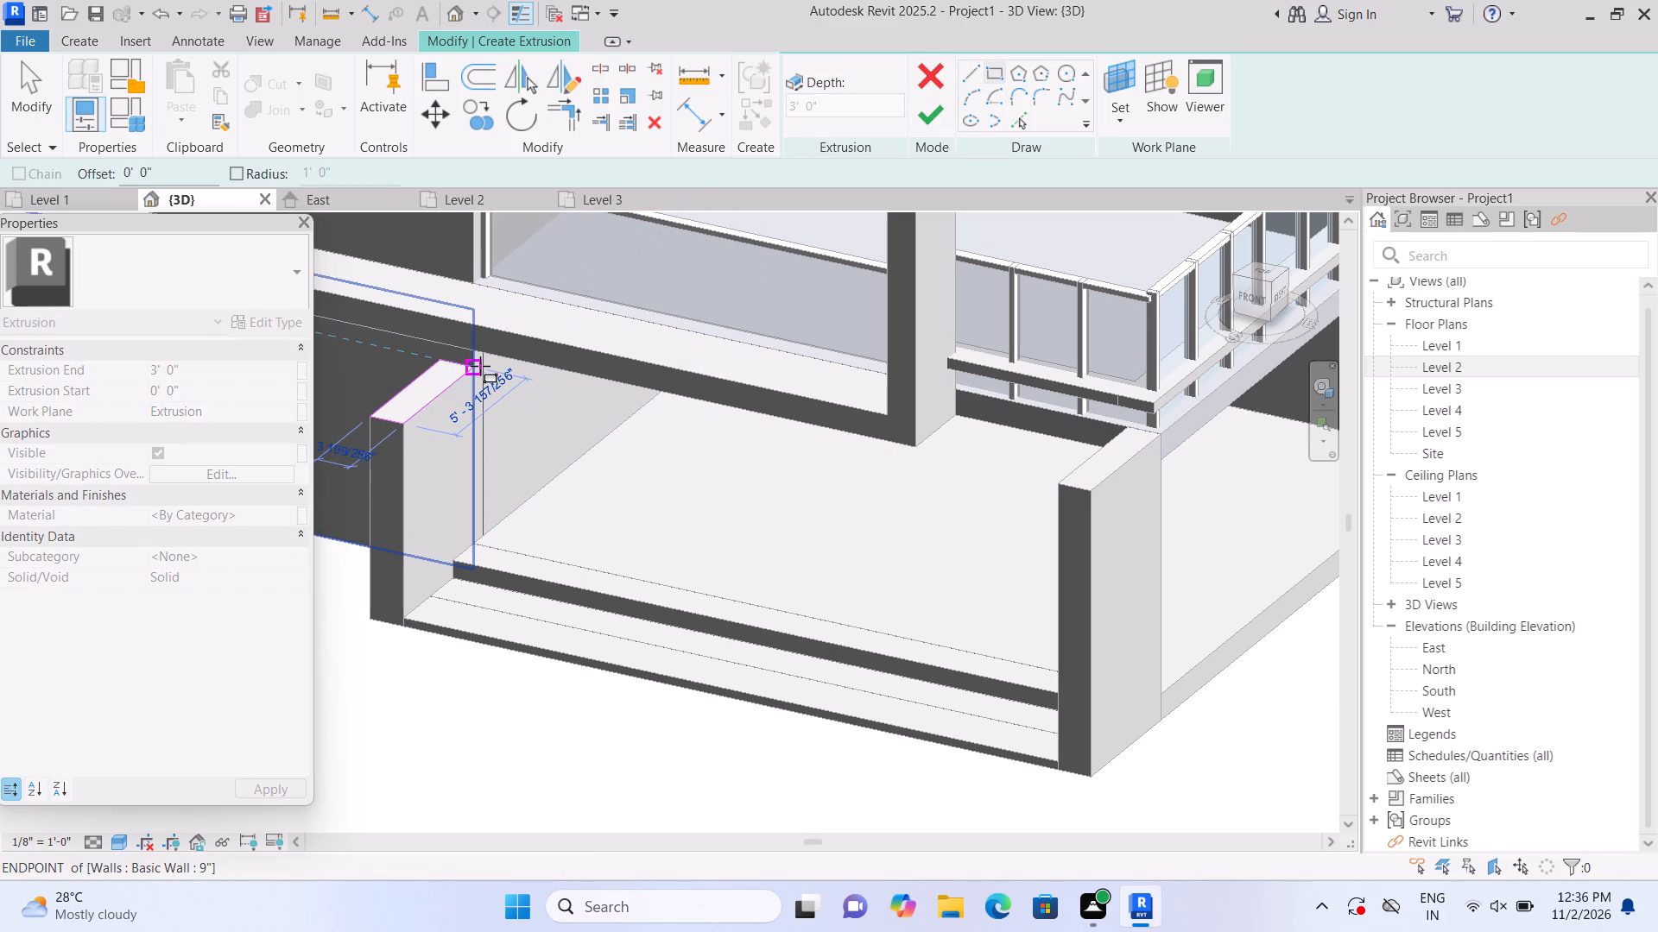
left_click(480, 366)
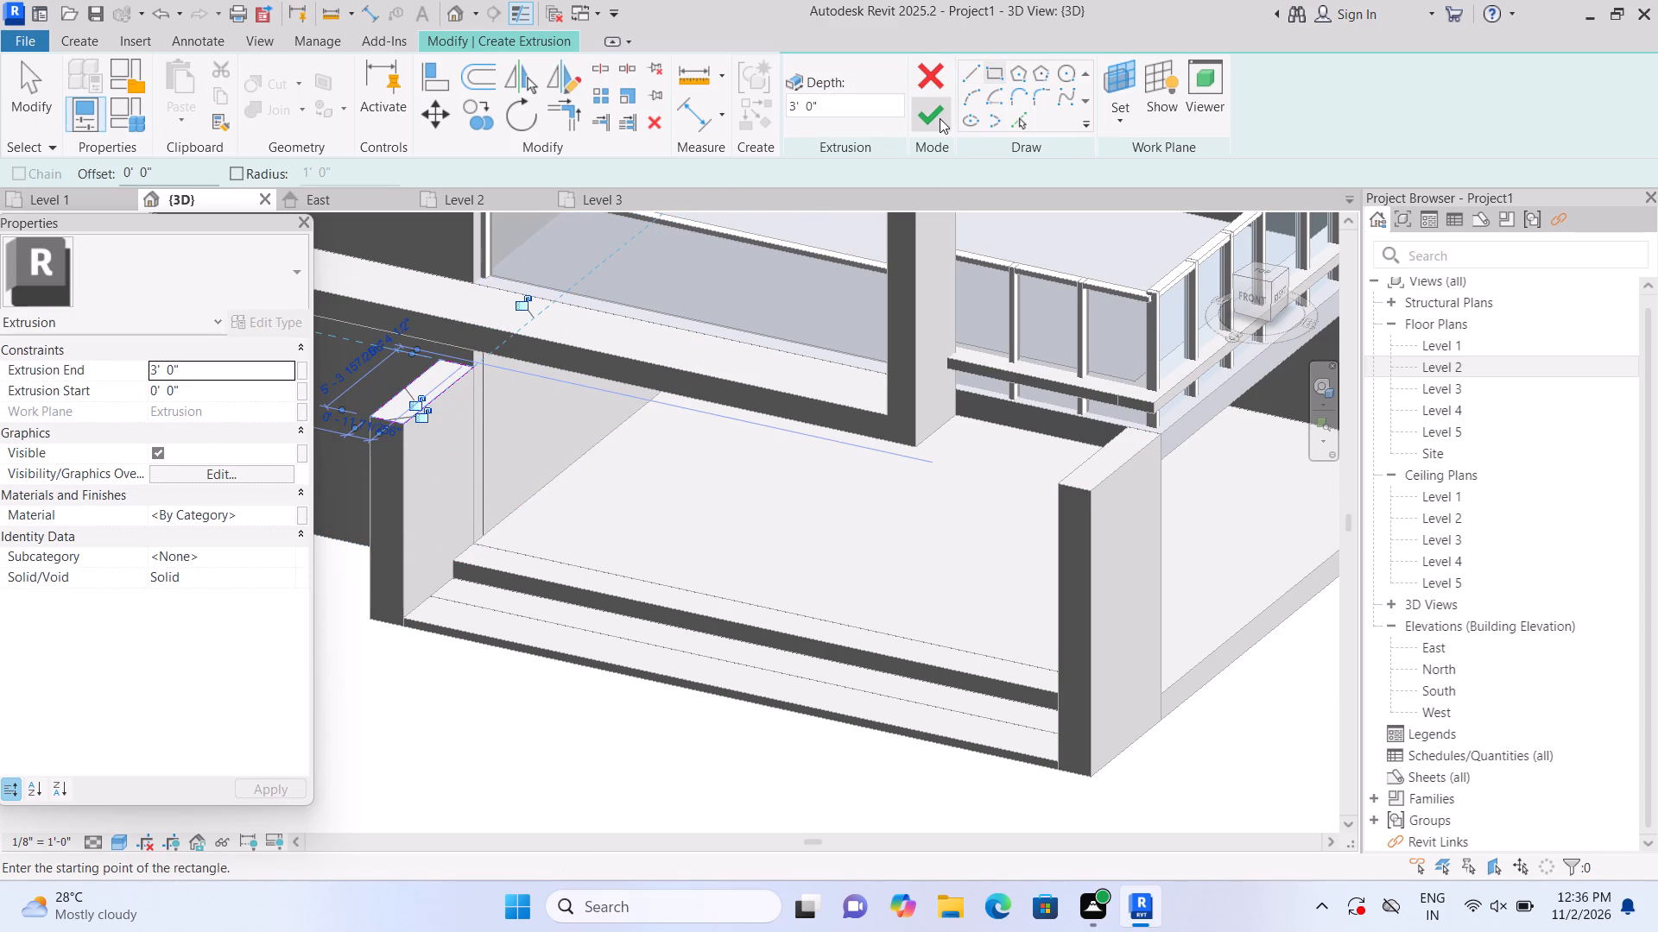
left_click(940, 118)
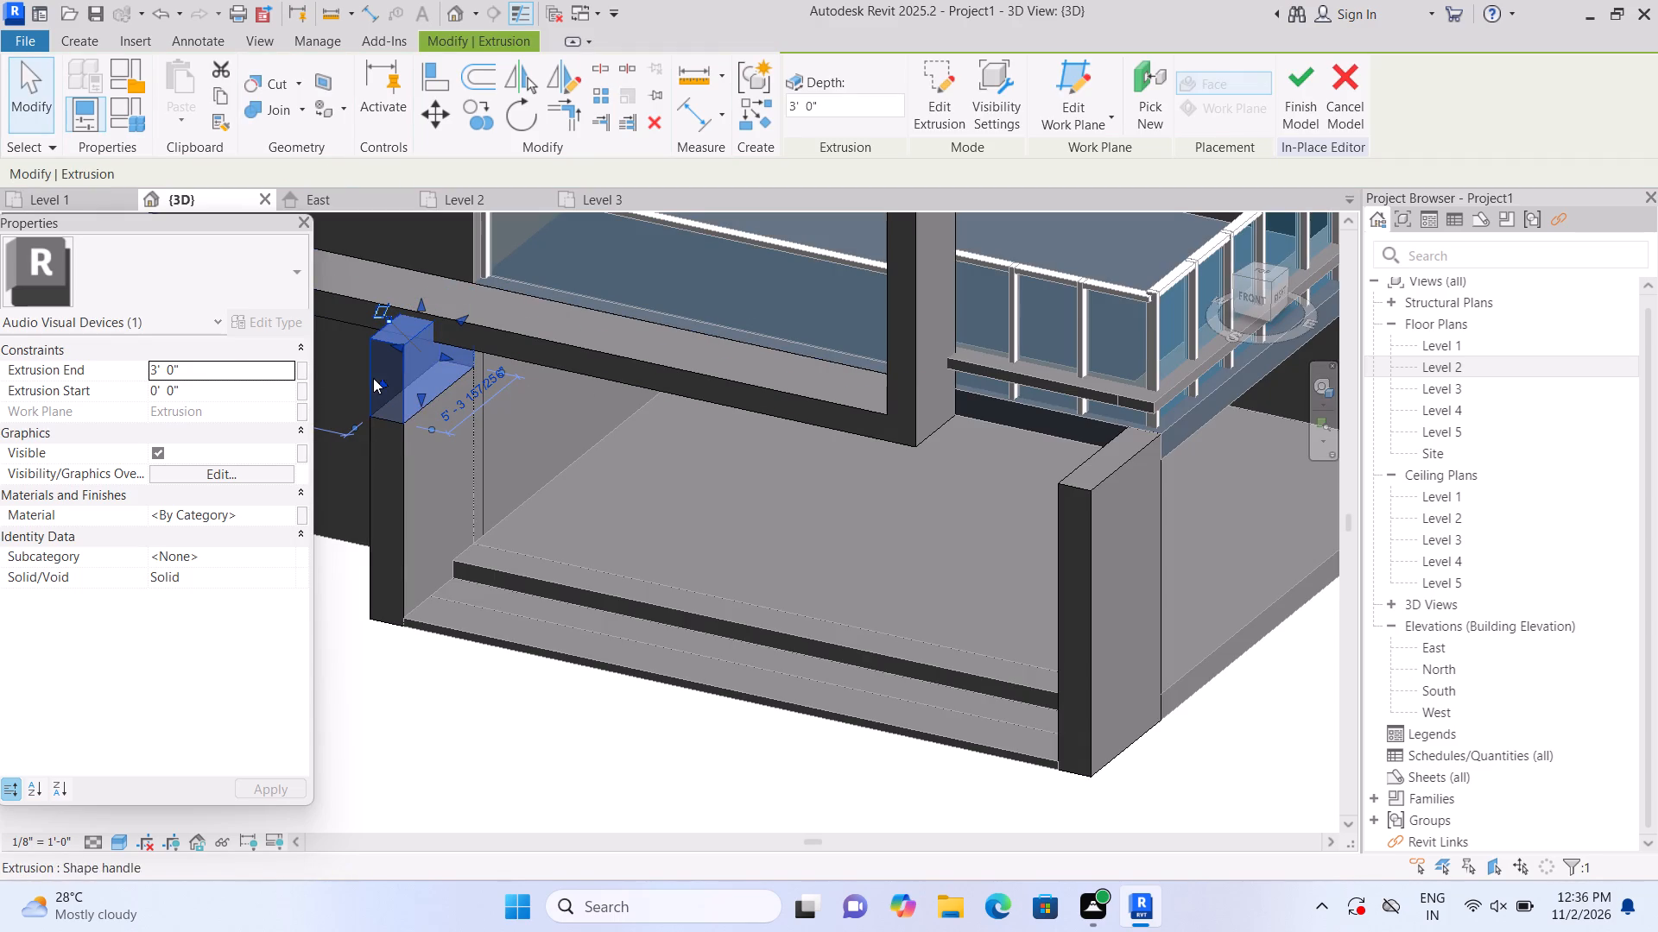
Set the extrusion end of the block on top of the wall-side pier to 1'.
left_click(231, 368)
key("BackSpace")
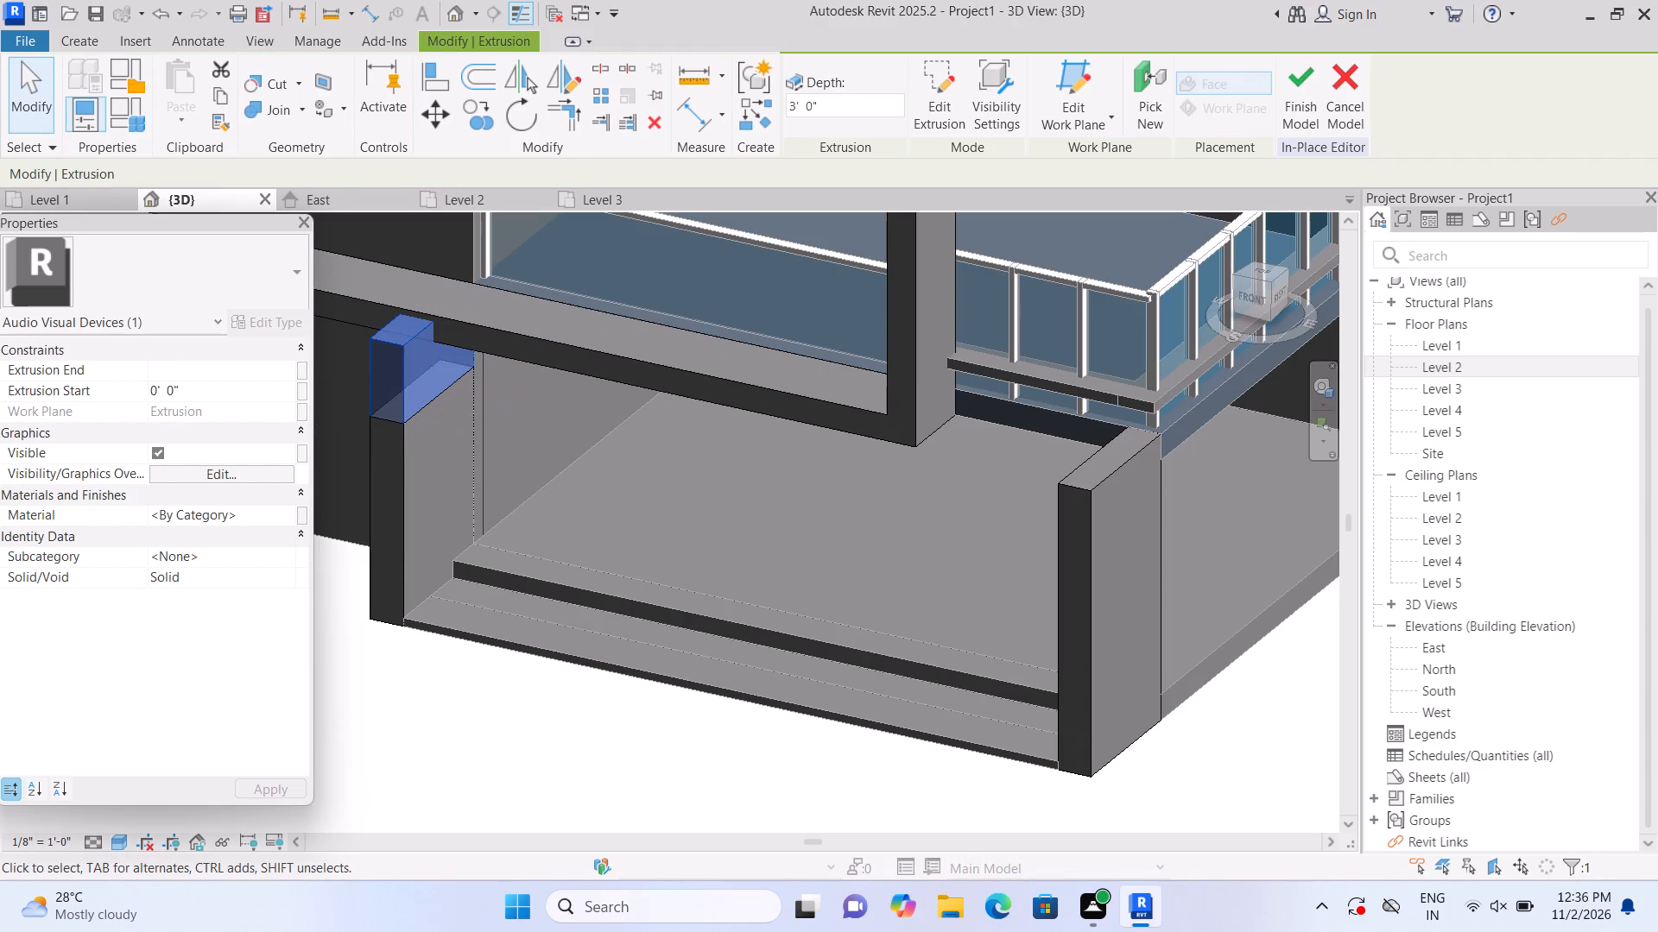
type("1'")
key("Return")
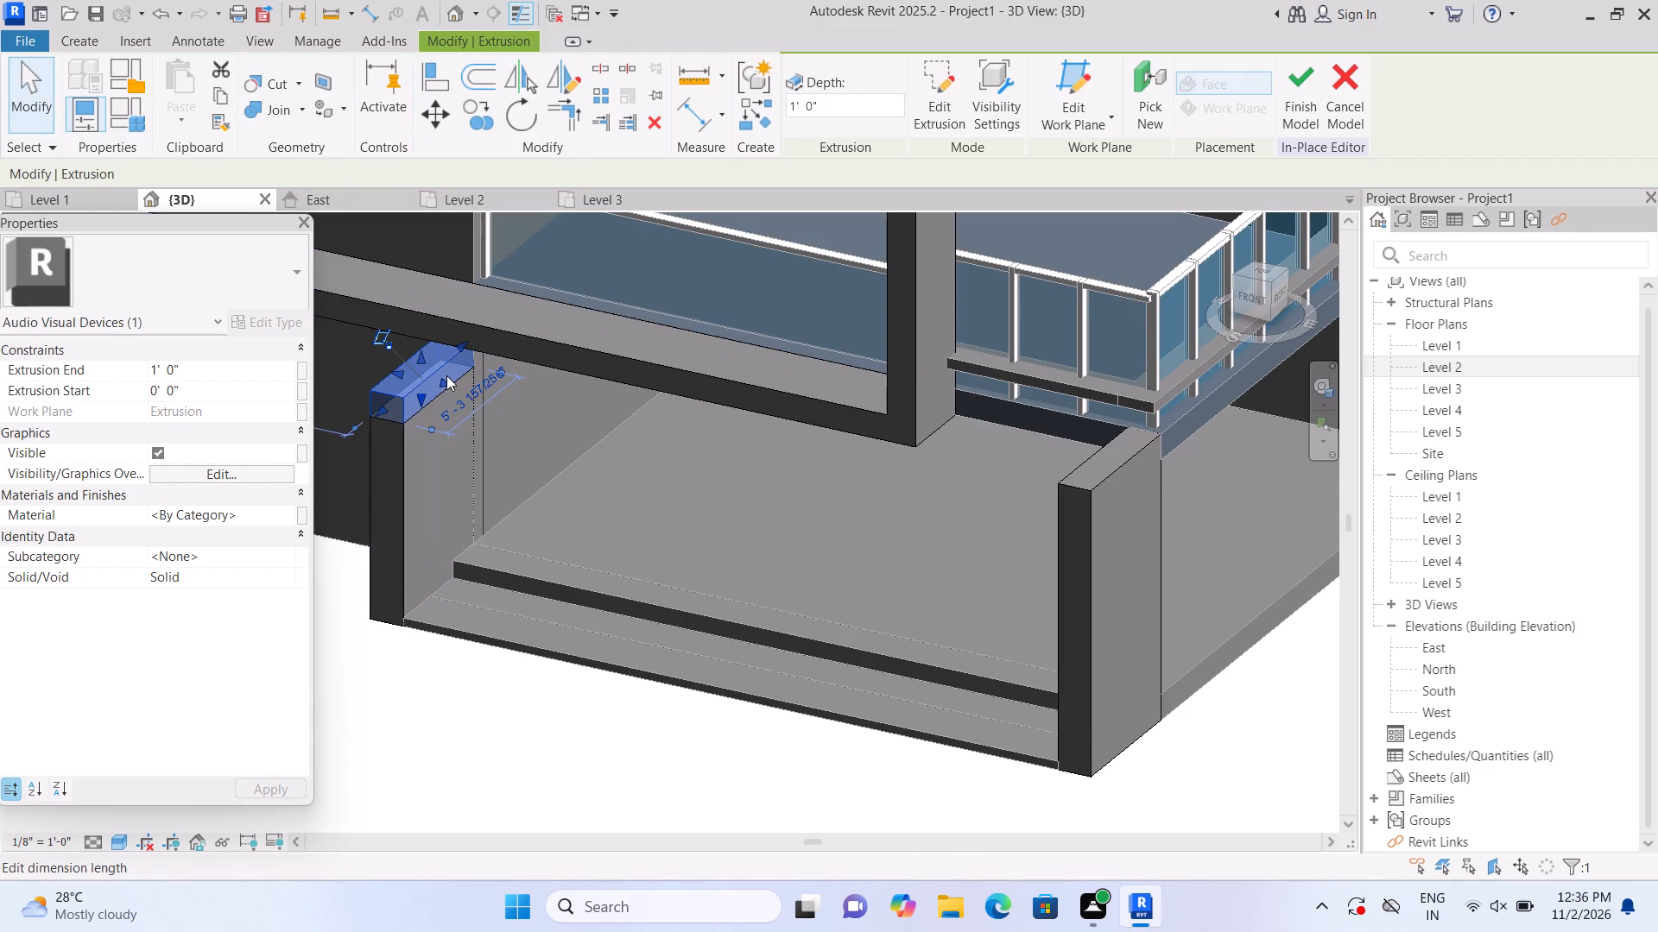
Stretch the cap block on the wall-side pier lengthwise across the porch front to form a beam reaching the outer pier.
left_click_drag(442, 379, 870, 492)
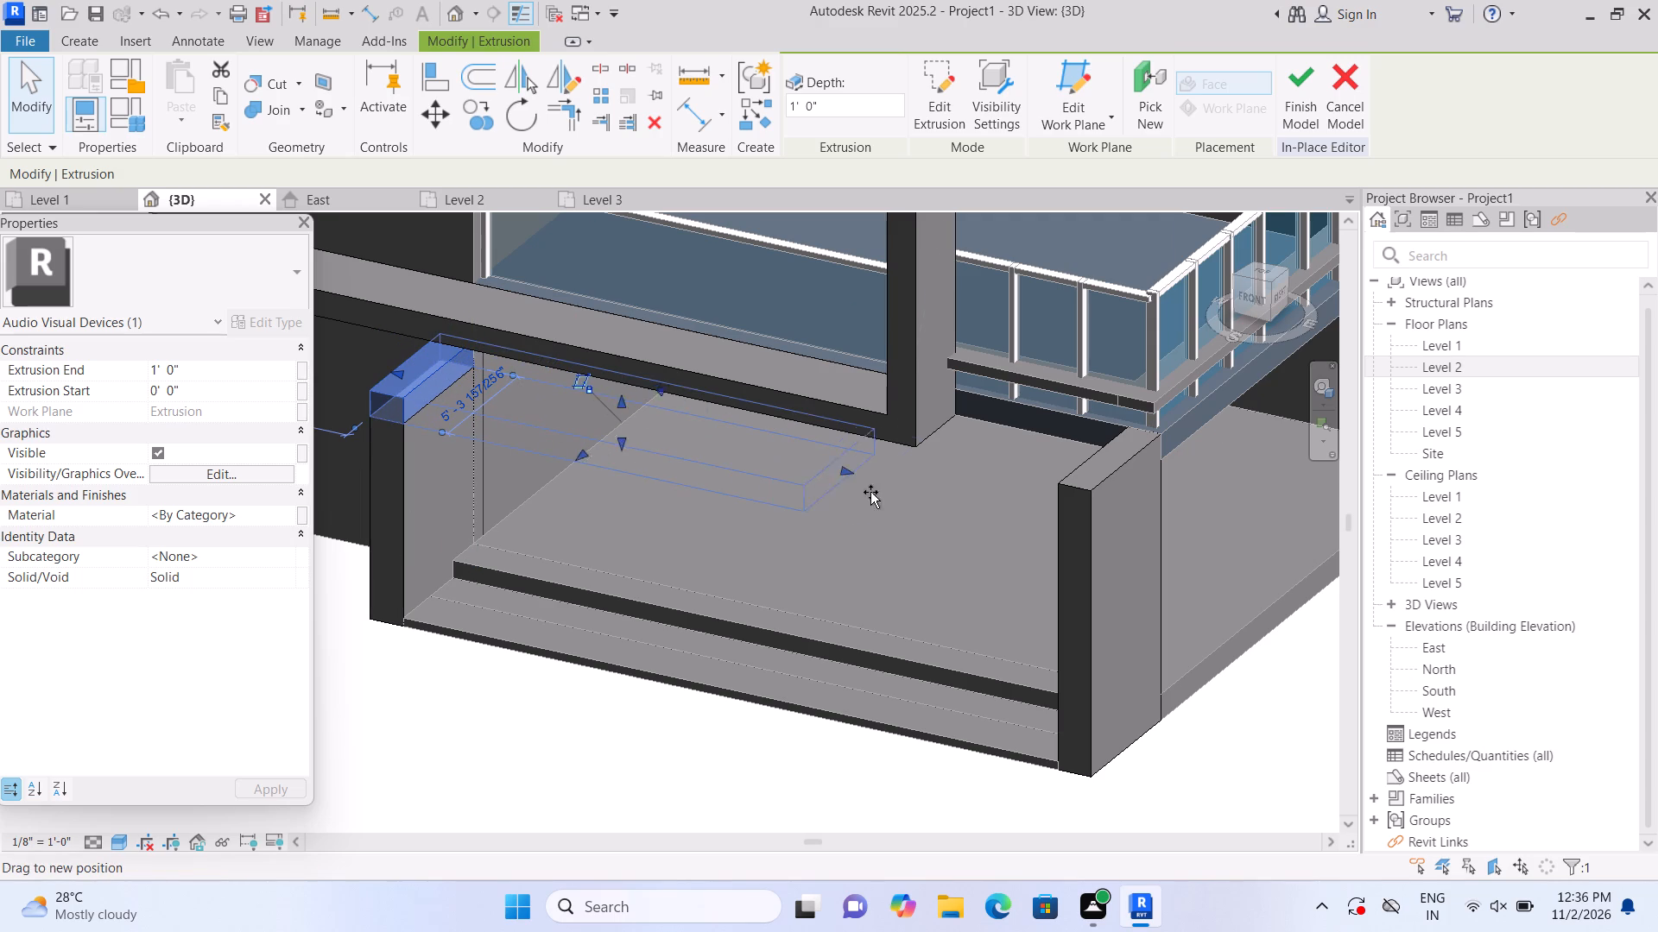
left_click_drag(870, 492, 1070, 530)
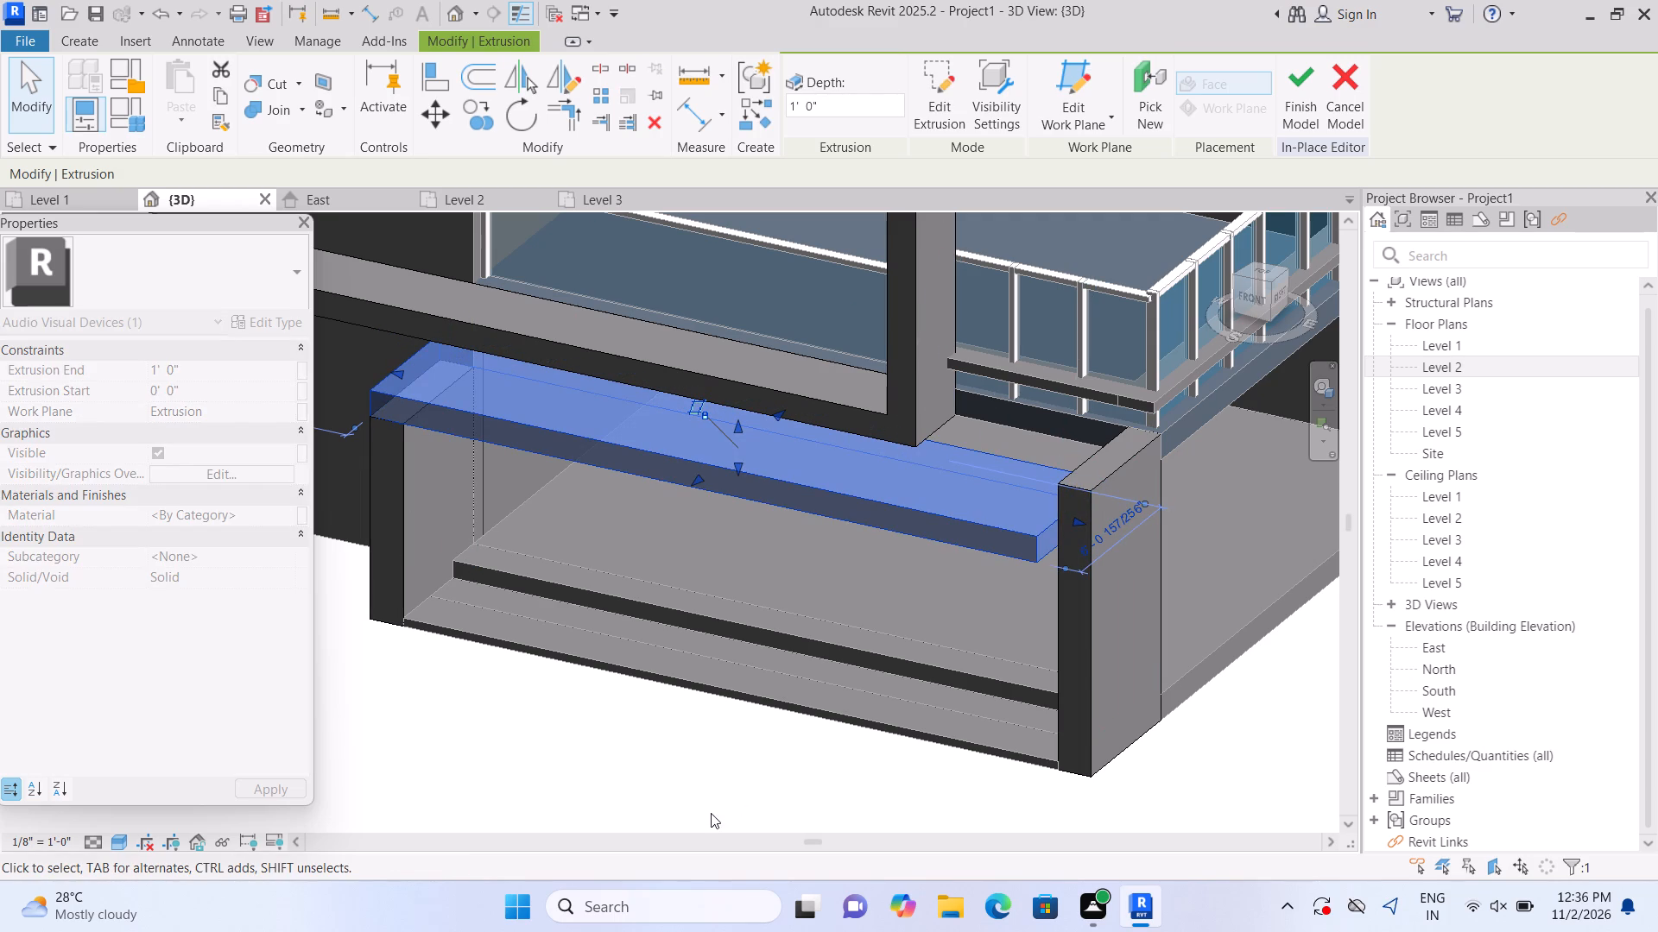
left_click(708, 792)
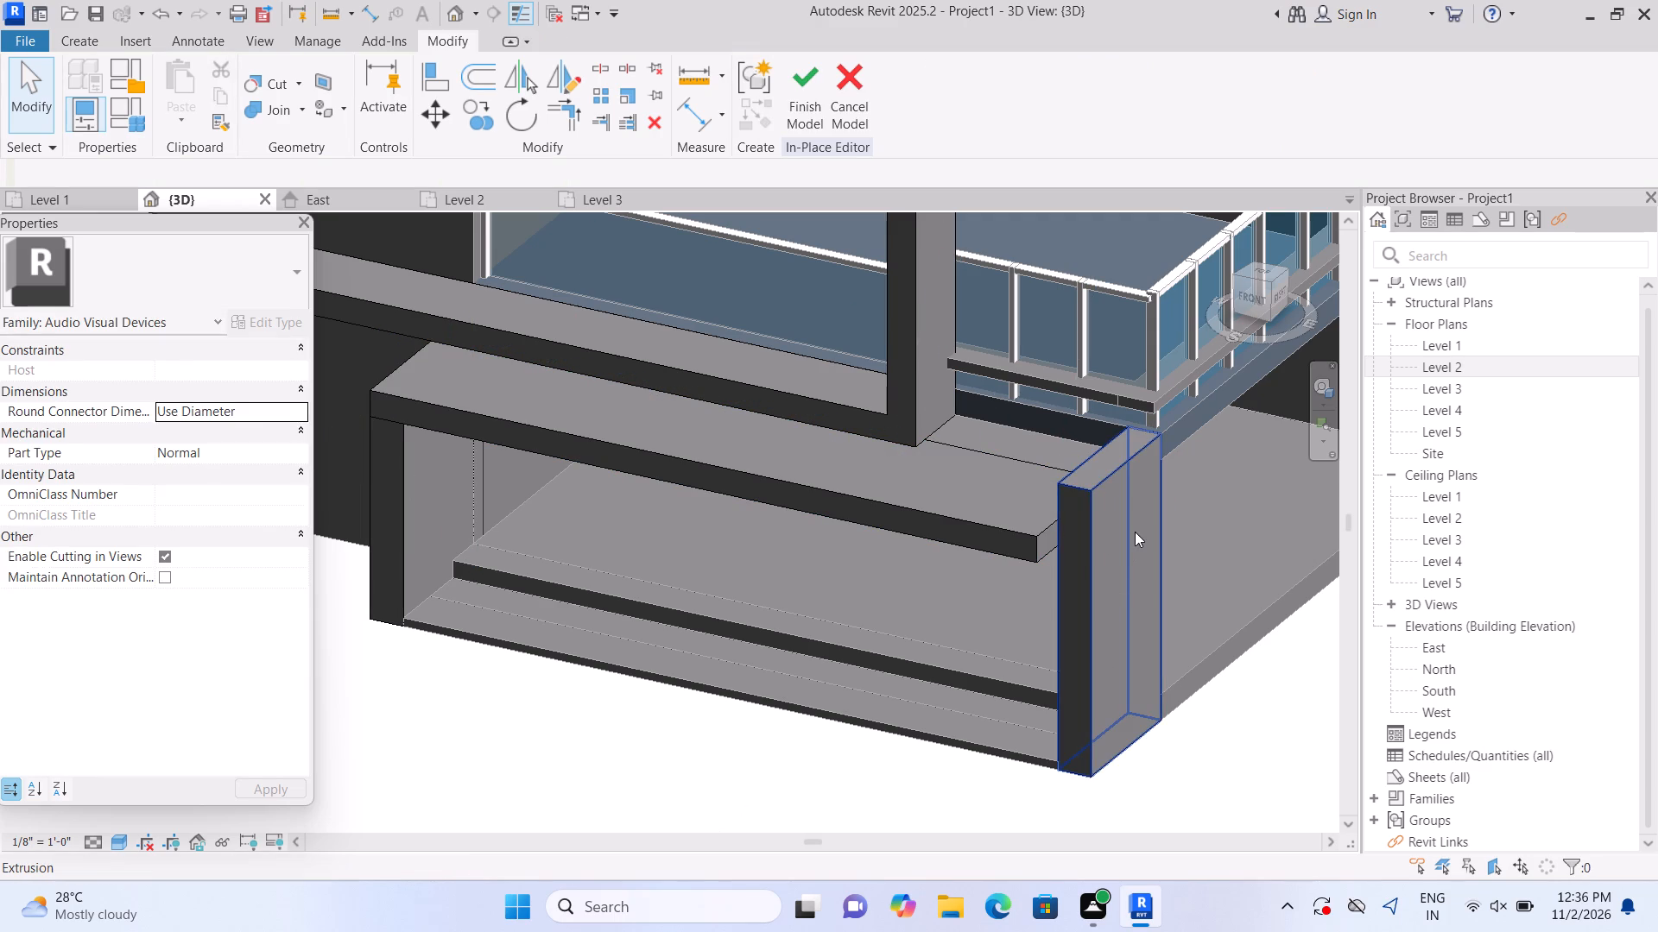
Lower the top face of the outer pier to the underside of the beam spanning the porch front.
left_click(1135, 532)
left_click_drag(1111, 450, 1117, 470)
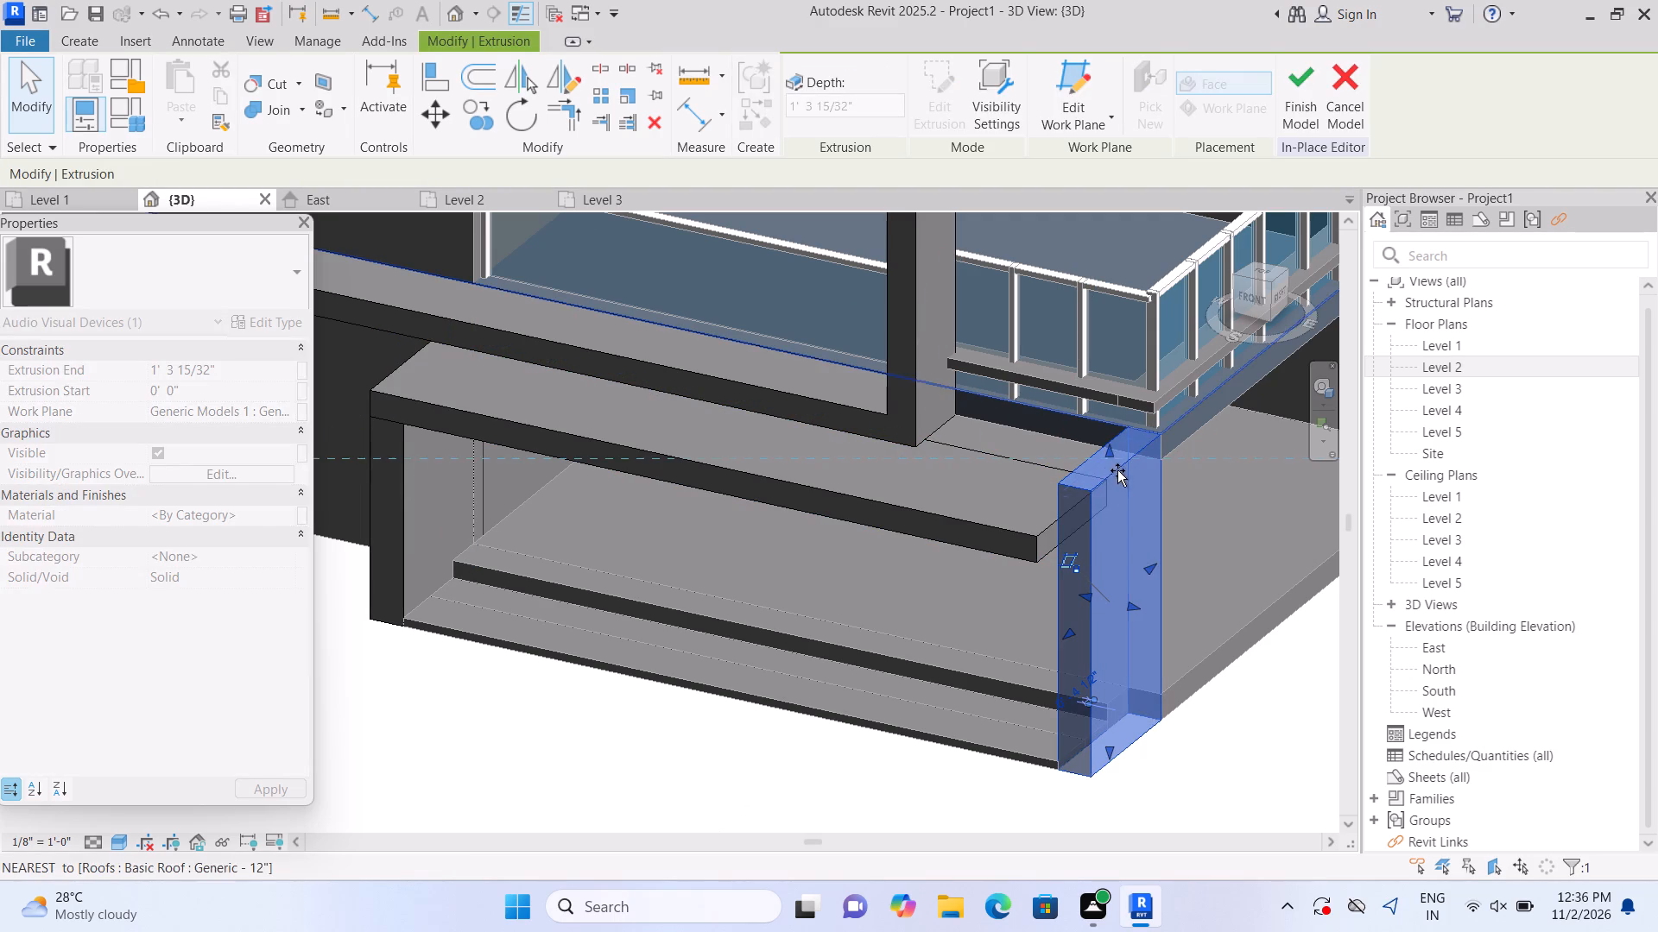
left_click_drag(1117, 470, 1125, 506)
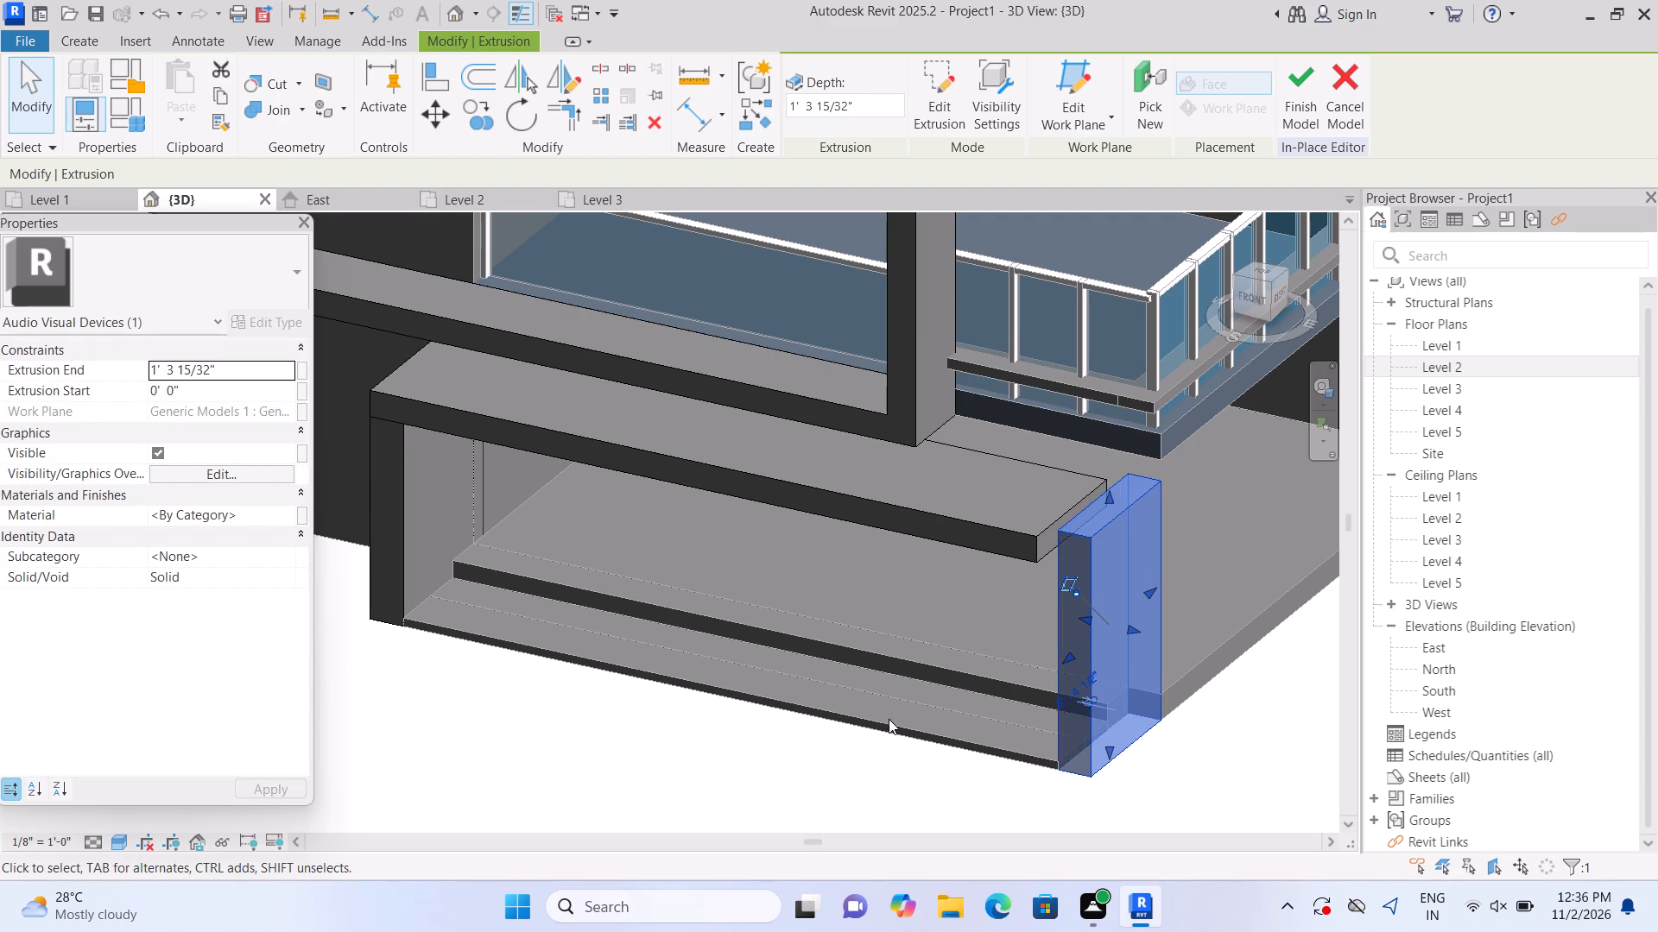
middle_click_drag(808, 758, 785, 655)
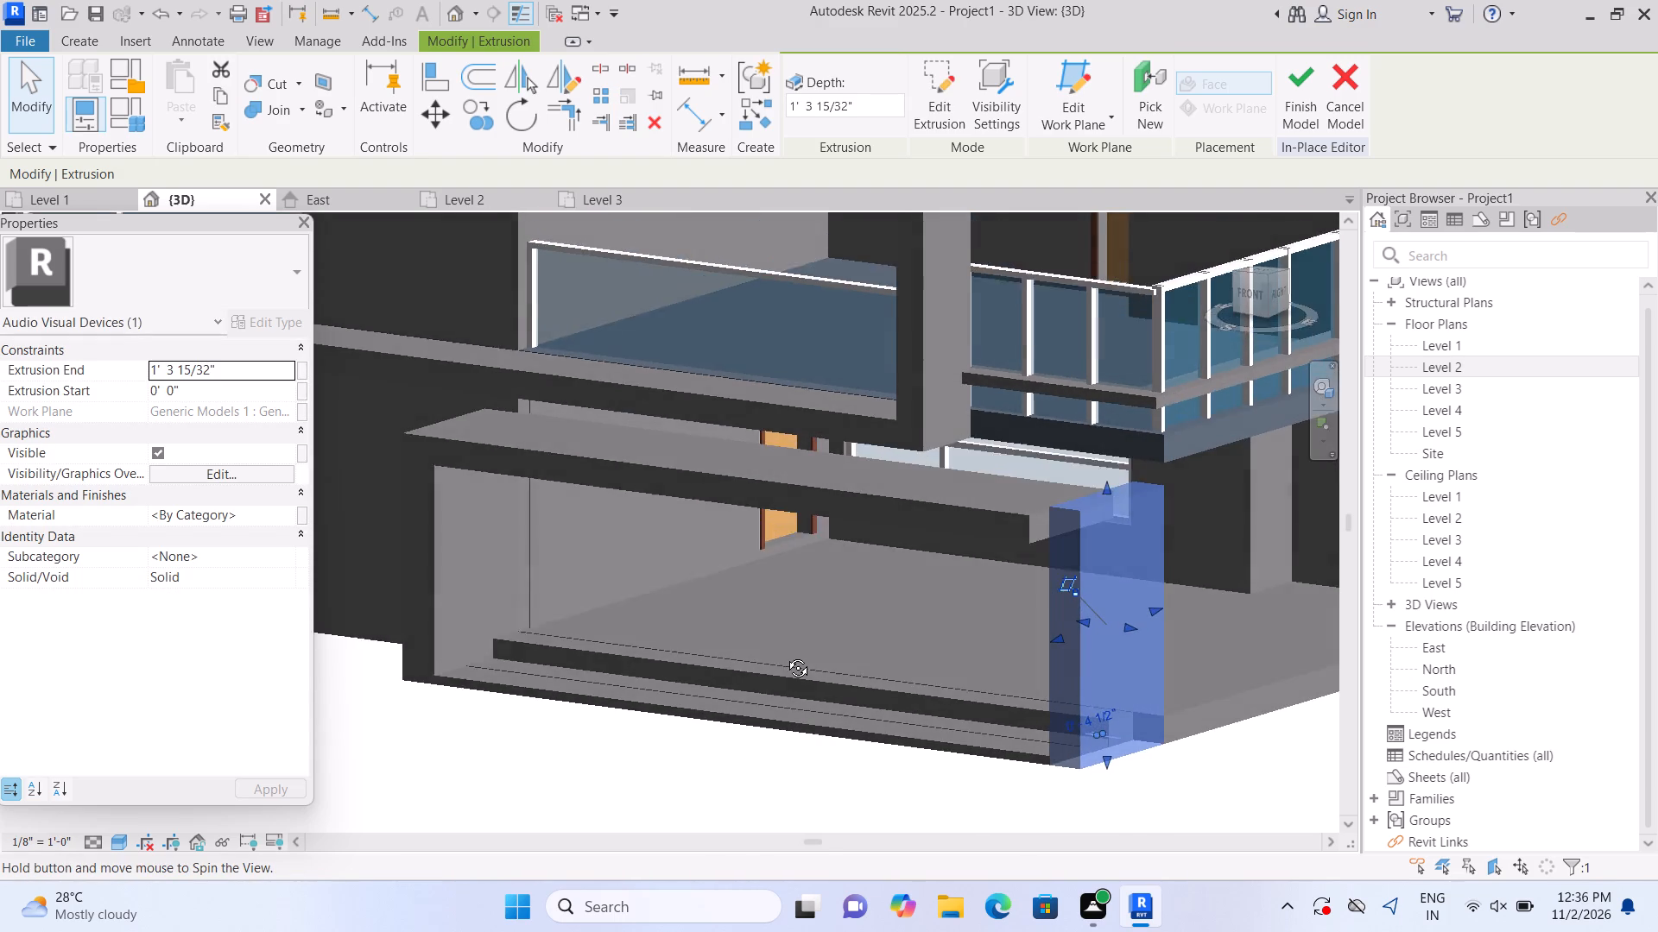
middle_click_drag(785, 655, 788, 630)
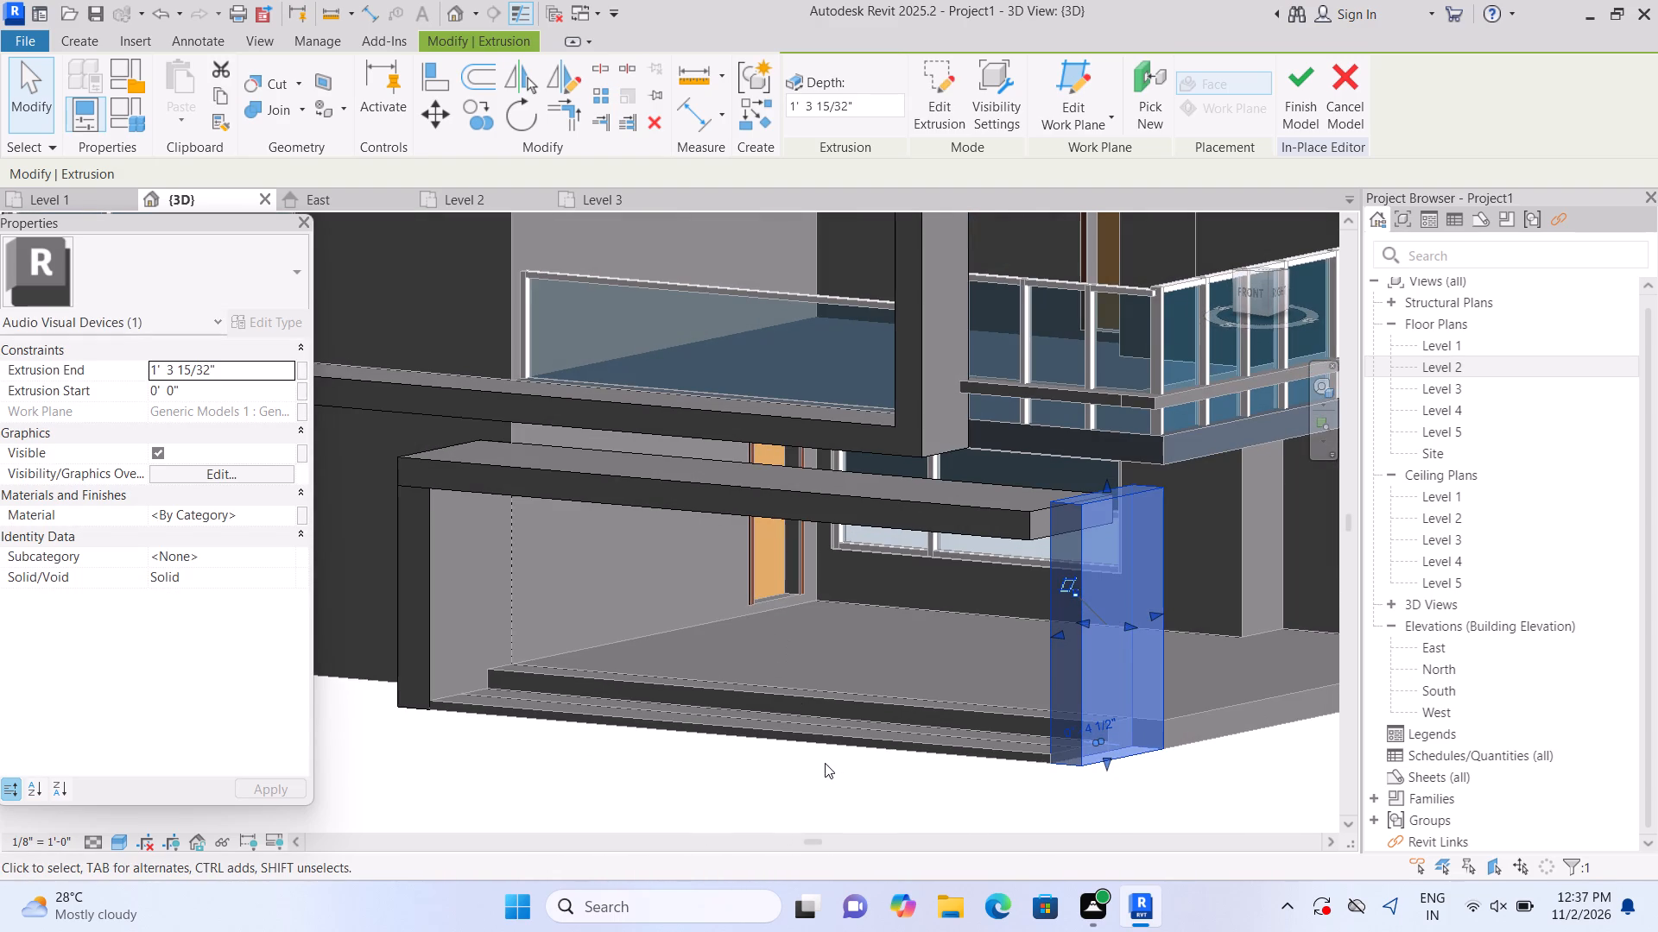
middle_click_drag(825, 763, 809, 715)
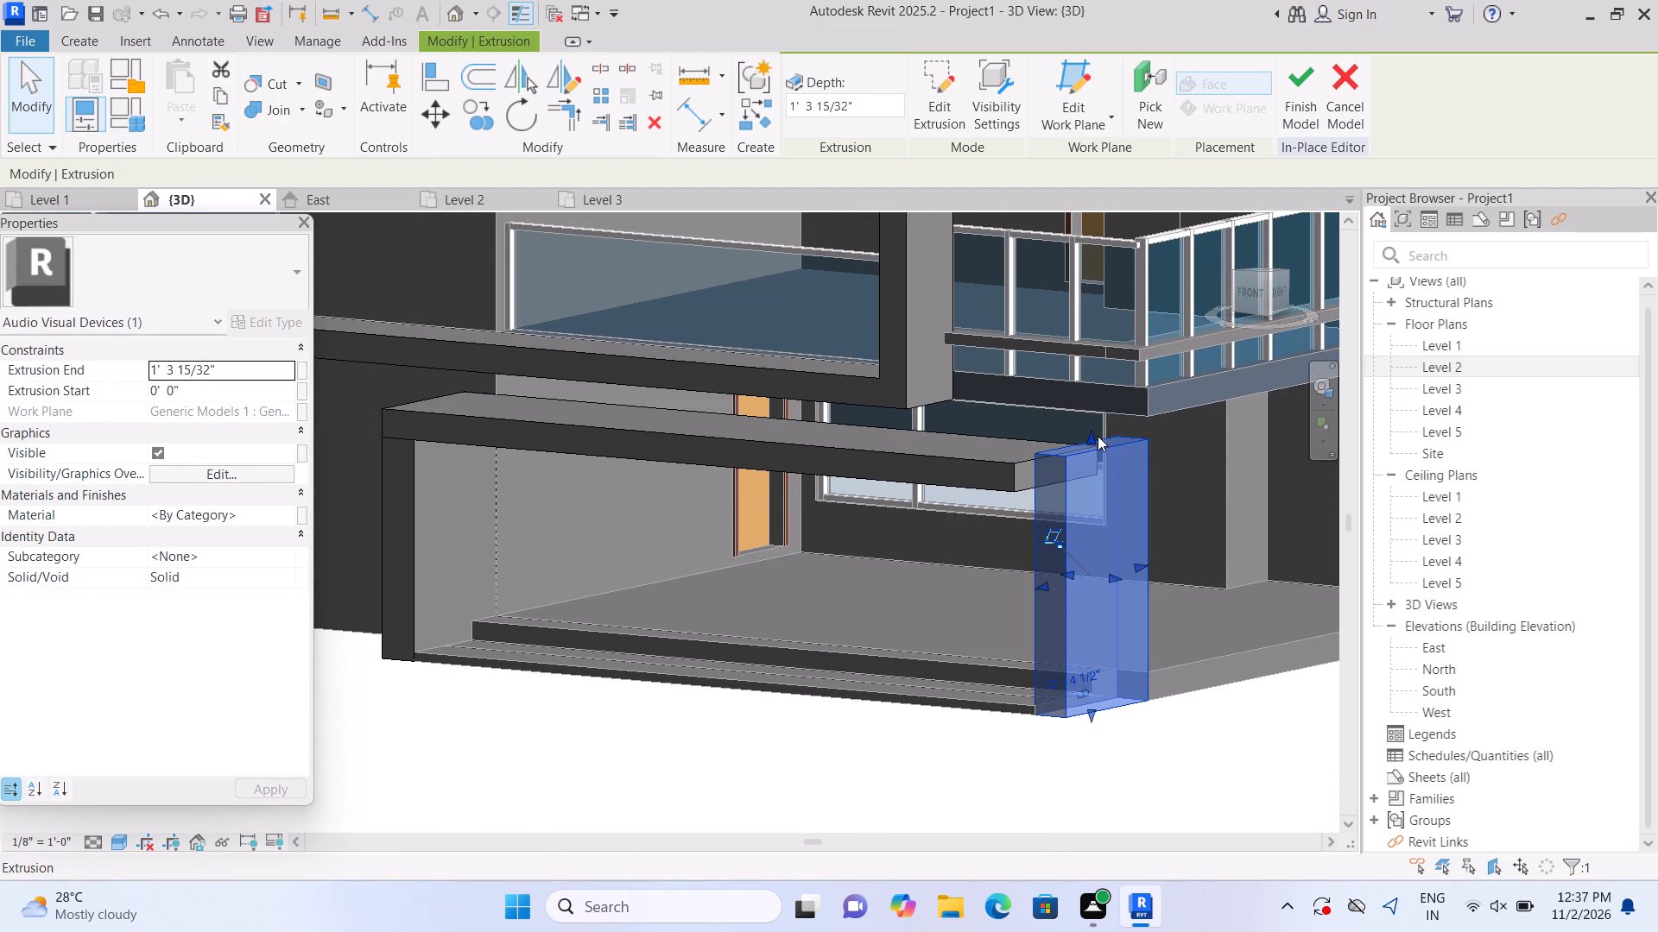
left_click(1096, 431)
left_click_drag(1088, 412, 1092, 472)
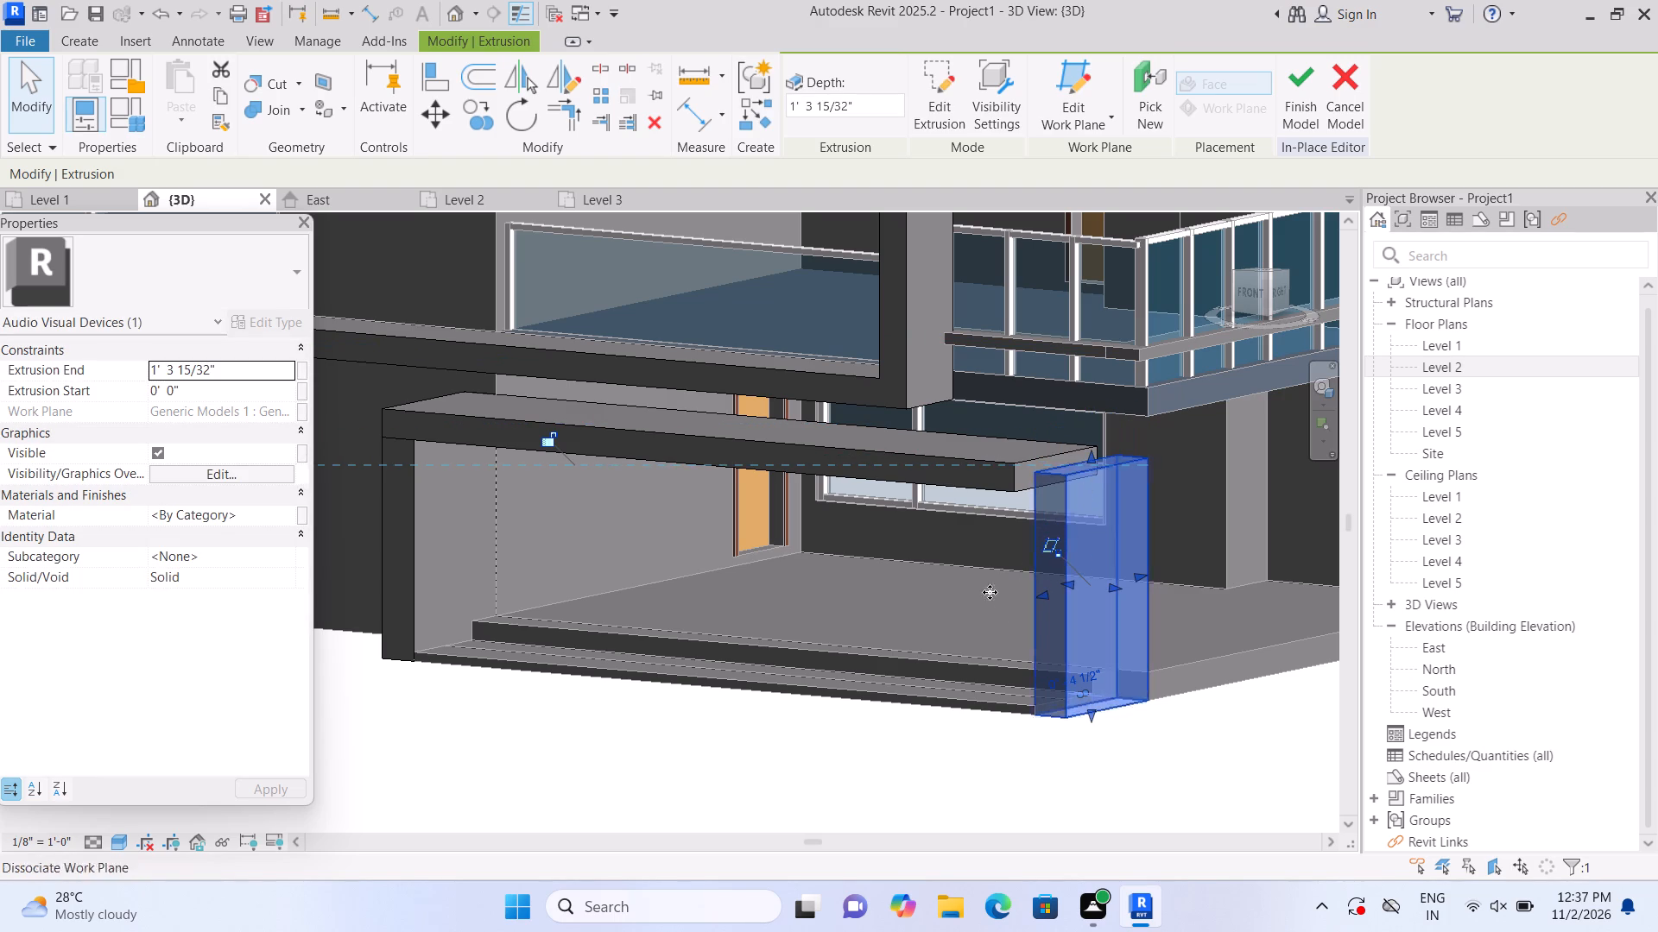
left_click_drag(1089, 453, 1093, 484)
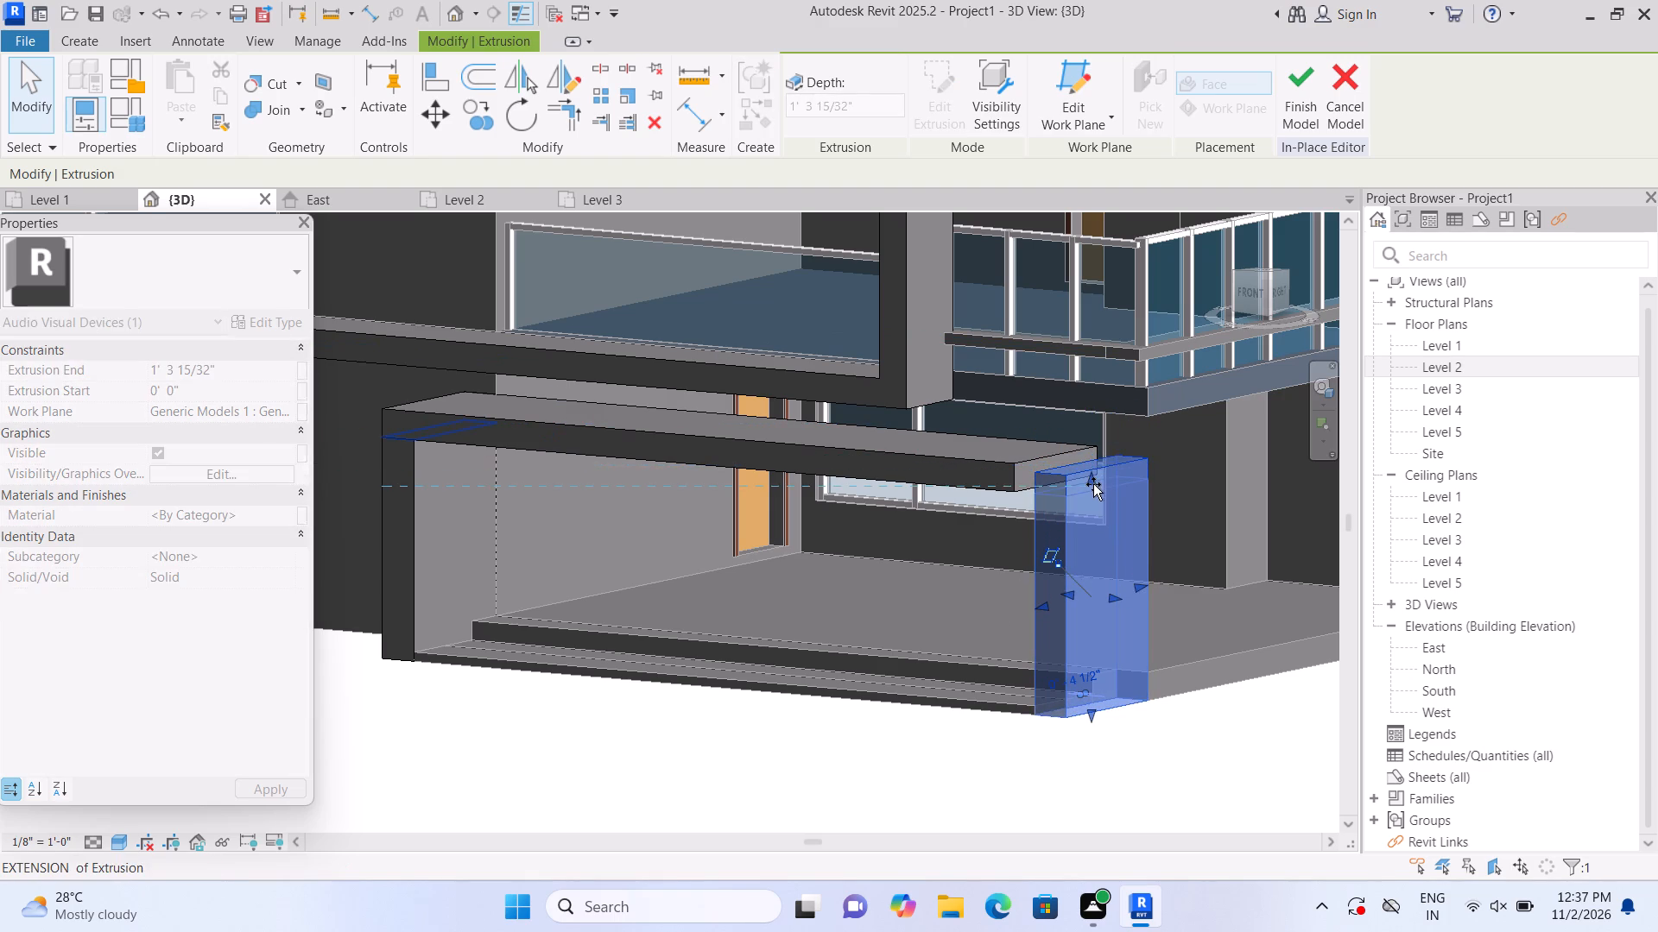
left_click_drag(1093, 484, 1093, 485)
Extend the free end of the porch beam over the outer pier until it is flush with the pier's outer face.
left_click(1016, 479)
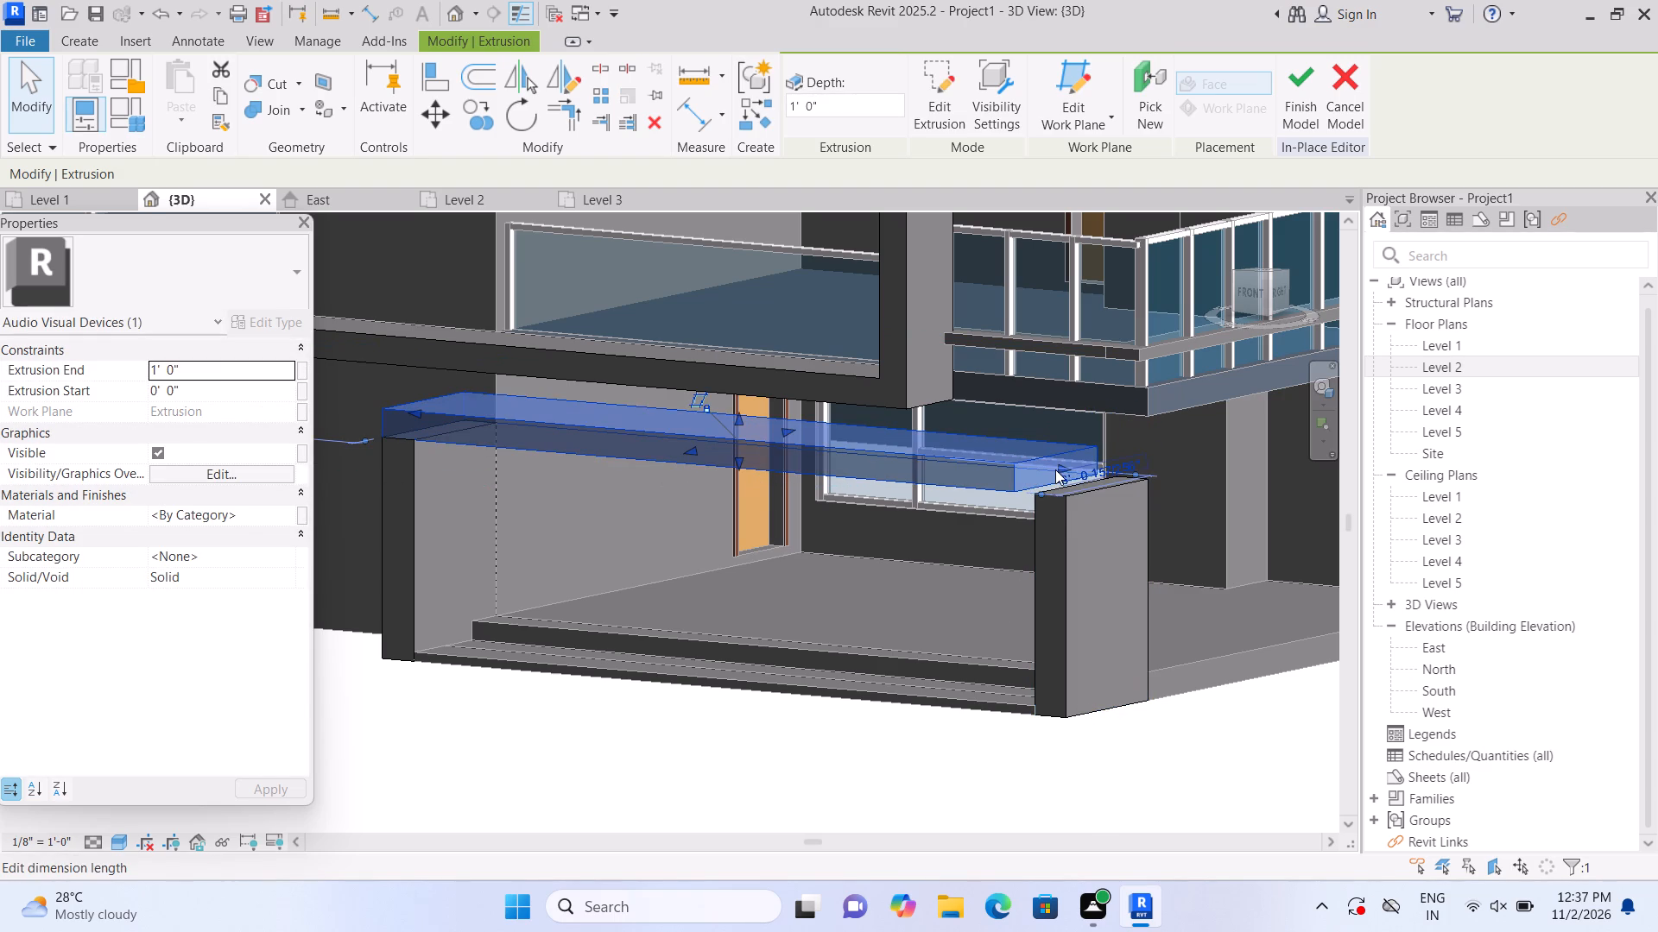
left_click_drag(1066, 466, 1111, 465)
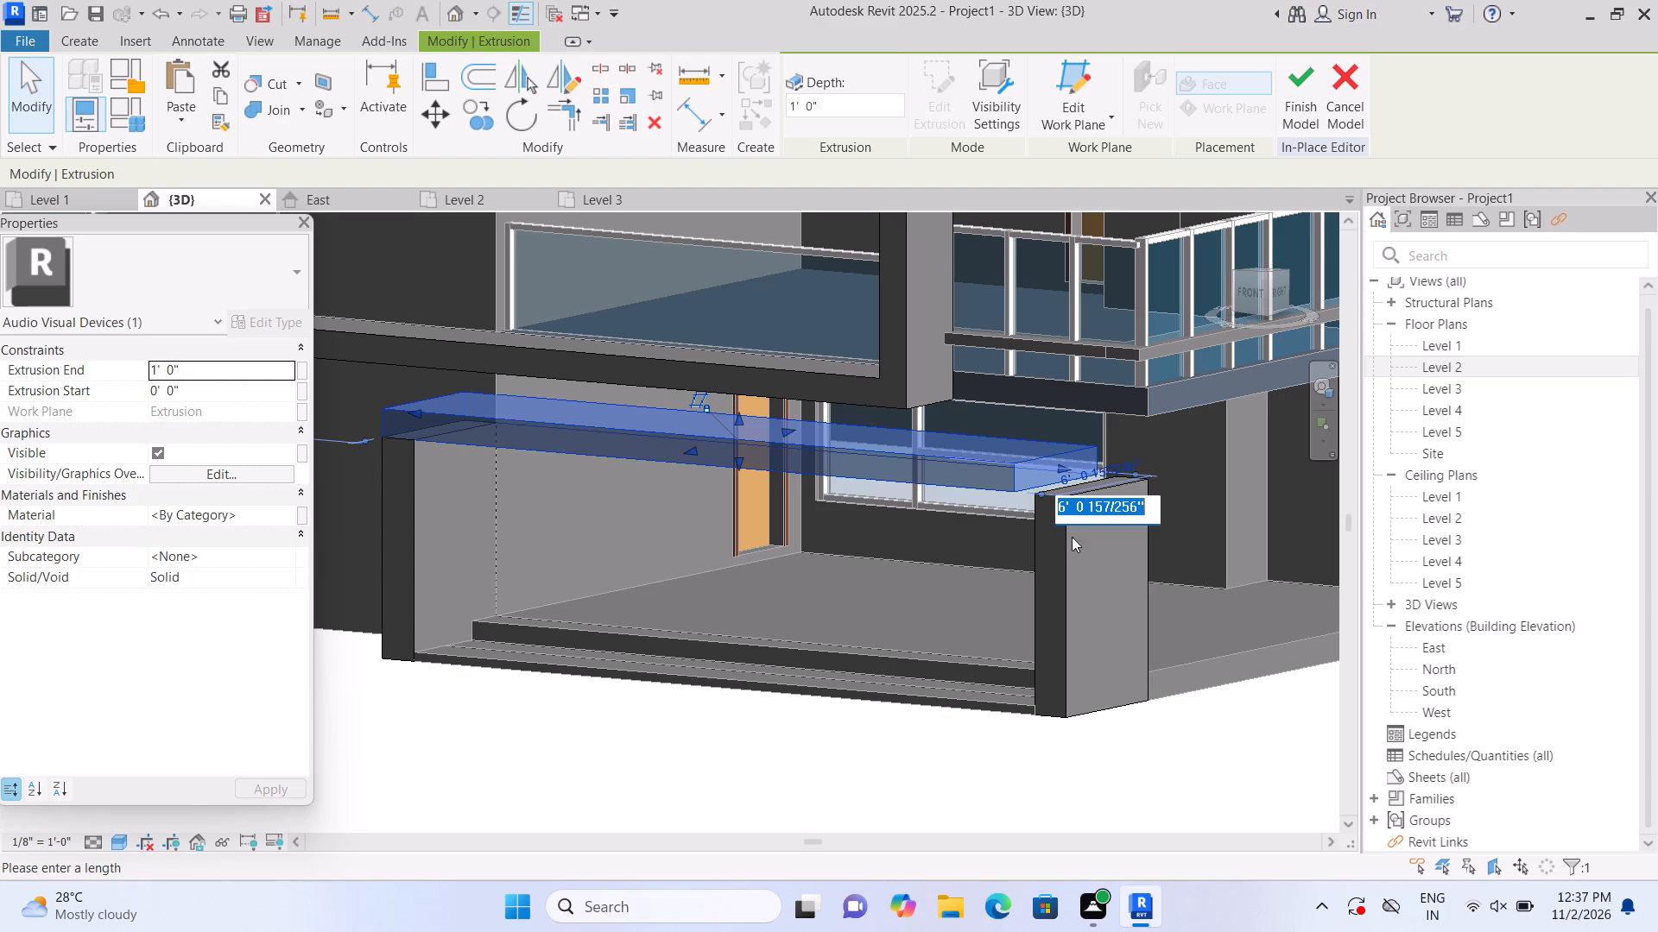
left_click(922, 746)
scroll(946, 727, "up", 1)
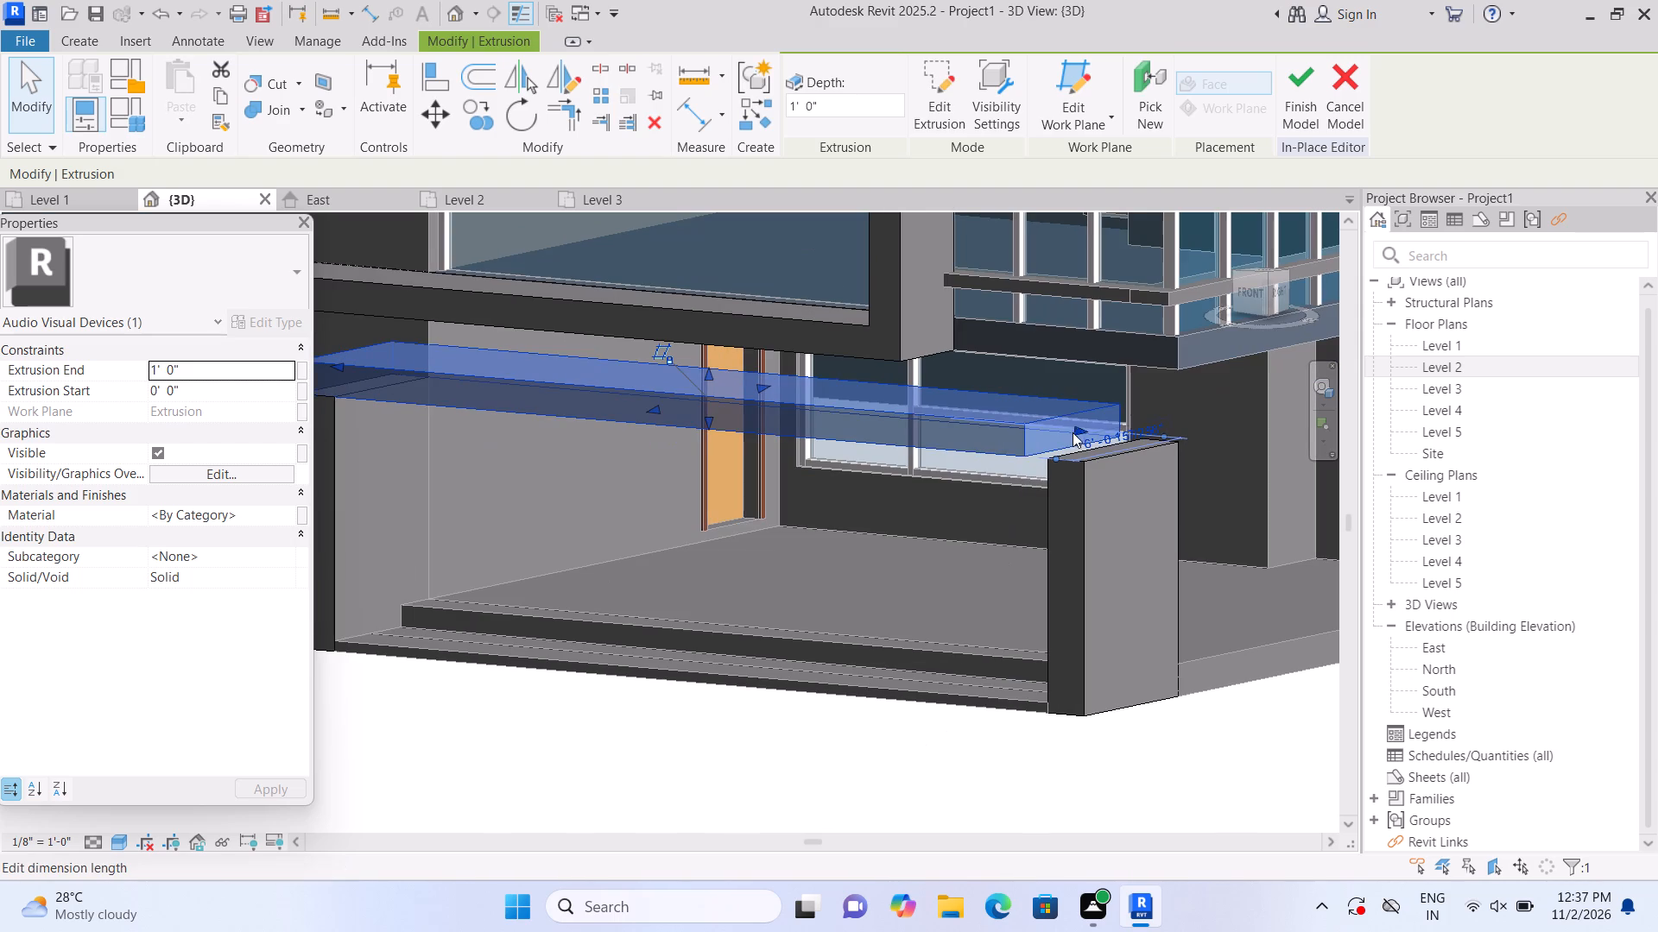
left_click_drag(1078, 426, 1104, 436)
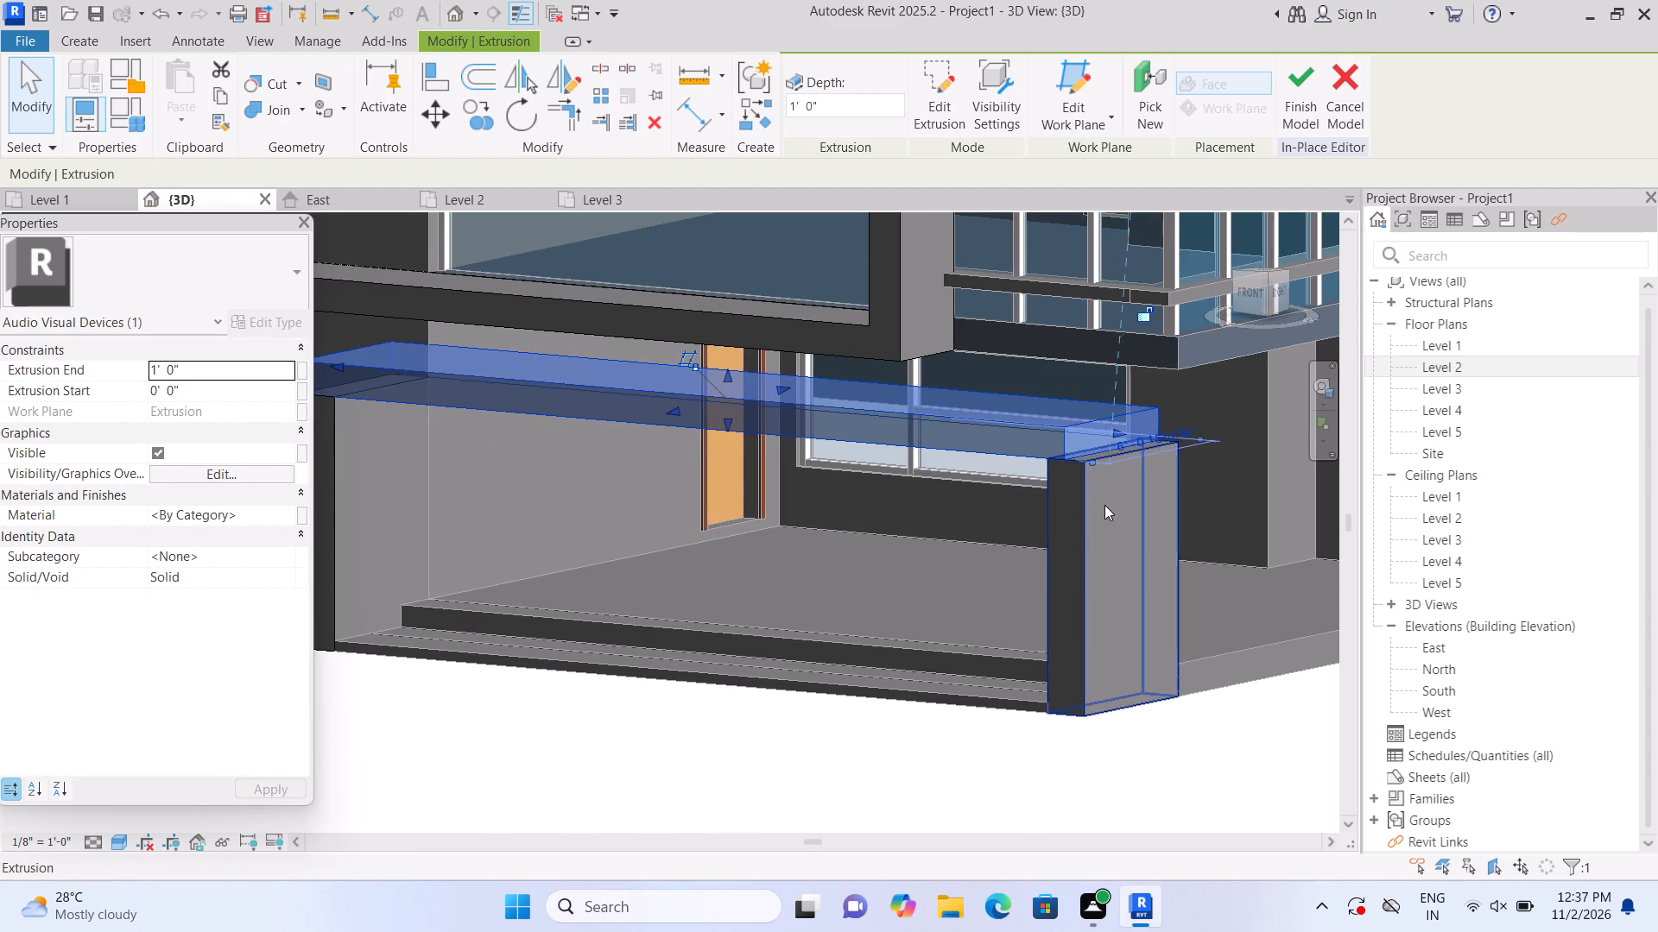
scroll(954, 700, "up", 1)
middle_click_drag(953, 702, 905, 679)
scroll(902, 661, "down", 3)
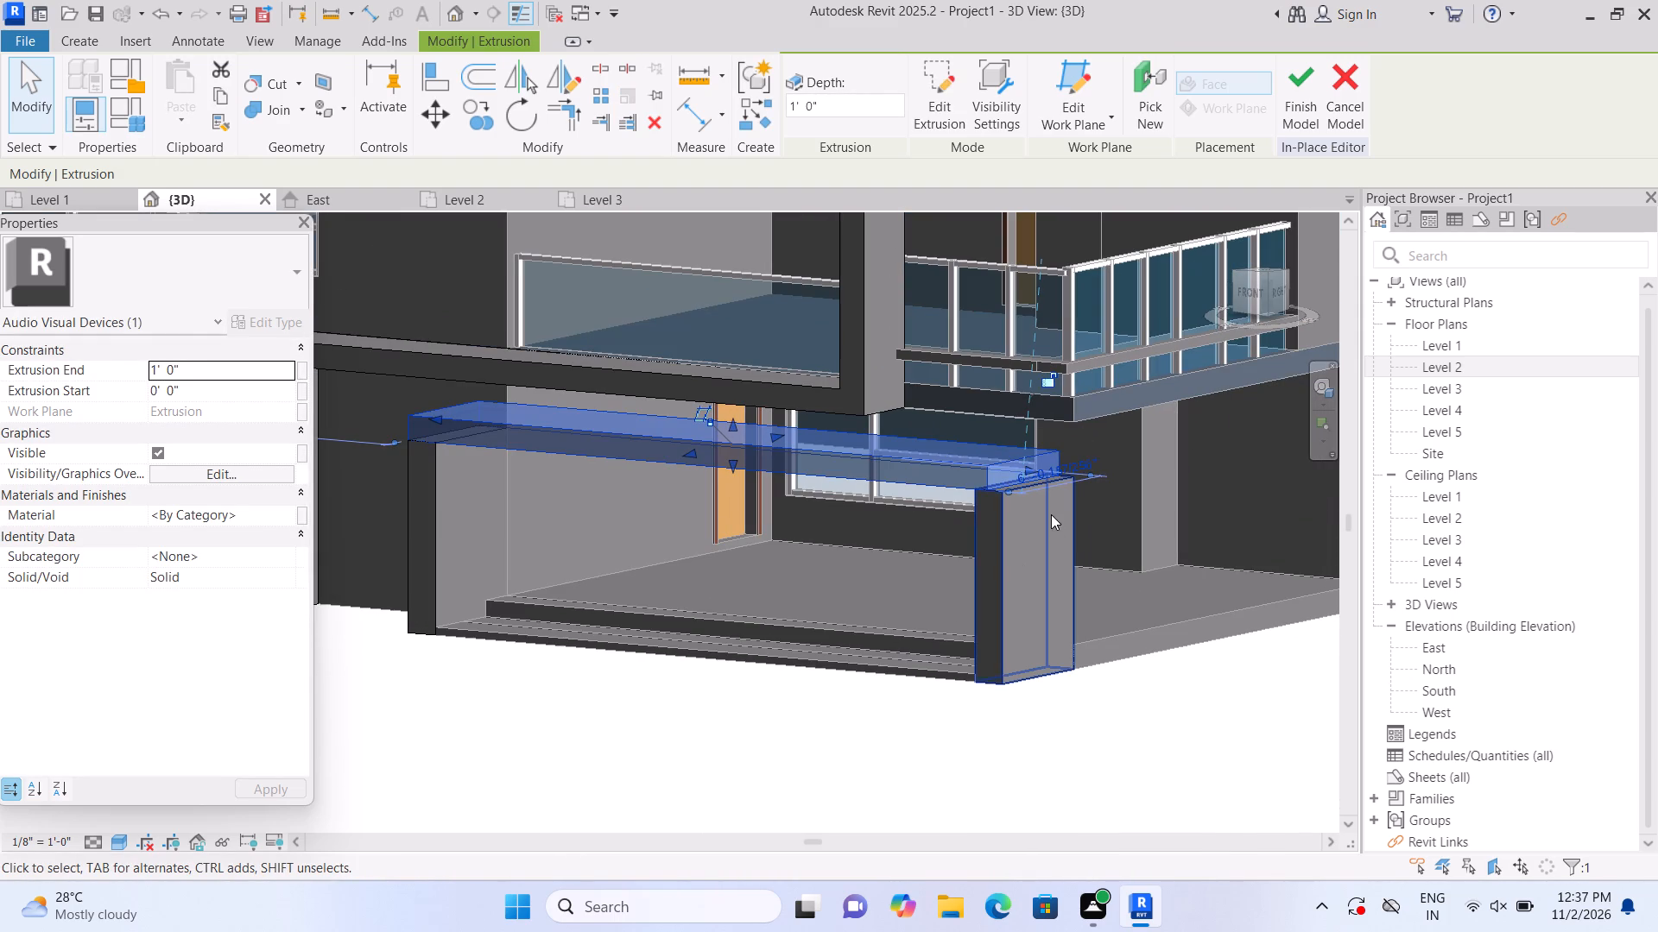
left_click_drag(1032, 465, 1049, 470)
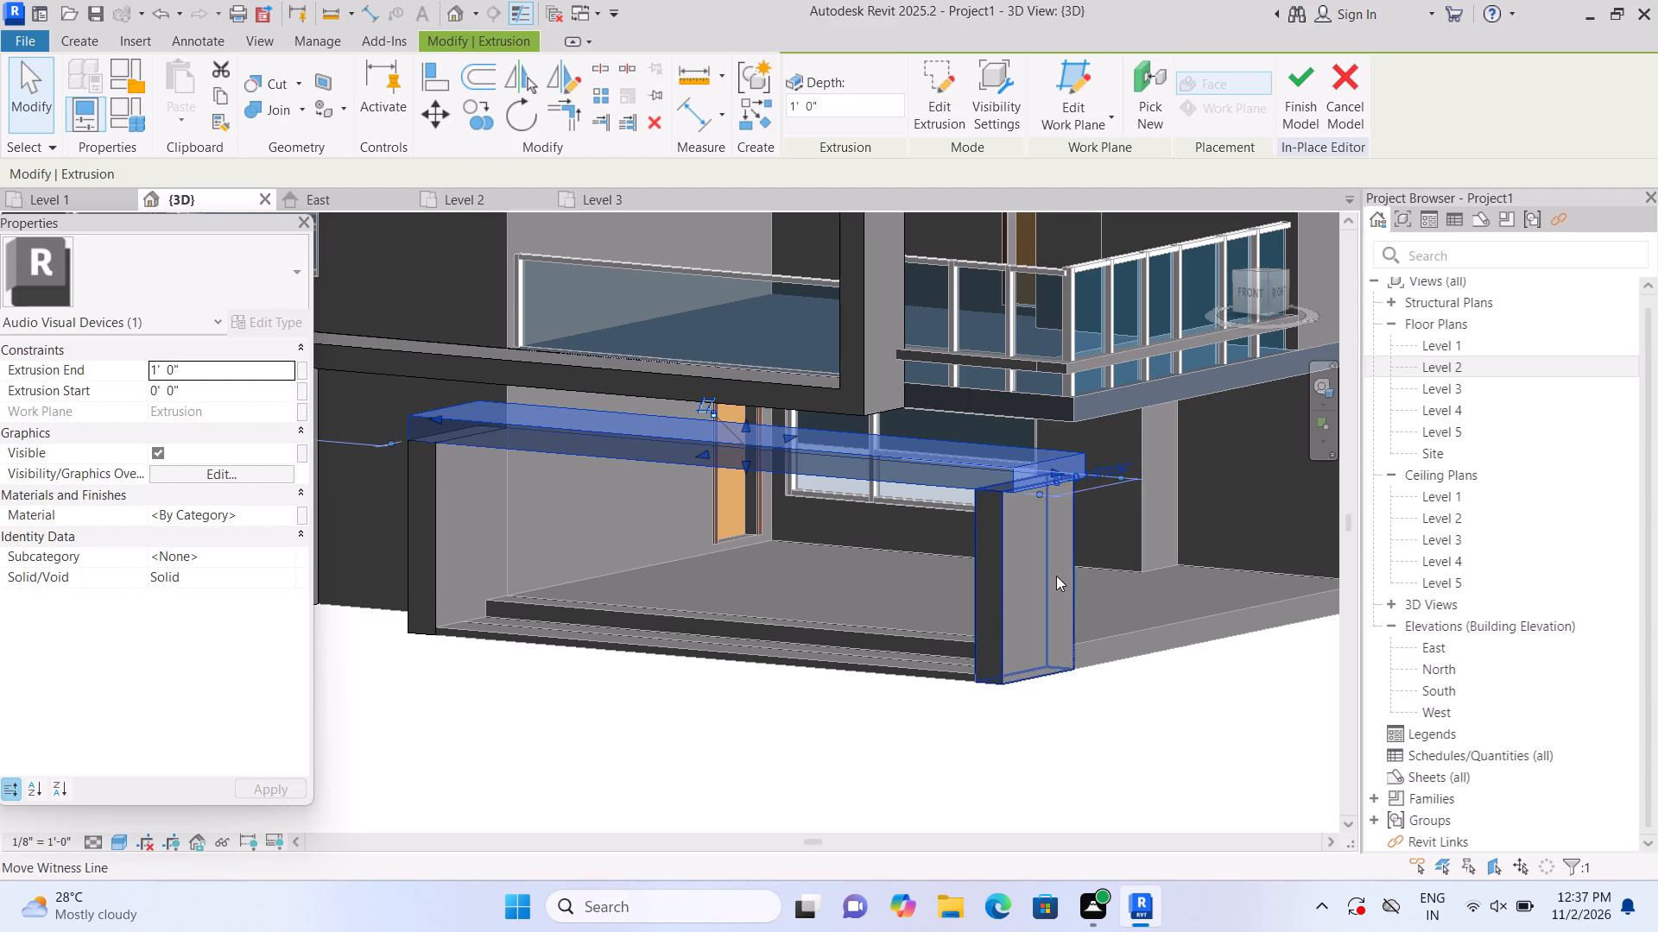
scroll(1047, 477, "up", 1)
left_click_drag(1059, 466, 1053, 466)
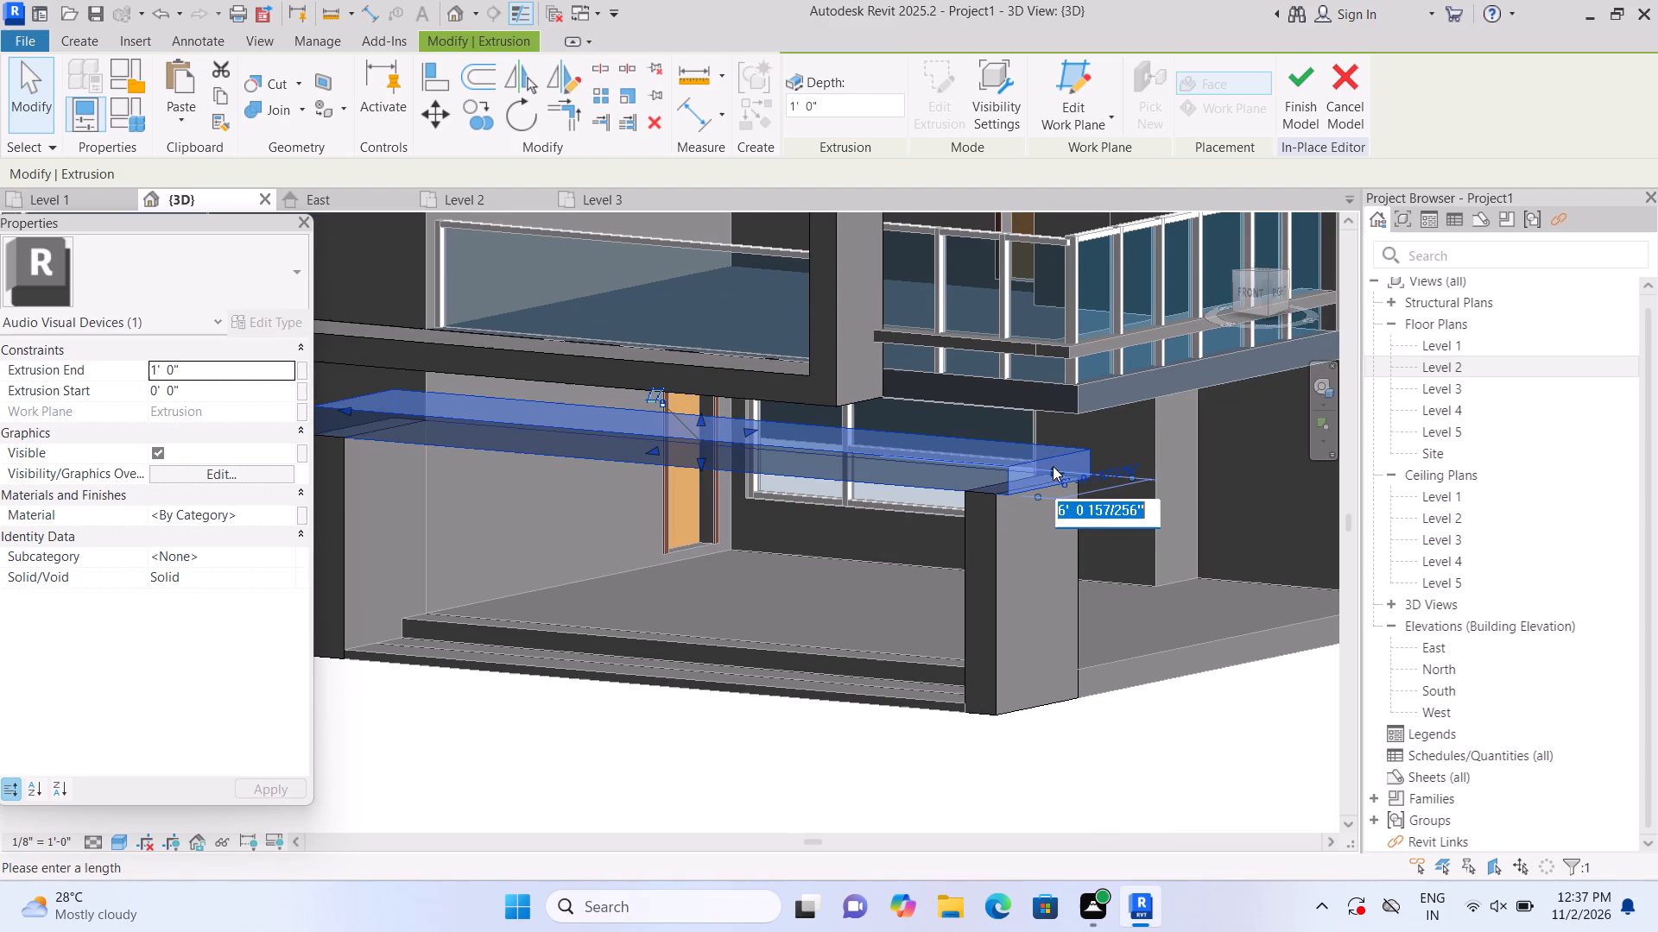
left_click_drag(1053, 466, 1044, 465)
scroll(1033, 505, "up", 3)
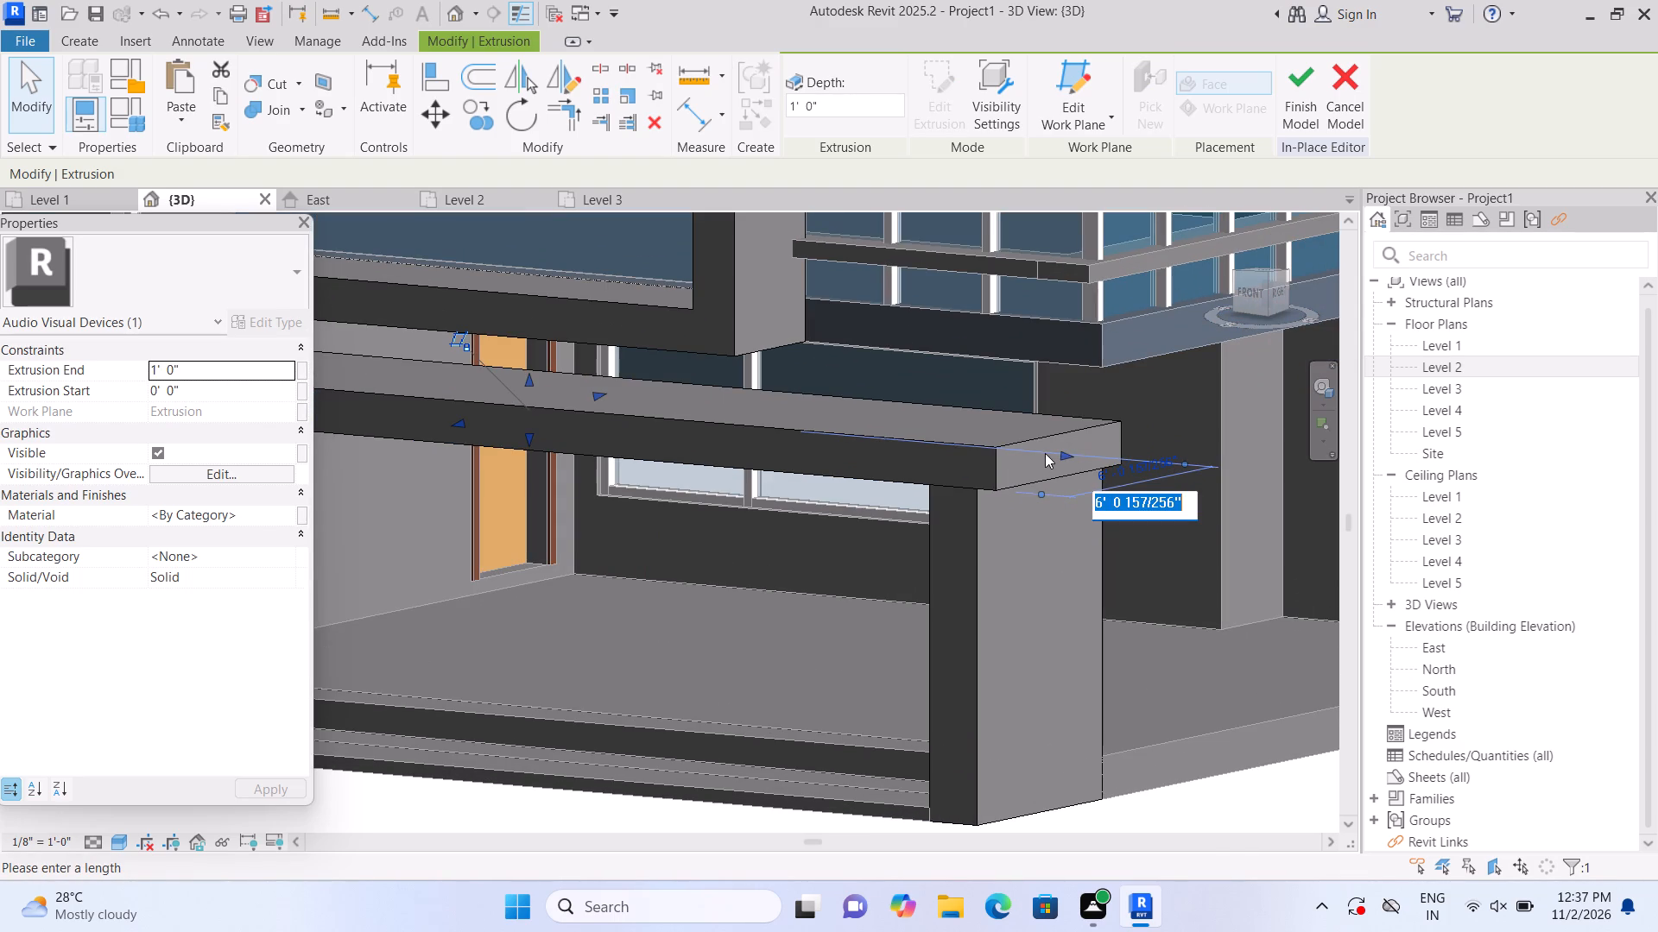
left_click(1045, 453)
left_click_drag(1064, 453, 1041, 452)
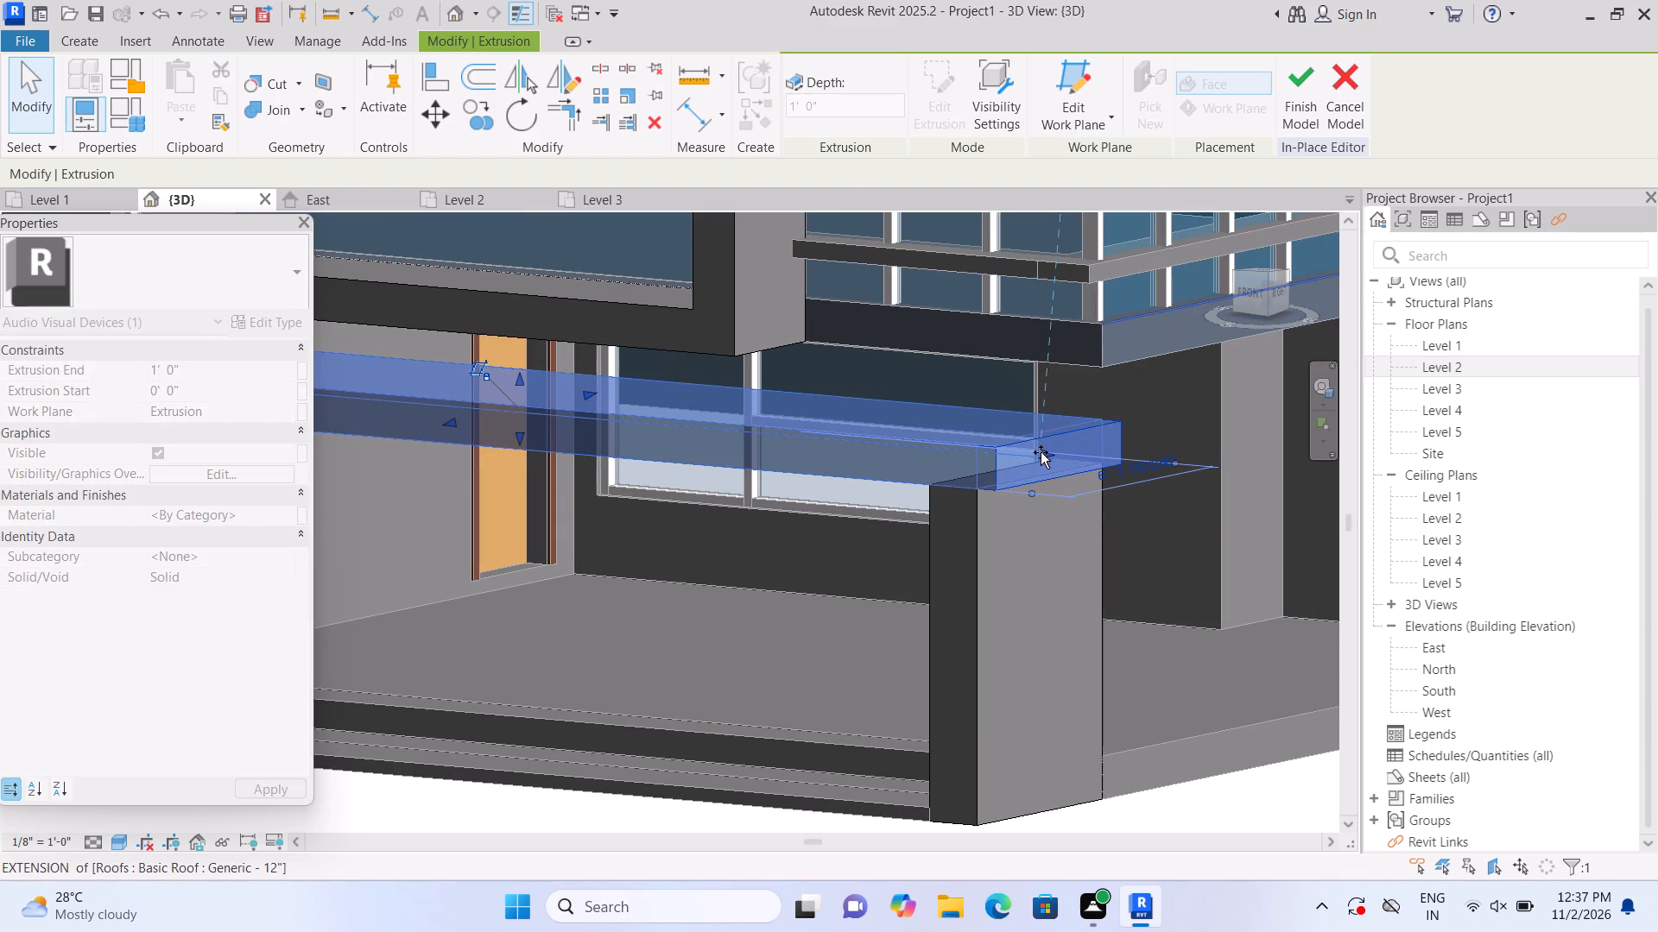
left_click_drag(1041, 452, 1034, 452)
left_click(729, 820)
Join the porch beam's geometry with the wall-side pier and the outer pier to form one continuous frame.
scroll(737, 802, "down", 2)
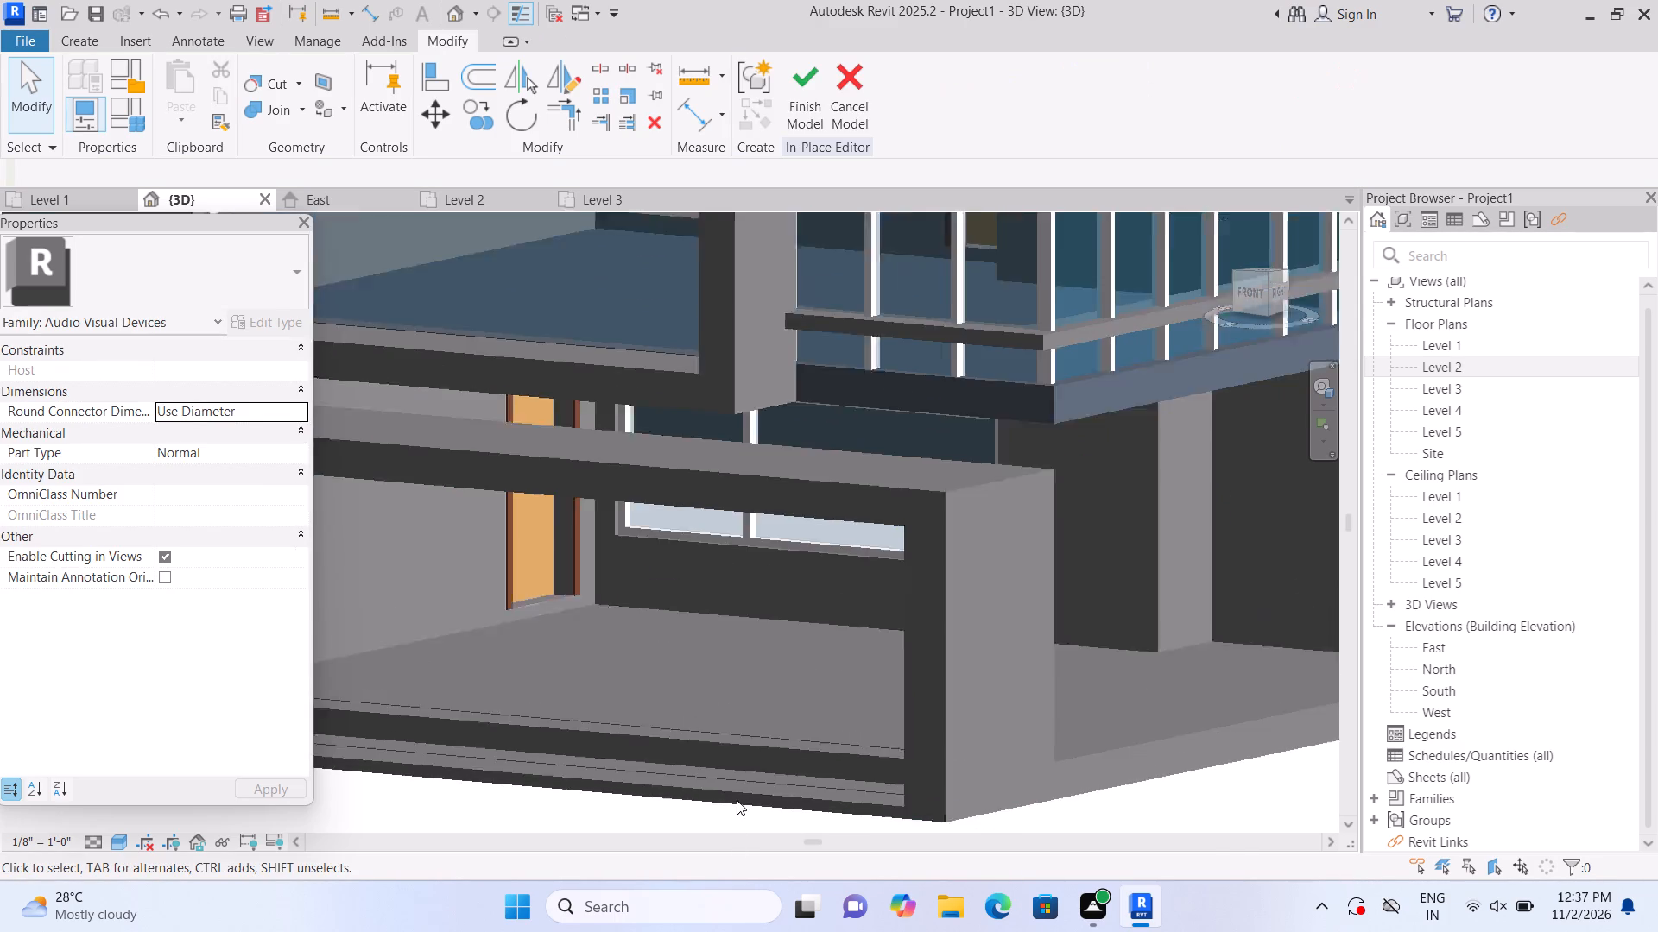
scroll(737, 800, "down", 9)
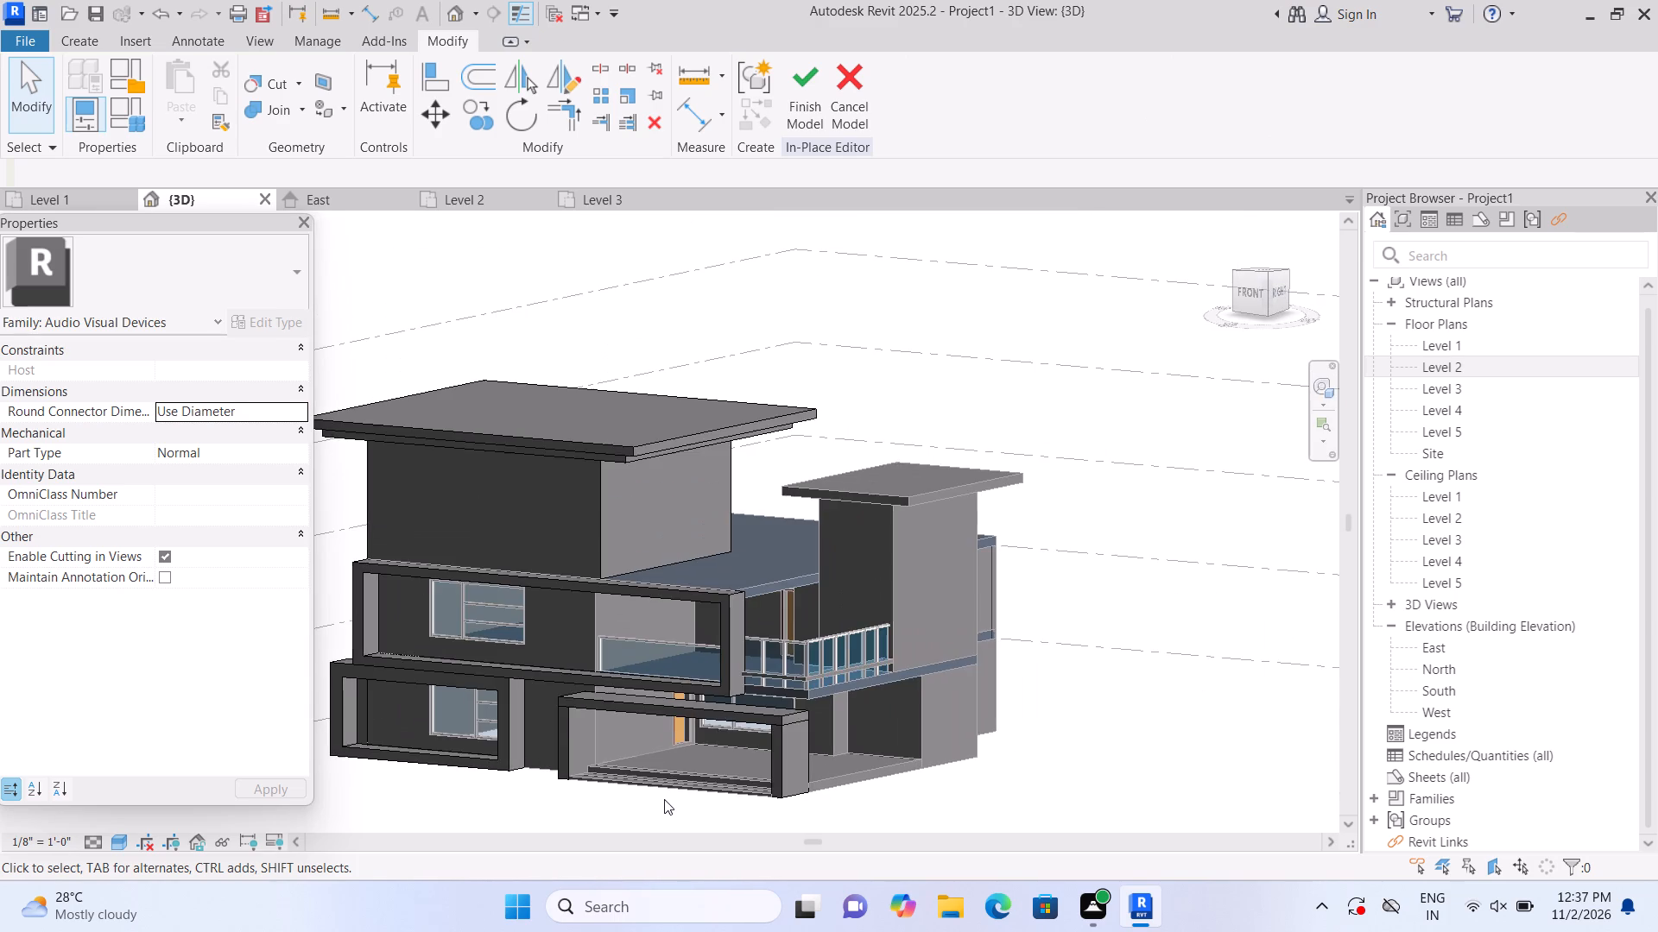
middle_click_drag(663, 800, 783, 680)
scroll(813, 660, "up", 3)
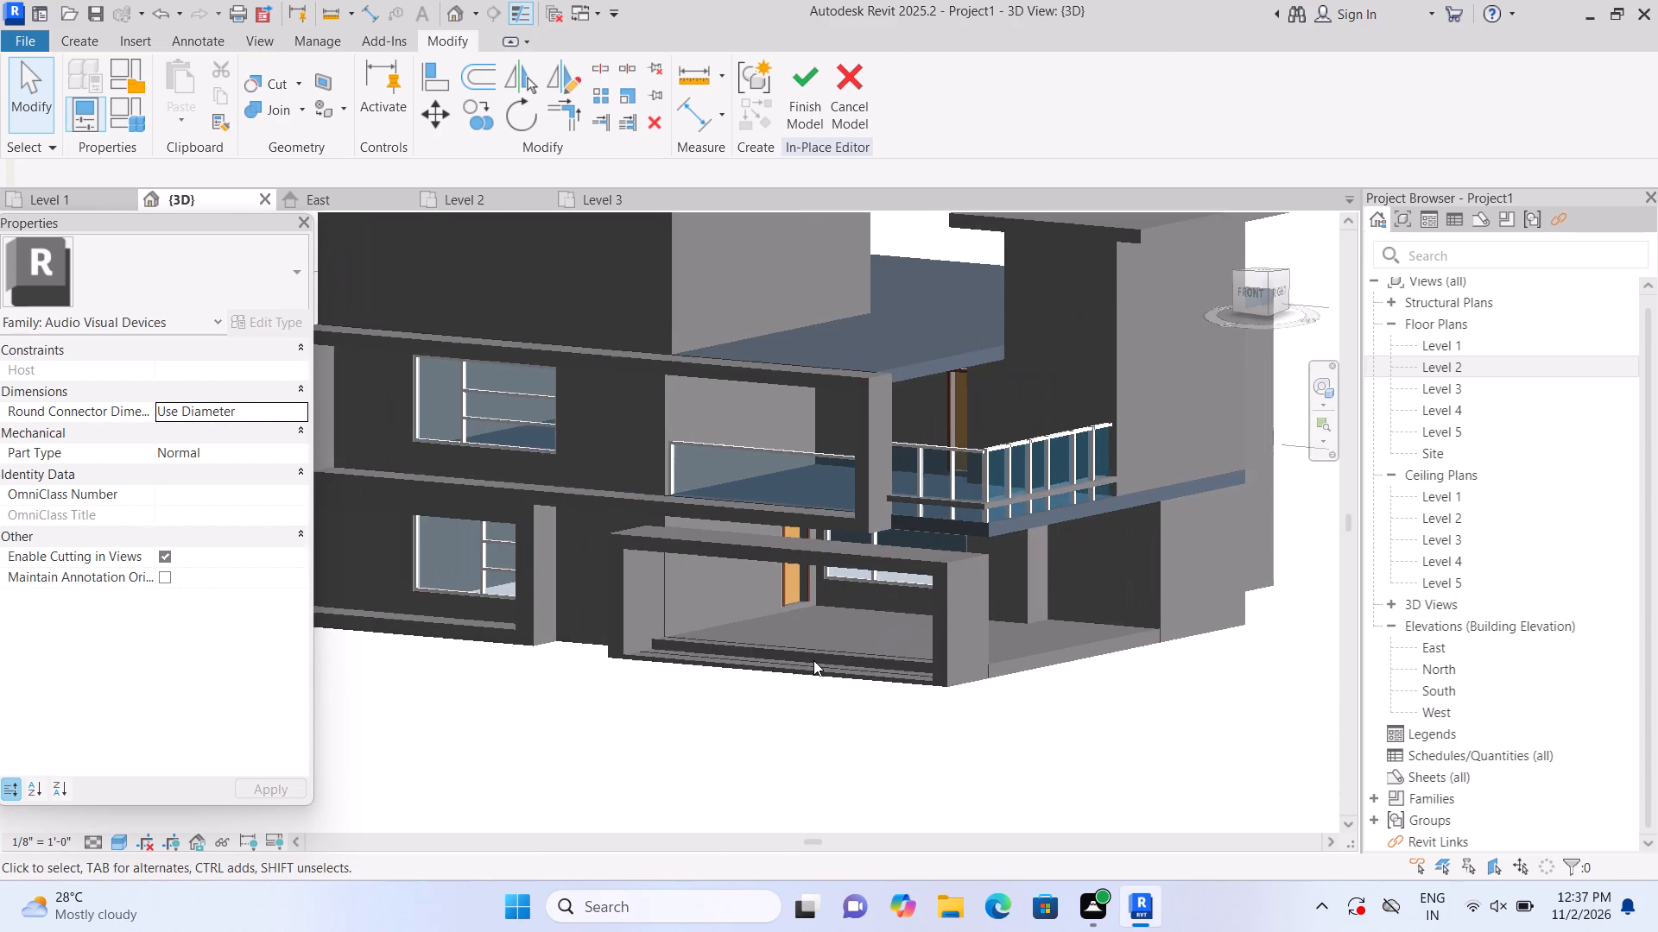
scroll(813, 660, "up", 2)
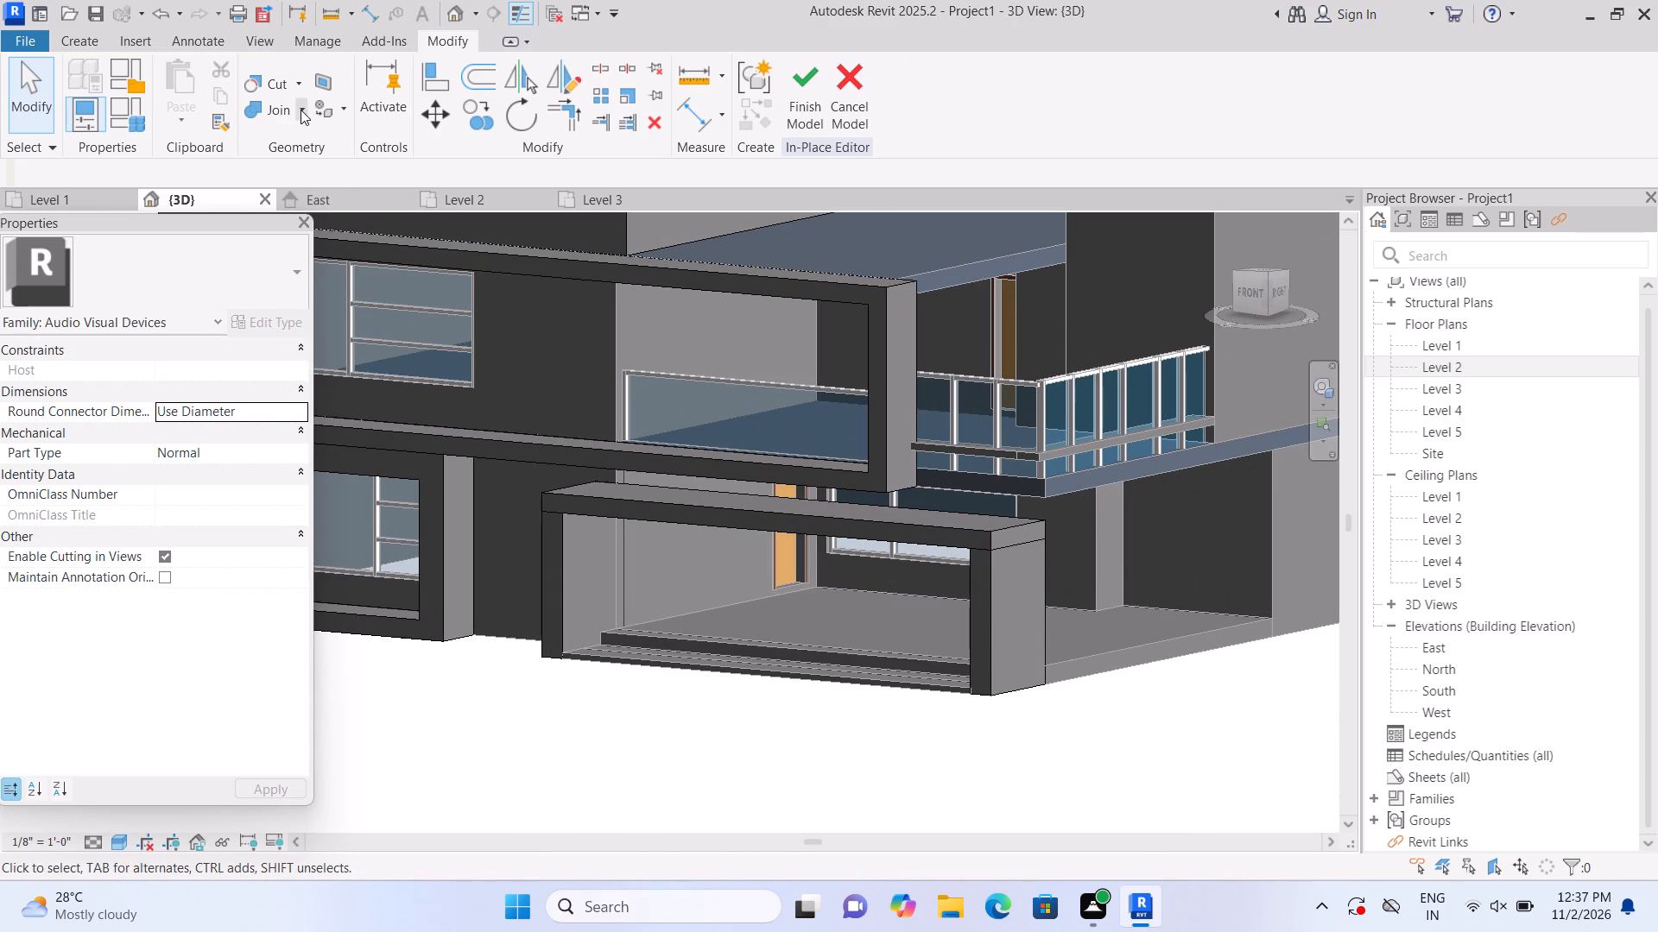
left_click(301, 110)
left_click(312, 133)
left_click(650, 520)
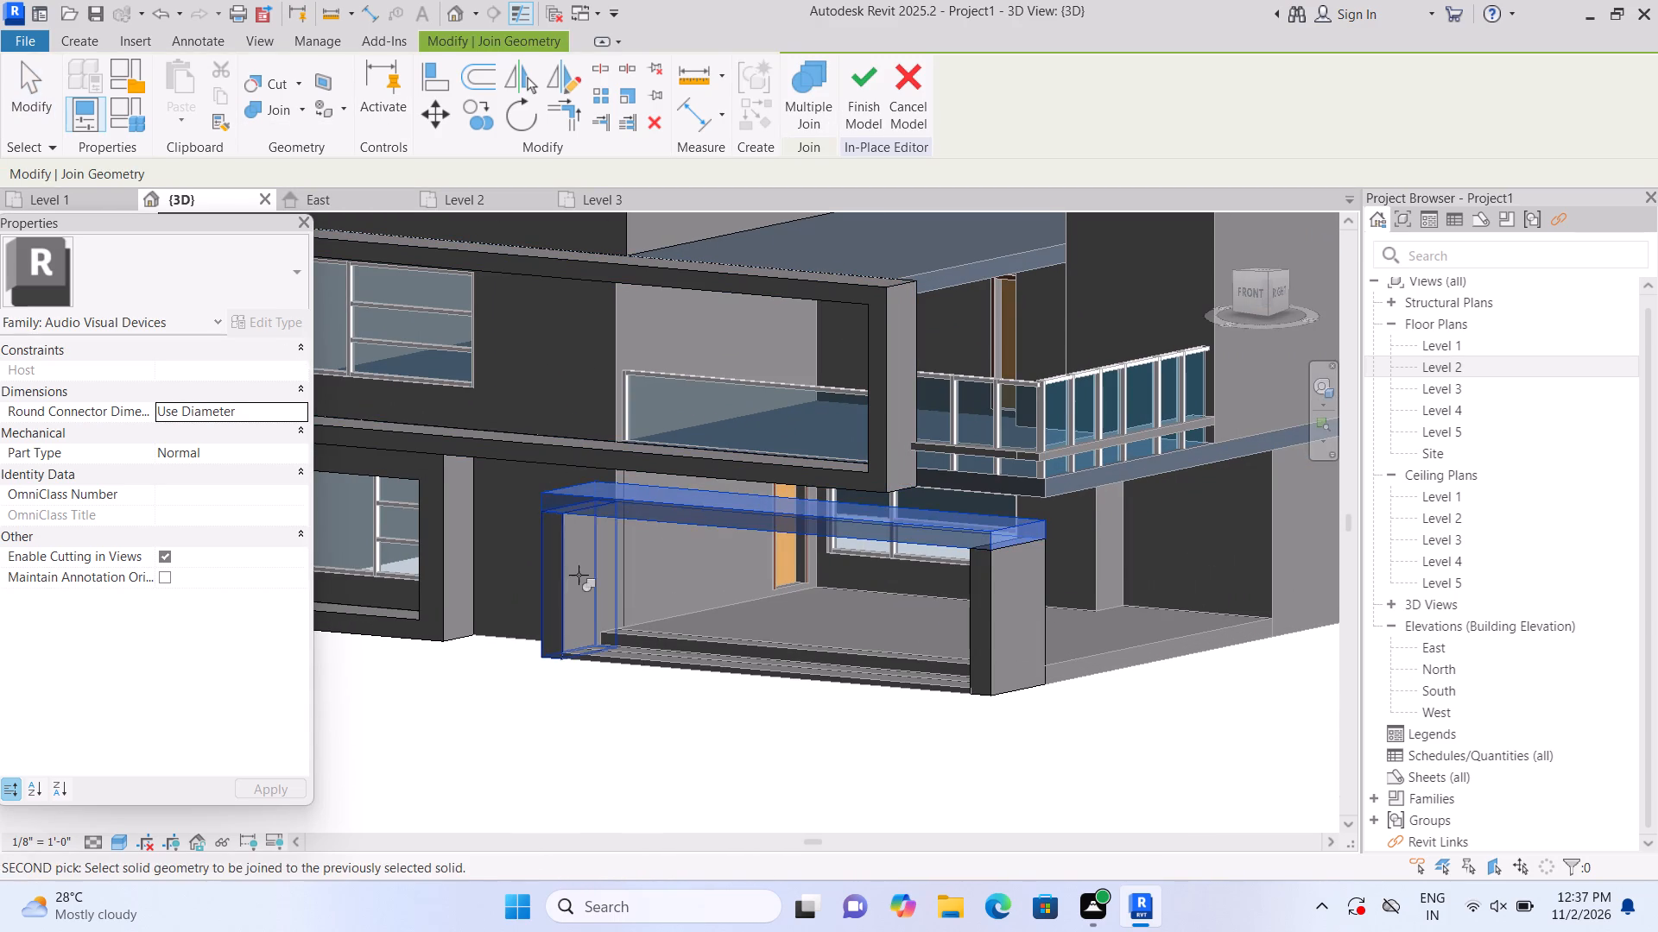
left_click(575, 576)
left_click(970, 580)
left_click(967, 532)
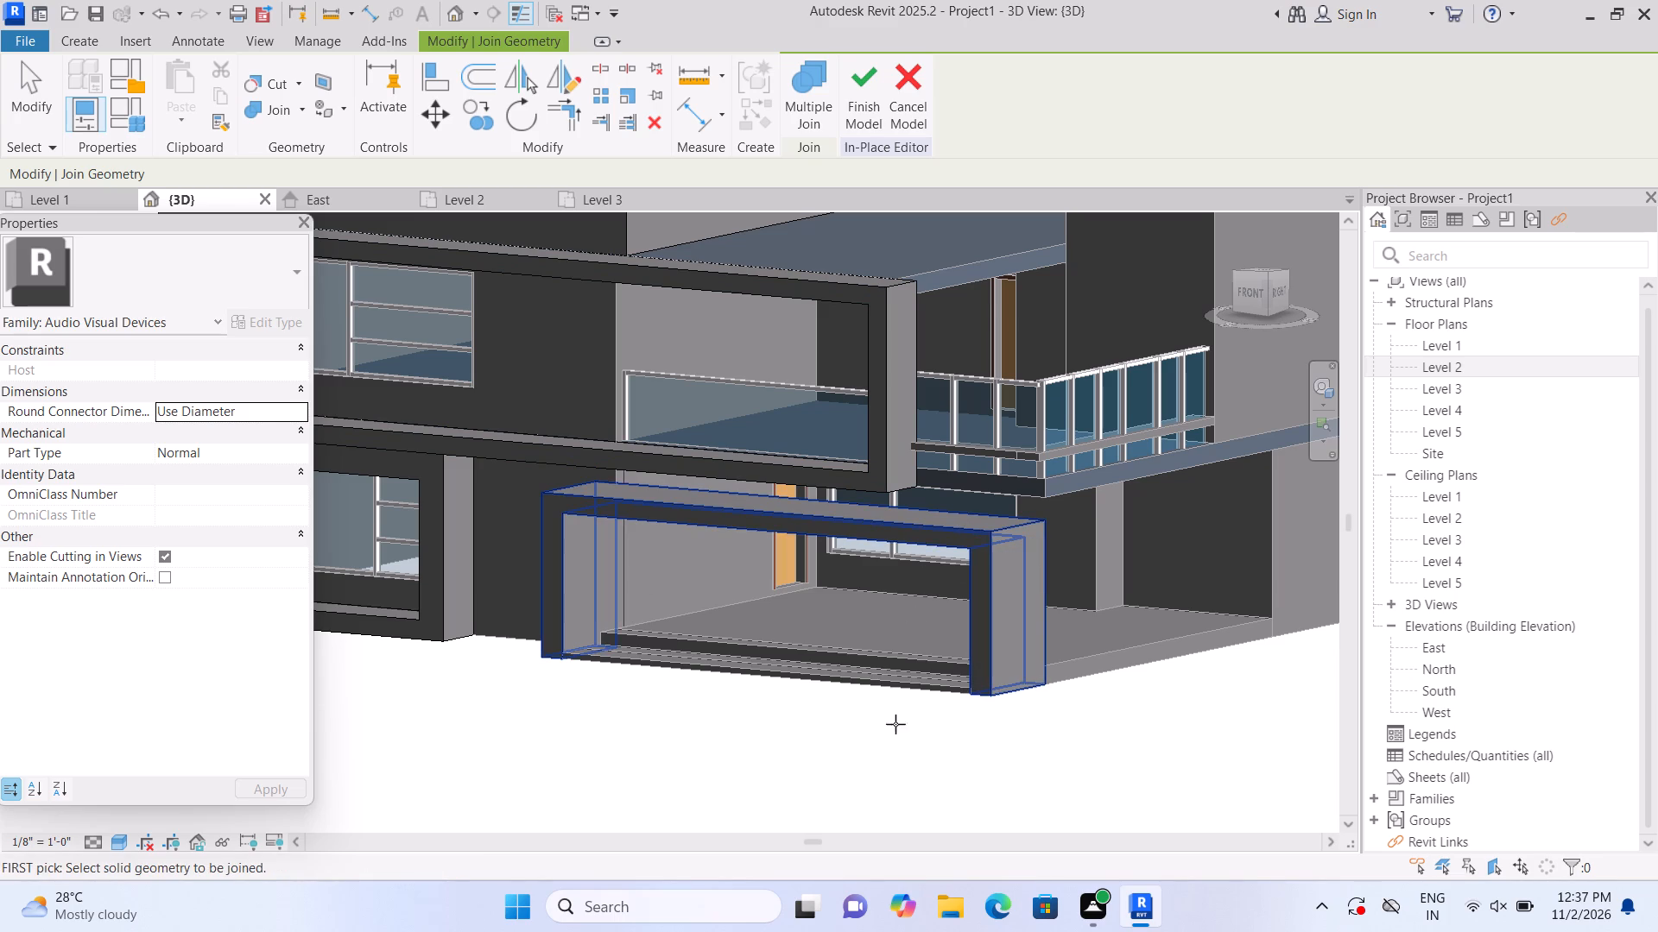
Examine the joined porch frame and the balcony railing above it up close and against the whole house.
scroll(855, 756, "down", 7)
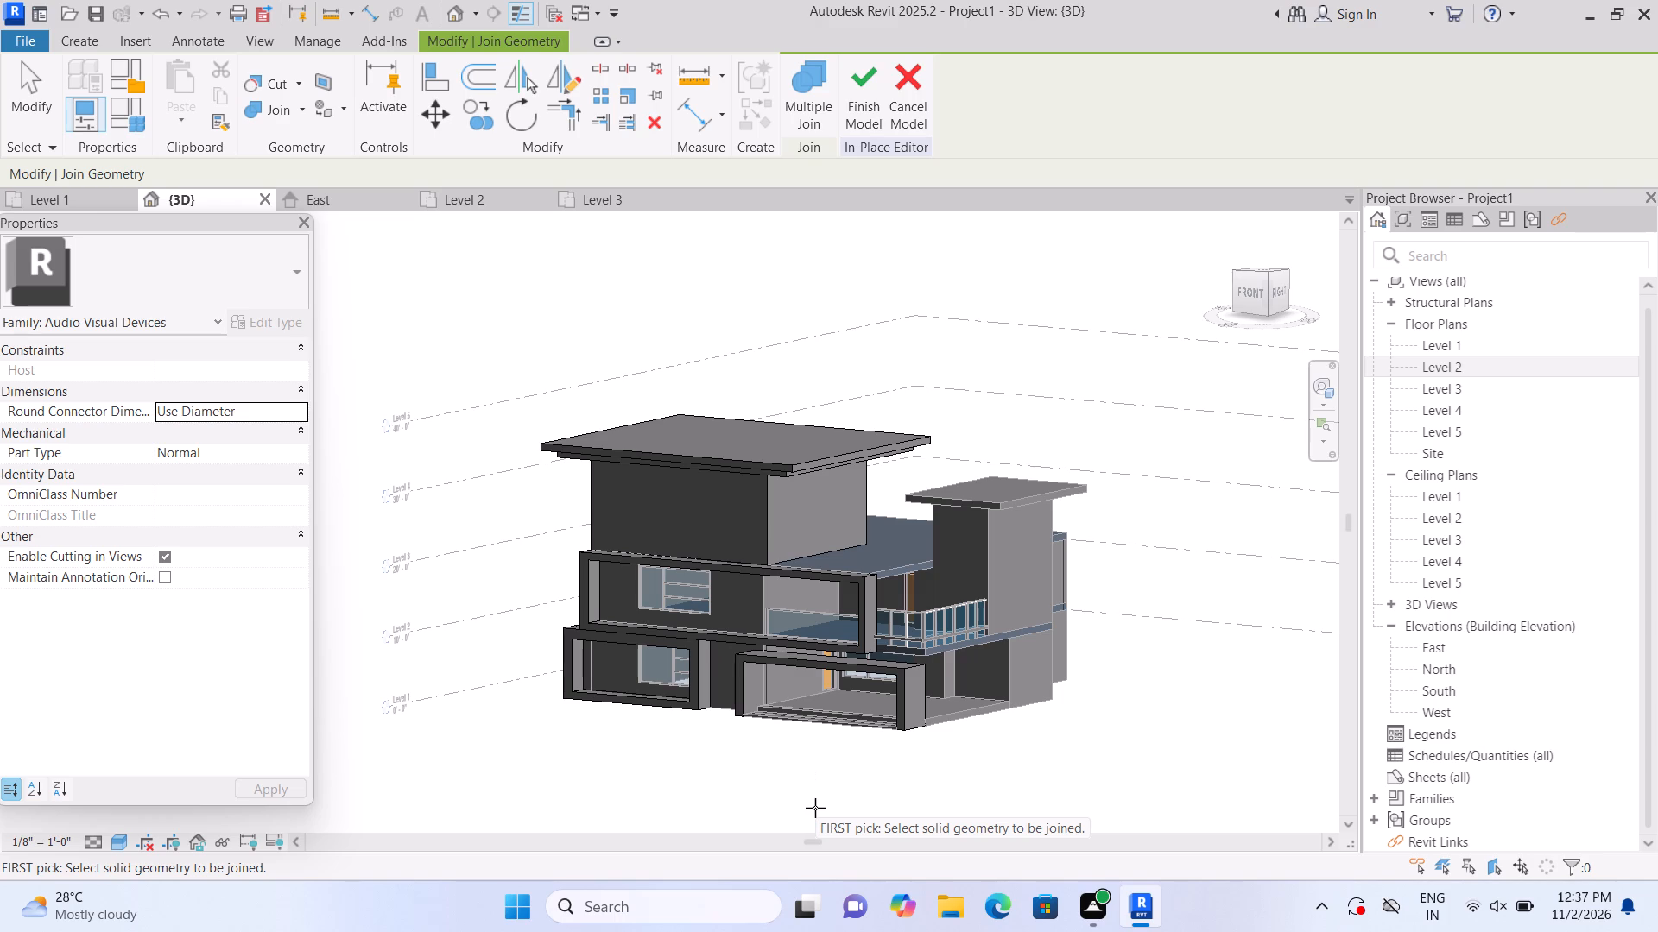
scroll(1008, 507, "up", 1)
scroll(895, 758, "up", 6)
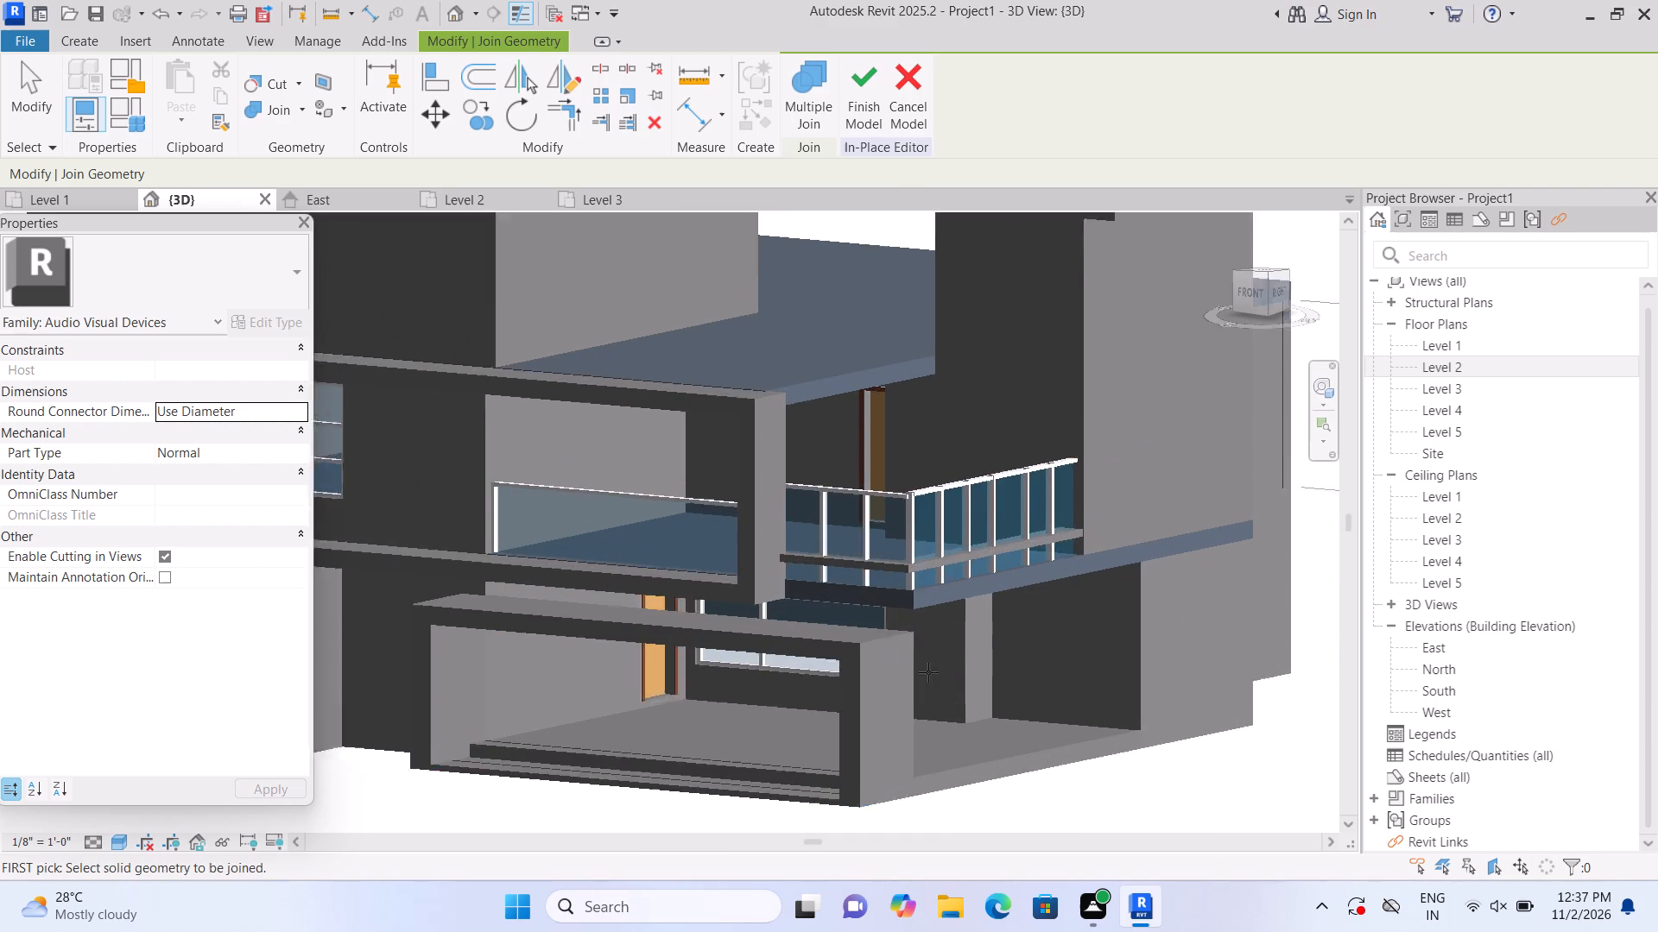
scroll(928, 672, "up", 3)
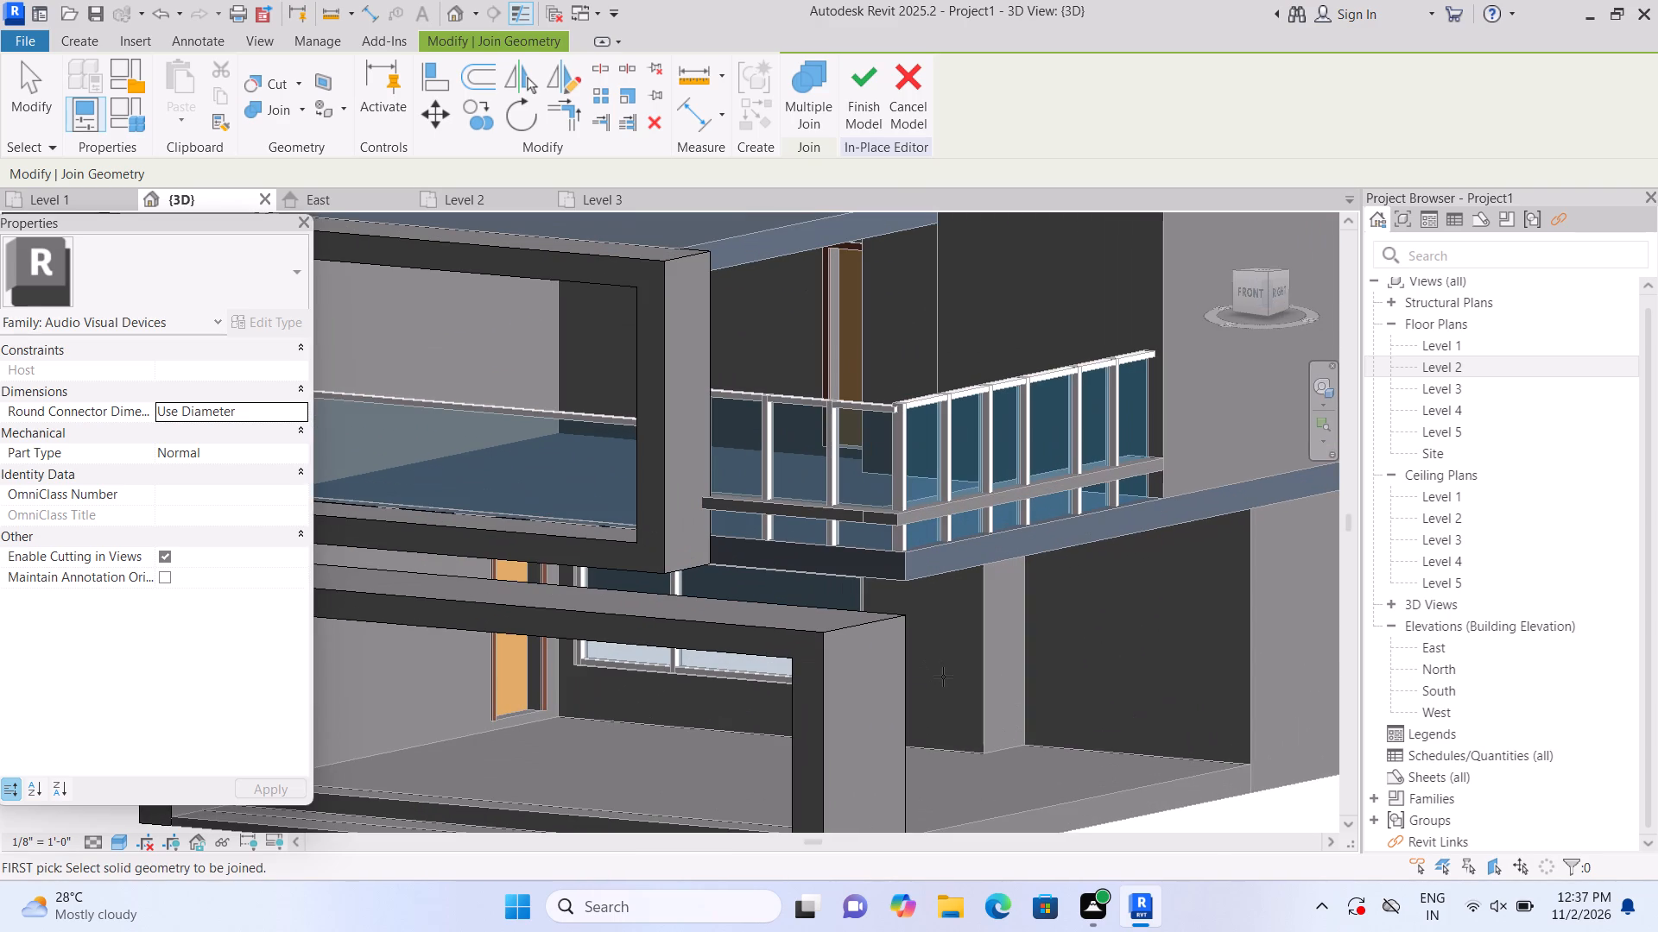
scroll(941, 616, "up", 4)
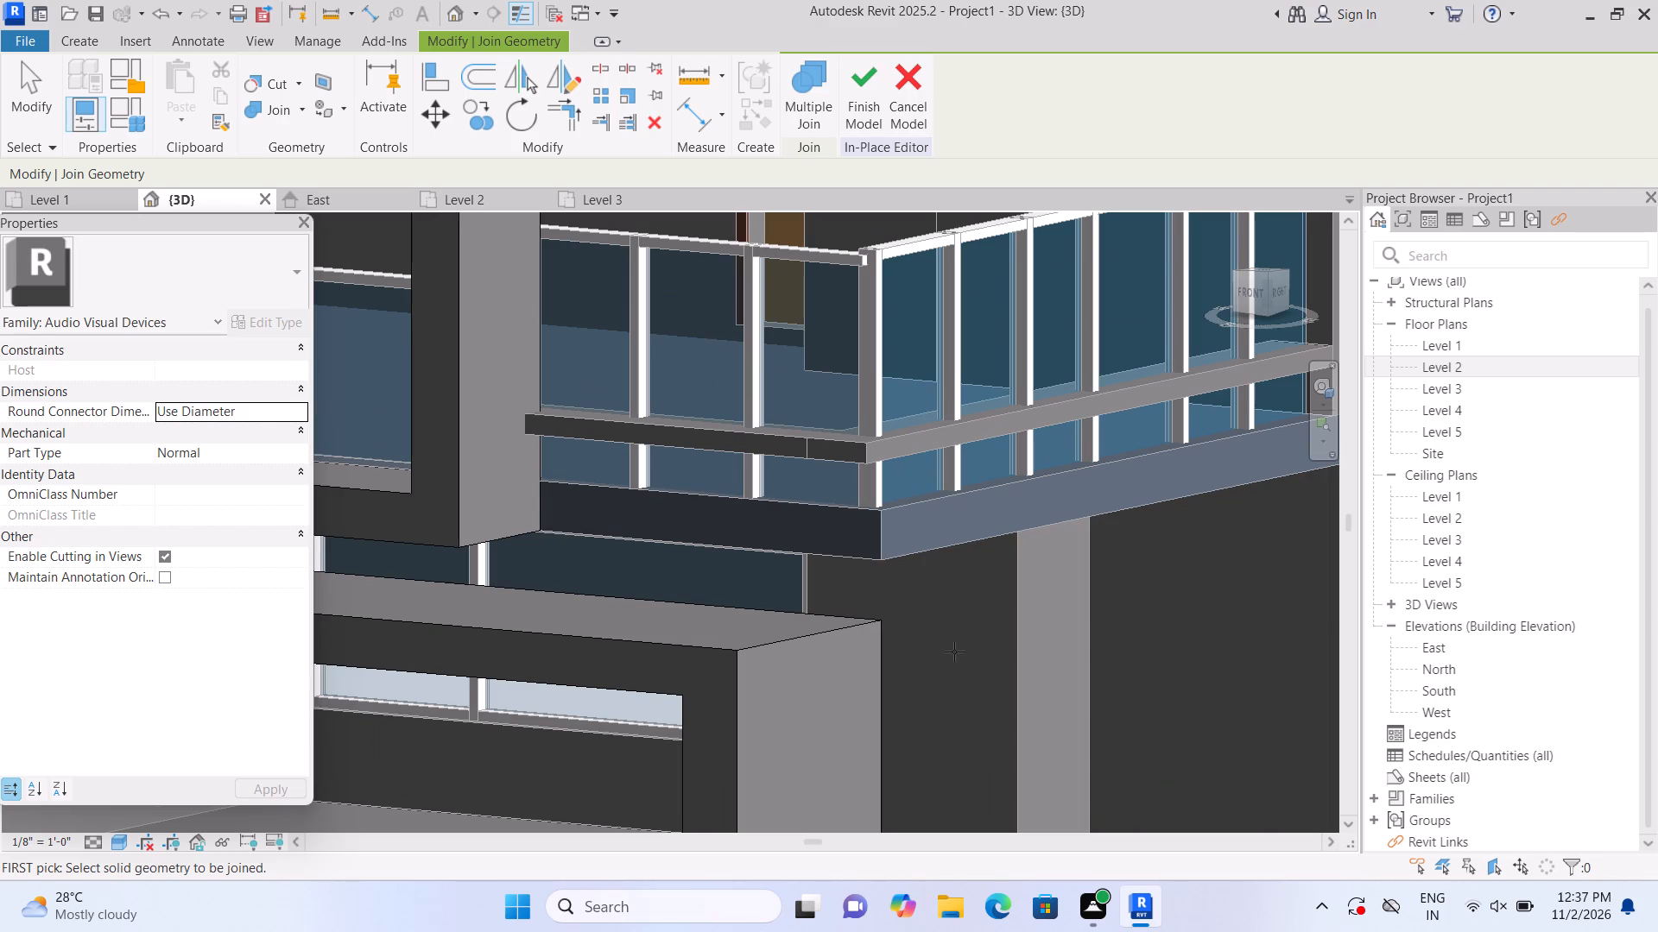
scroll(943, 507, "down", 8)
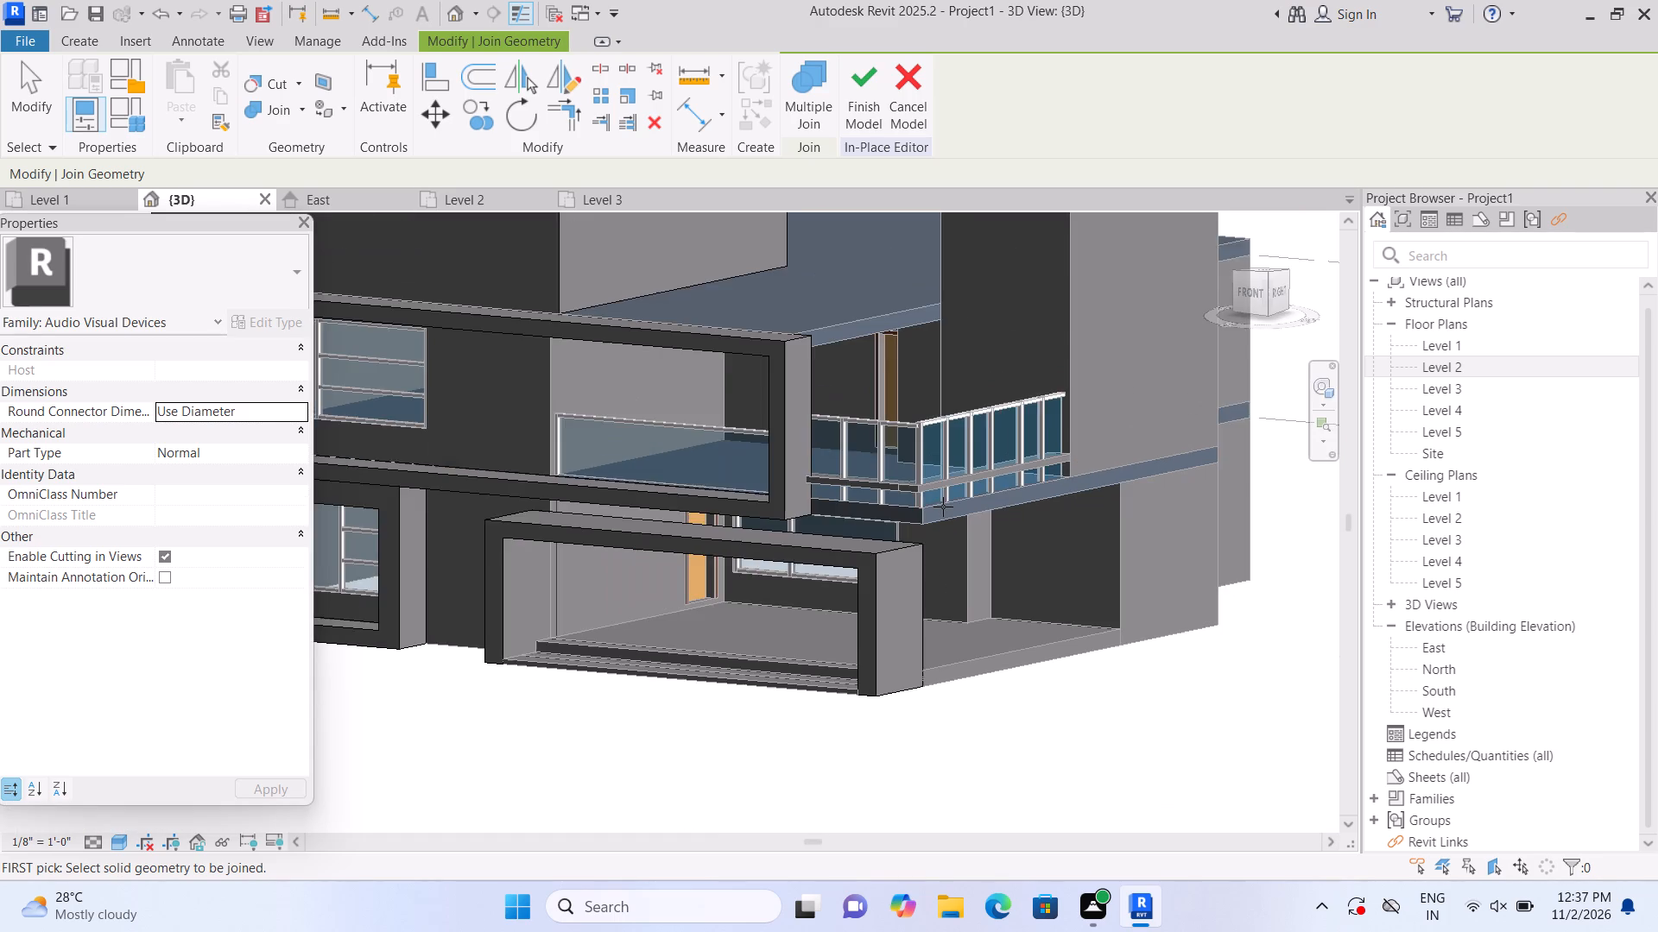
scroll(943, 507, "down", 2)
scroll(911, 474, "up", 6)
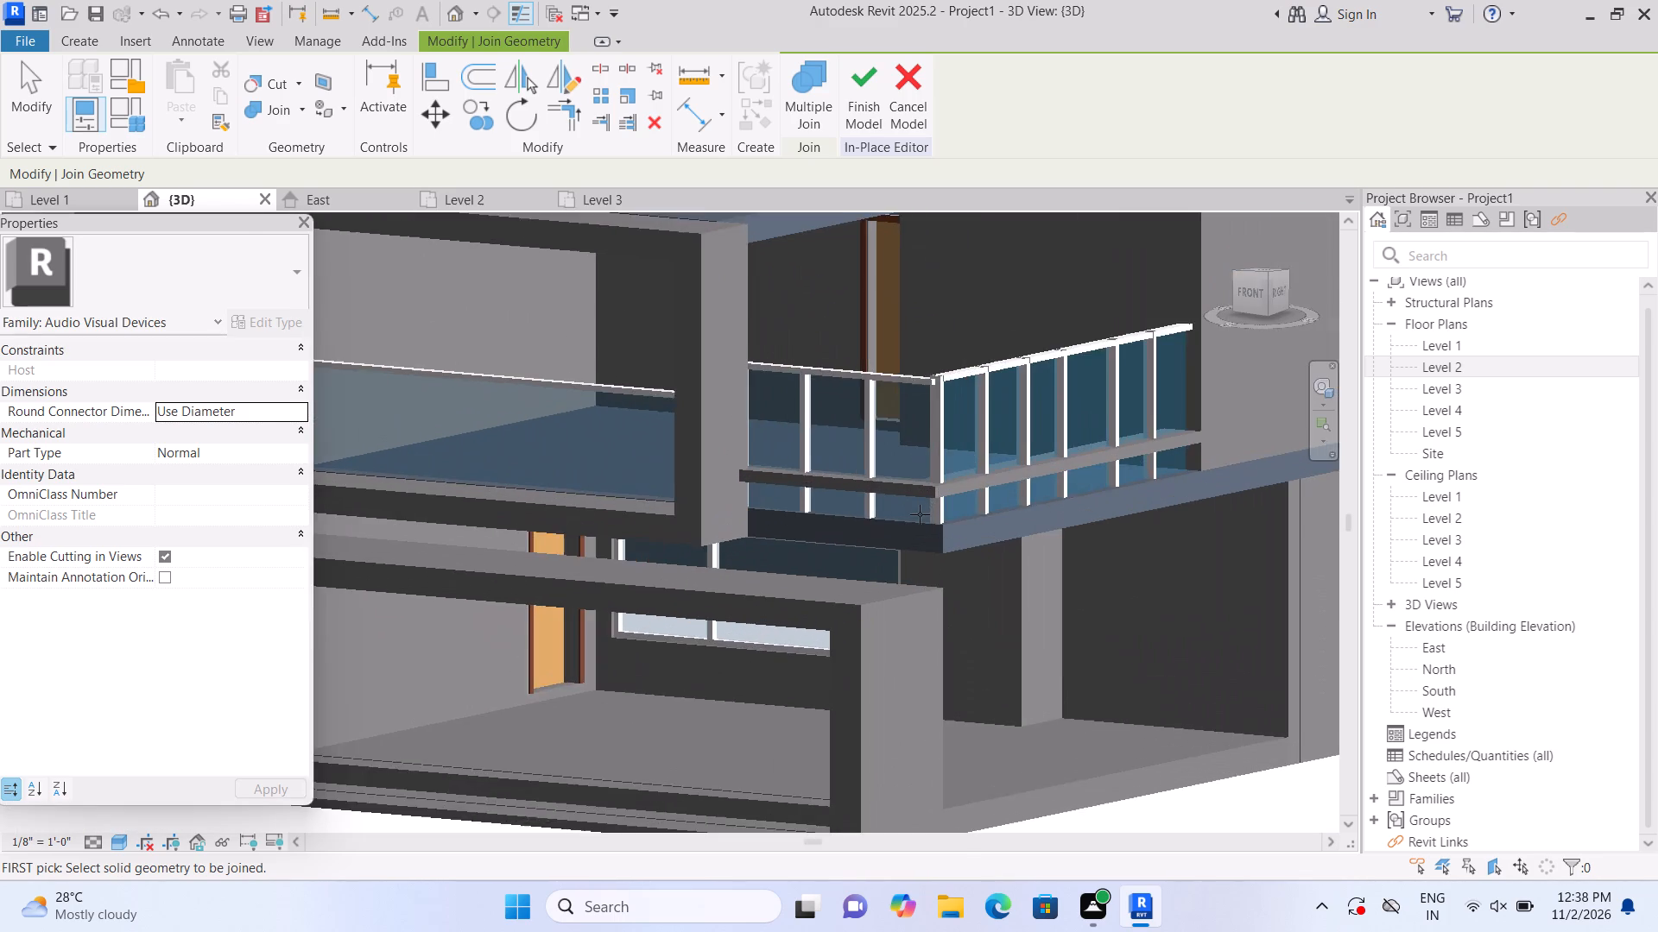
scroll(920, 514, "up", 5)
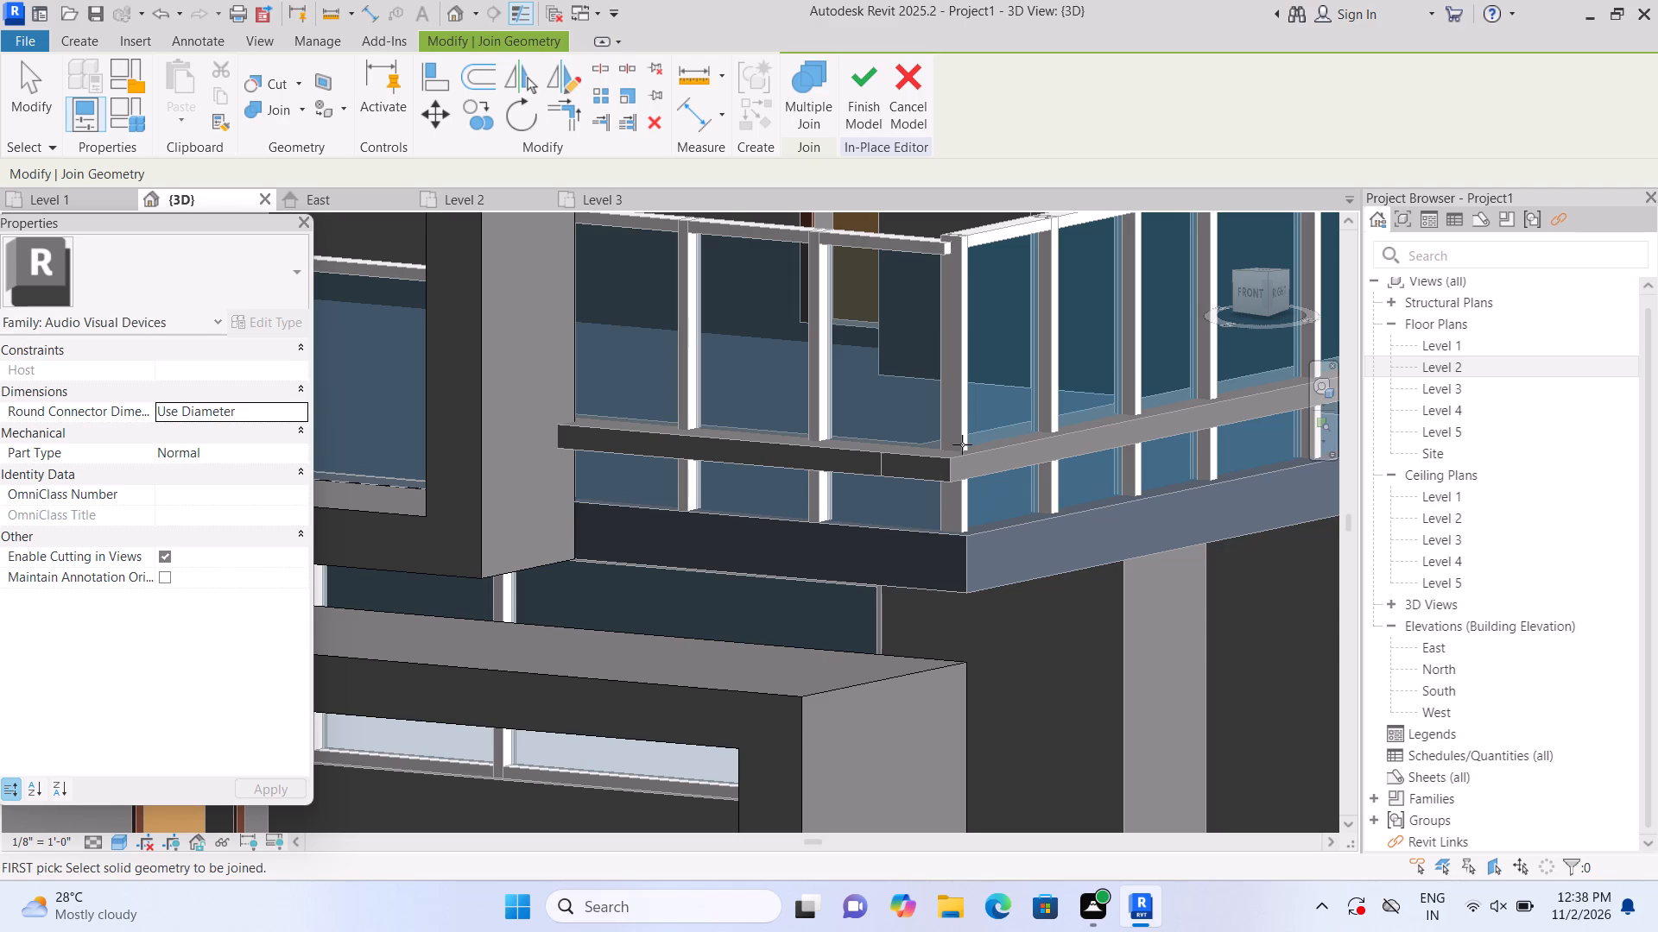
scroll(958, 458, "down", 4)
scroll(954, 514, "up", 1)
middle_click_drag(954, 514, 899, 494)
scroll(893, 488, "up", 2)
scroll(921, 431, "down", 9)
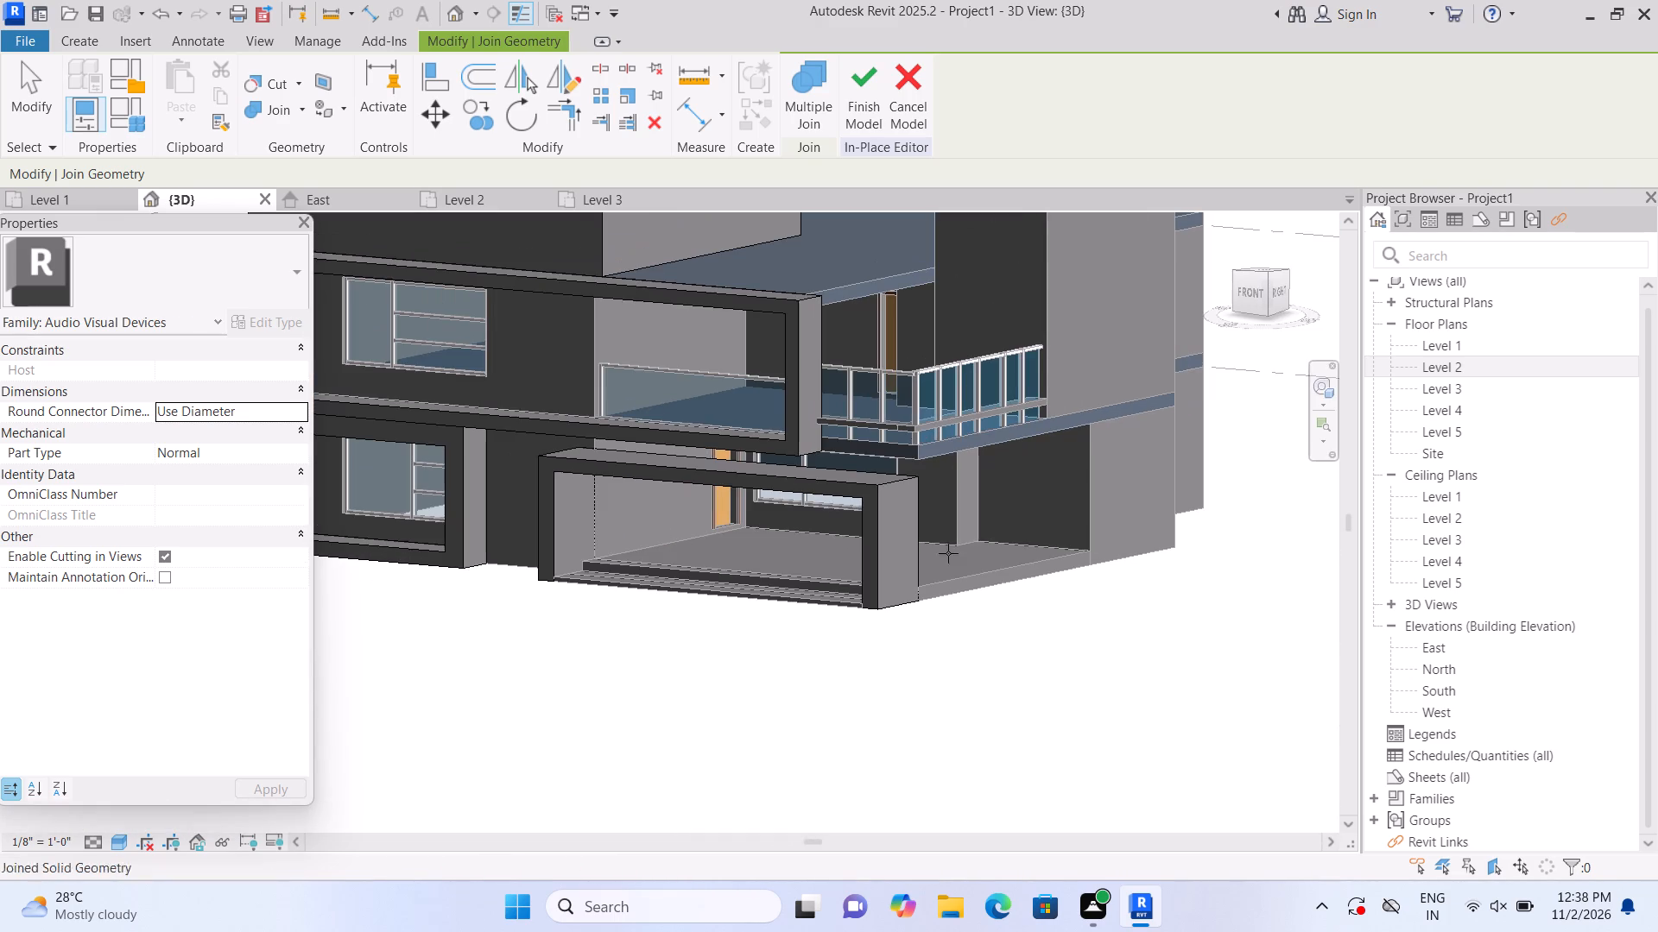
scroll(934, 616, "down", 2)
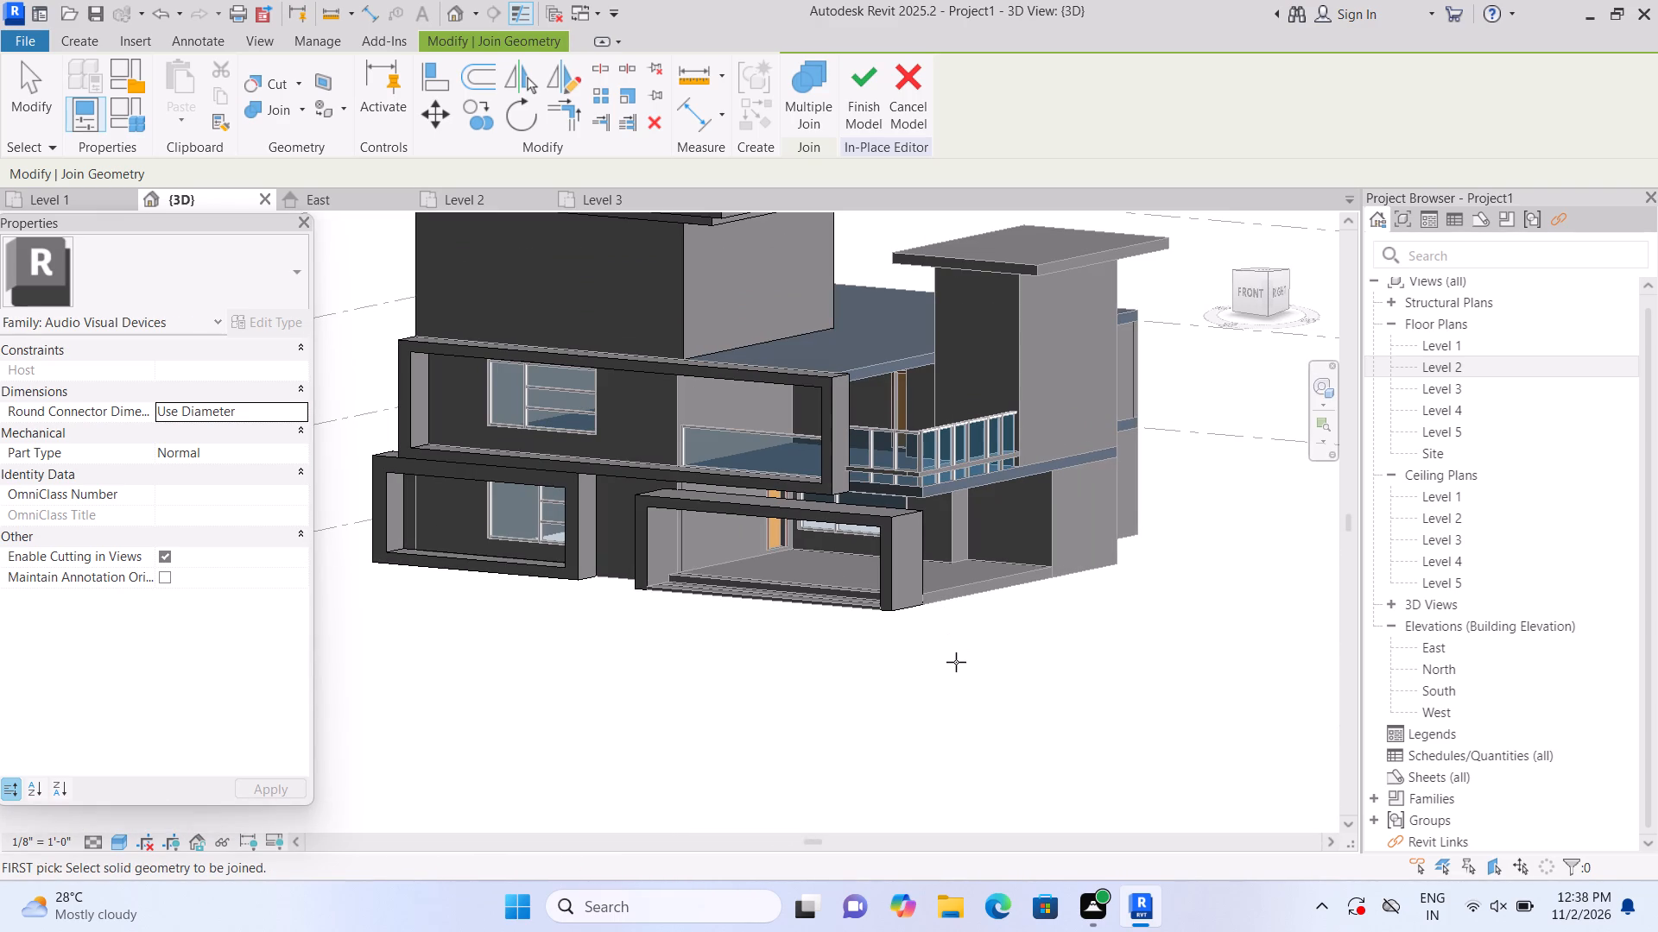
scroll(959, 660, "down", 2)
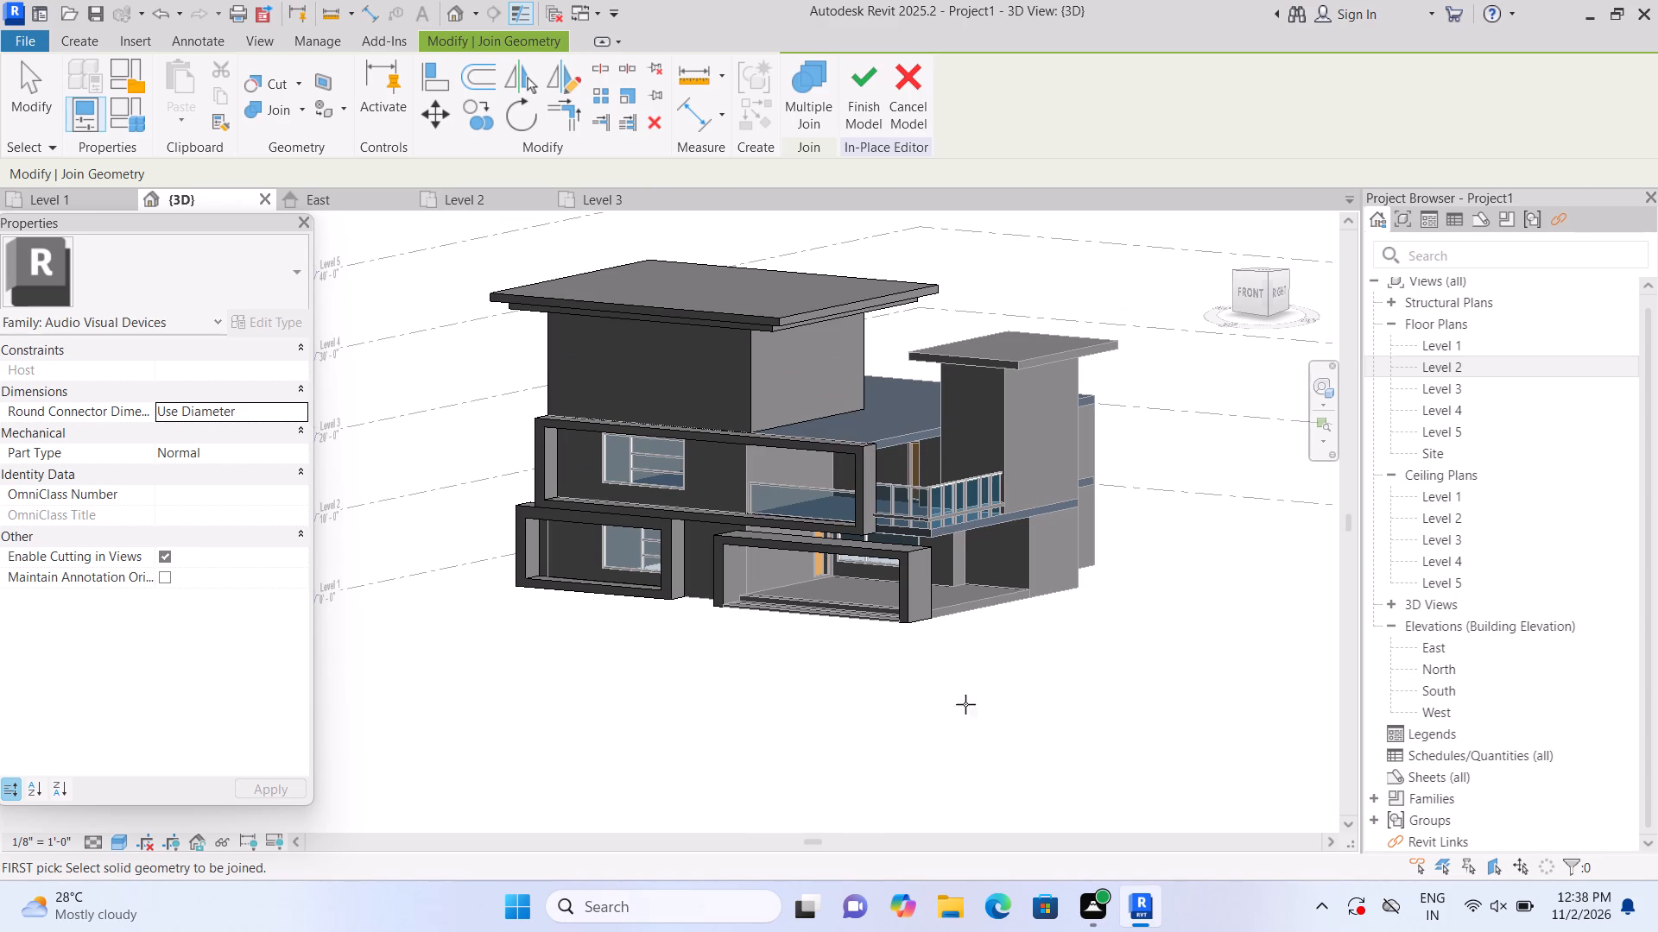
Finish the in-place model containing the joined porch frame.
middle_click_drag(1149, 680, 1055, 710, "shift")
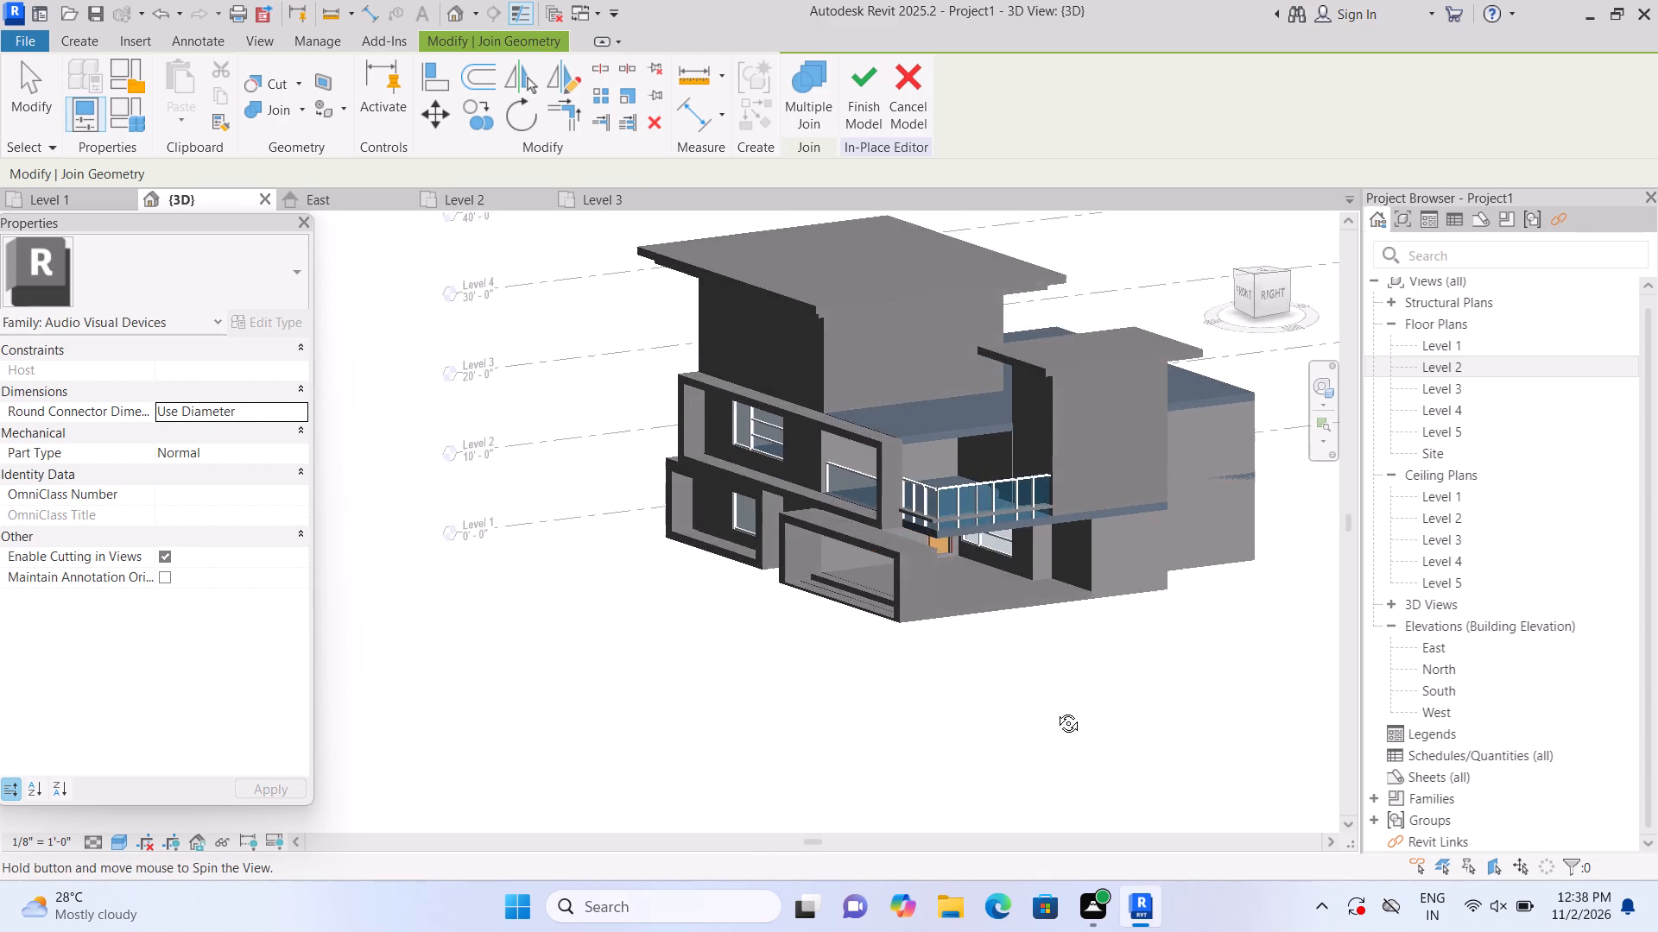
middle_click_drag(1055, 710, 1032, 711, "shift")
middle_click_drag(921, 692, 886, 775)
scroll(890, 677, "up", 2)
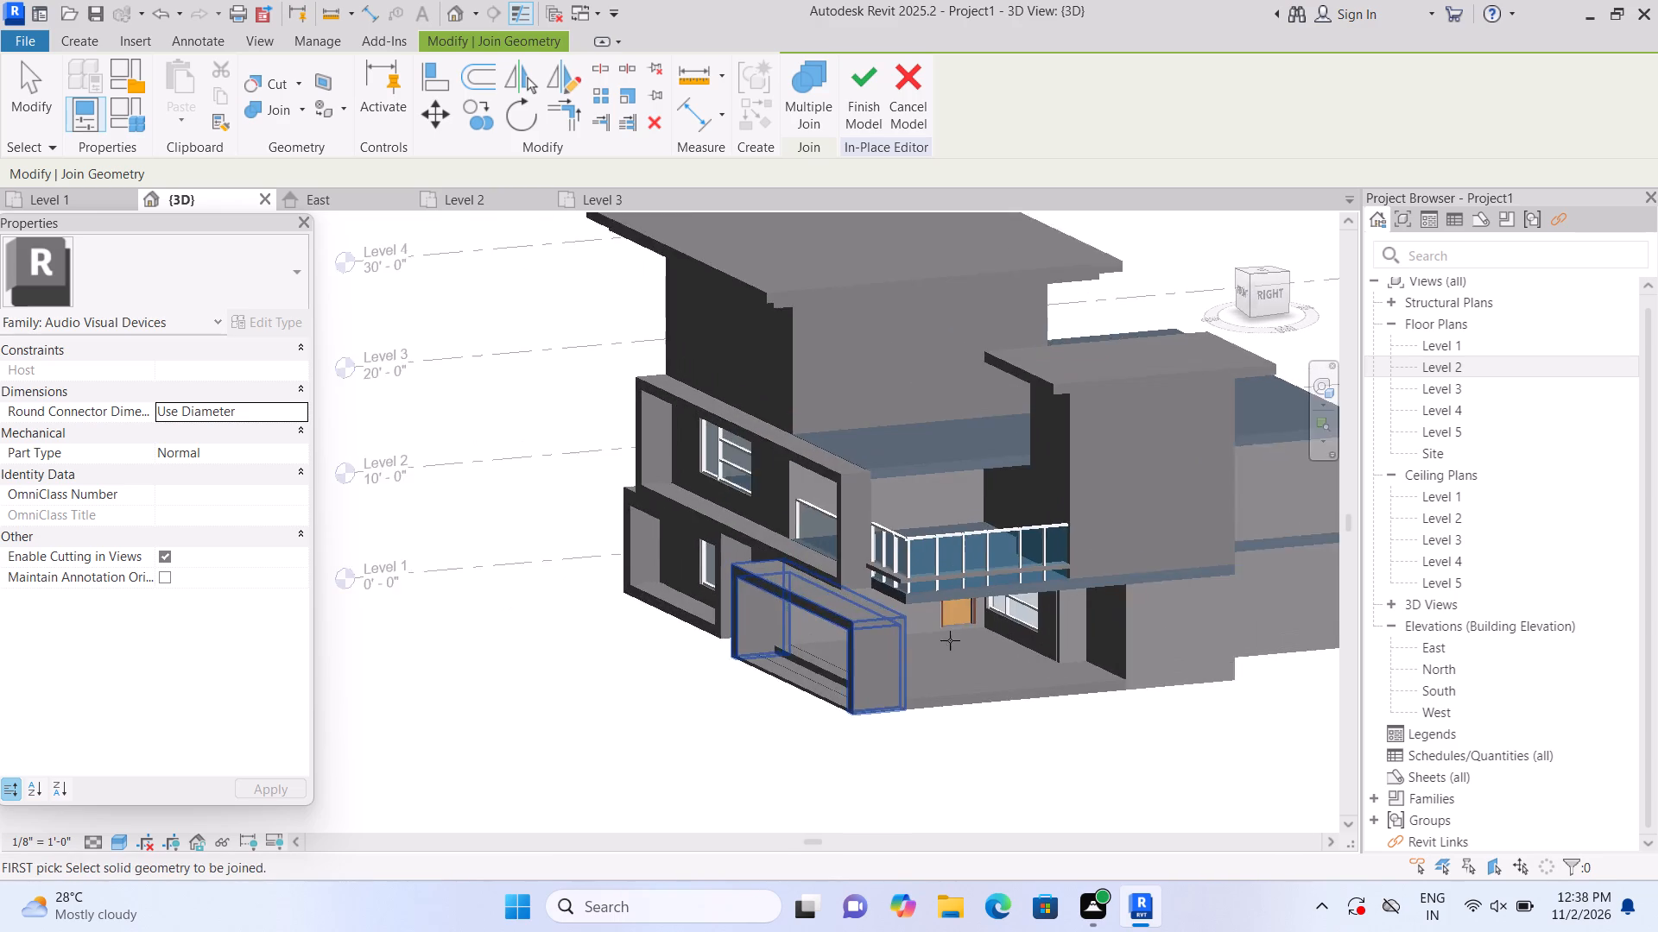
scroll(950, 640, "up", 3)
middle_click_drag(972, 644, 906, 667)
scroll(881, 645, "up", 1)
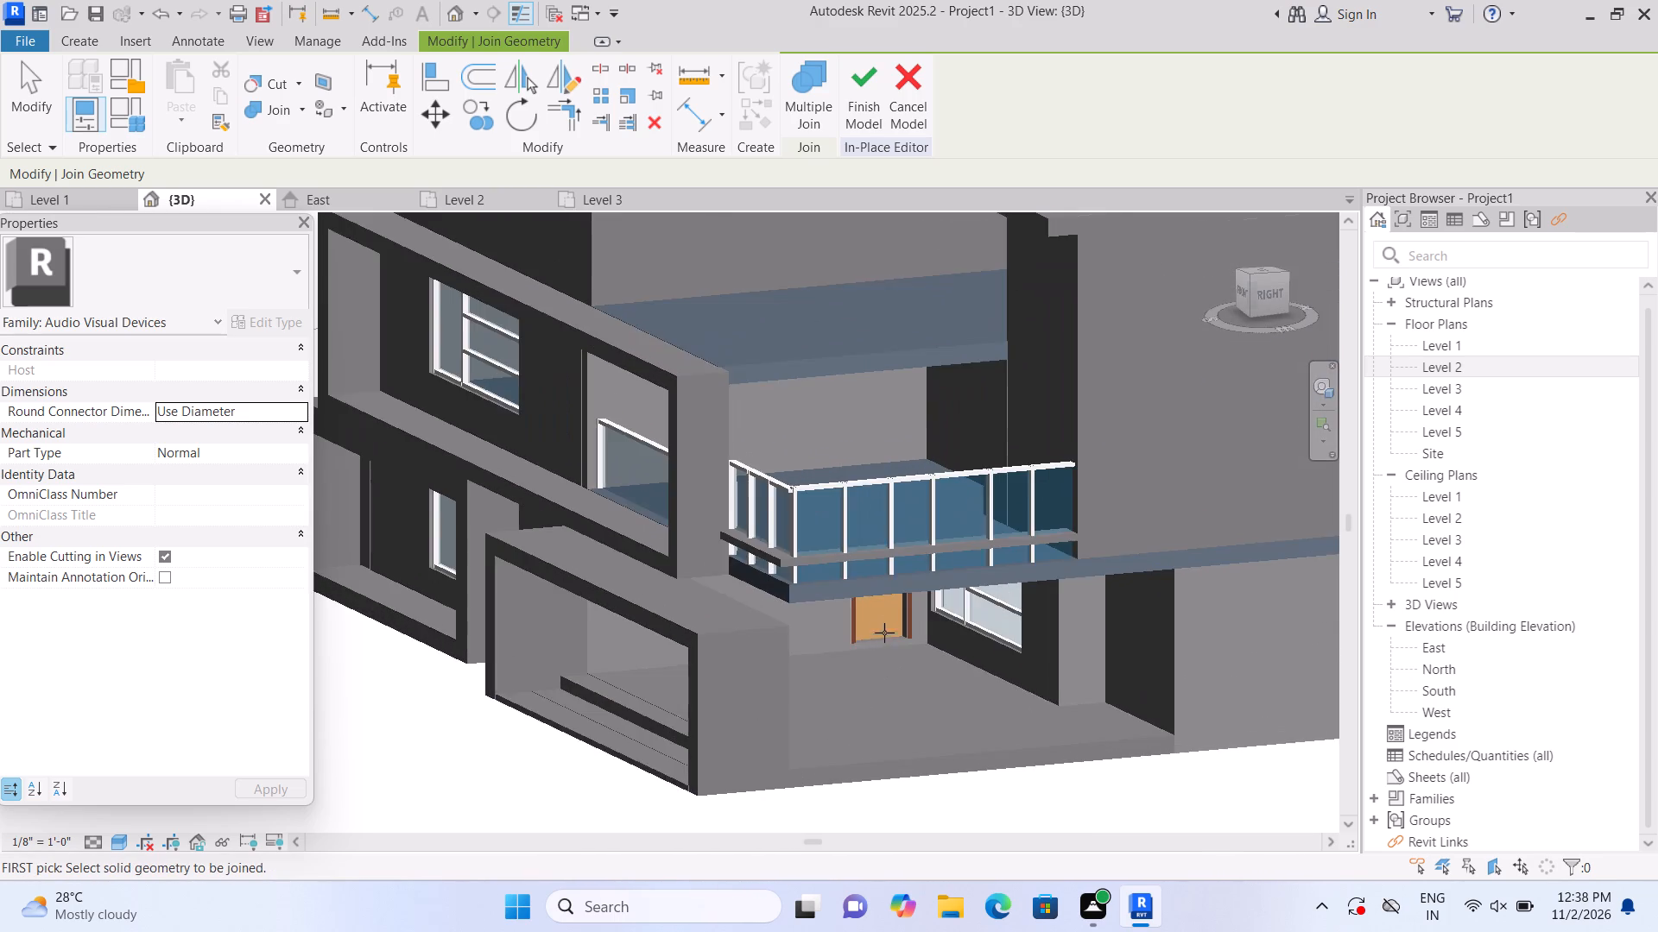
scroll(888, 547, "up", 1)
key("Escape")
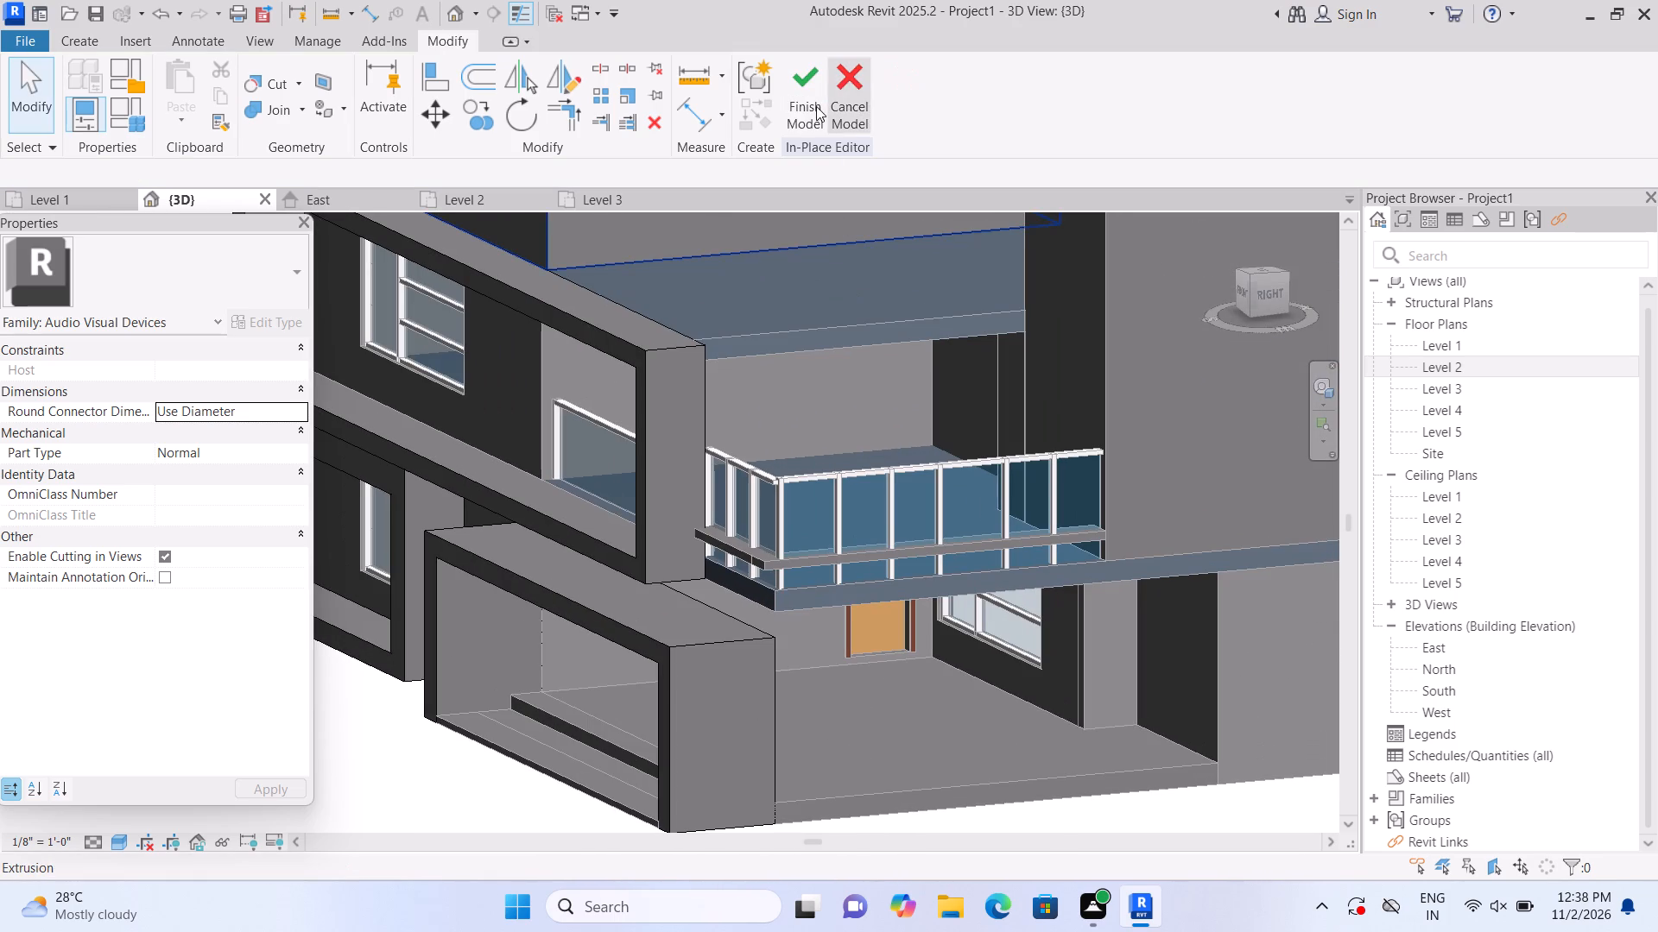
left_click(816, 106)
Delete the glass curtain wall along the long open edge of the Level 2 balcony.
scroll(966, 499, "up", 1)
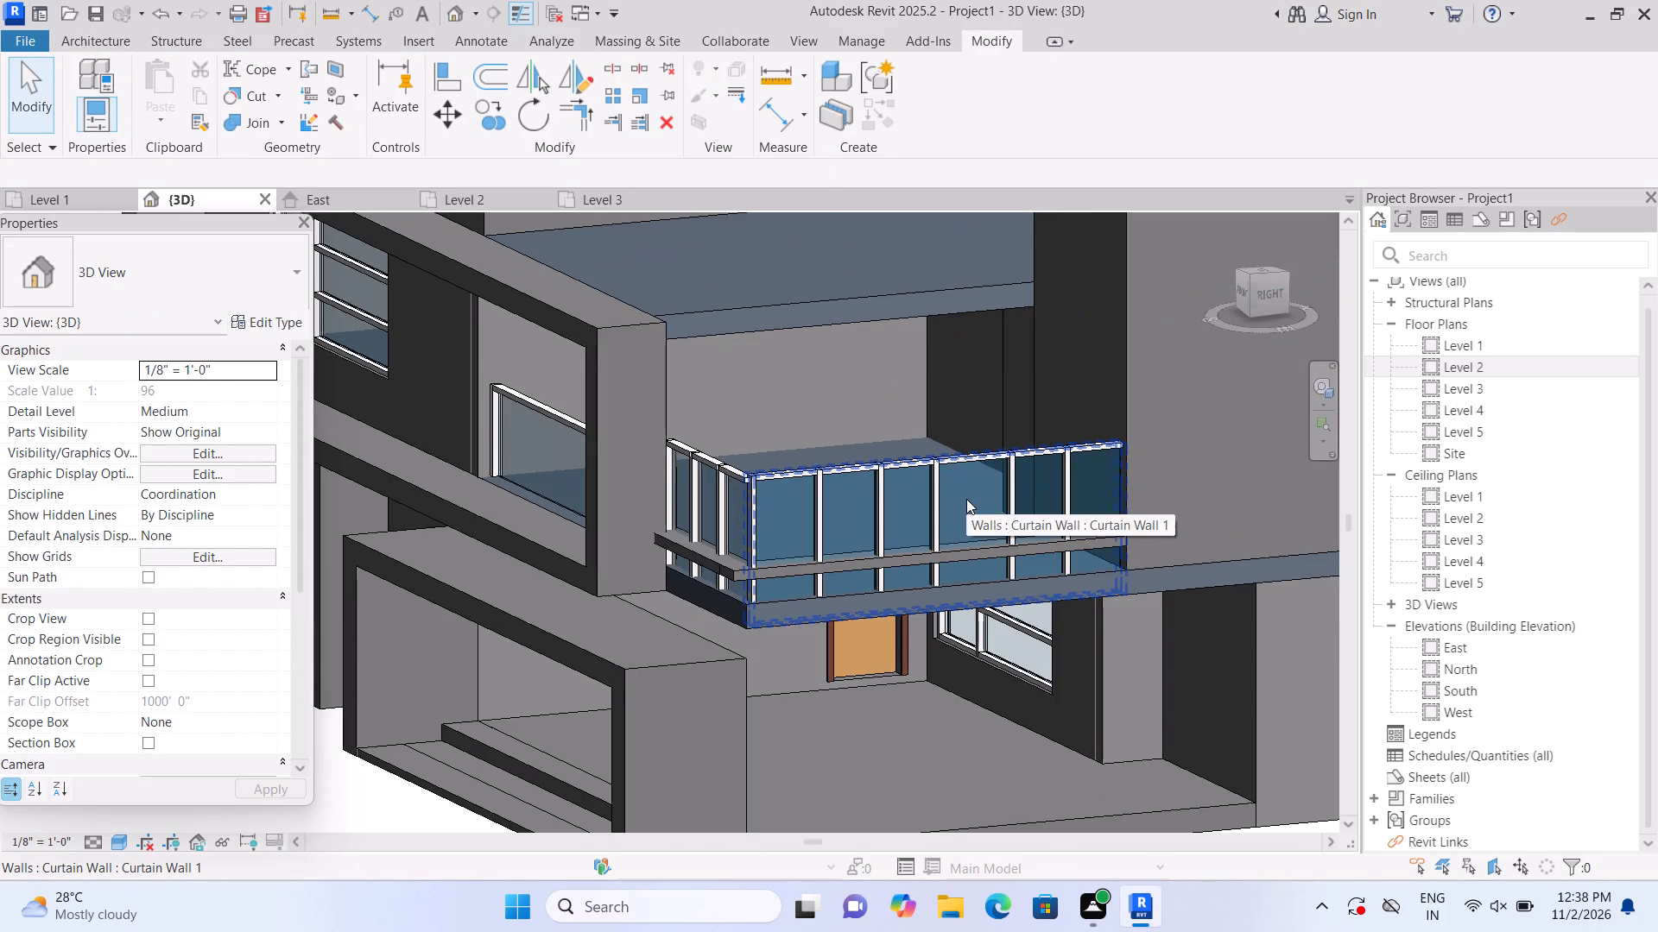
left_click(966, 499)
key("Delete")
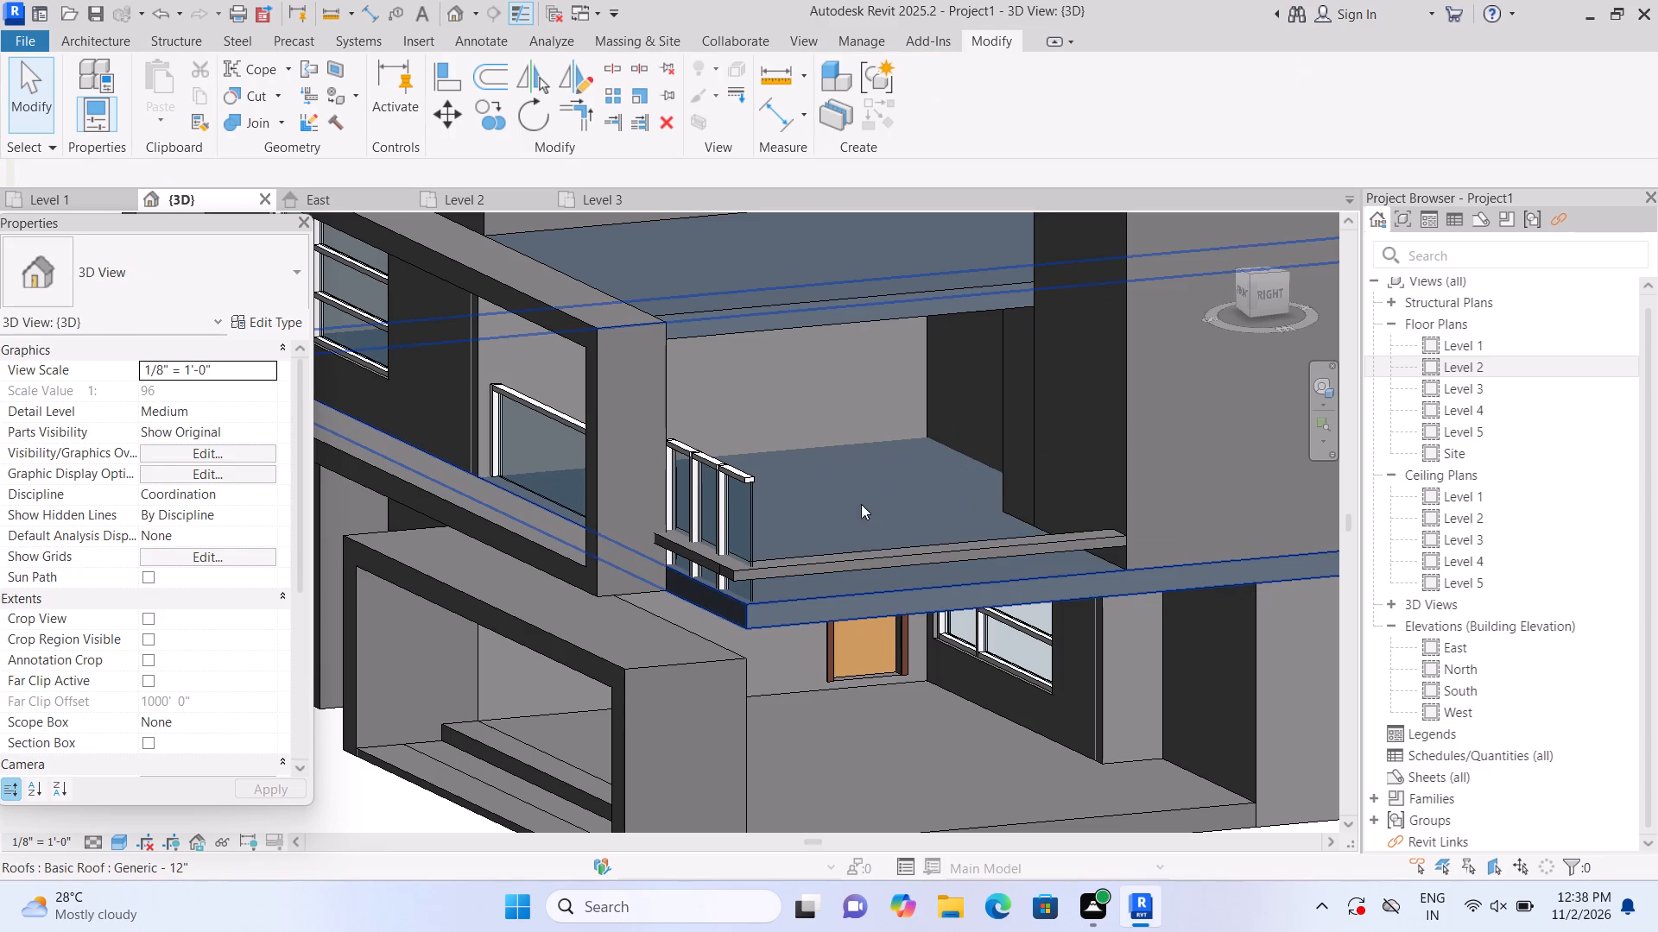
Delete the remaining short curtain wall with its mullions at the end of the Level 2 balcony beside the projecting frame.
left_click(750, 484)
key("Delete")
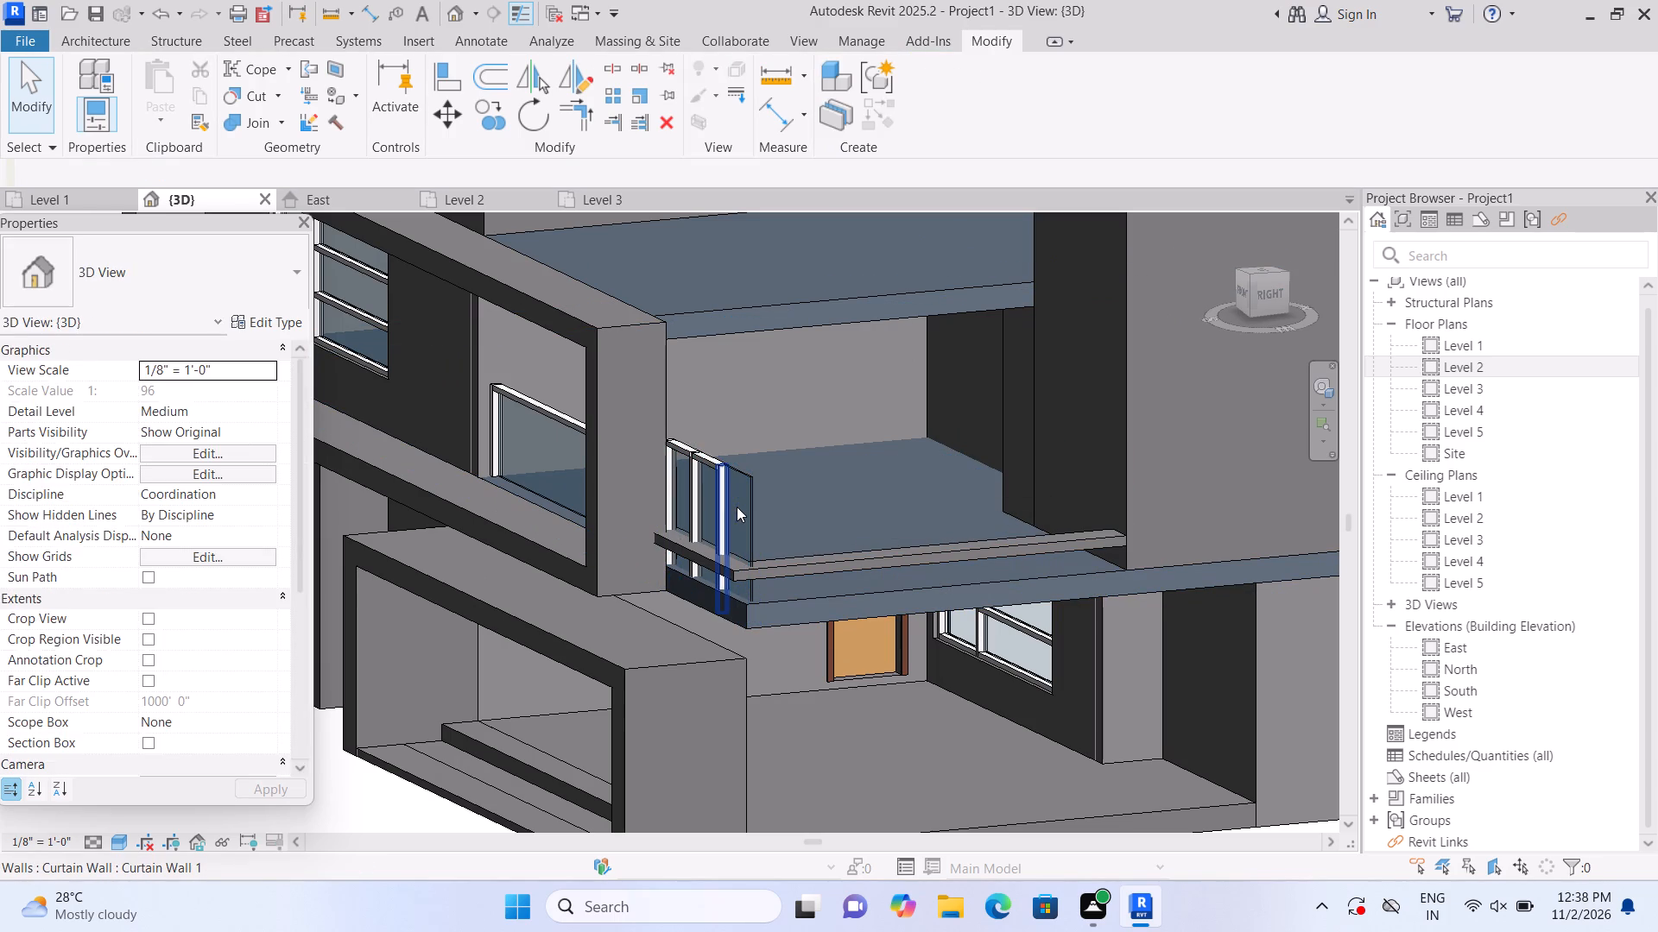
left_click(737, 507)
key("Delete")
left_click(739, 493)
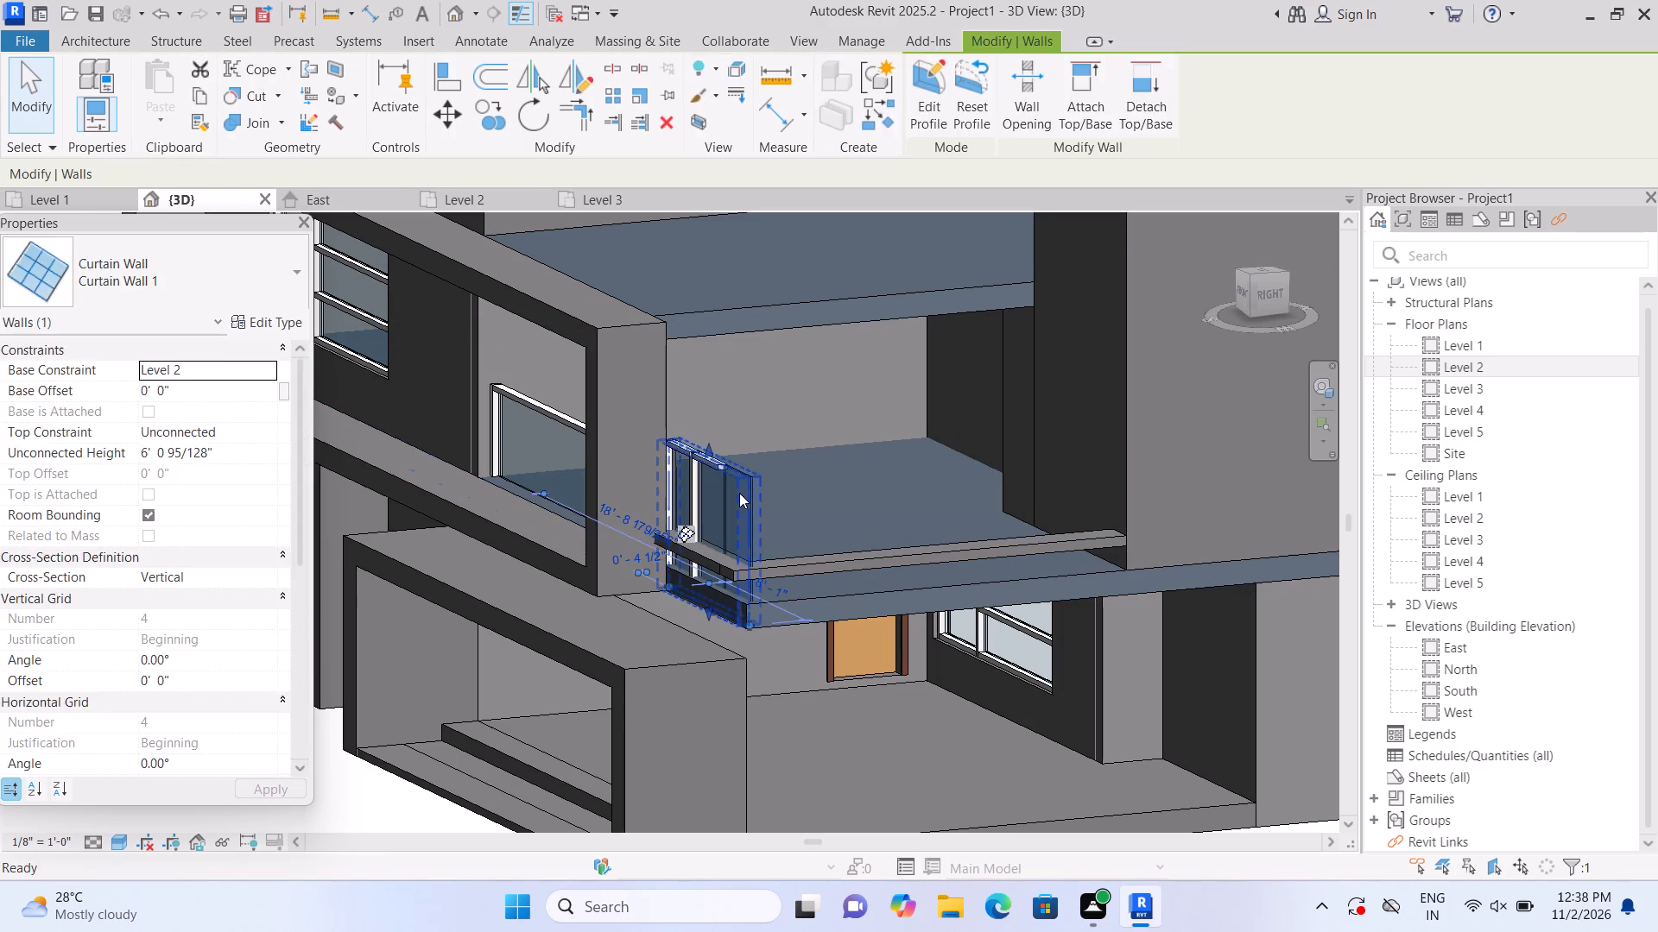
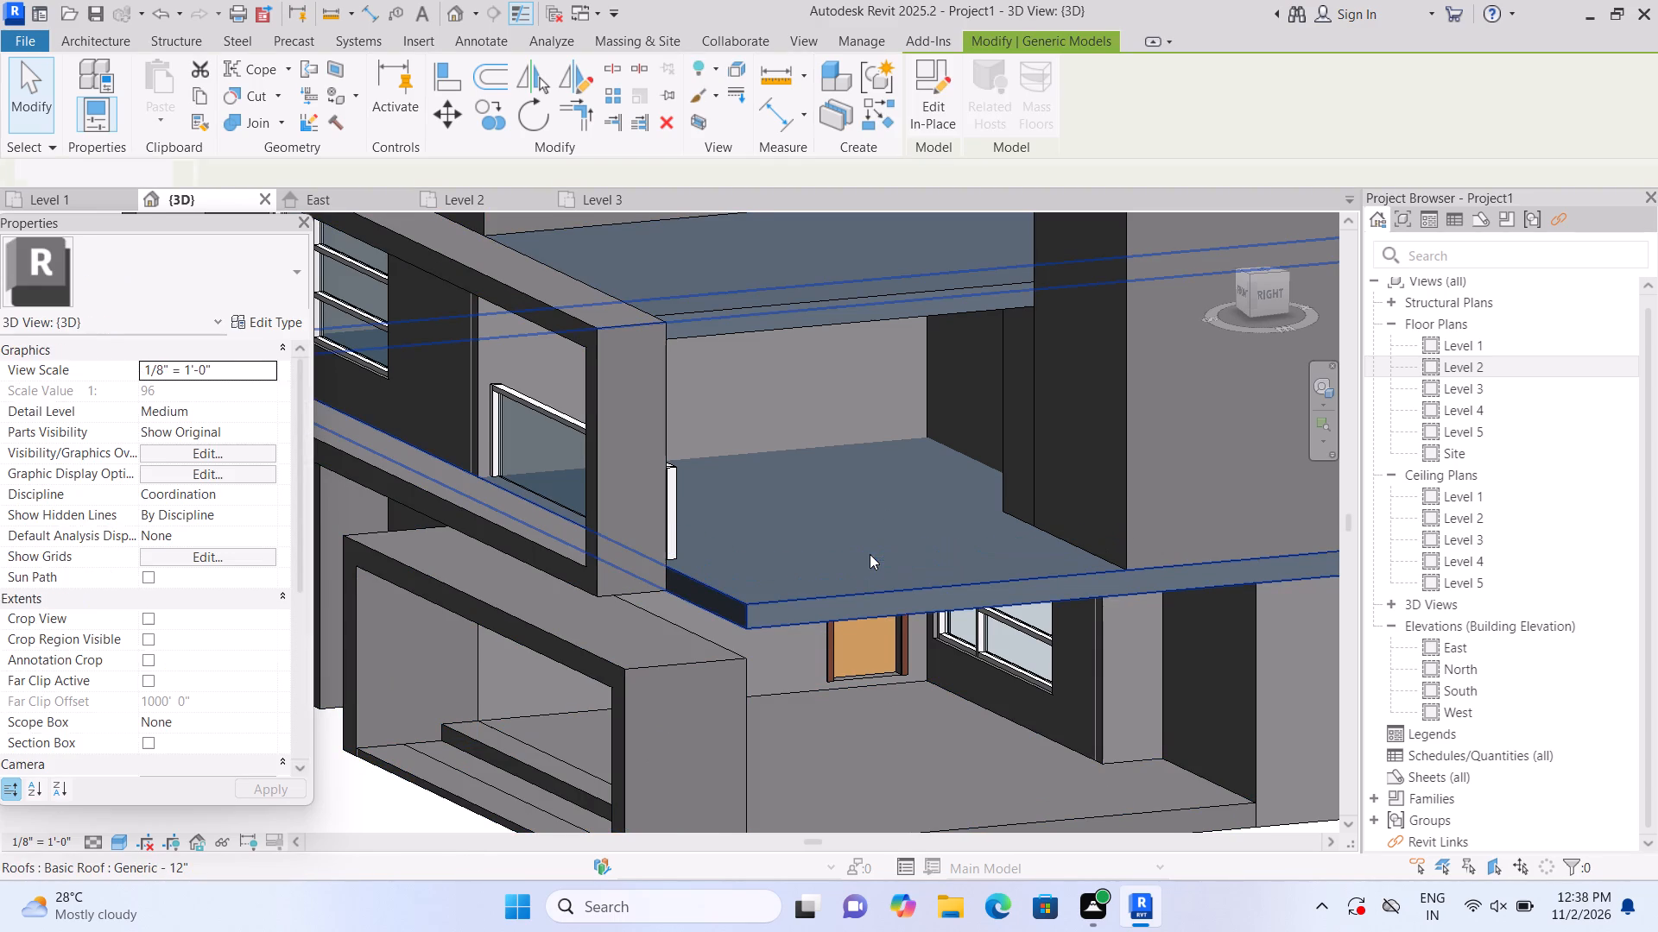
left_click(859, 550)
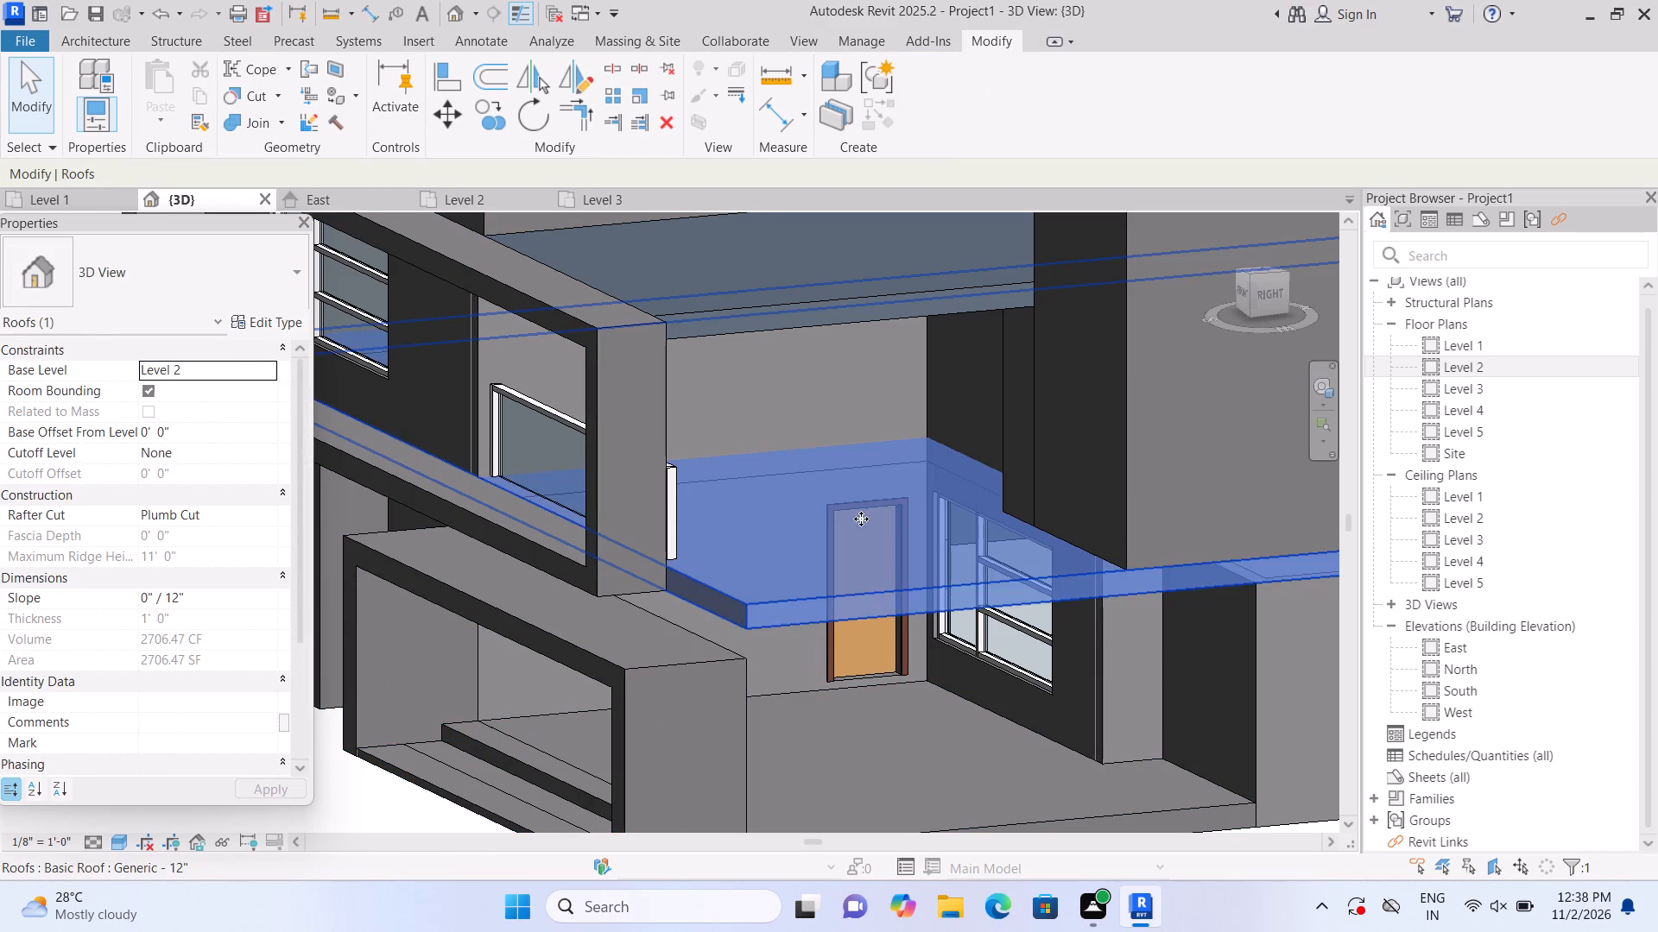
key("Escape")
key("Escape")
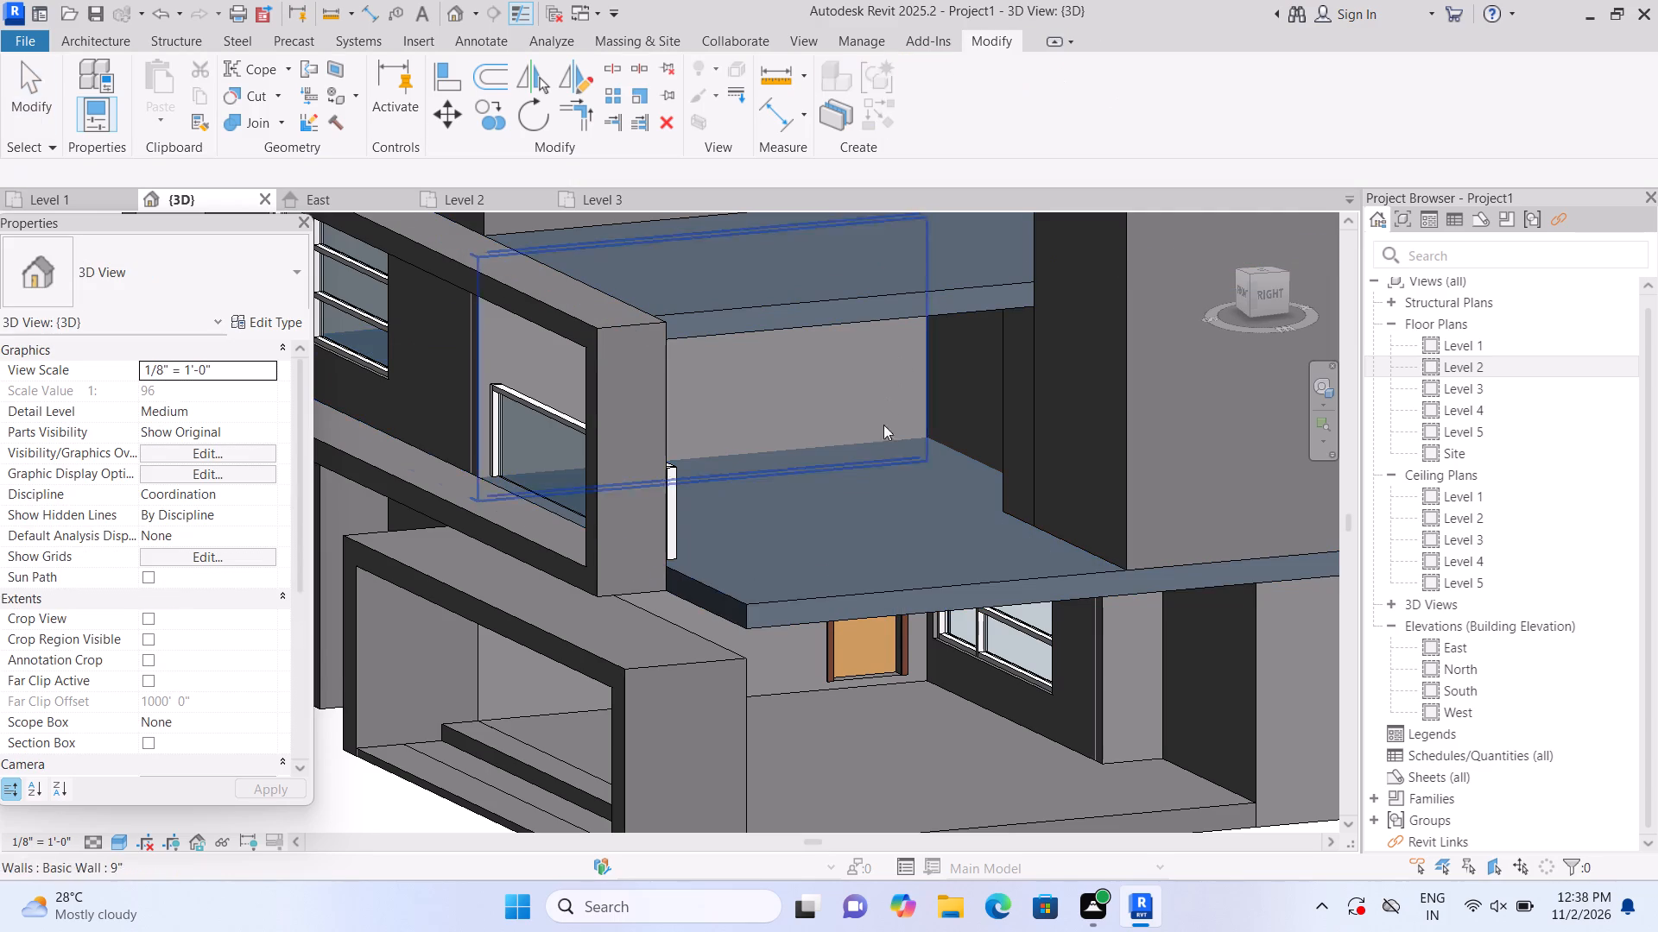
Edit the projecting frame model in place and start an extrusion with the Level 2 roof slab's top face as work plane.
left_click(679, 704)
left_click(927, 123)
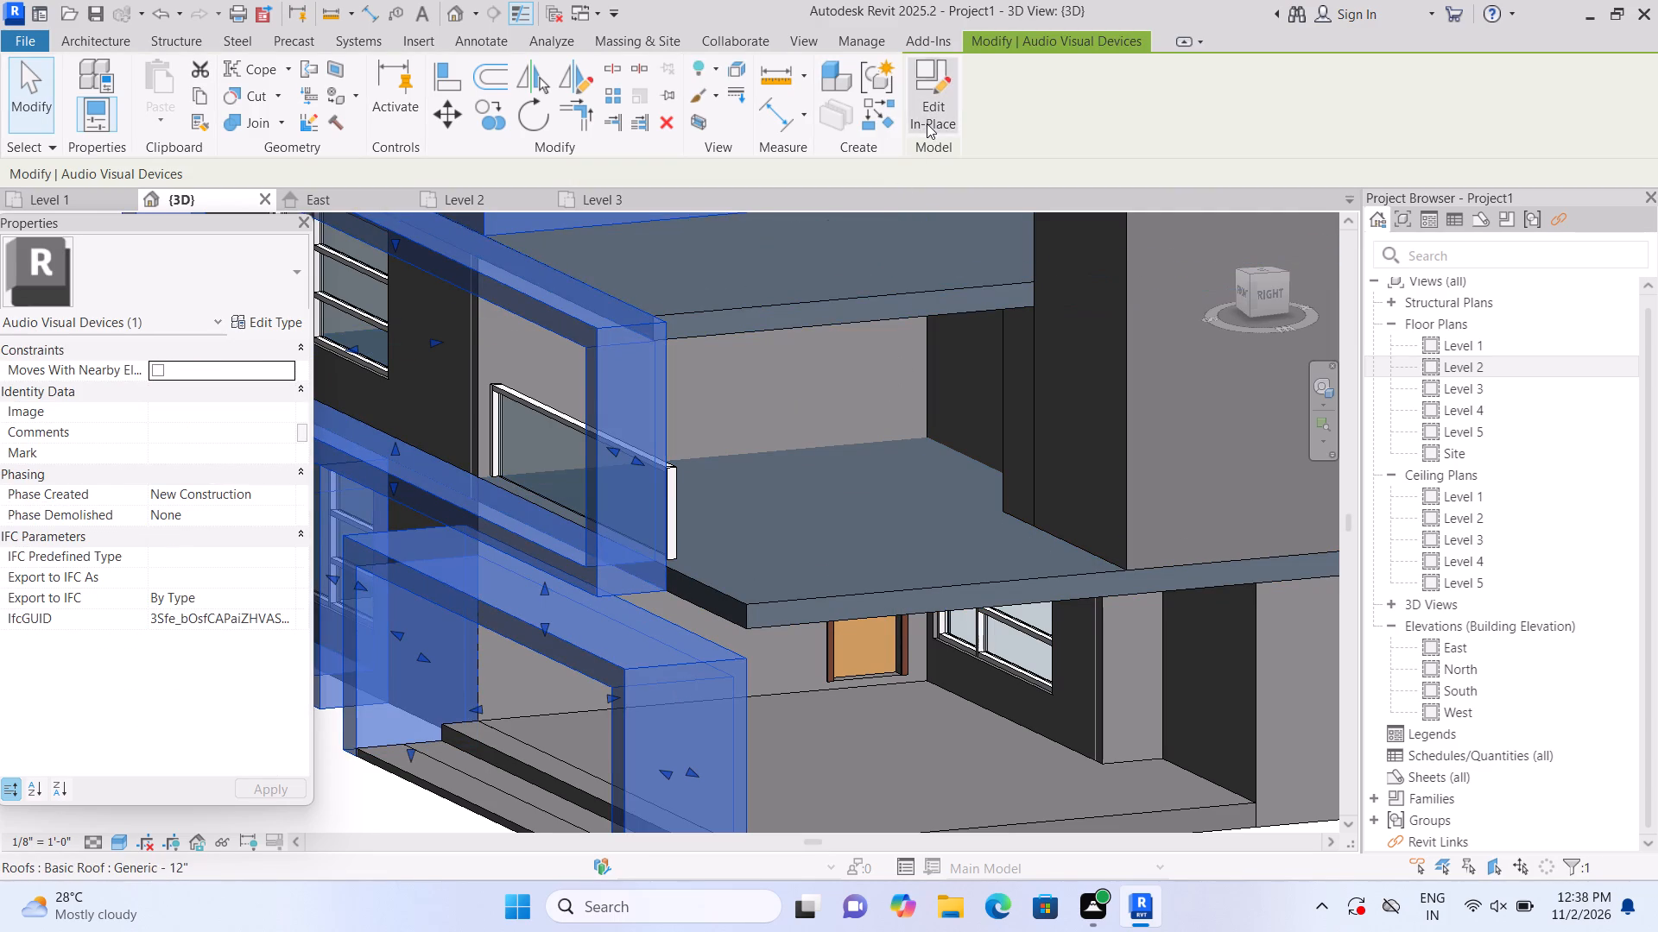
scroll(911, 472, "down", 3)
scroll(905, 504, "up", 1)
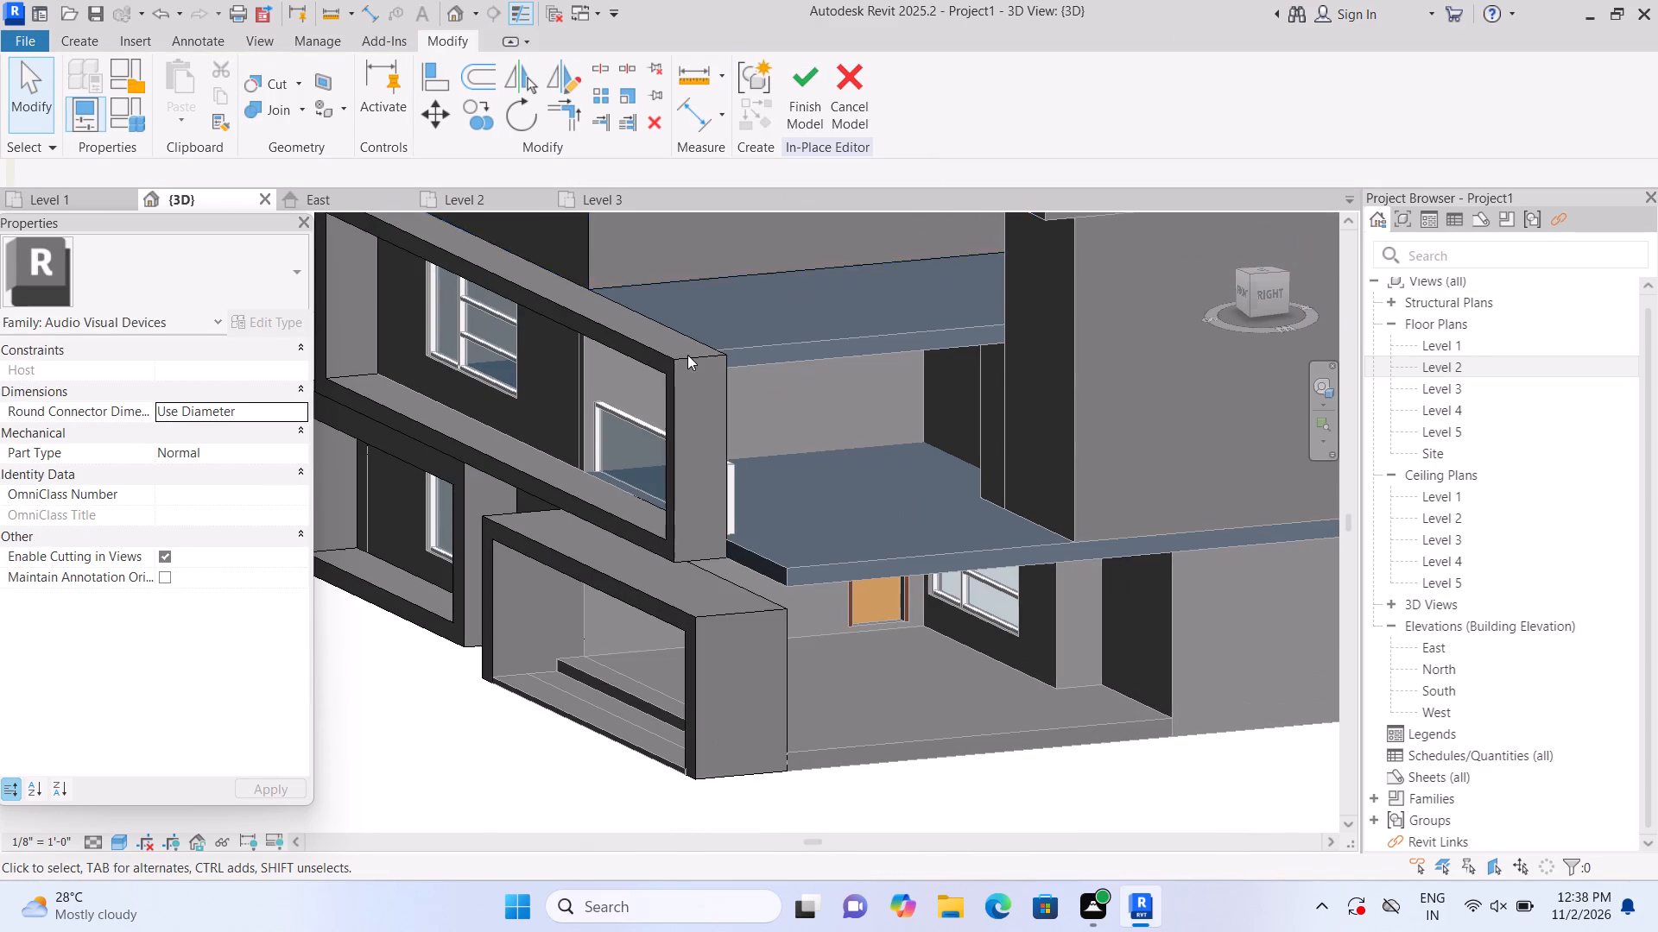
left_click(95, 46)
left_click(170, 83)
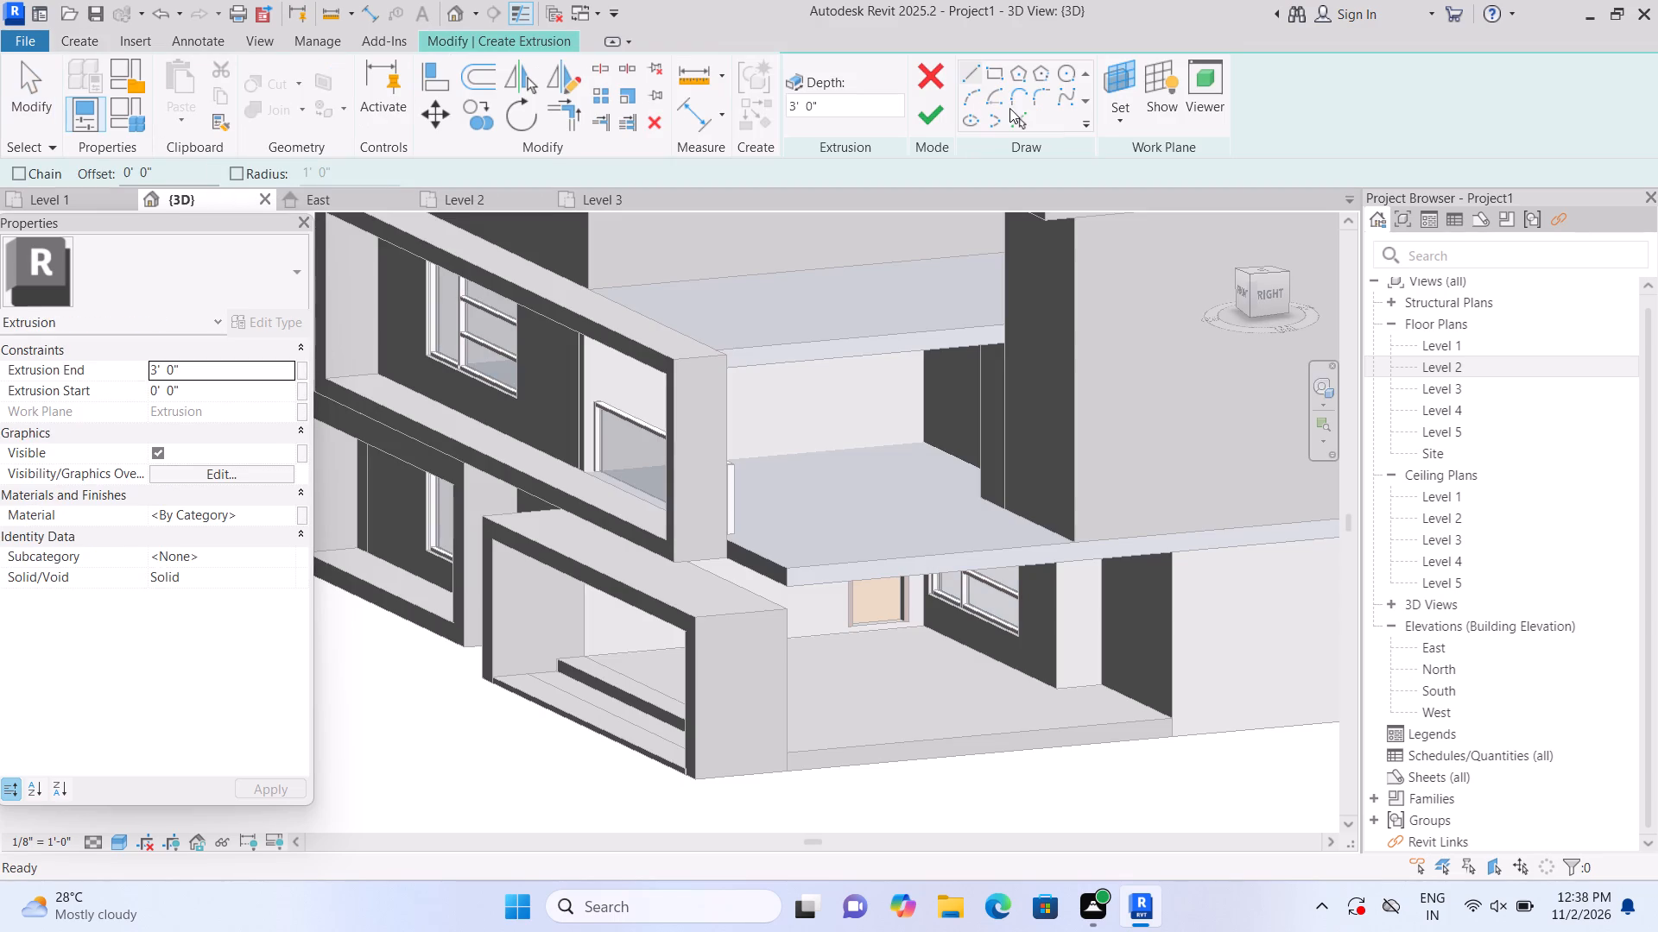
left_click(1139, 123)
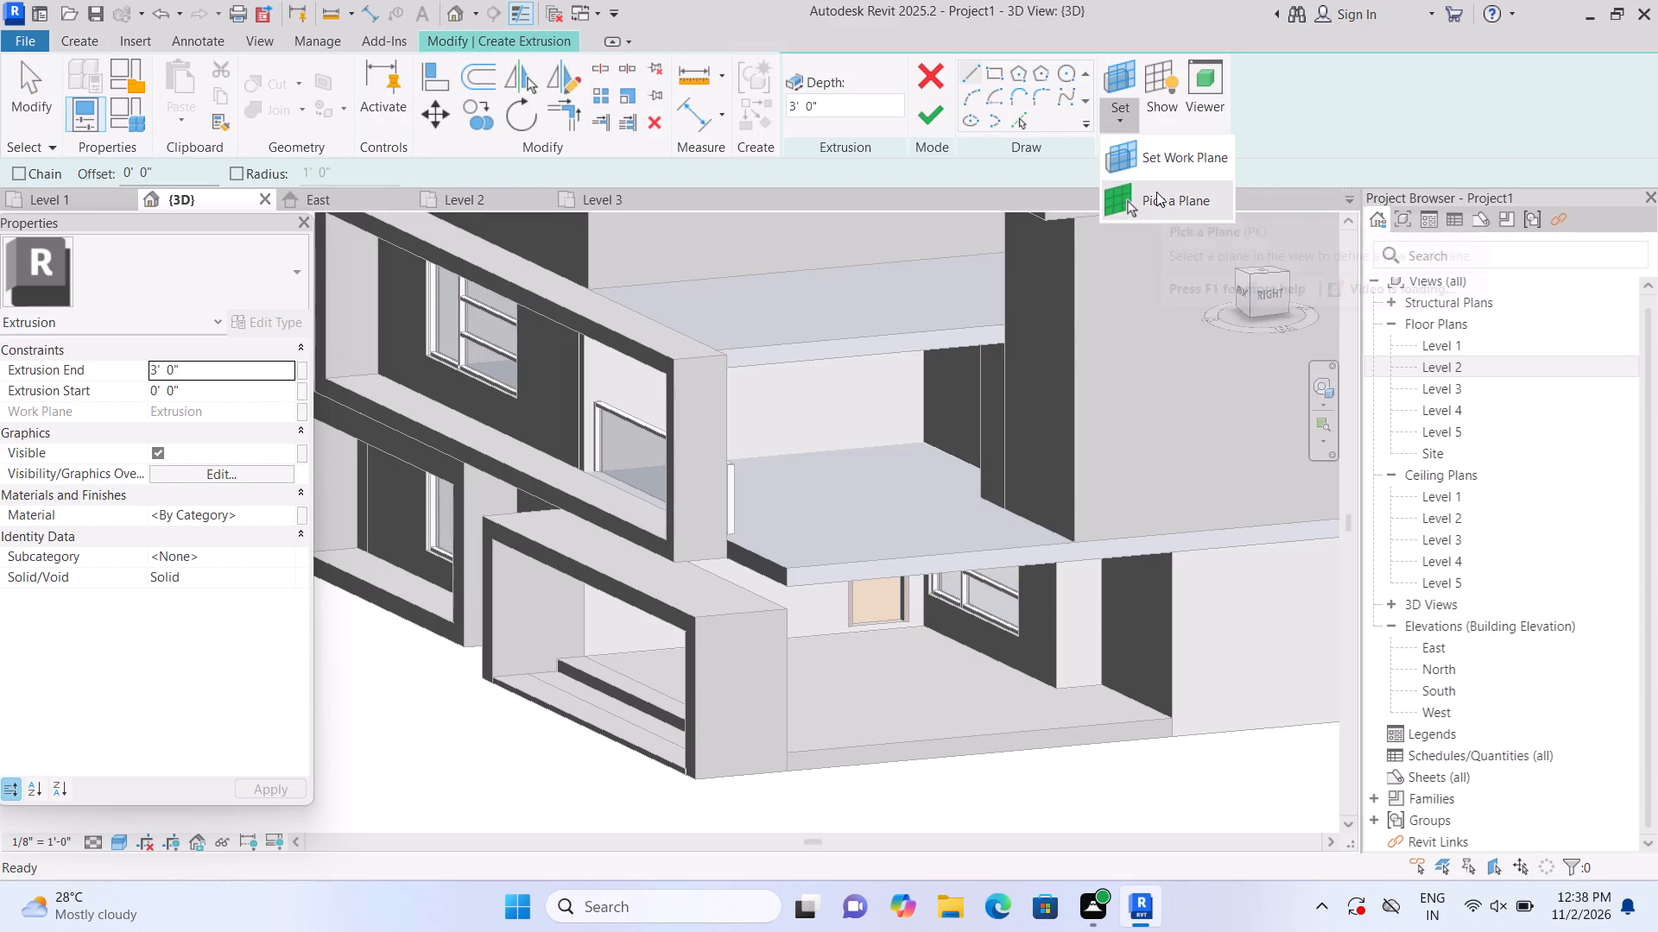
left_click(1156, 192)
scroll(919, 537, "up", 1)
left_click(918, 538)
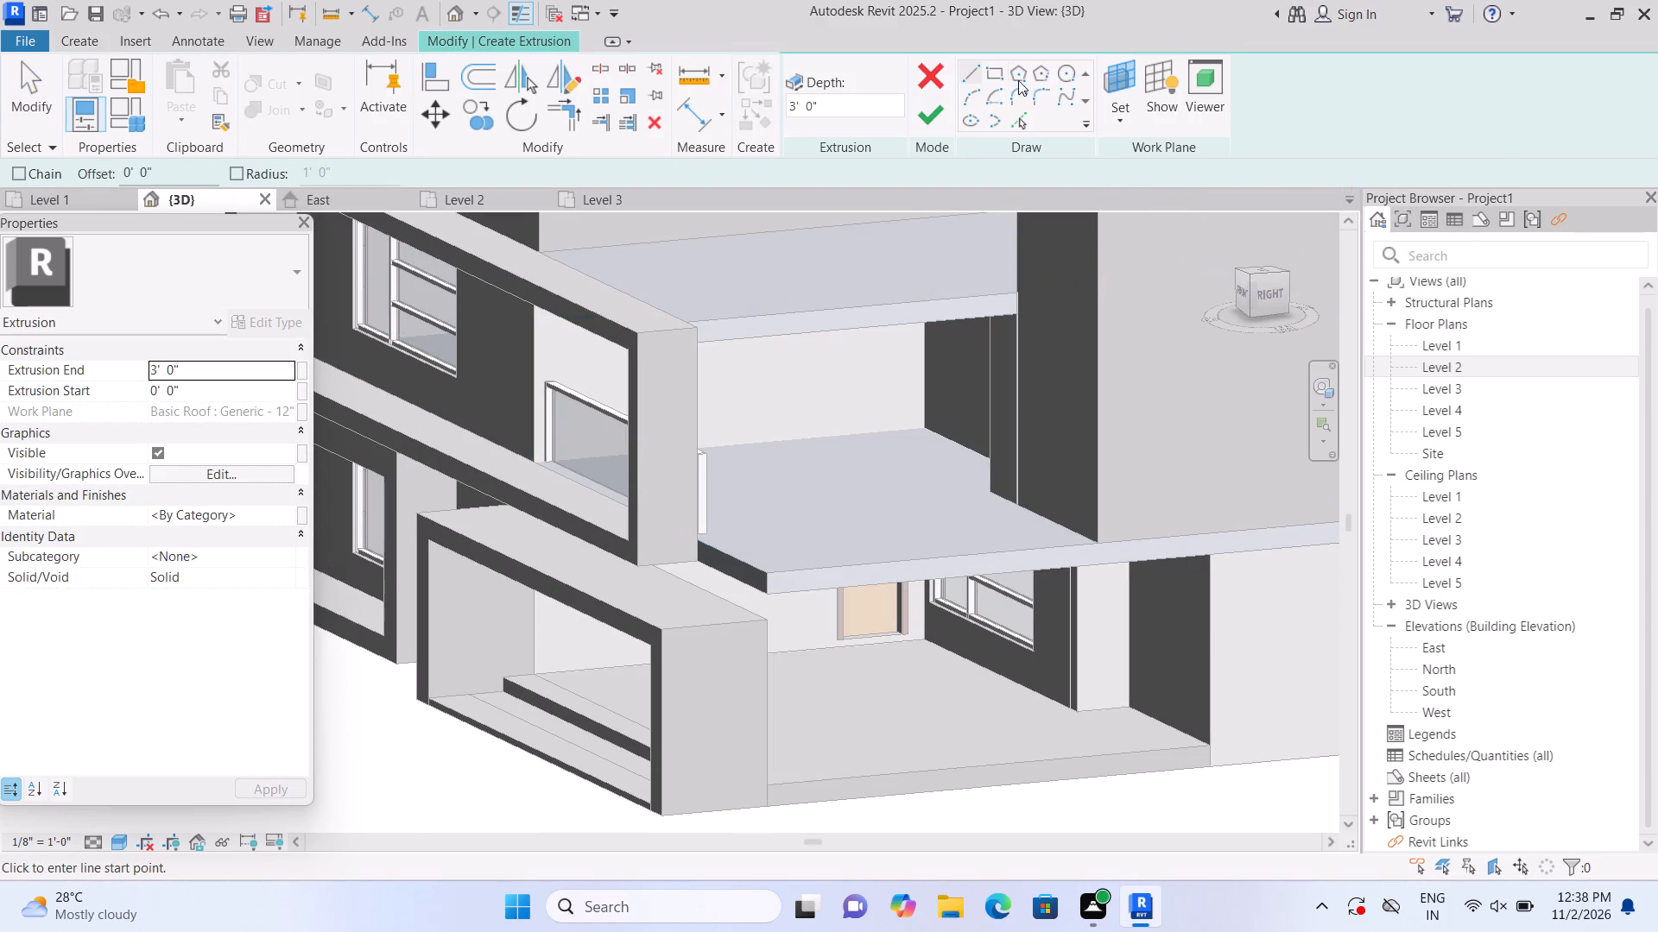
Sketch a narrow rectangle along the Level 2 slab's short edge beside the upper frame and finish the extrusion.
left_click(999, 65)
scroll(808, 545, "up", 2)
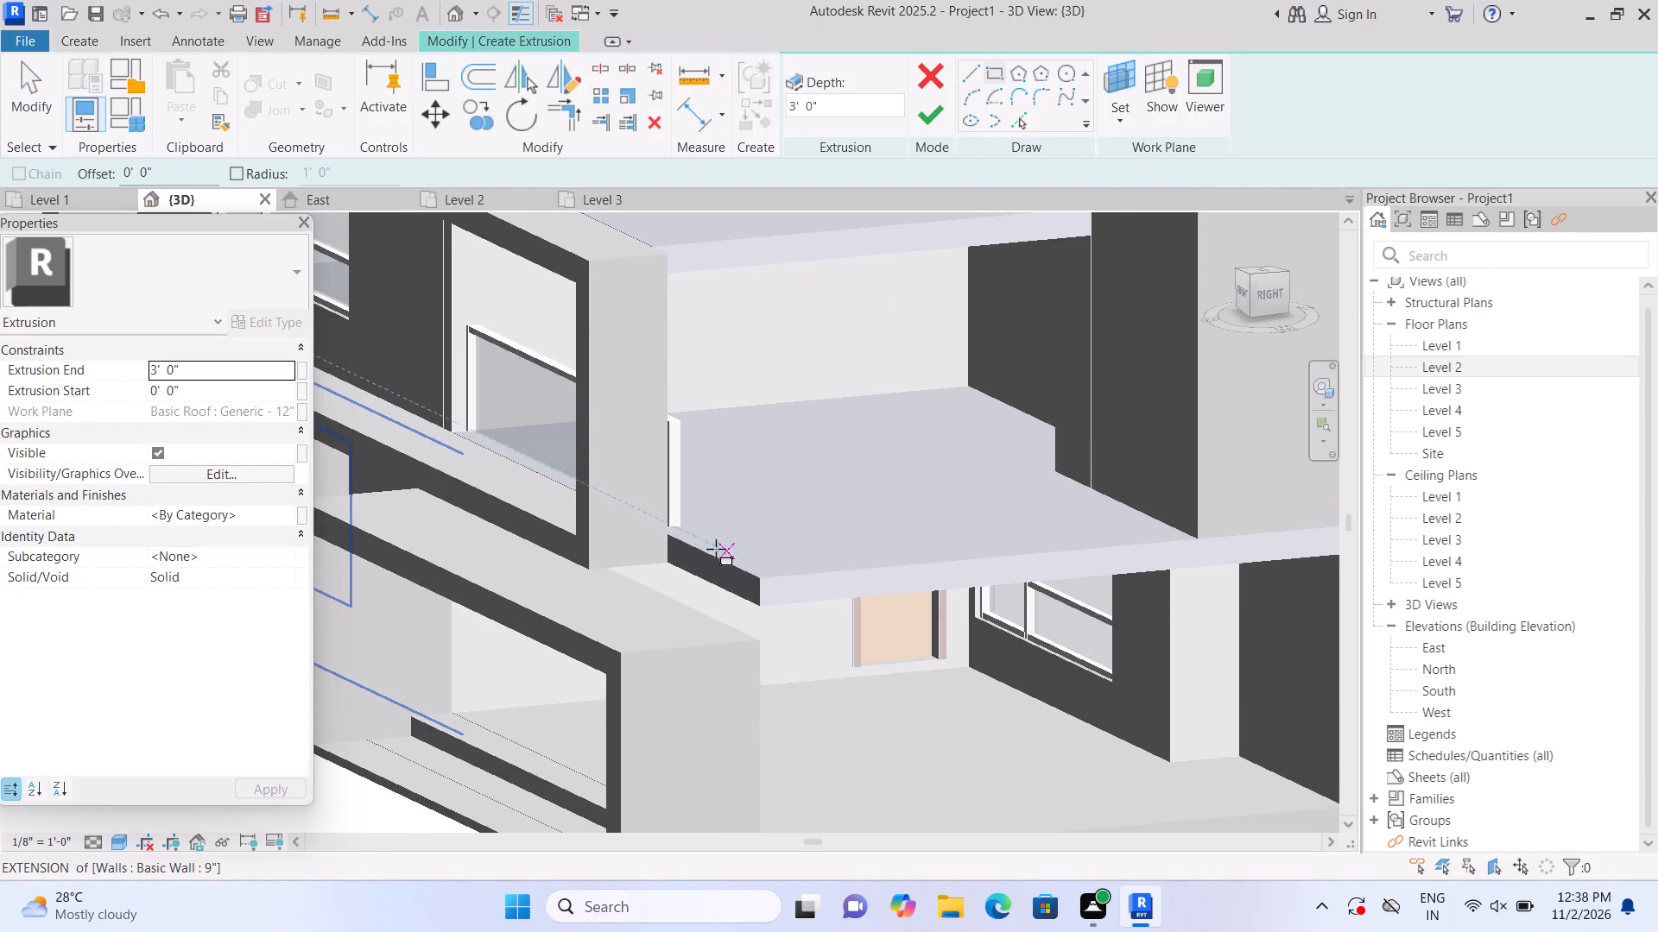
left_click(665, 533)
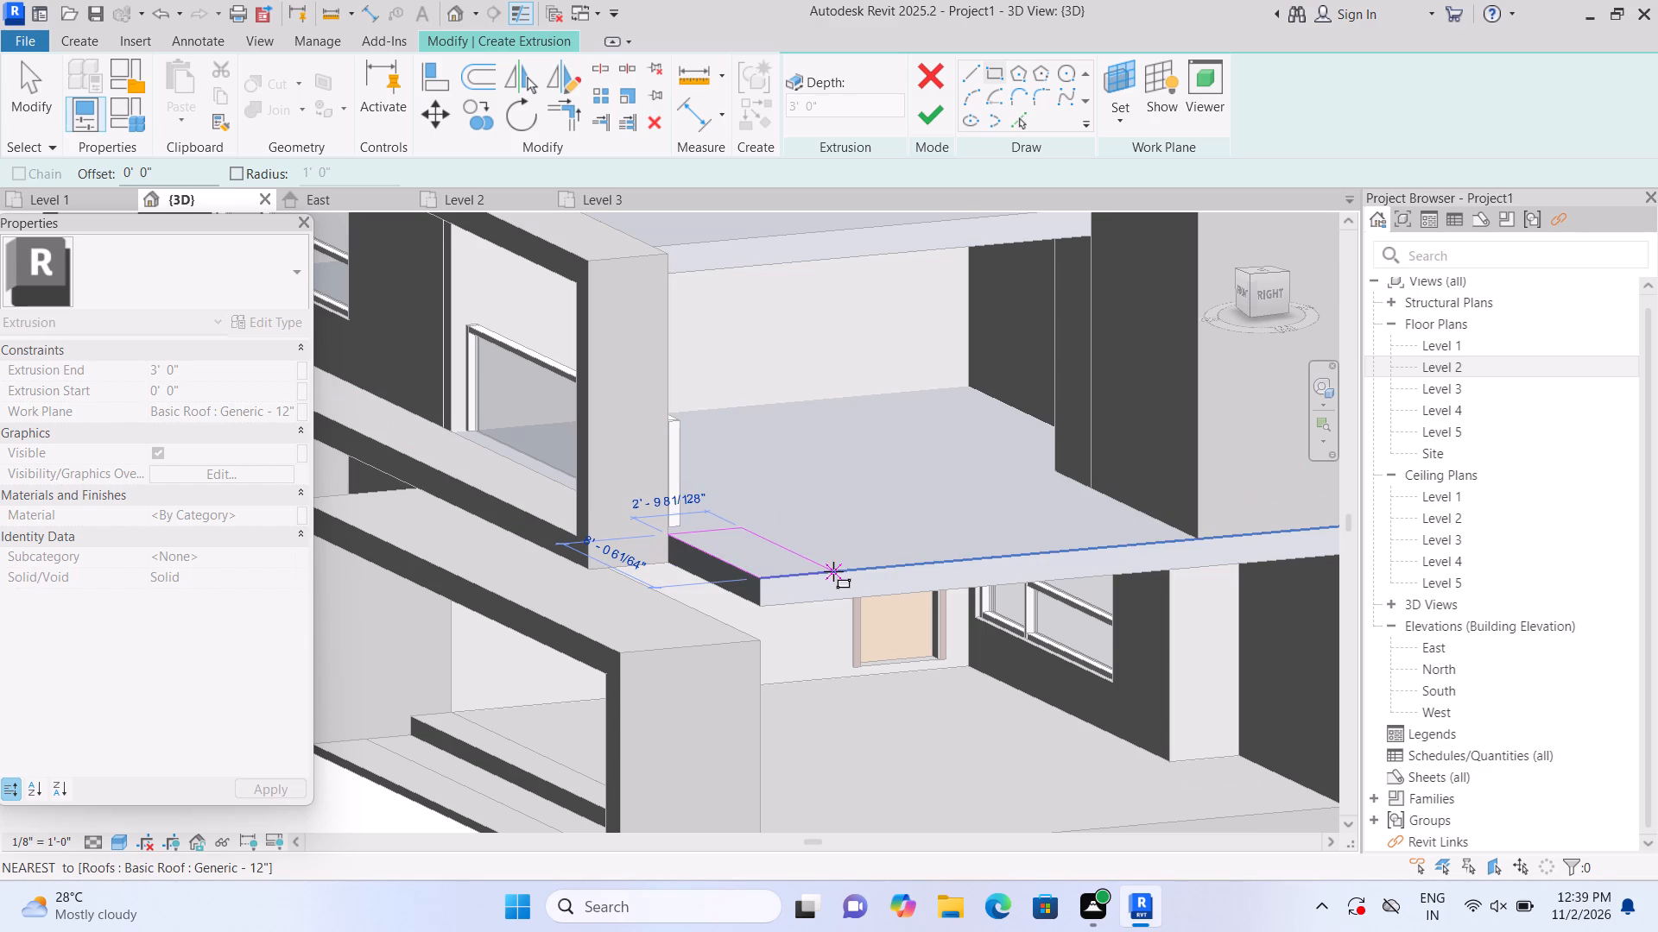
left_click(806, 576)
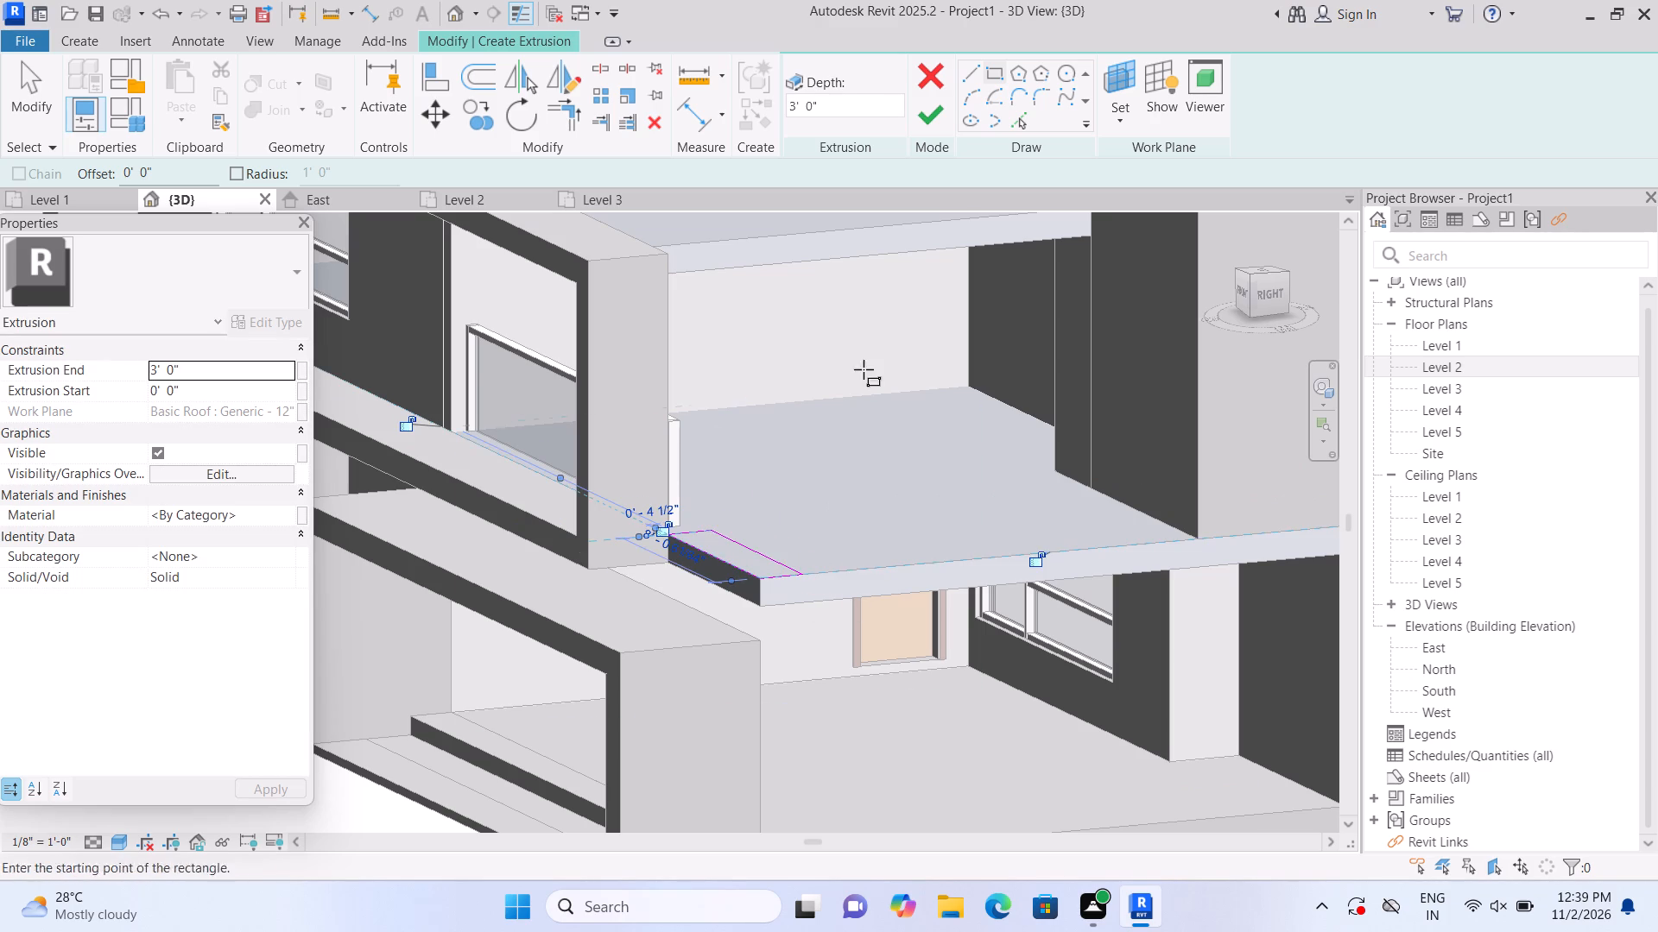
left_click(935, 125)
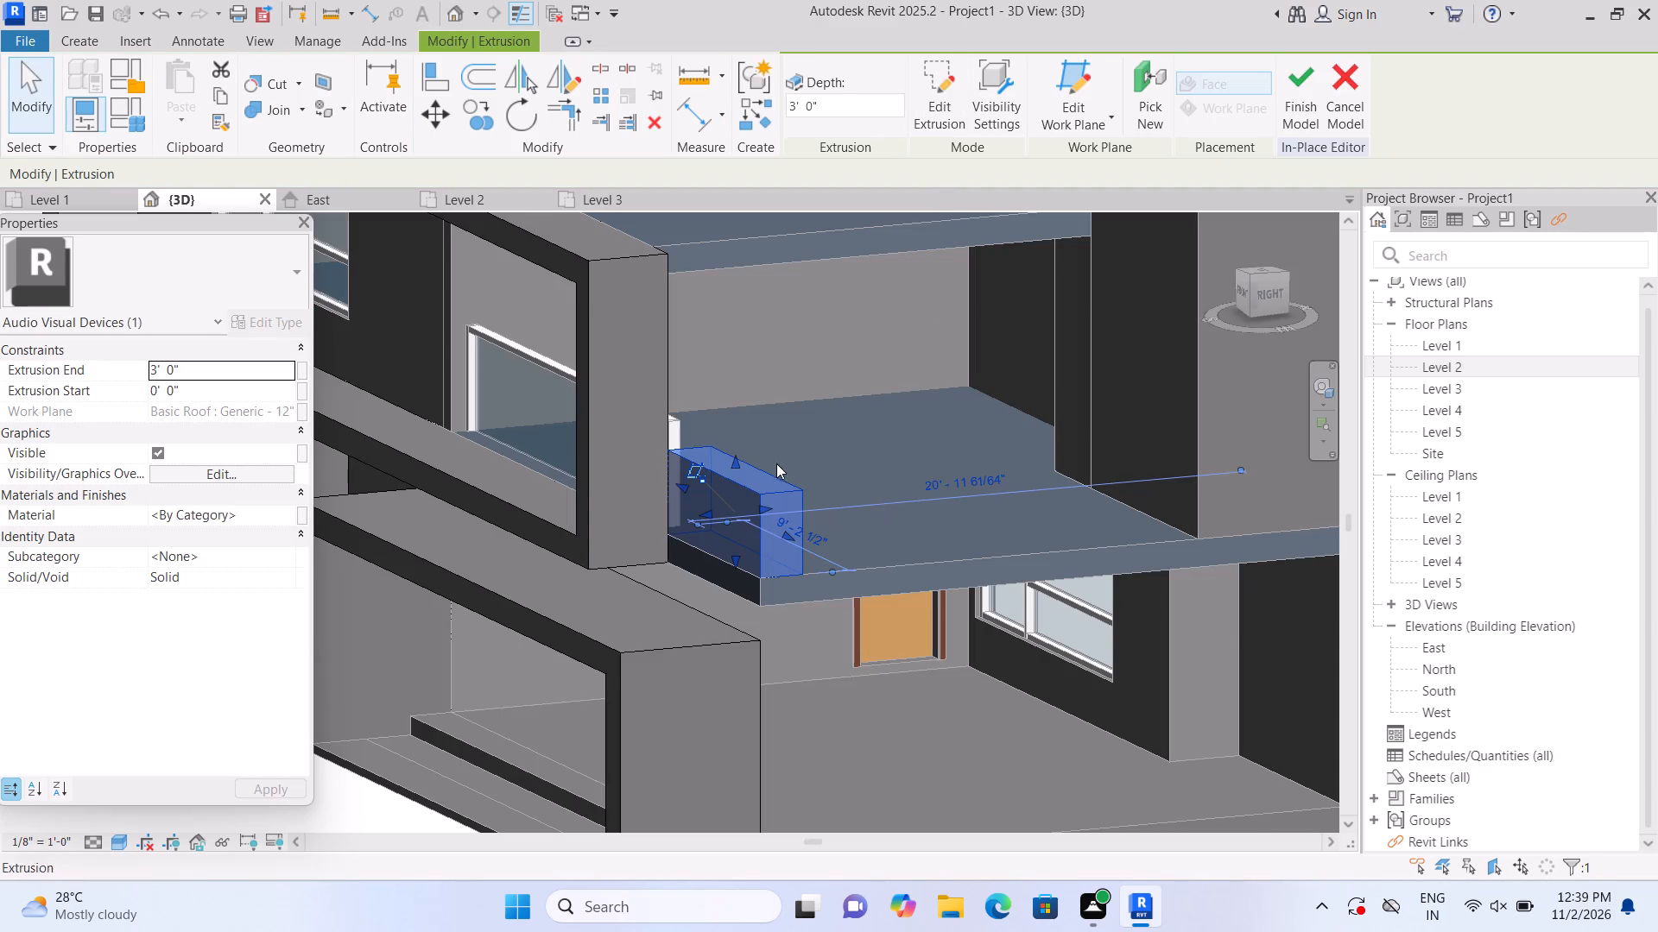
Set the new block's extrusion end to 1' 5".
left_click(222, 366)
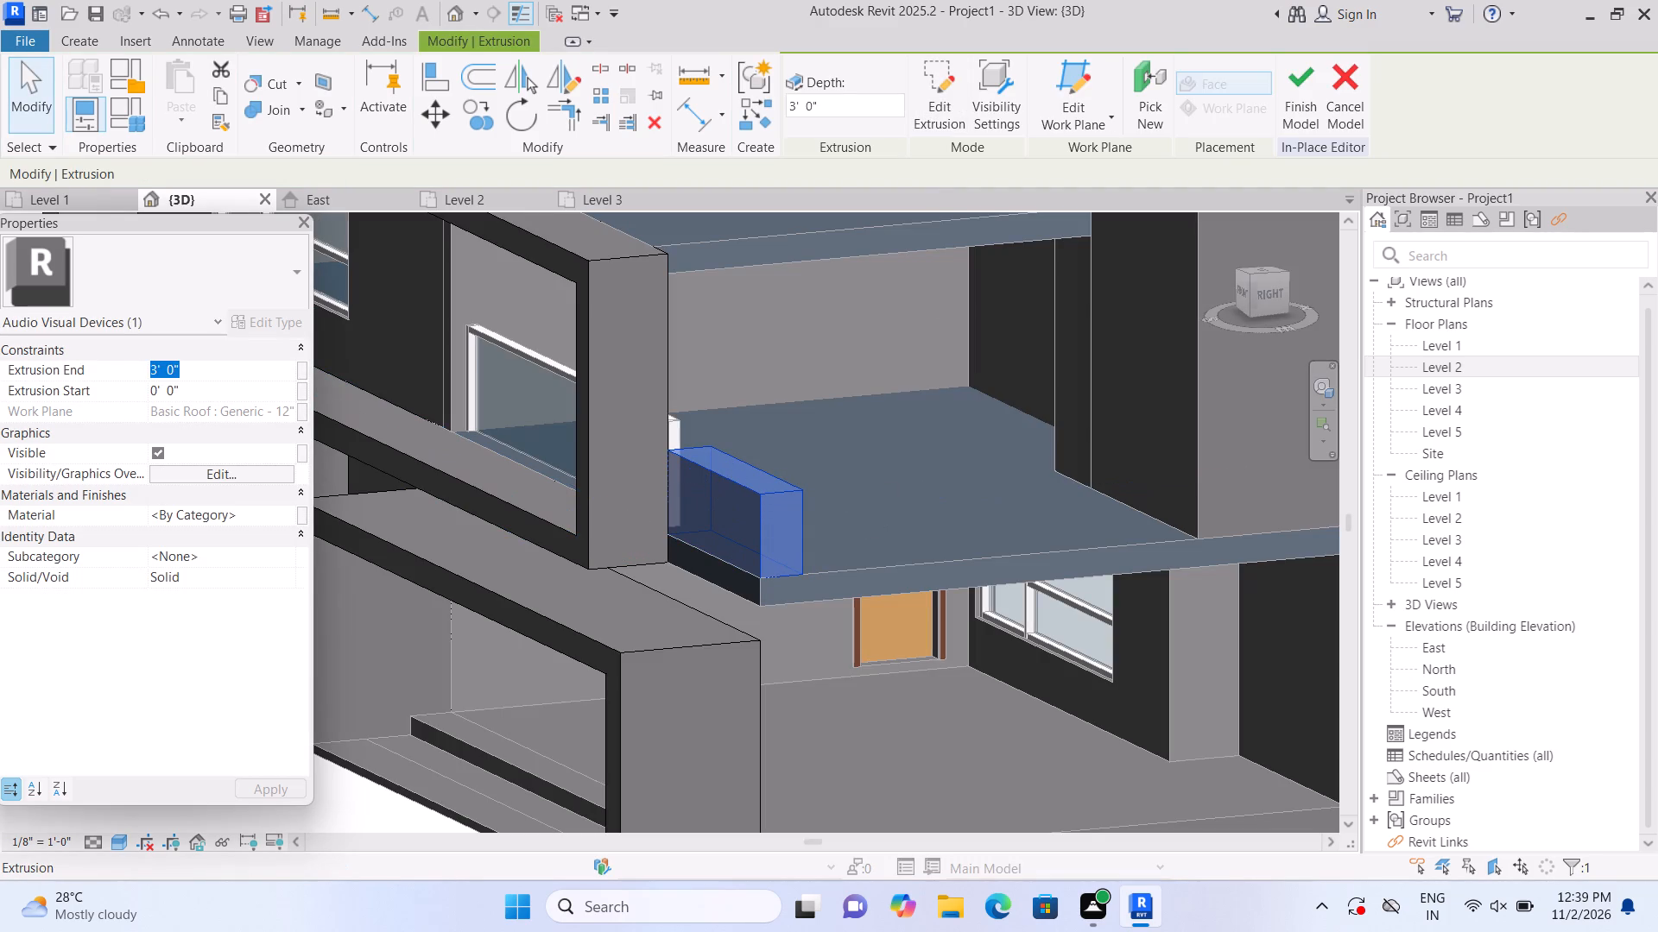
key("BackSpace")
type("1'5")
key("shift+quotedbl")
key("Return")
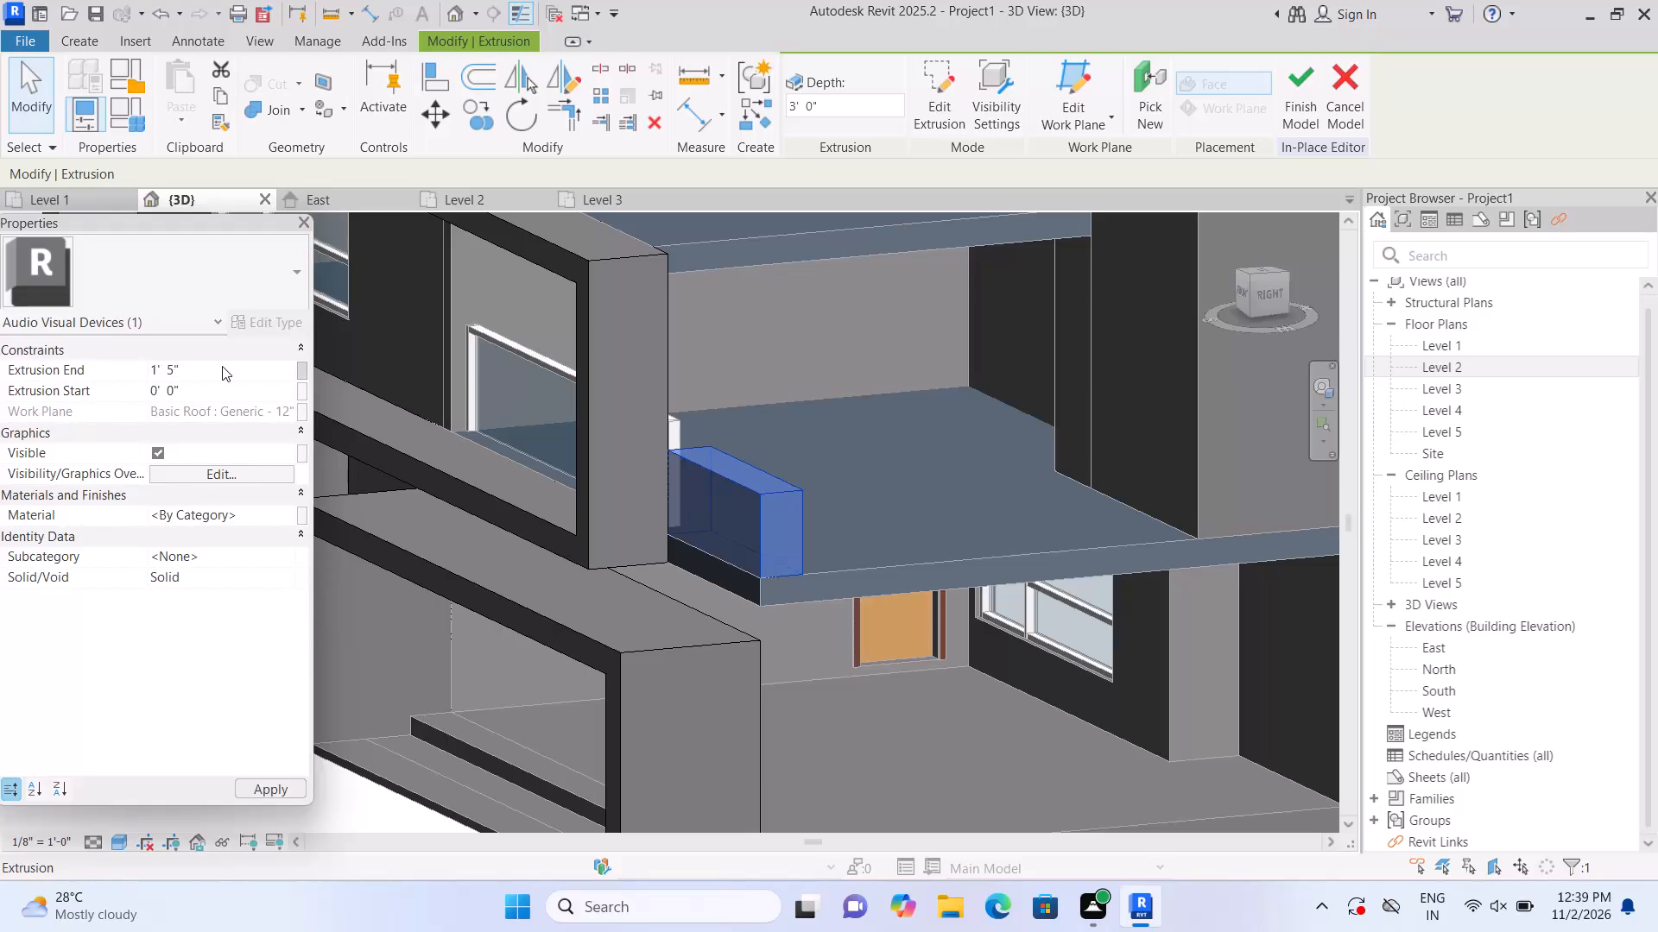
scroll(613, 515, "down", 1)
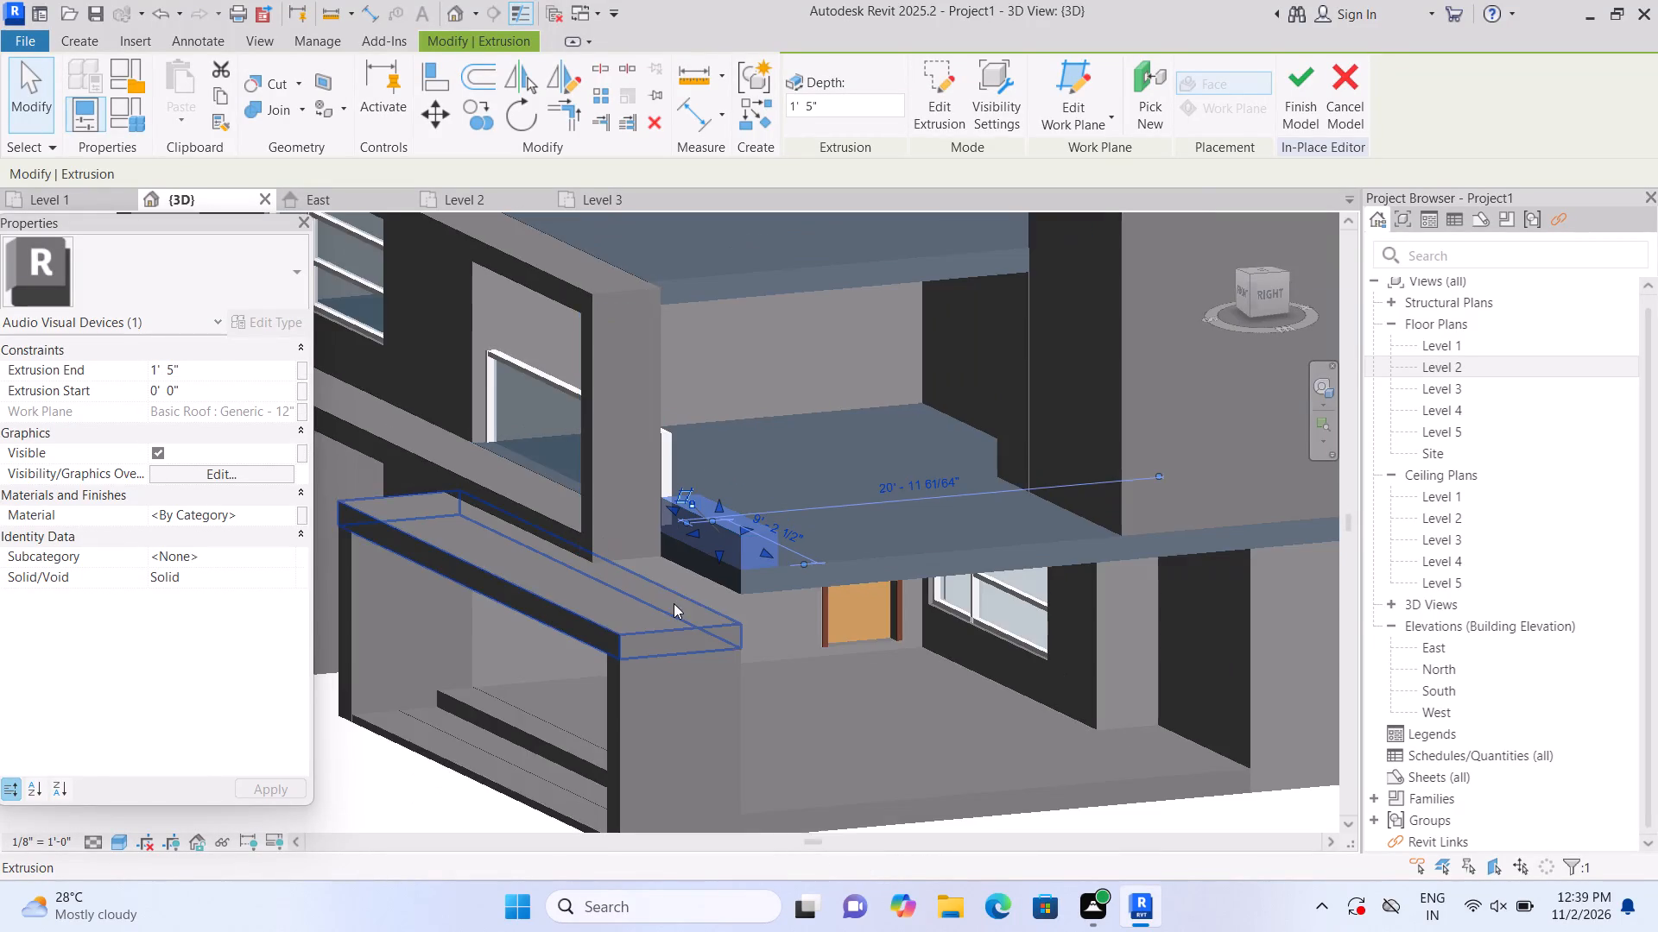
middle_click_drag(659, 598, 579, 522)
key("Escape")
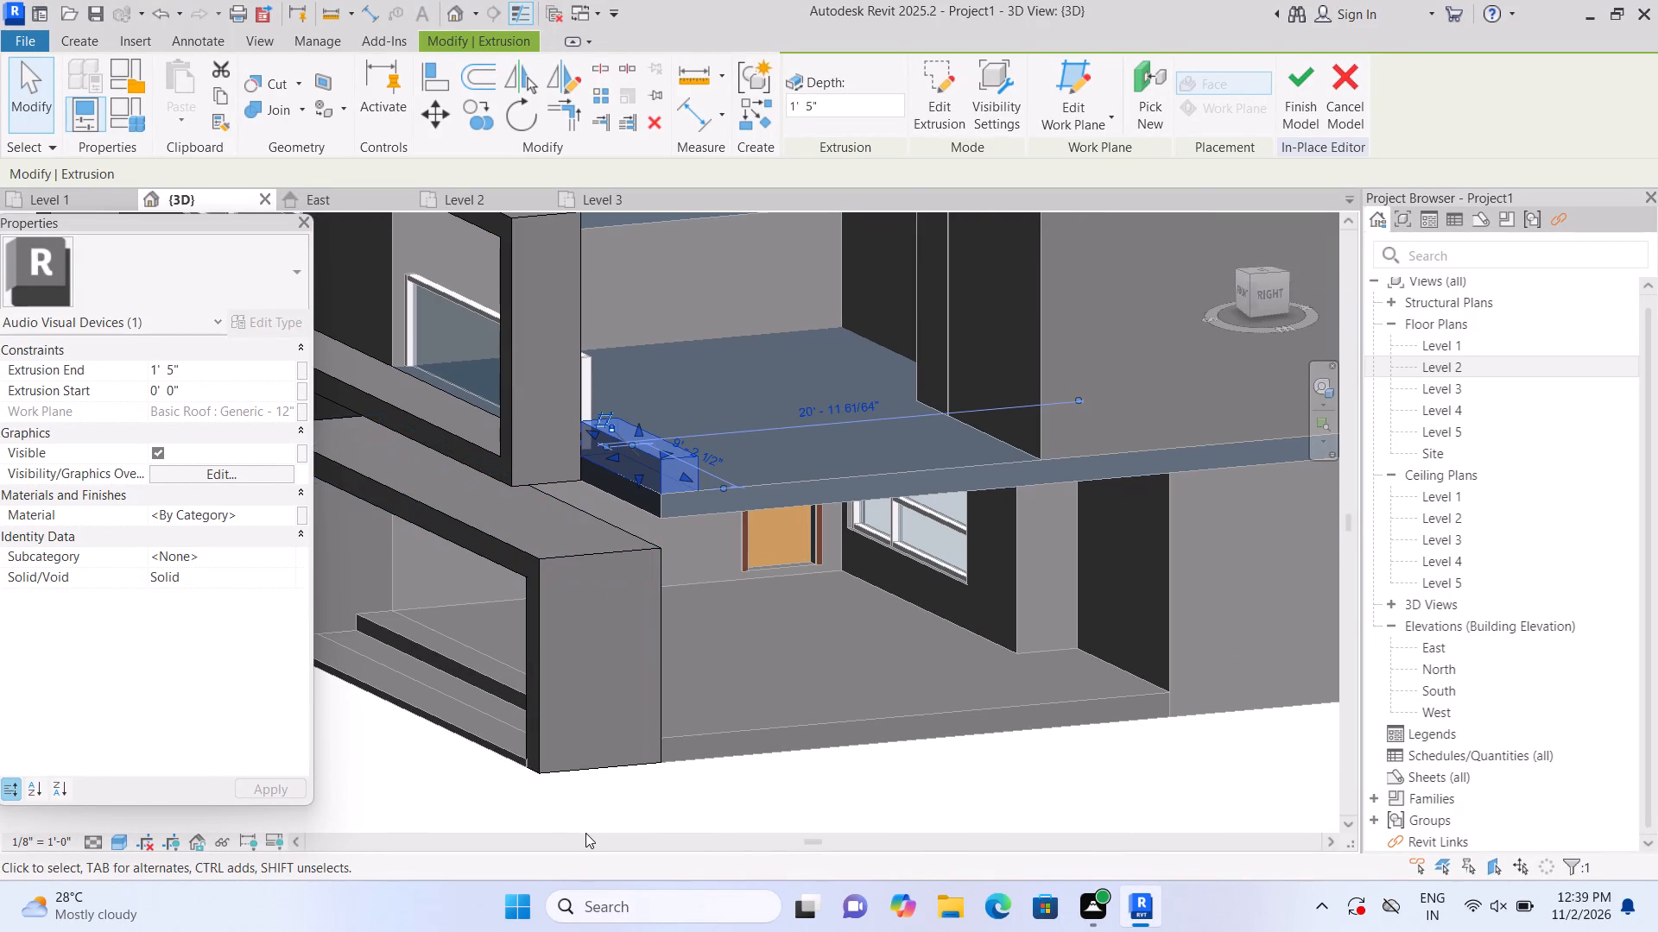
Examine from the building's side how the low block meets the slab edge, upper frame and window.
middle_click_drag(997, 794, 887, 784, "shift")
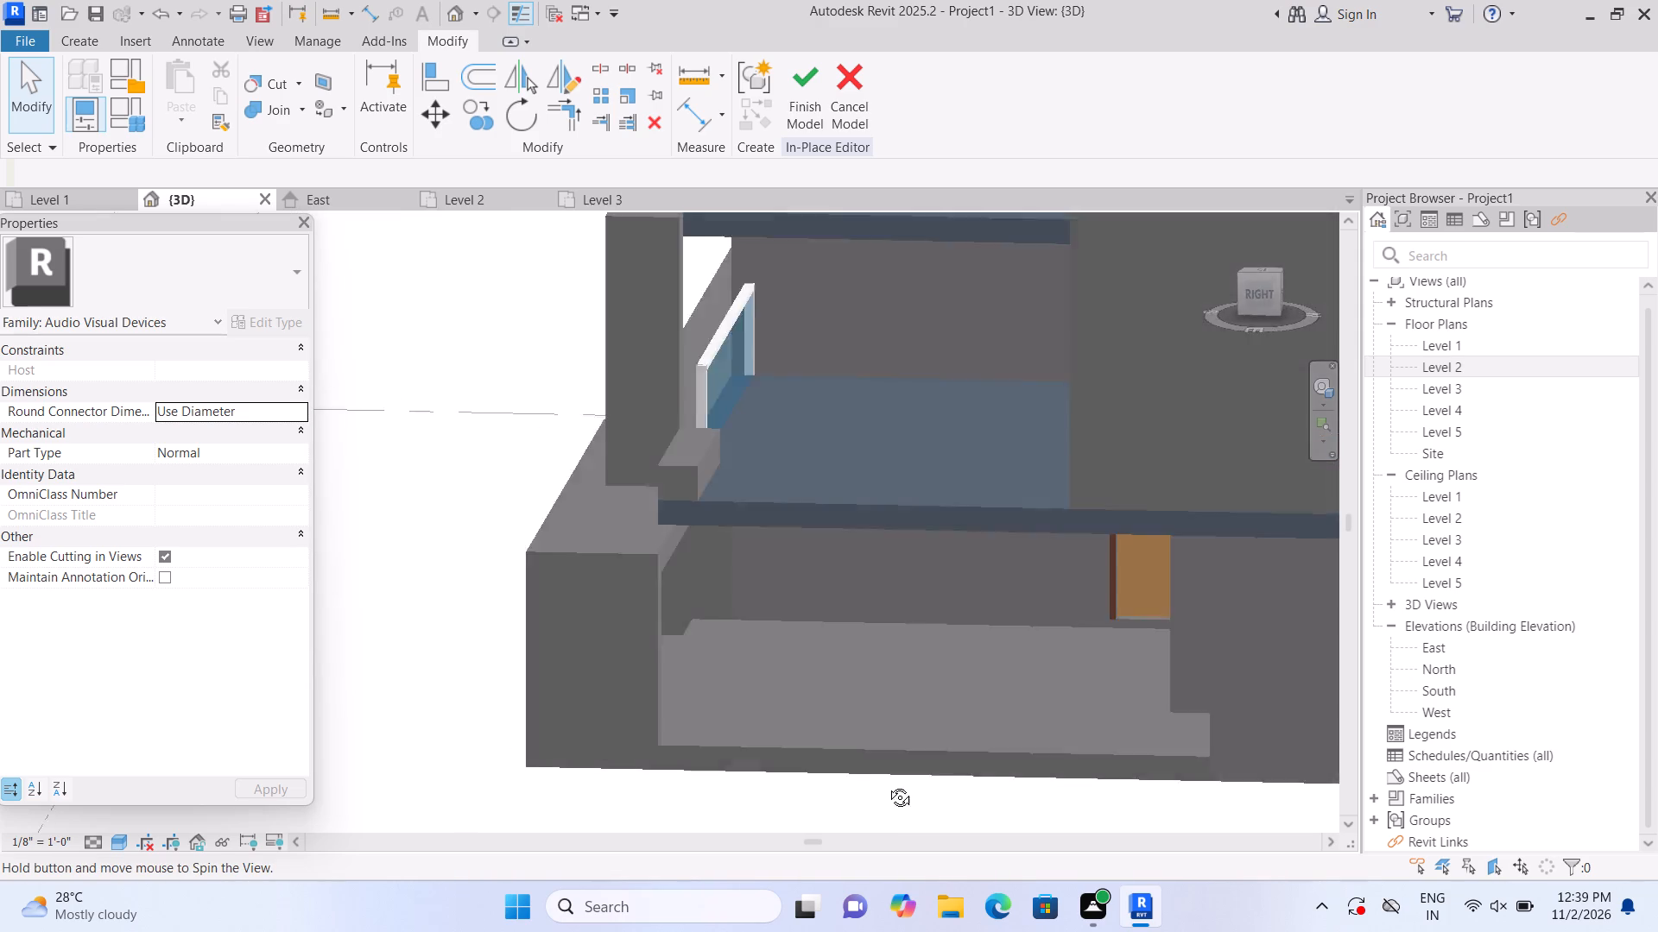
middle_click_drag(887, 784, 833, 769, "shift")
middle_click_drag(793, 738, 817, 805, "shift")
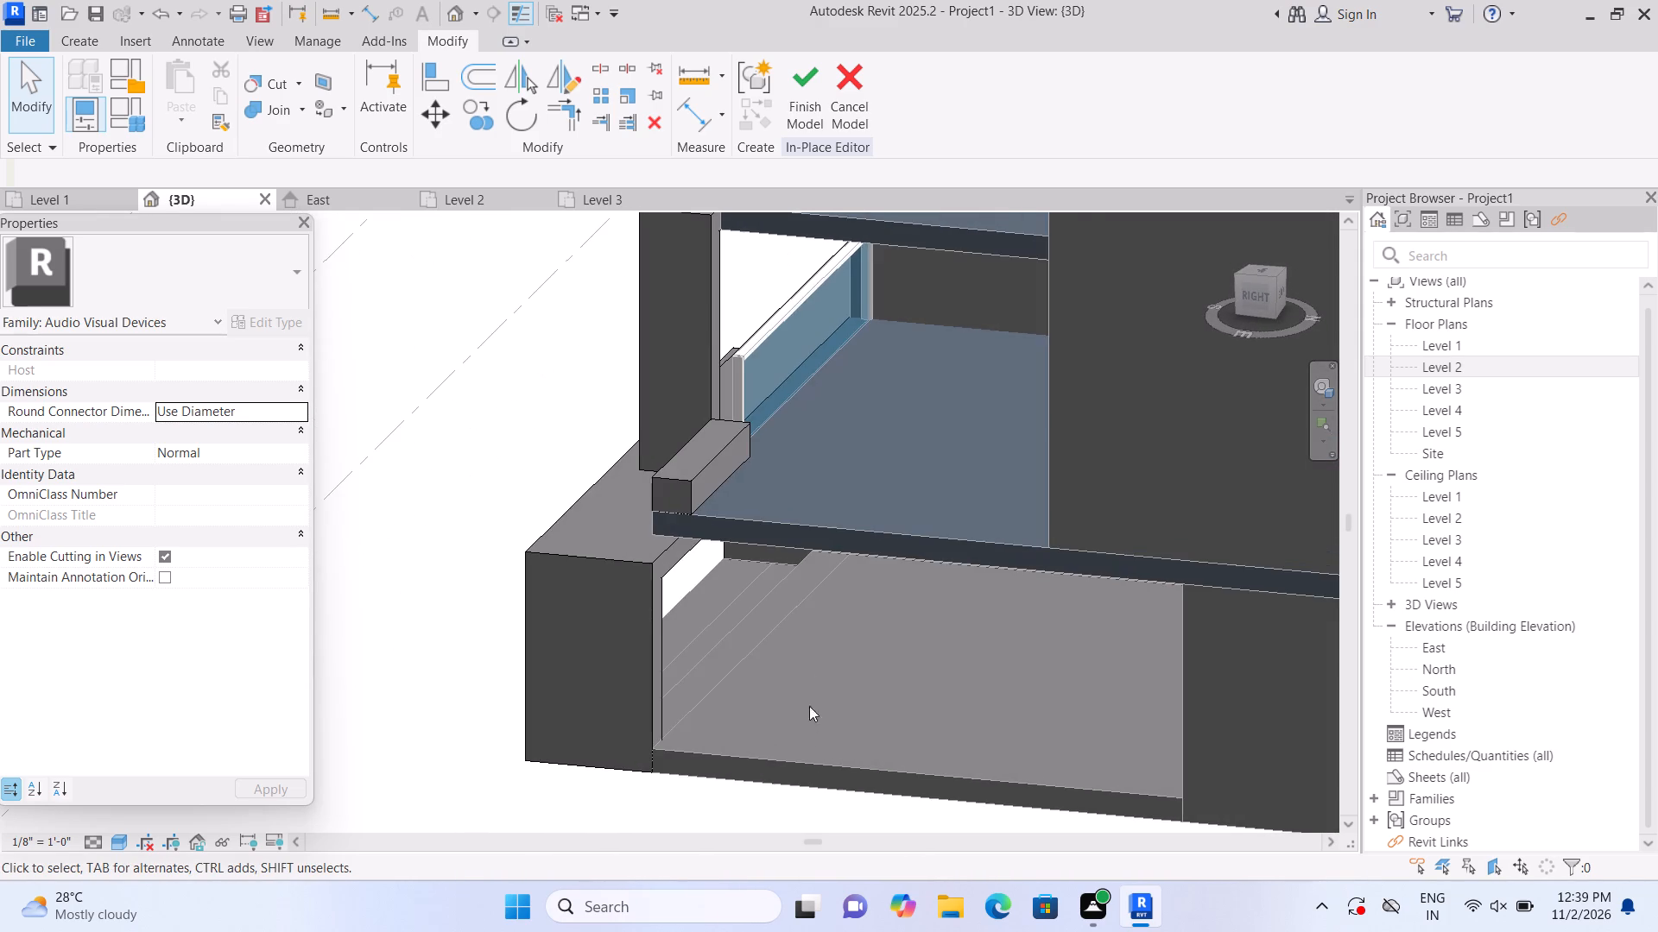
scroll(792, 580, "up", 2)
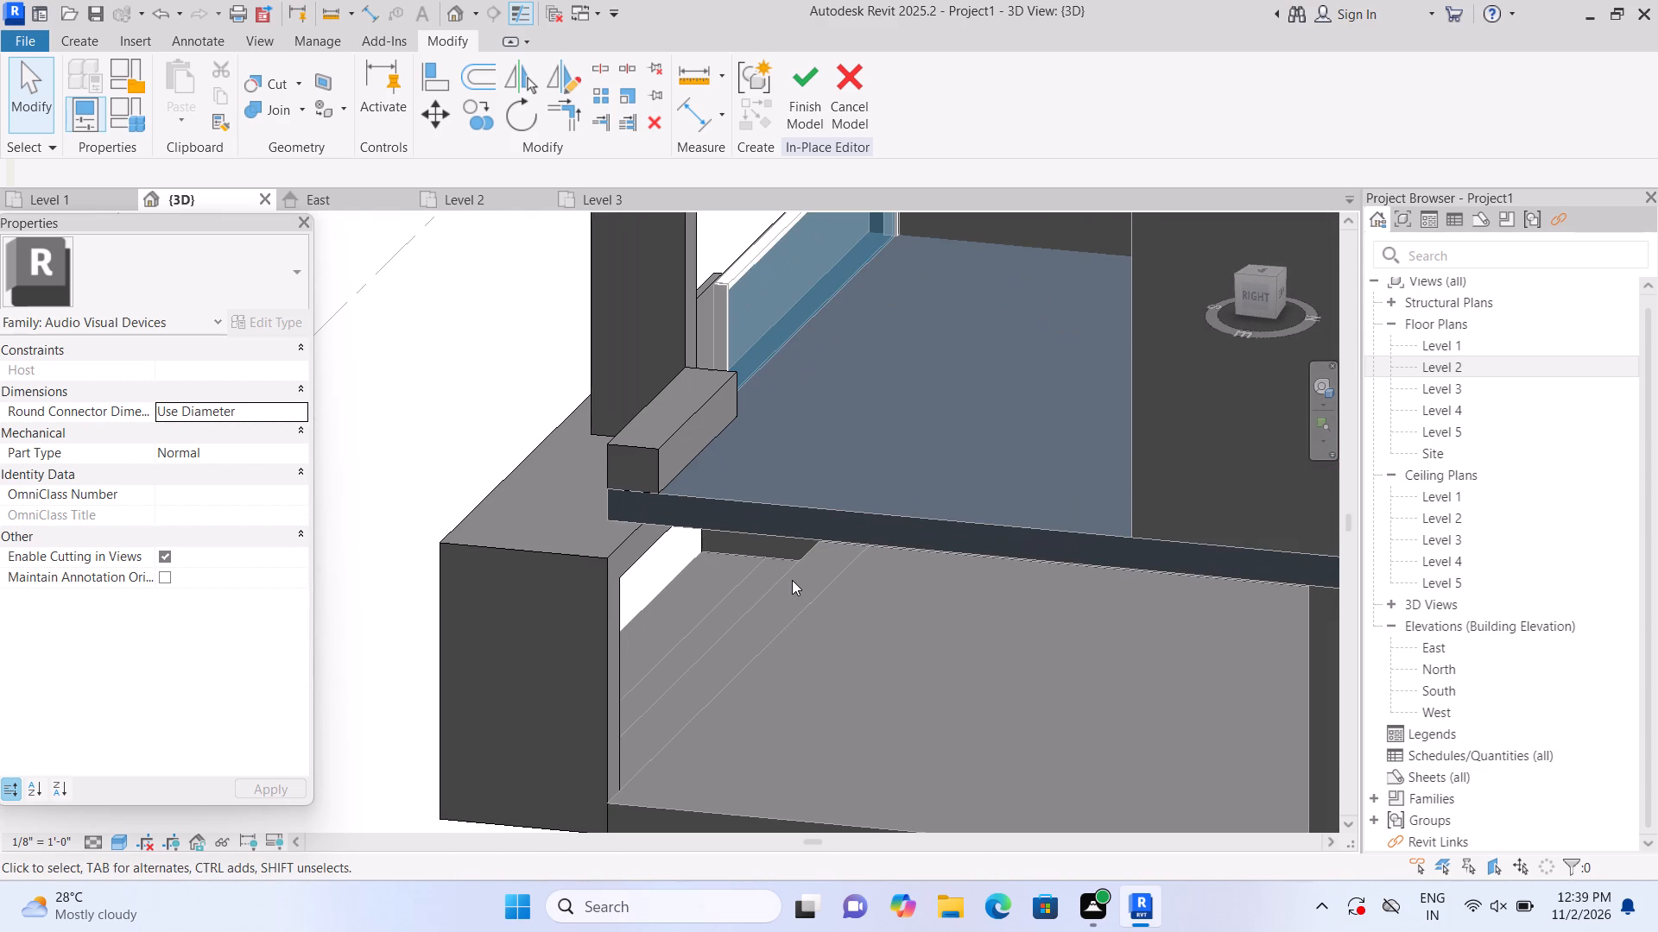
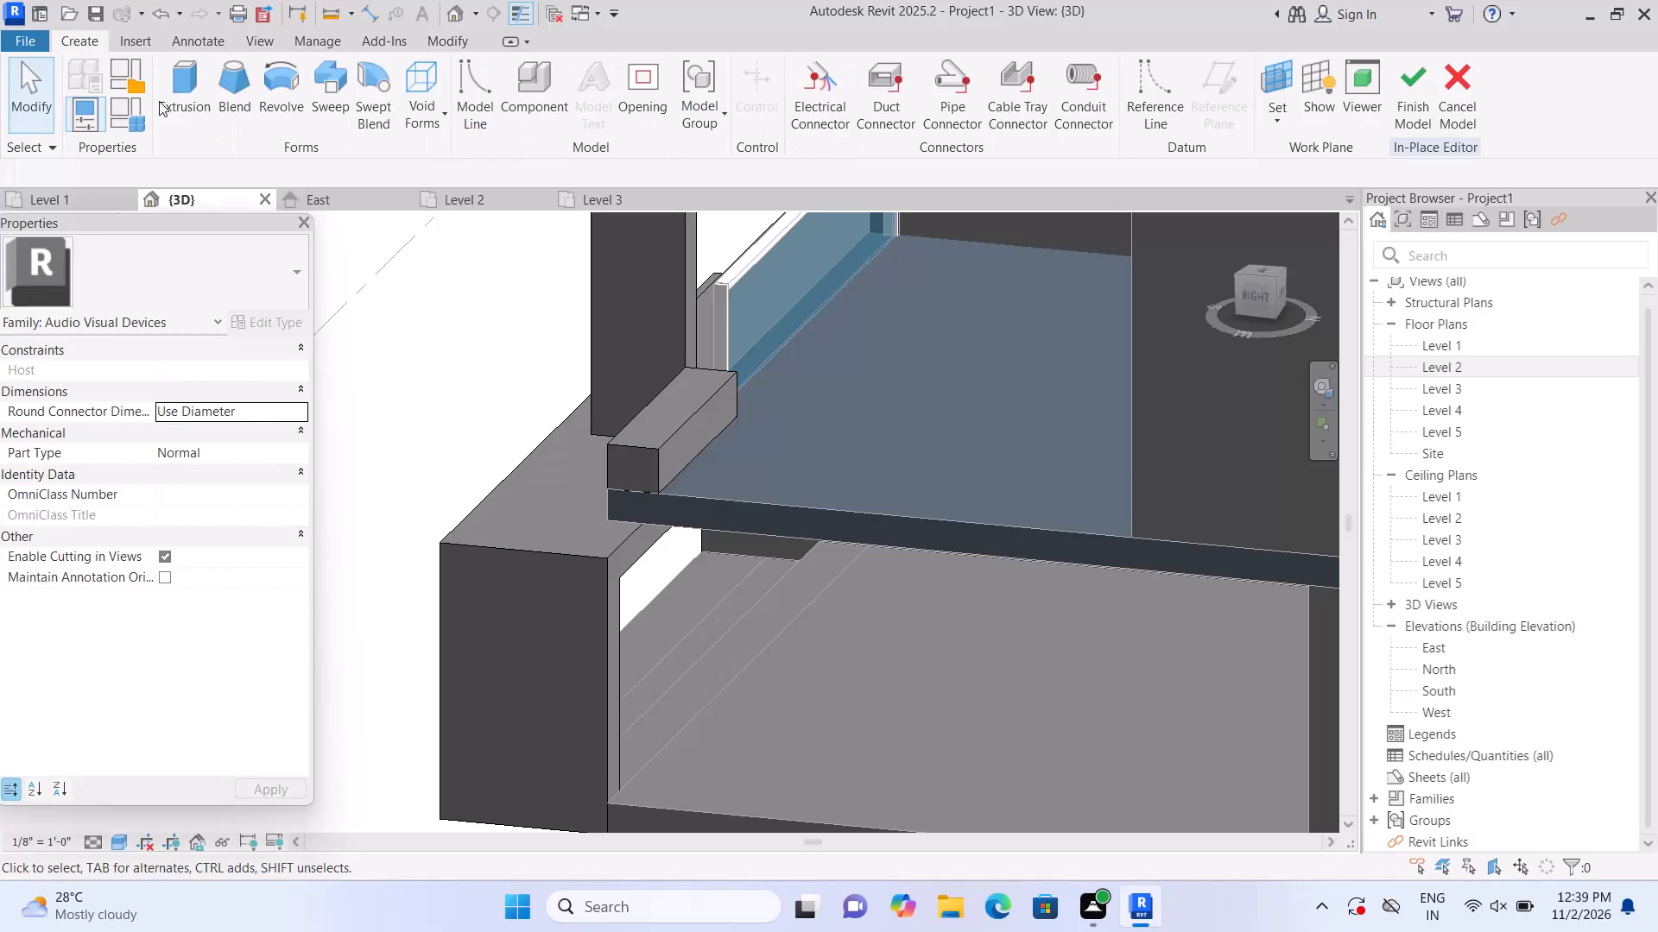
On the Level 2 slab's top face, sketch a 2' 3" wide rectangle from the low block along the adjoining open edge and finish the extrusion.
left_click(160, 104)
left_click(1117, 126)
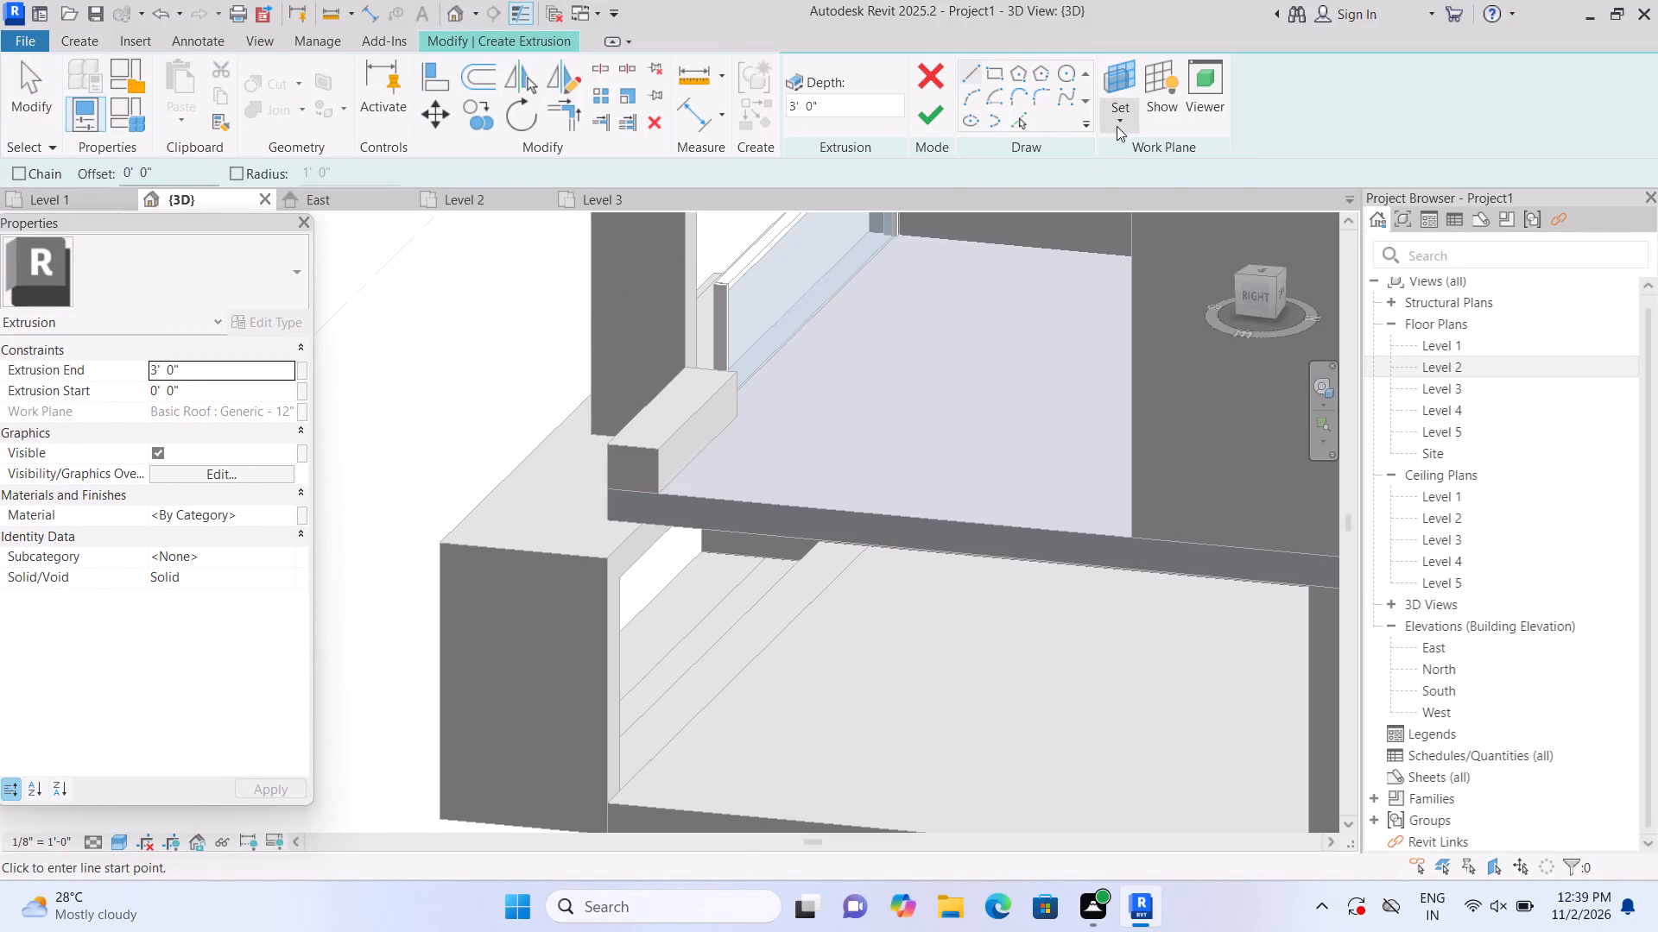
left_click(1133, 201)
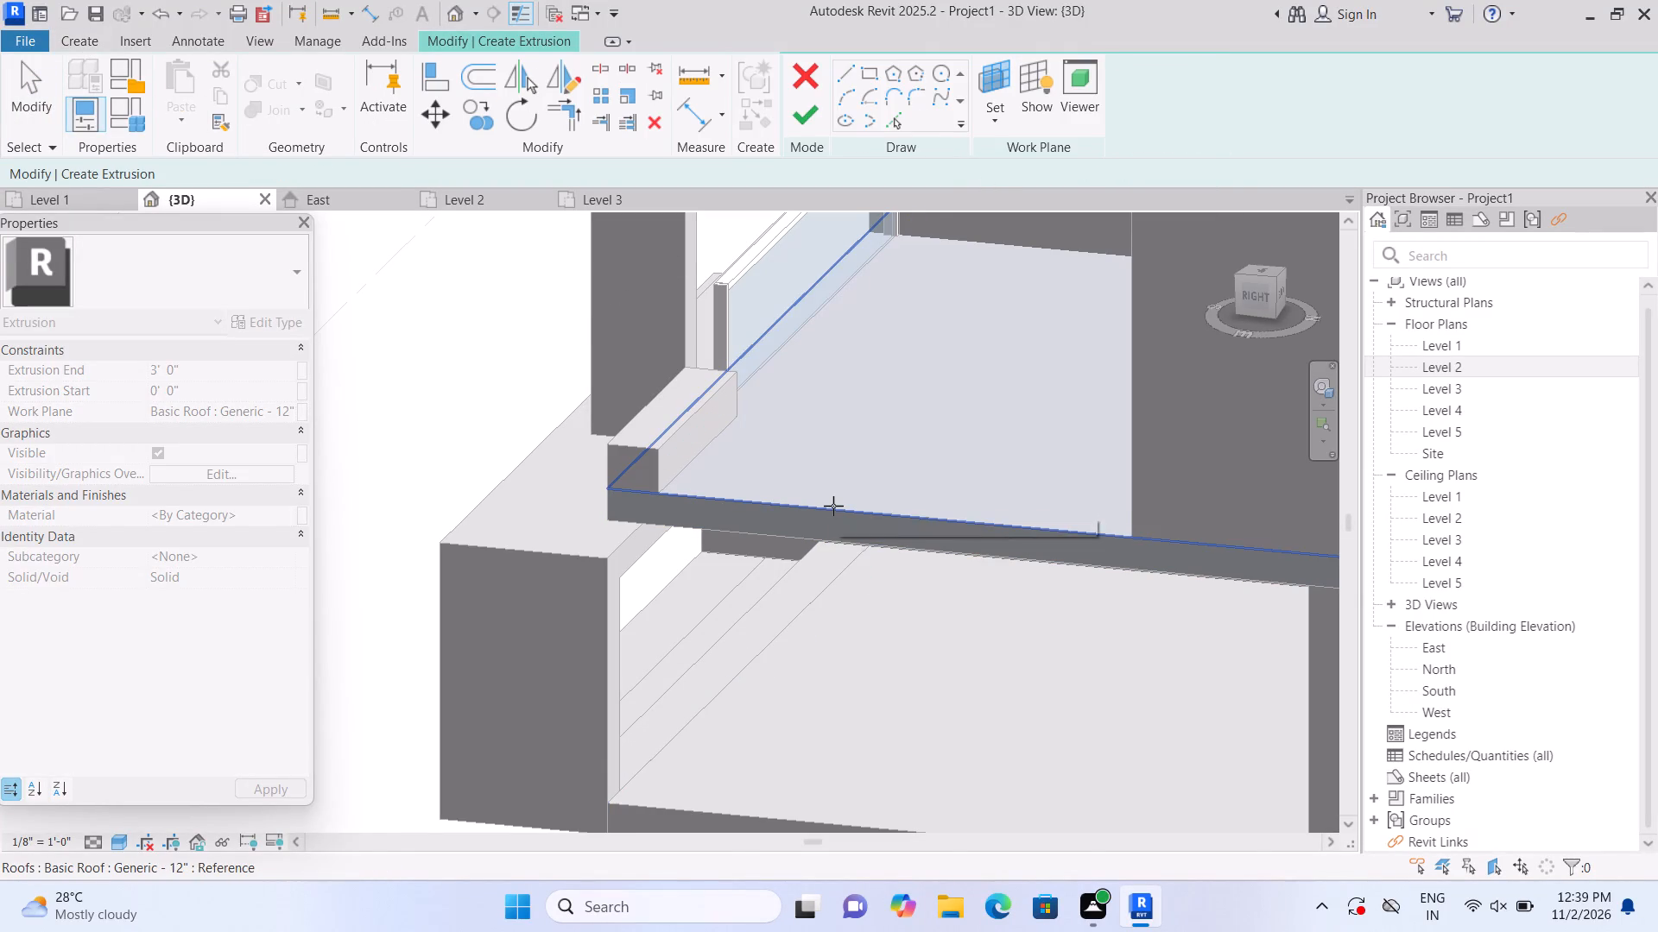
left_click(833, 506)
left_click(991, 72)
scroll(833, 422, "up", 1)
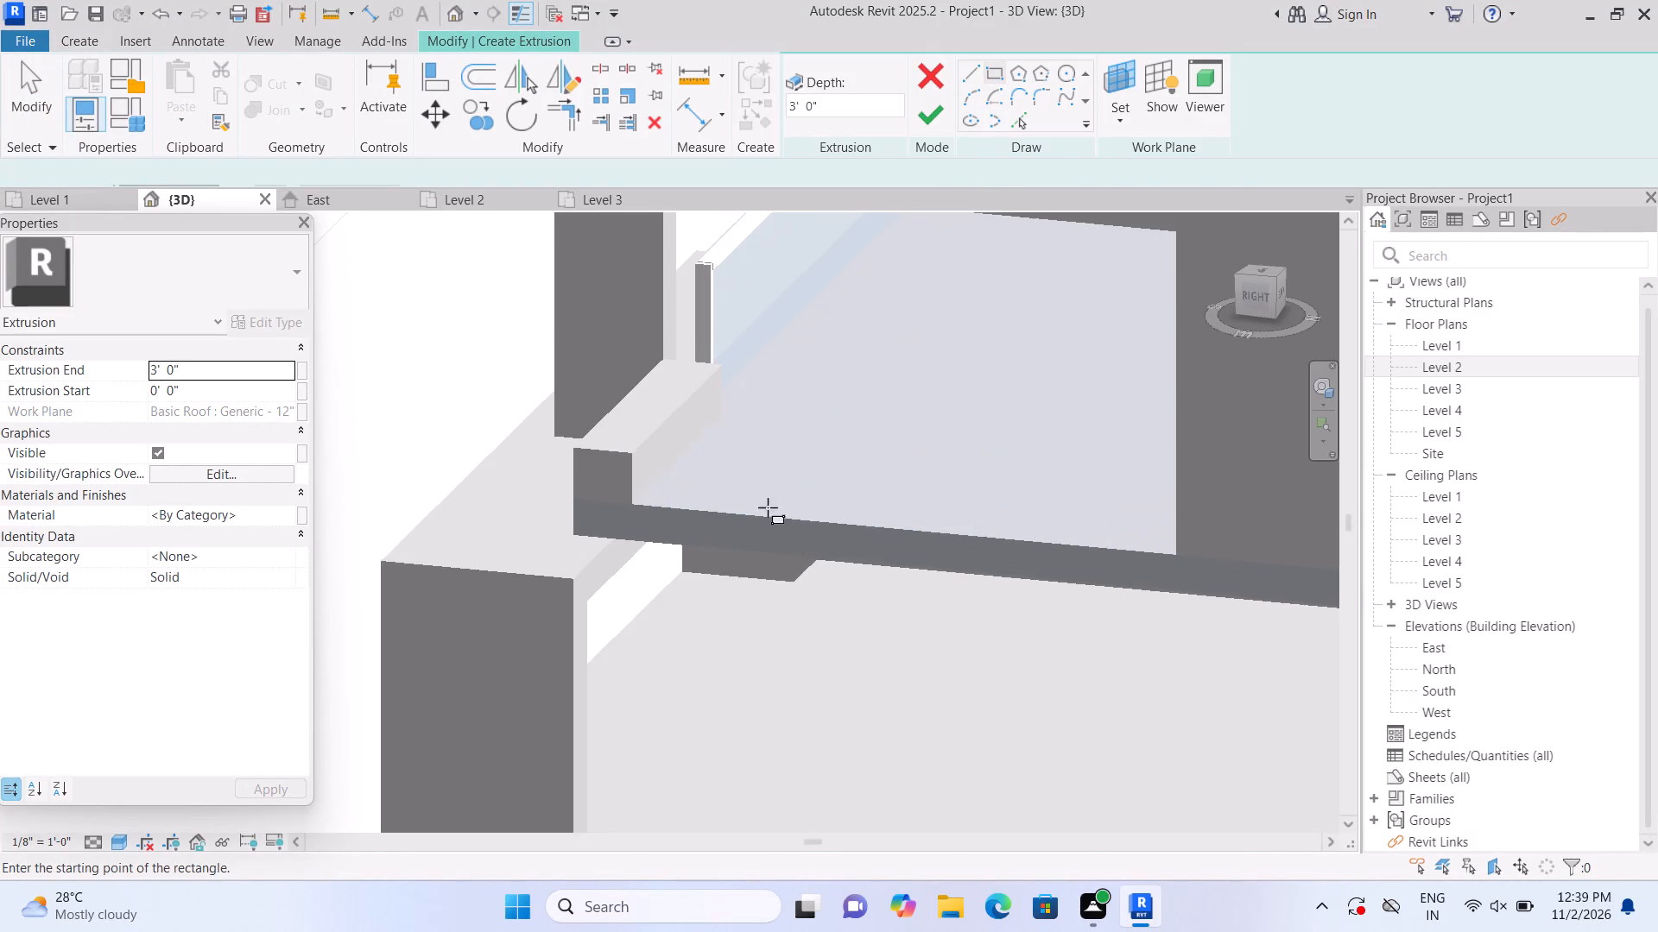
scroll(763, 513, "up", 2)
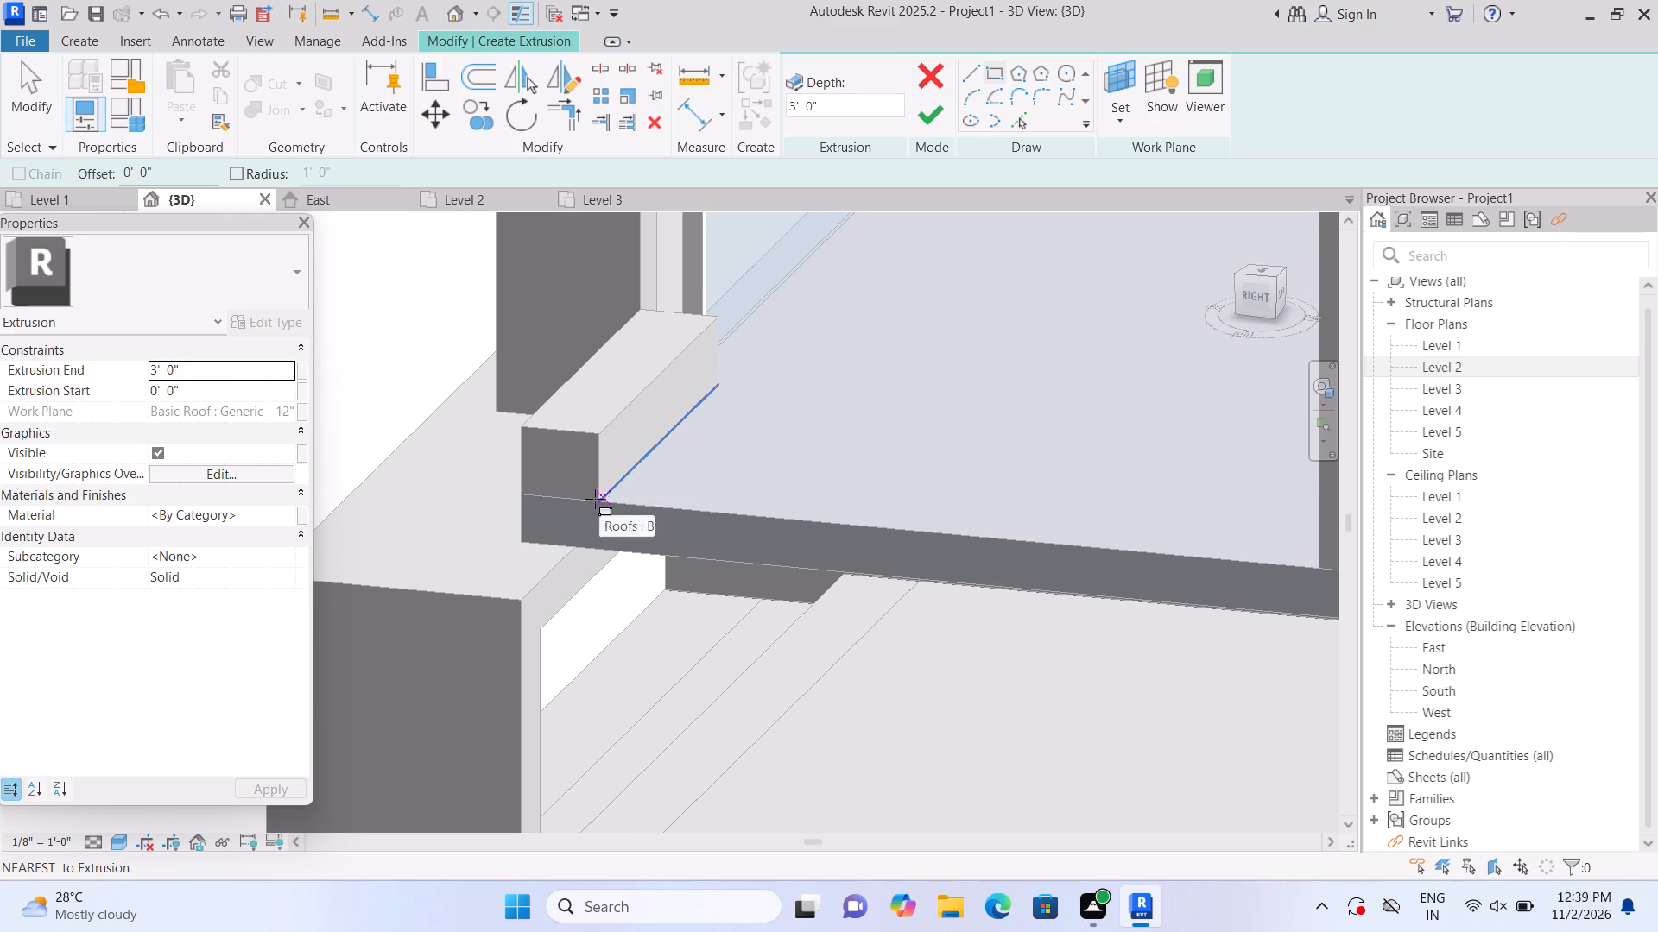
left_click(590, 503)
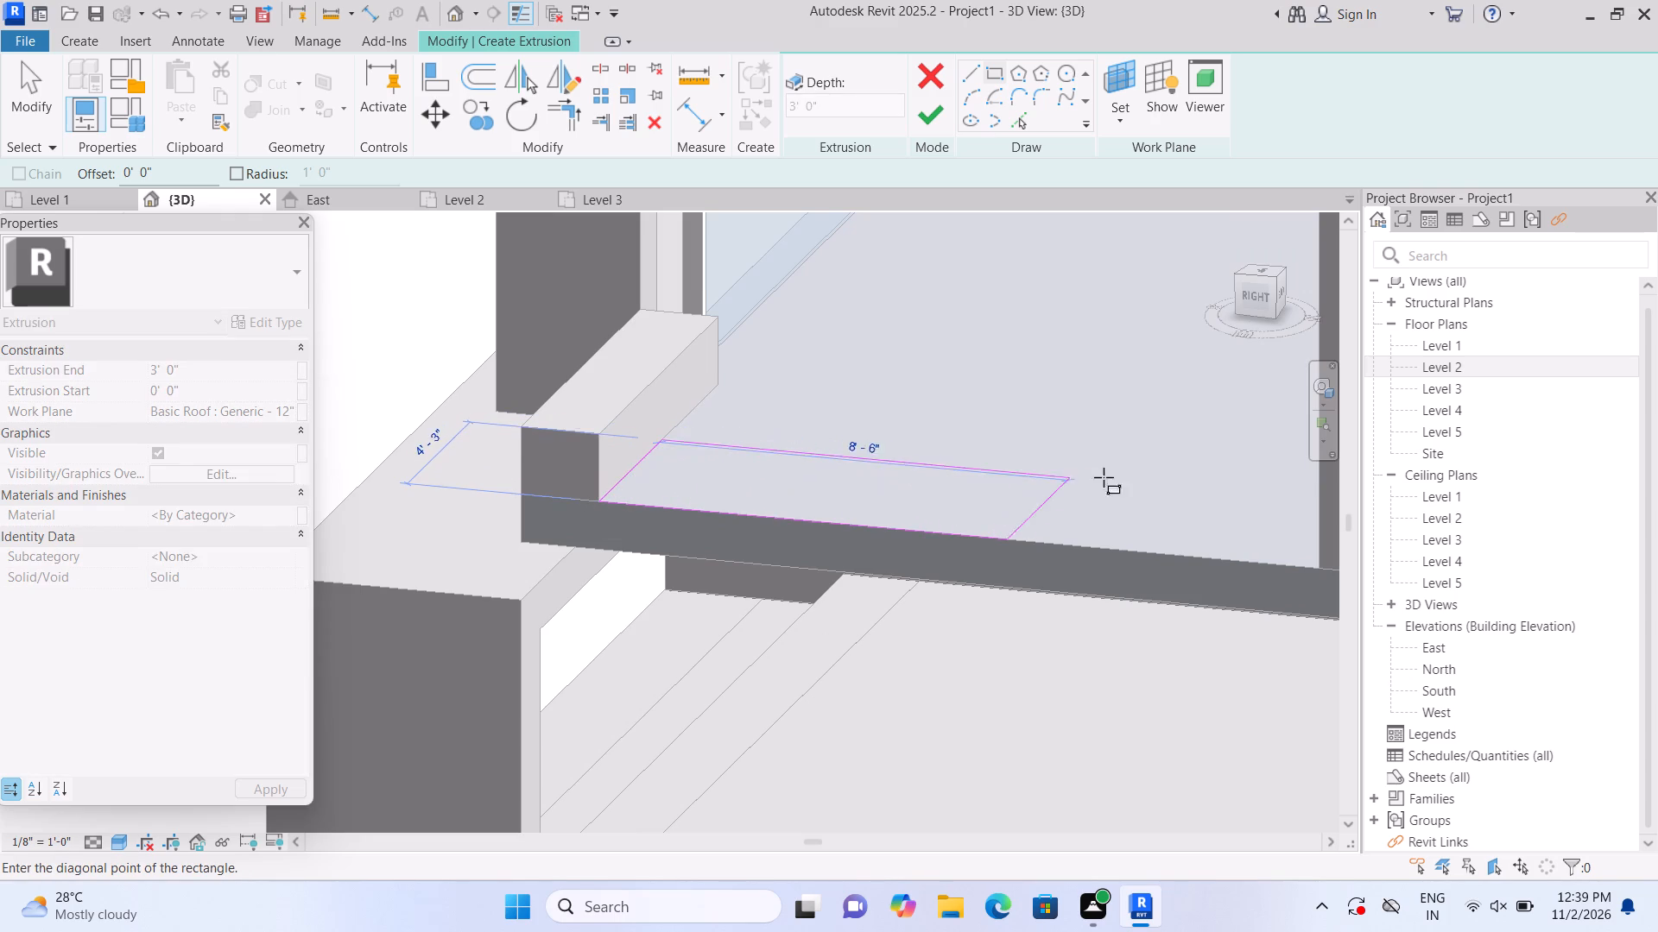
left_click(1292, 530)
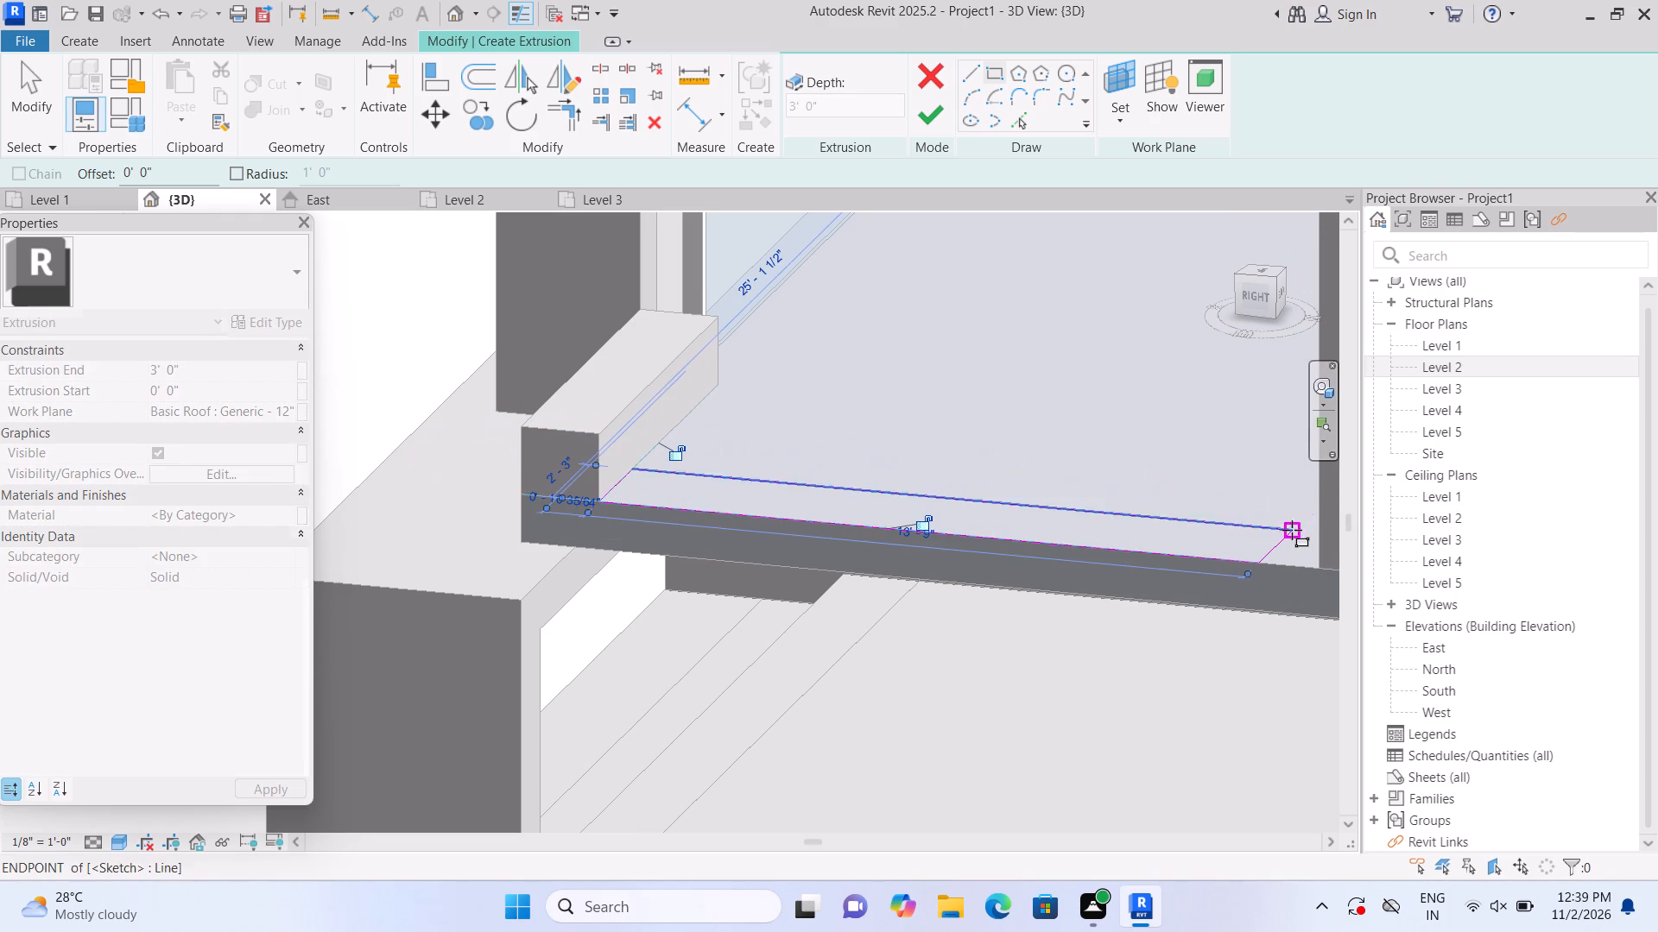
left_click(935, 116)
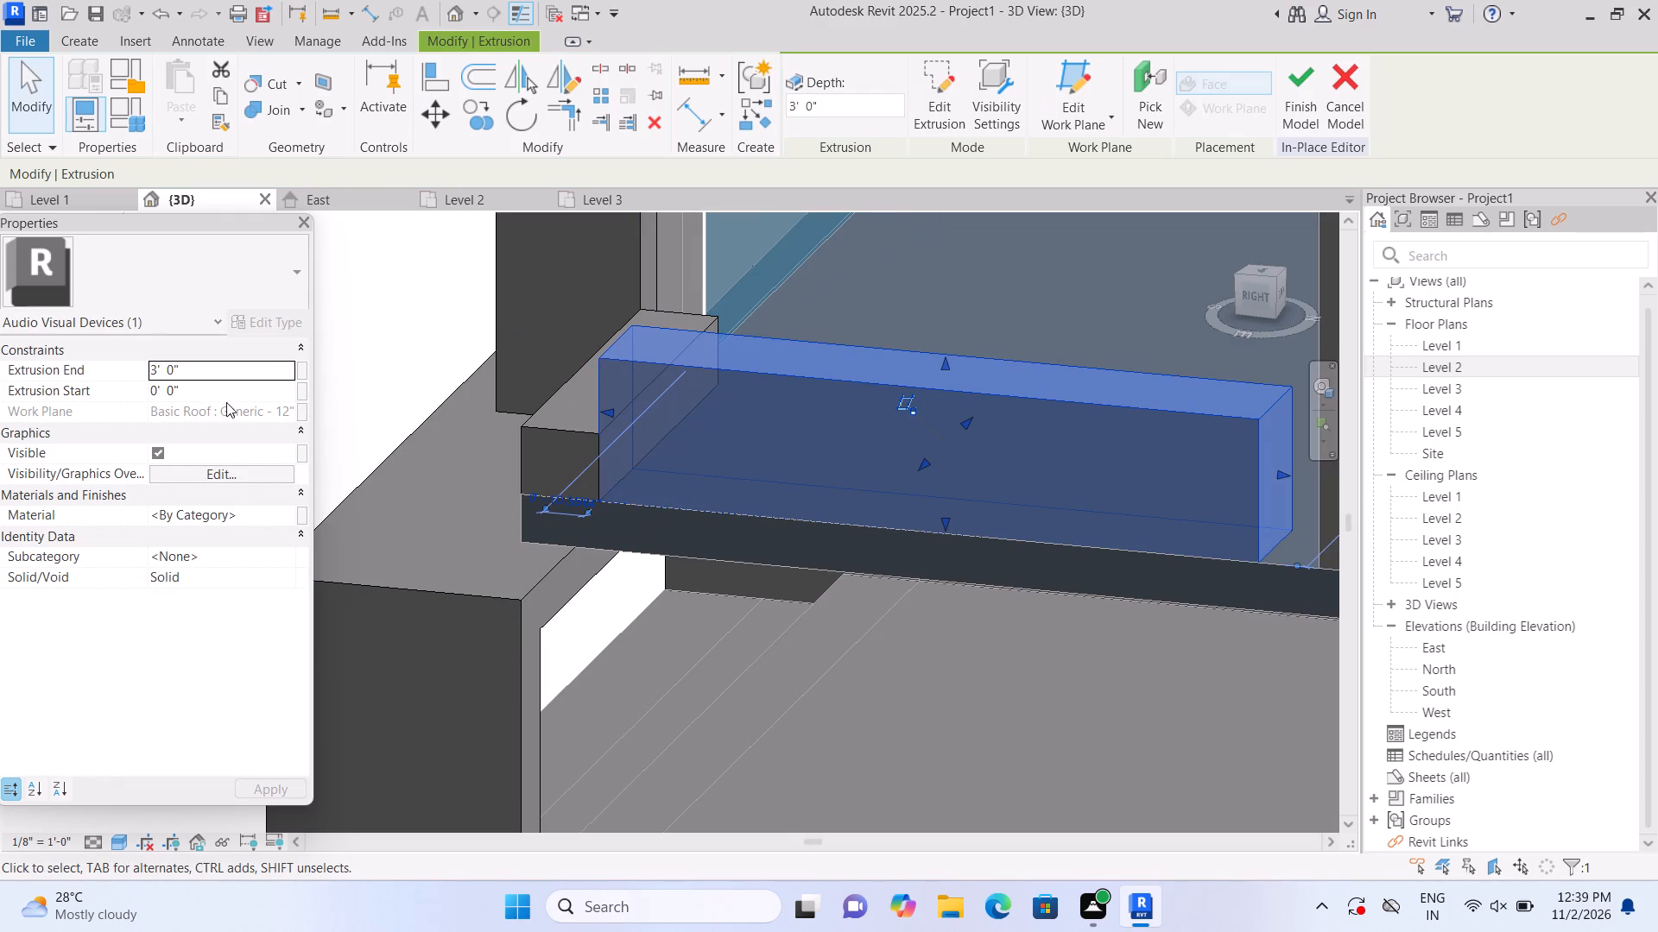
Set the new edge block's extrusion end to 1' 5".
left_click(263, 370)
key("BackSpace")
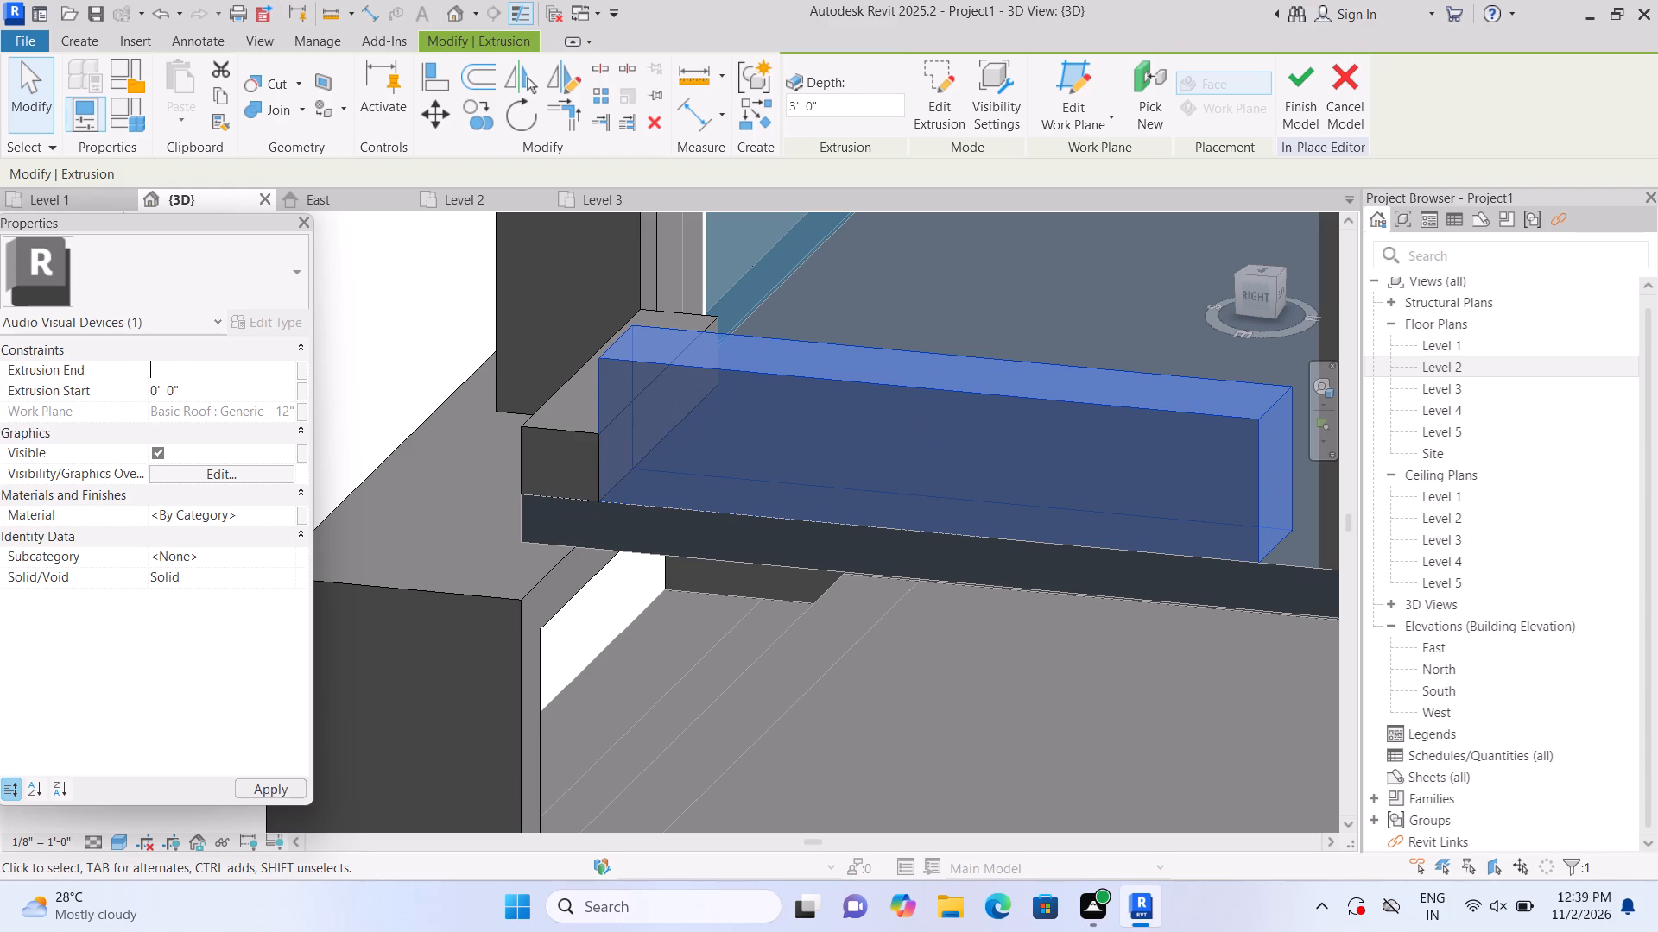
type("1'5\"")
key("Return")
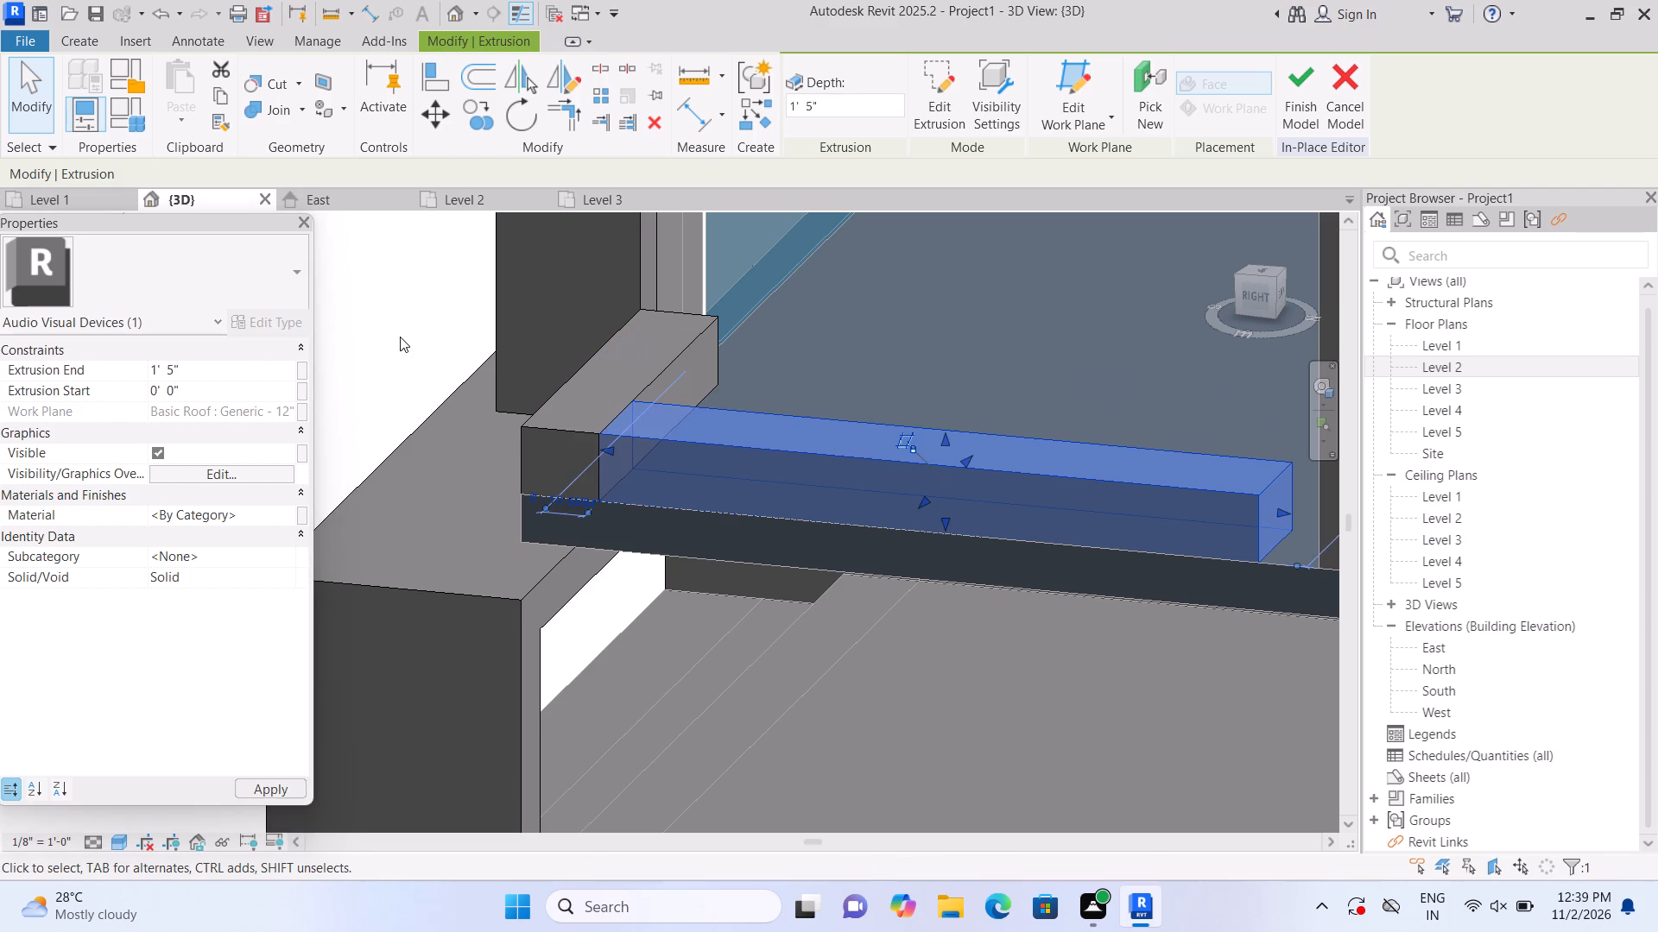
left_click(390, 343)
Stretch the free end of the new edge block along the slab edge to the adjacent building wall.
scroll(389, 343, "down", 3)
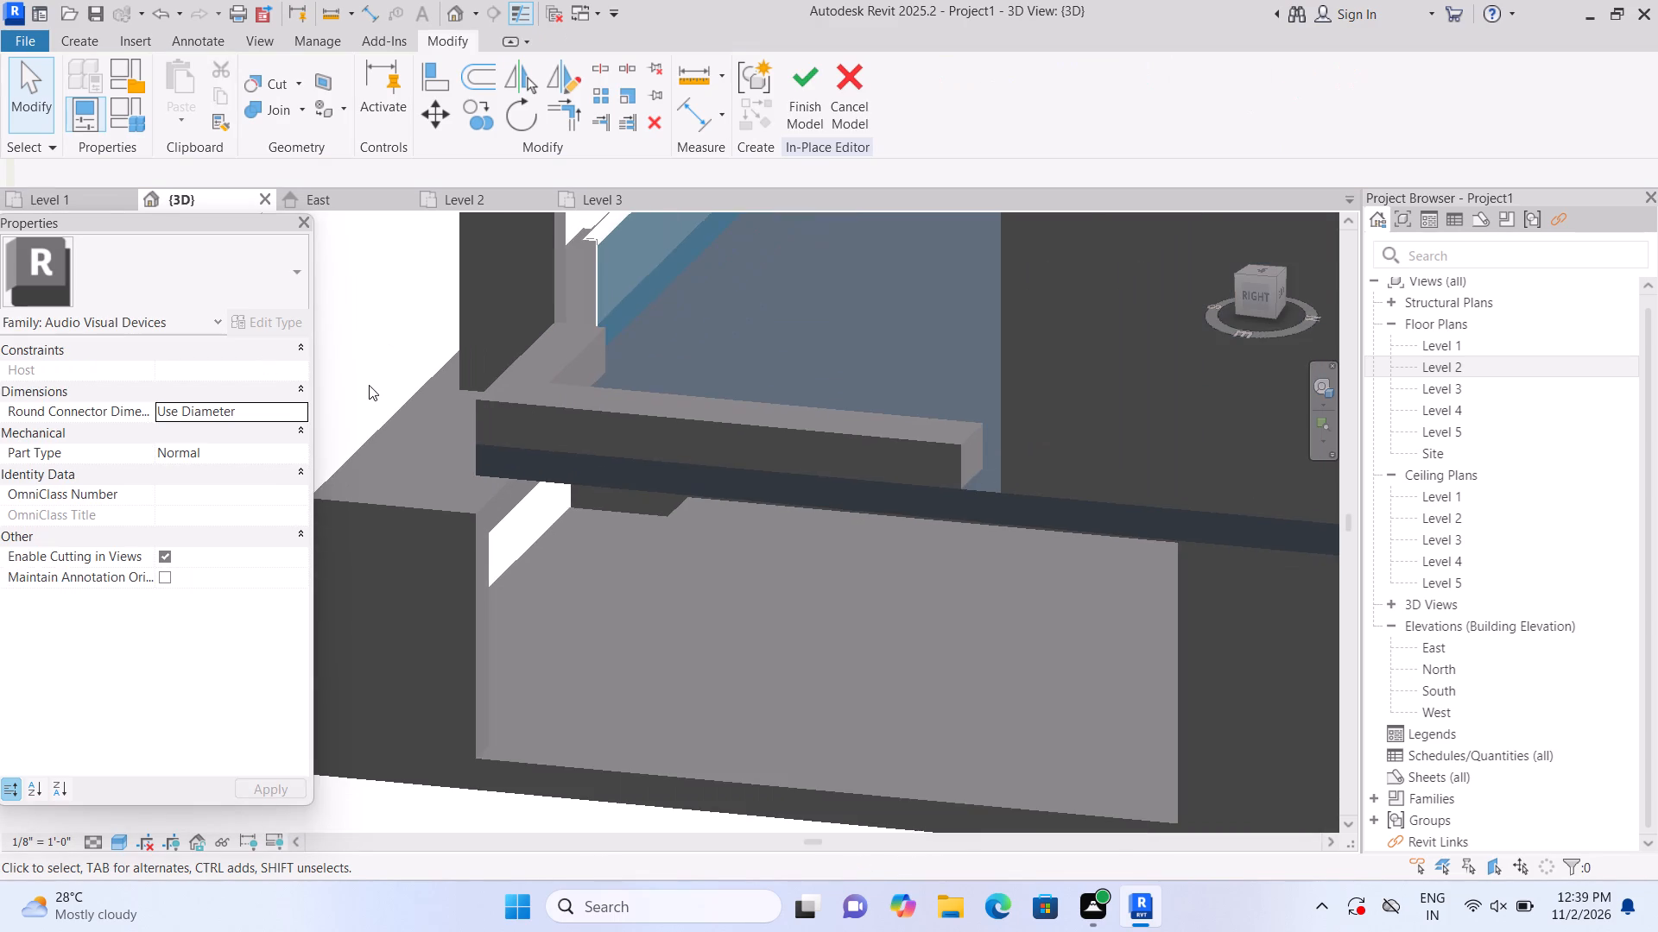
middle_click_drag(345, 386, 511, 421, "shift")
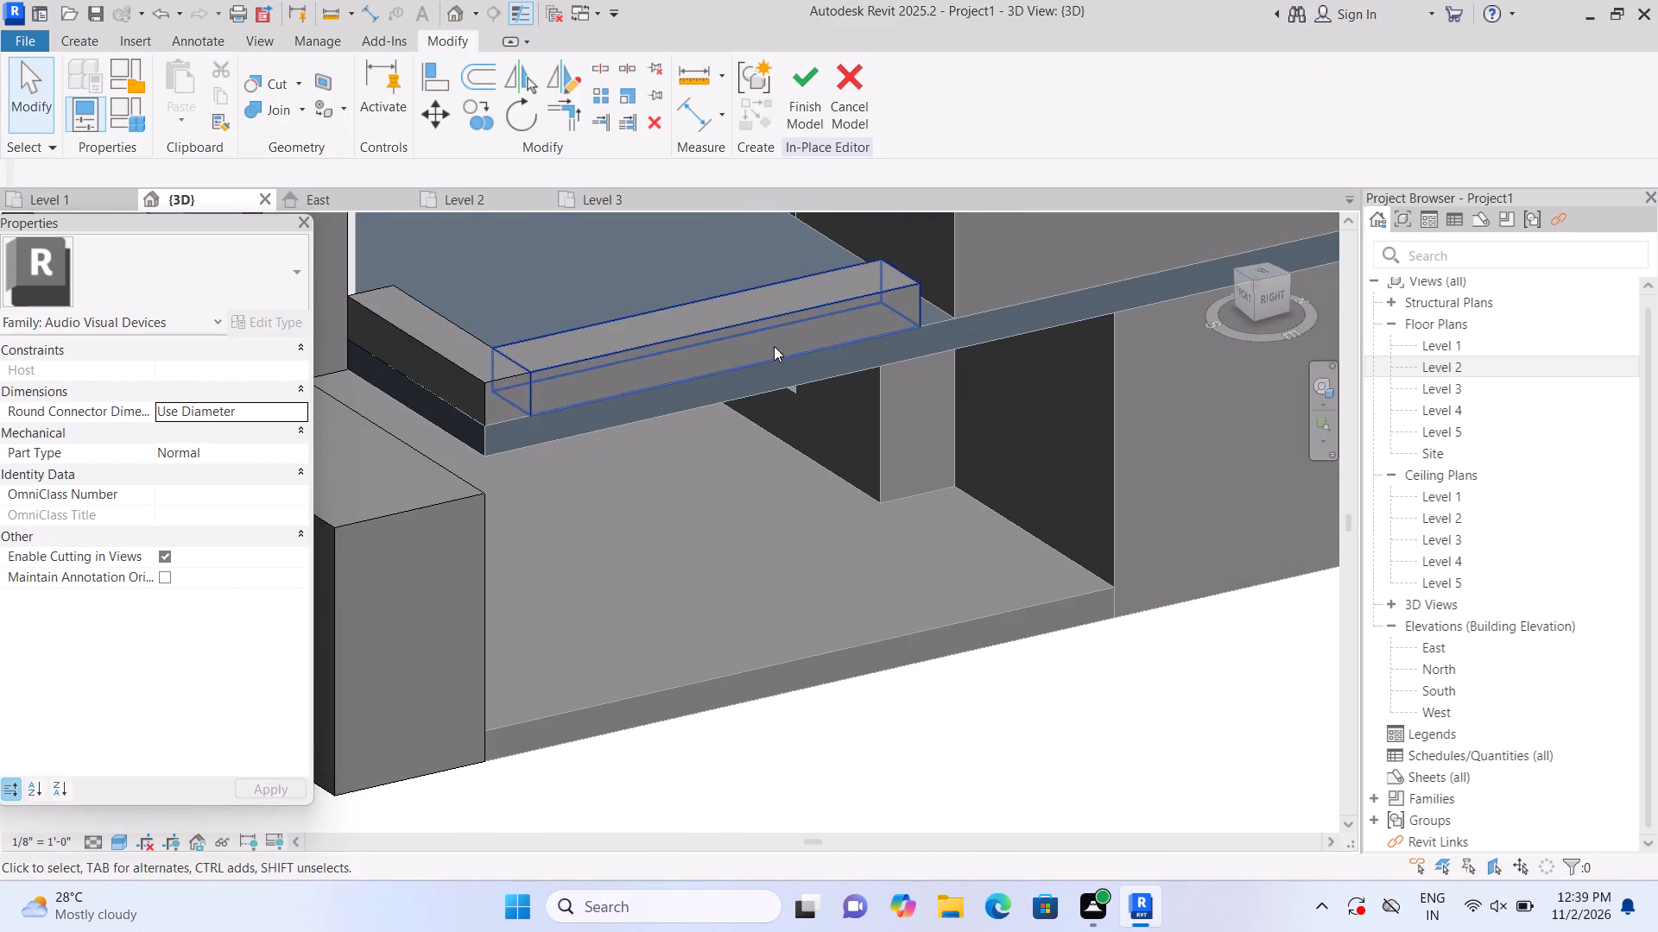
scroll(778, 333, "up", 1)
left_click(794, 343)
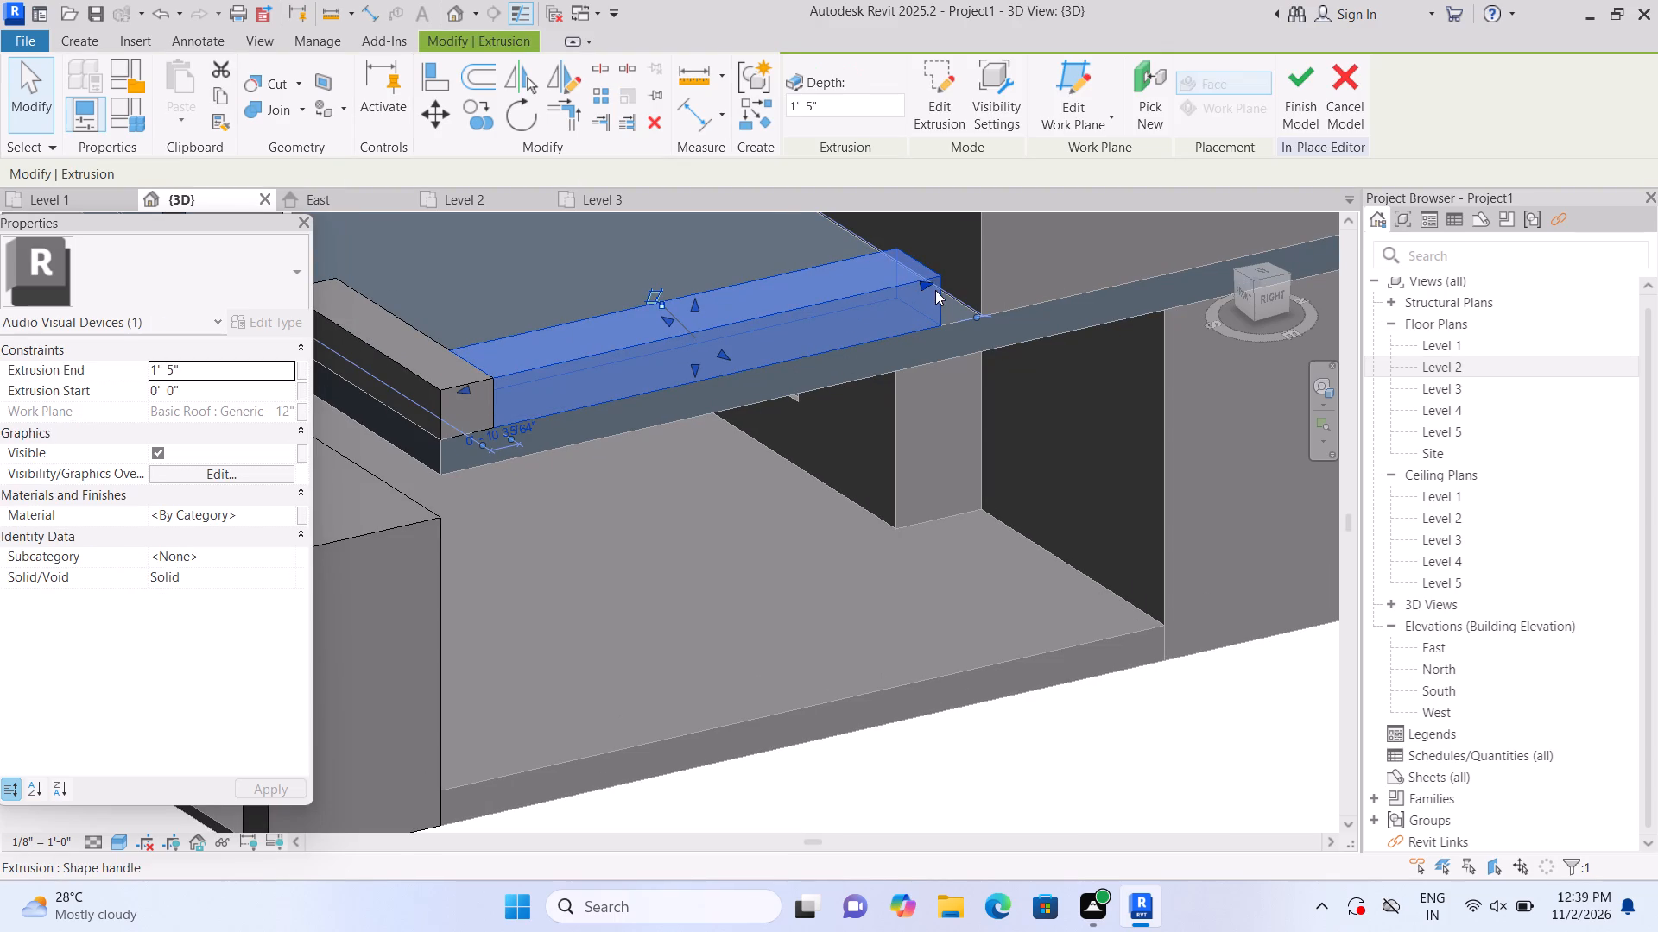
left_click_drag(926, 281, 970, 275)
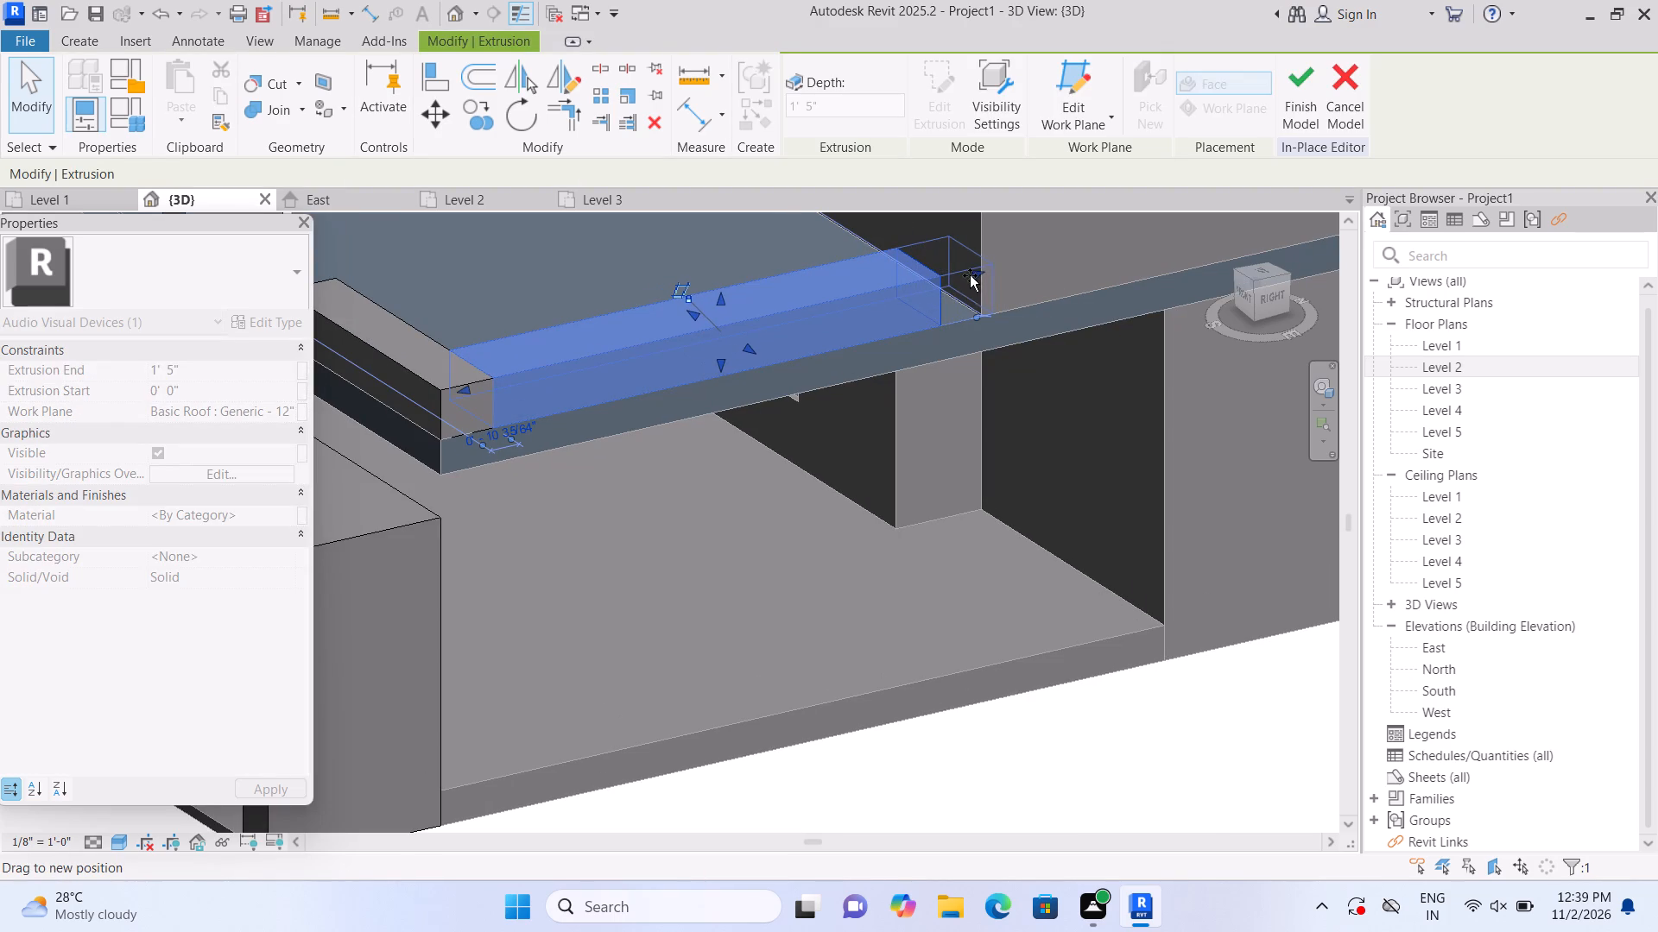
left_click_drag(970, 275, 959, 280)
left_click(1120, 721)
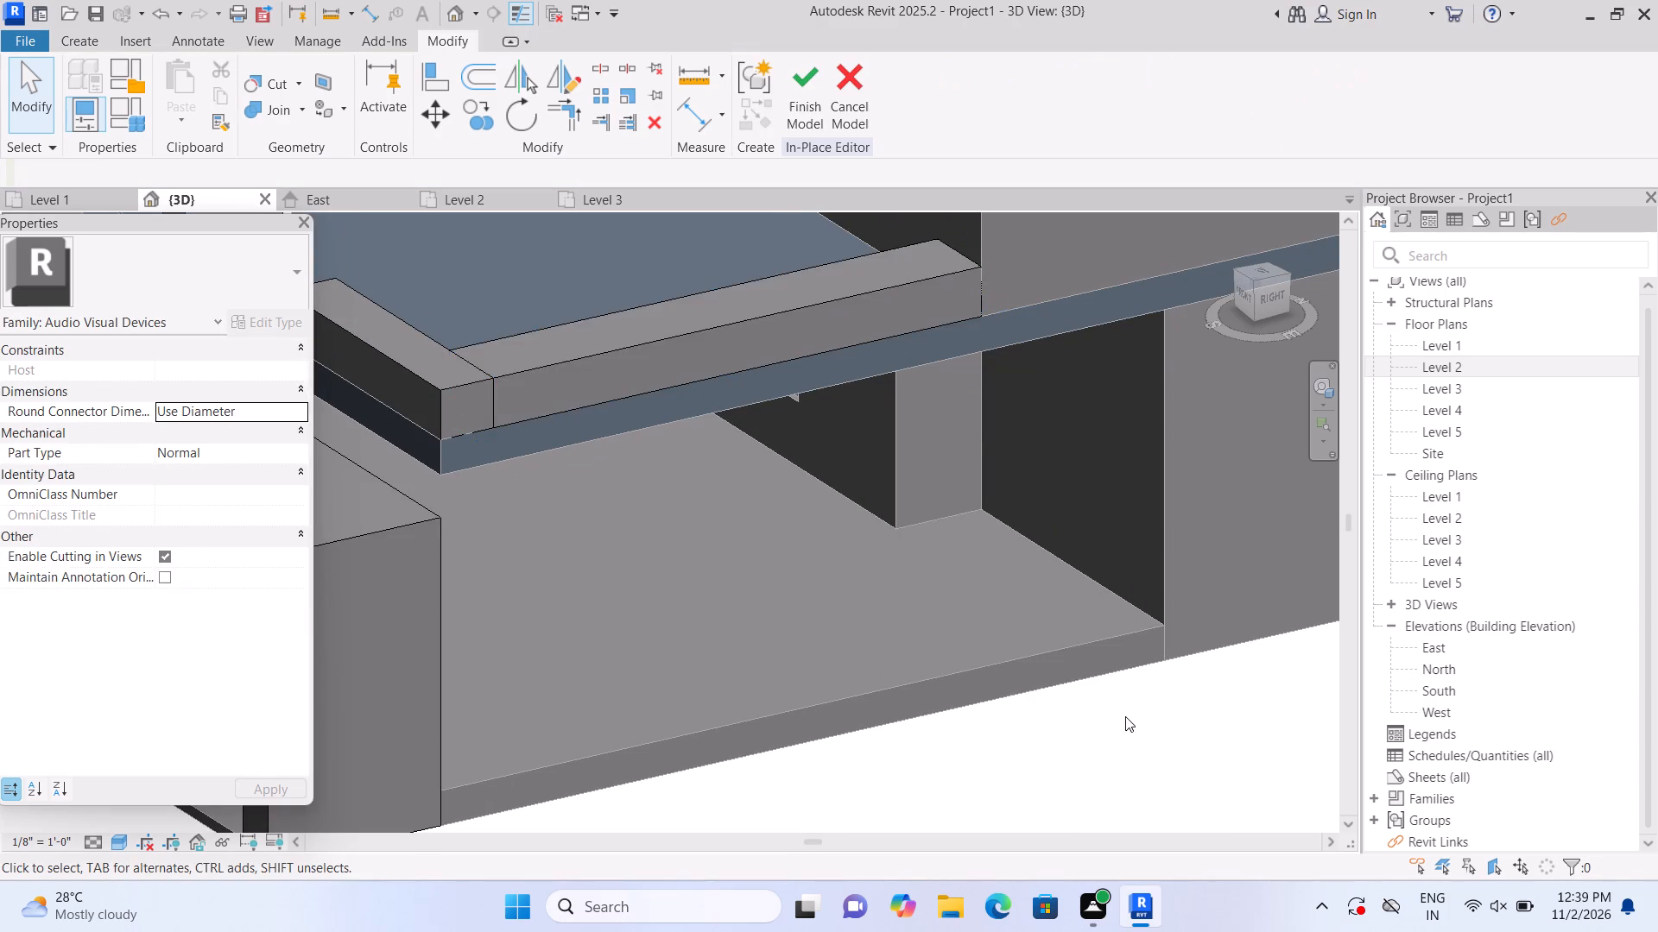
Join the geometry of the two low parapet blocks where they meet at the slab corner.
scroll(1125, 708, "down", 5)
scroll(1085, 651, "up", 2)
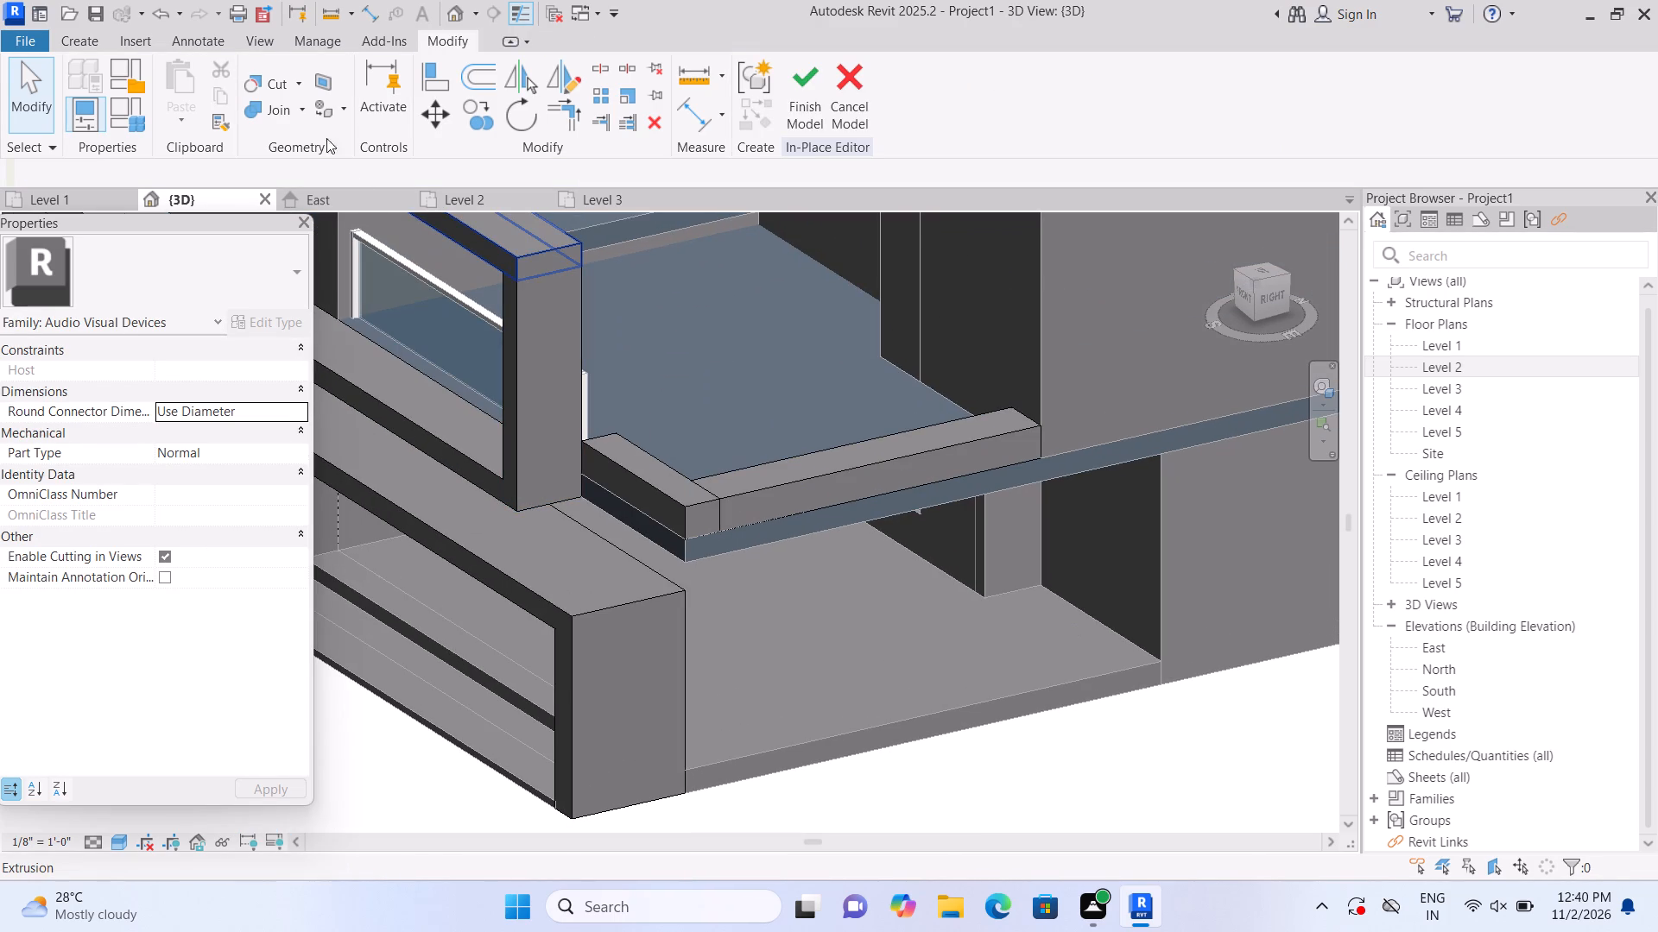
left_click(302, 105)
left_click(303, 138)
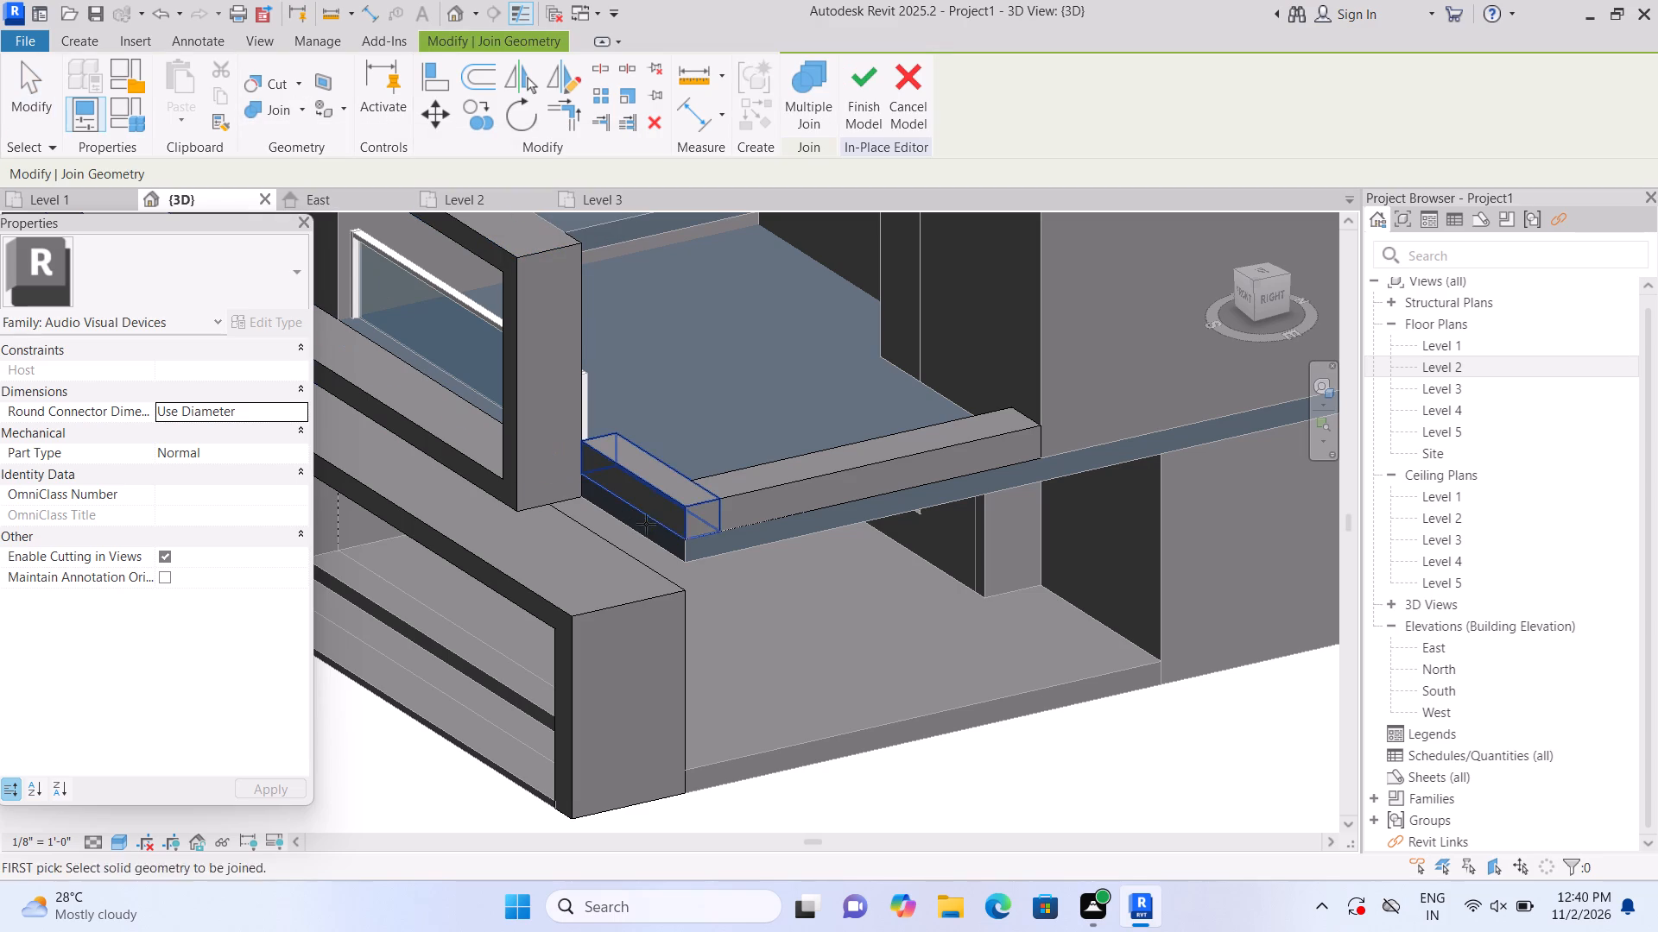
left_click(736, 516)
left_click(678, 511)
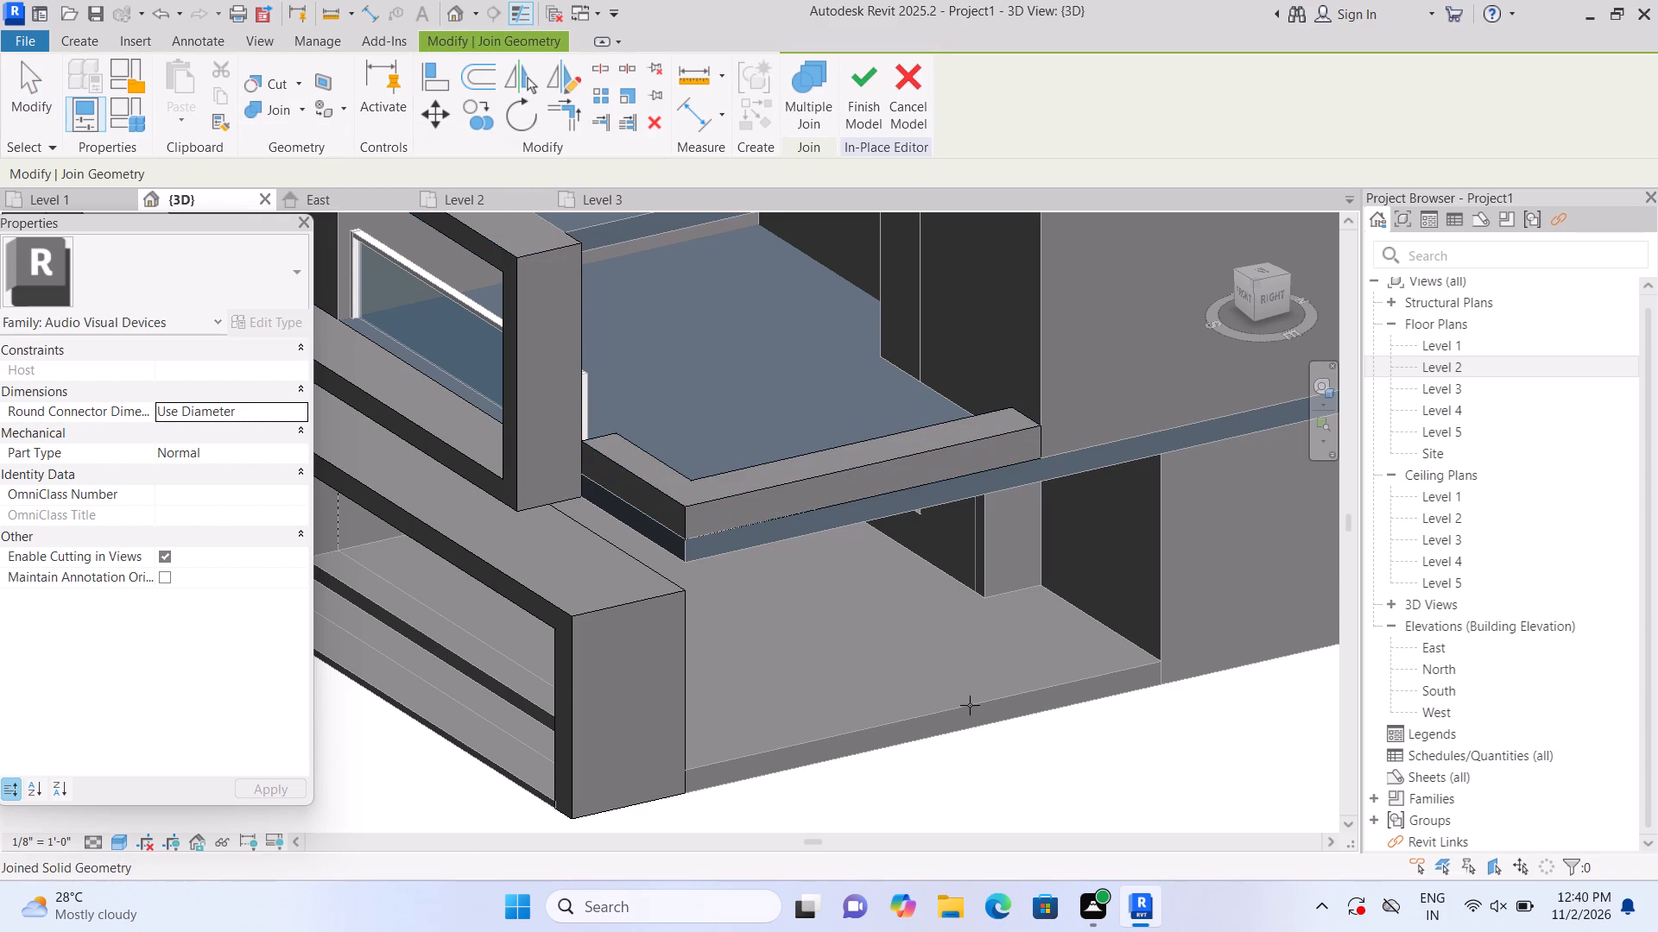
Open the Level 2 floor plan and finish the in-place model.
scroll(970, 705, "down", 5)
scroll(990, 717, "up", 2)
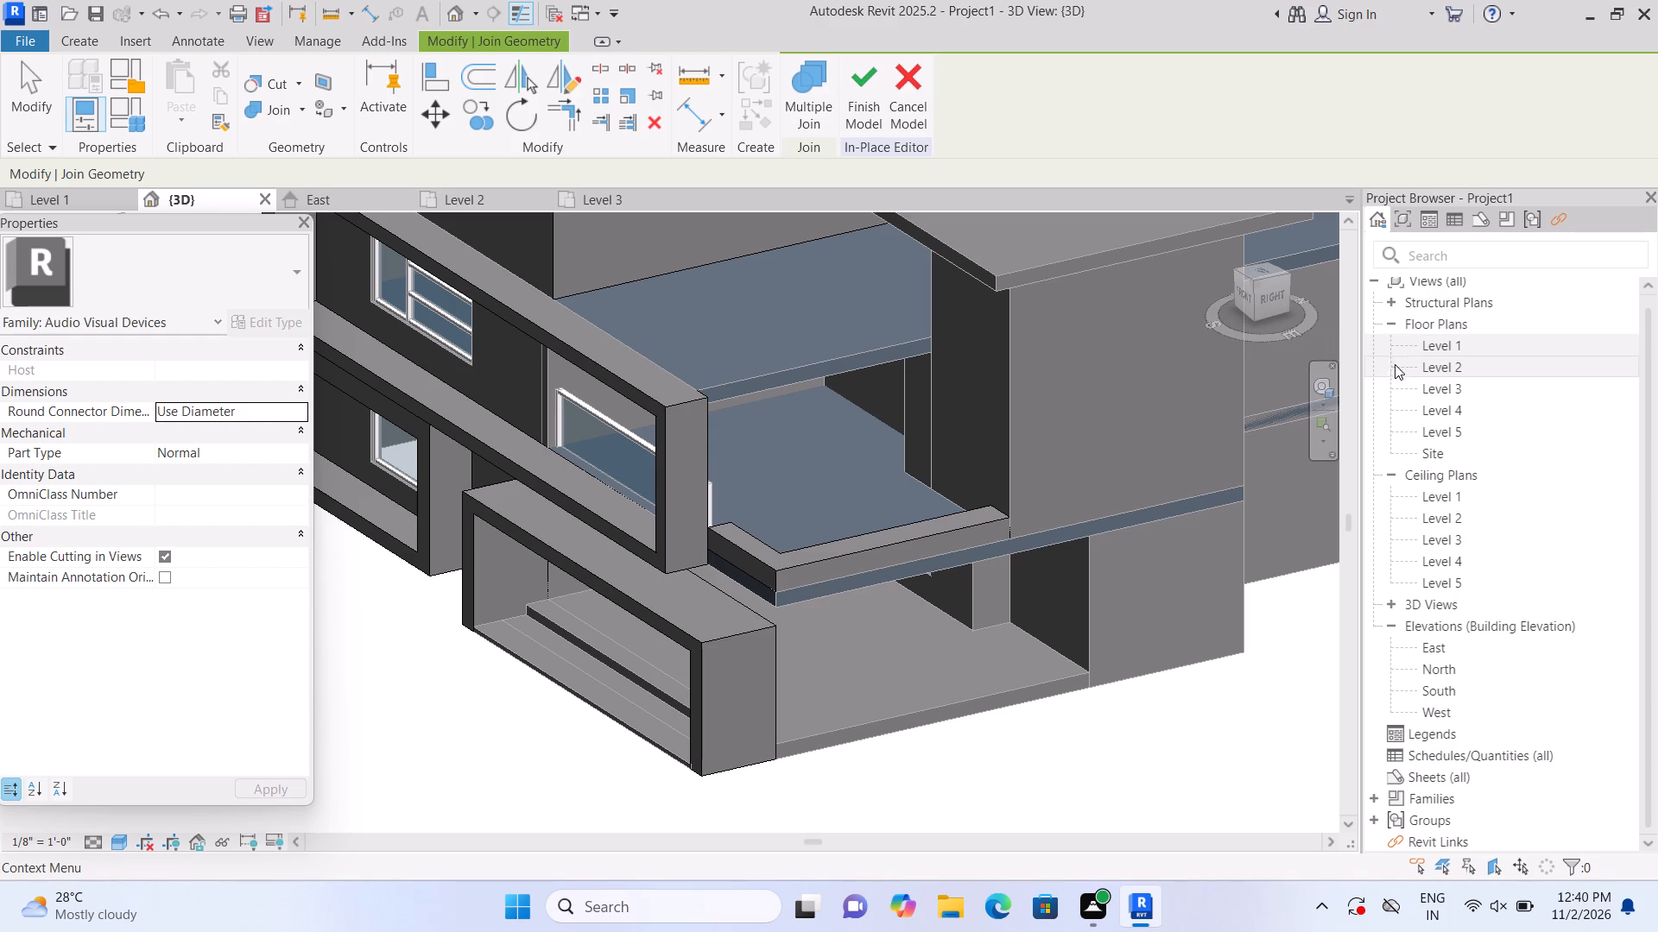
double_click(1425, 369)
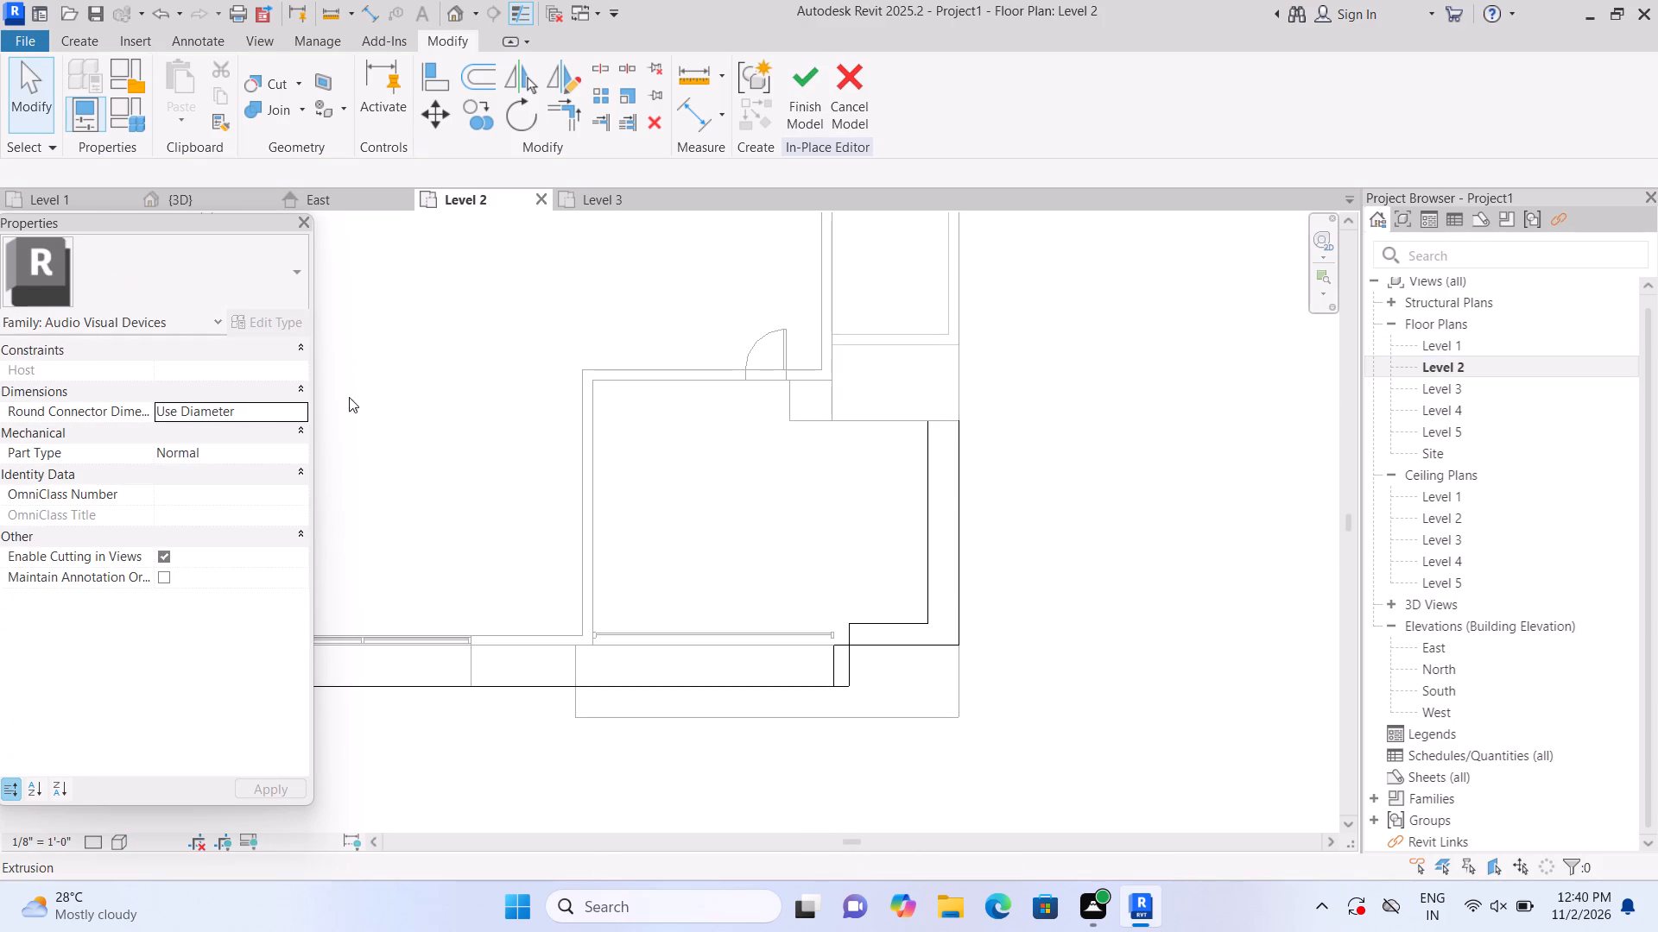
left_click(60, 36)
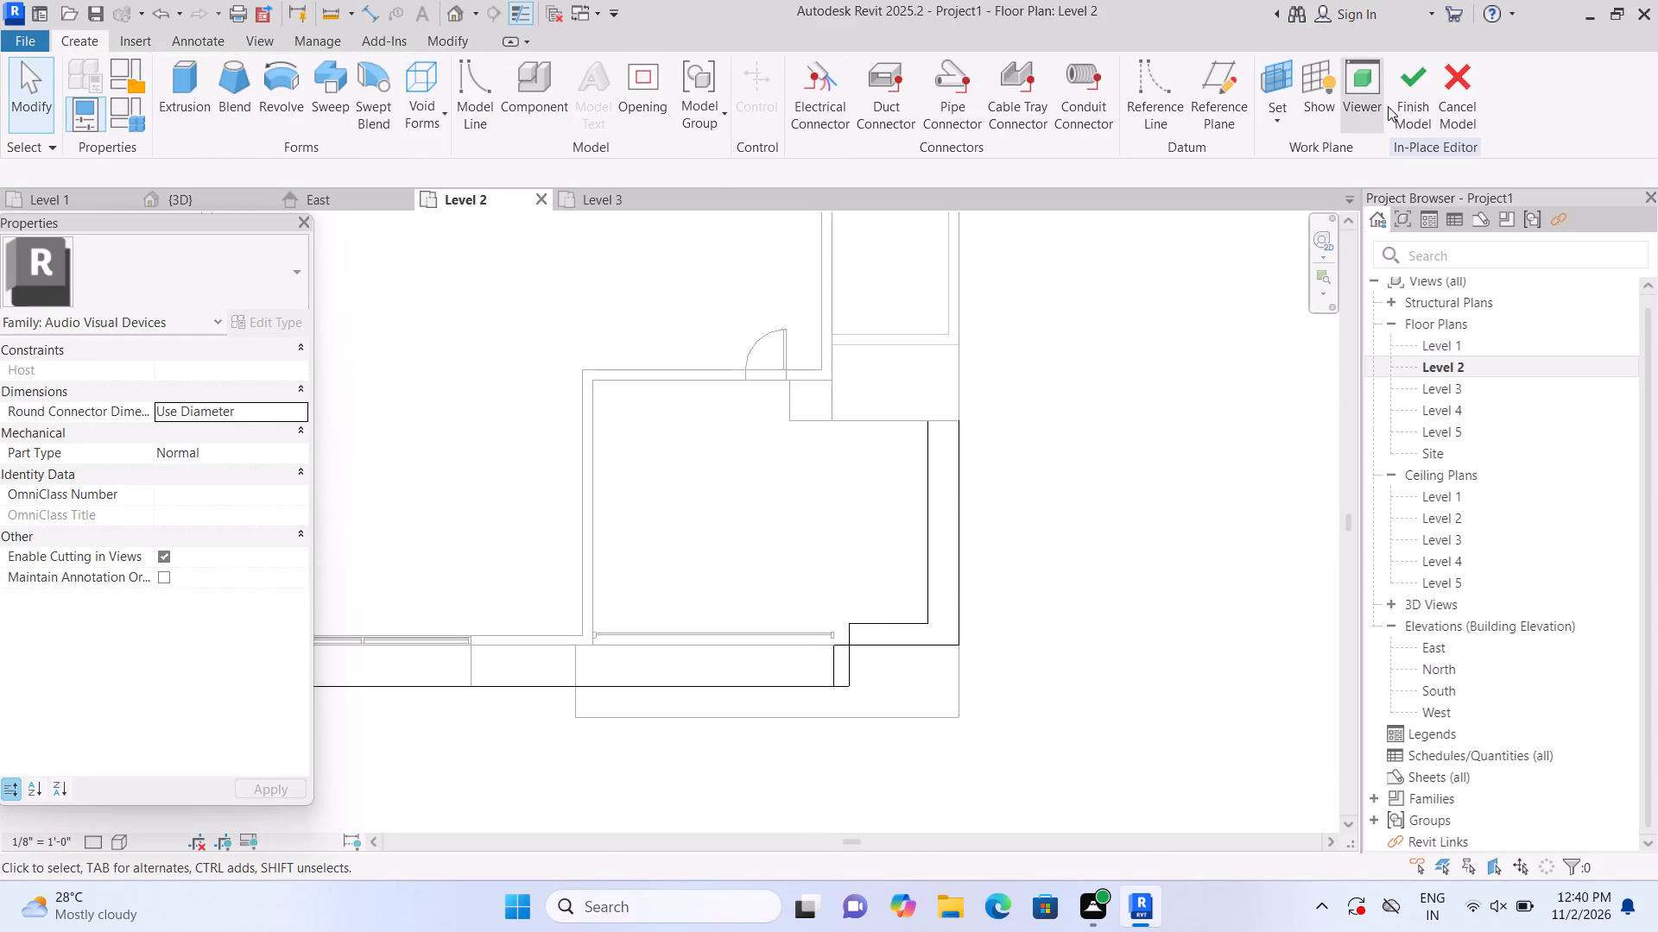
left_click(1411, 103)
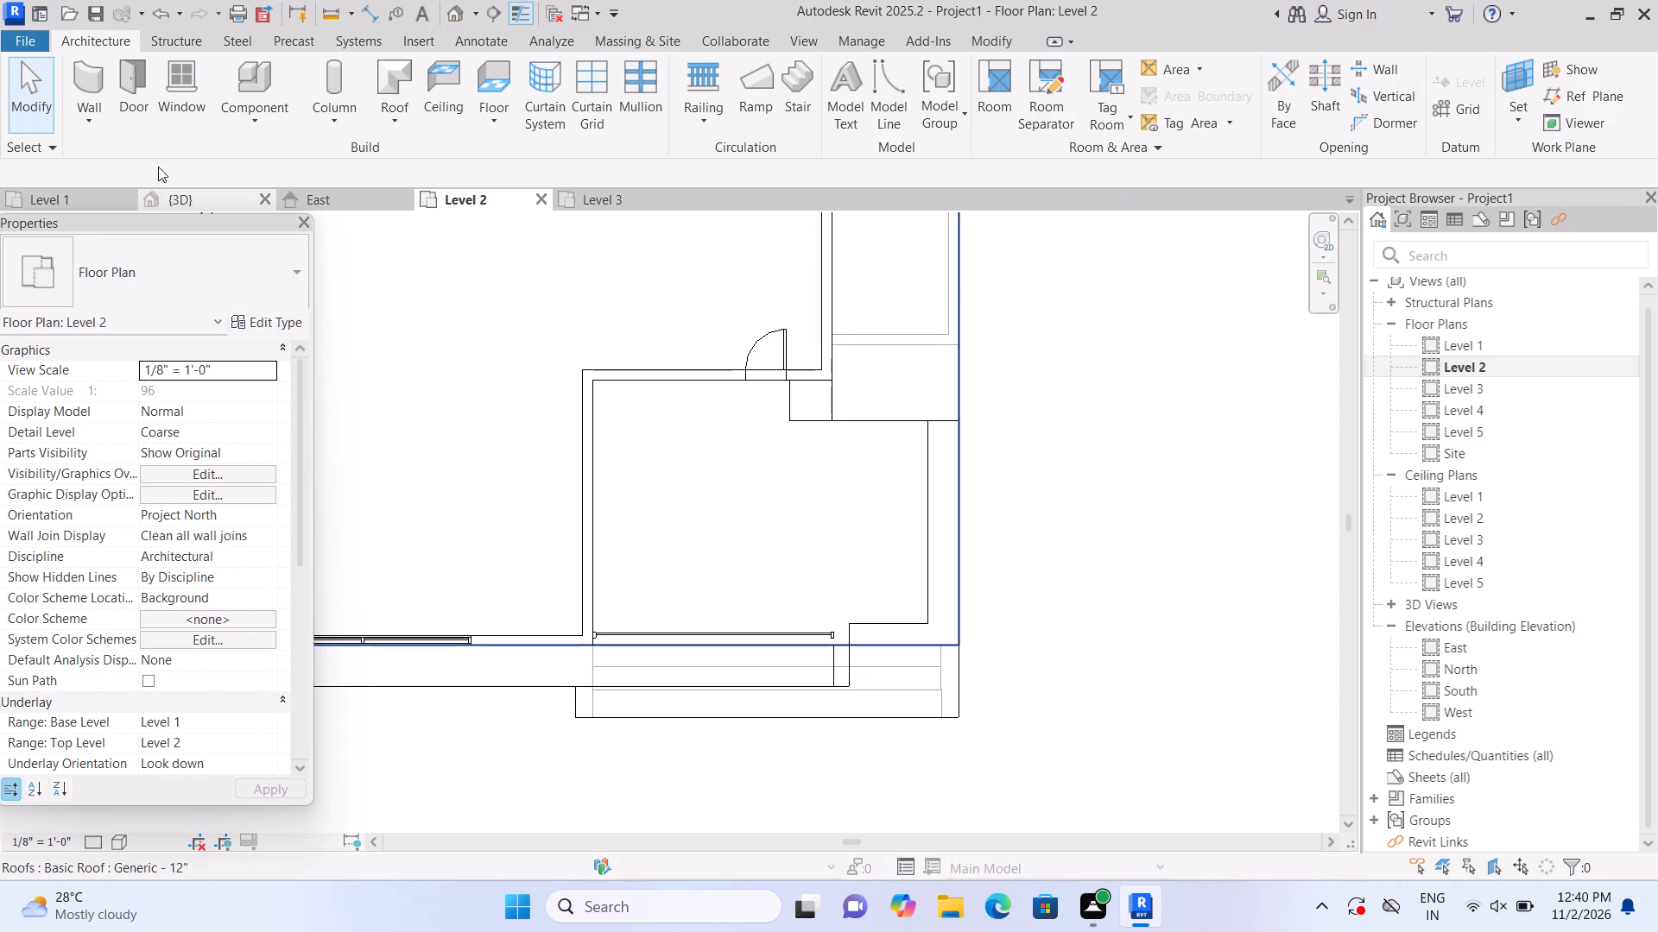
Draw Curtain Wall 1 segments, 7' 0" and about 15' 10" long, along the middle of the L-shaped parapet on Level 2.
left_click(95, 83)
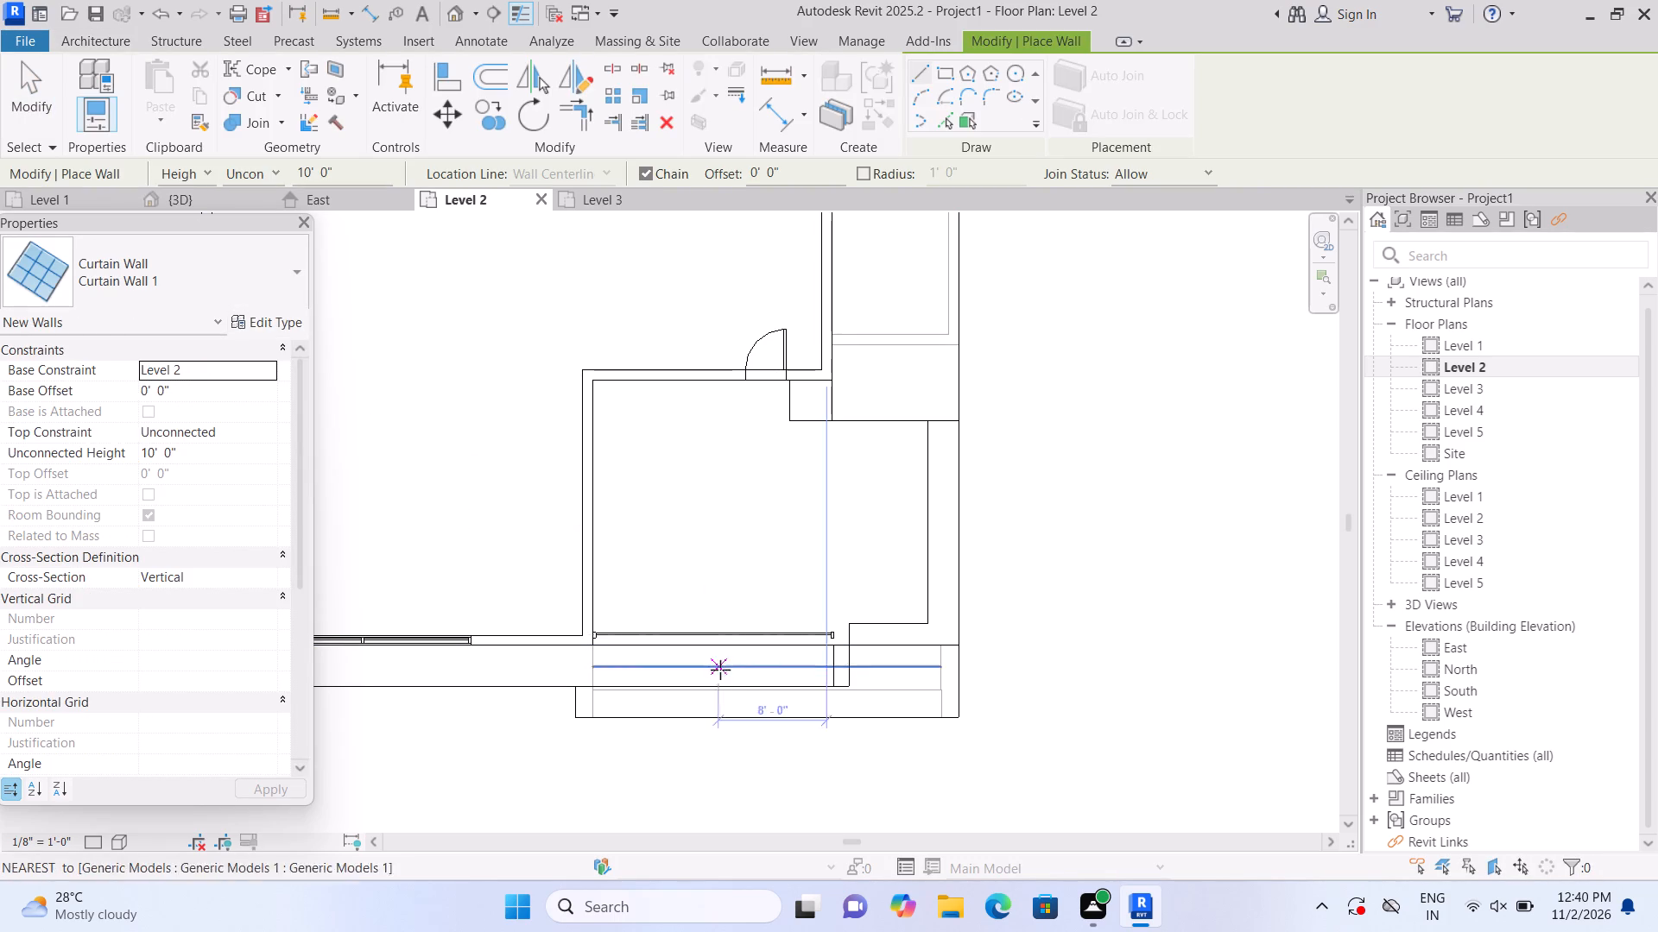
scroll(809, 696, "up", 2)
scroll(881, 641, "up", 1)
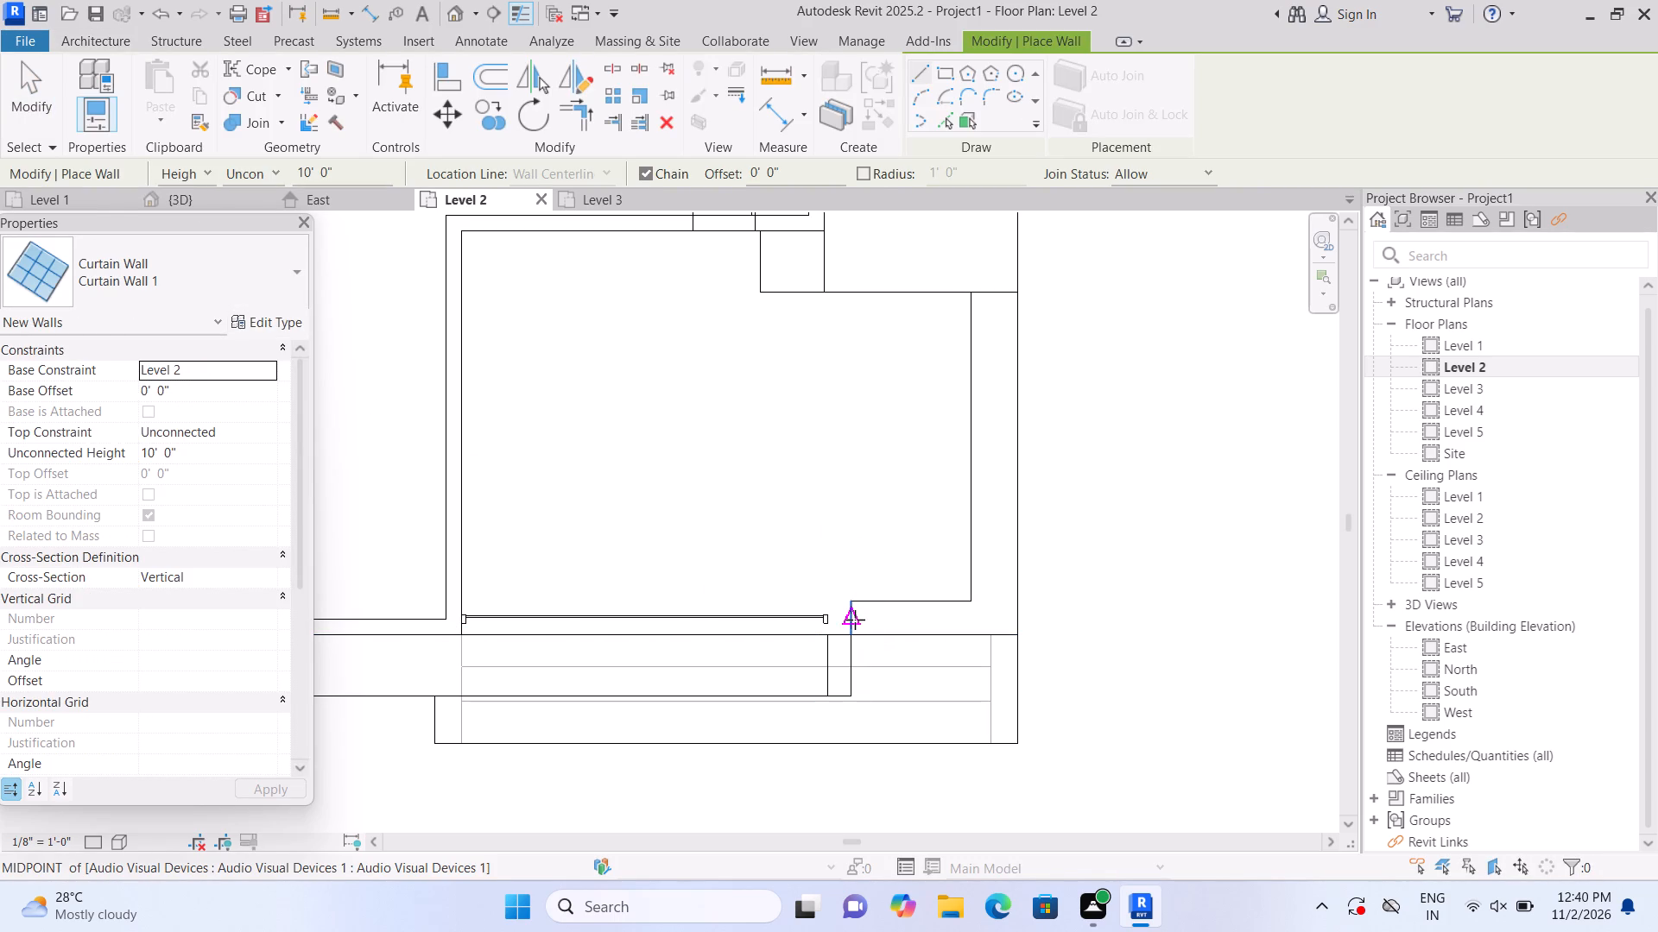
left_click(855, 620)
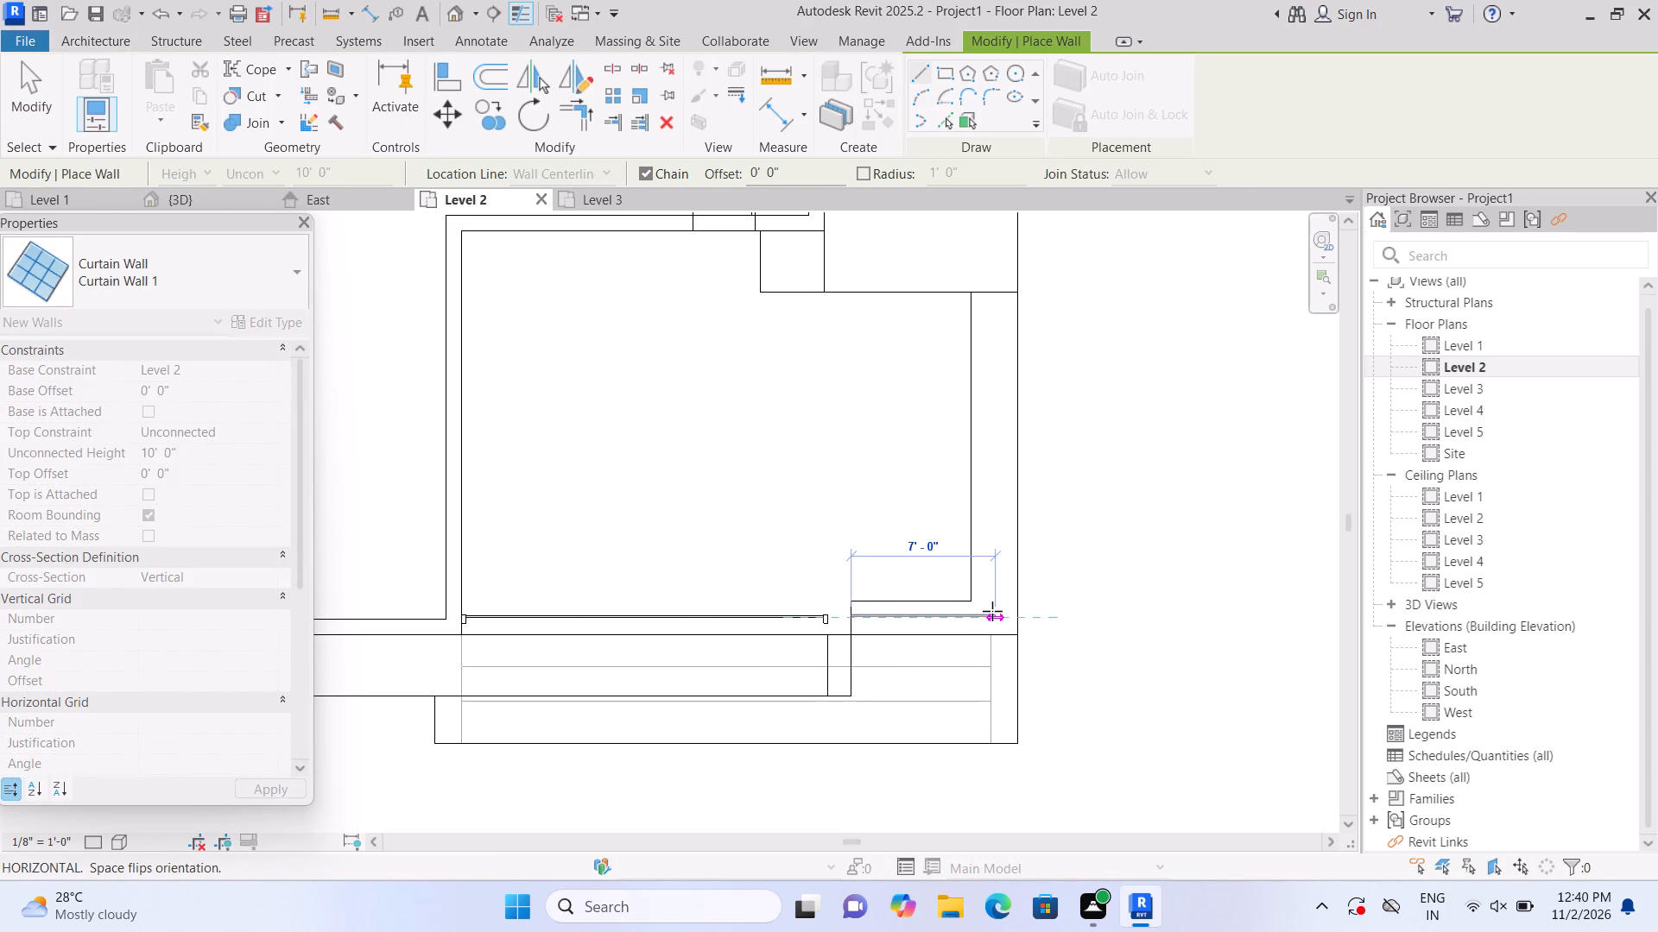
left_click(992, 611)
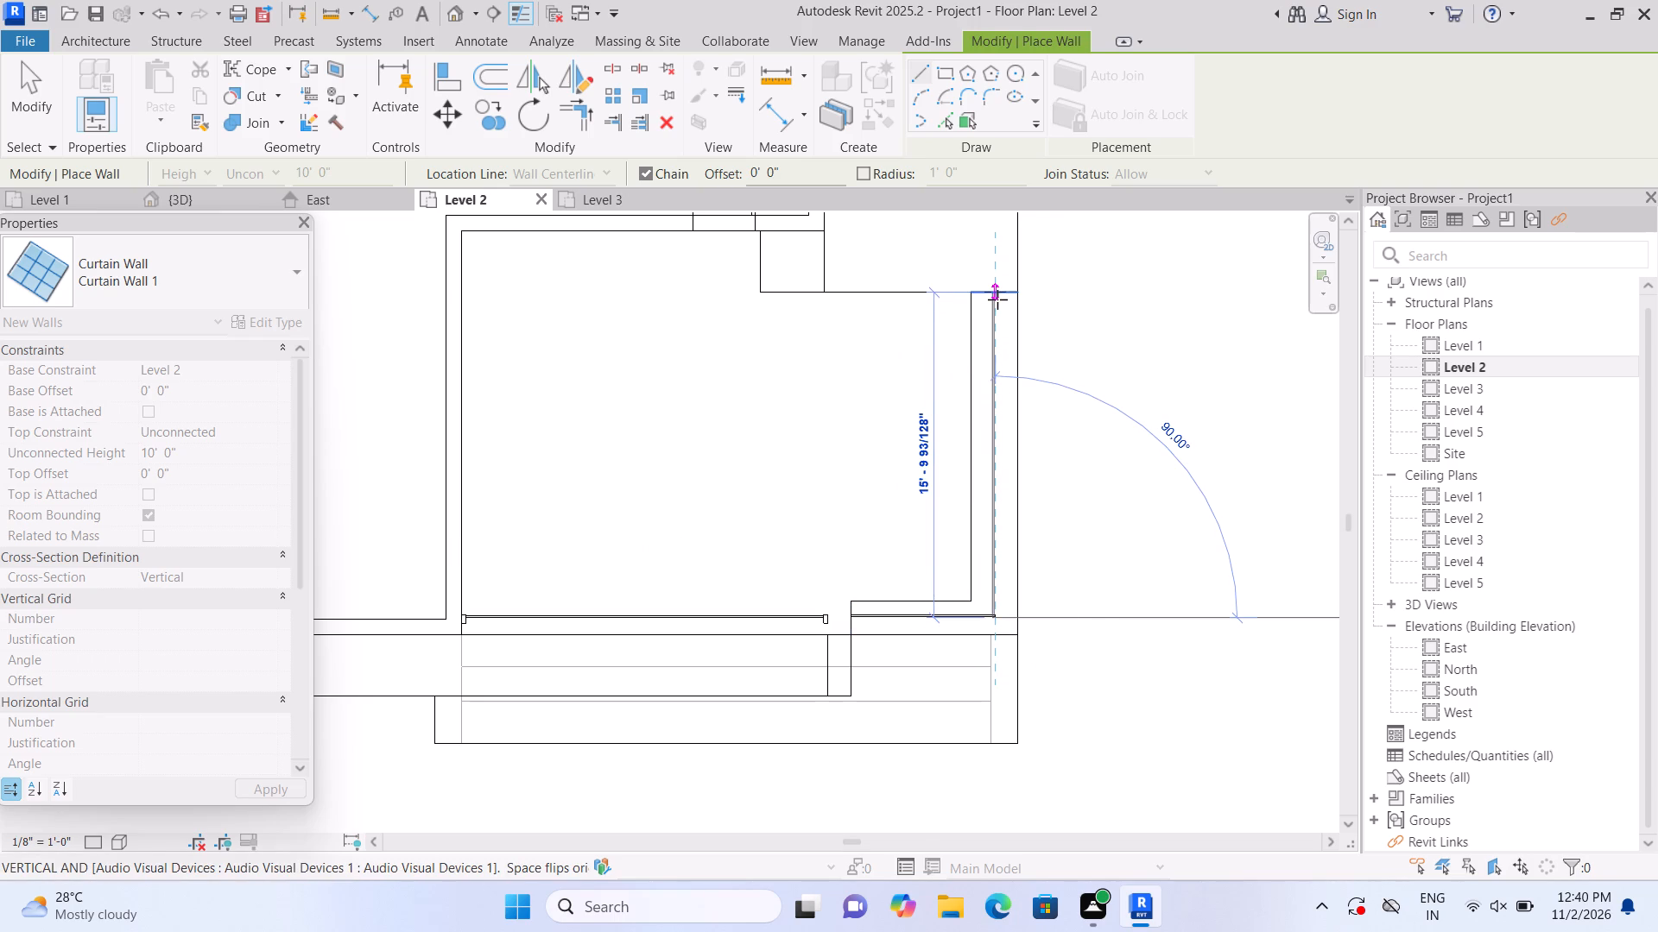
left_click(997, 299)
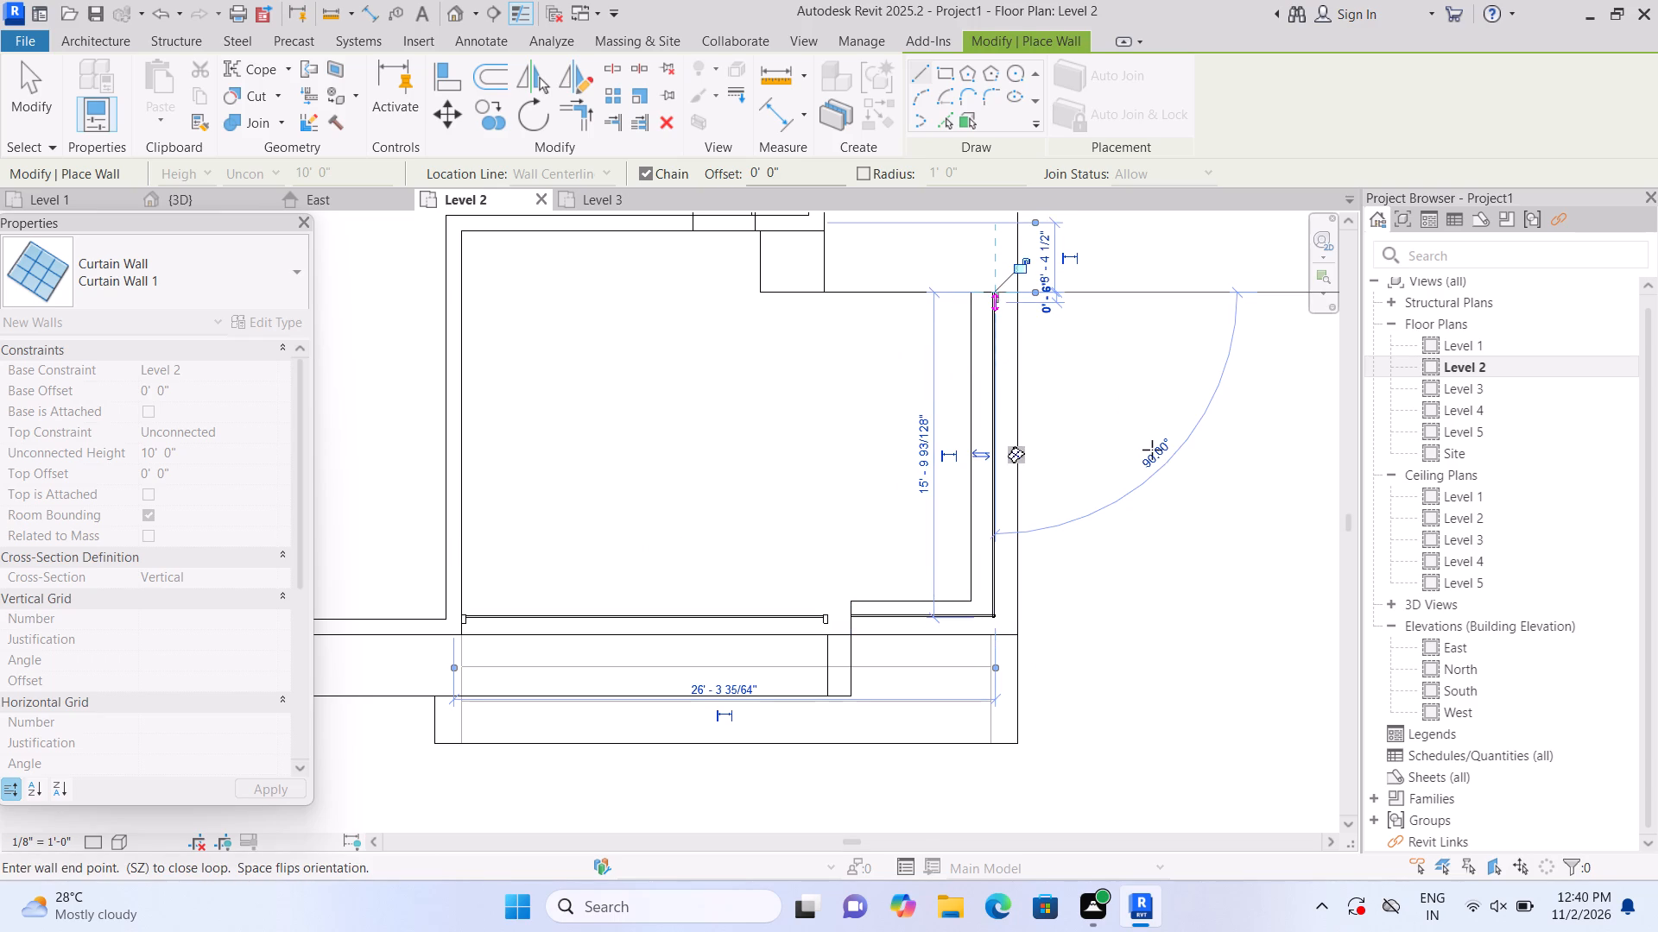
key("Escape")
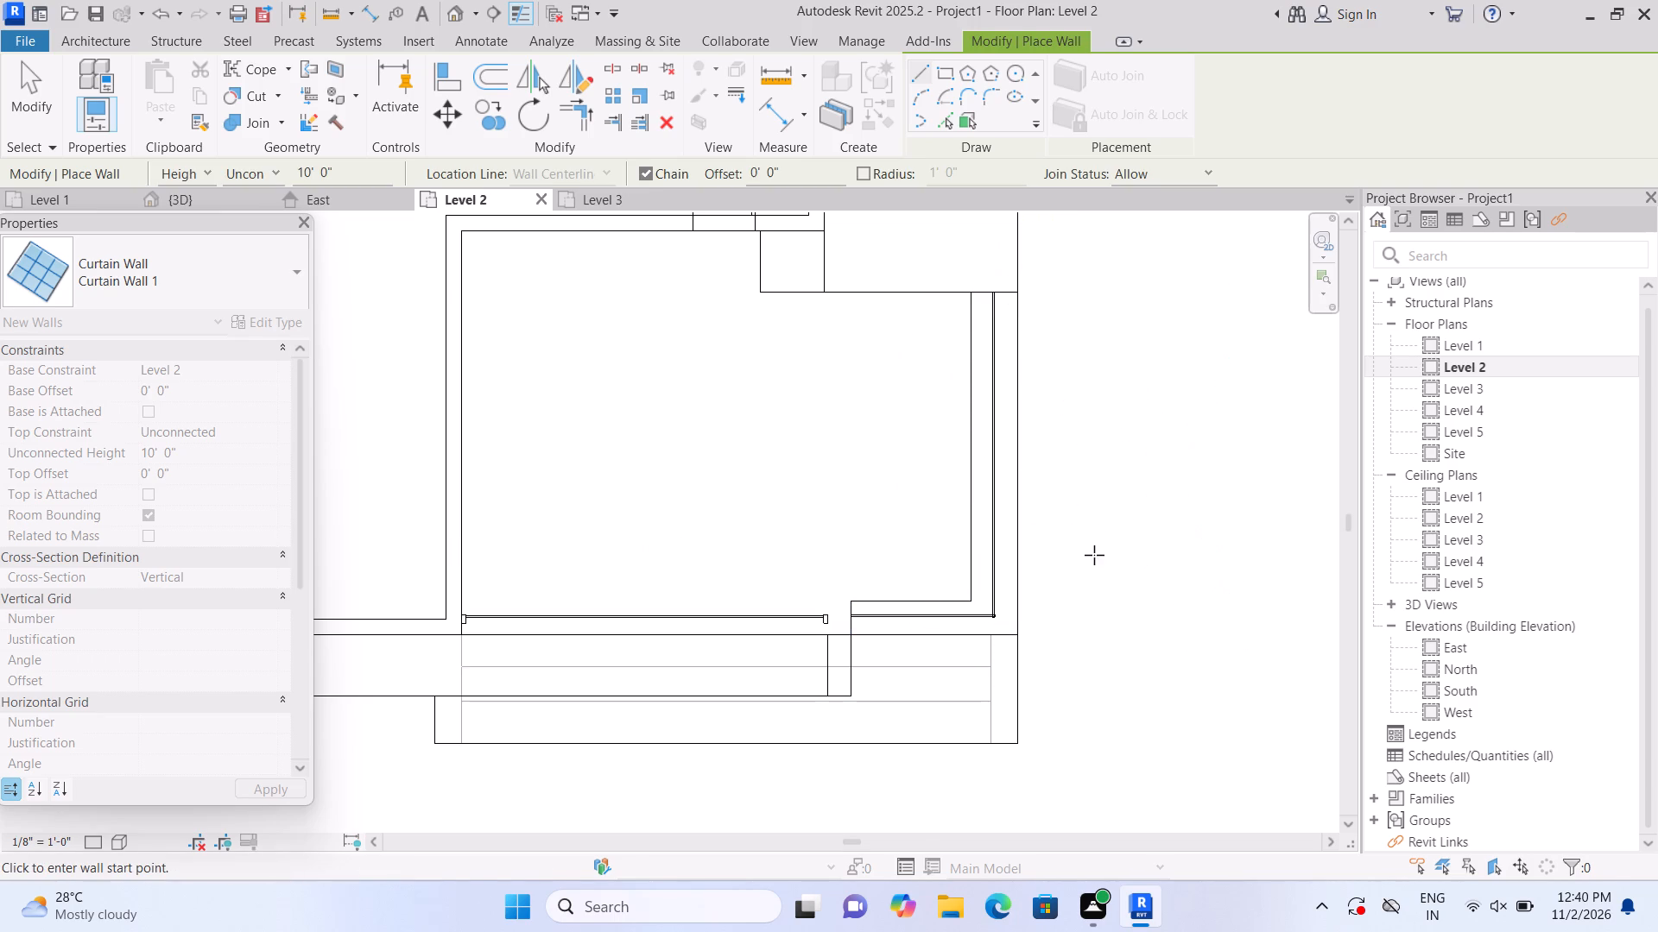
In the 3D view, lower the top of the longer balcony curtain wall to an unconnected height of about 7' 0".
scroll(1091, 555, "down", 3)
left_click(453, 11)
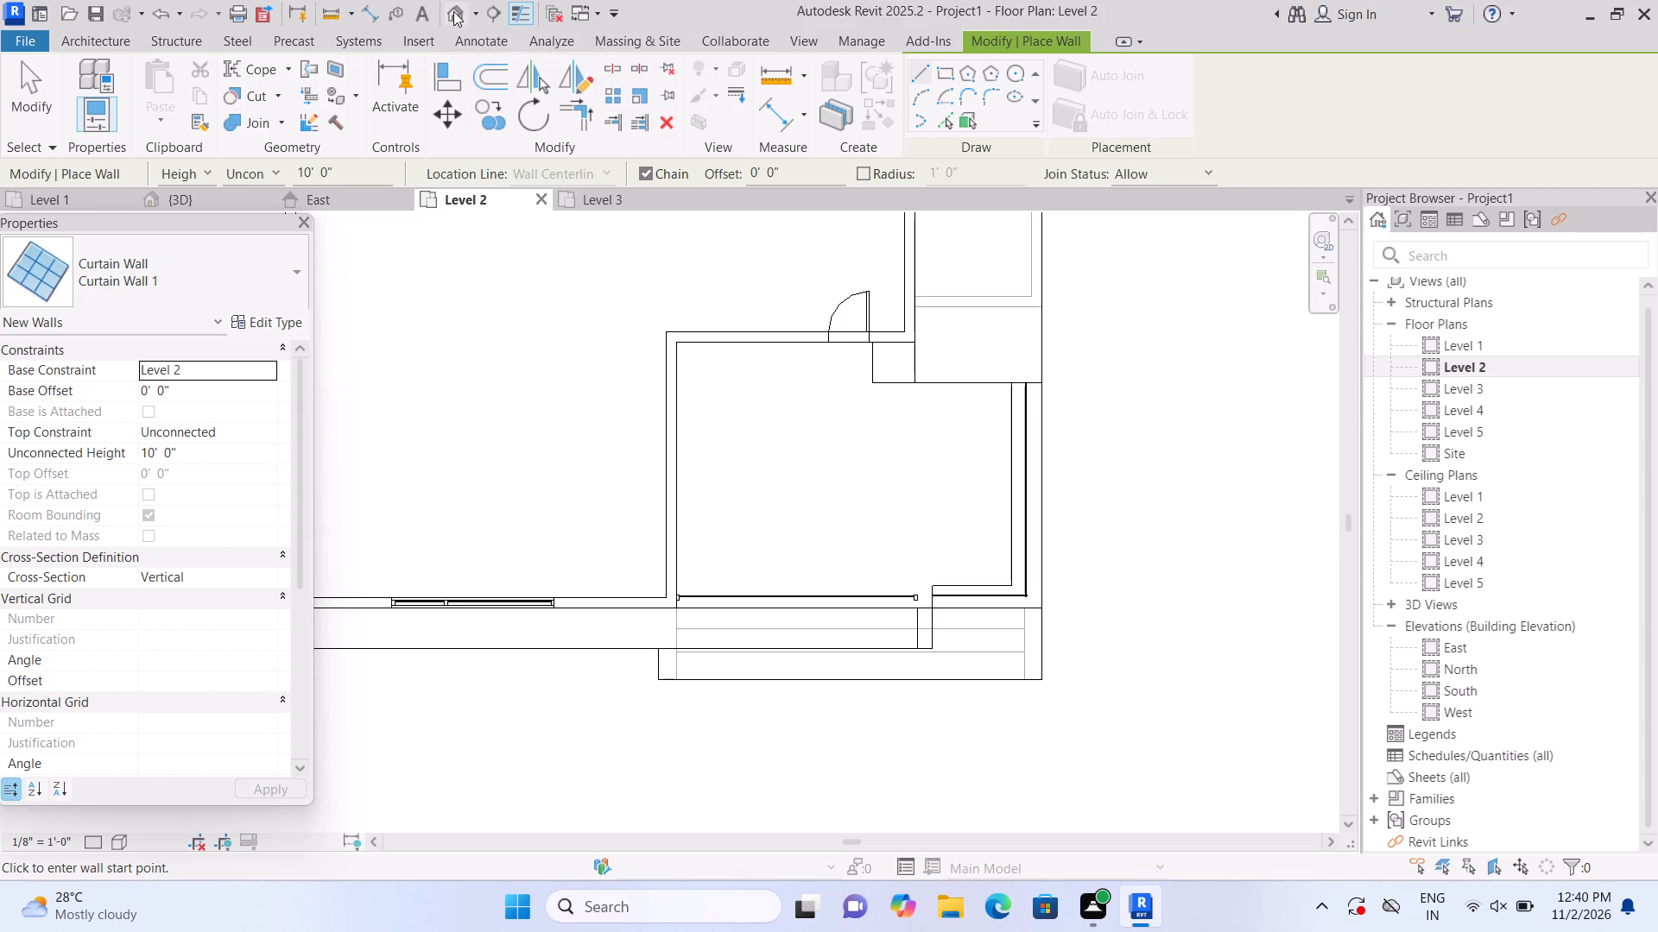
scroll(887, 478, "up", 2)
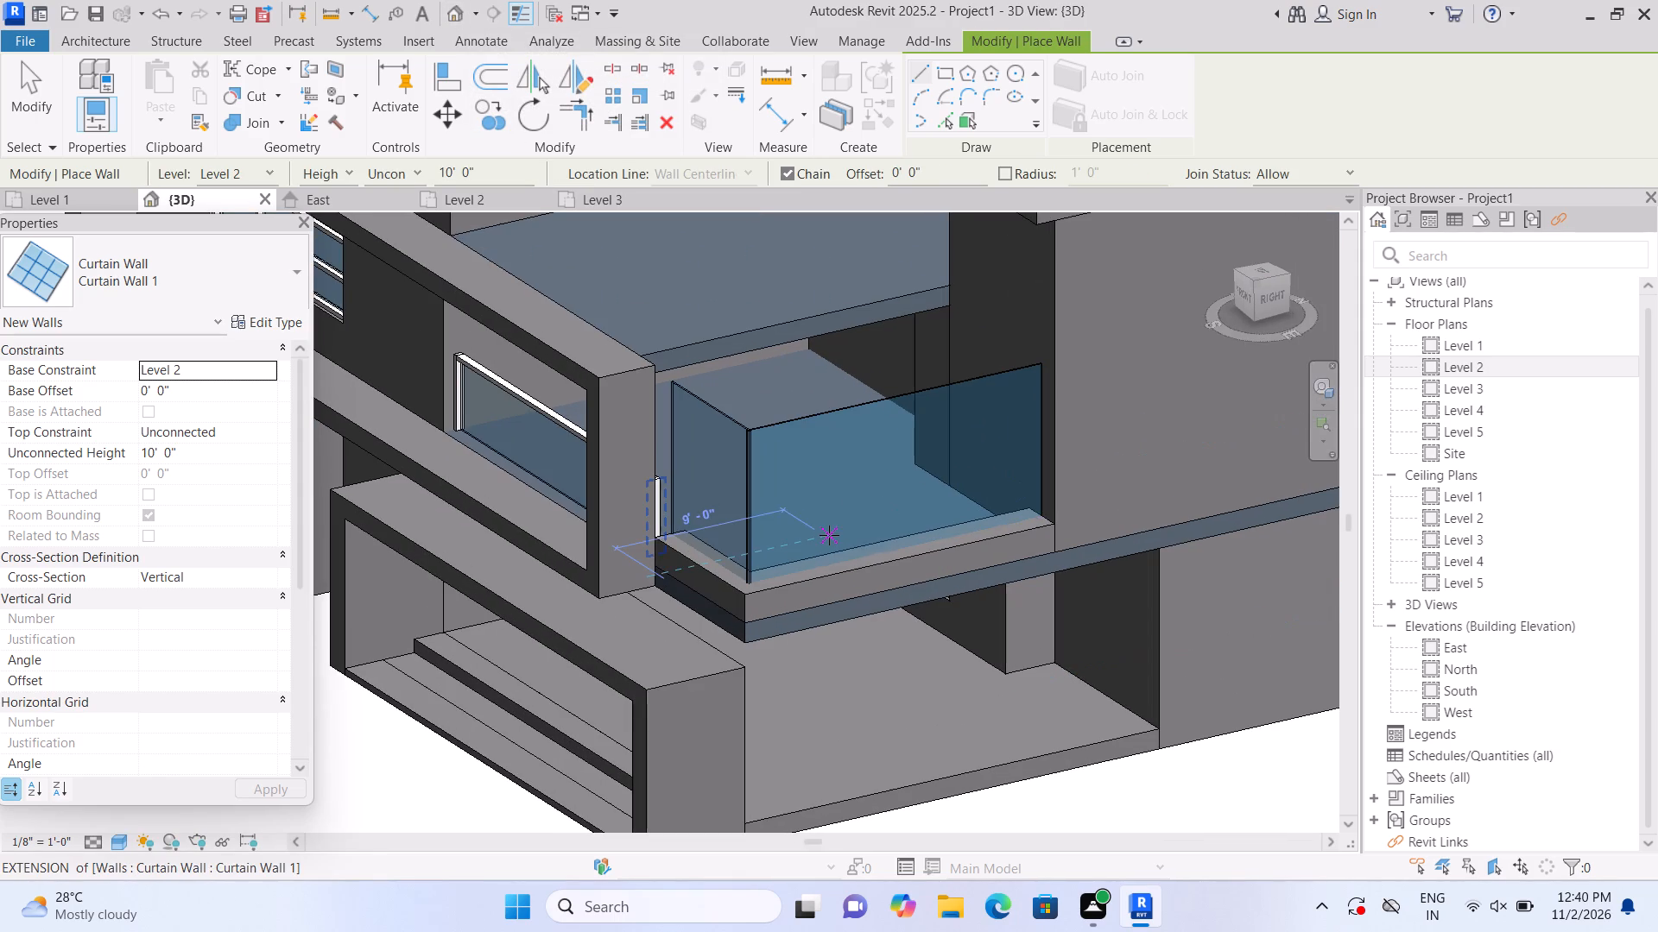
key("Escape")
left_click(902, 431)
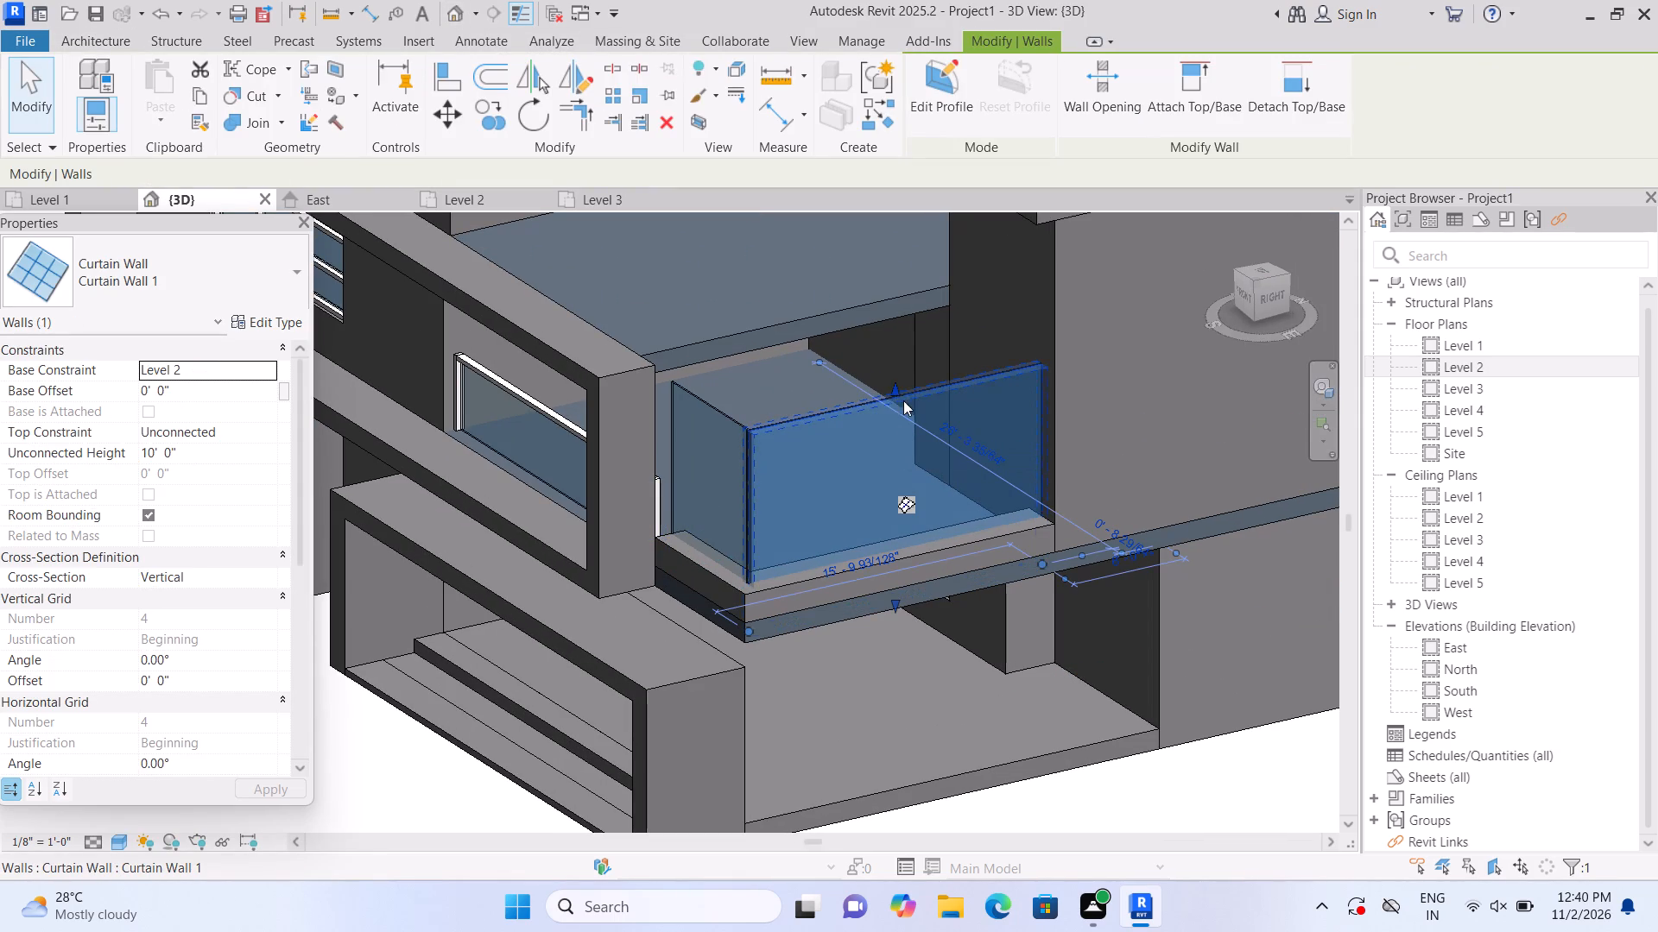
left_click_drag(894, 385, 913, 468)
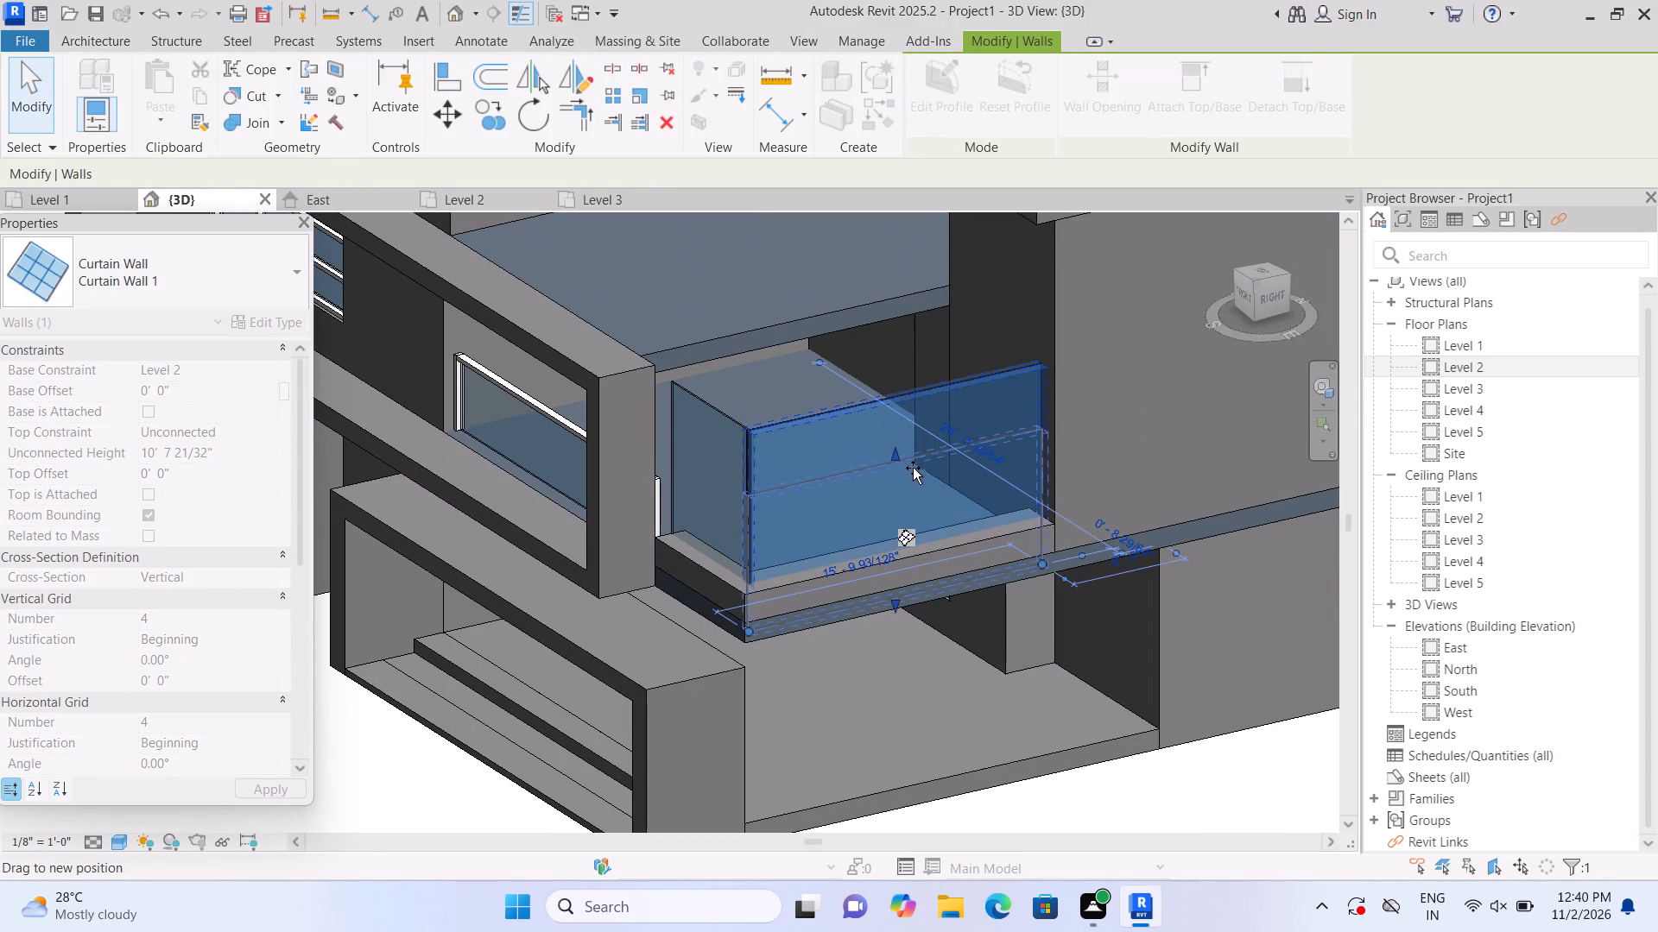
left_click_drag(913, 468, 914, 475)
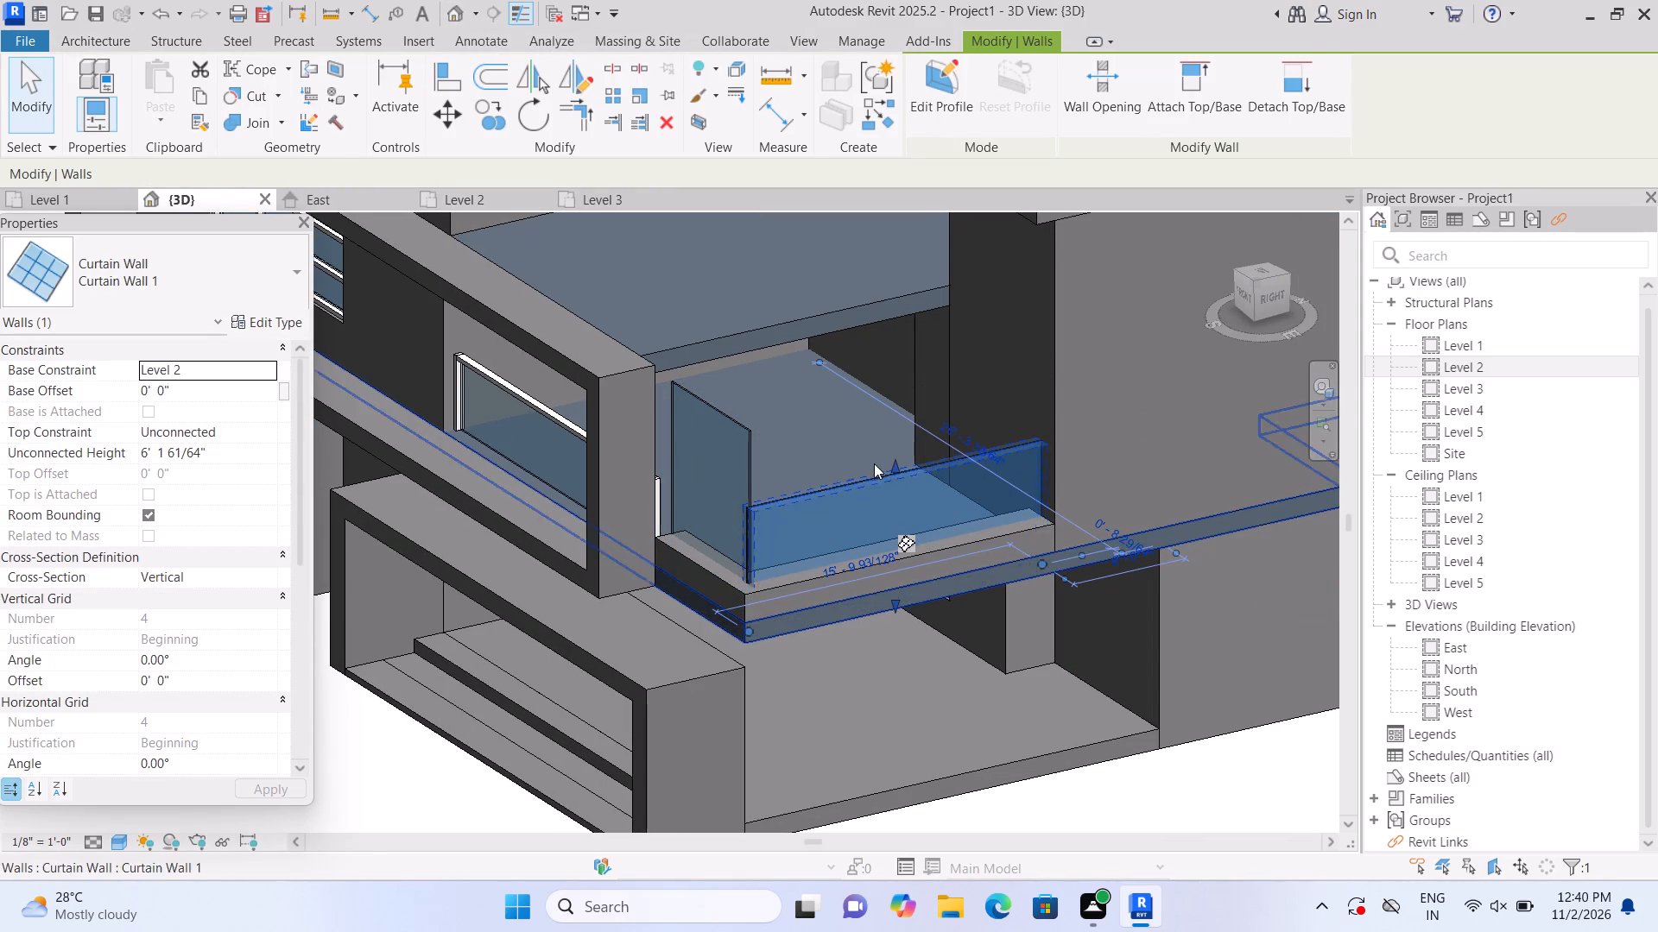
left_click(895, 468)
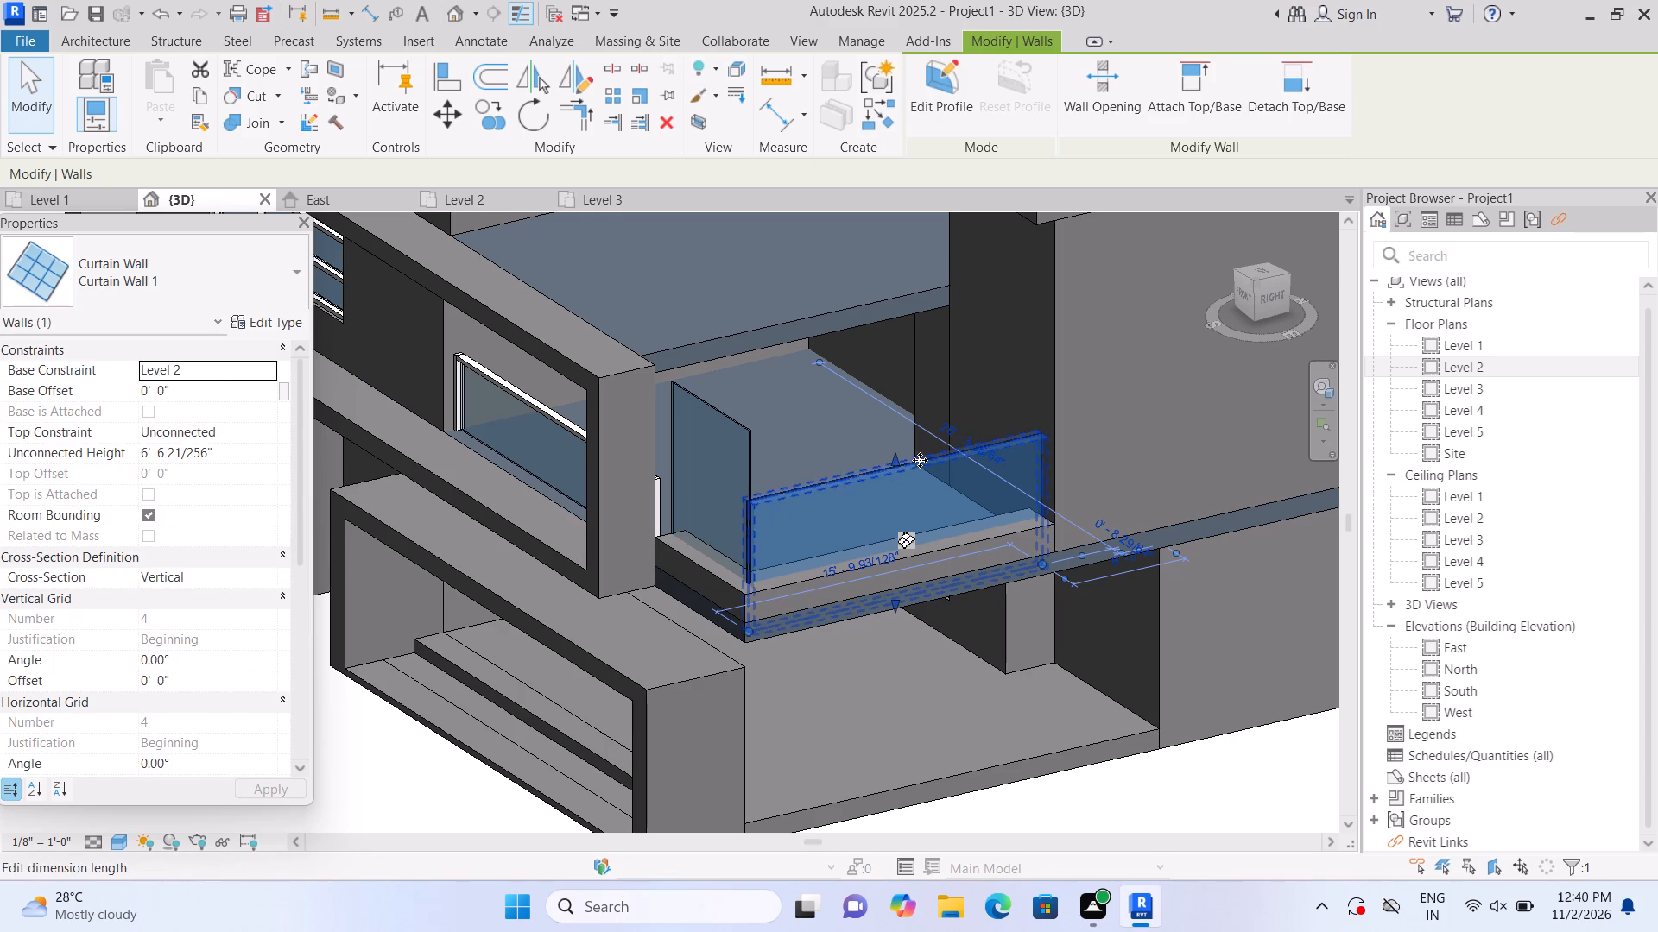
left_click(895, 457)
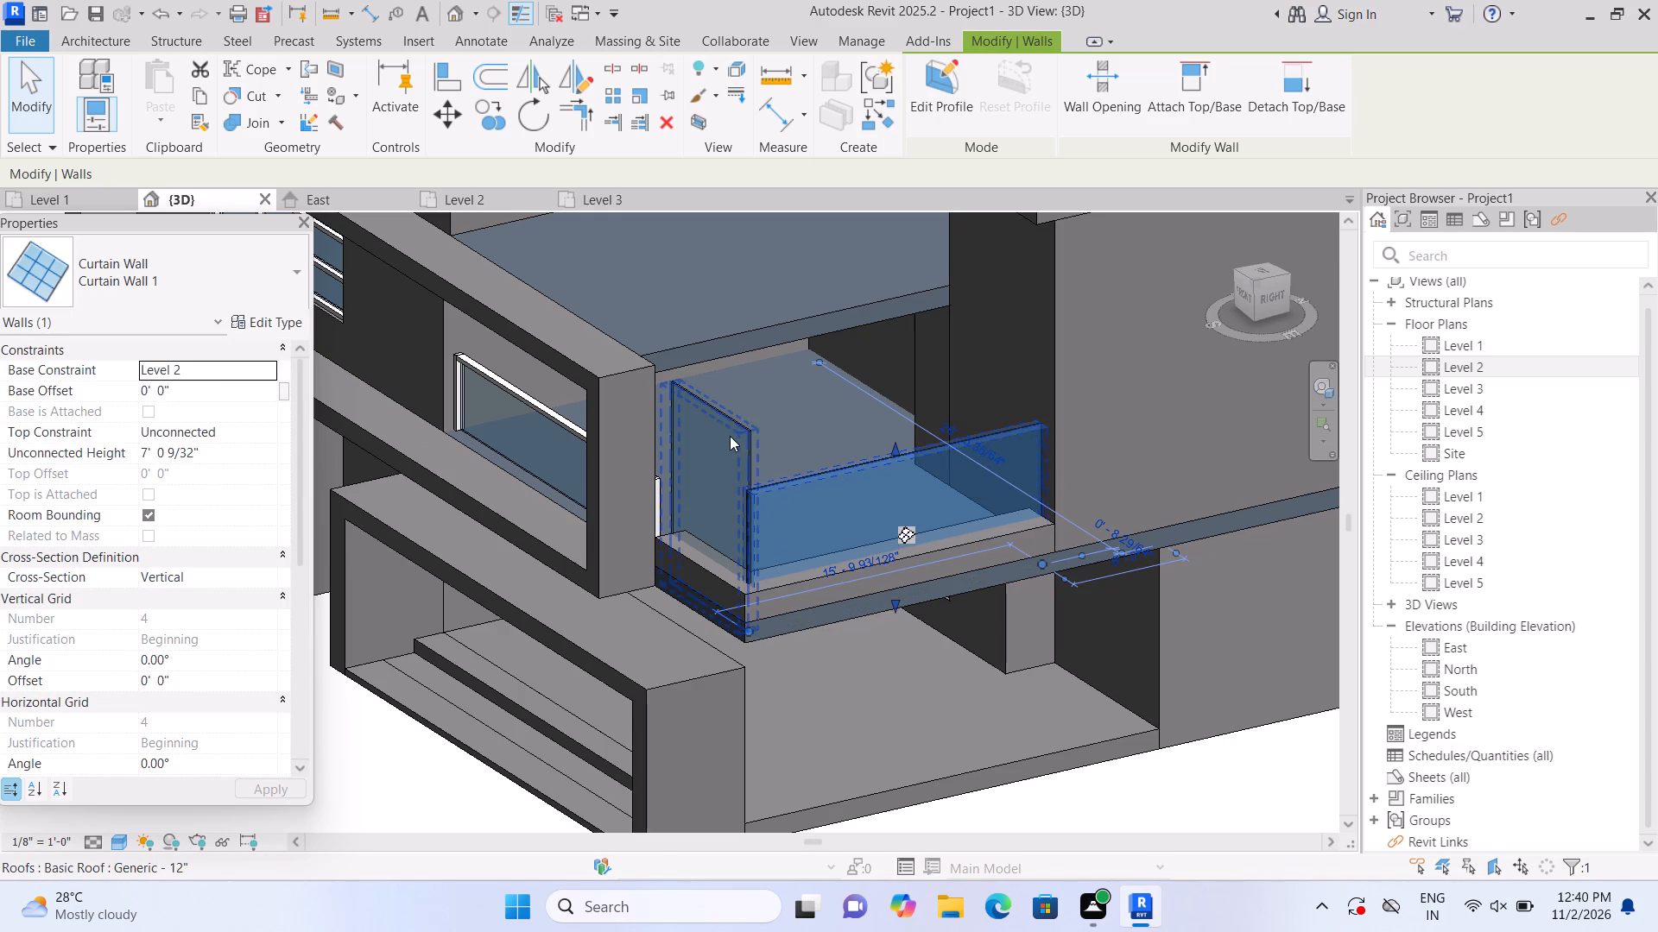
Lower the top of the shorter balcony curtain wall to an unconnected height of about 7' 0".
left_click(730, 436)
left_click_drag(706, 396, 706, 411)
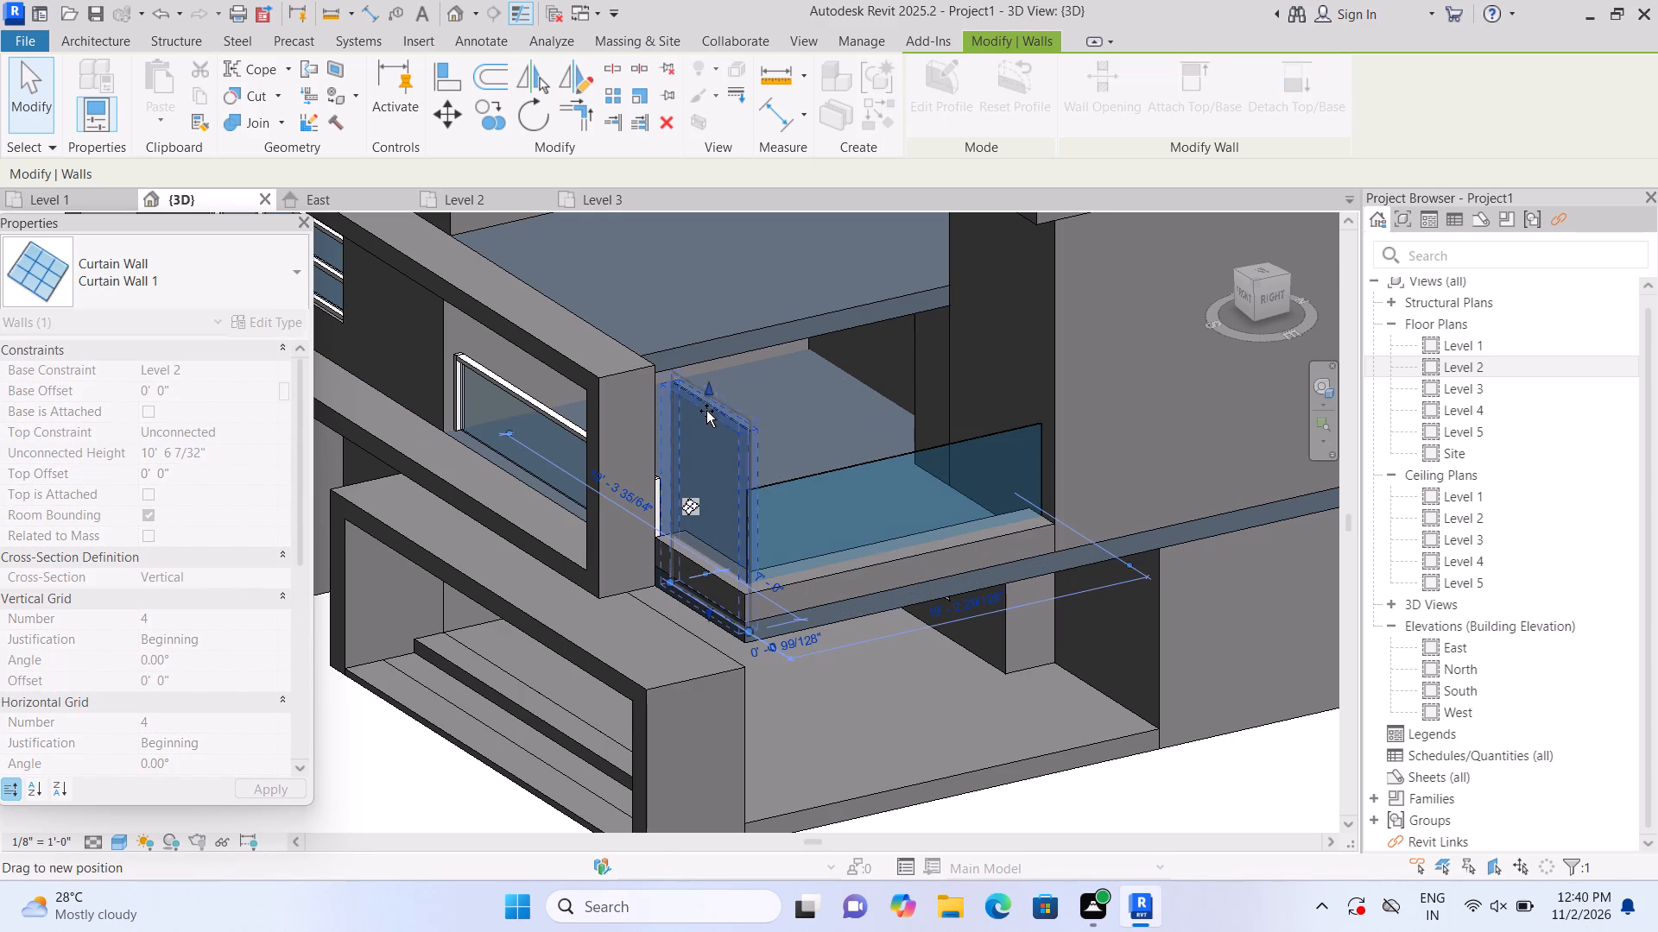
left_click_drag(706, 411, 703, 466)
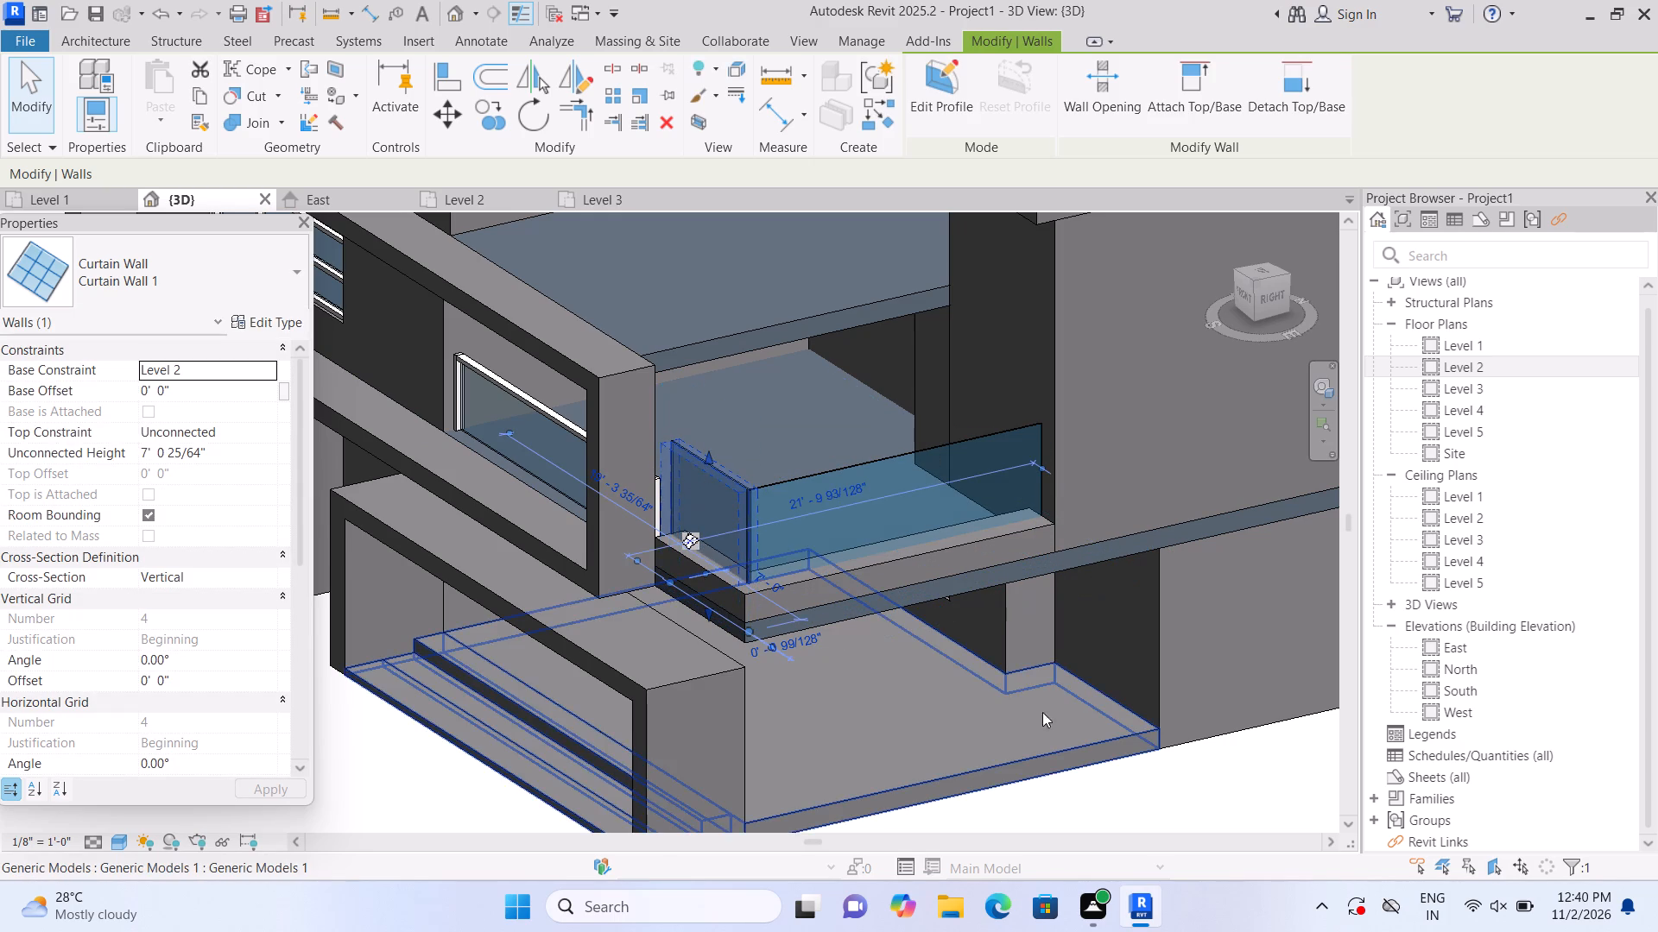
left_click(1101, 792)
scroll(926, 781, "down", 2)
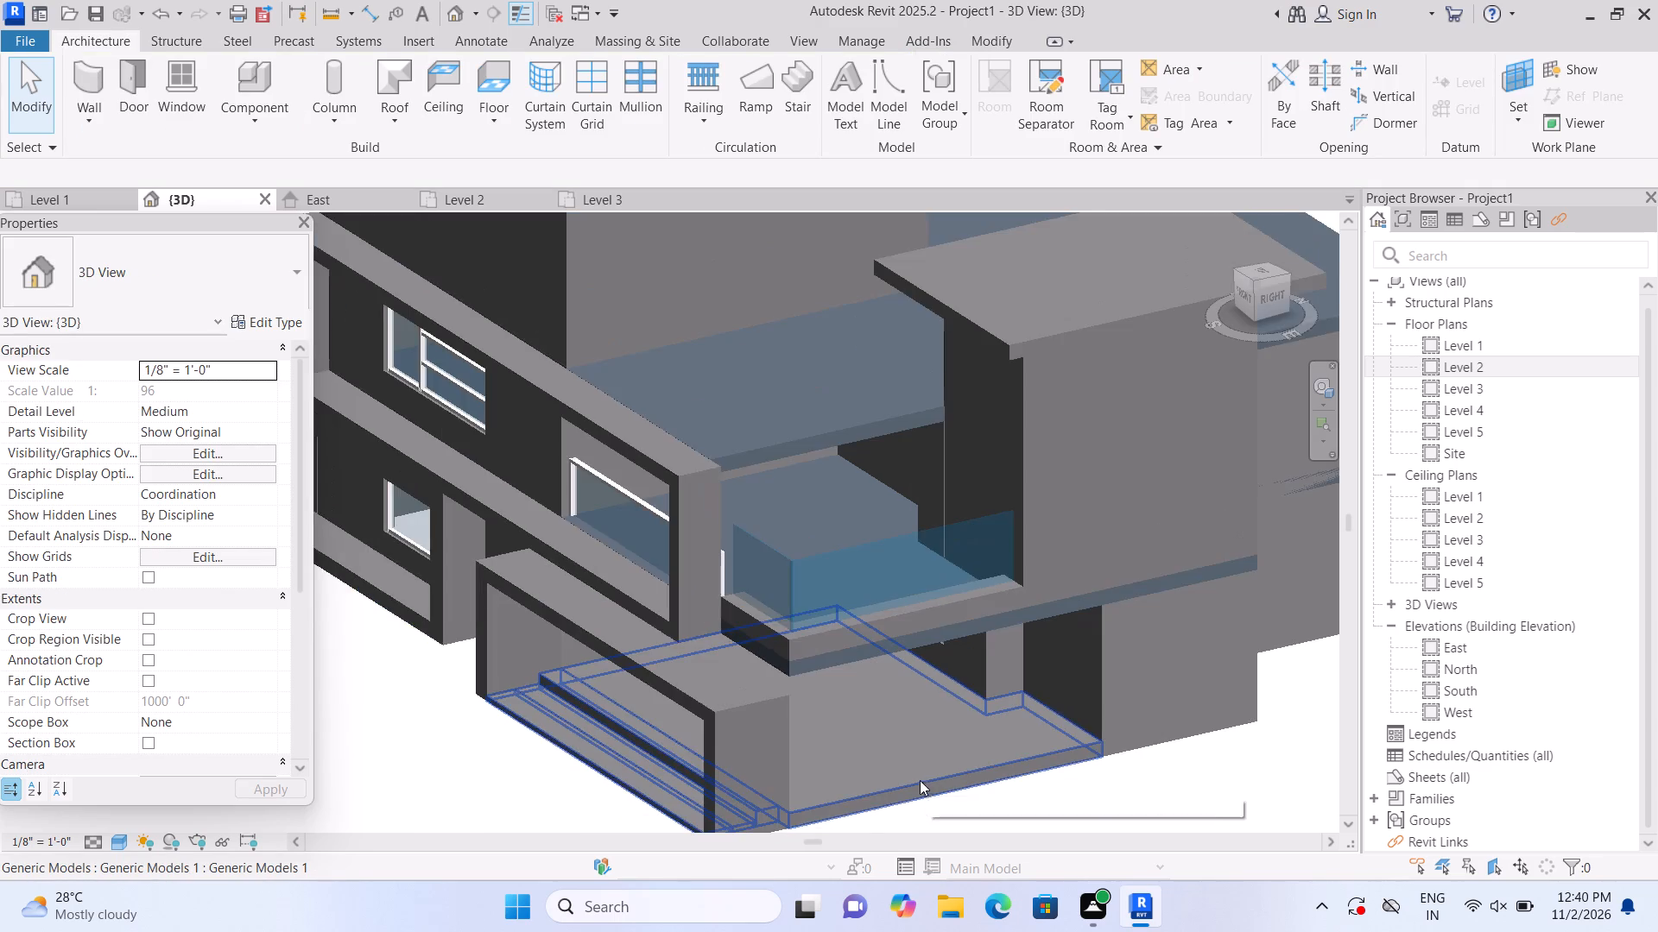
Fine-tune the shorter balcony curtain wall's top to about 6' 11 5/8", level with the adjoining longer railing.
scroll(893, 760, "up", 2)
scroll(693, 581, "up", 7)
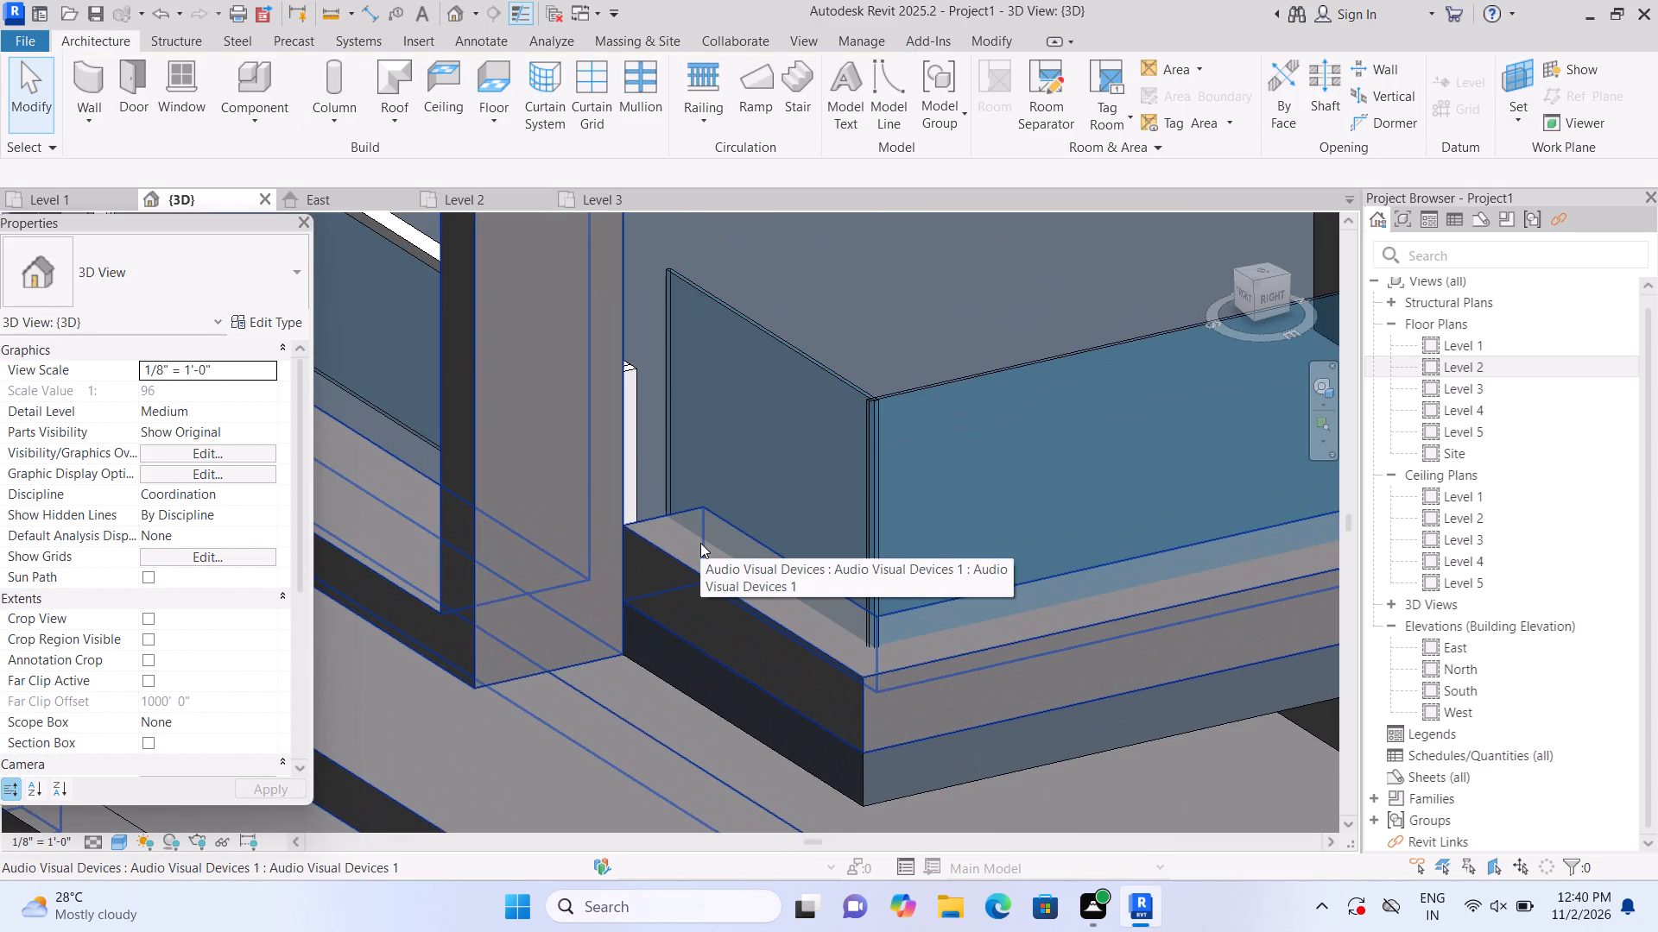
left_click(747, 462)
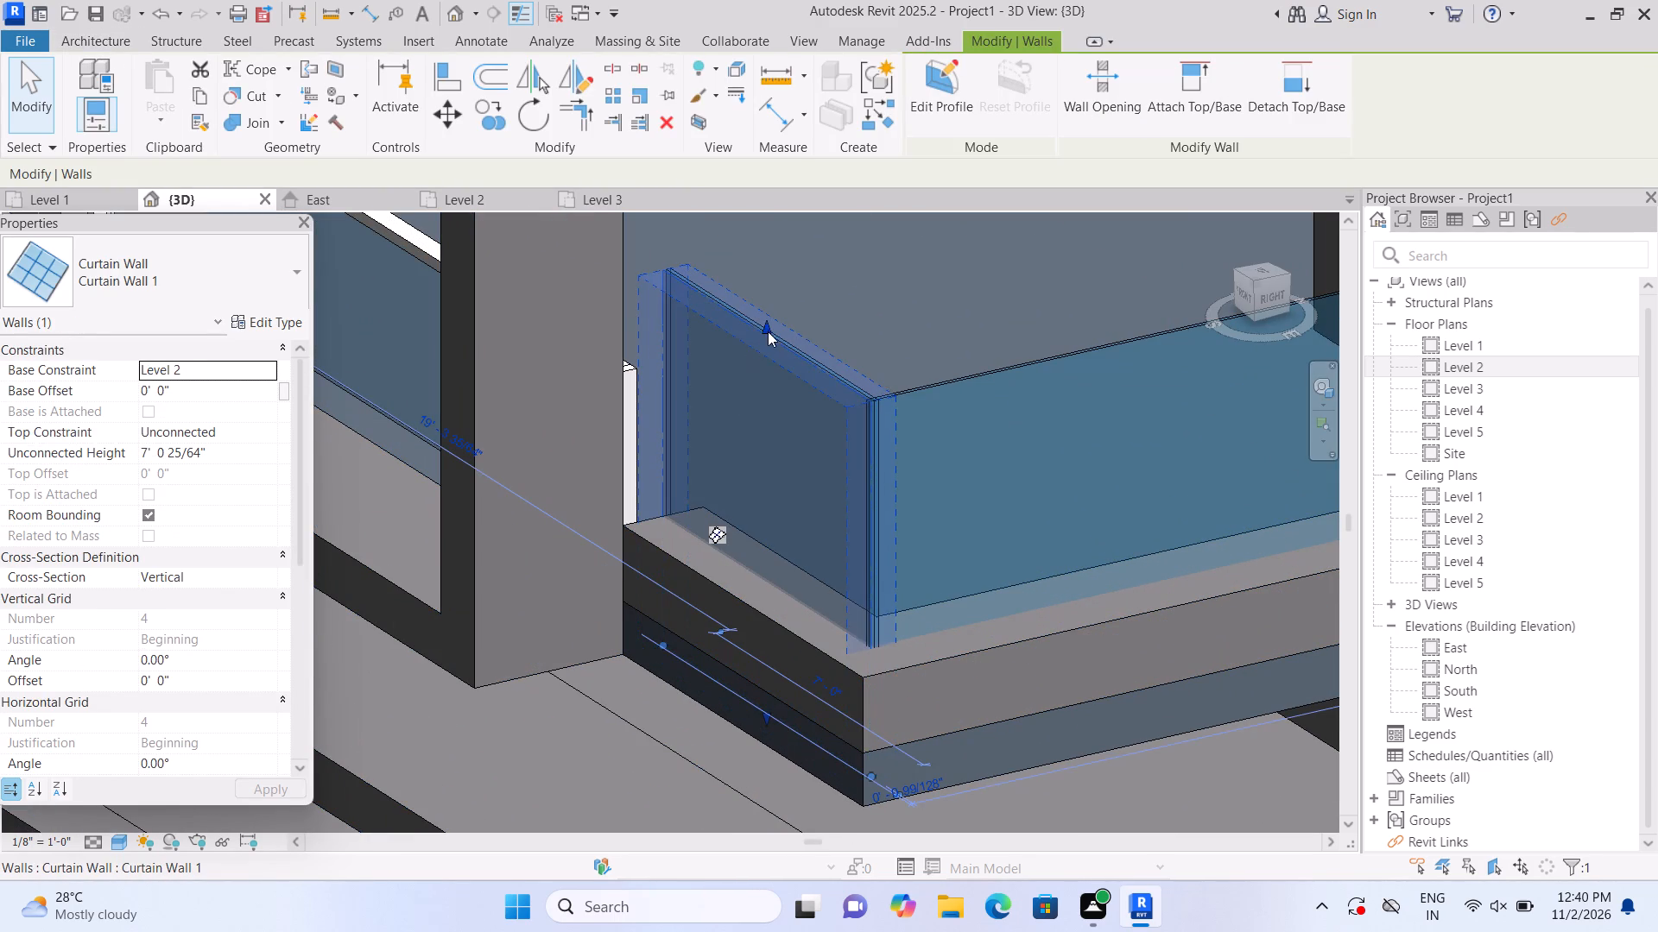
left_click(768, 326)
key("Escape")
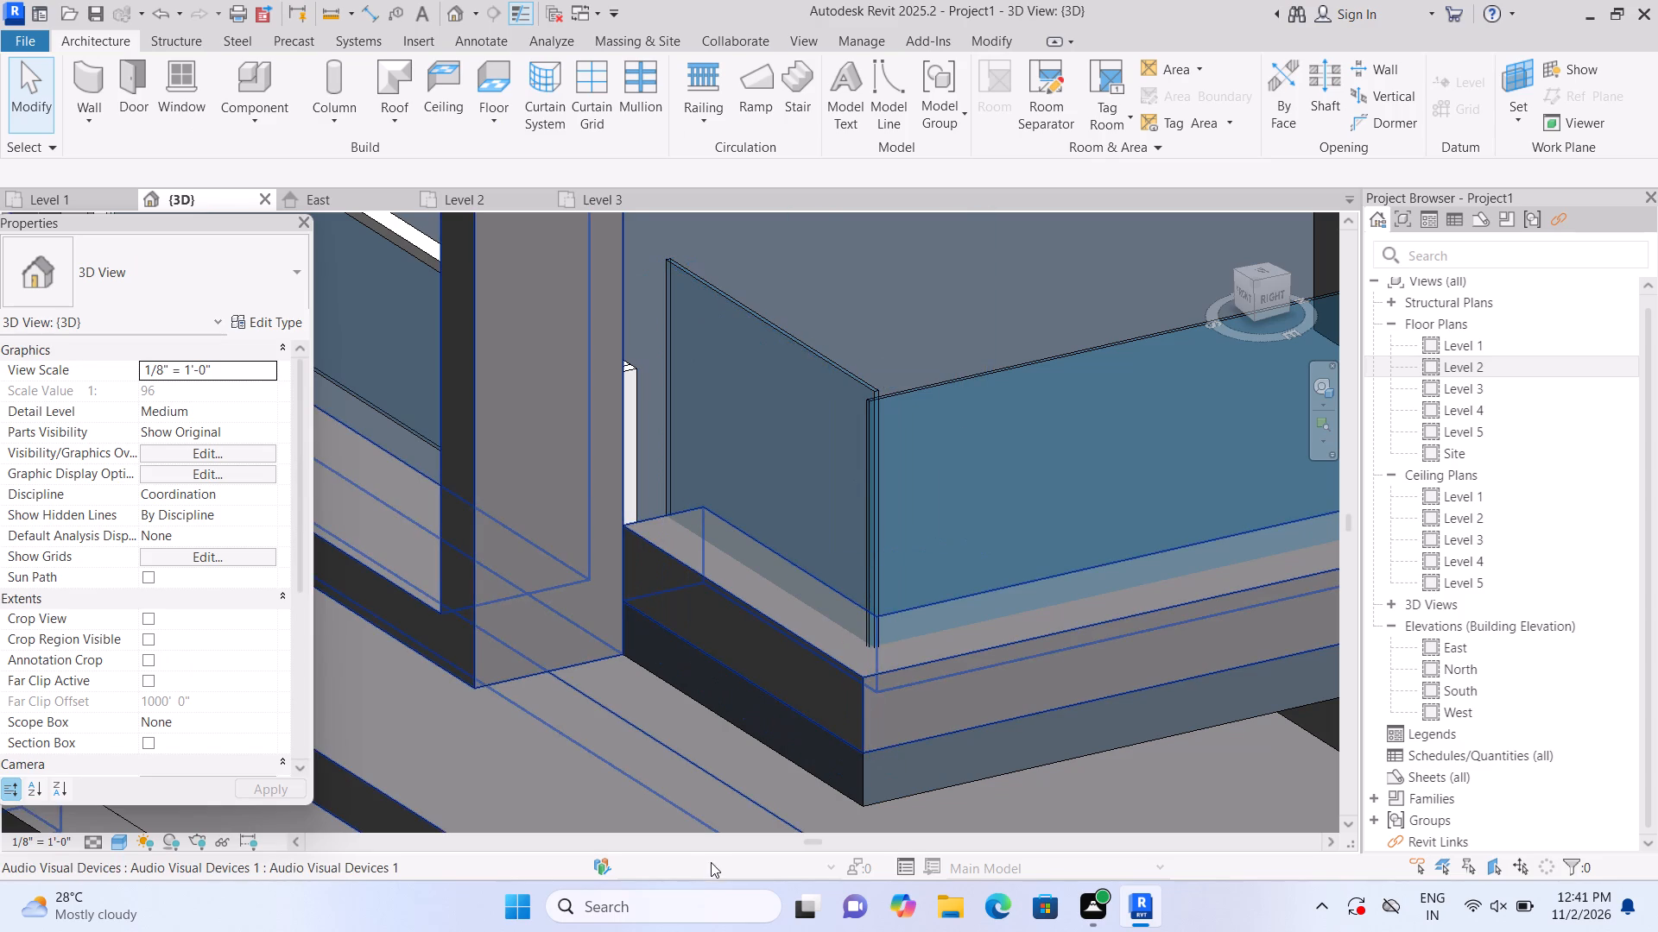
left_click(710, 396)
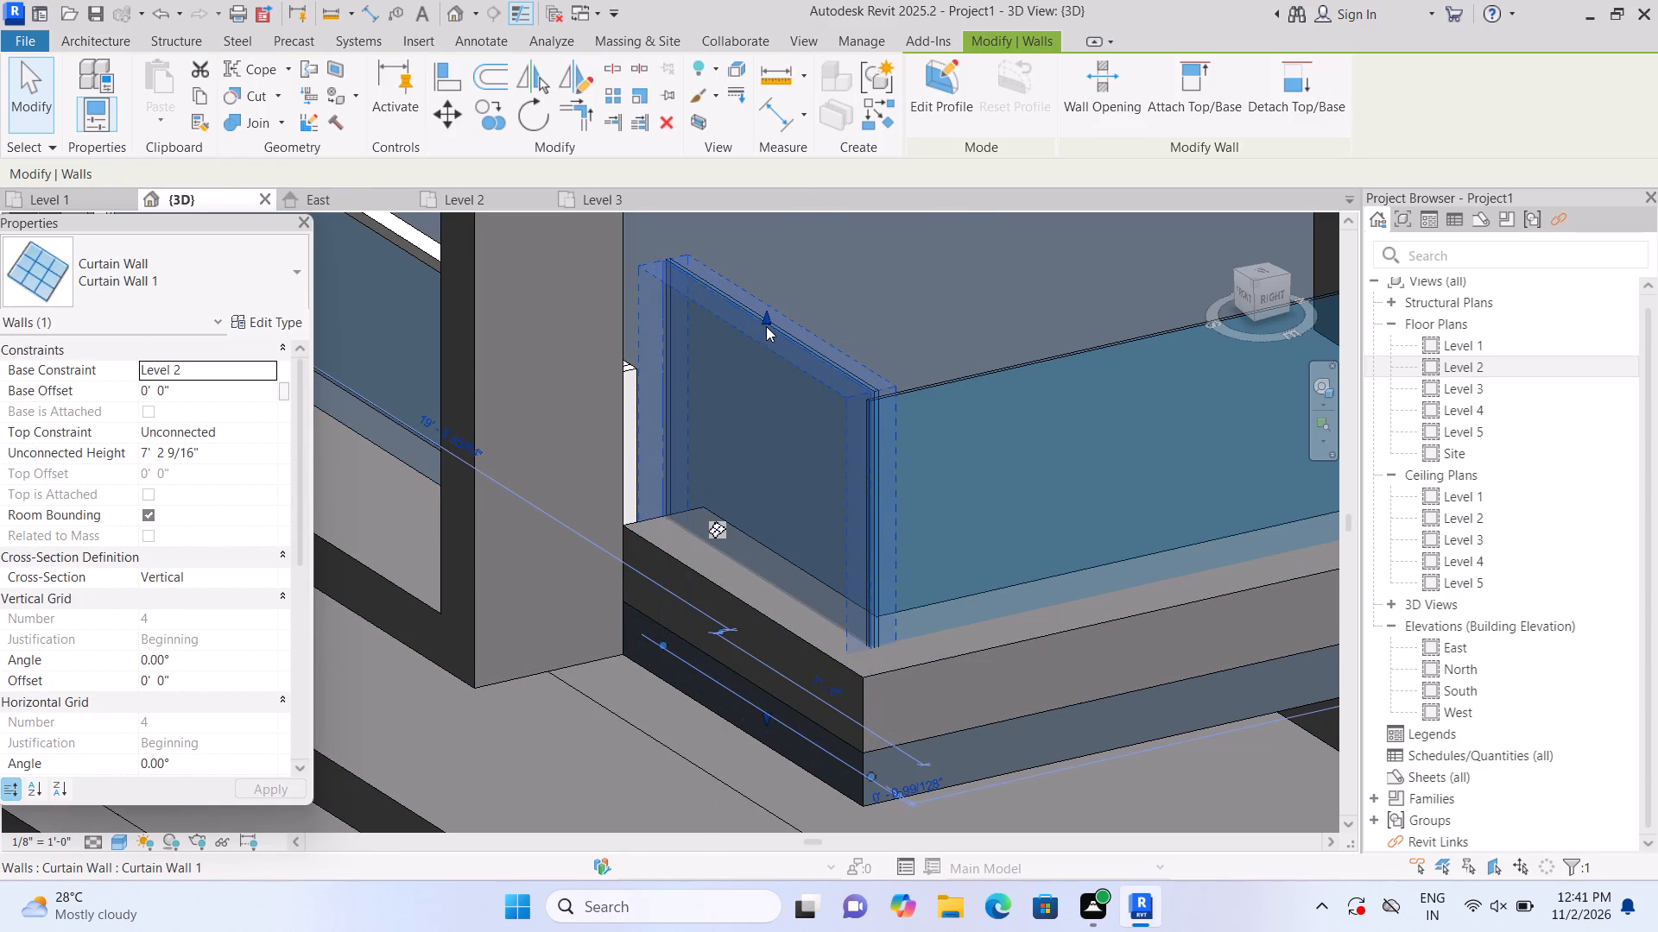
left_click_drag(763, 317, 766, 335)
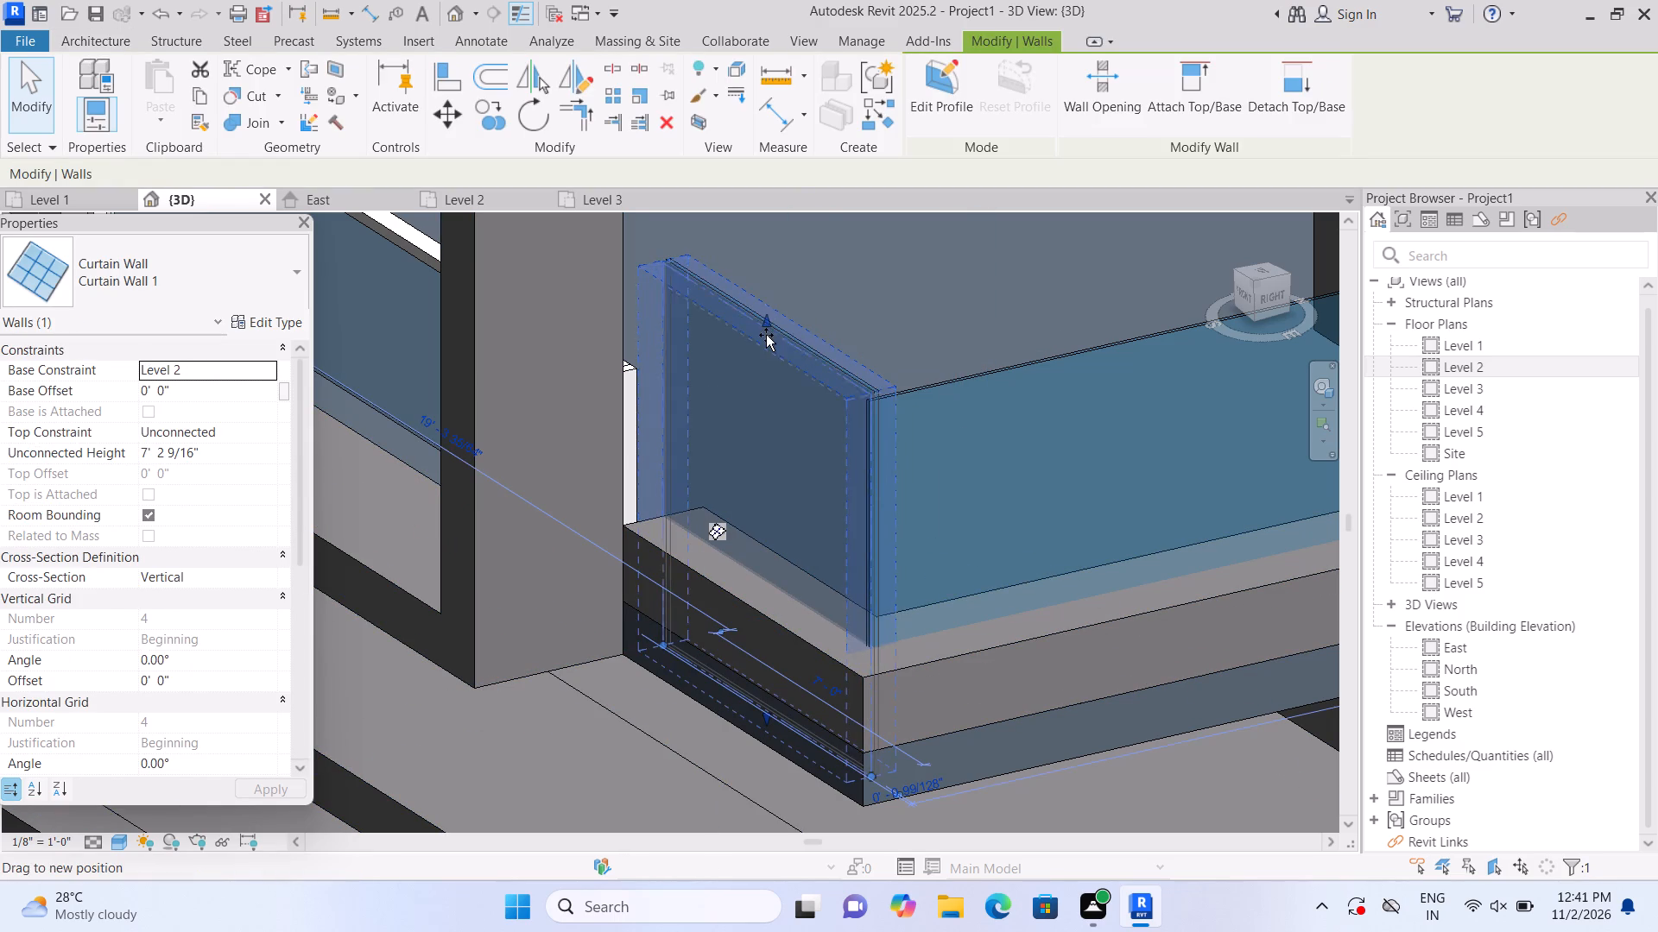
left_click_drag(766, 335, 768, 339)
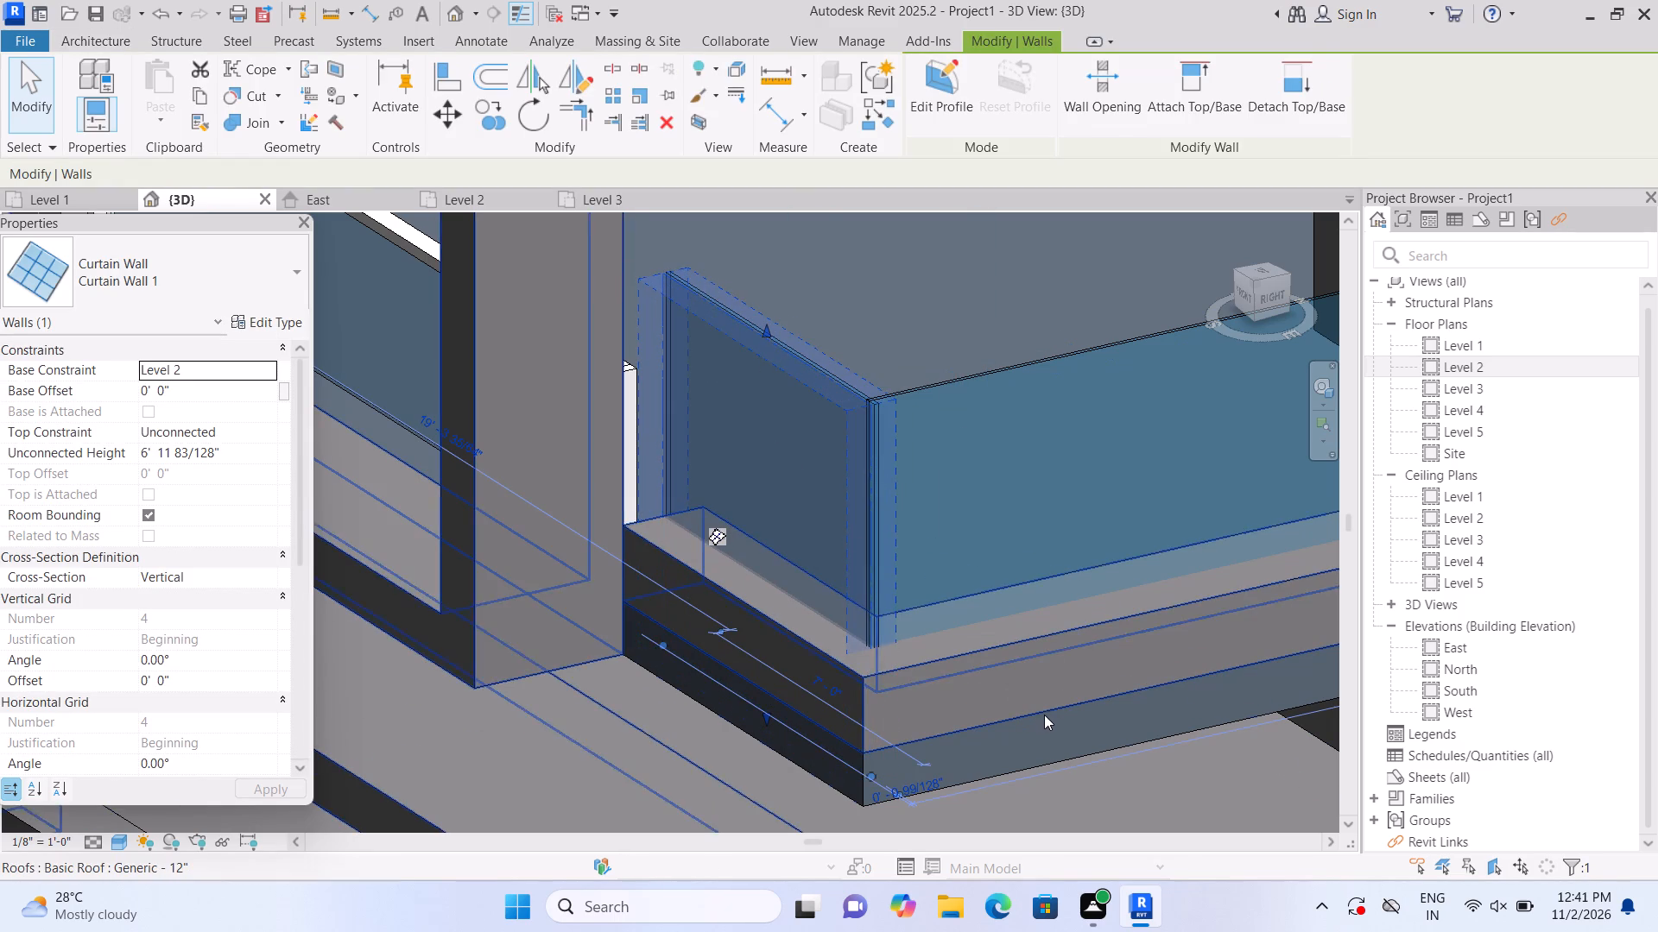
key("Escape")
scroll(1059, 710, "down", 4)
middle_click_drag(1042, 699, 975, 665)
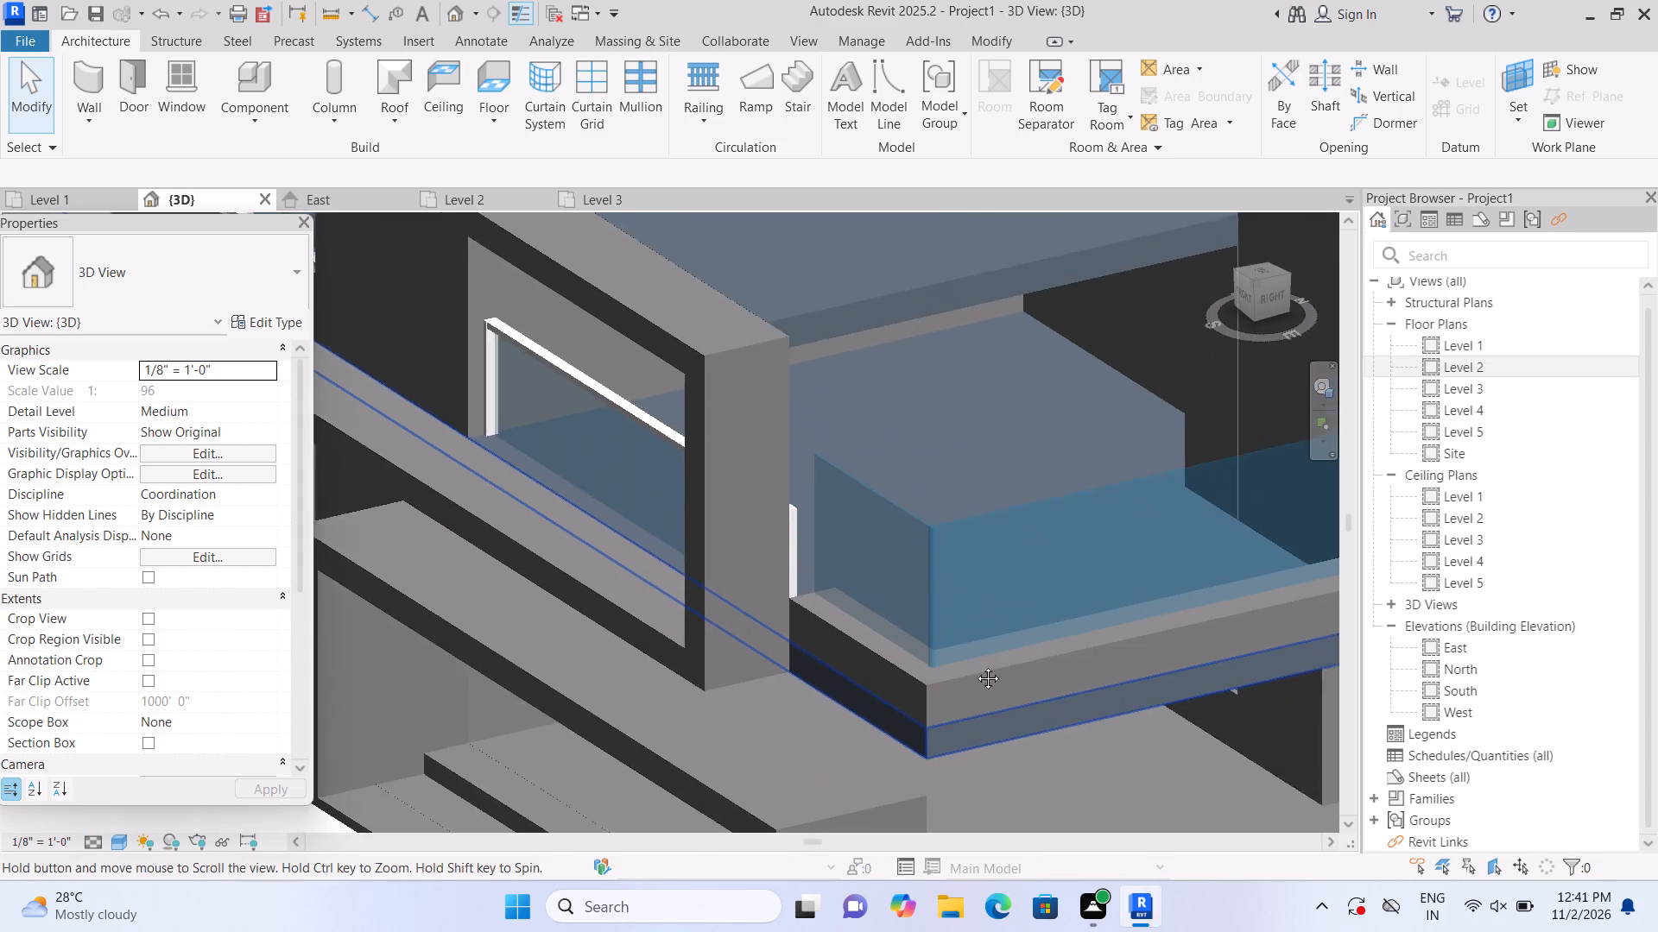
middle_click_drag(975, 665, 905, 606)
scroll(906, 569, "down", 4)
scroll(857, 686, "up", 1)
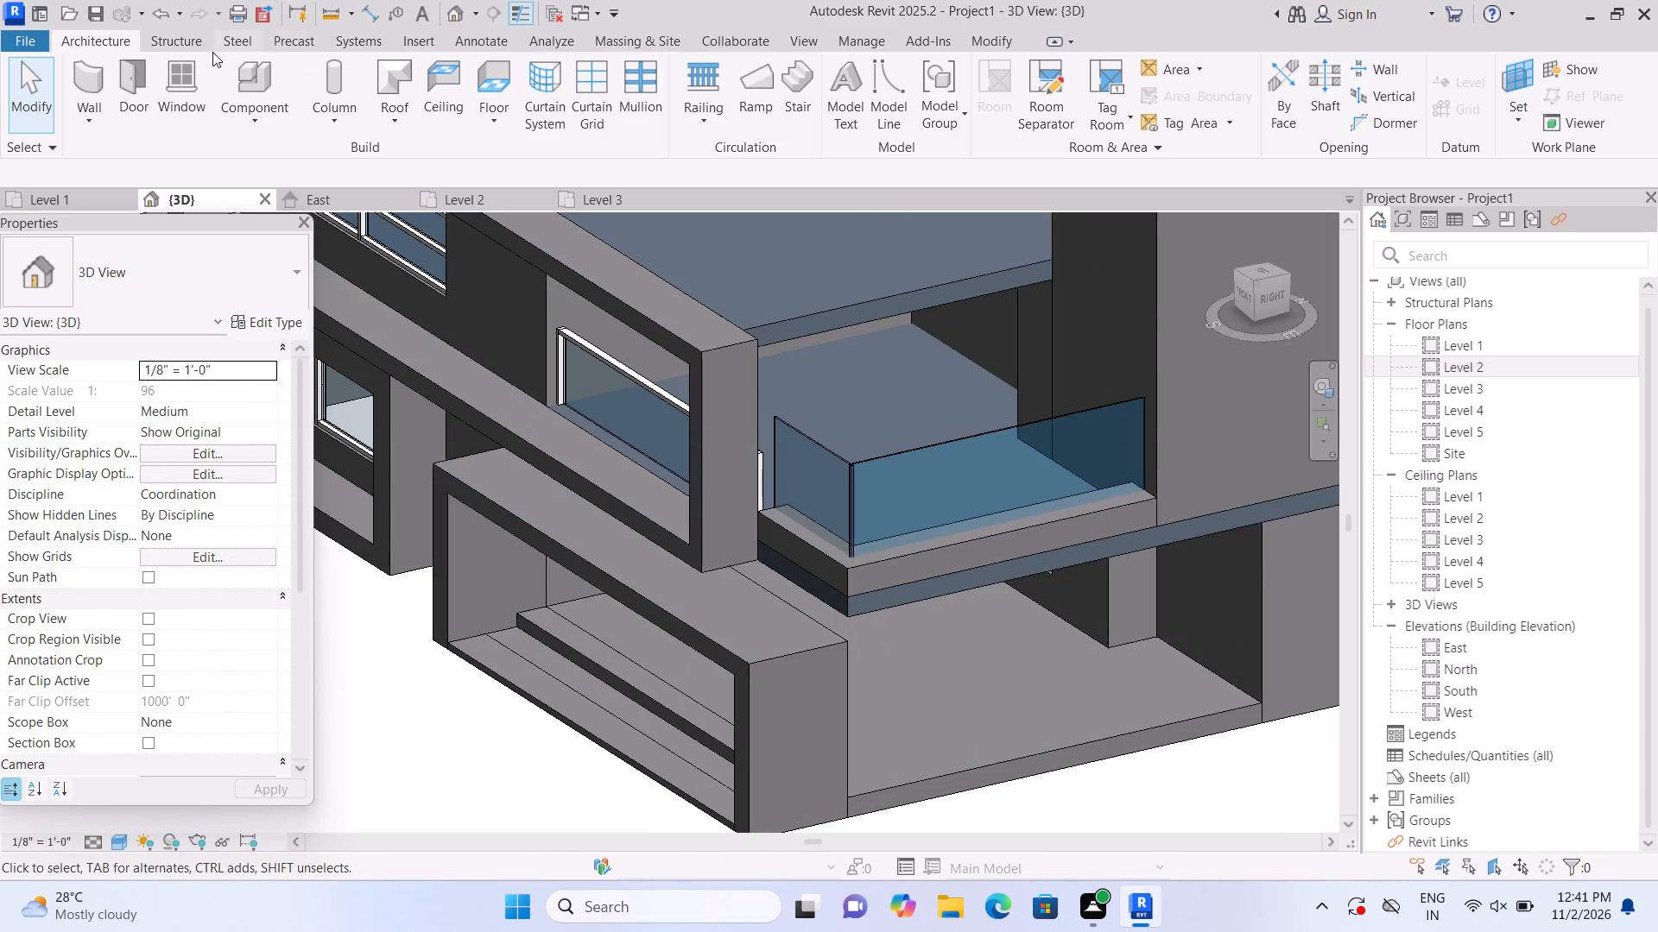
Place 2.5" x 5" rectangular mullions along the top and vertical end edges of both balcony curtain walls.
left_click(630, 110)
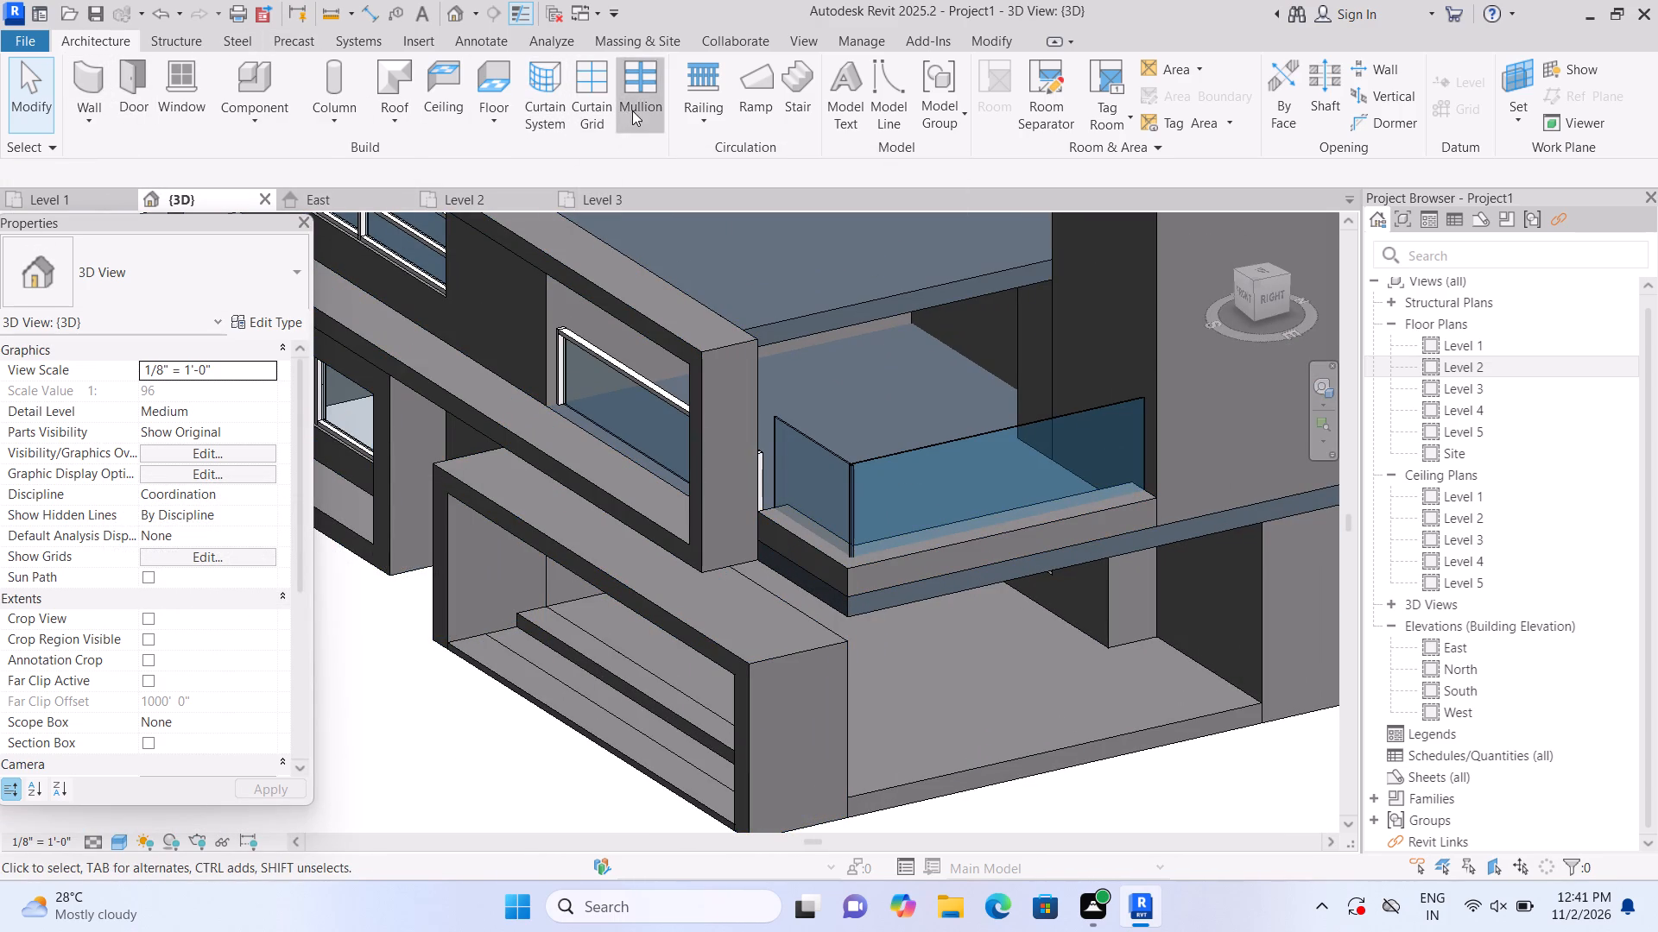
left_click(778, 429)
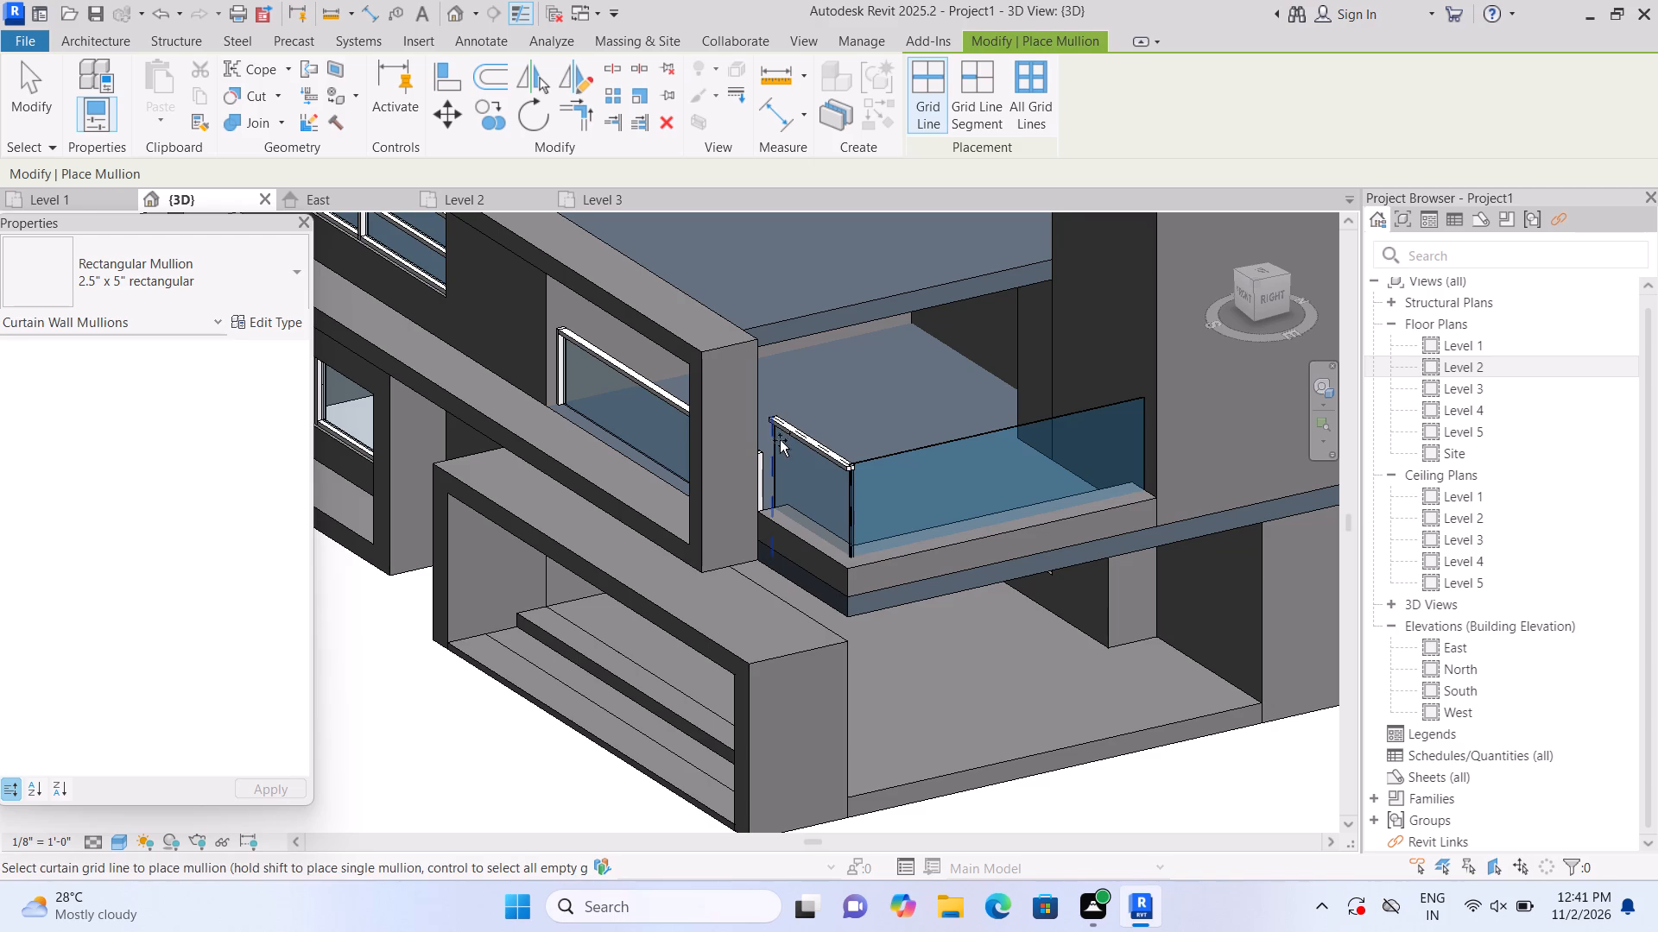
left_click(778, 472)
left_click(857, 539)
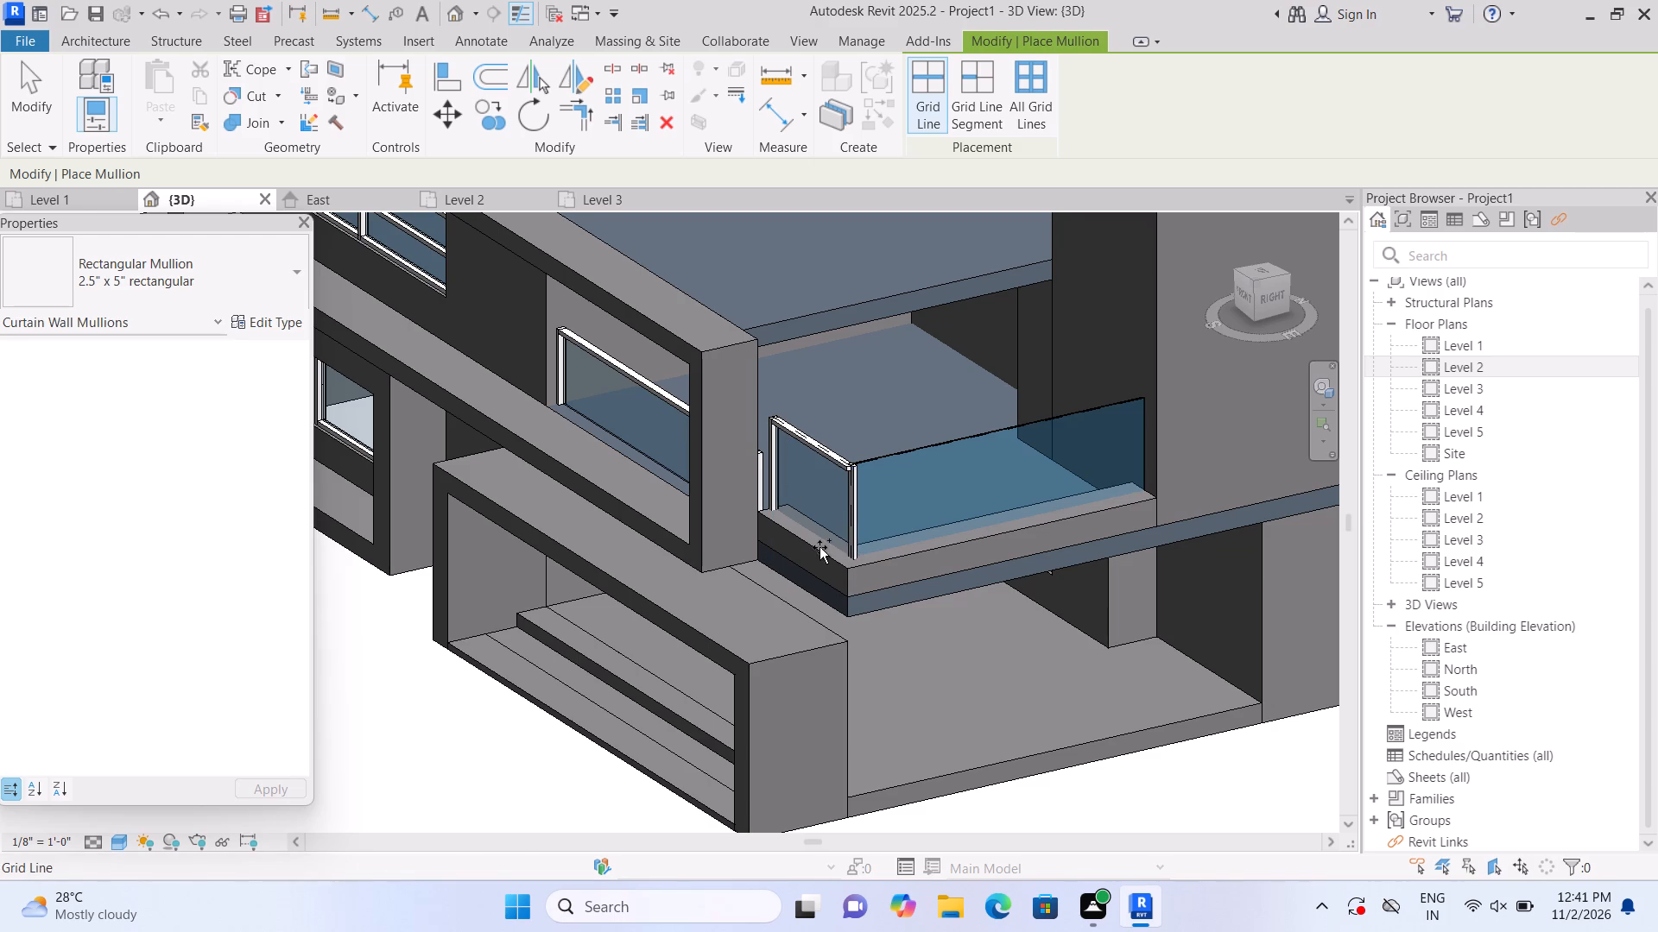
left_click(1087, 418)
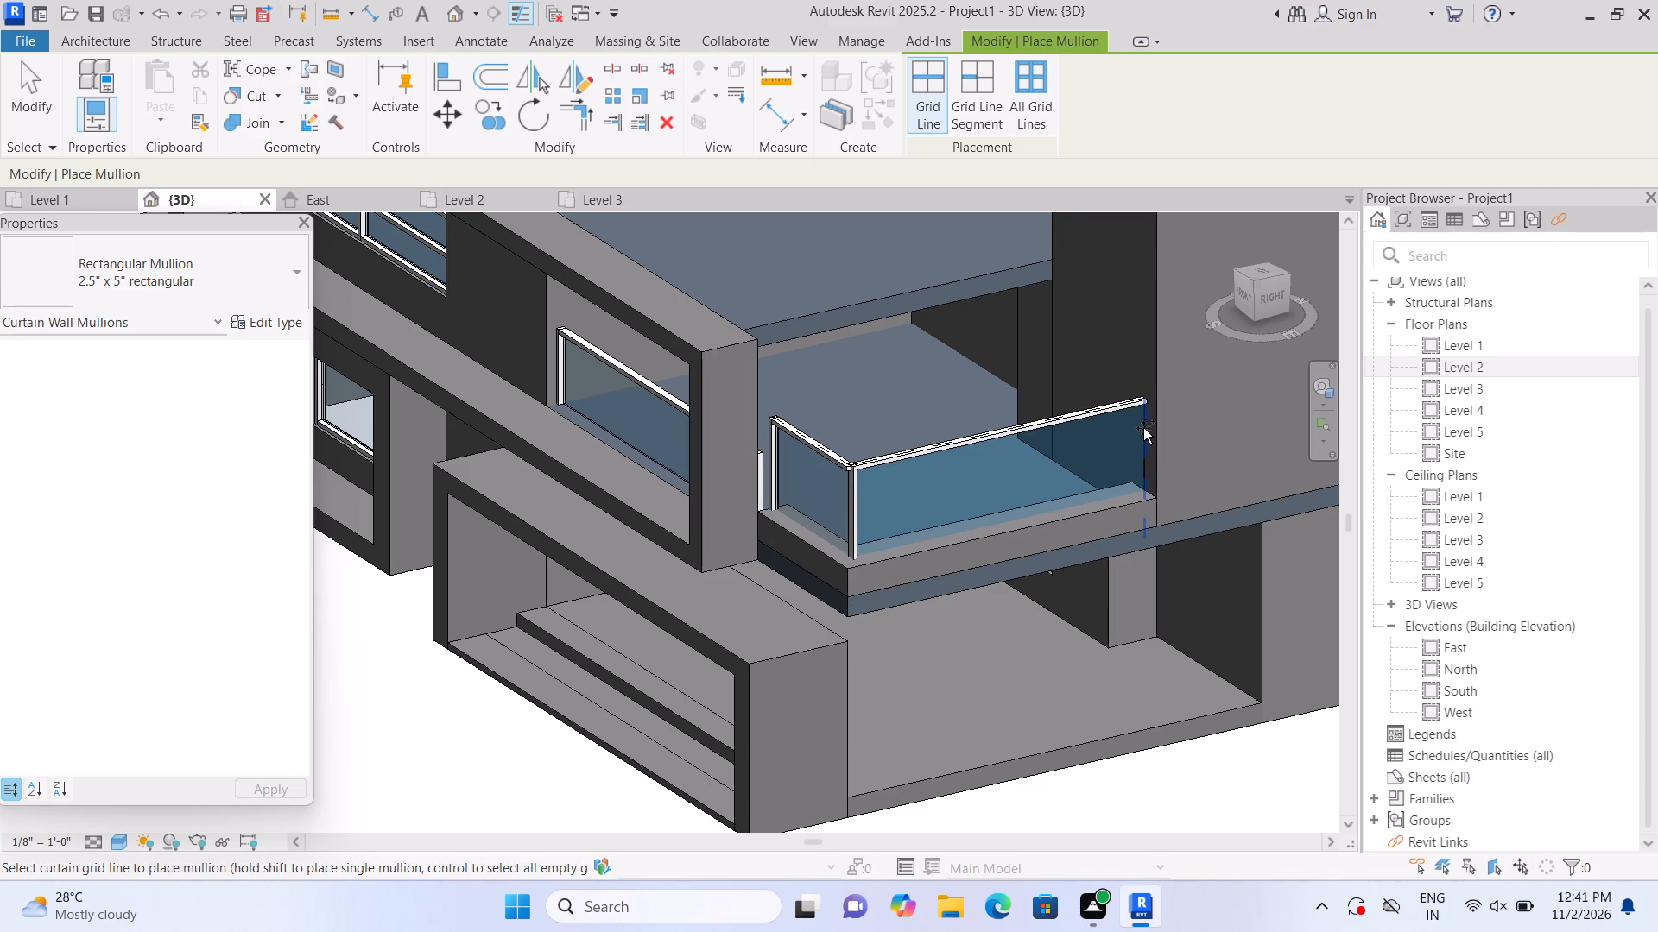
left_click(1145, 432)
left_click(1071, 517)
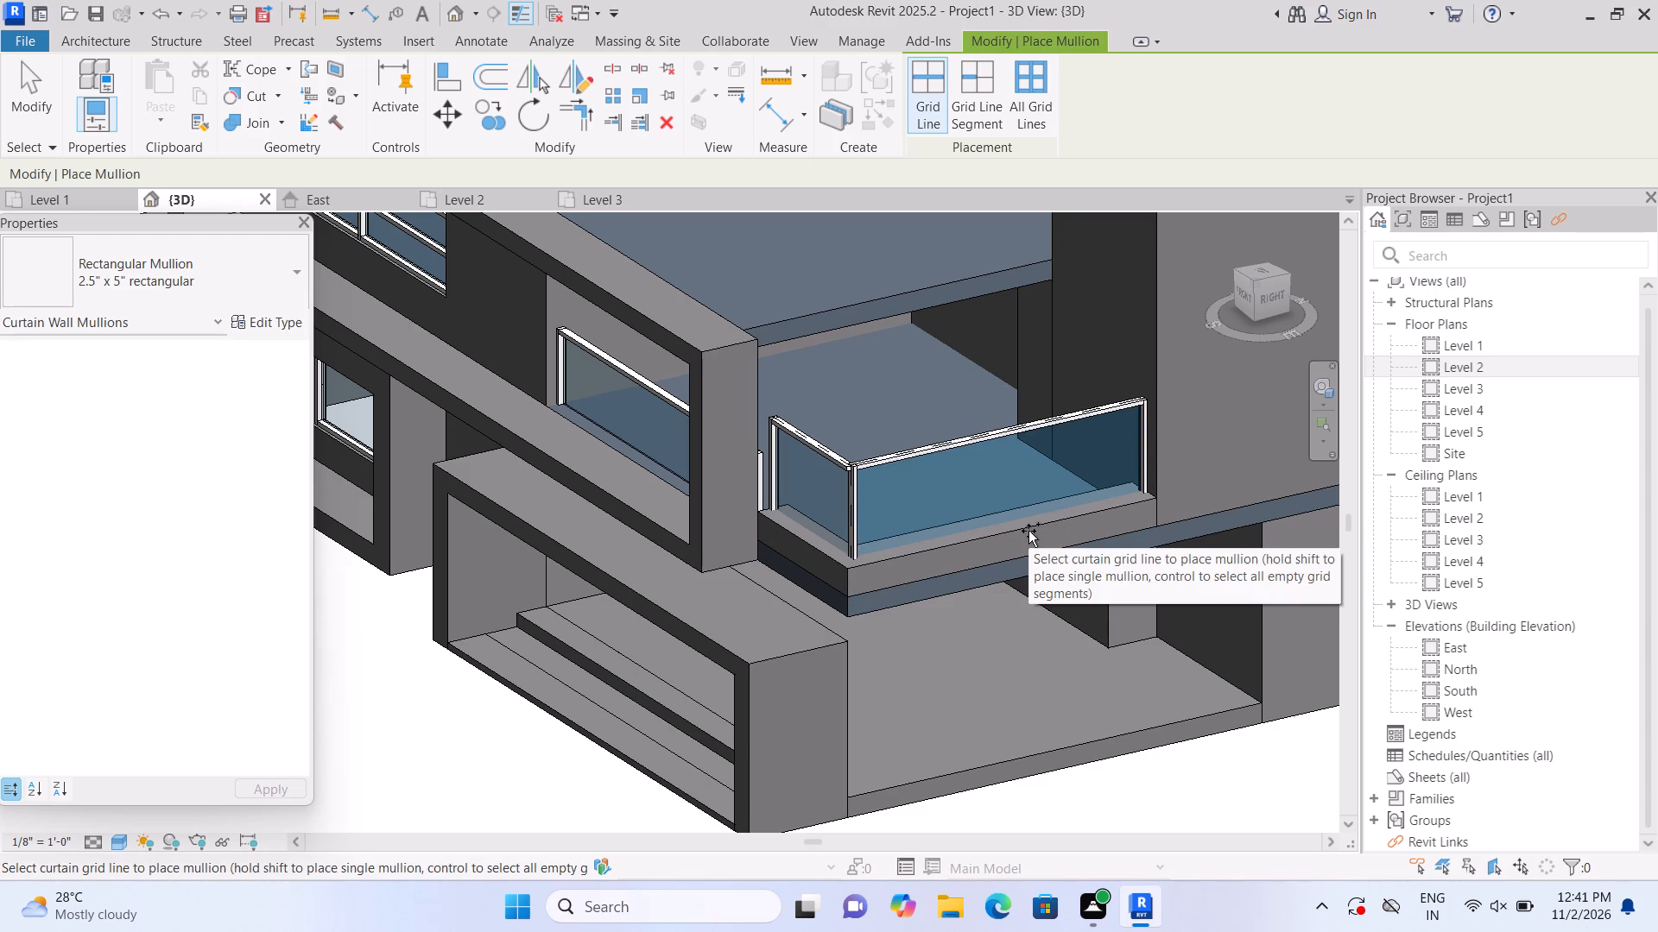
key("Escape")
Raise the bottom of the longer balcony curtain wall to a base offset of about 1' 3" from Level 2.
scroll(1028, 531, "up", 1)
left_click(1028, 531)
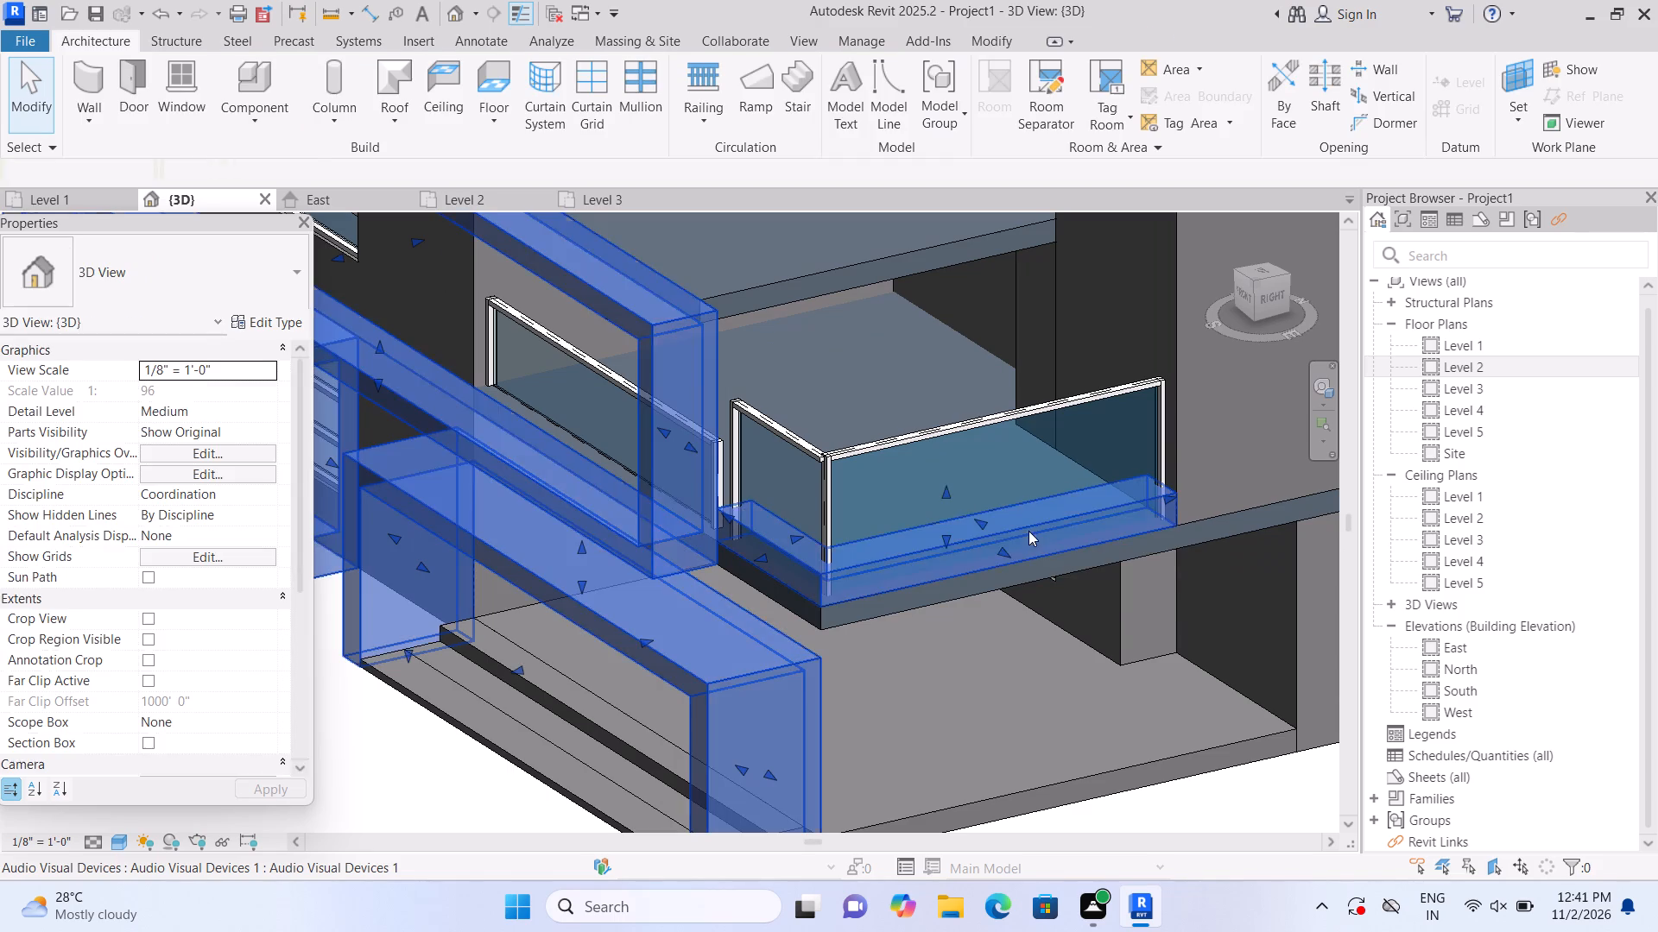
left_click(1232, 807)
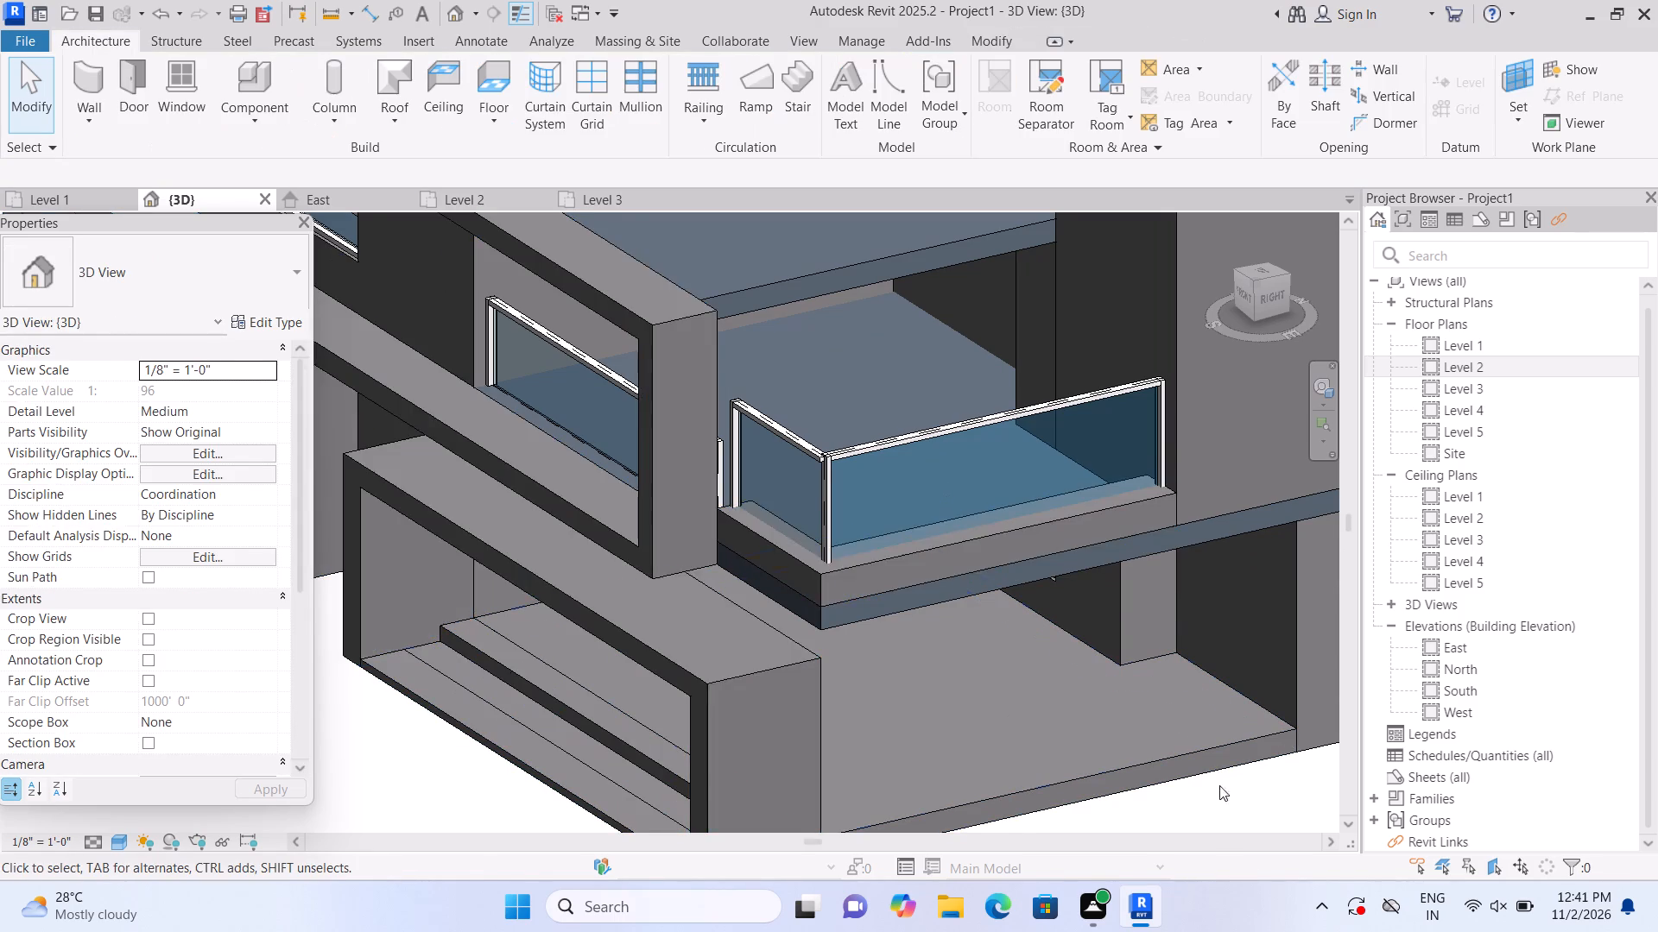
scroll(1142, 673, "down", 2)
left_click(995, 507)
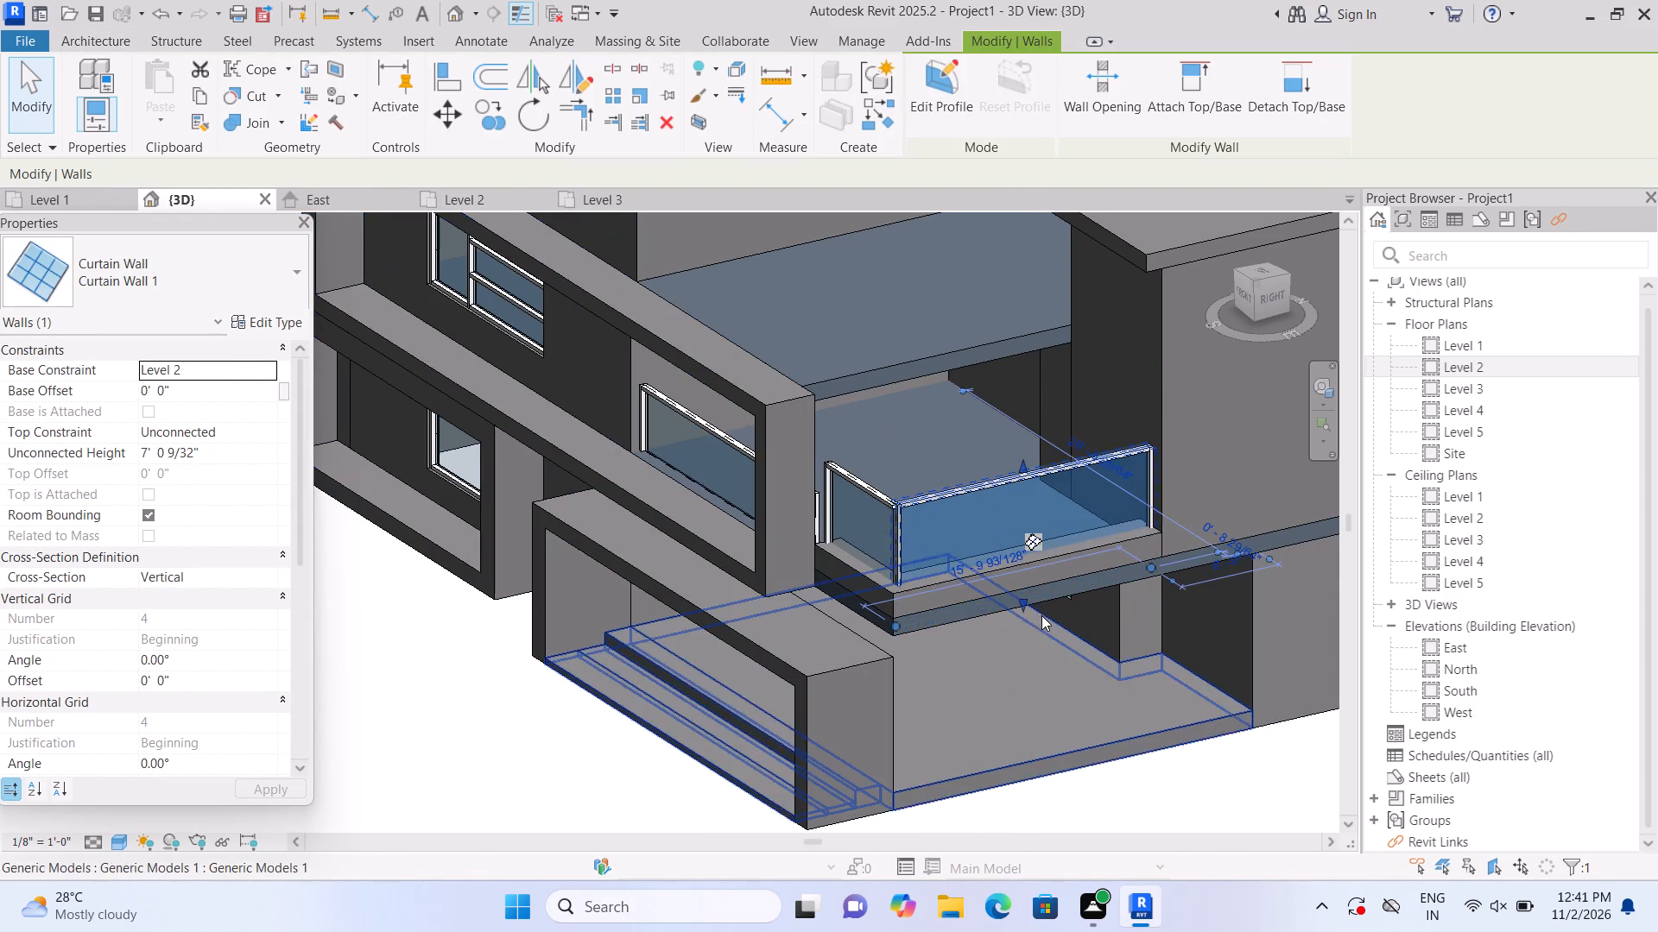
scroll(1028, 611, "up", 1)
left_click_drag(1022, 603, 1012, 570)
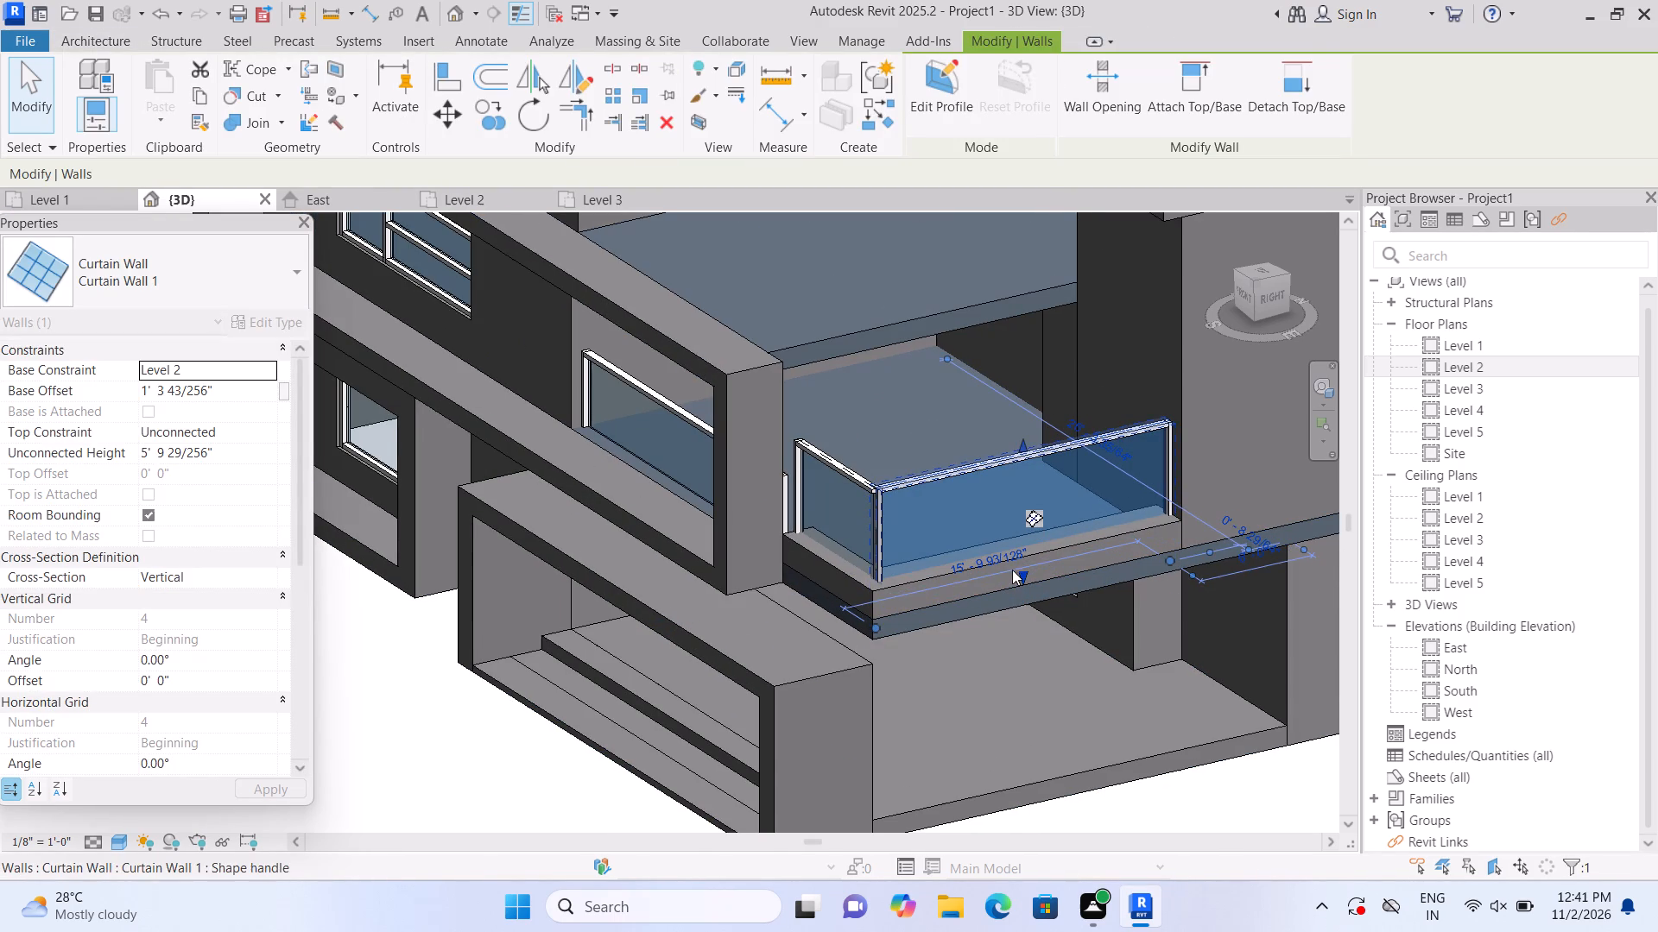
key("Escape")
Raise the bottom of the shorter balcony curtain wall toward the top of the parapet.
left_click(844, 495)
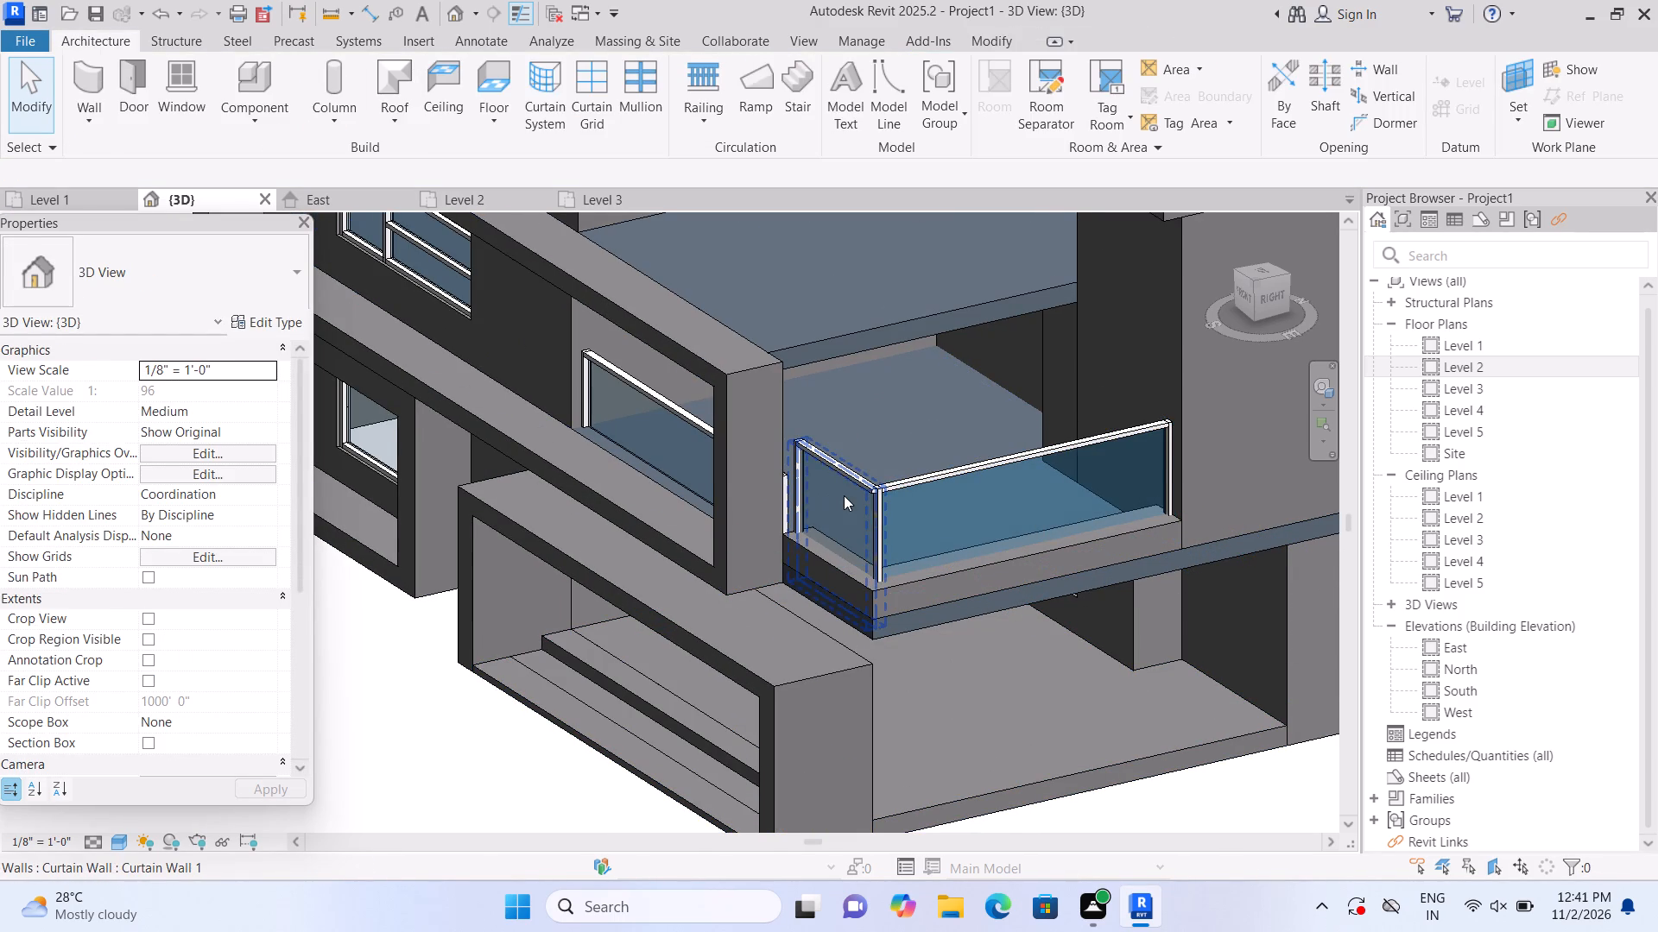
left_click_drag(833, 612, 838, 568)
left_click(1133, 797)
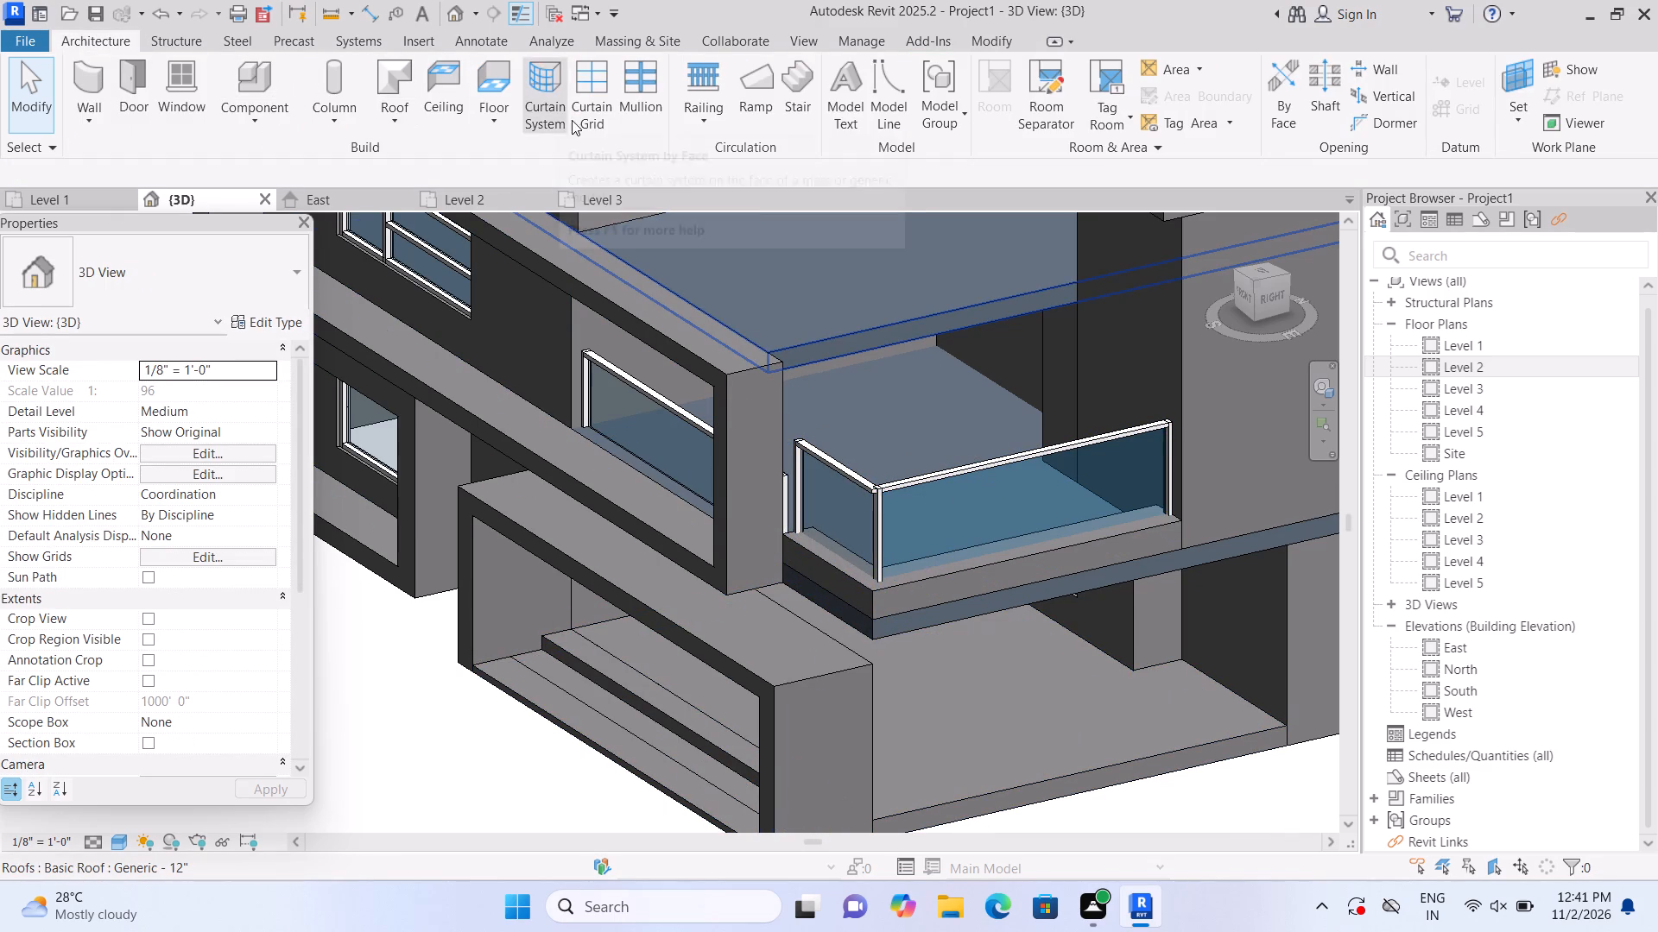
Add three vertical curtain grids to the longer railing, about 3' 6" to 4' 1" apart, and one midway along the shorter railing.
left_click(596, 108)
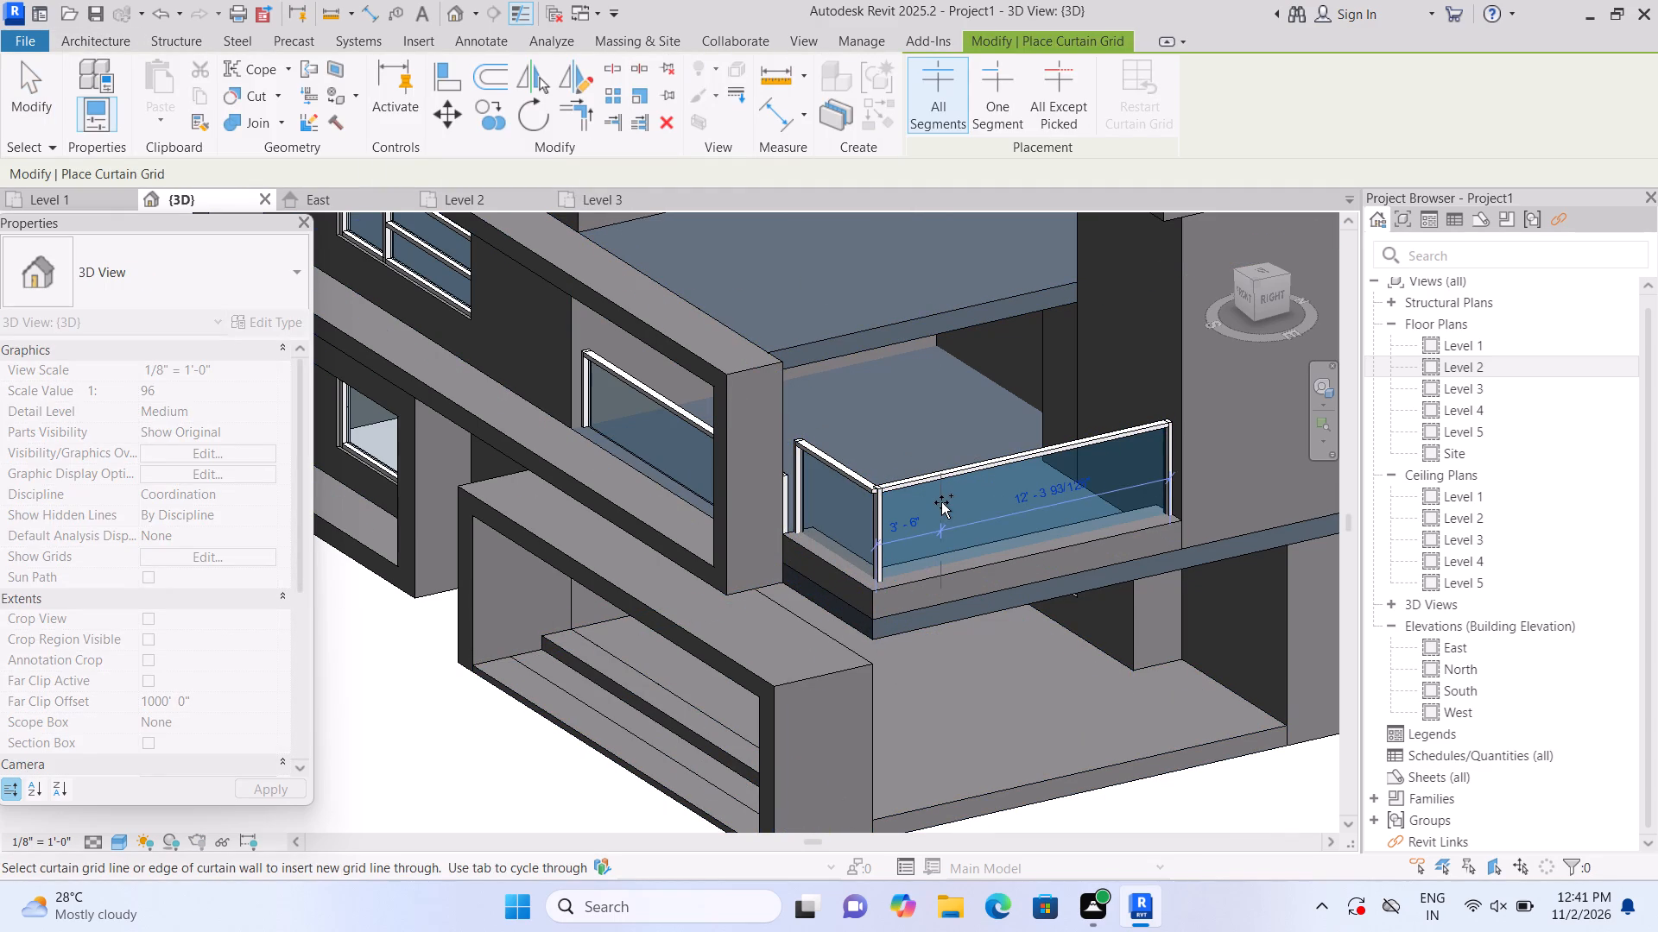
left_click(941, 502)
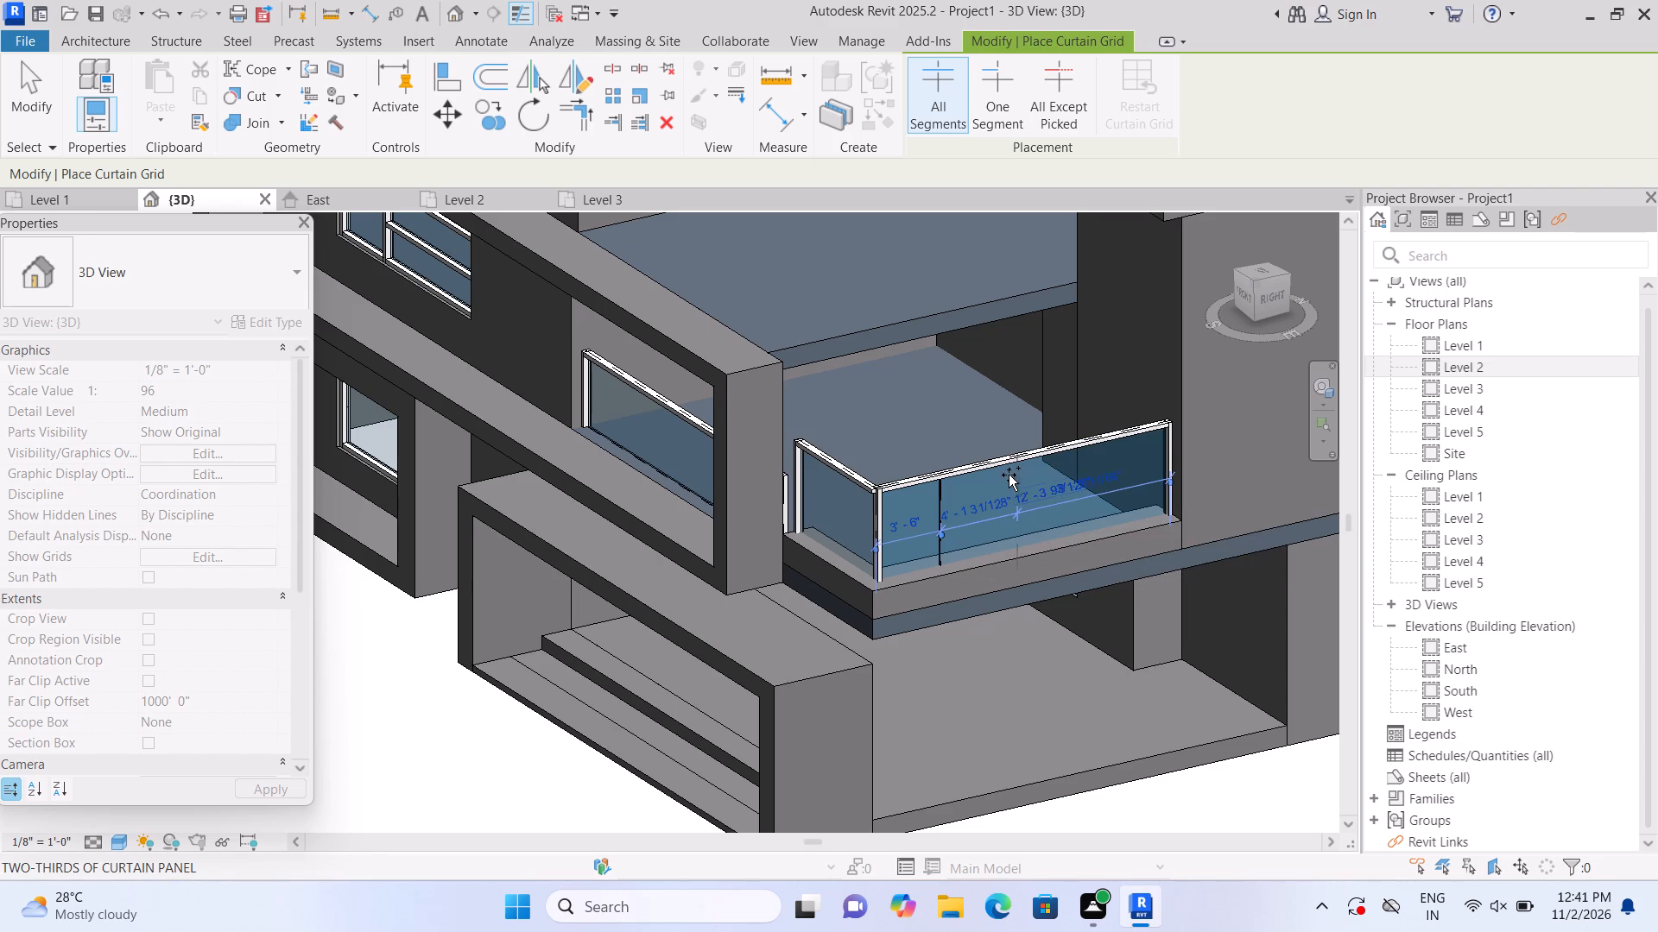
left_click(1008, 466)
left_click(1082, 450)
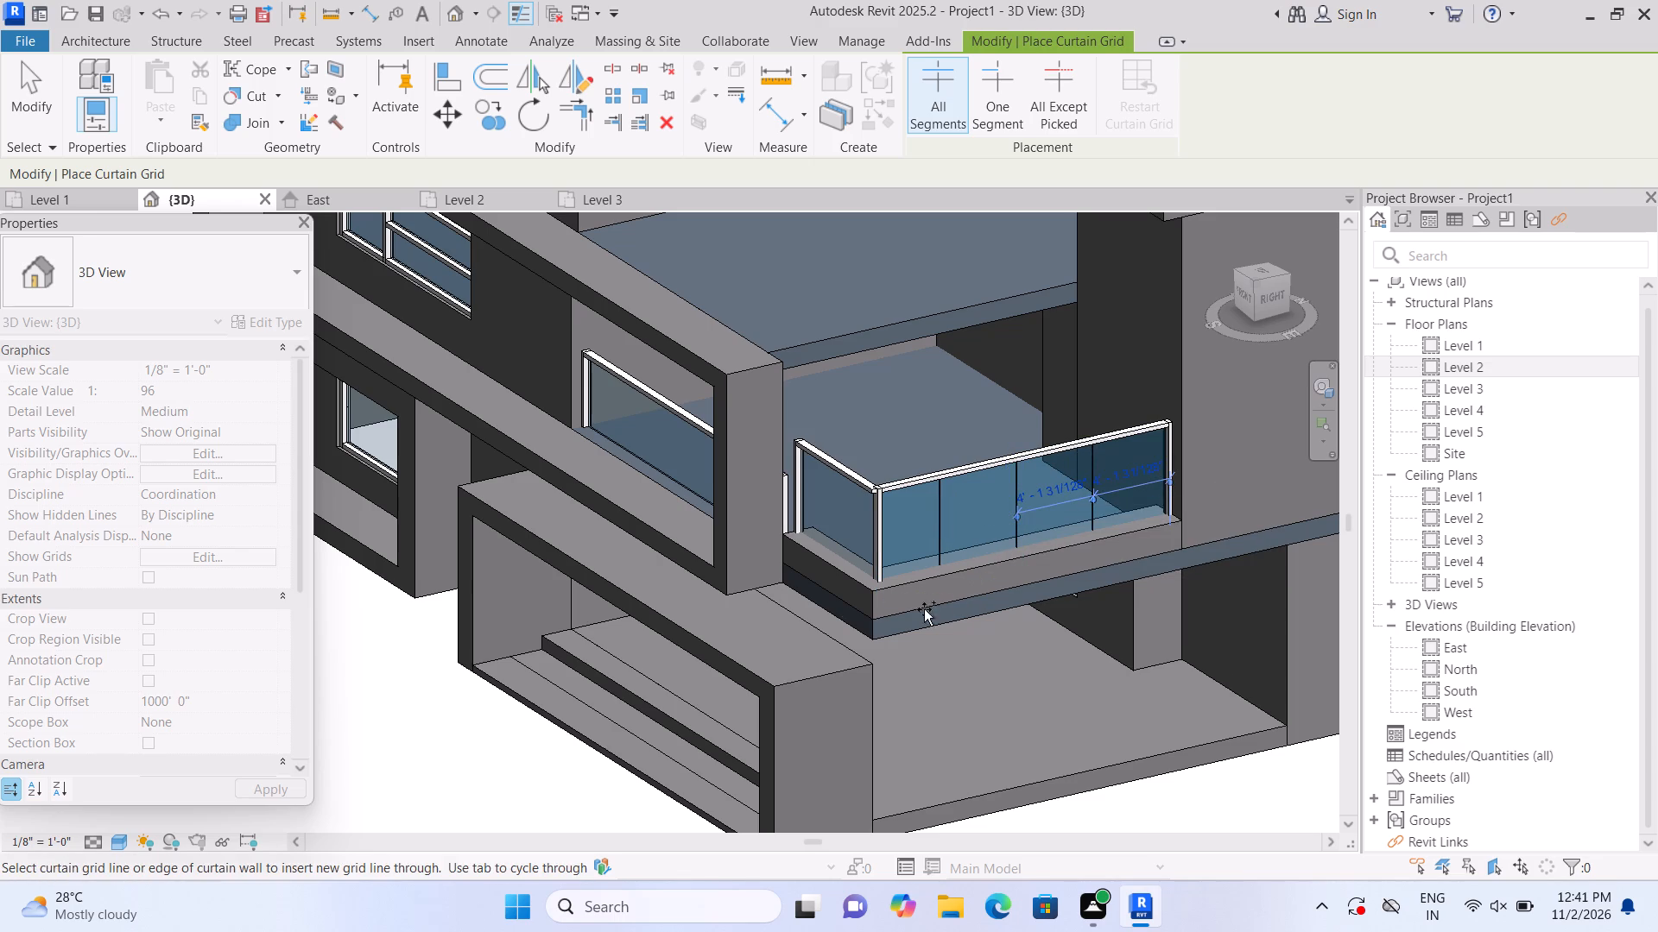
left_click(829, 494)
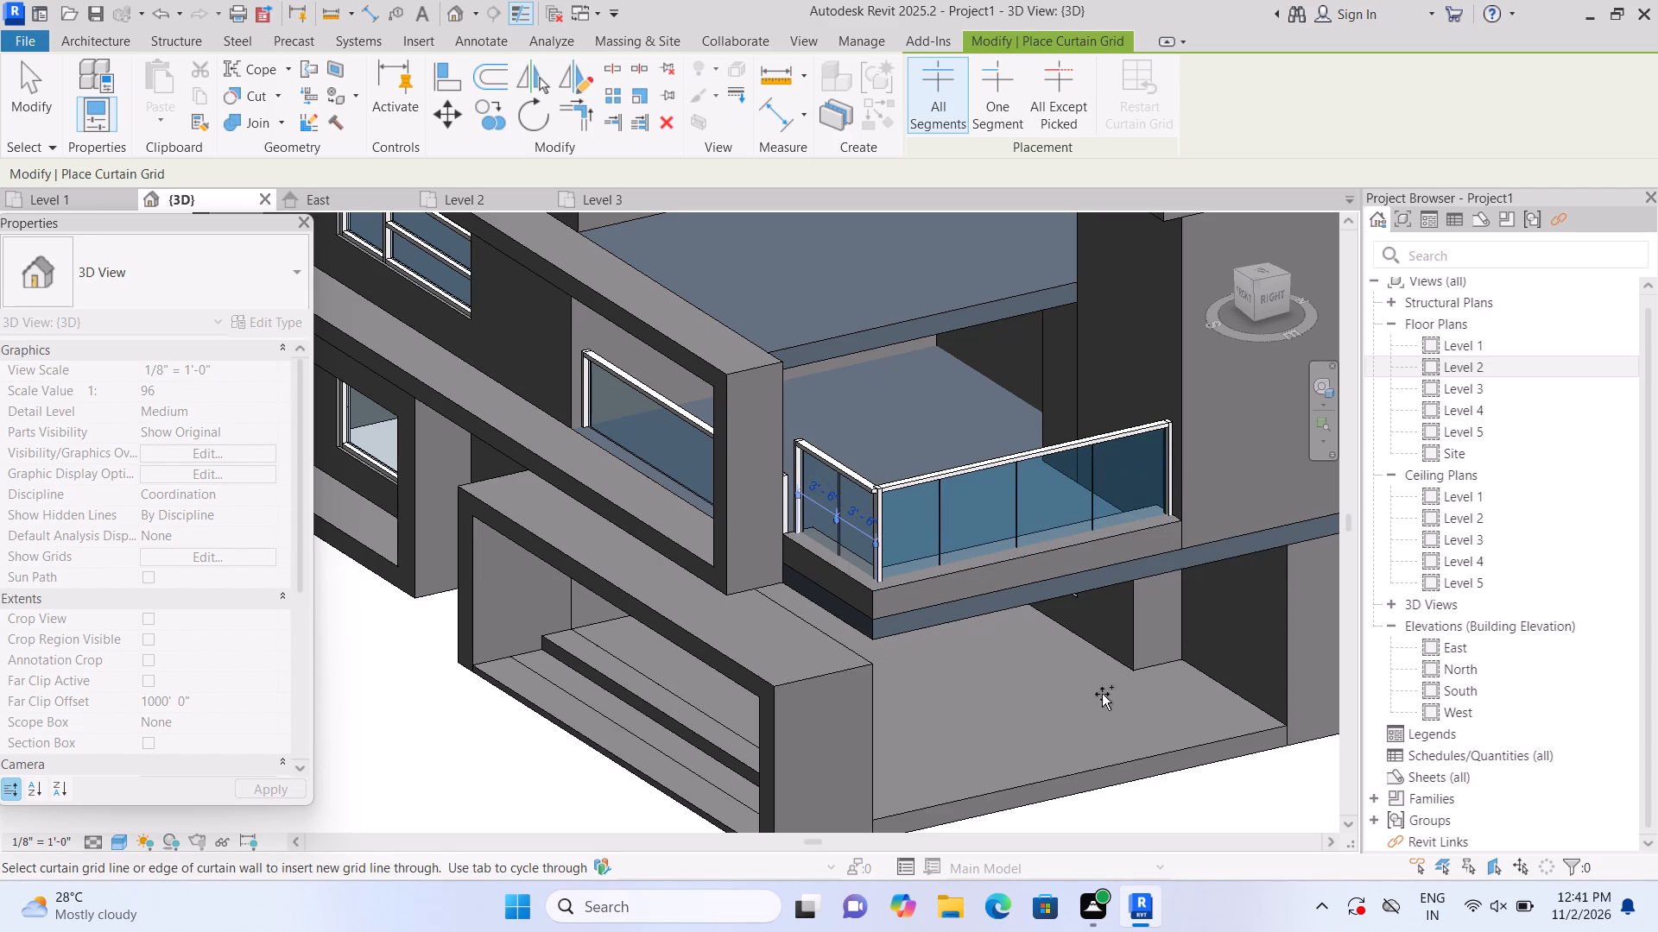
key("Escape")
key("Escape")
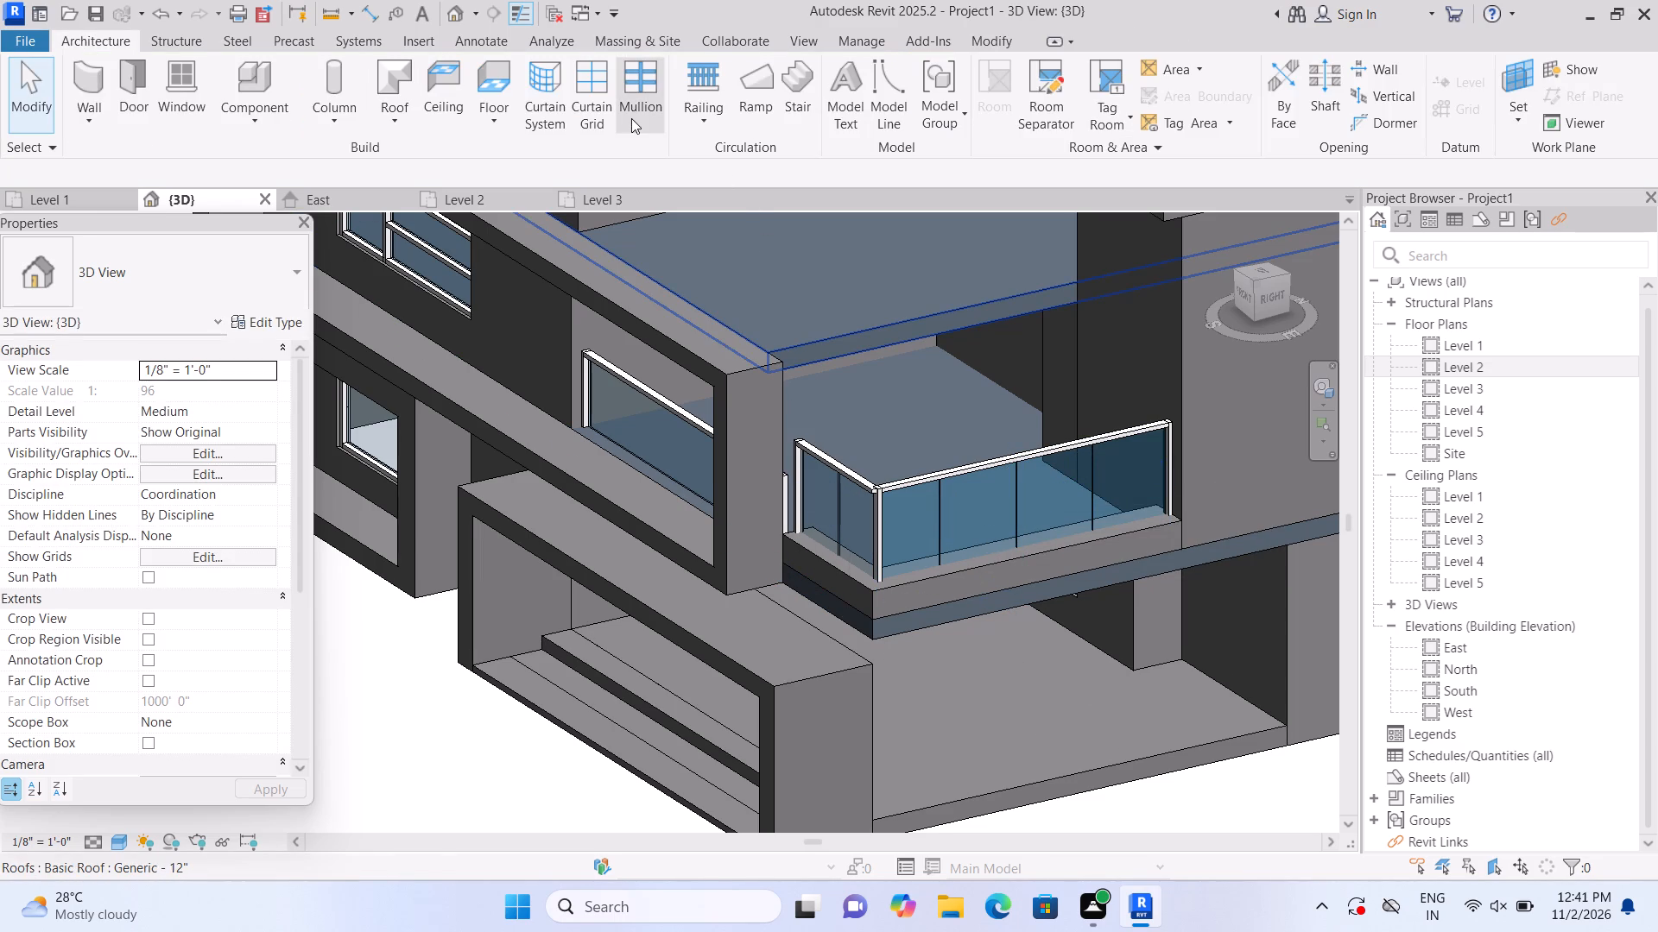
Place 2.5" x 5" rectangular mullions on the four new vertical grid lines of the balcony railings.
left_click(630, 116)
left_click(845, 501)
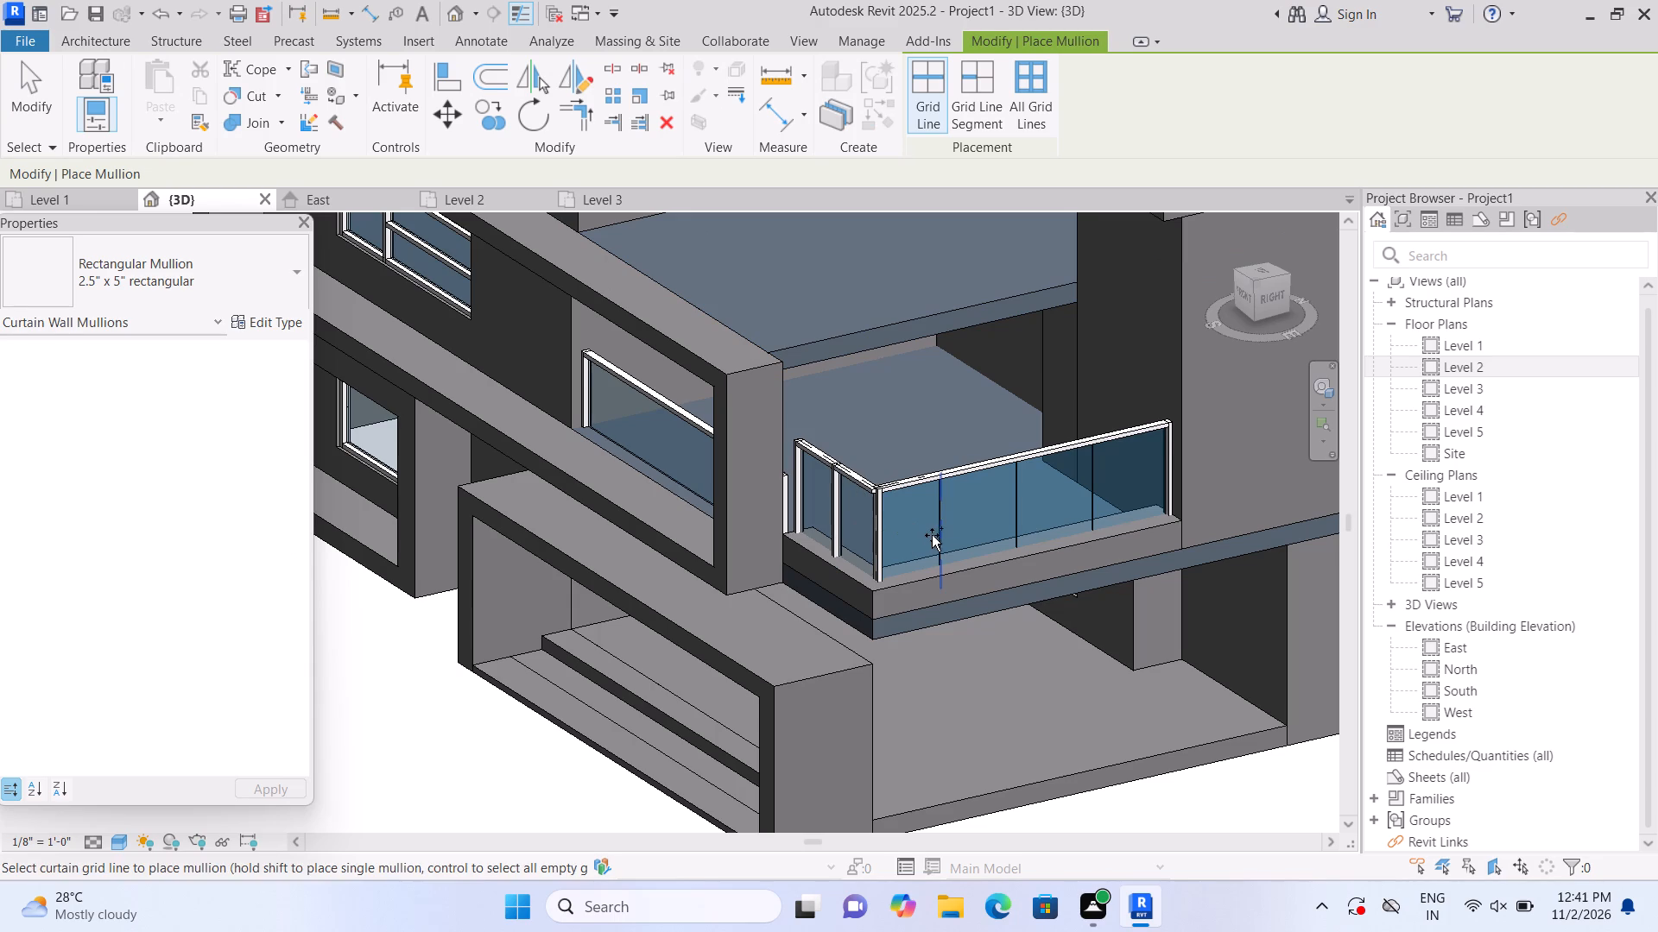
left_click(936, 534)
left_click(1027, 517)
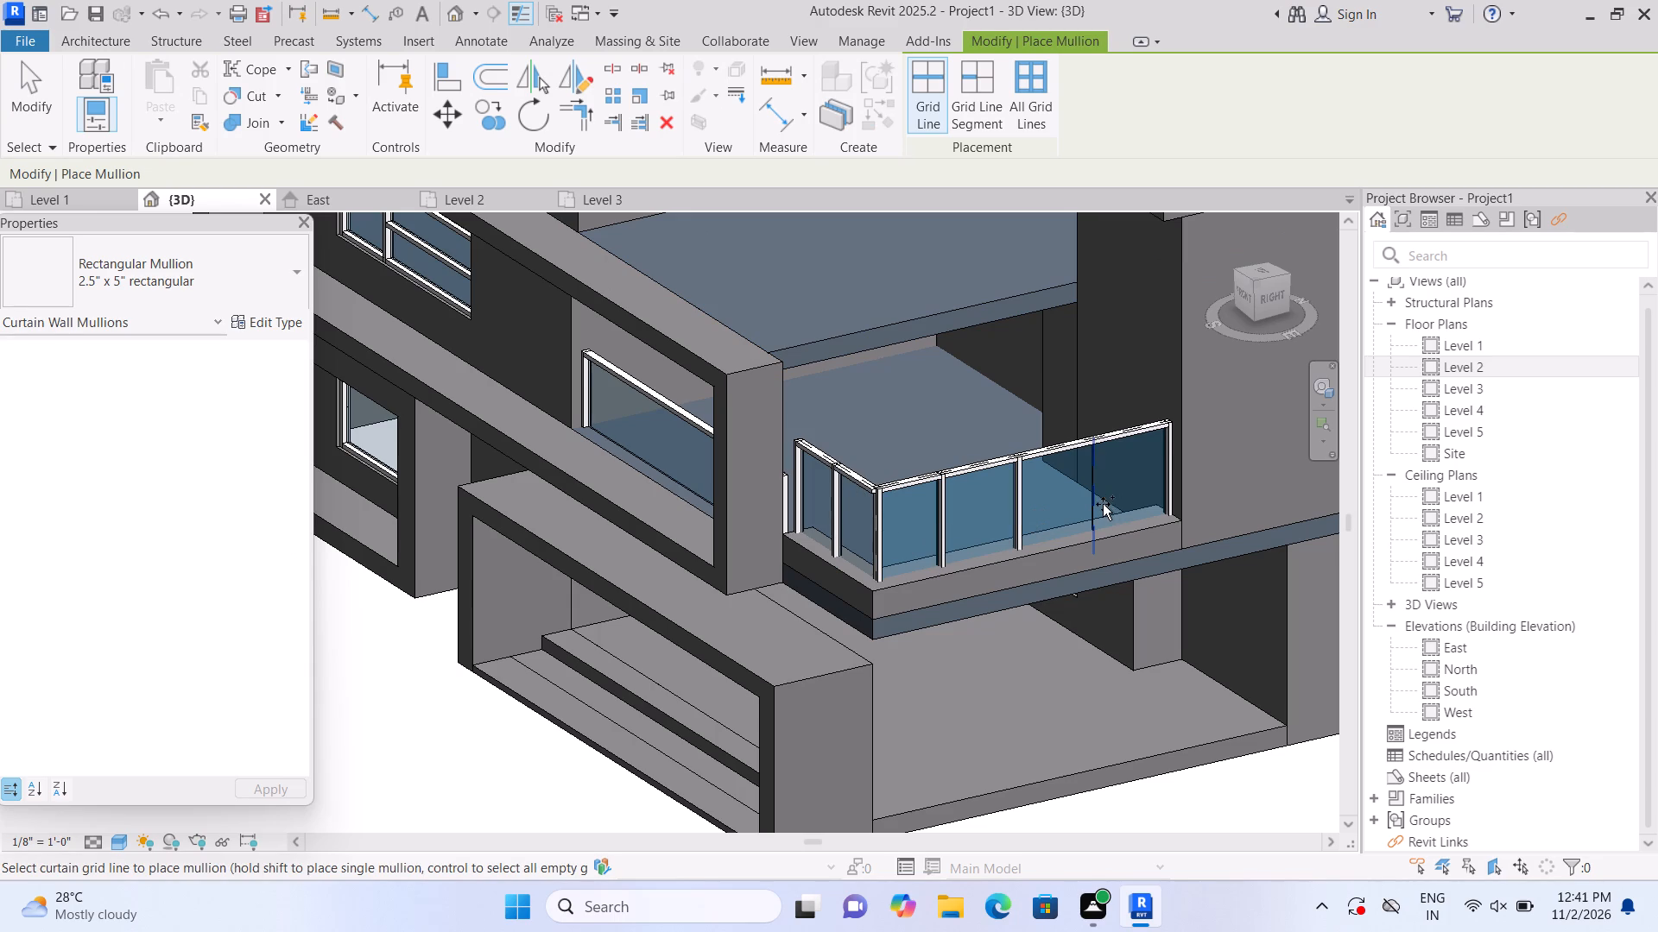
left_click(1103, 504)
scroll(1119, 673, "down", 3)
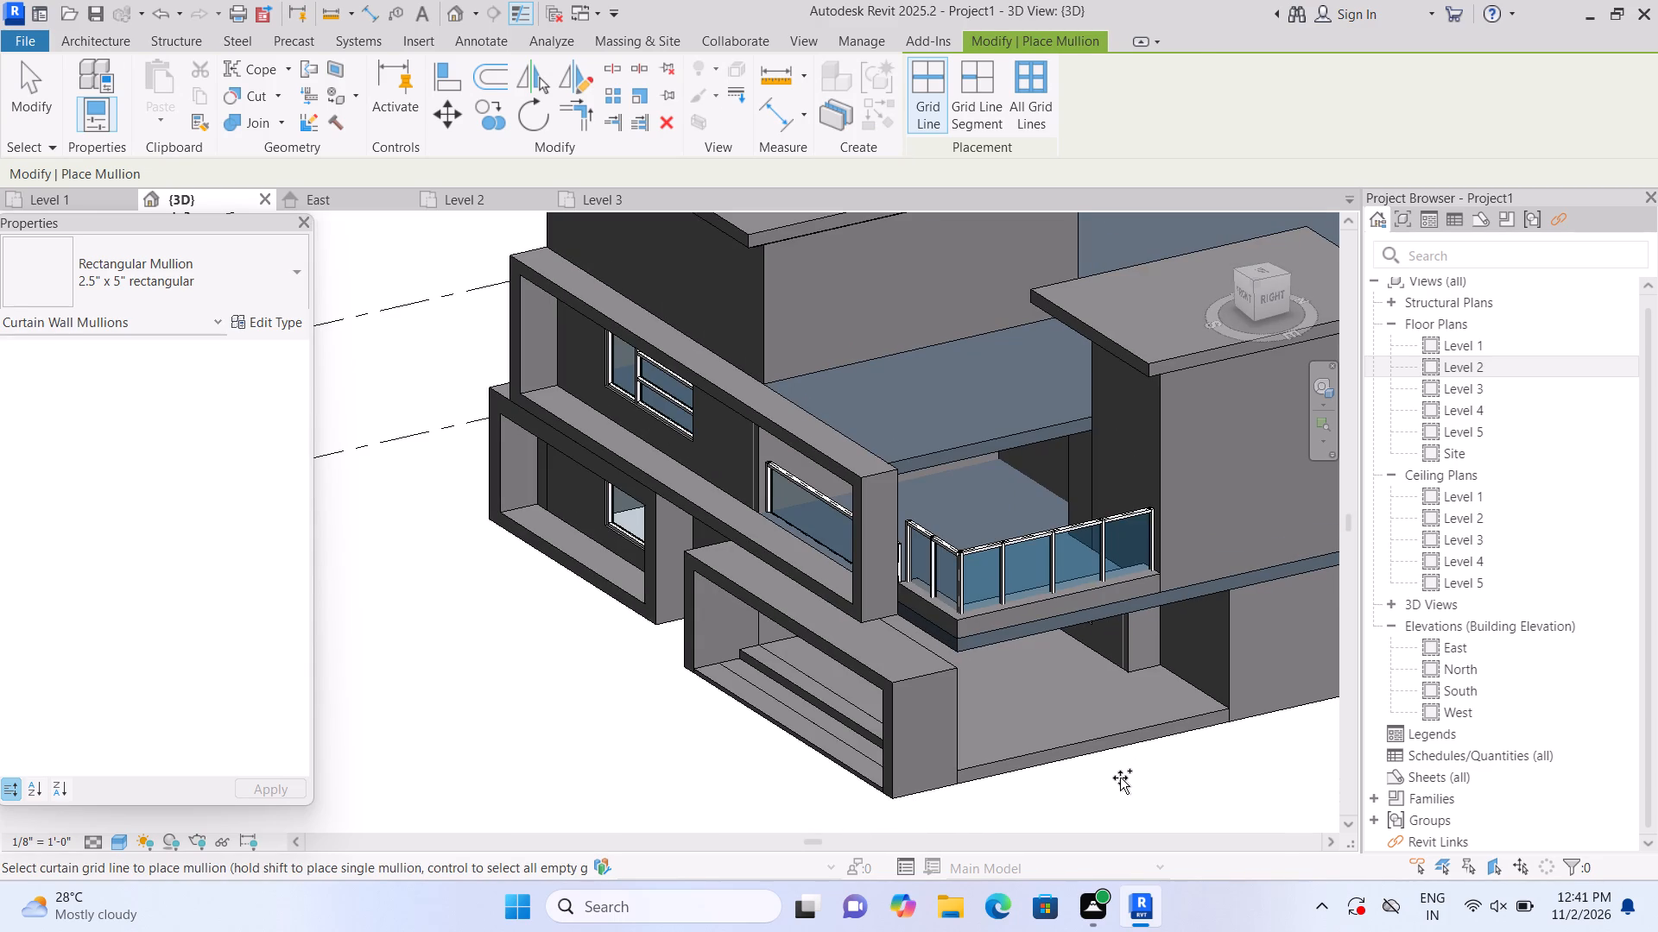
key("Escape")
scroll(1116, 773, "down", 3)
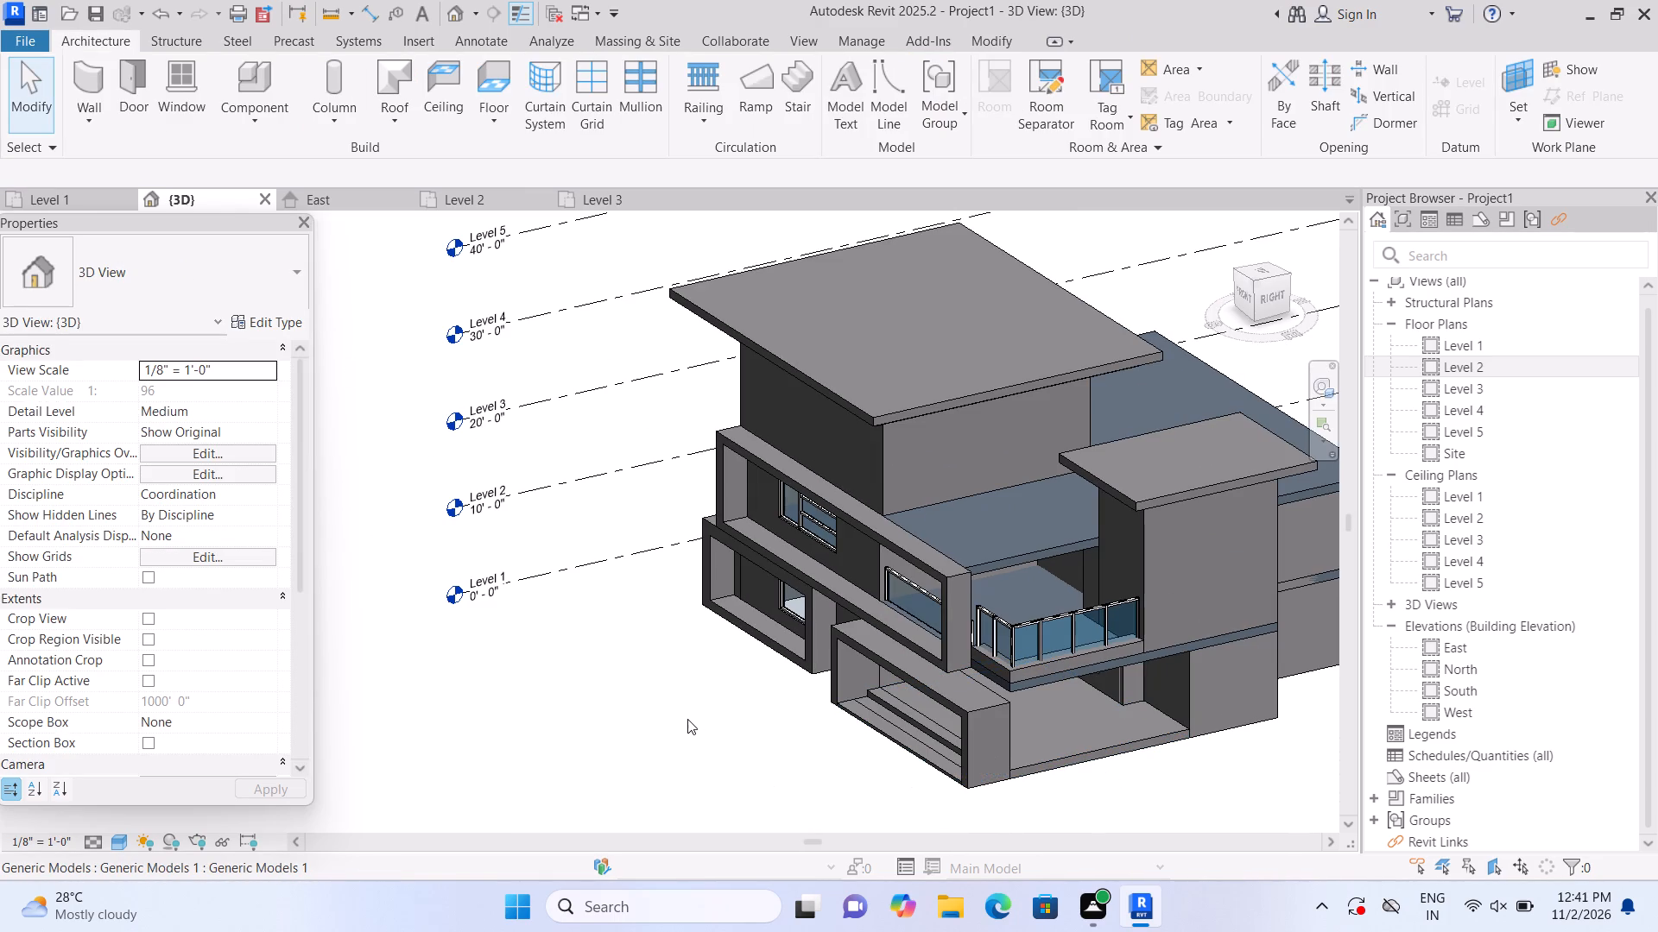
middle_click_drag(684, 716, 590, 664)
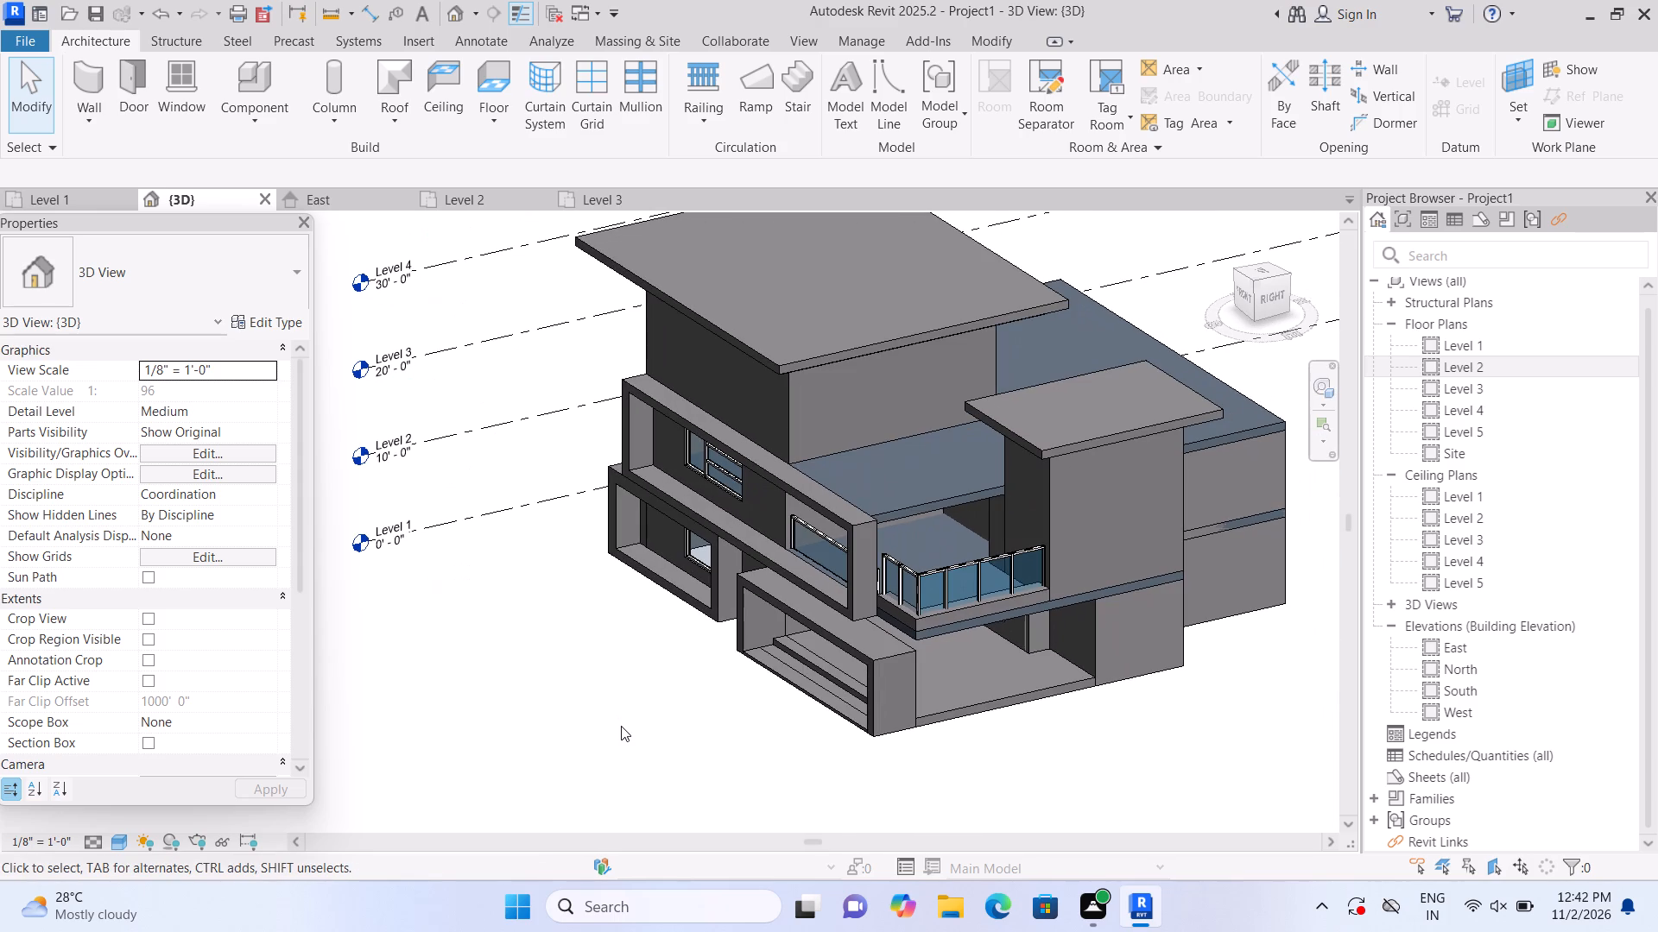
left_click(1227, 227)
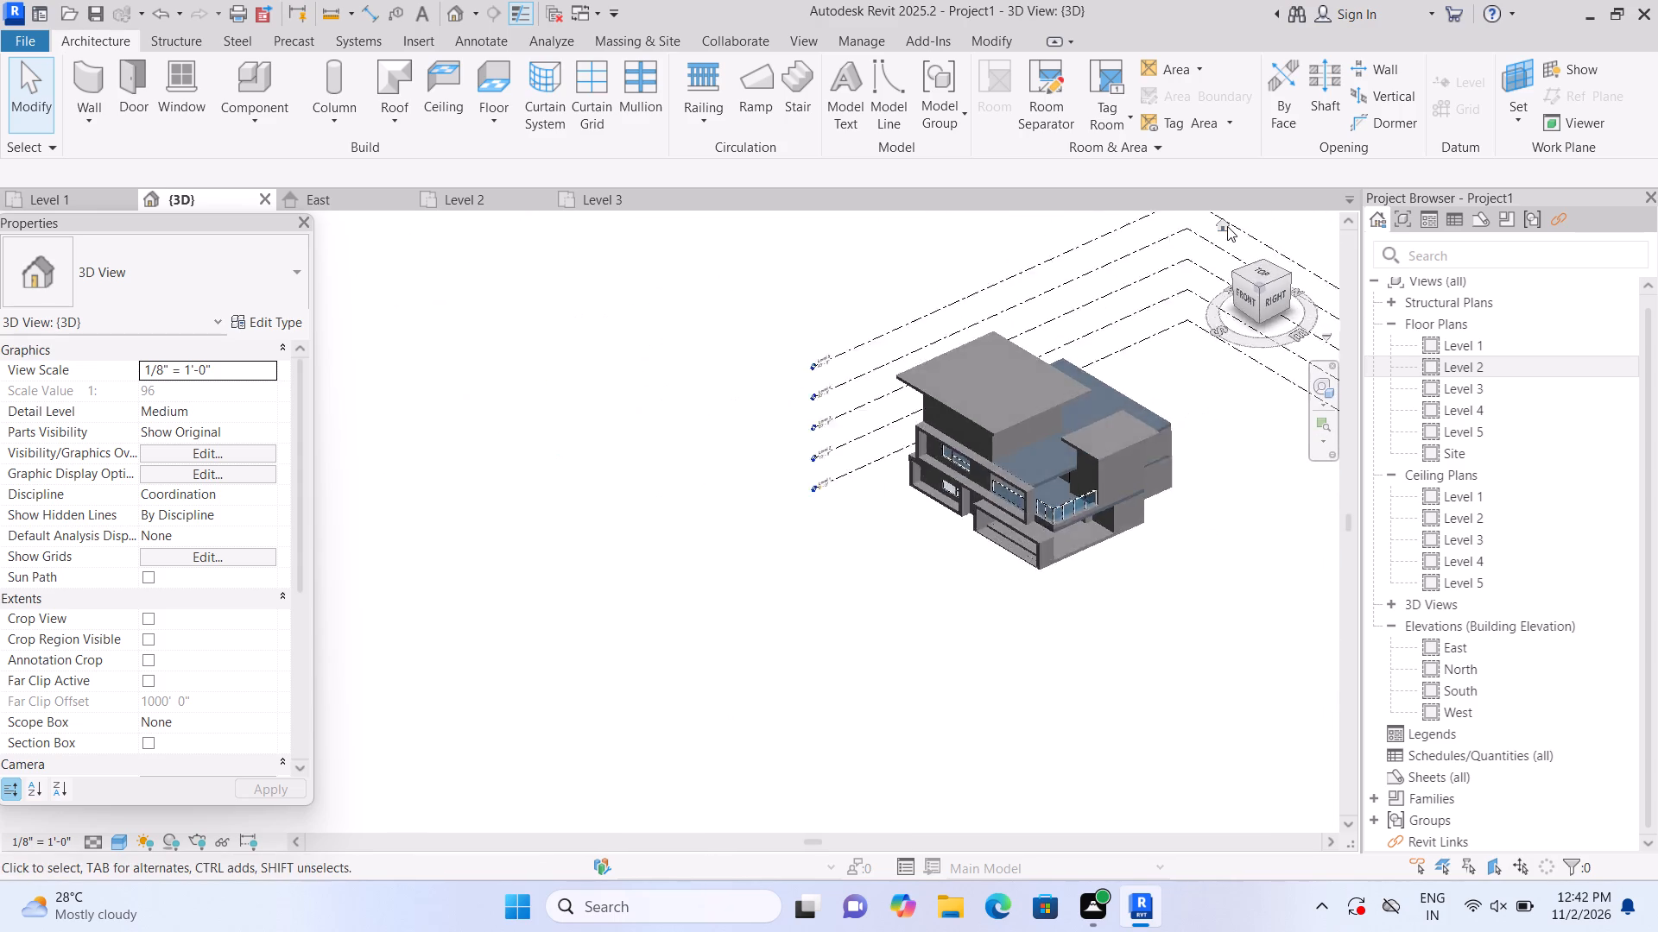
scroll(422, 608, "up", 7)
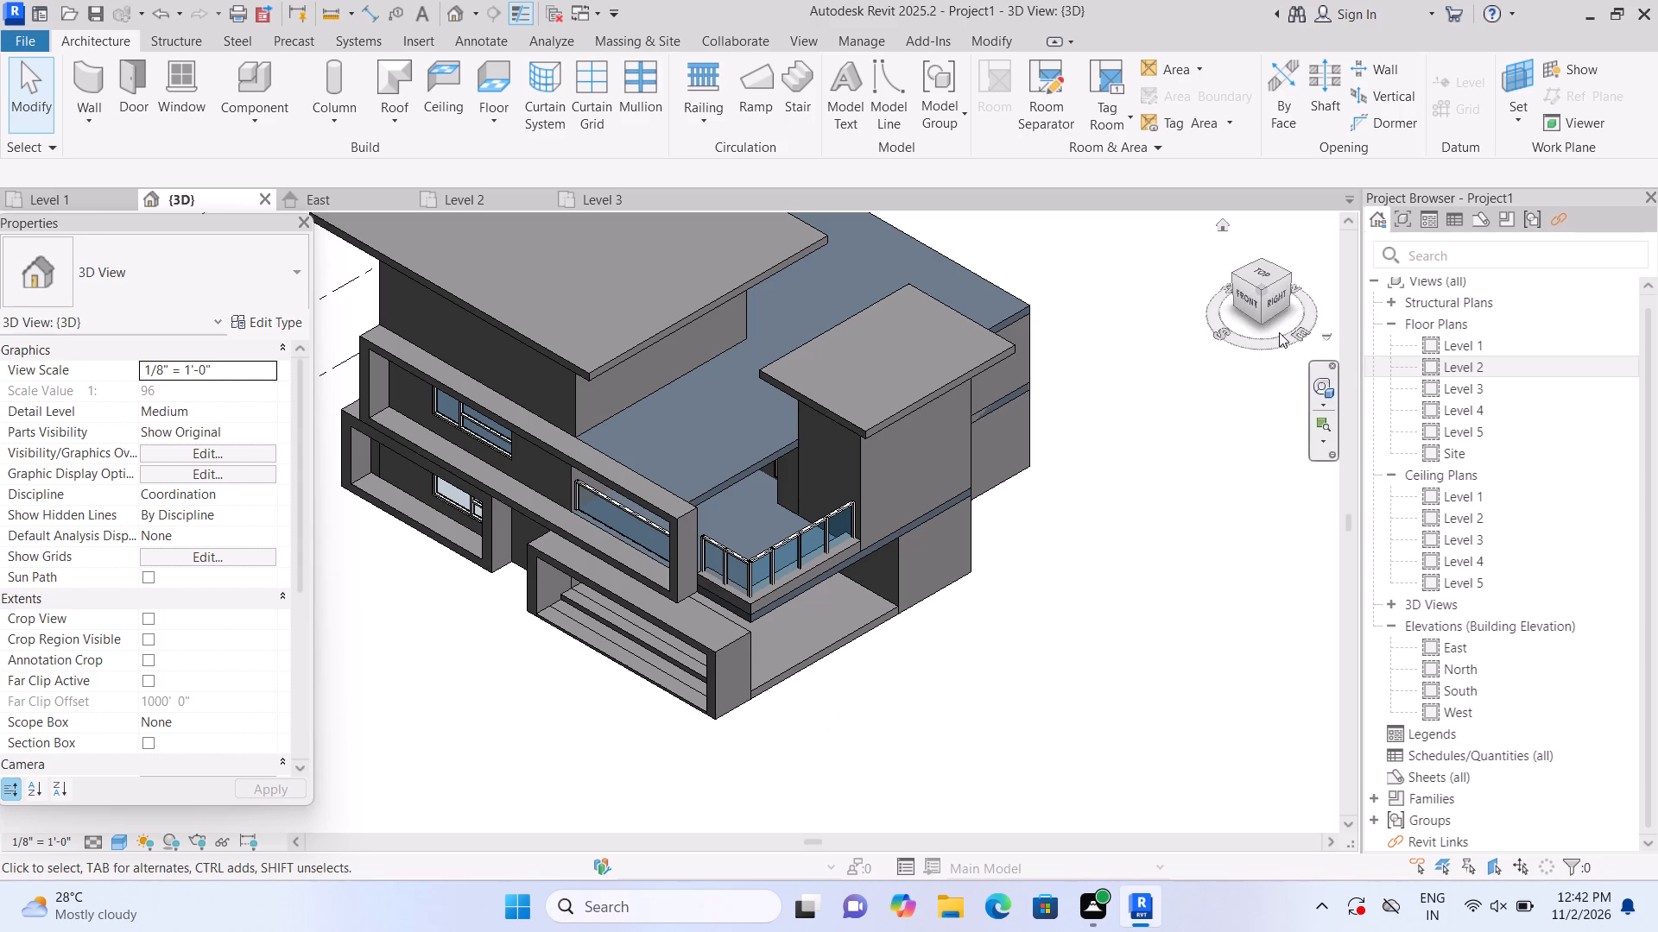
Open the Level 1 floor plan.
double_click(1431, 340)
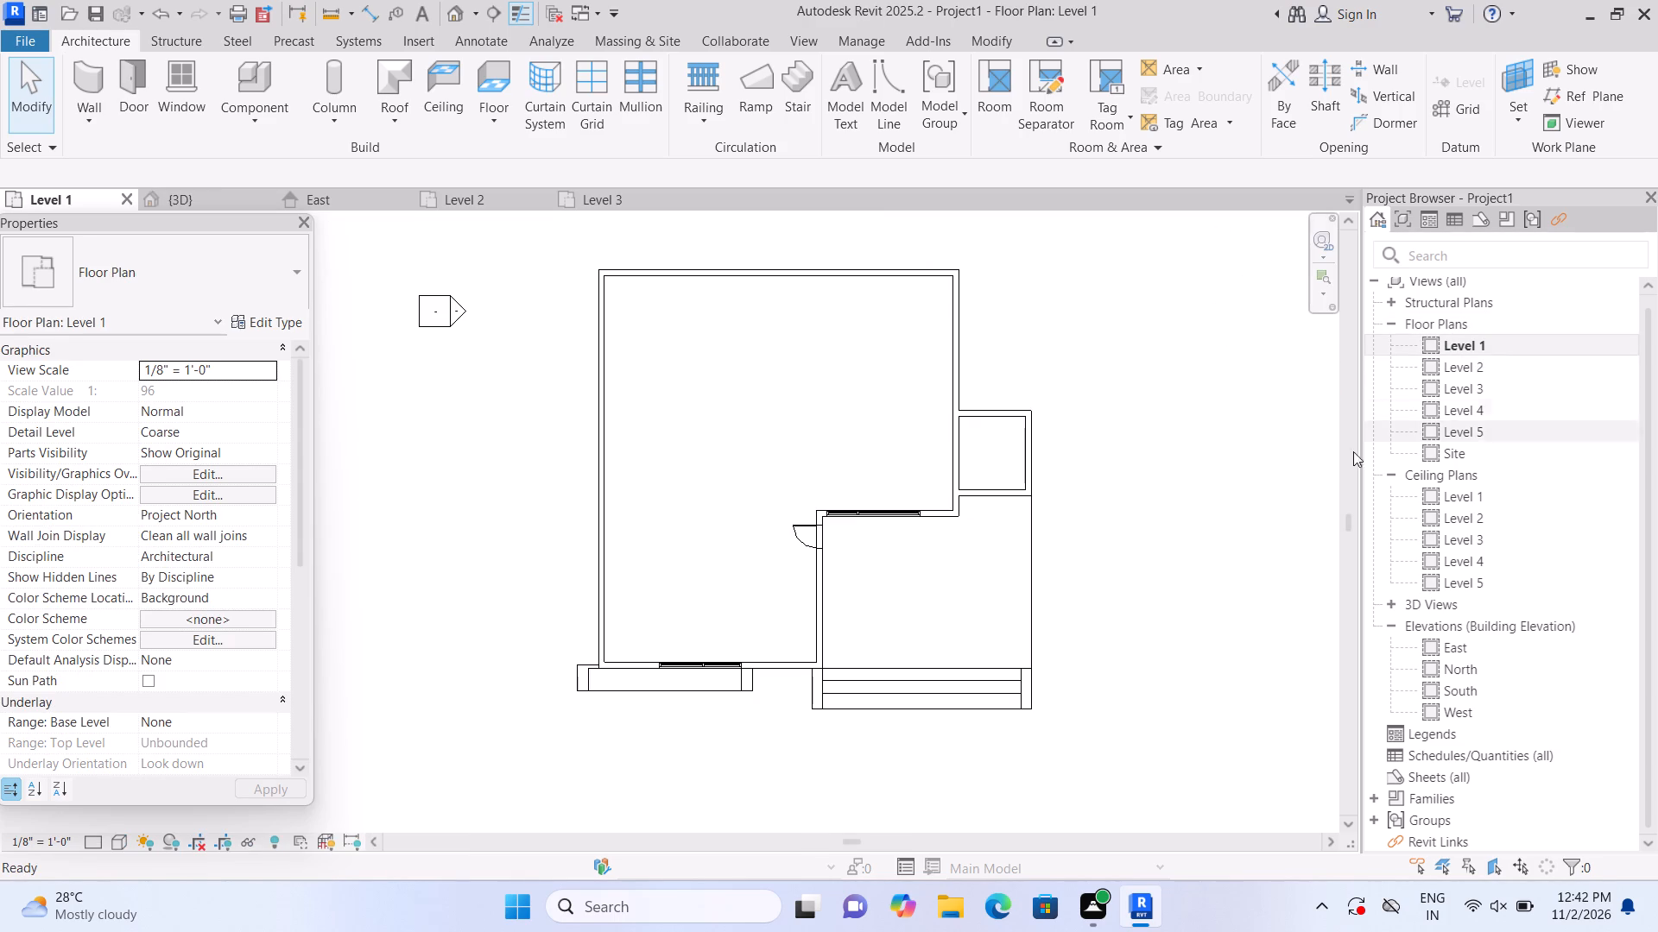
Dismiss the save reminder and start an in-place model in the Generic Models category, keeping the default name.
left_click(263, 116)
left_click(318, 209)
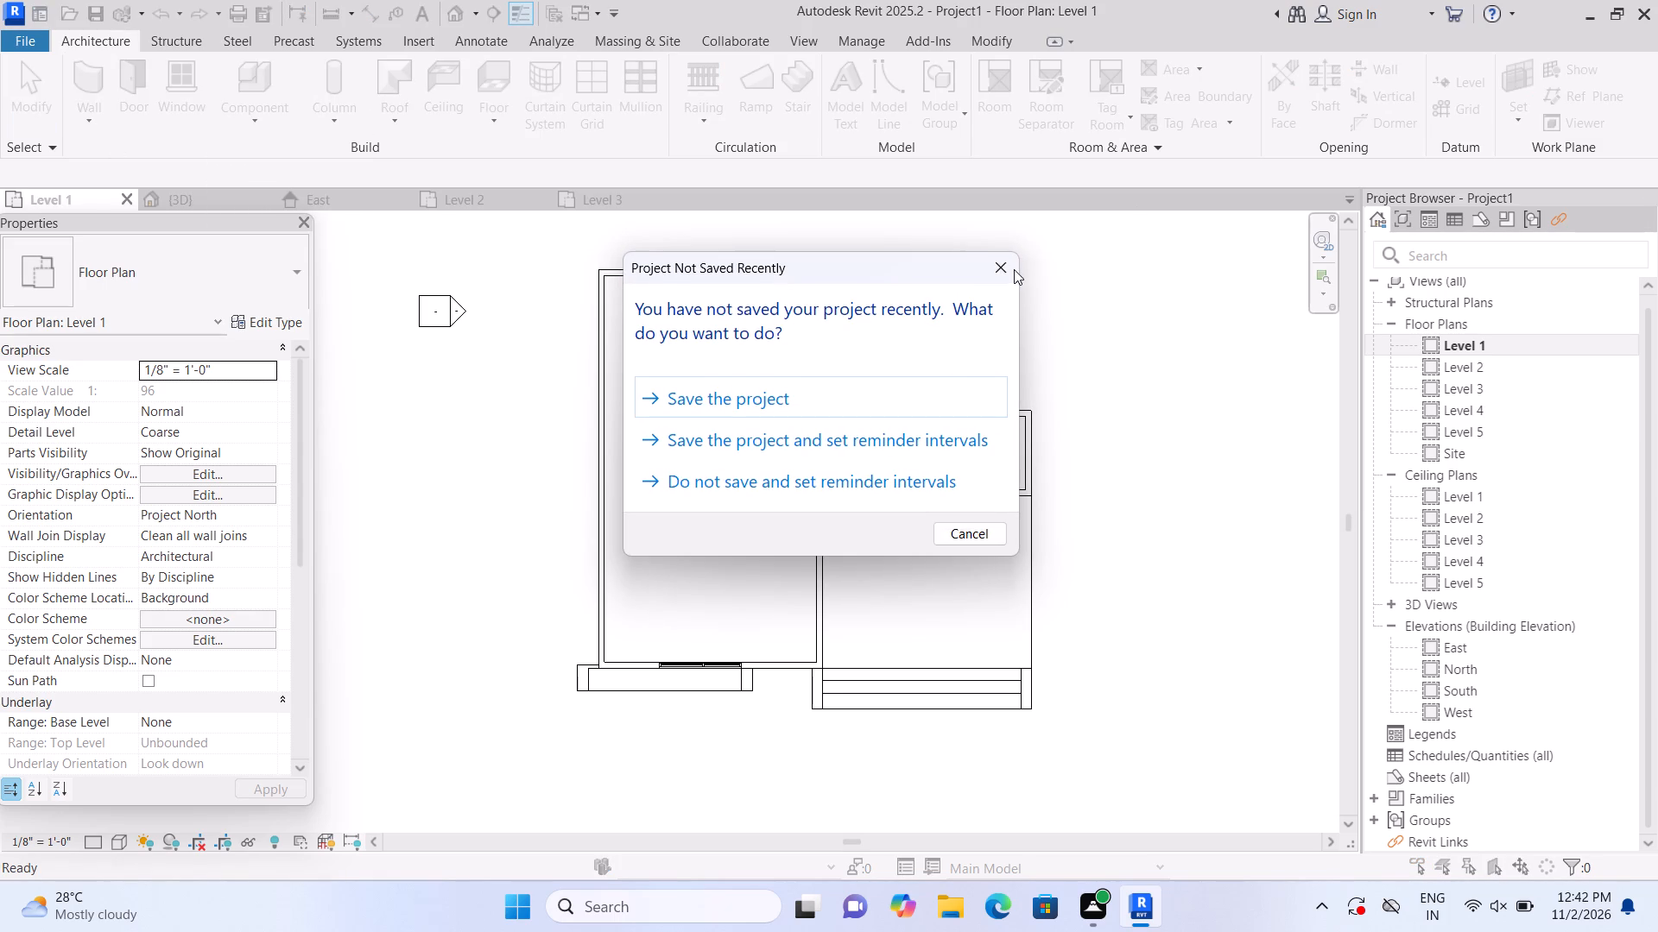
left_click(1010, 270)
scroll(897, 401, "down", 2)
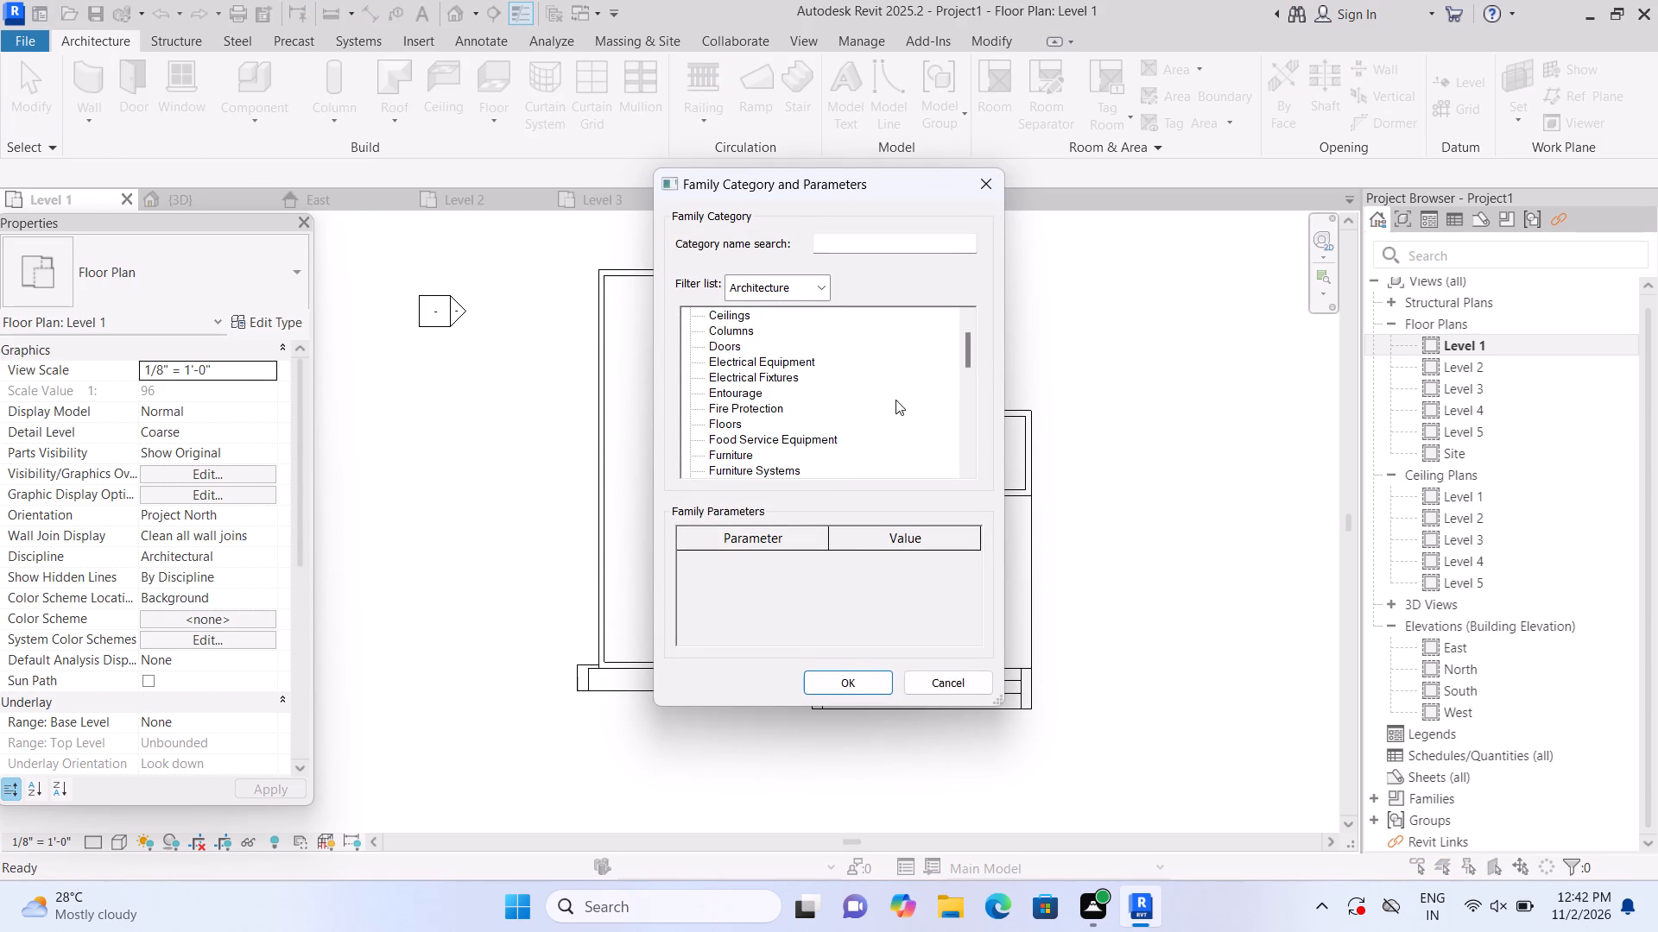
scroll(895, 400, "down", 1)
left_click(763, 468)
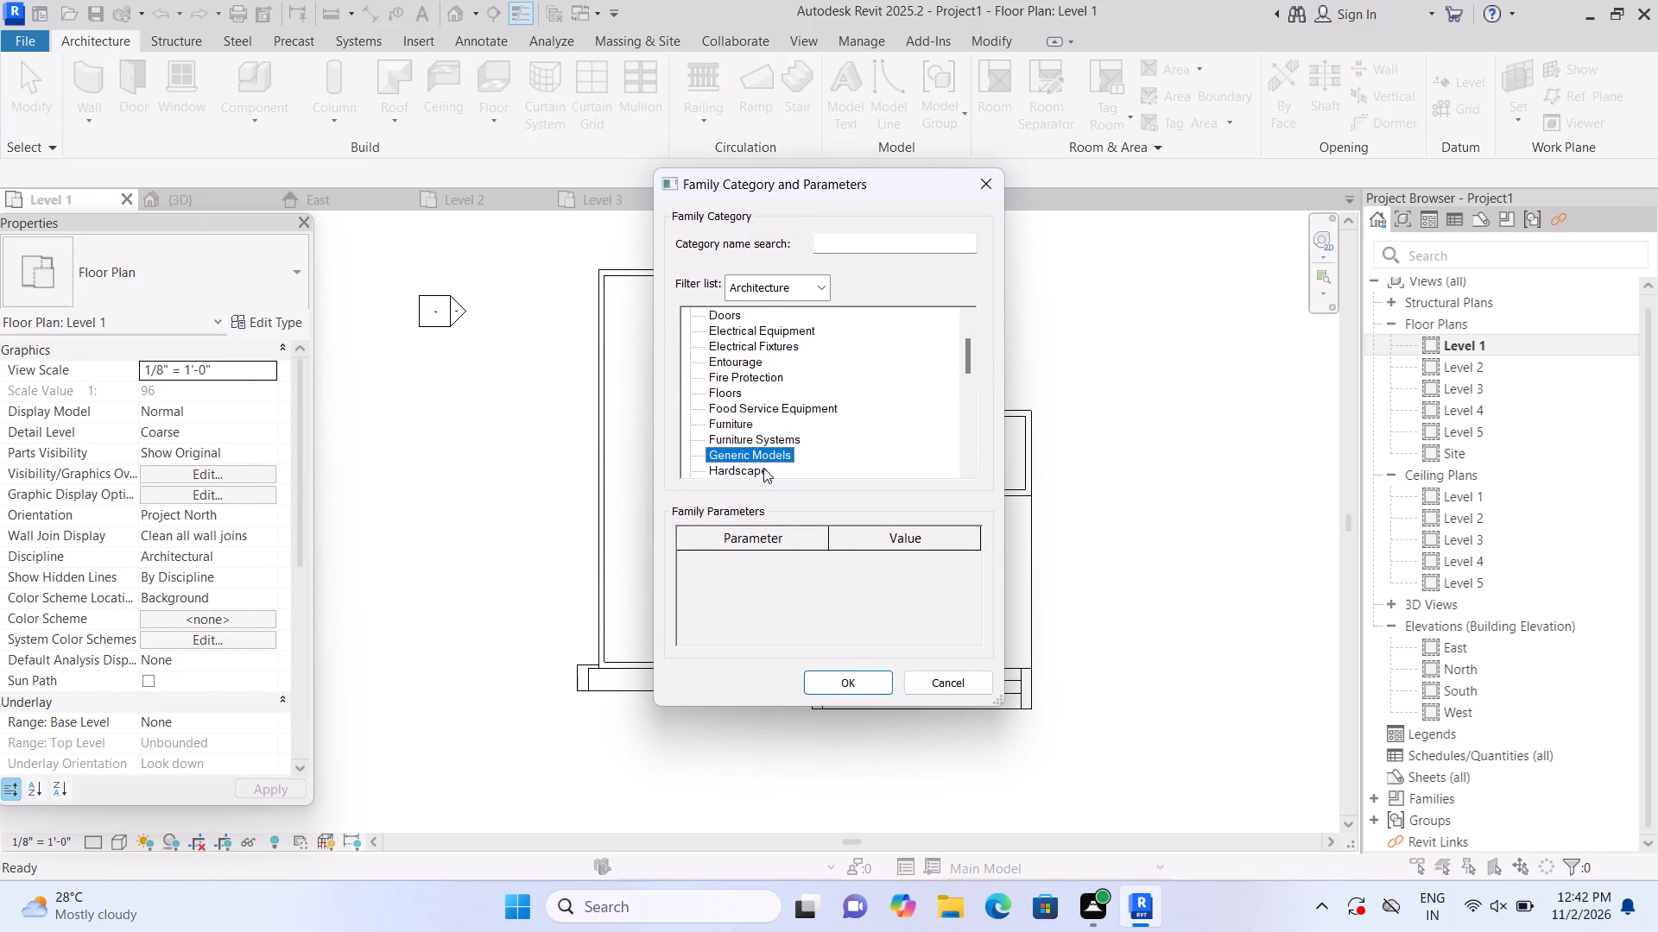
left_click(857, 677)
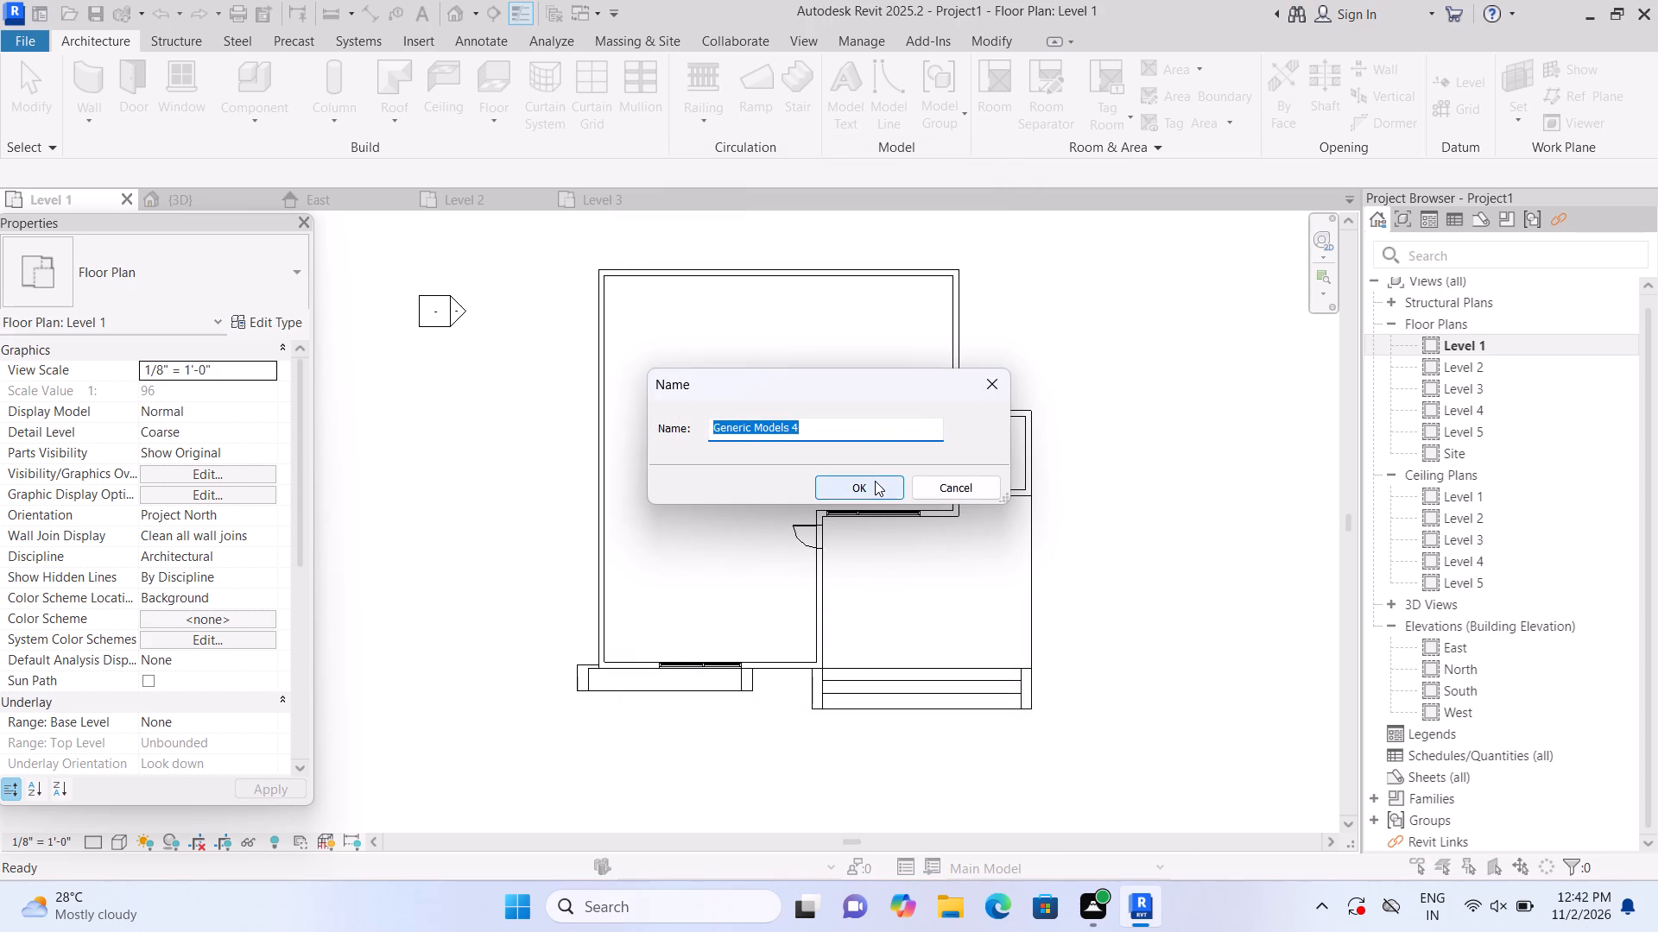
left_click(875, 481)
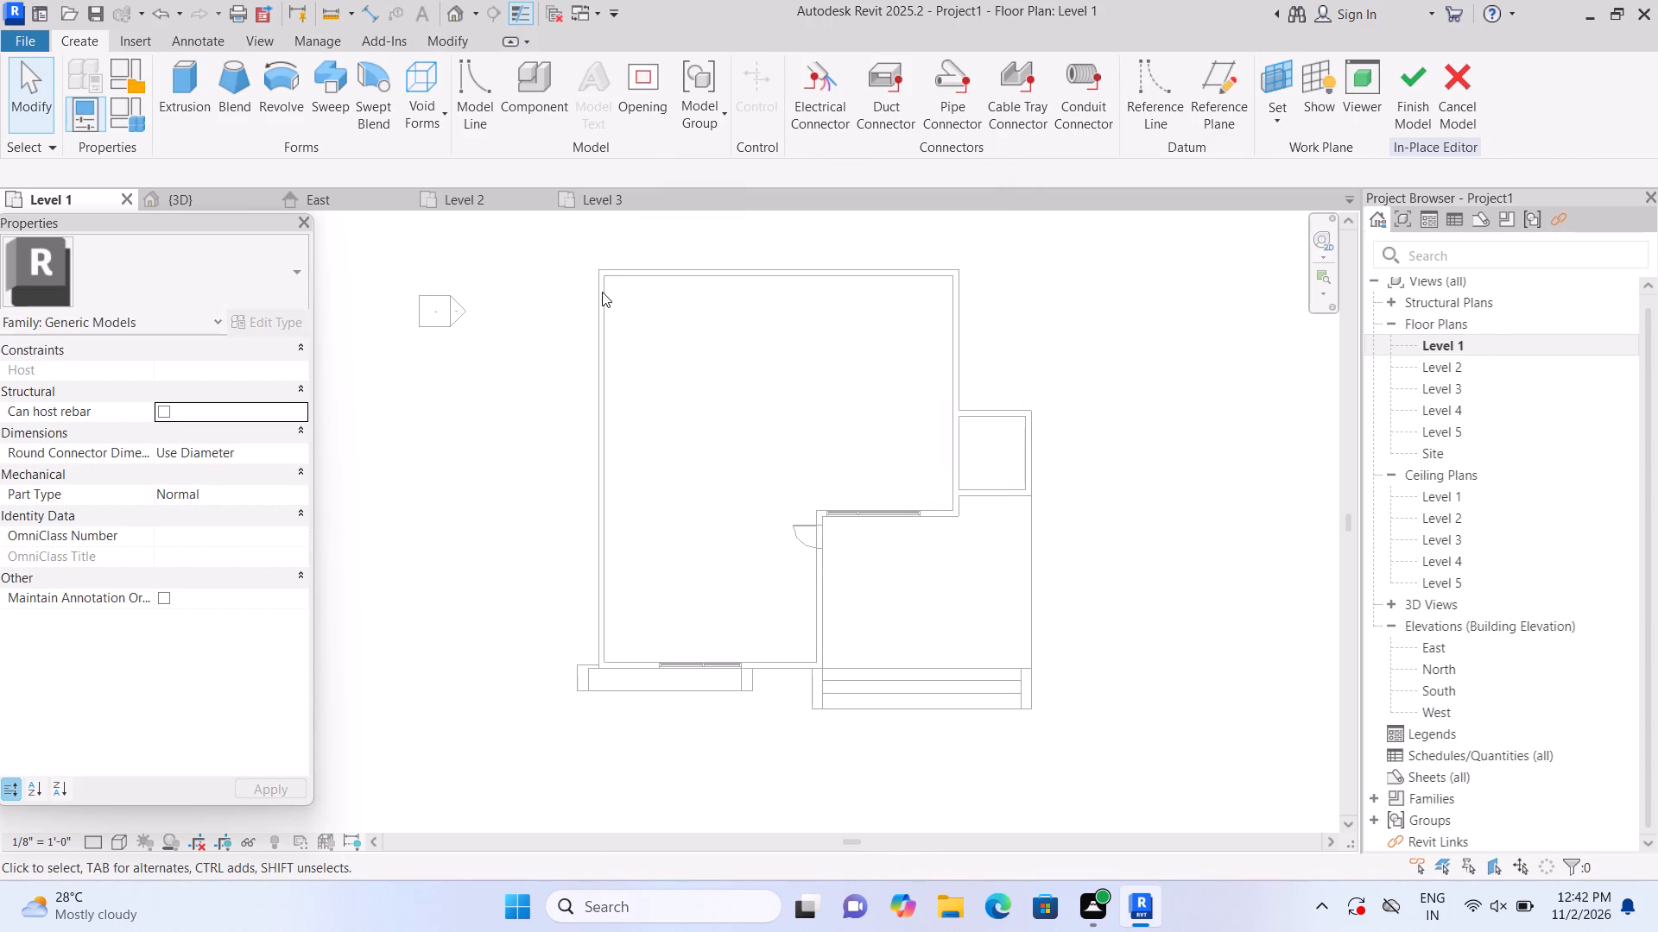
Extrude a rectangle about 1' 6" by 1' 7" by 3' 0" from the upper entrance step's top face, between its front and back edges.
left_click(190, 95)
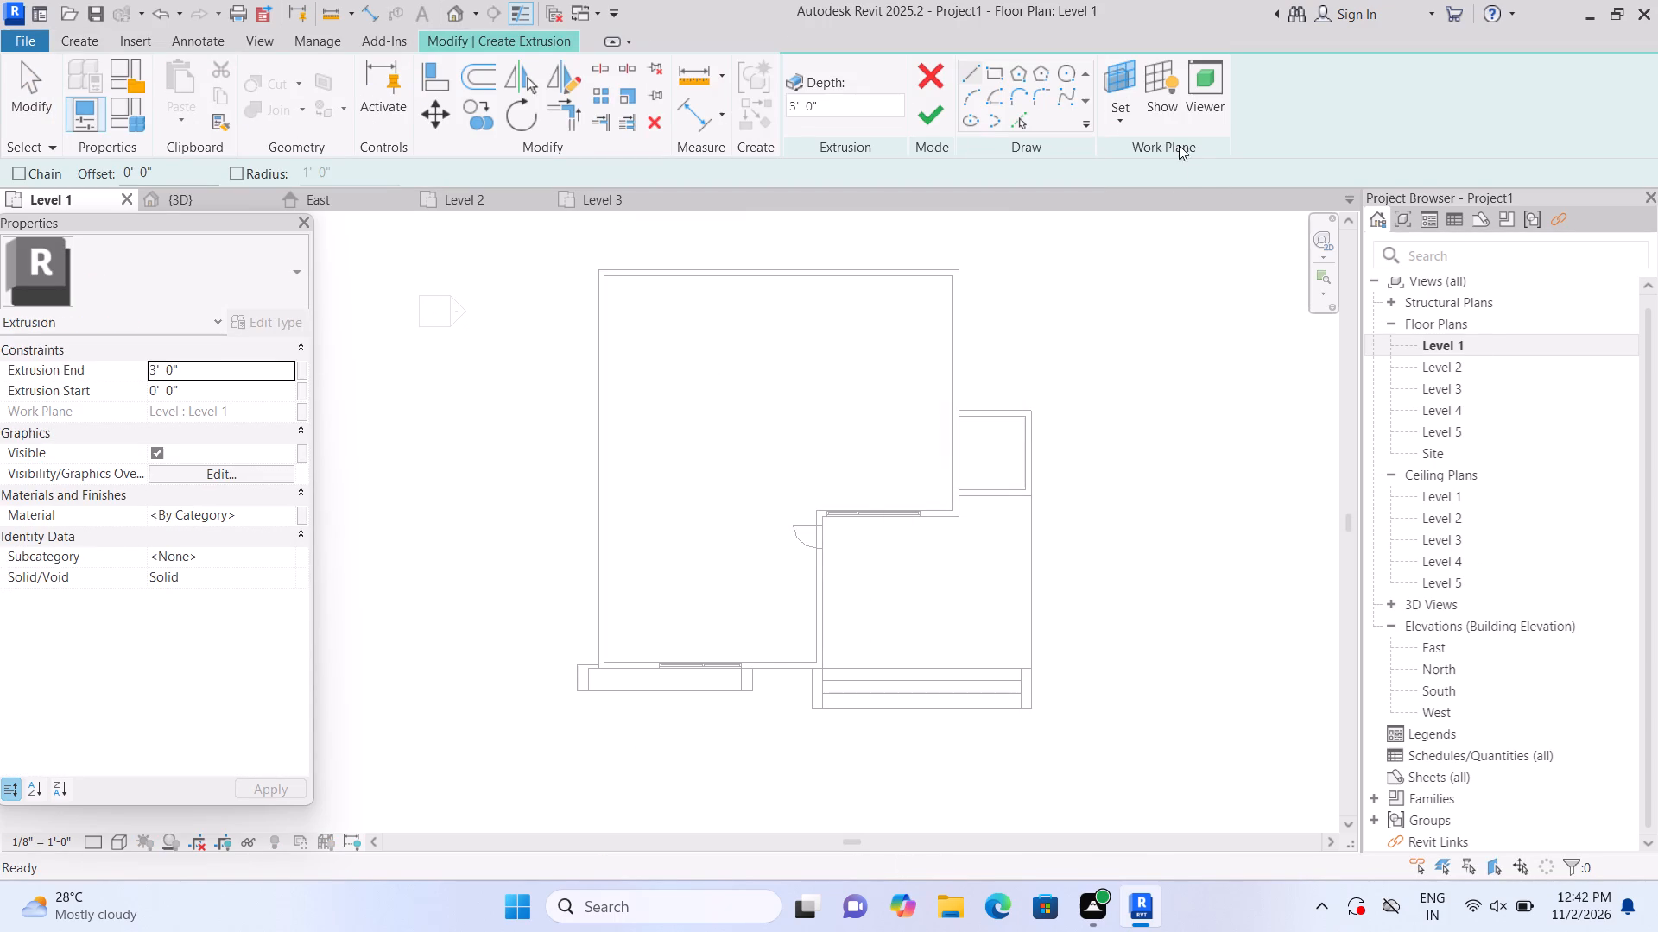
left_click(1129, 121)
left_click(1149, 199)
scroll(1026, 553, "up", 1)
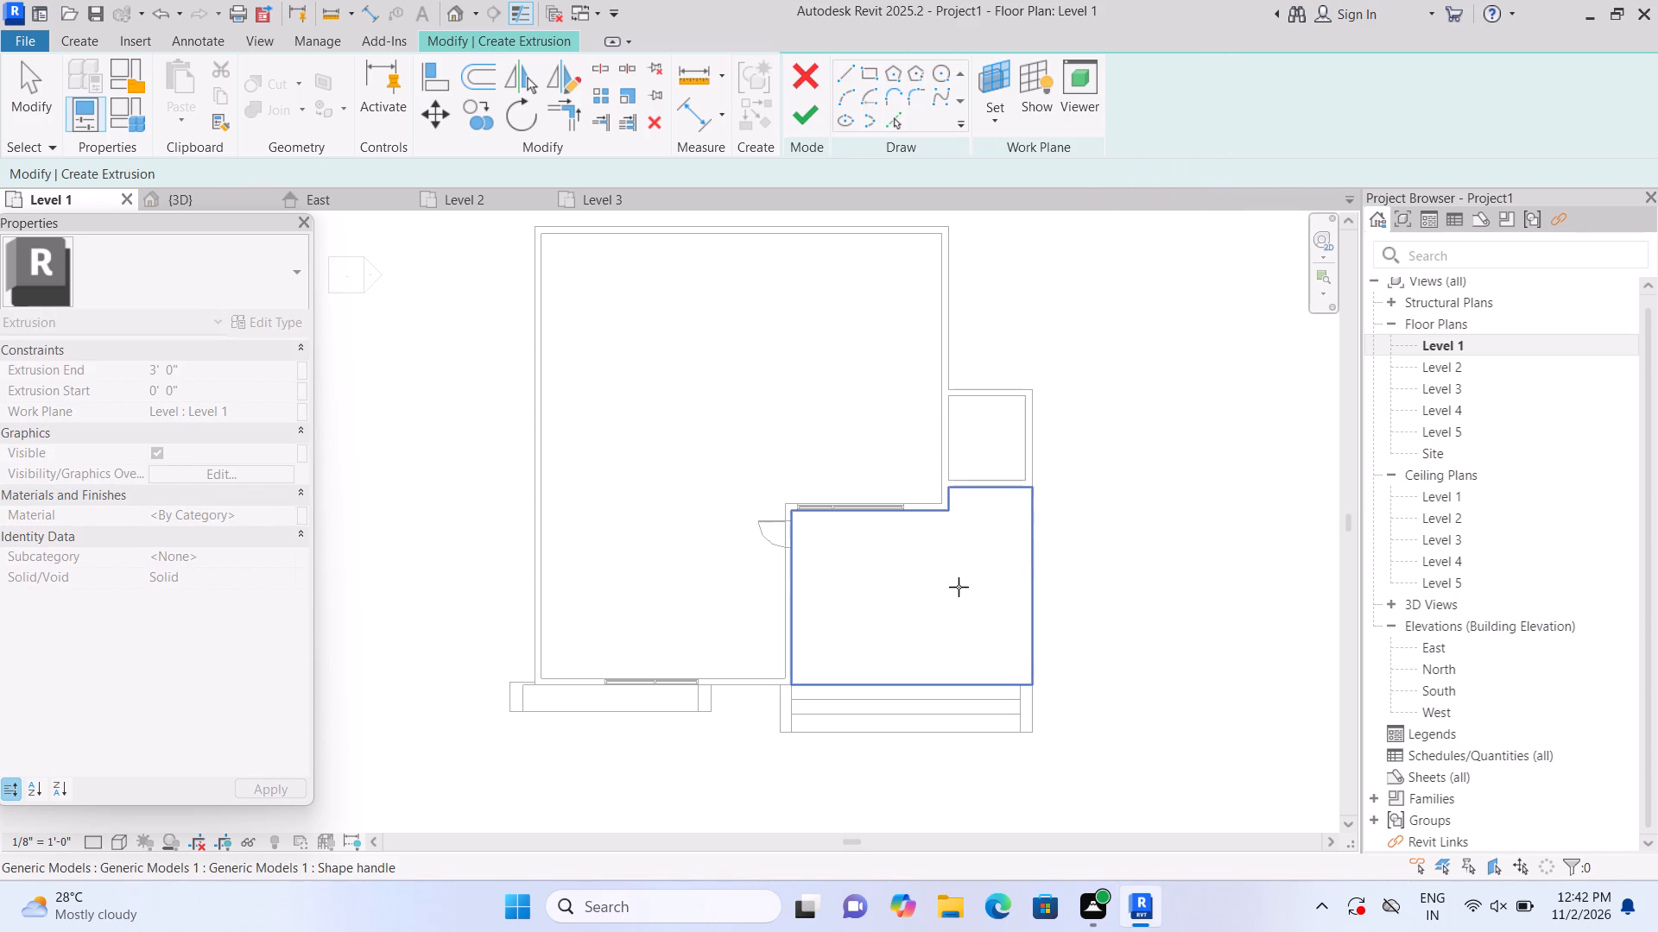
middle_click_drag(946, 579, 936, 512)
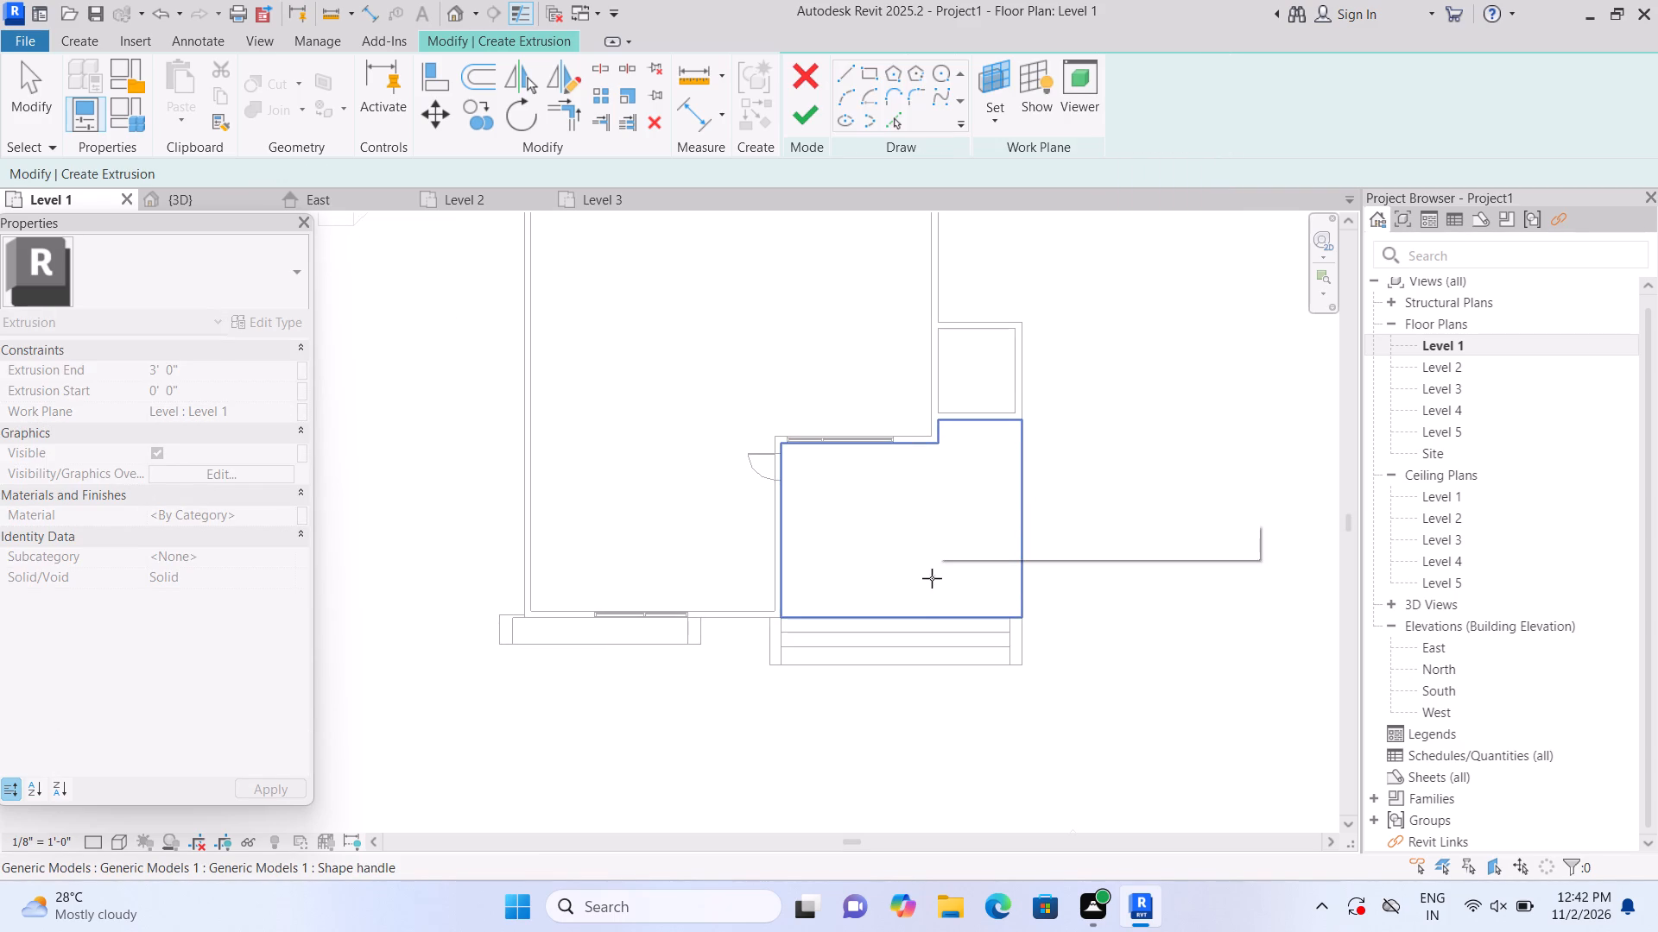
scroll(936, 627, "up", 1)
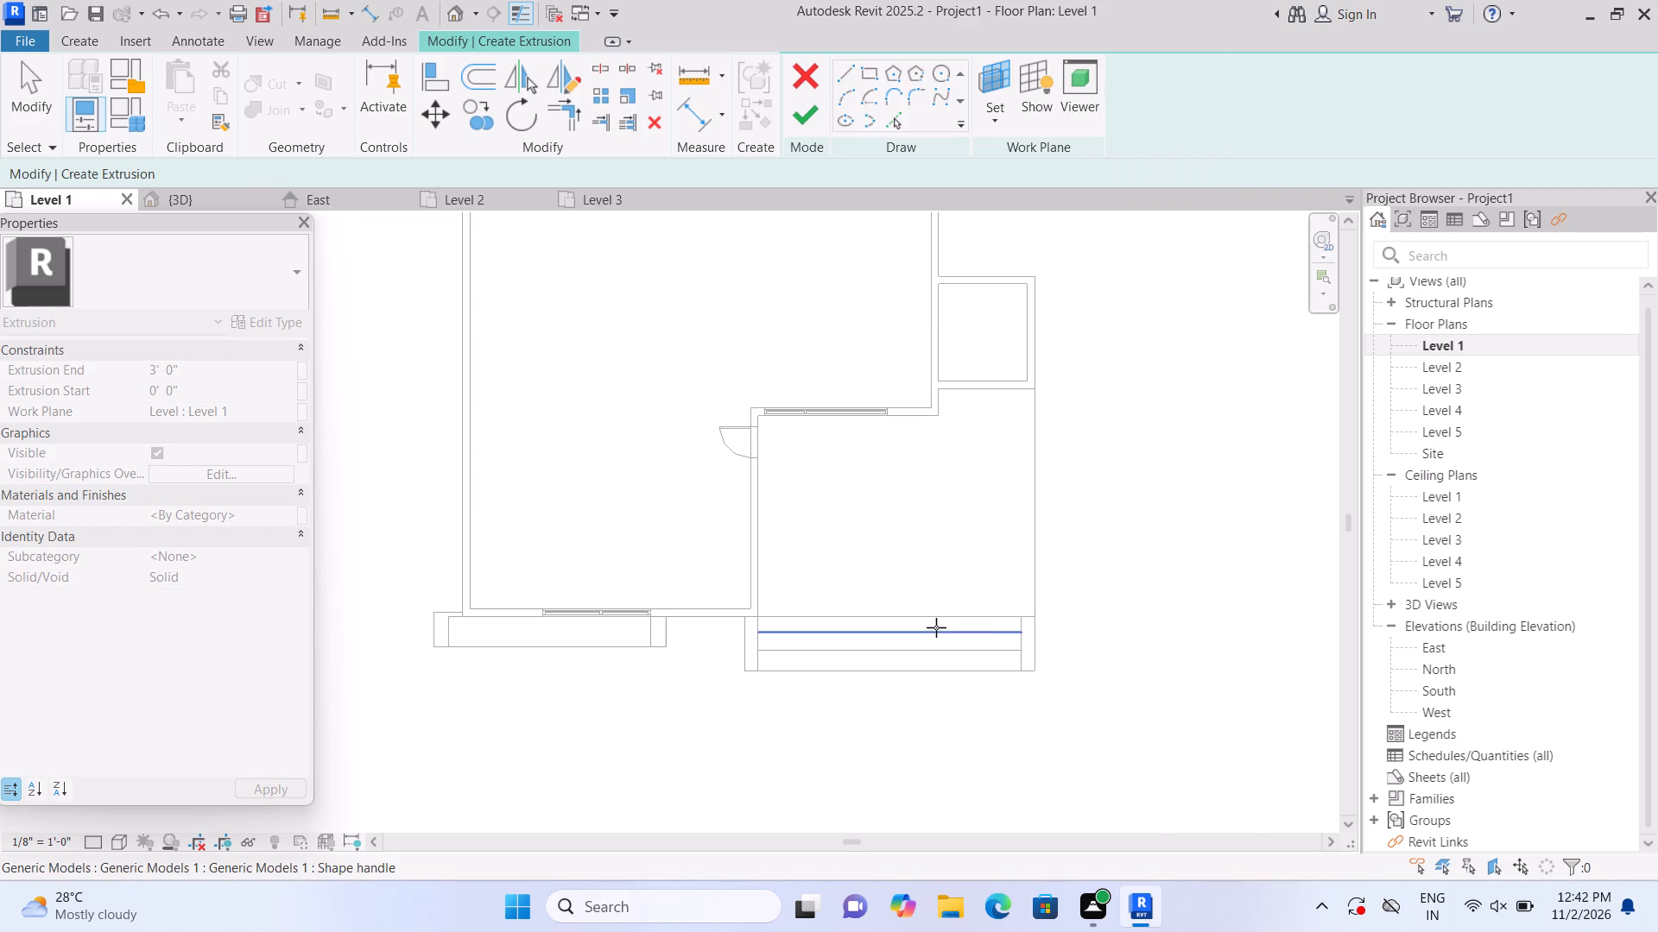
scroll(936, 627, "up", 2)
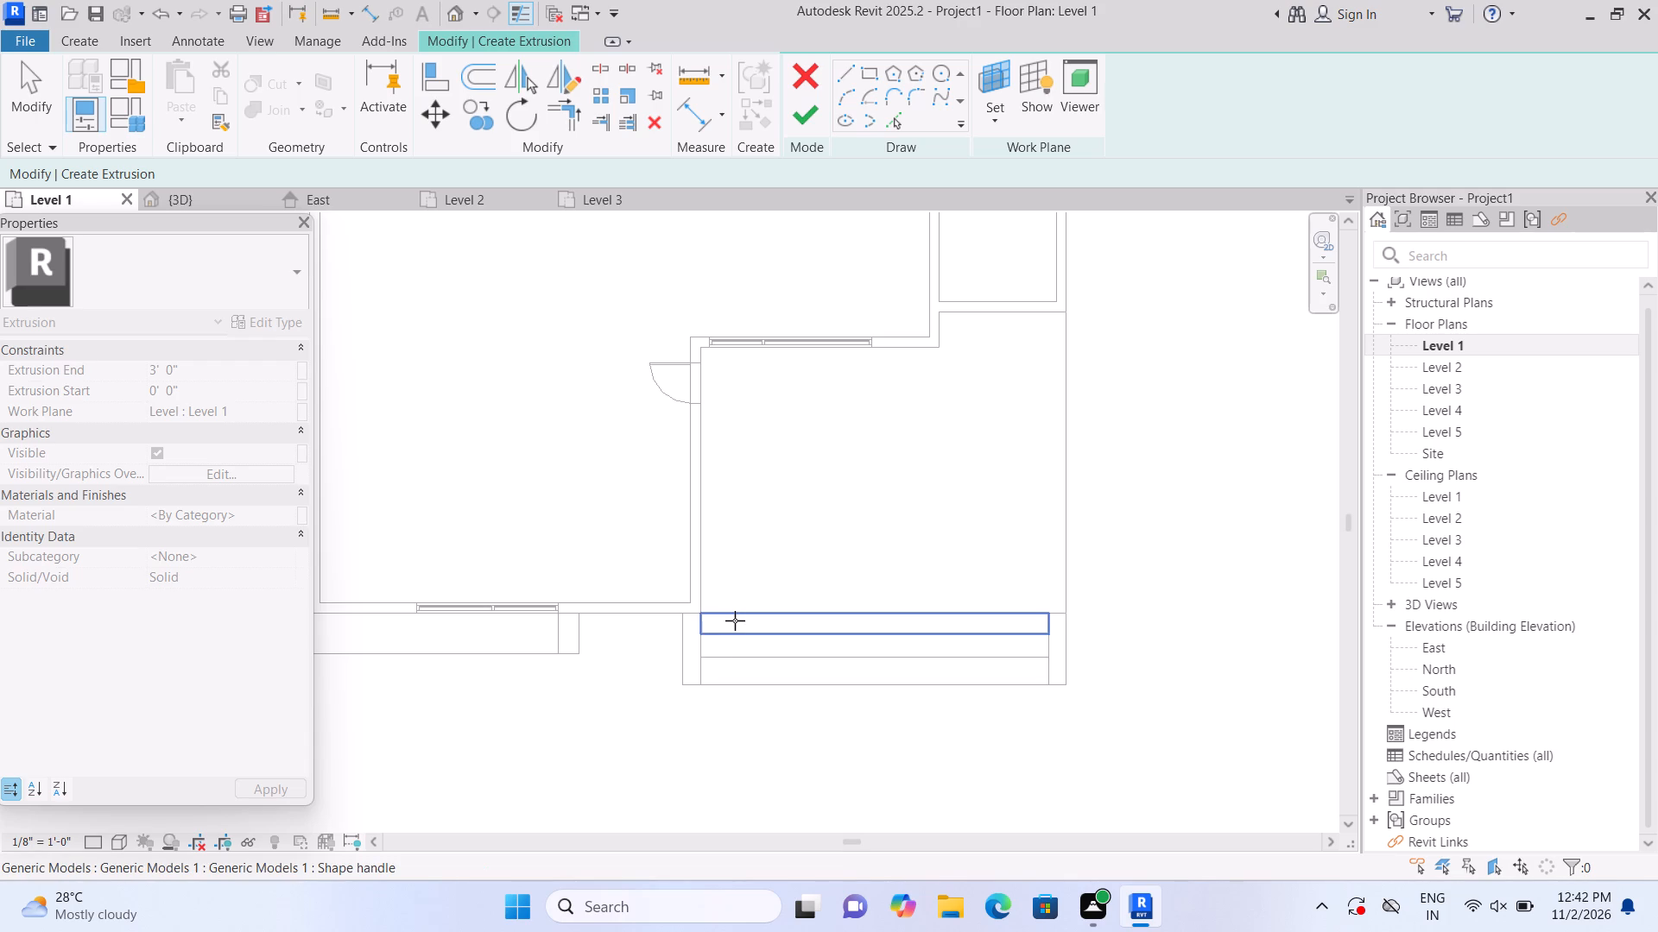
left_click(737, 623)
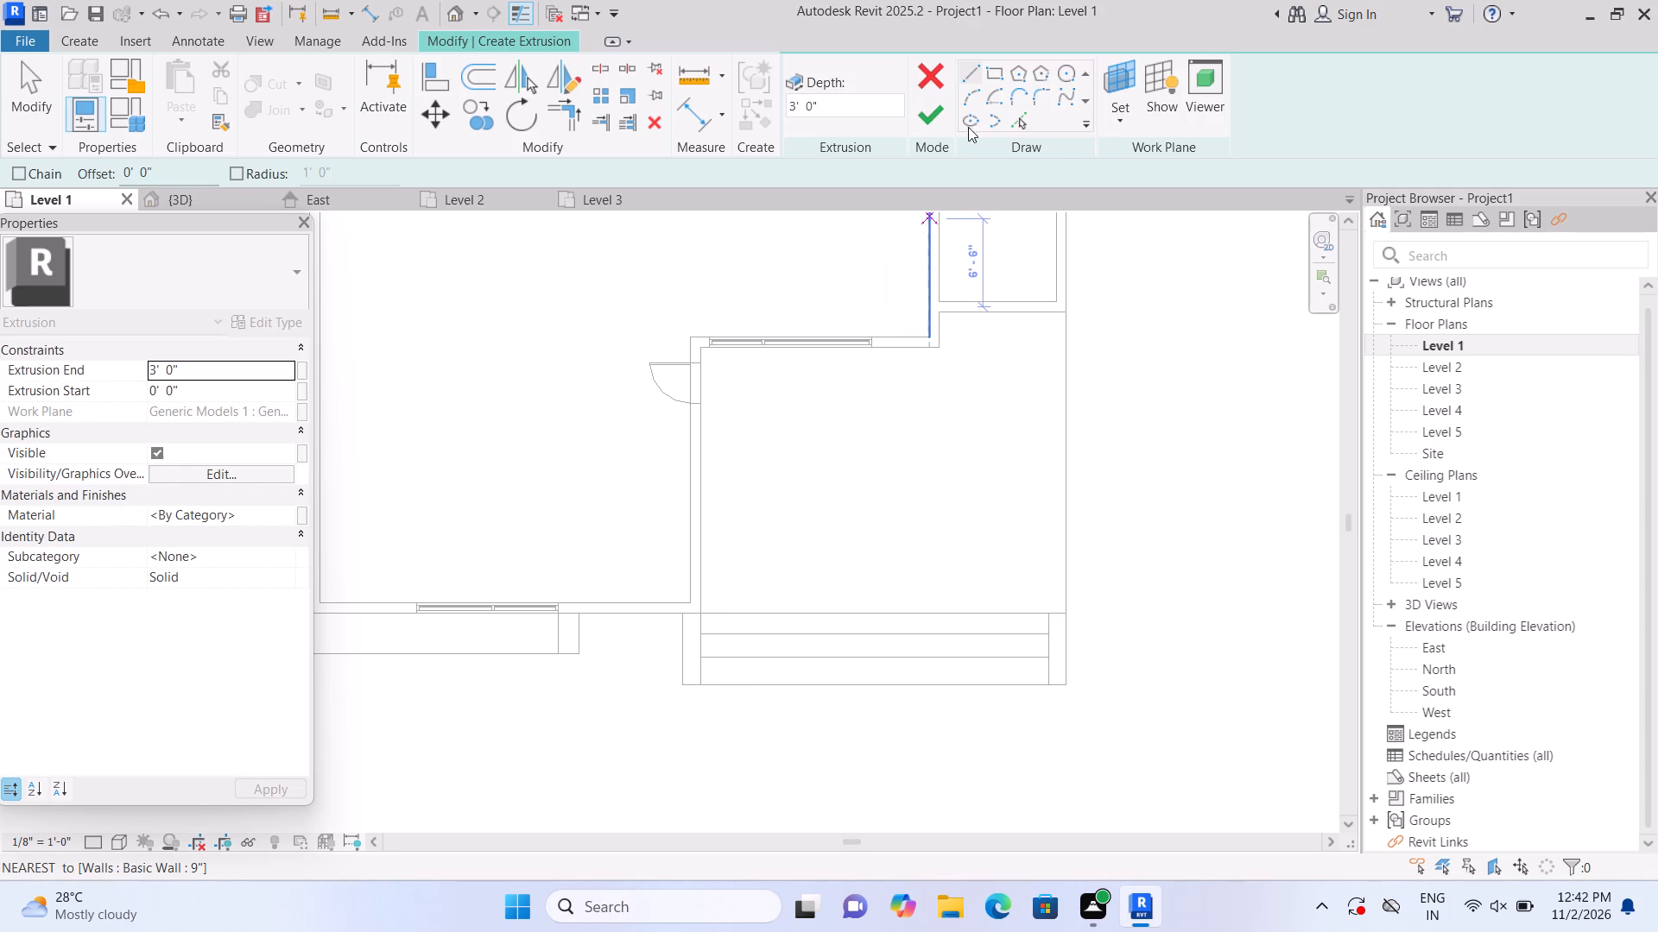
left_click(996, 66)
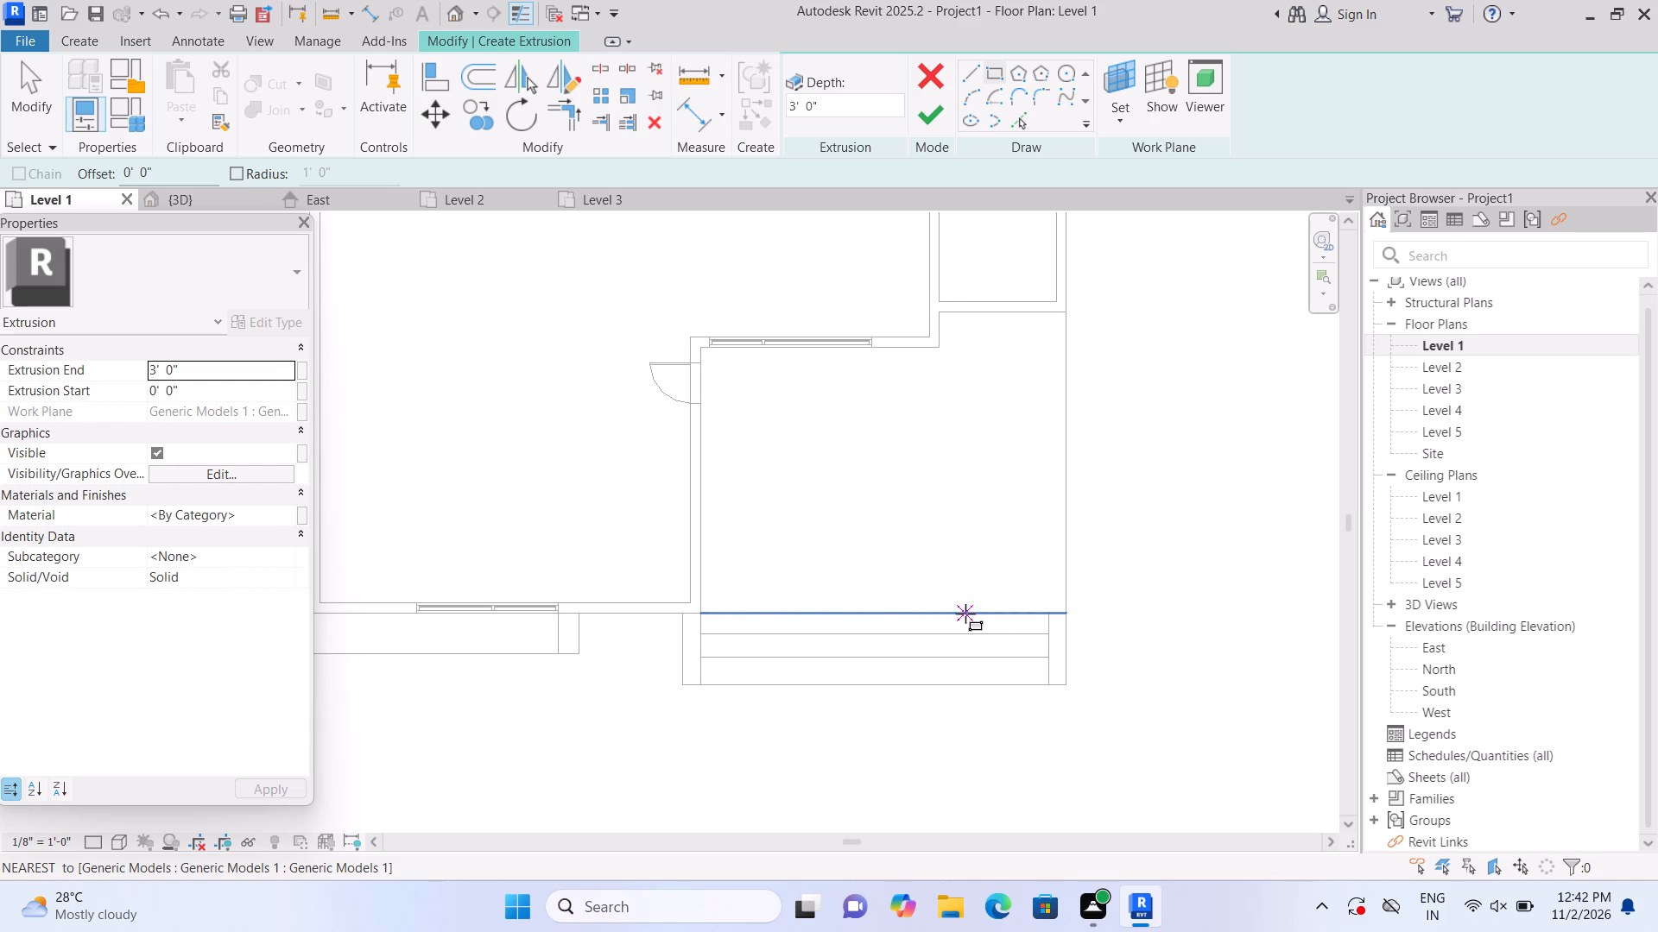
left_click(959, 616)
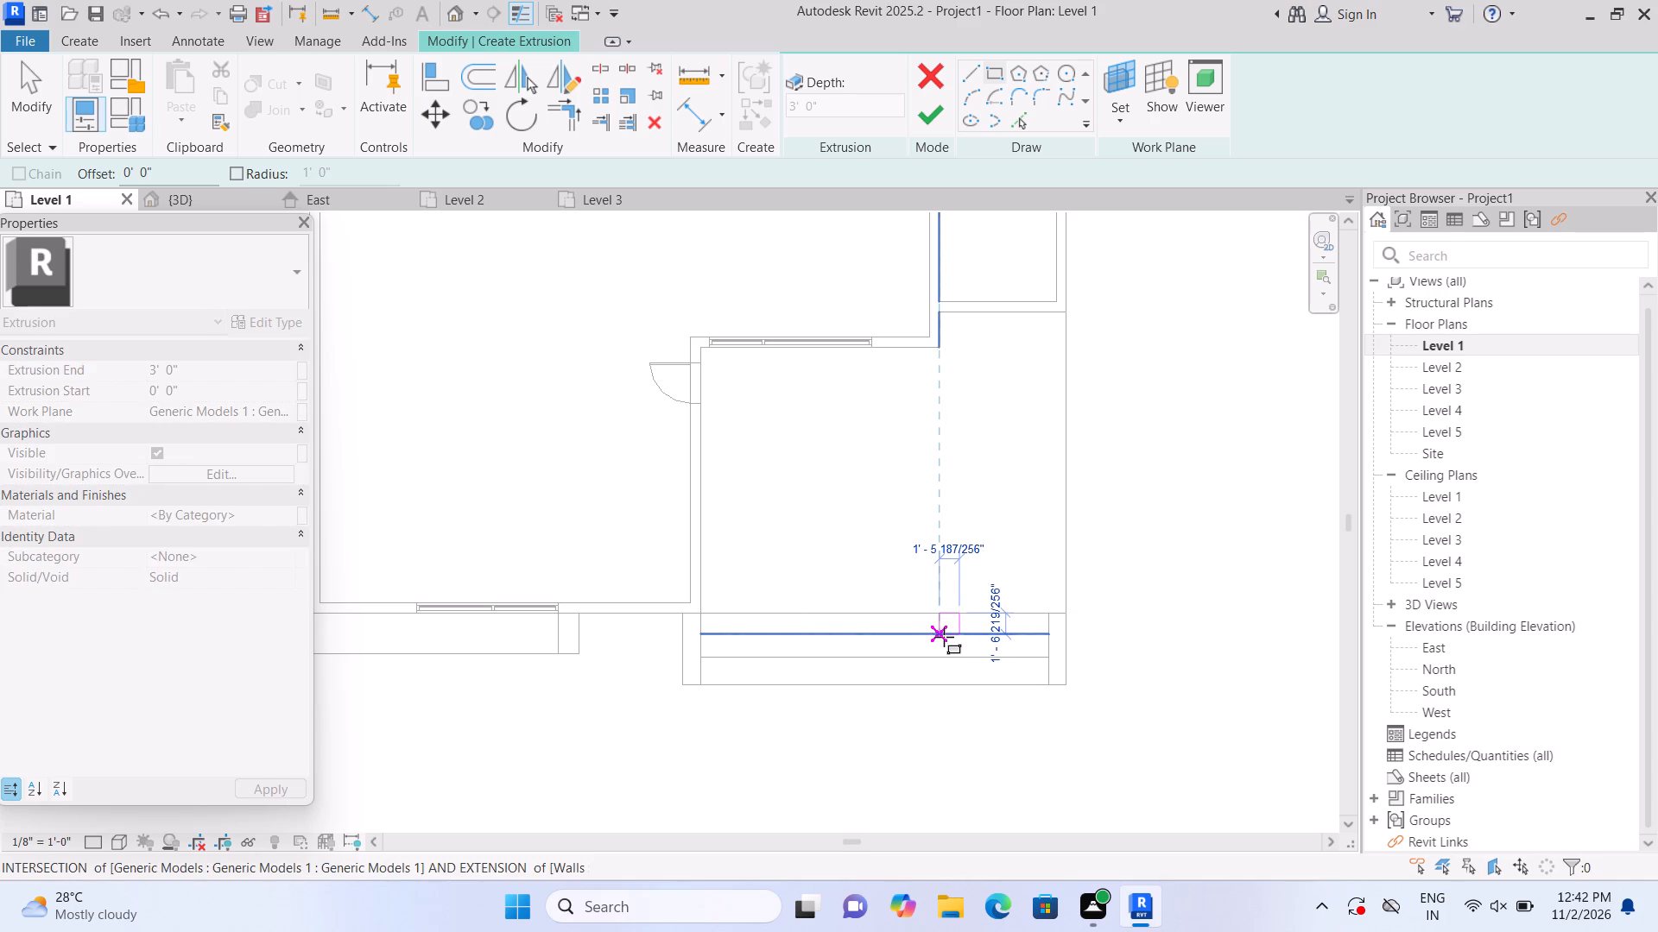
left_click(944, 637)
left_click(922, 110)
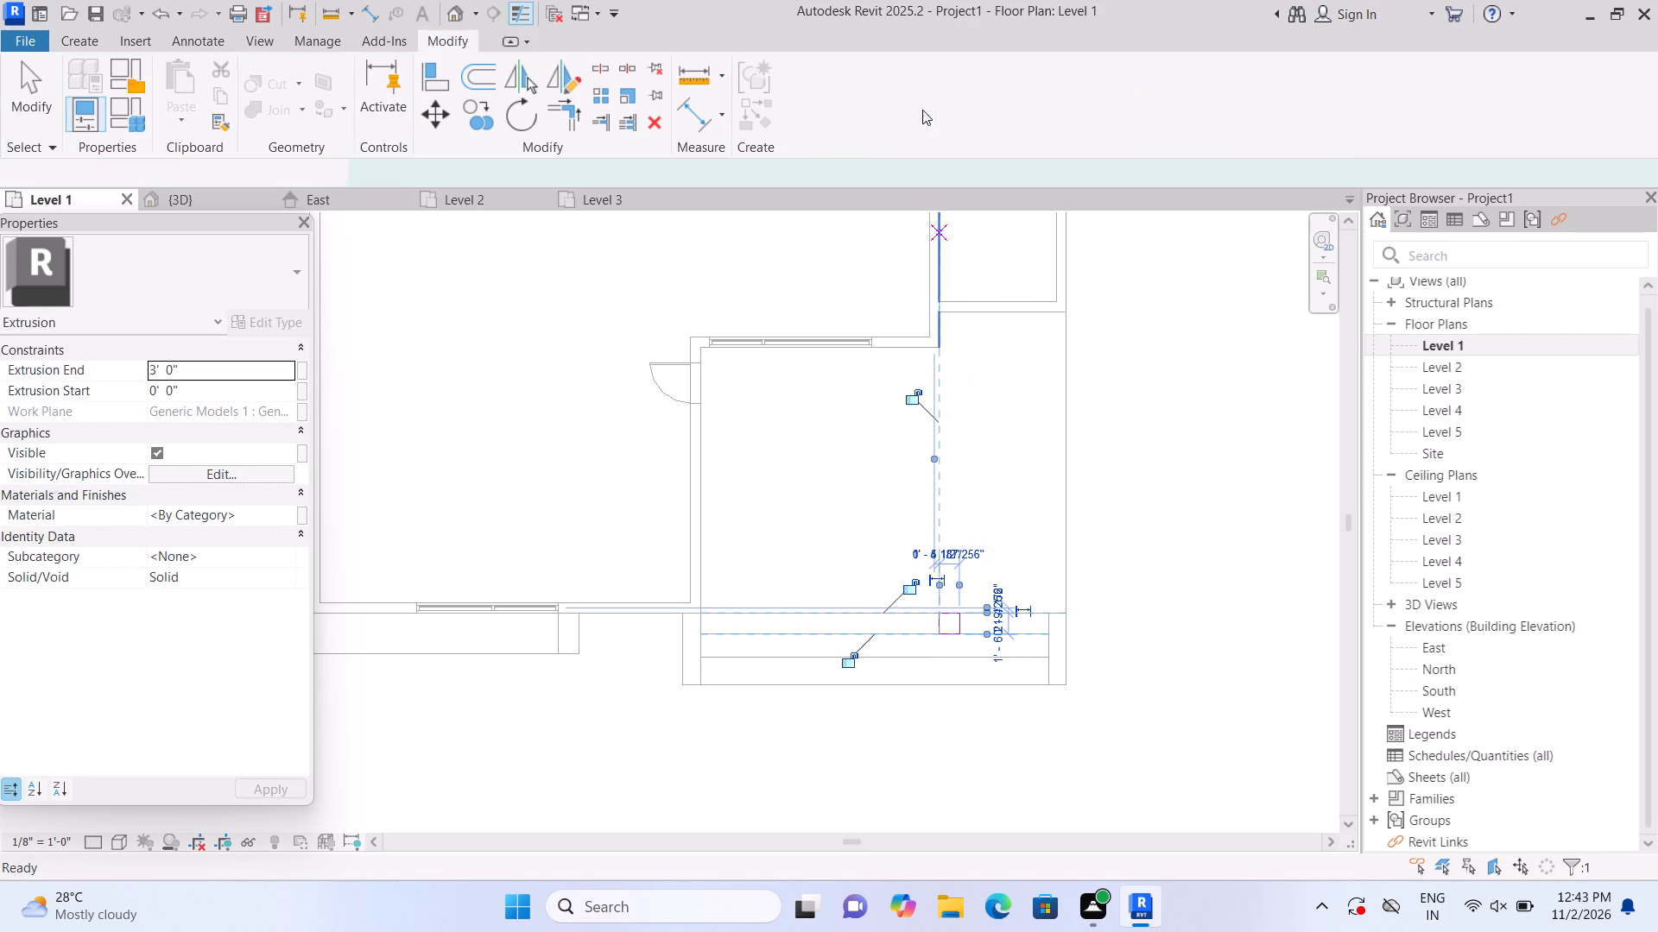
In the 3D view, stretch the new pillar's top up into the porch frame's beam, to about 7' 6" high.
left_click(451, 10)
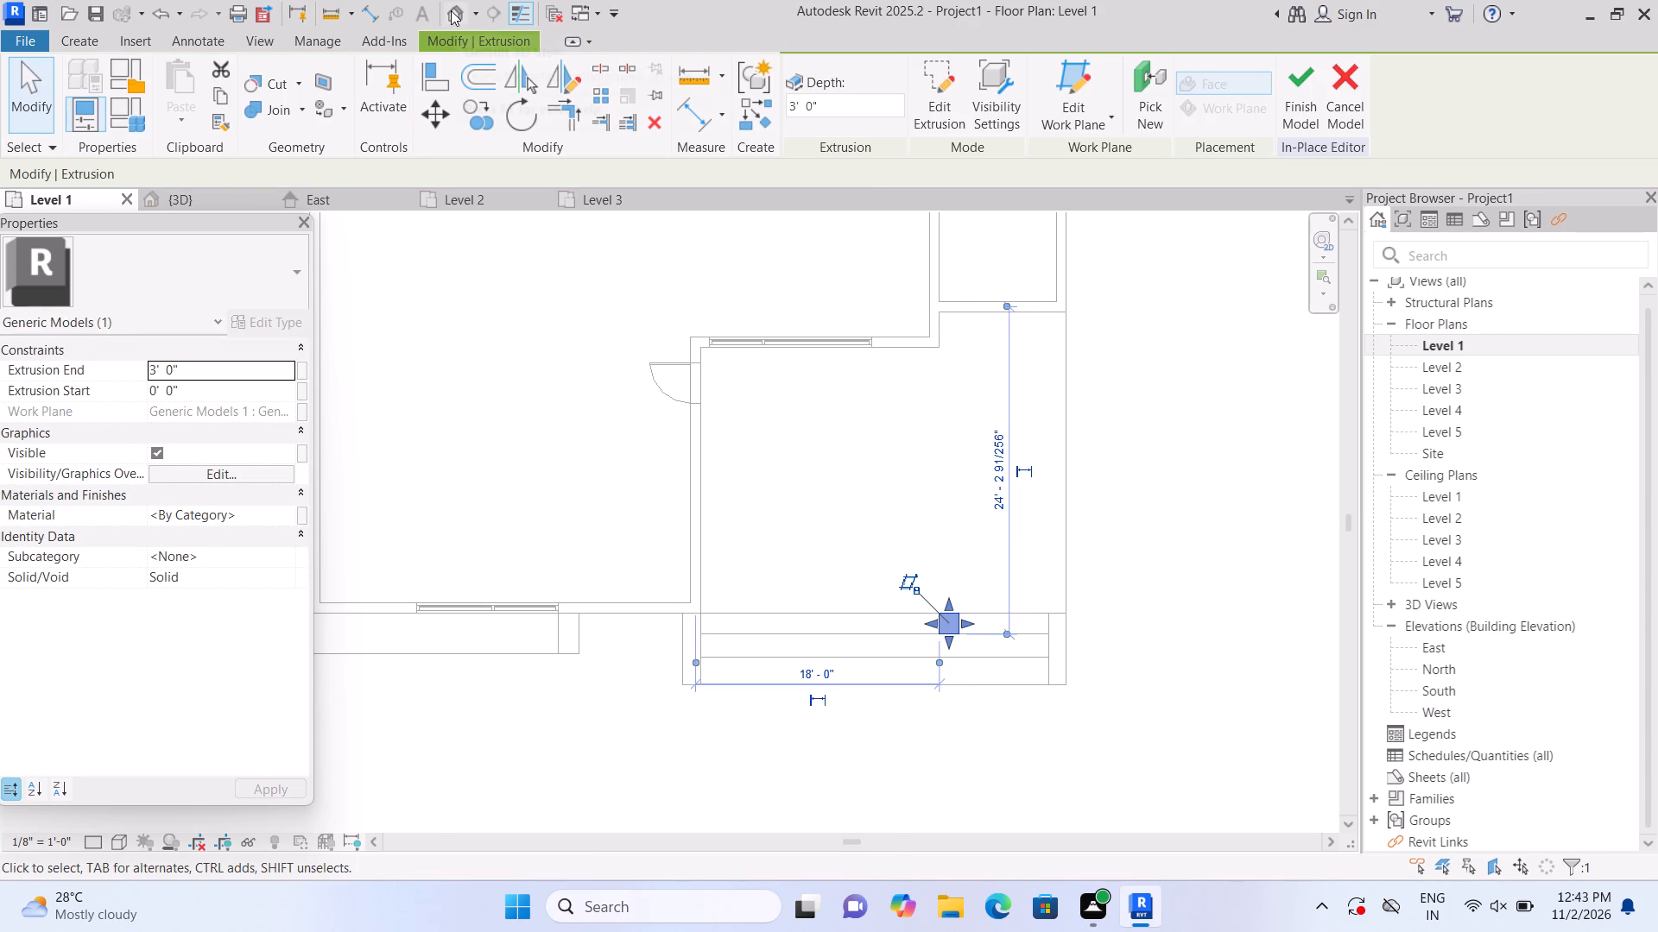
scroll(651, 755, "up", 1)
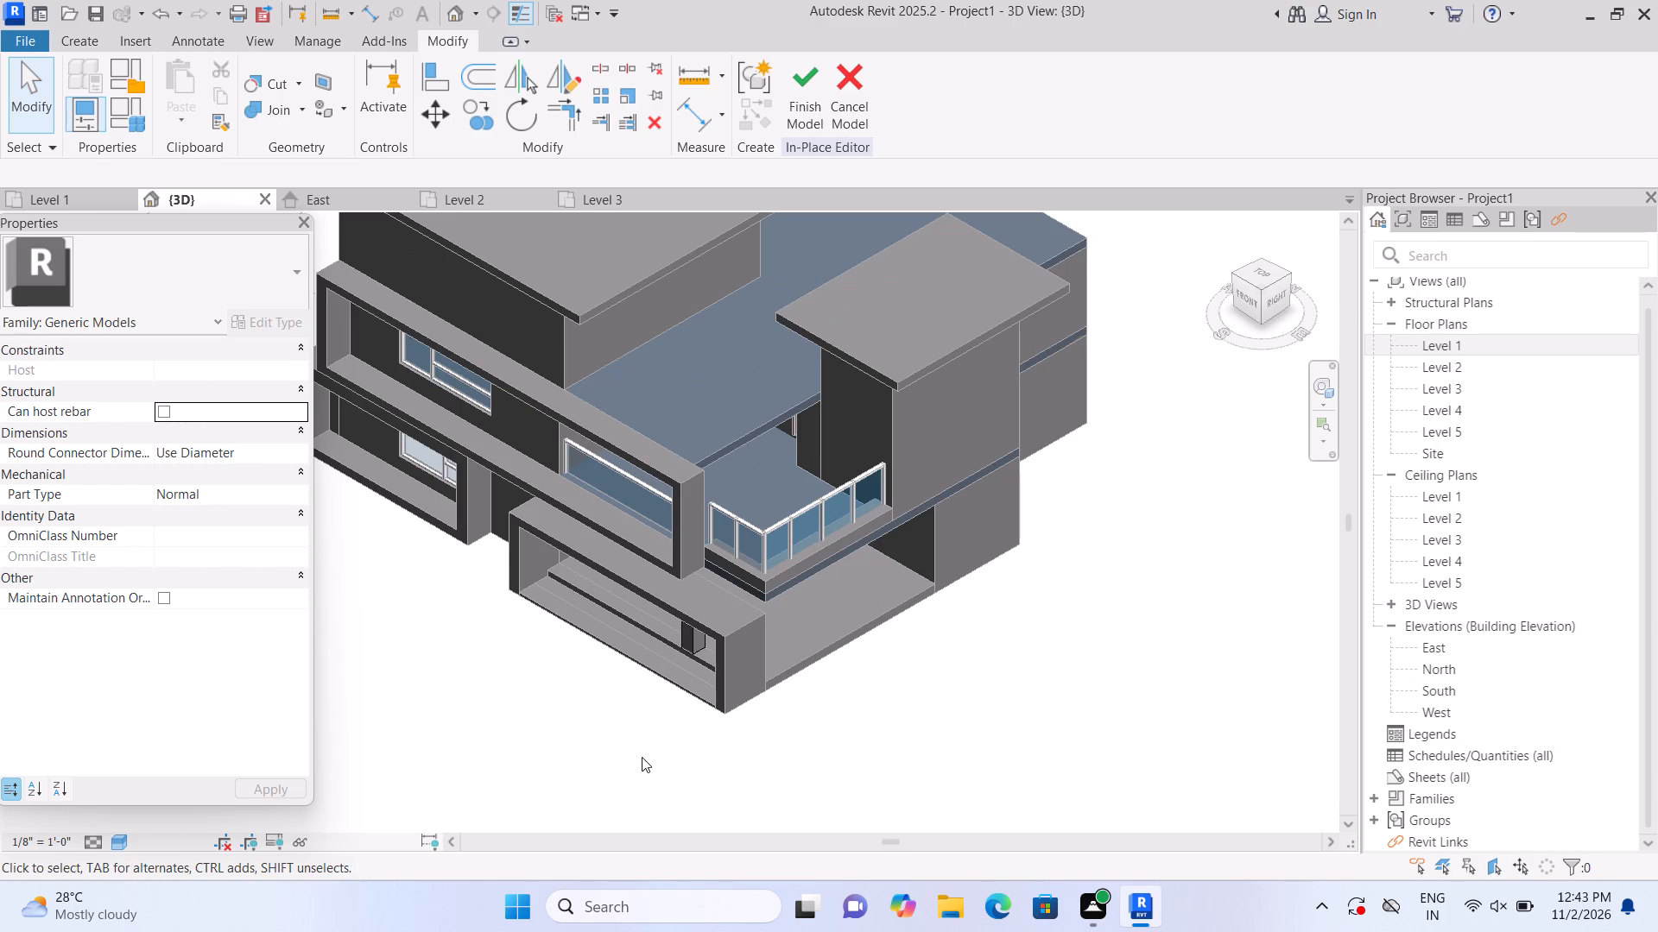
middle_click_drag(641, 757, 657, 646)
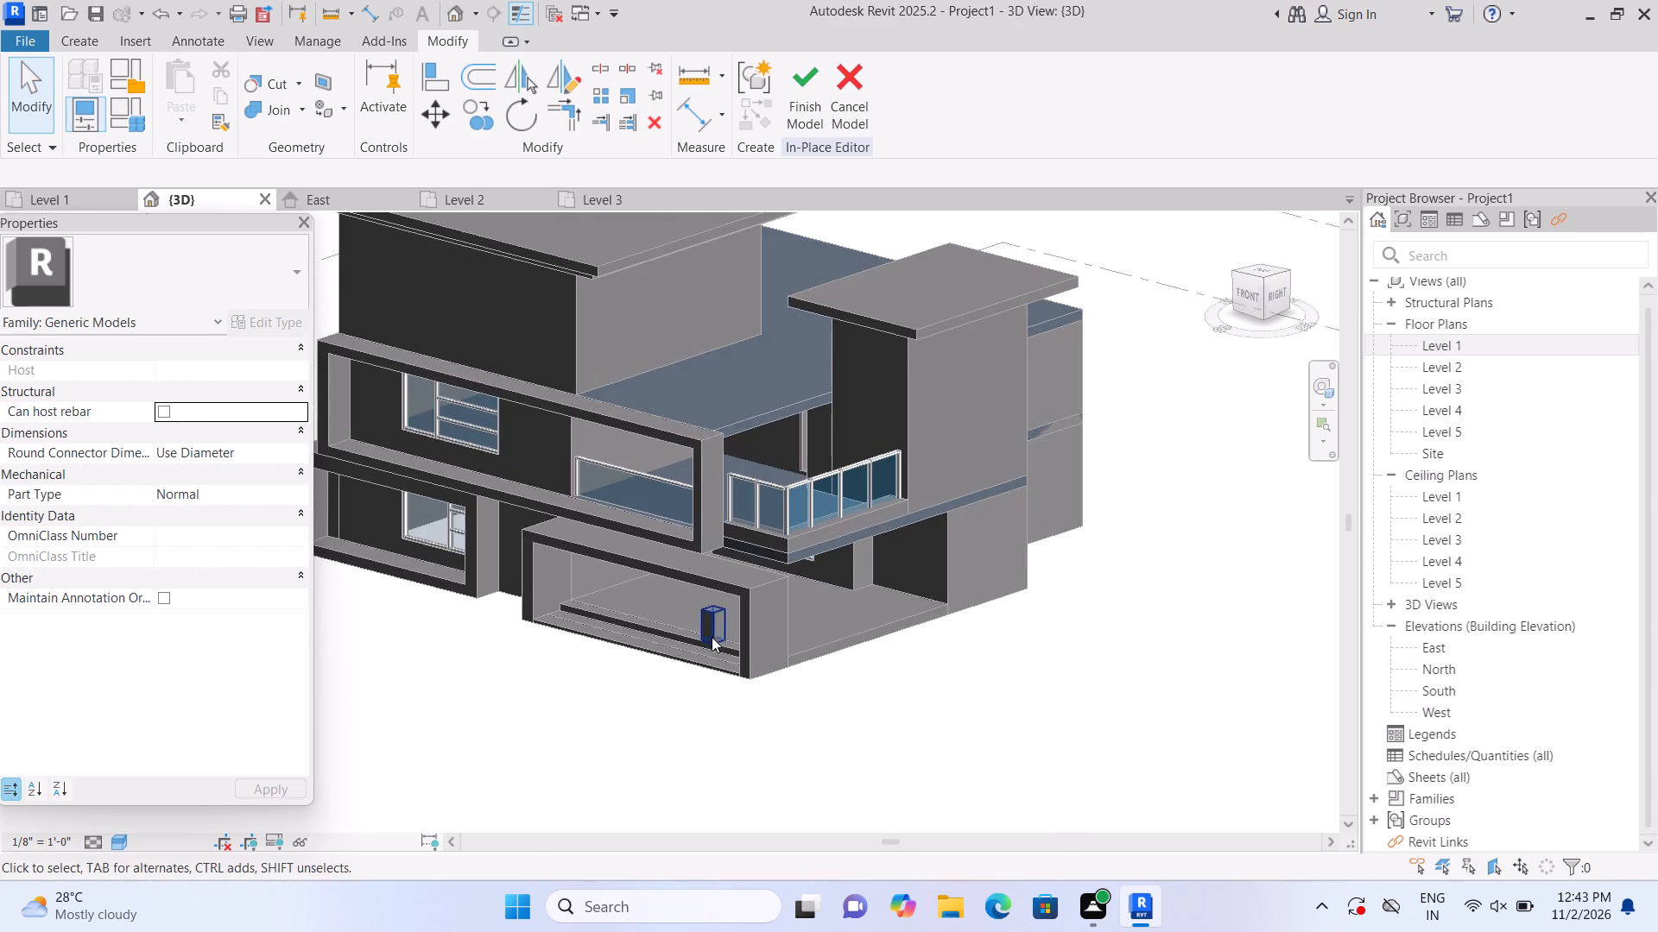
scroll(712, 633, "up", 3)
left_click(712, 629)
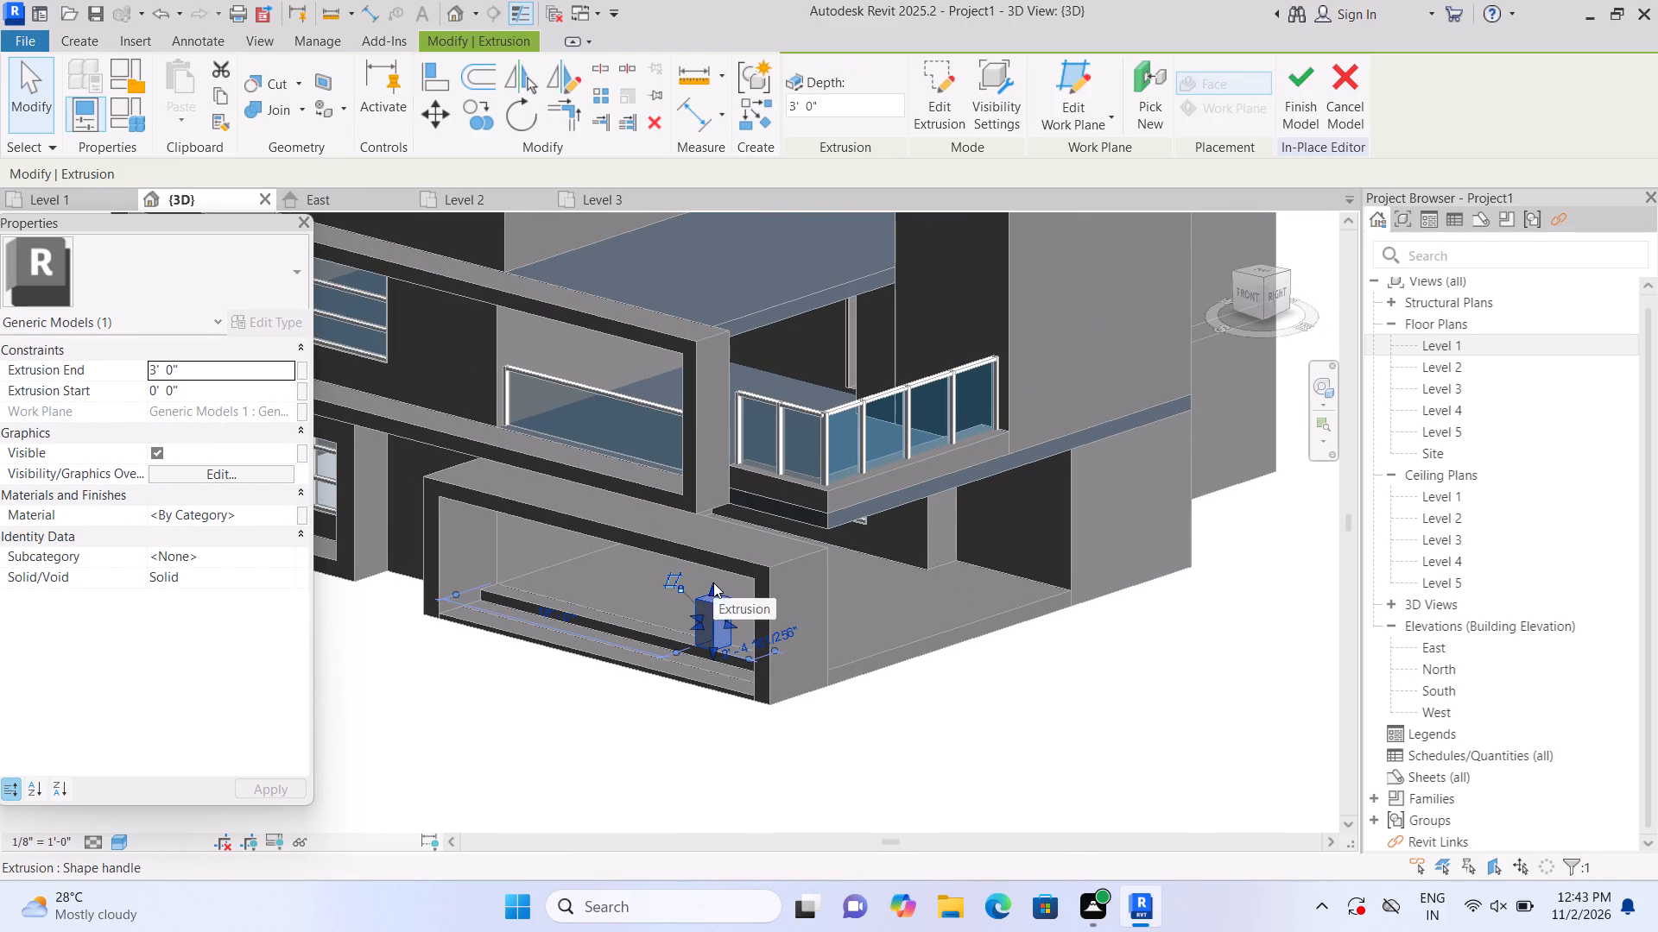
left_click_drag(712, 582, 718, 550)
left_click(658, 742)
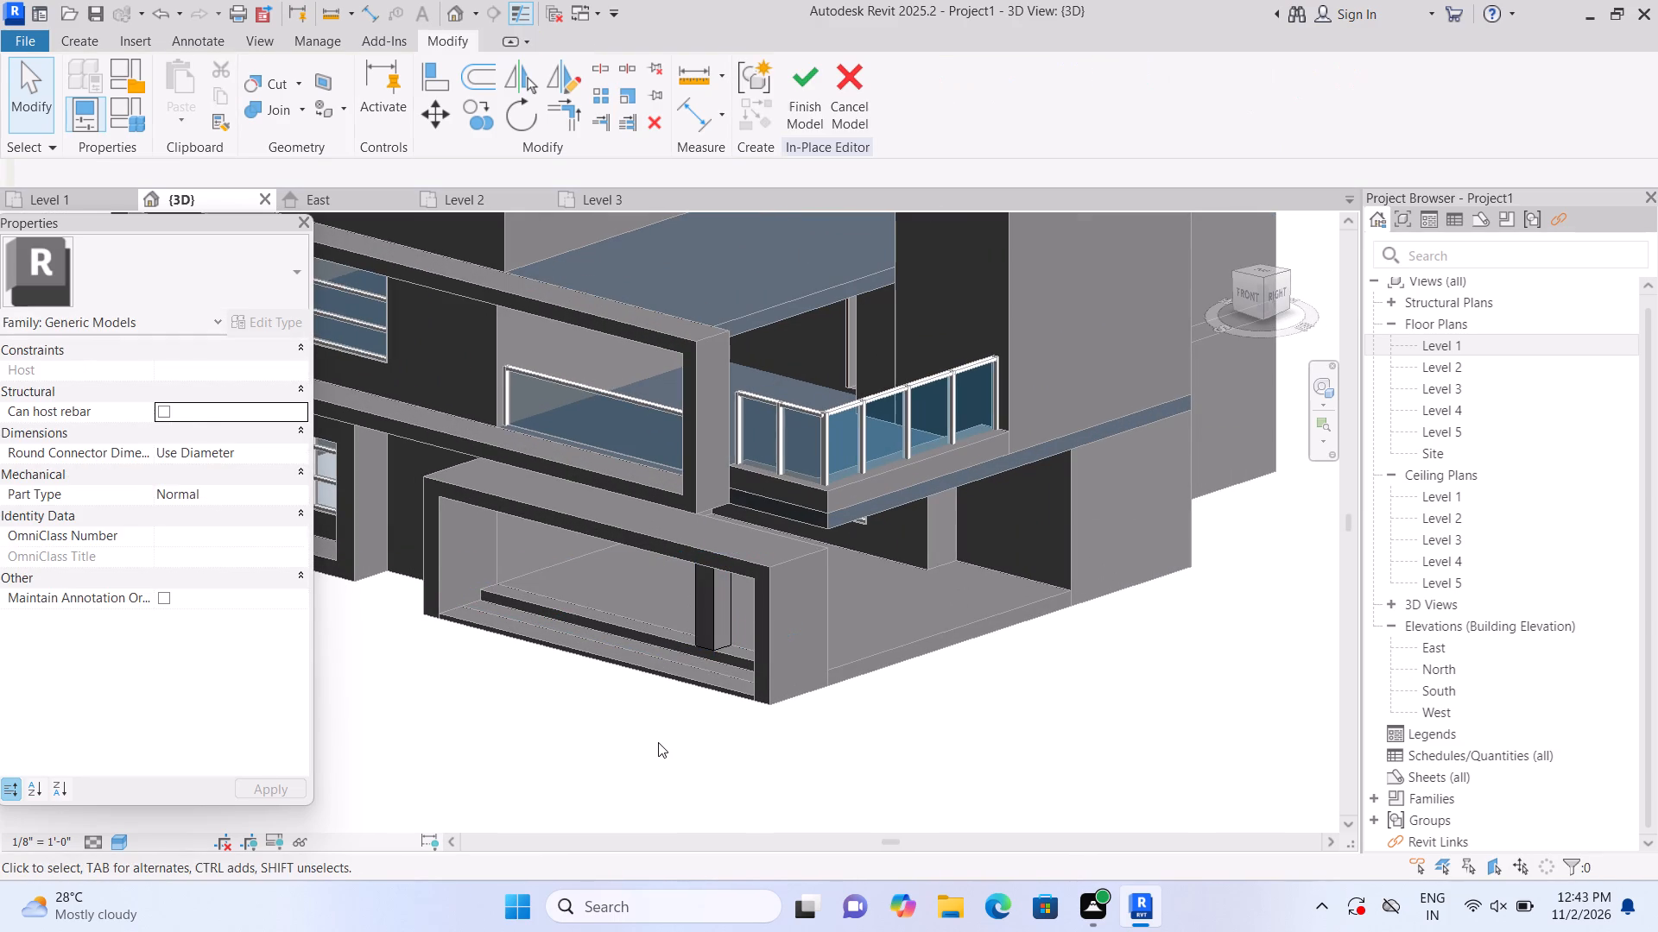
left_click(734, 621)
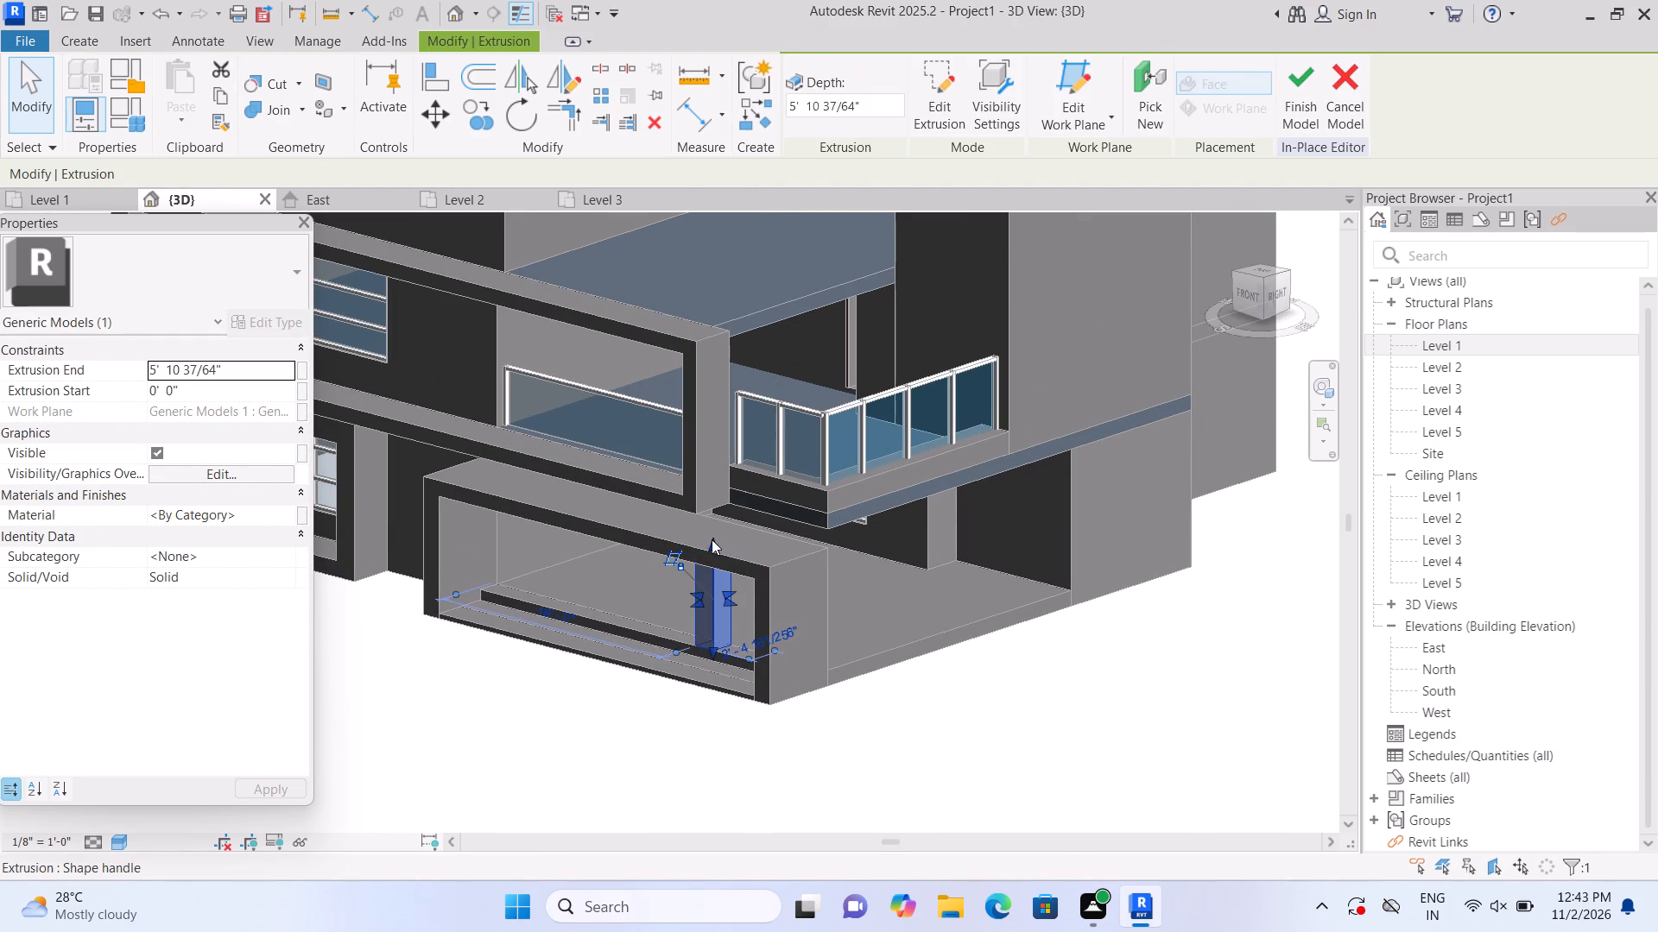
left_click(712, 539)
left_click(645, 740)
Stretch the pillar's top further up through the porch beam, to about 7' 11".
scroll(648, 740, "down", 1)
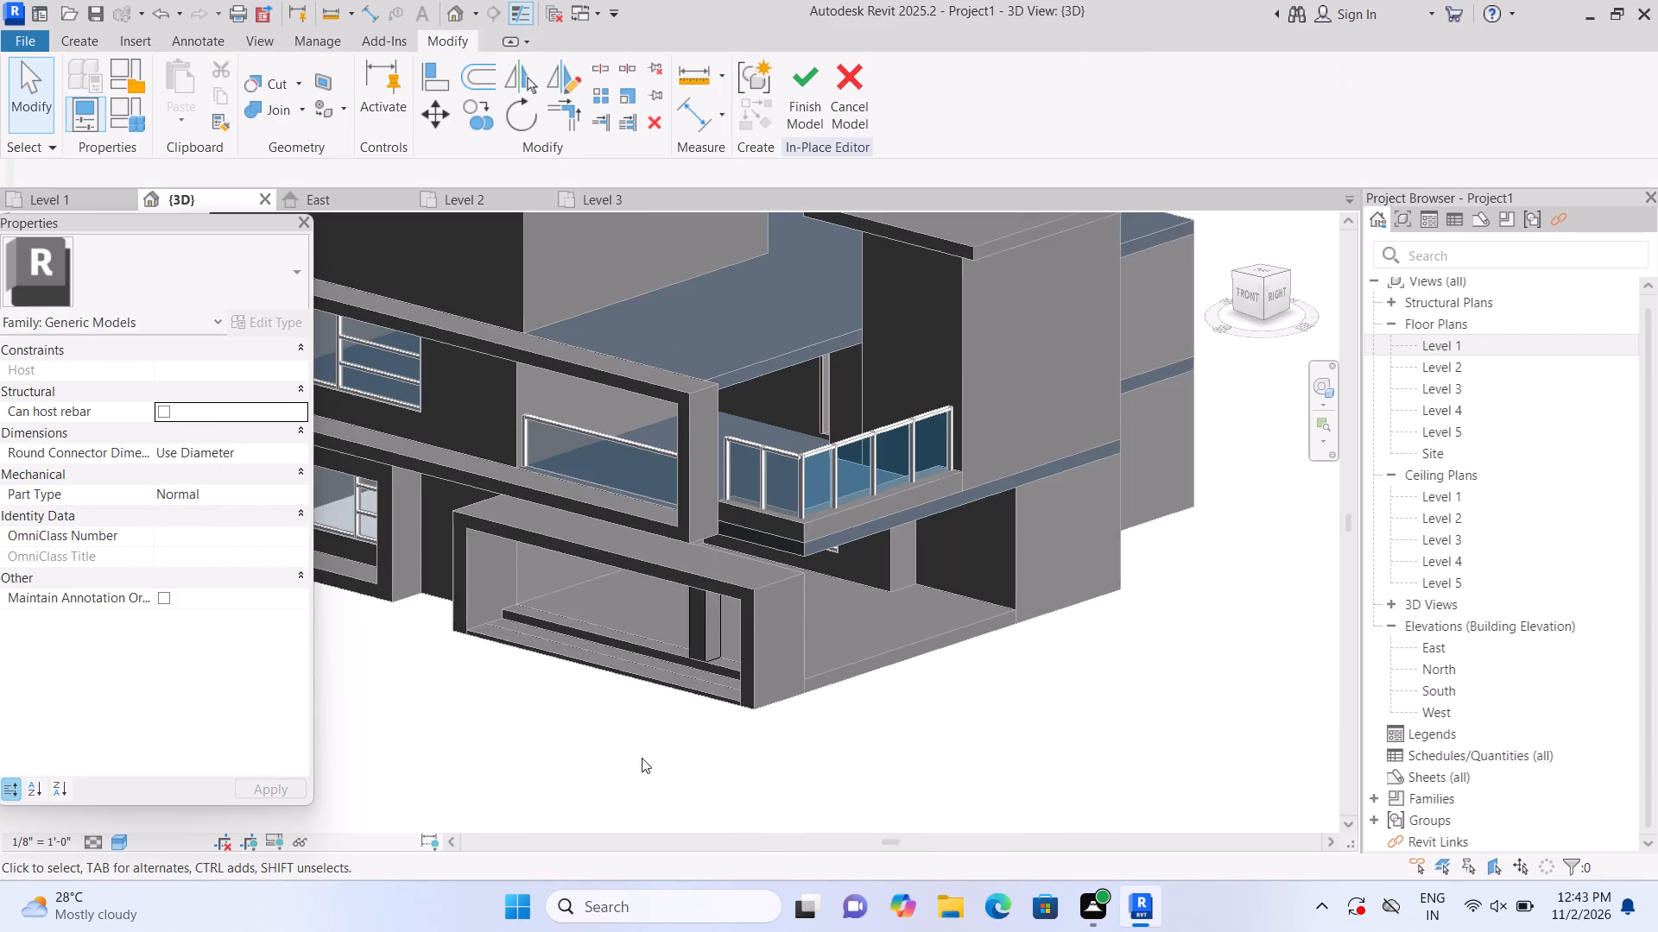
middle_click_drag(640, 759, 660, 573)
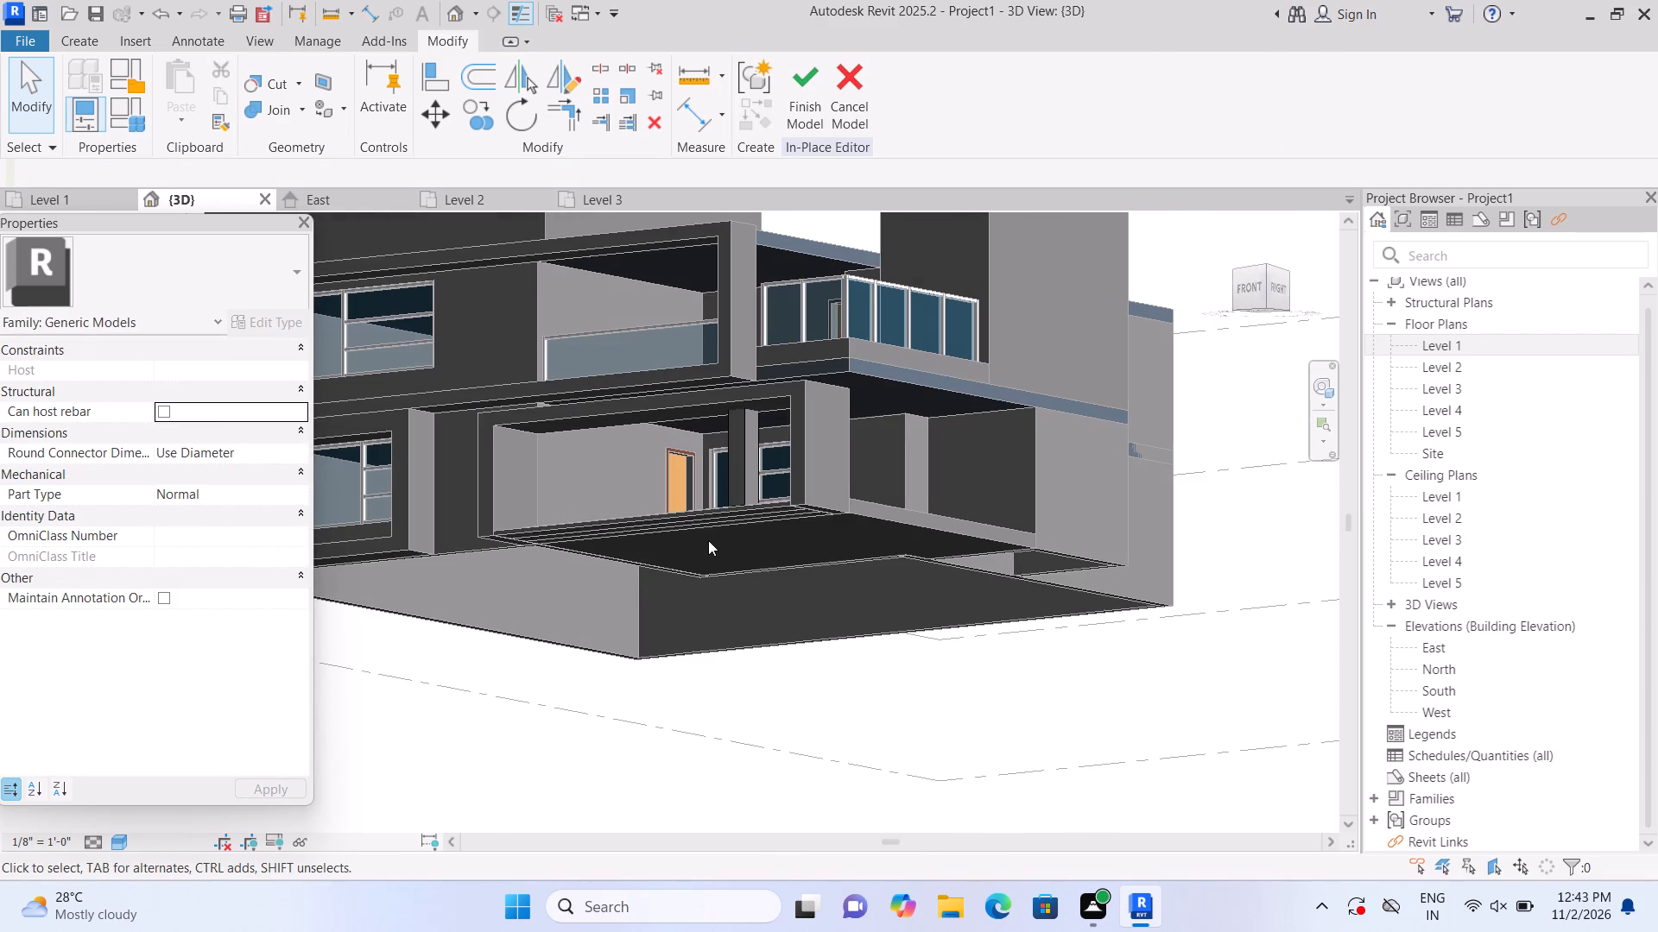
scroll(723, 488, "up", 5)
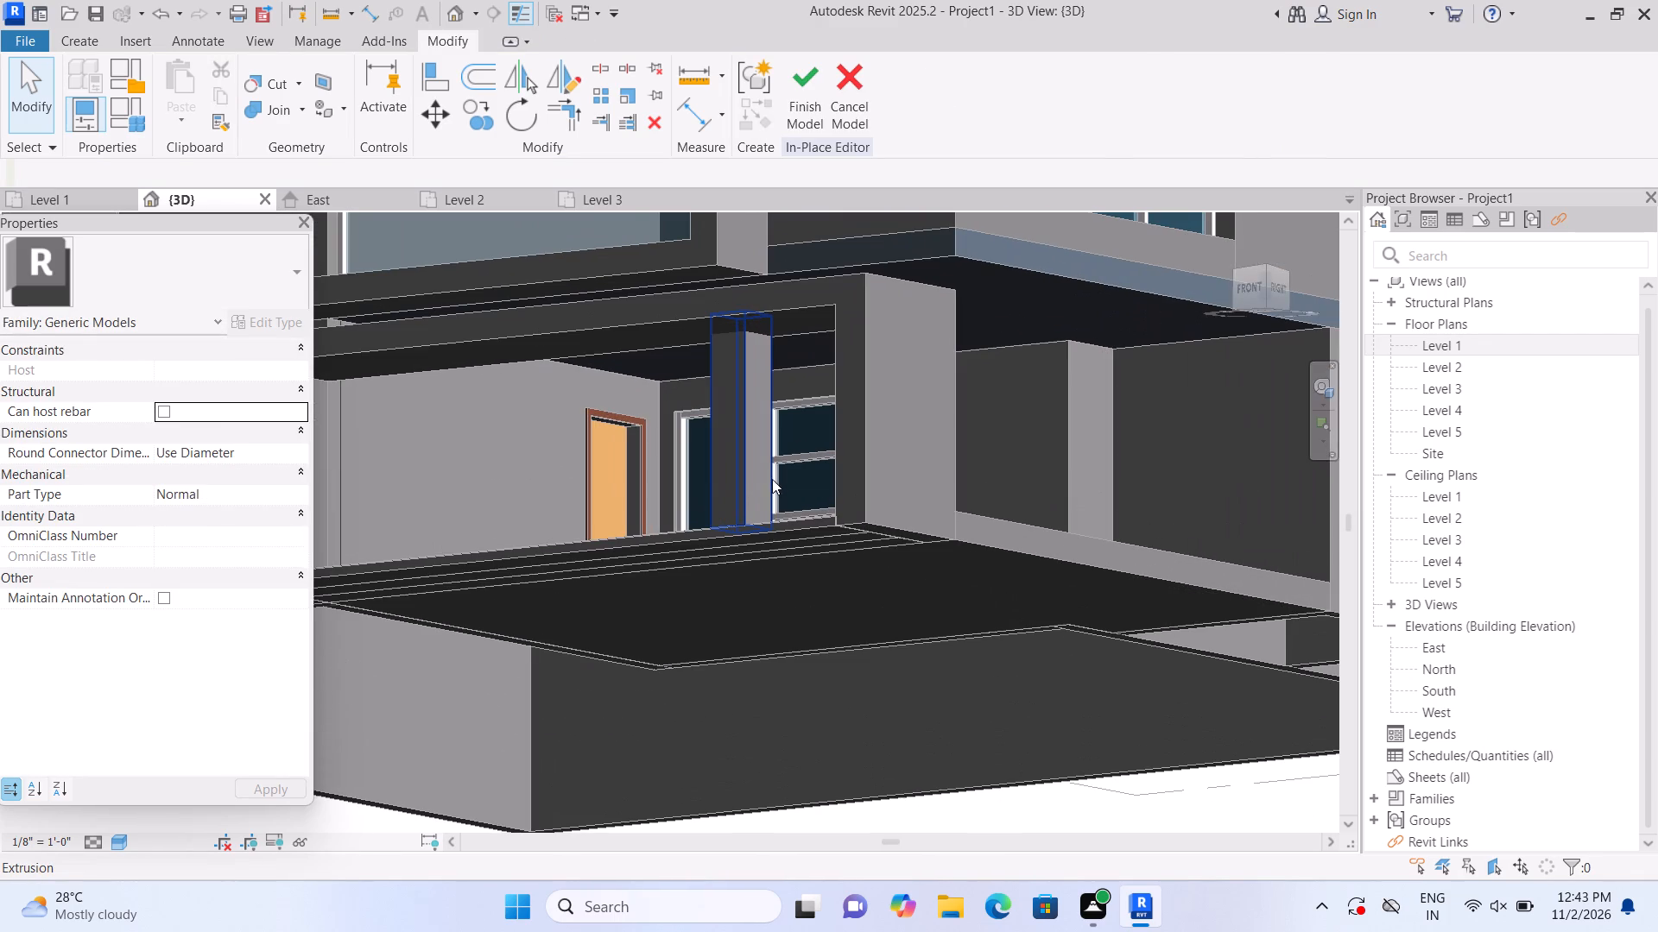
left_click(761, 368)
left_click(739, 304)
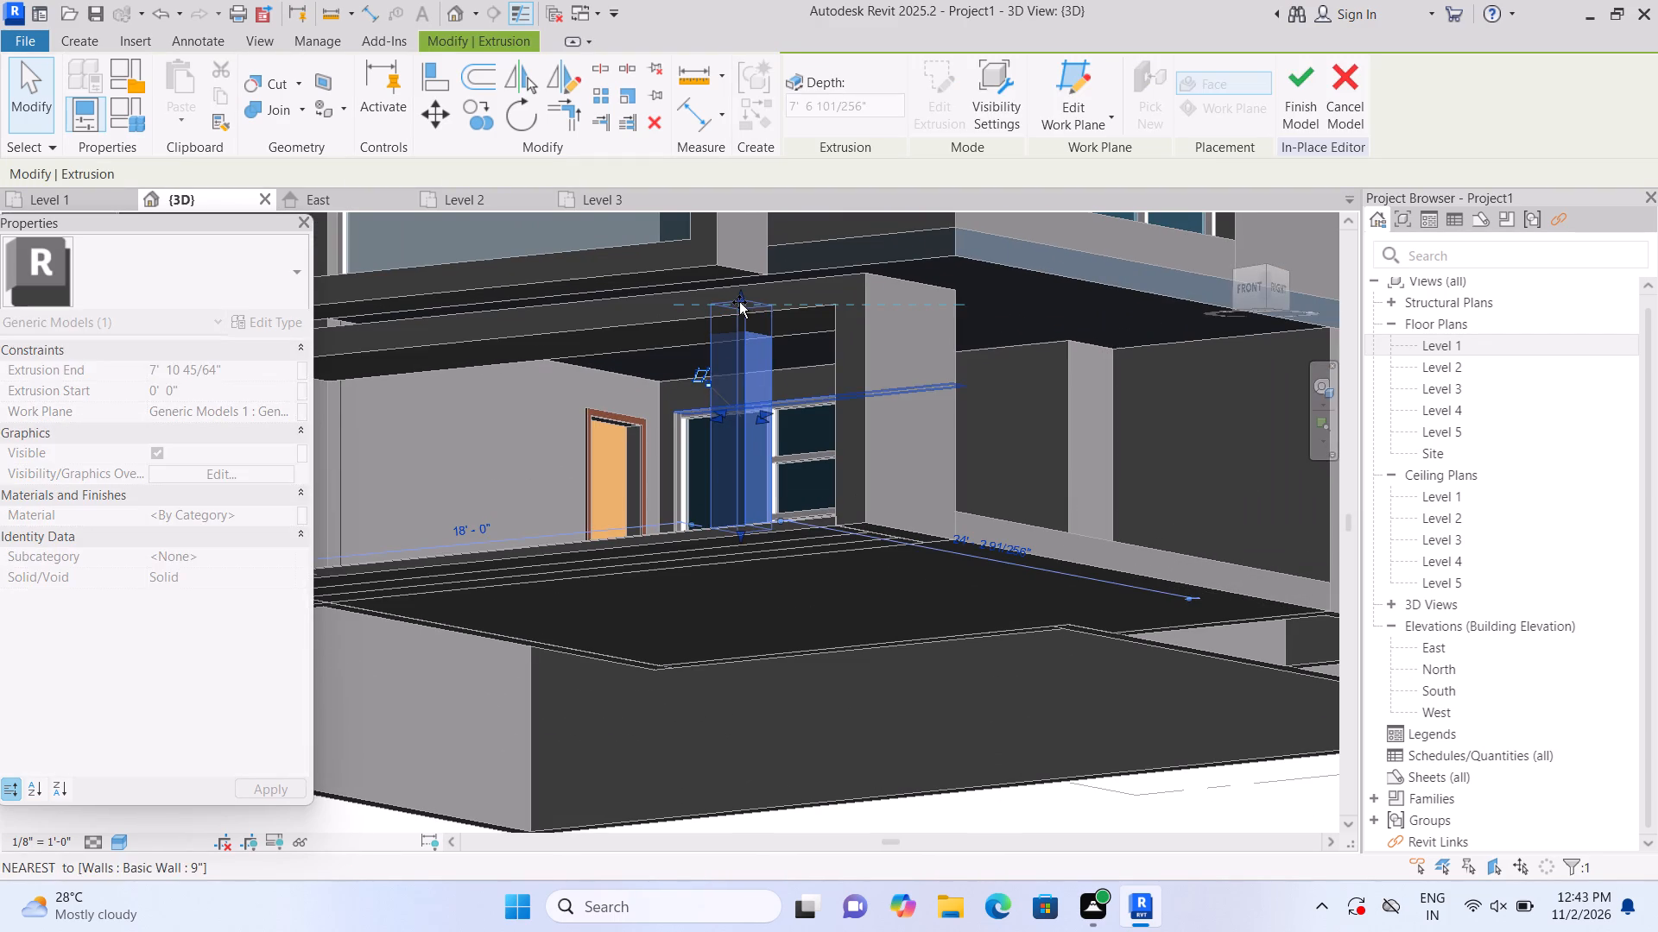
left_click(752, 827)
Lower the pillar's top back inside the porch frame's beam, to about 7' 6".
scroll(757, 818, "down", 2)
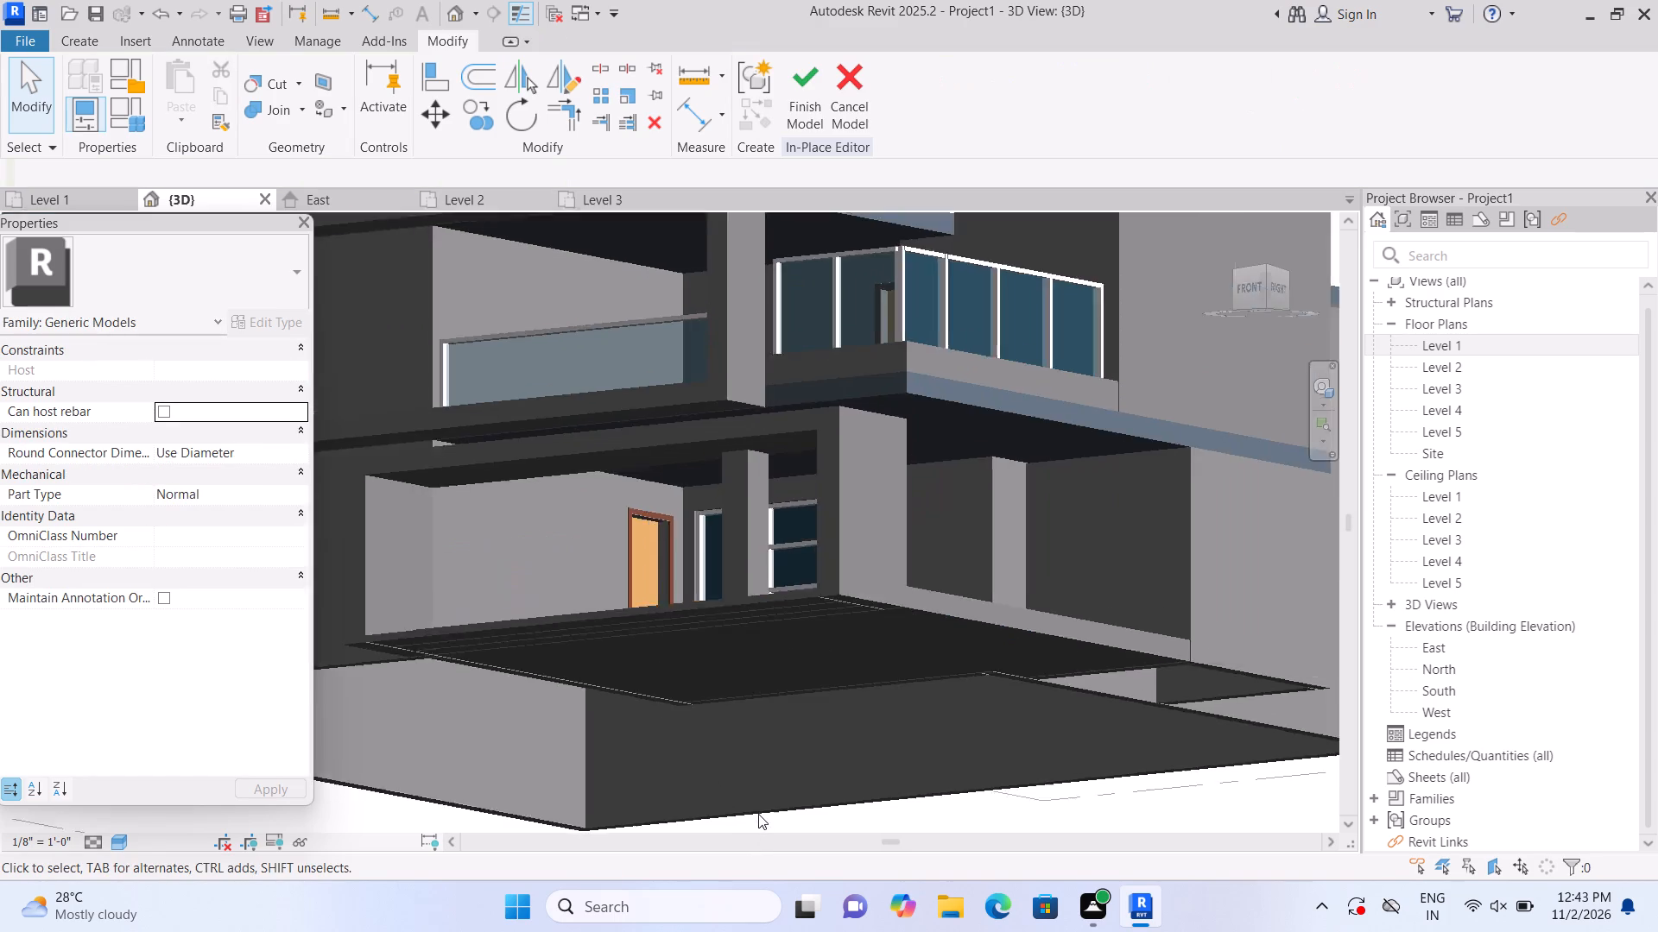
scroll(758, 814, "down", 4)
middle_click_drag(1162, 482, 1174, 664, "shift")
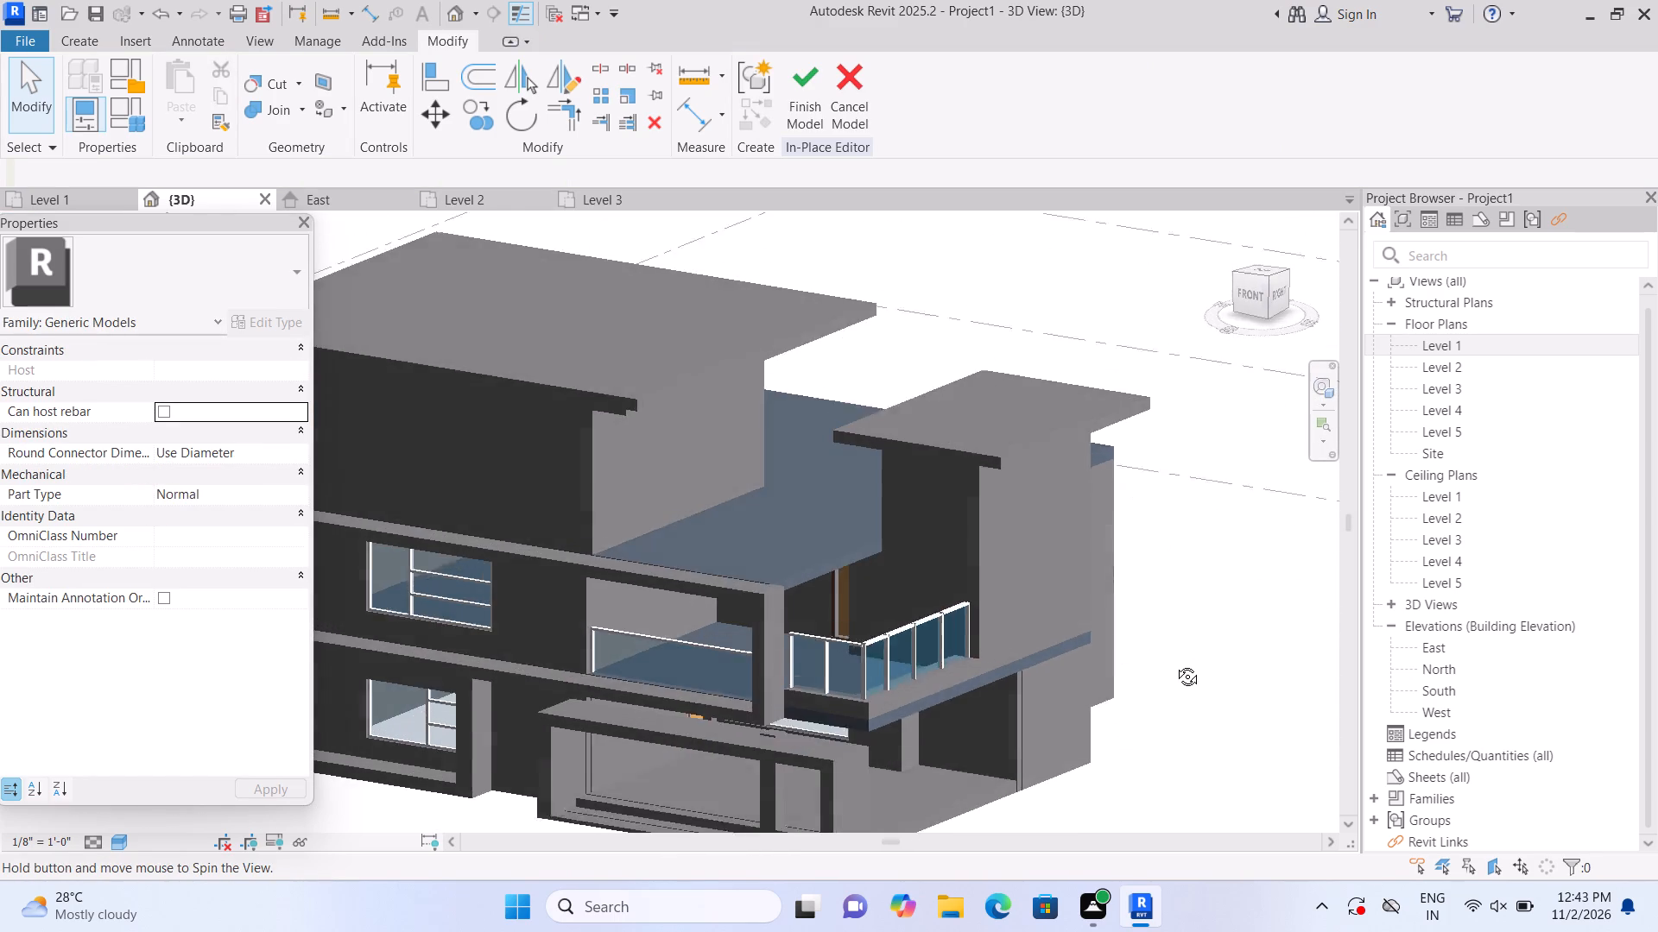
middle_click_drag(1174, 664, 1174, 675, "shift")
middle_click_drag(854, 817, 874, 698)
scroll(723, 650, "up", 4)
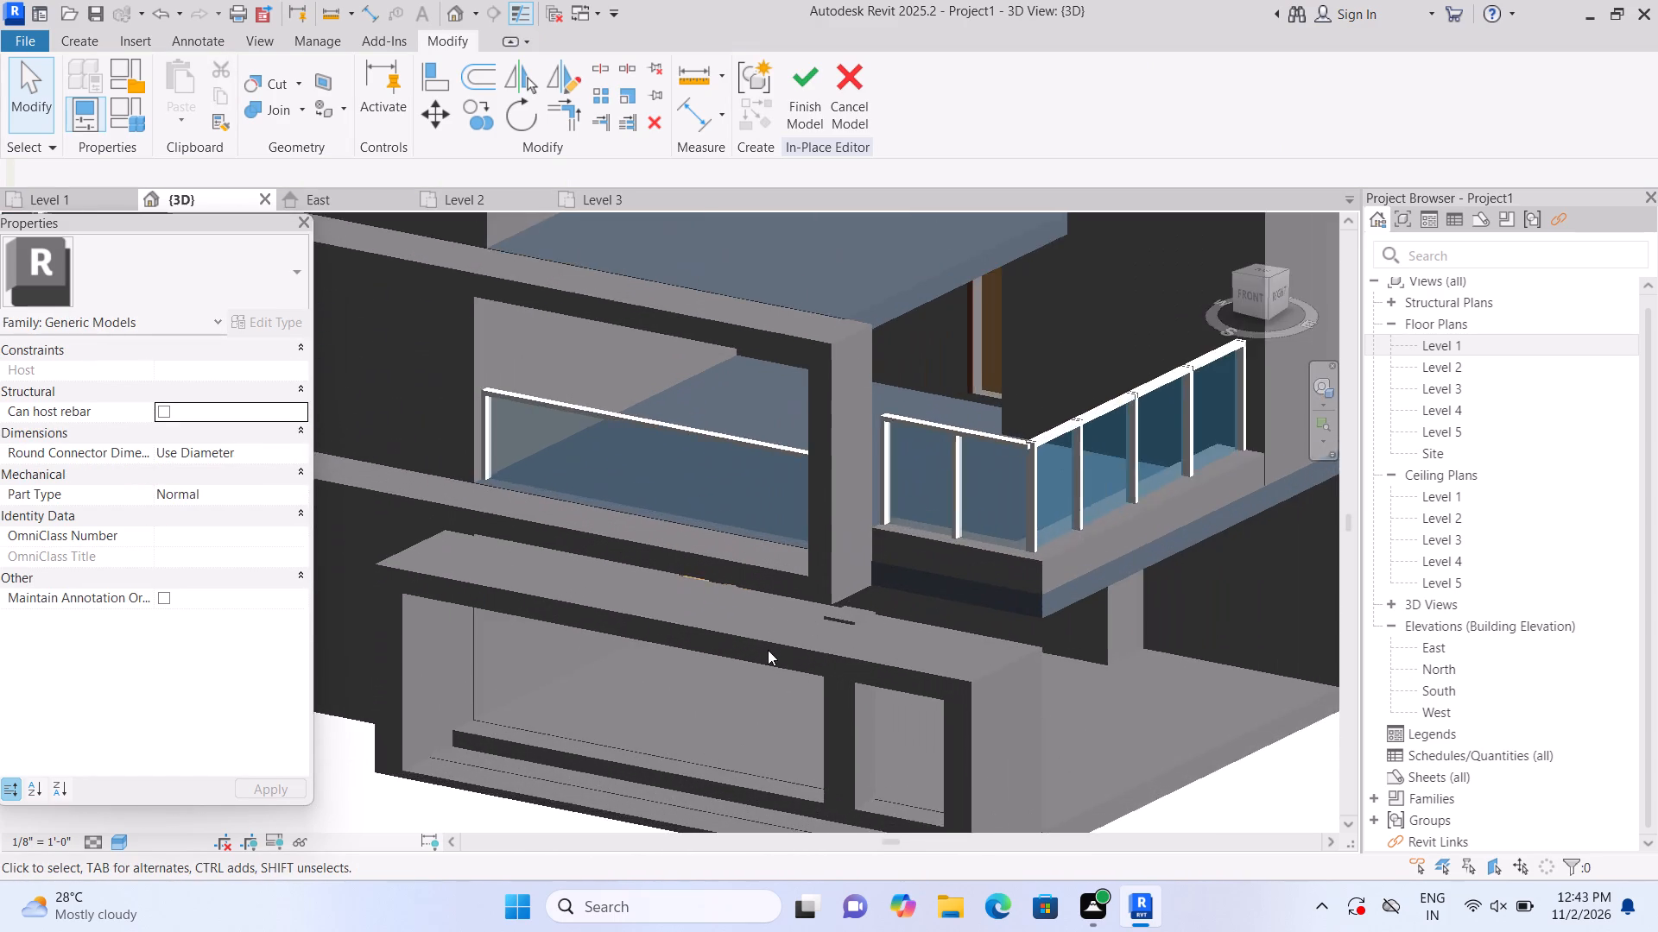
scroll(768, 650, "up", 3)
left_click(861, 607)
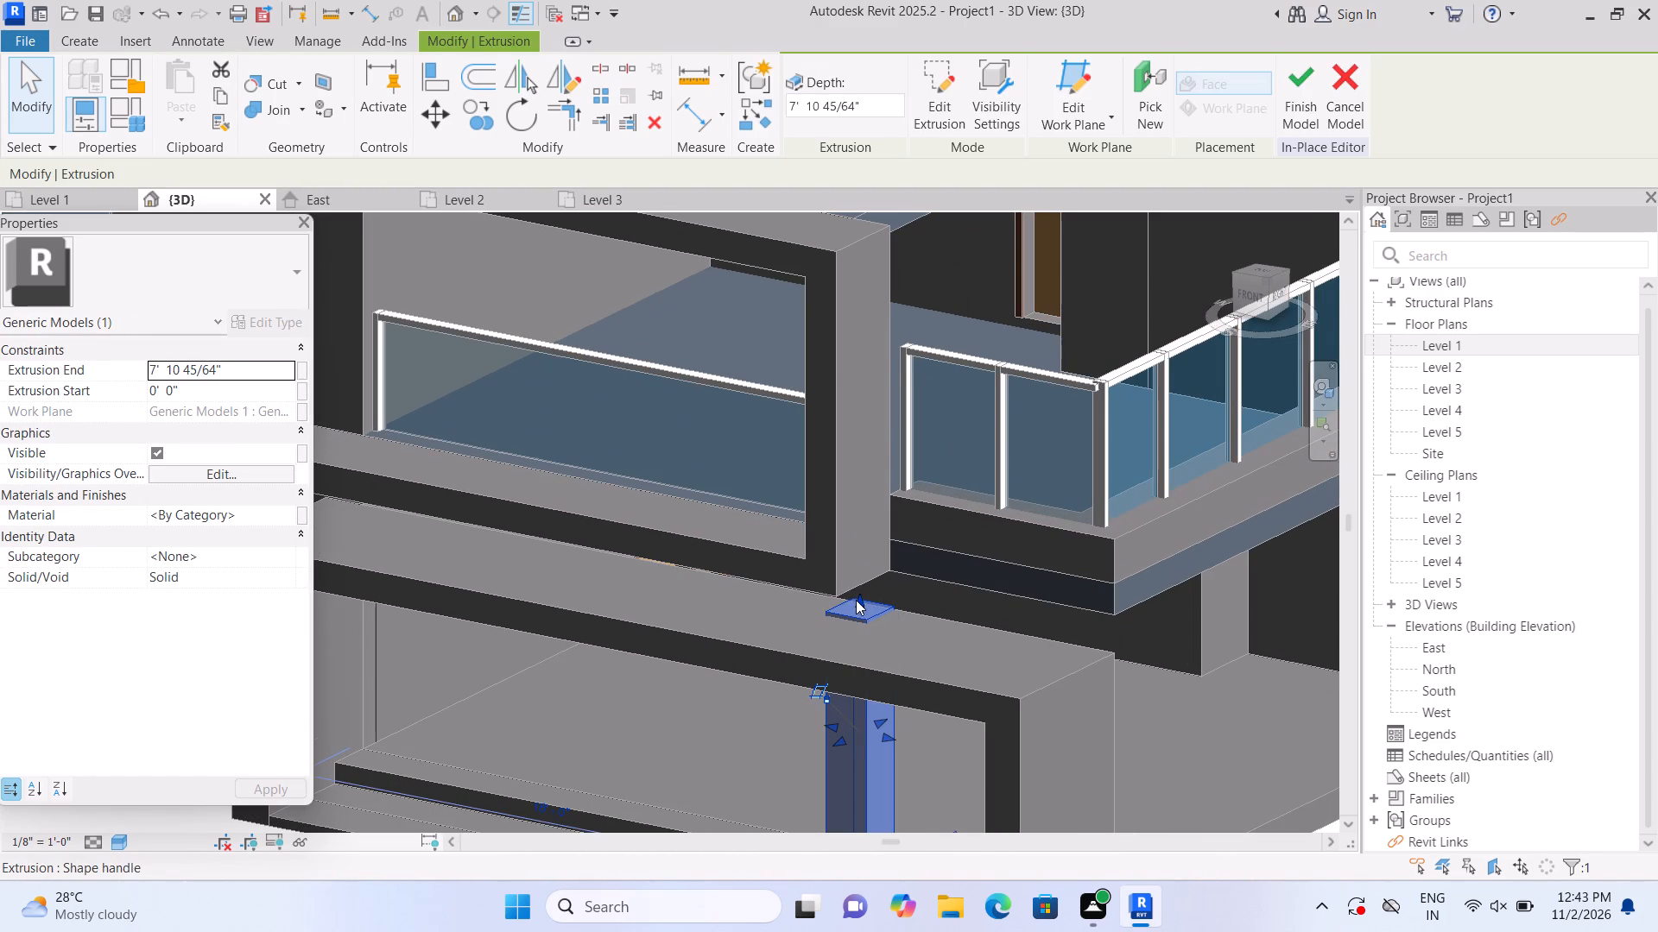
left_click_drag(859, 600, 864, 618)
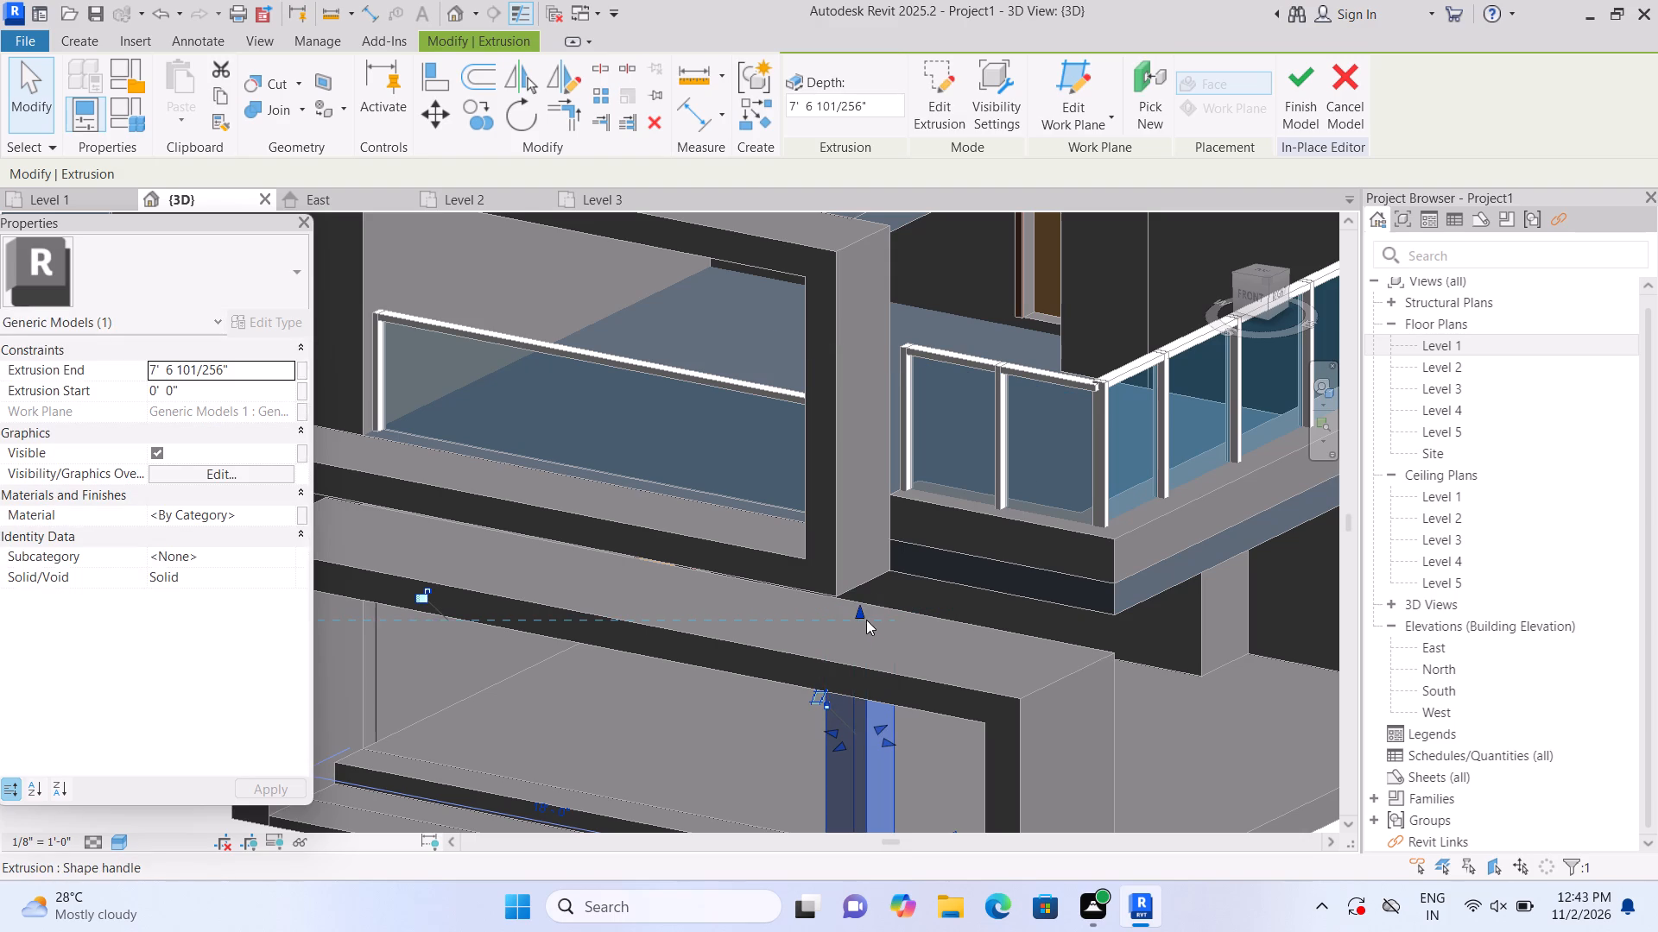
scroll(871, 635, "down", 3)
middle_click_drag(827, 726, 813, 636)
left_click(753, 766)
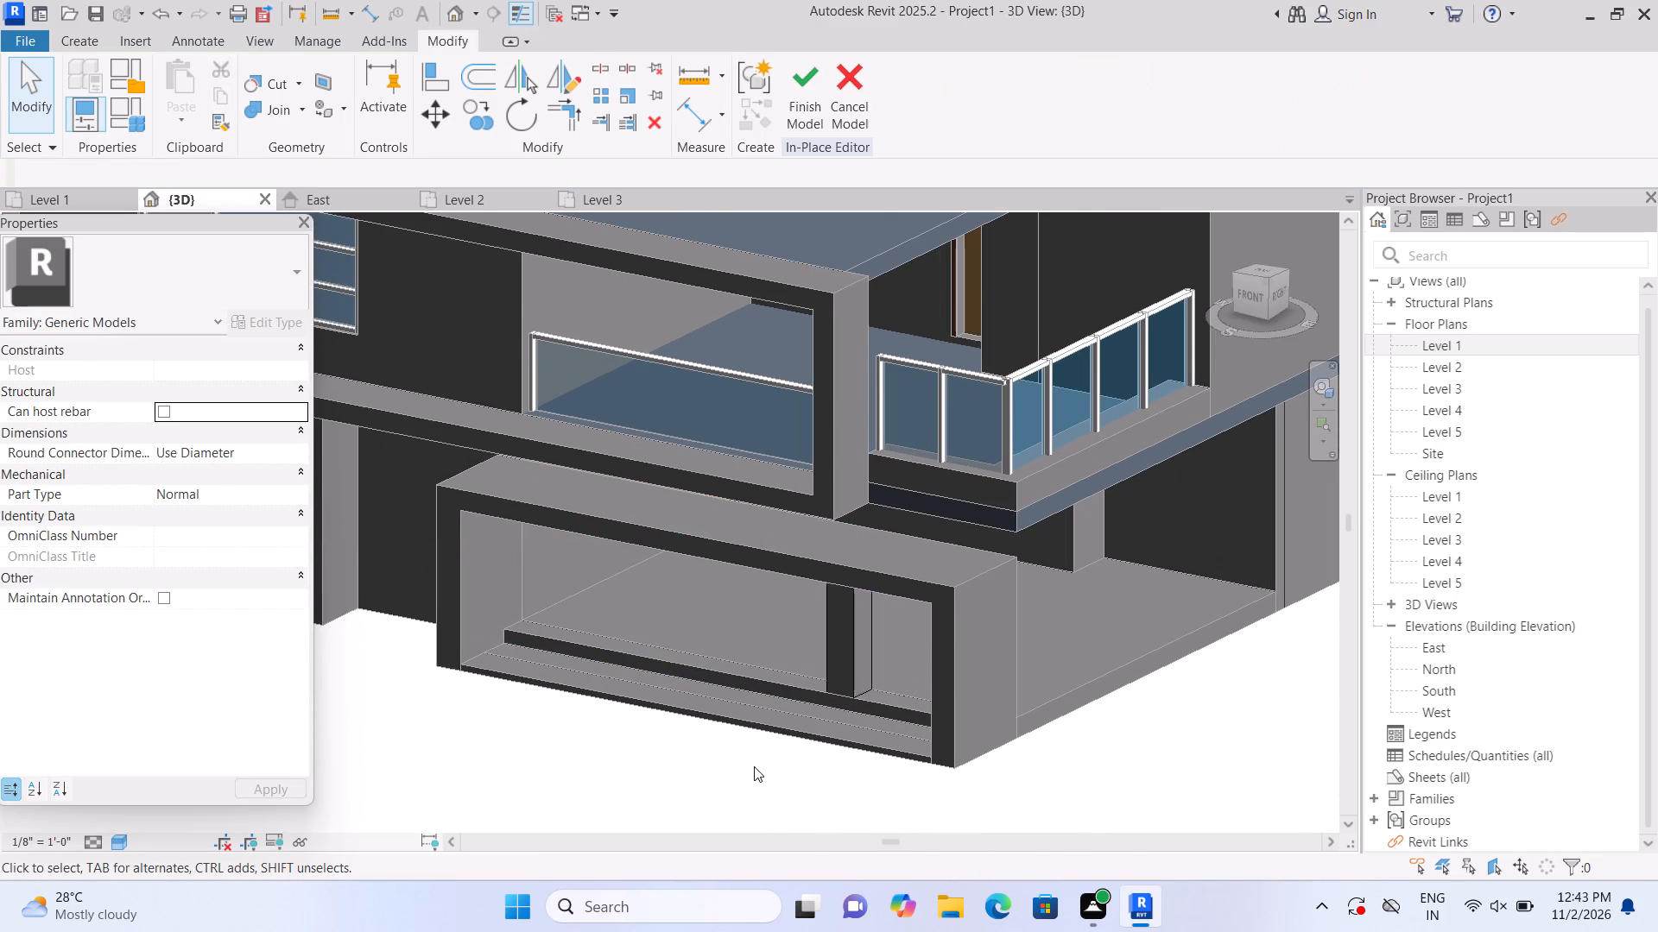
Narrow the porch pillar slightly by moving in its side face towards the wider opening.
scroll(765, 768, "up", 1)
scroll(843, 653, "up", 1)
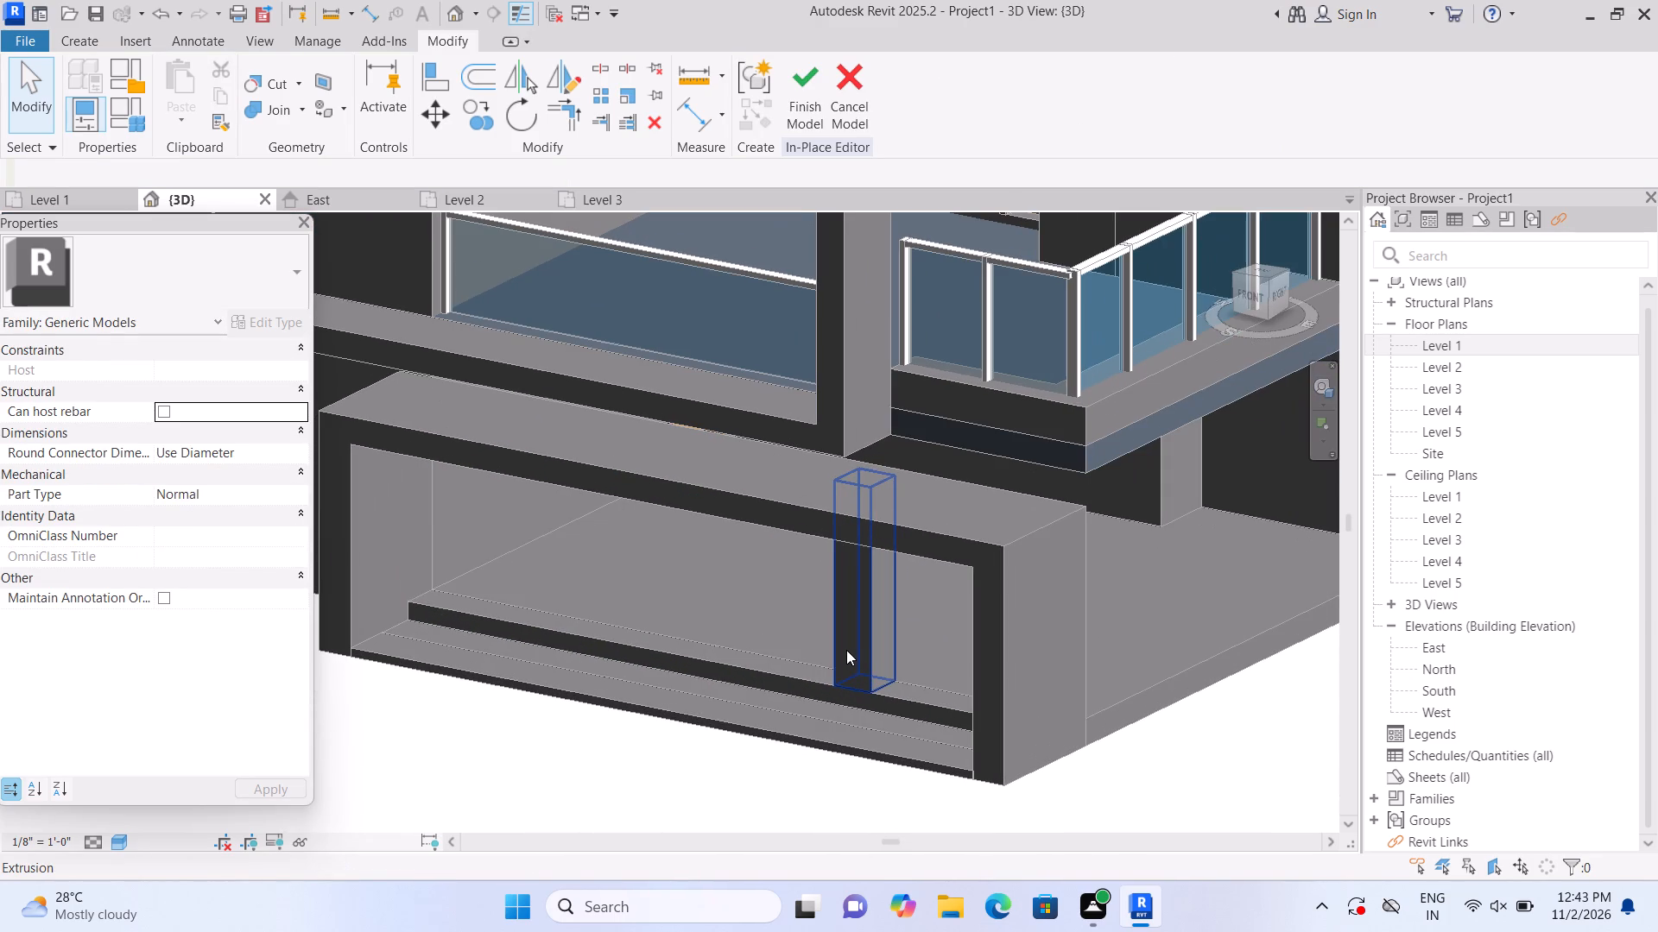
left_click(846, 650)
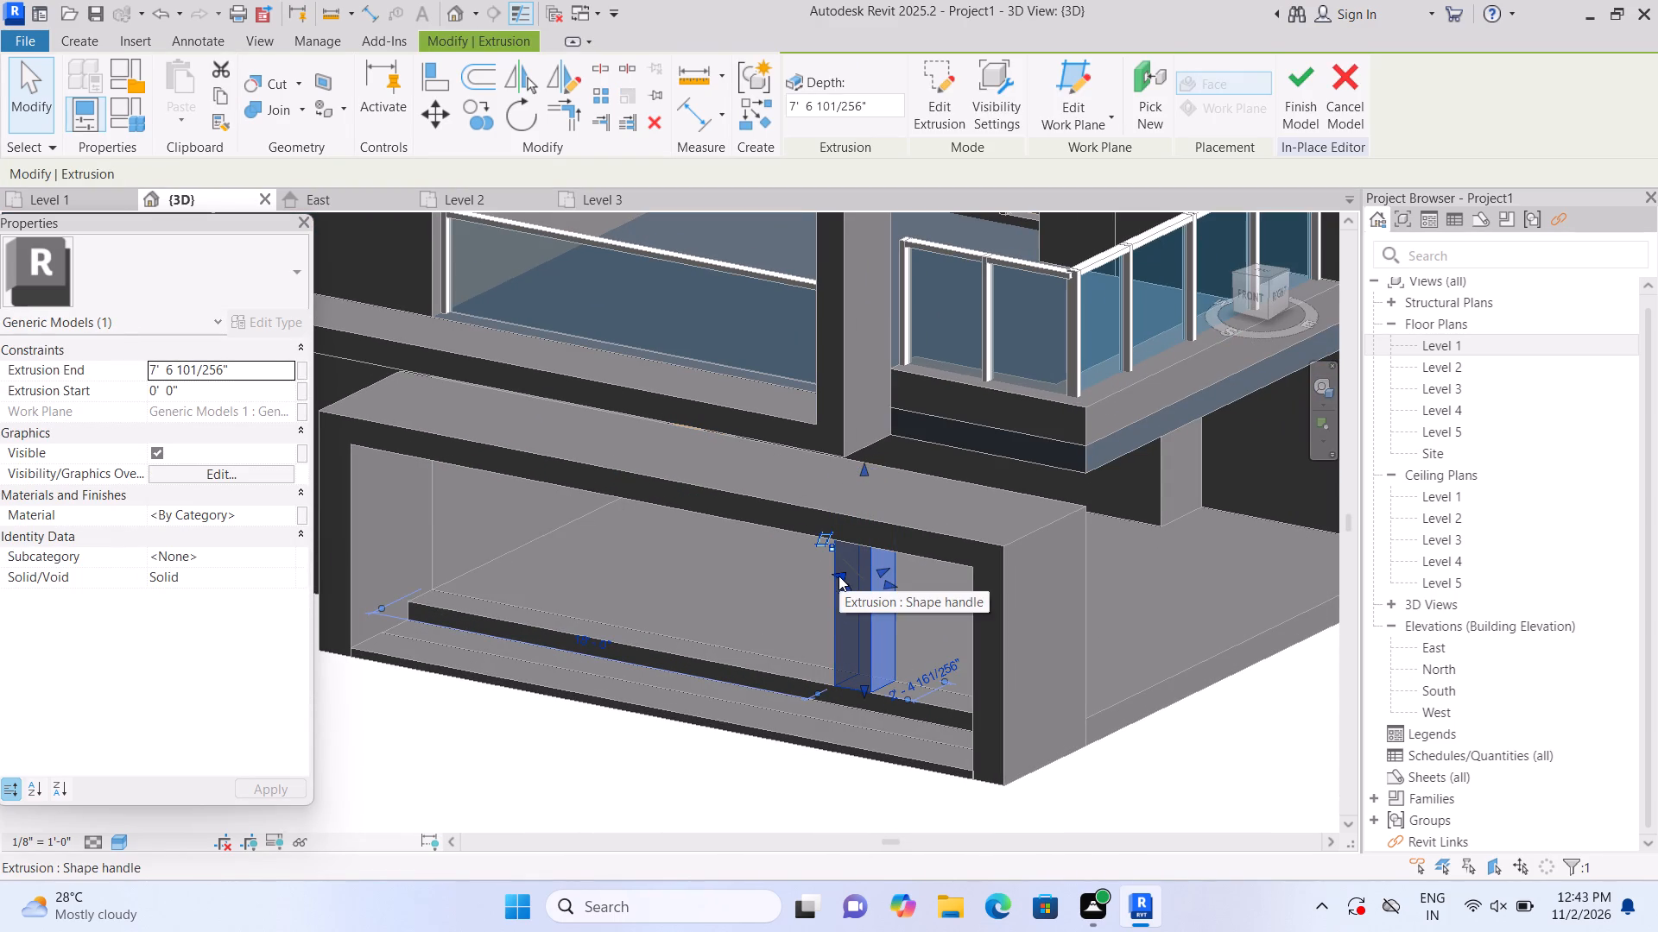
scroll(848, 609, "up", 3)
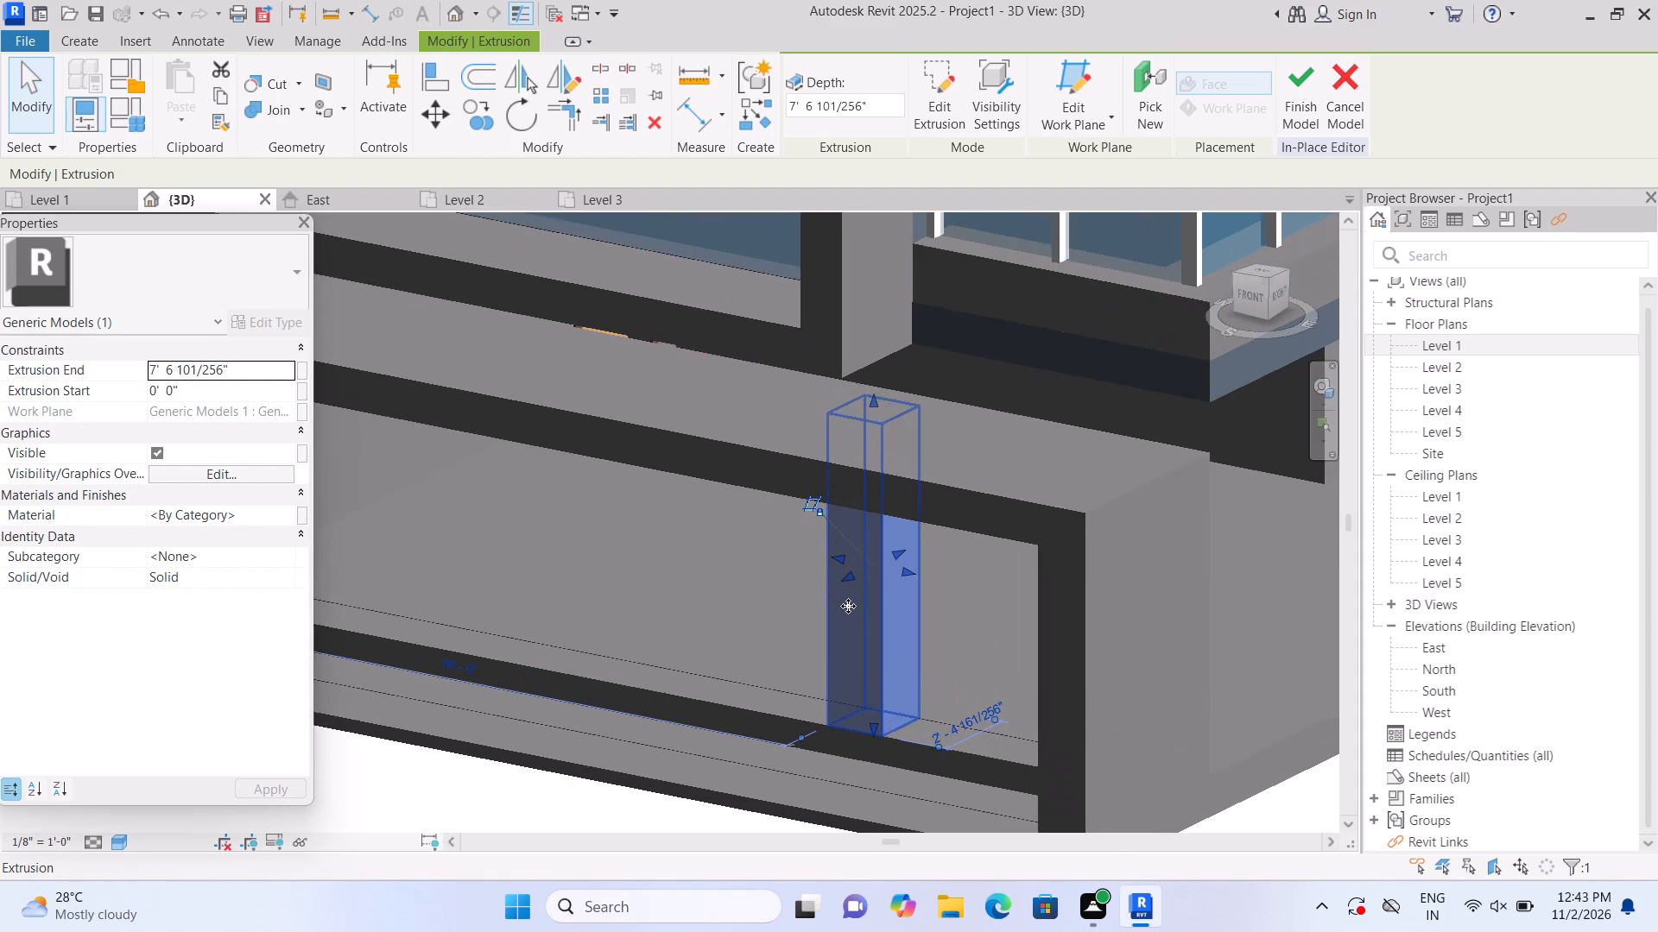
middle_click_drag(698, 656, 857, 665)
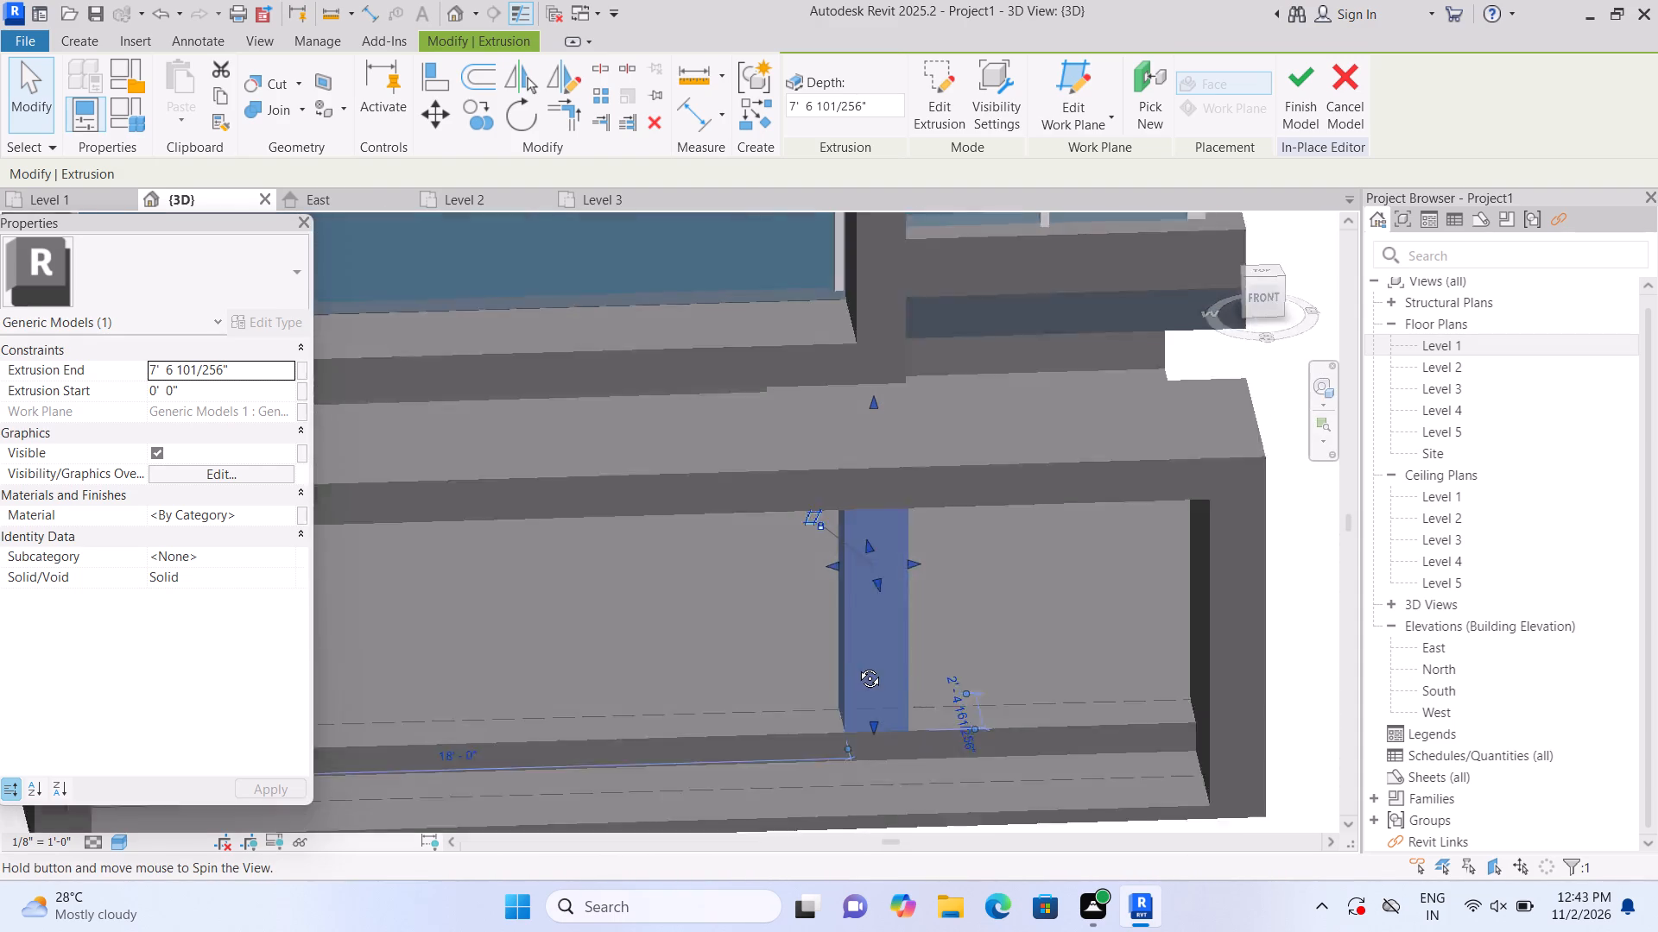
middle_click_drag(857, 665, 896, 659)
scroll(850, 621, "up", 3)
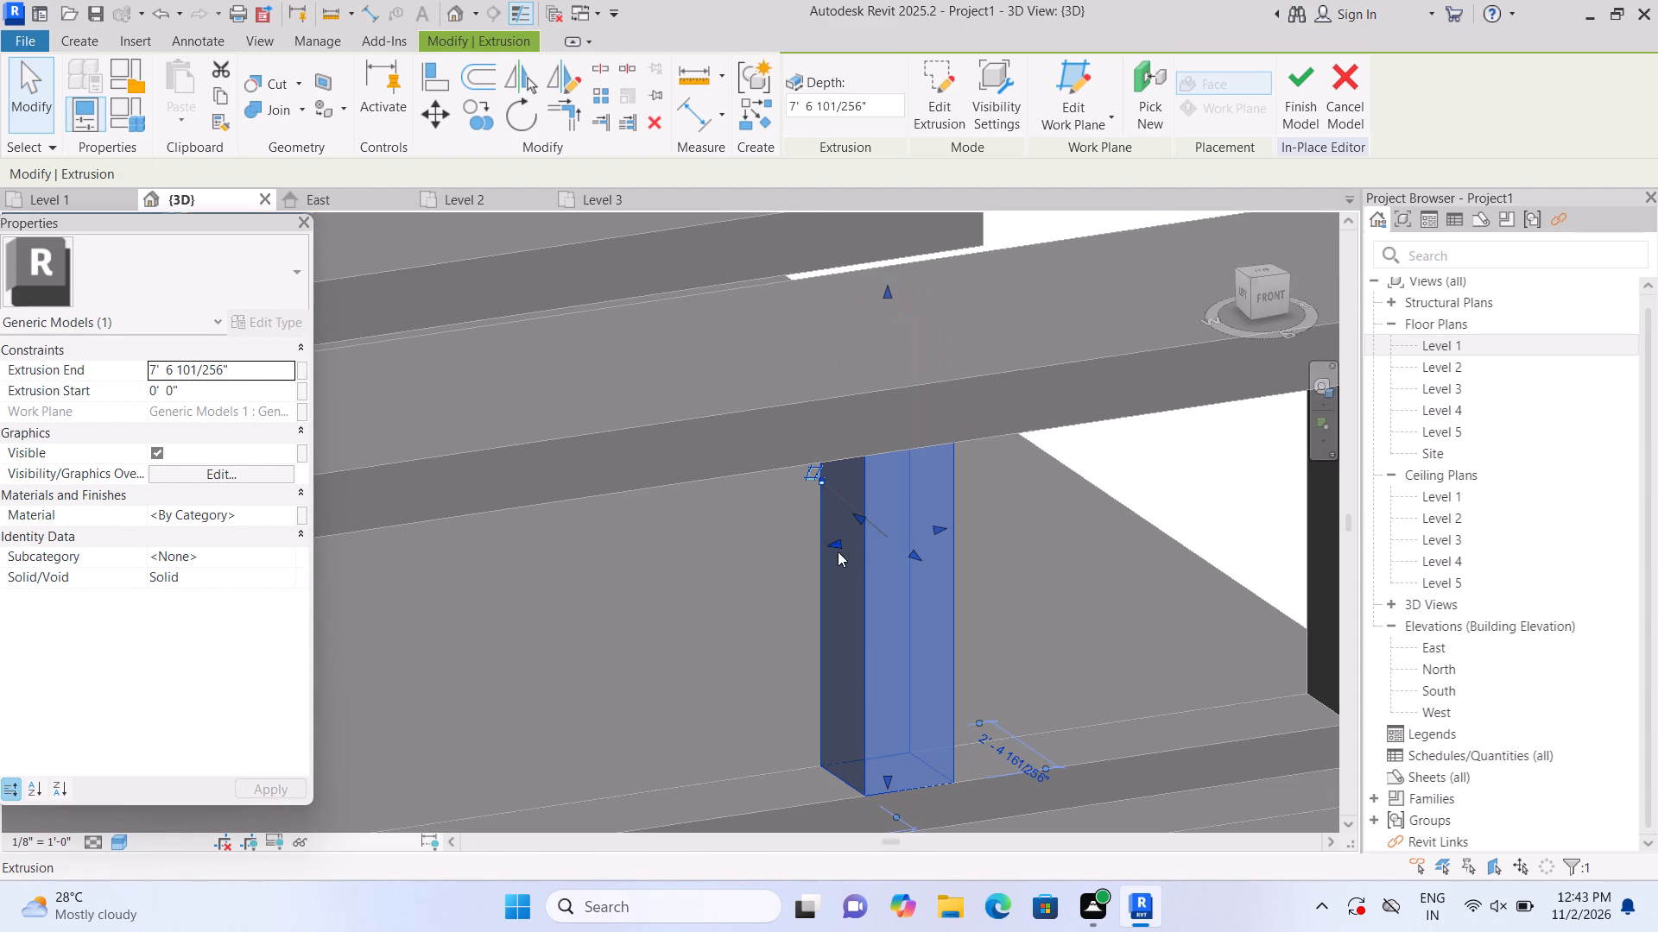
left_click_drag(834, 545, 853, 537)
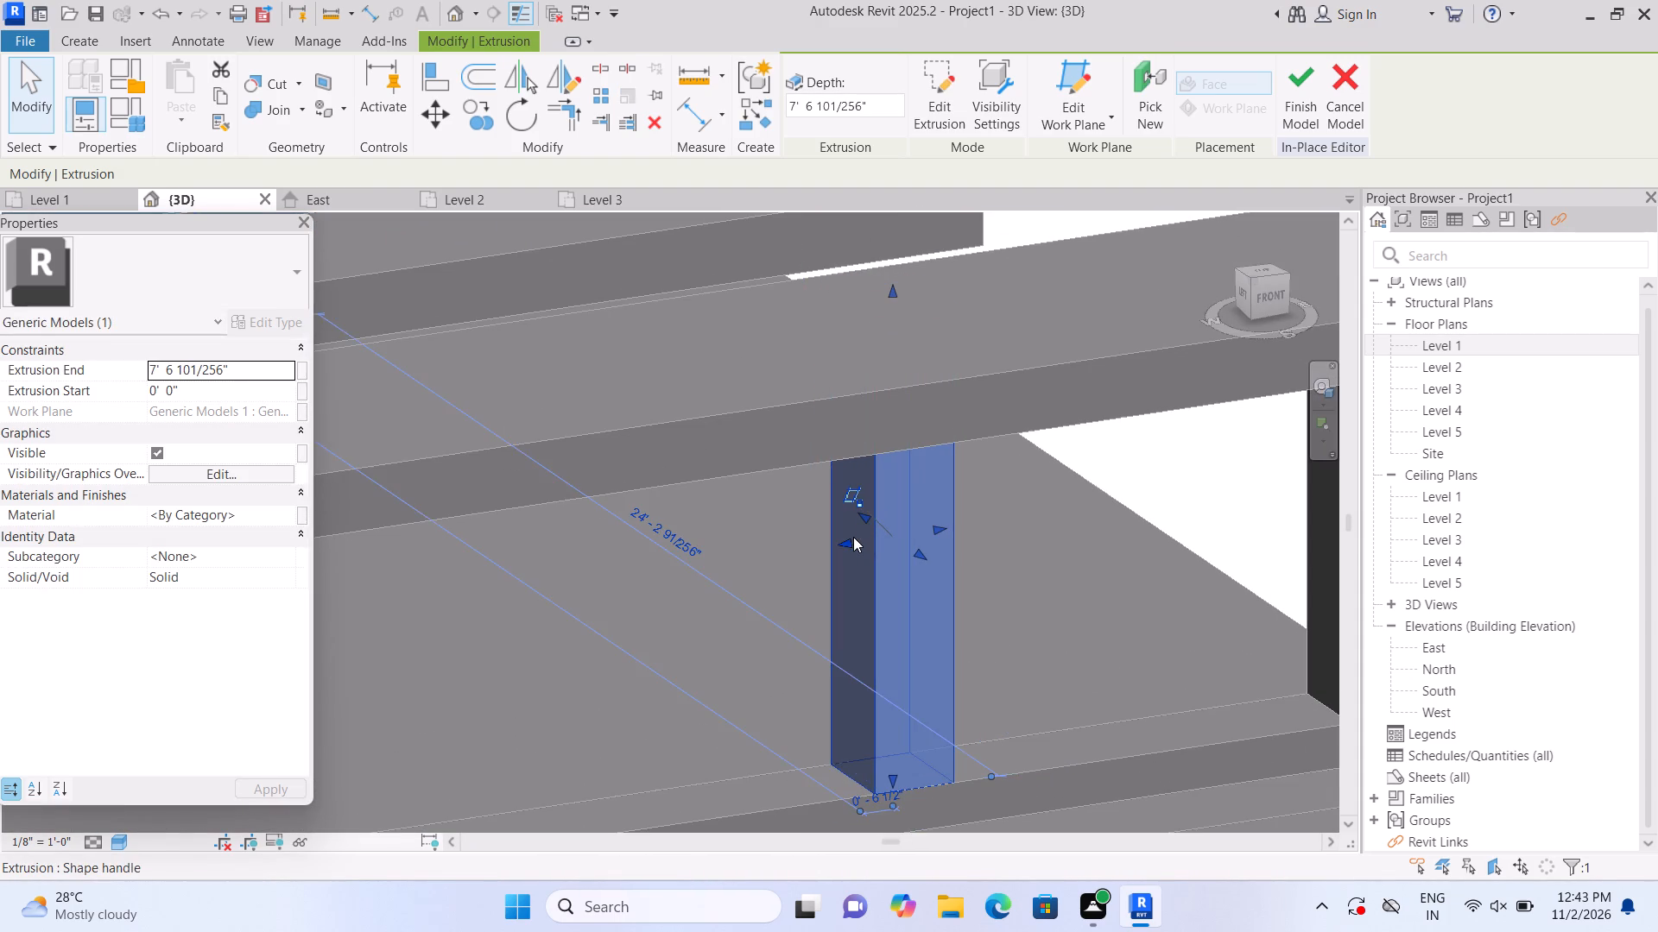
scroll(853, 537, "down", 6)
left_click(977, 735)
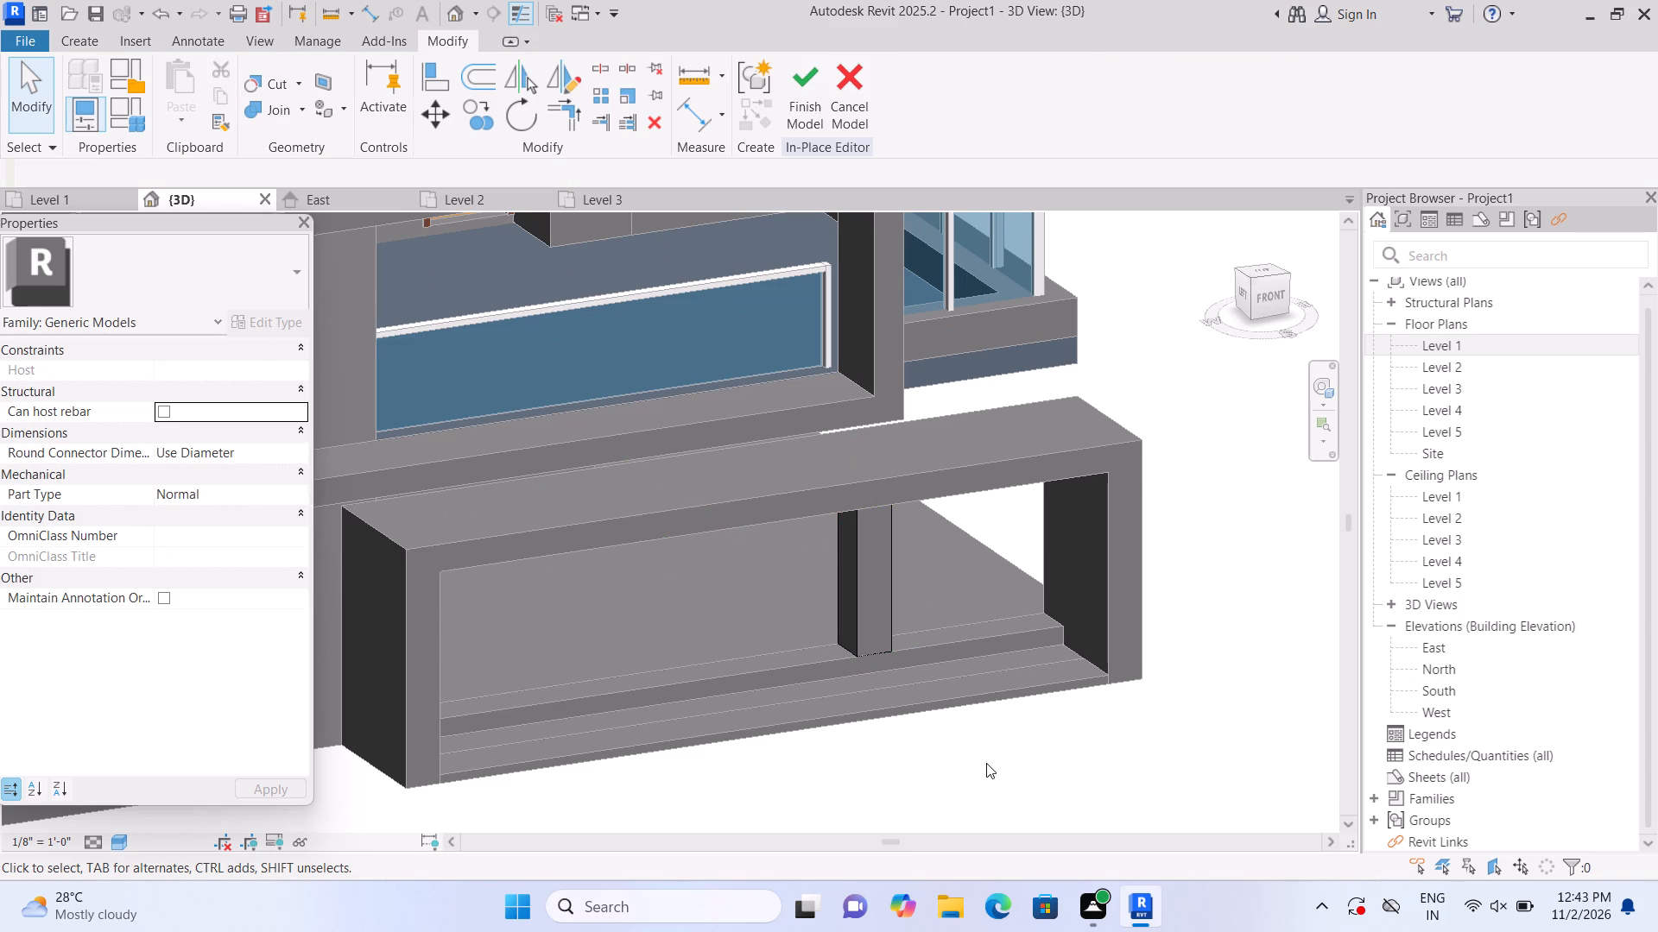
Start a new extrusion using the pillar's side face towards the narrower opening as the work plane.
middle_click_drag(975, 795, 774, 730)
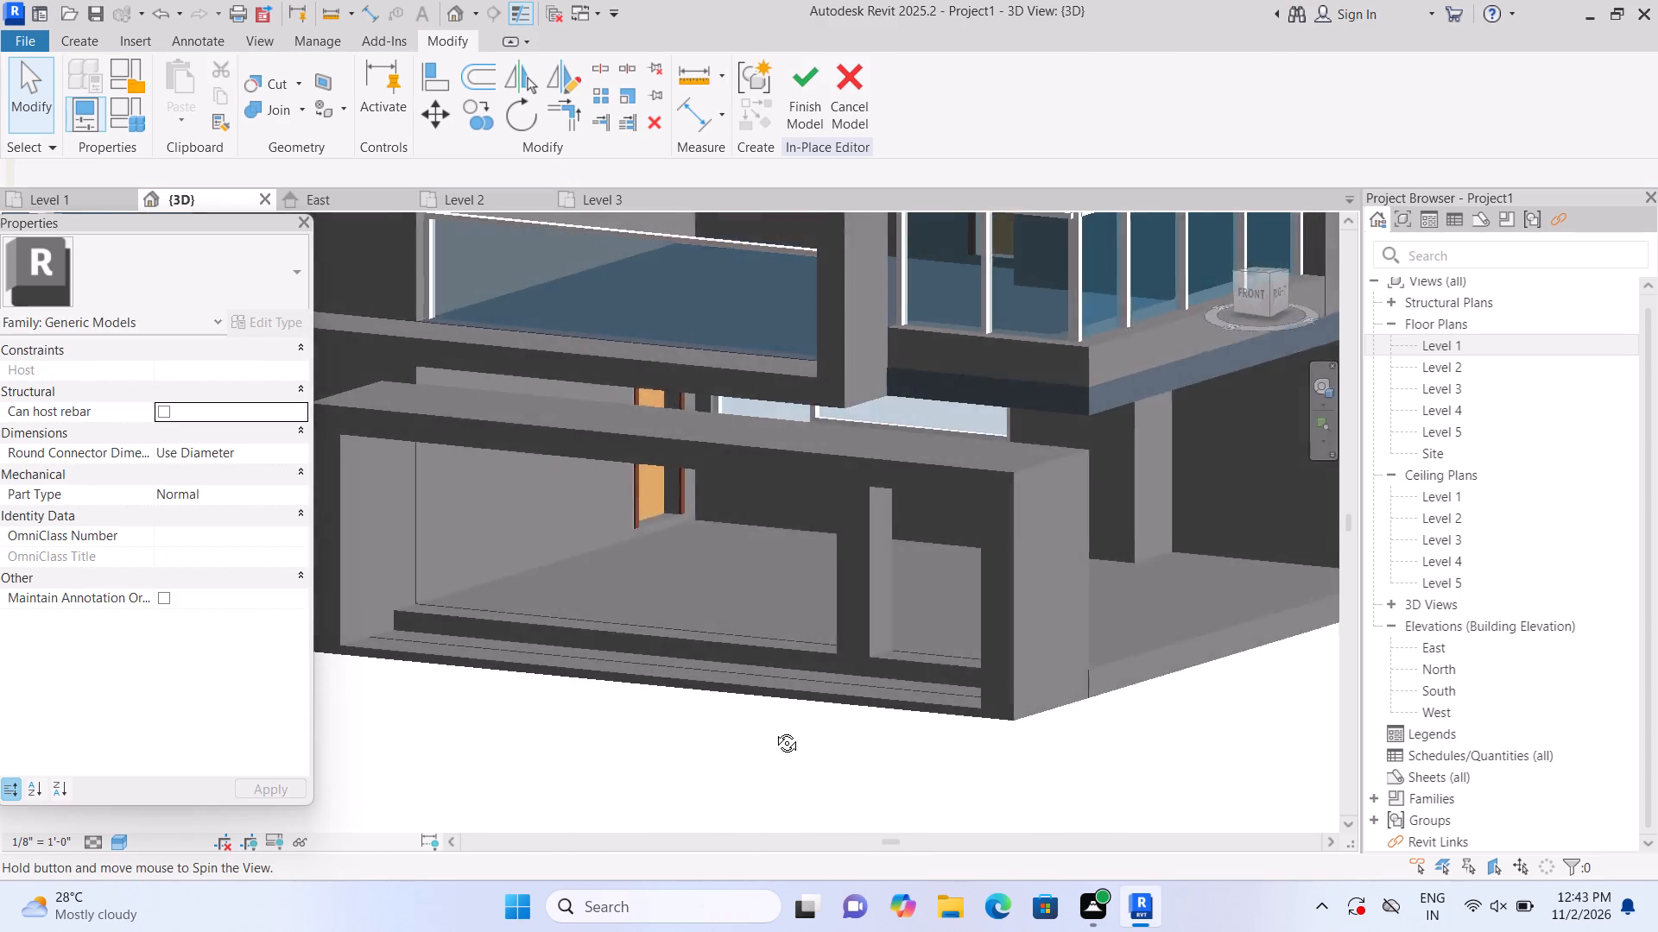
middle_click_drag(774, 730, 722, 685)
middle_click_drag(718, 702, 737, 802)
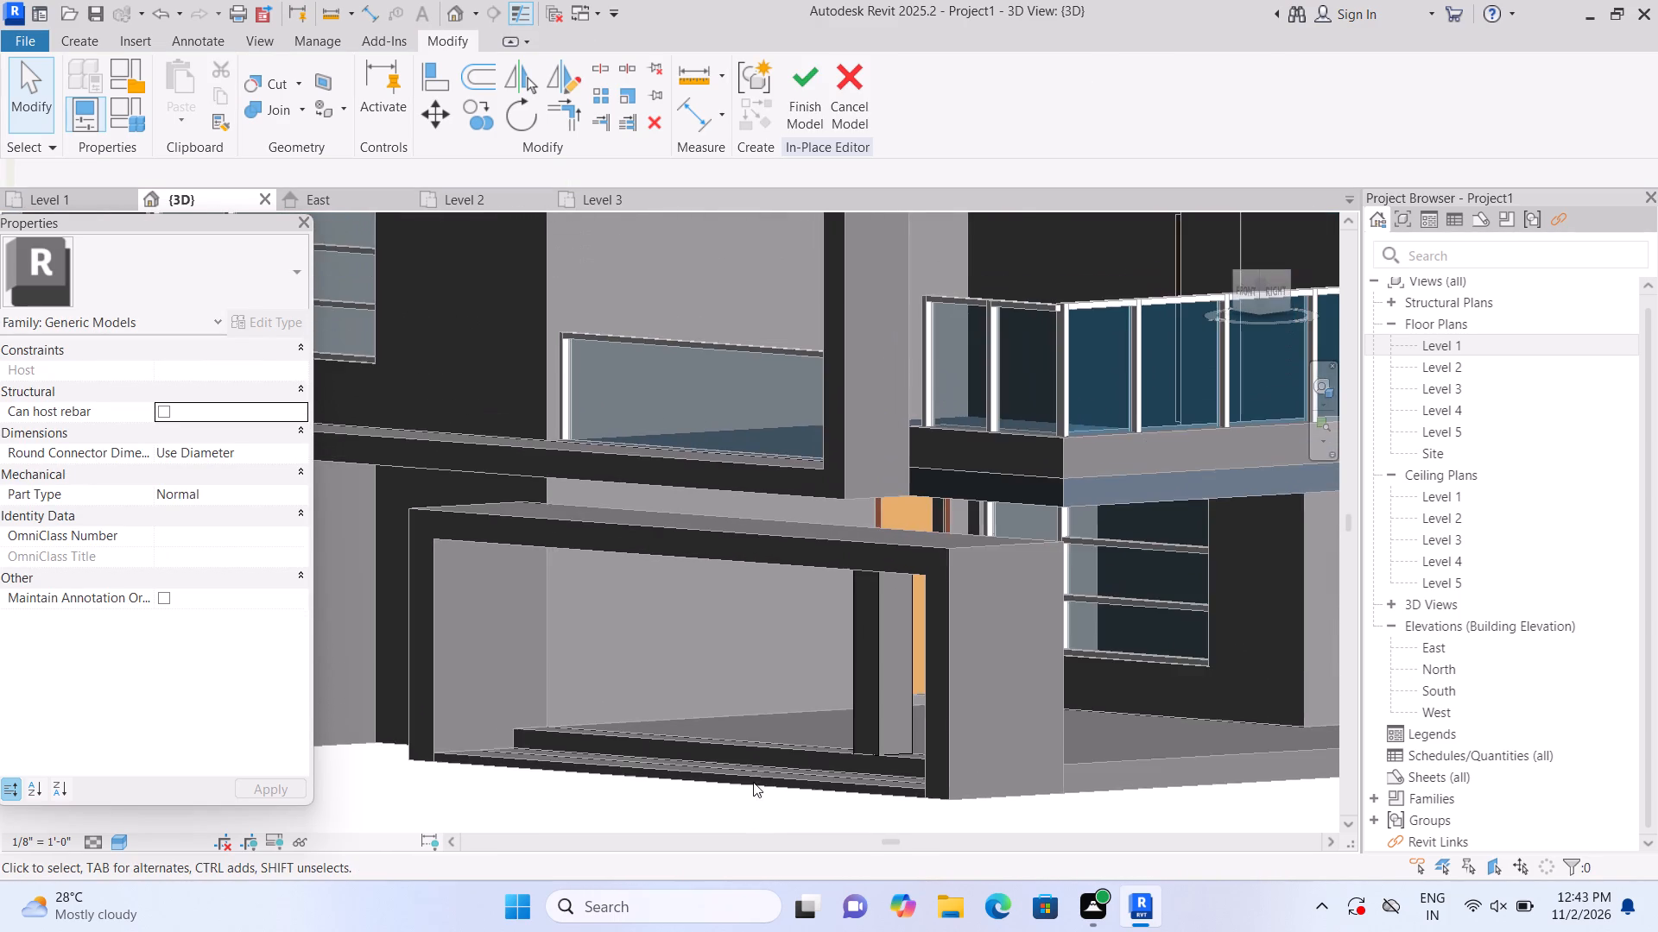
scroll(793, 730, "up", 2)
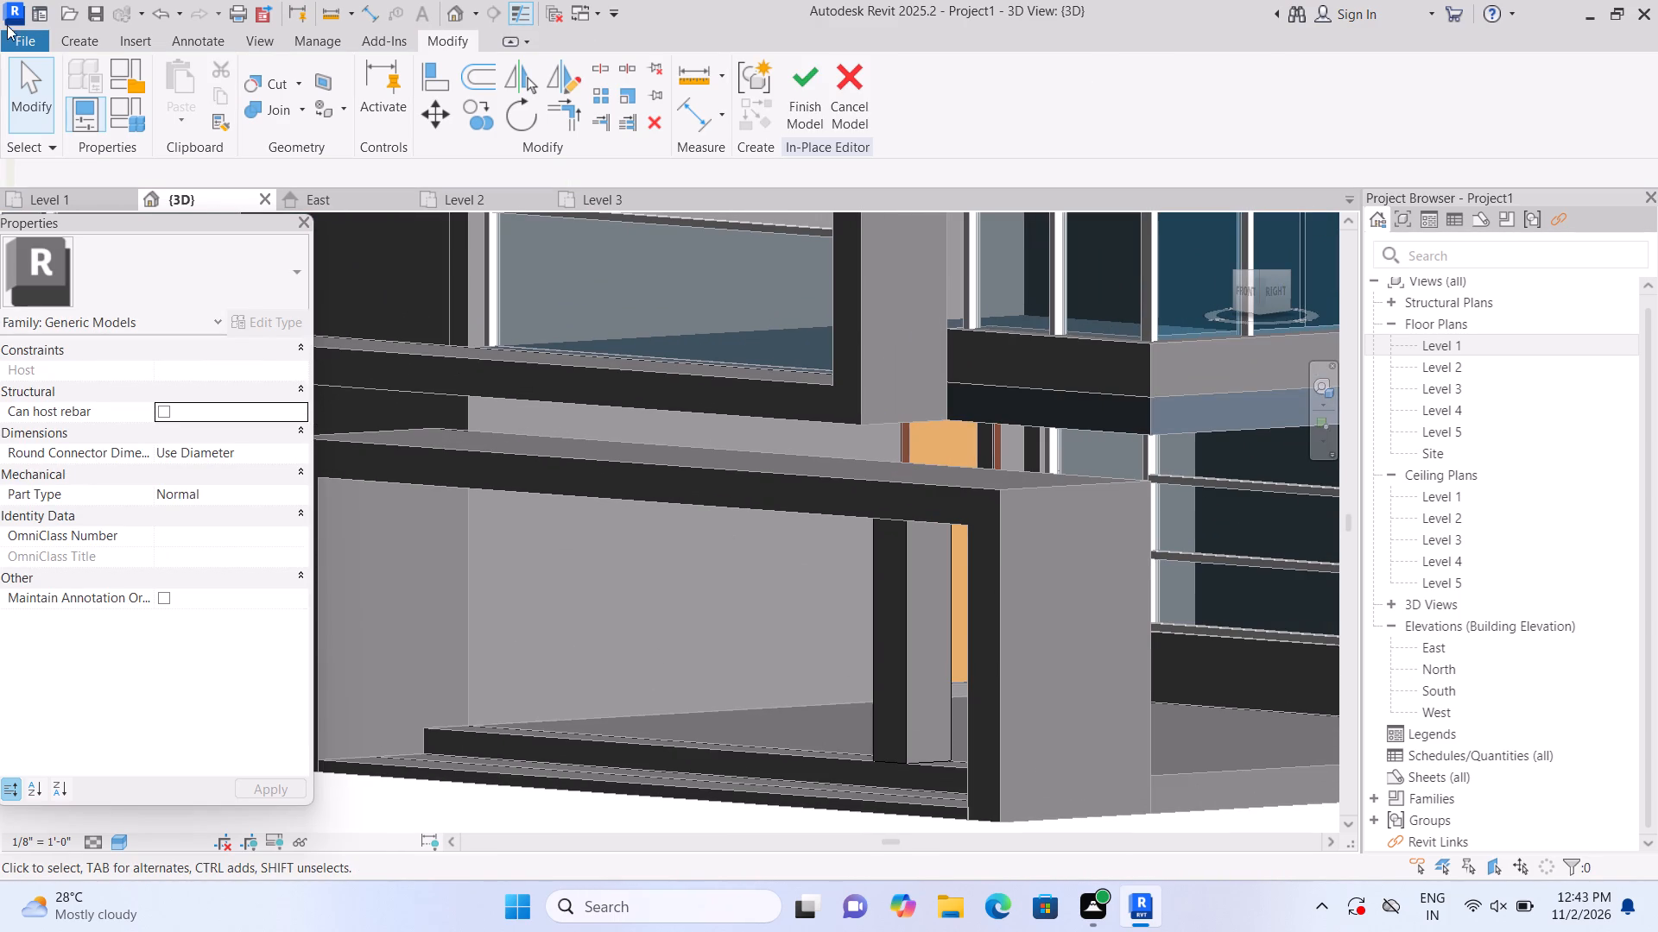
left_click(78, 41)
left_click_drag(183, 89, 192, 95)
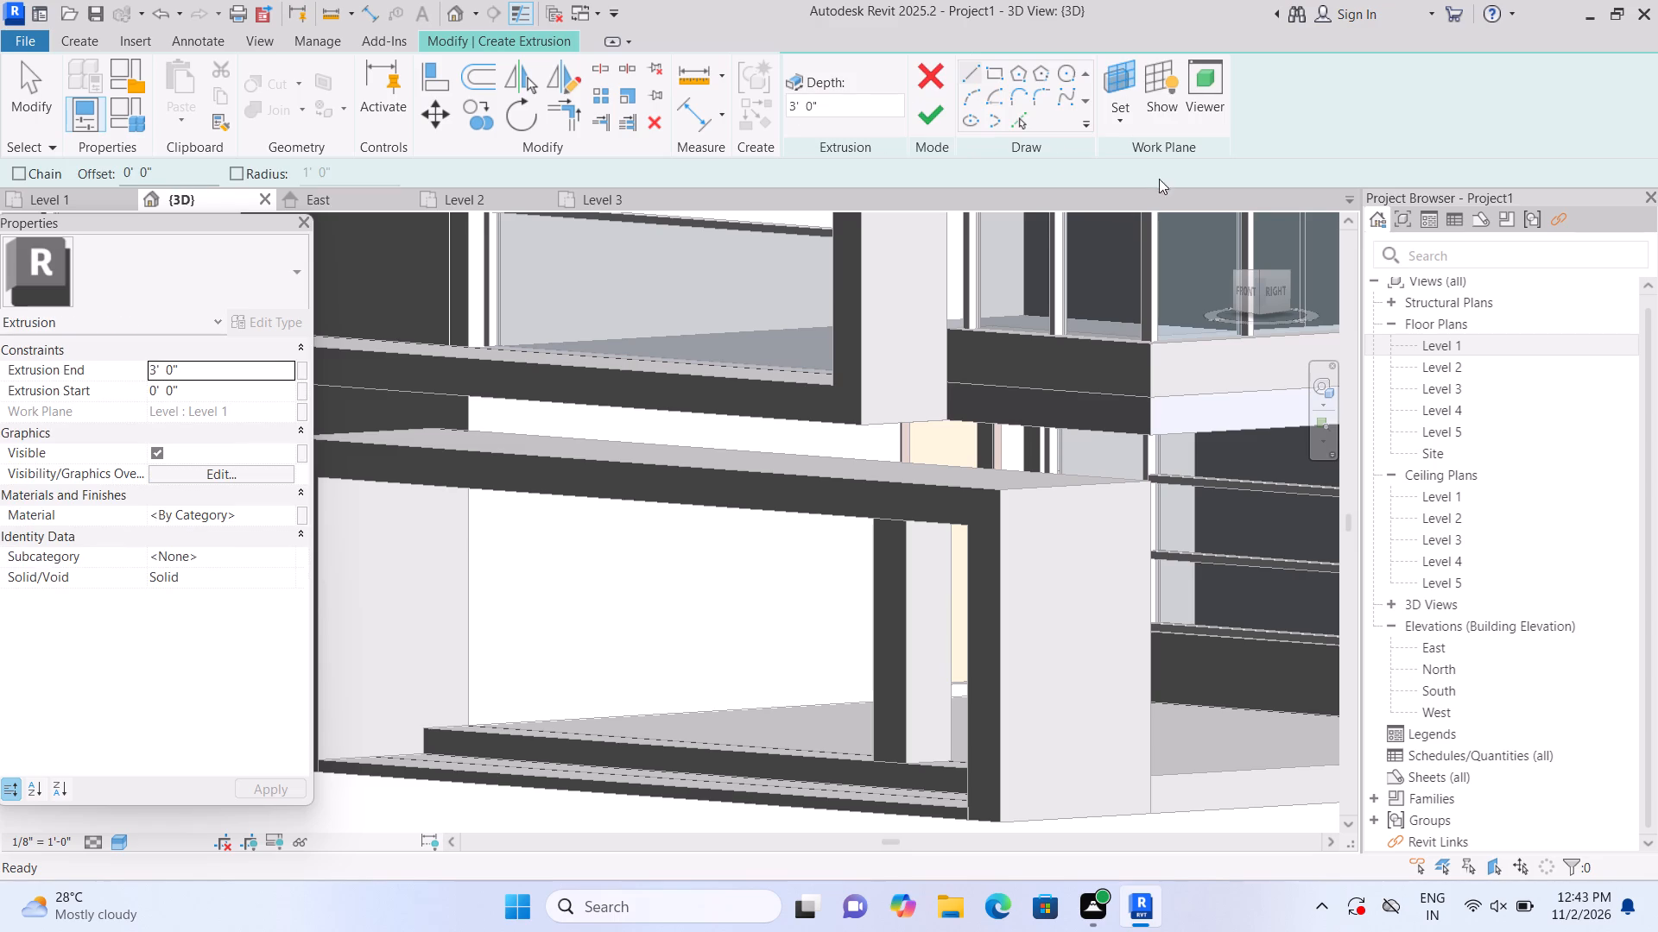
left_click(1138, 128)
left_click(1164, 202)
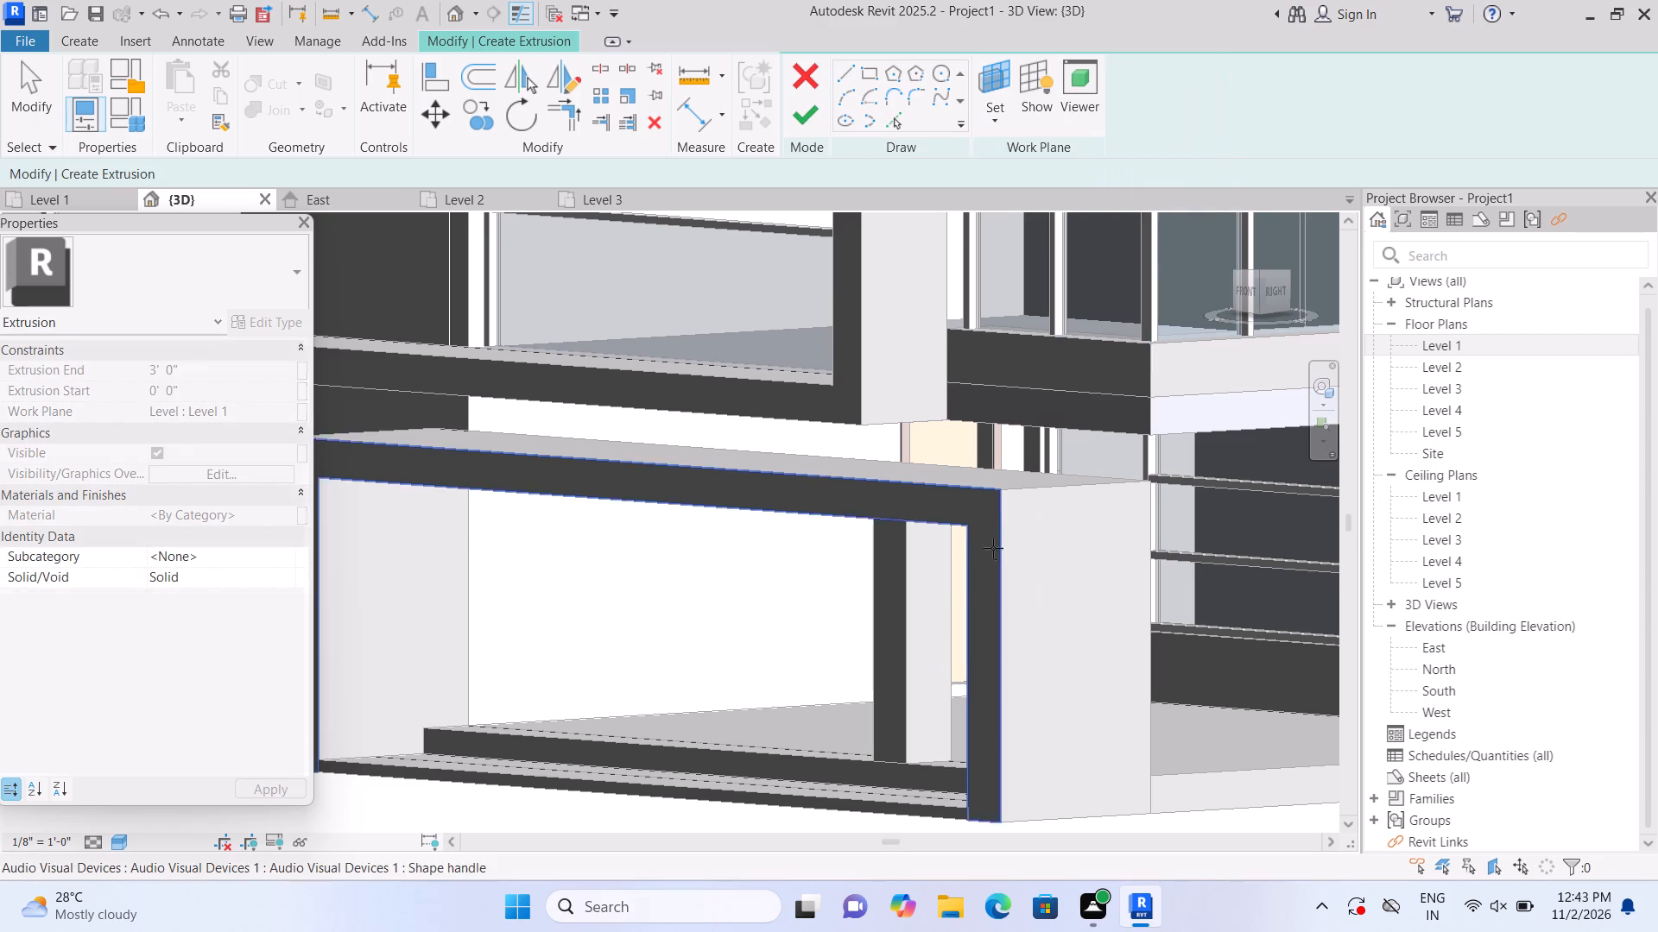
scroll(991, 555, "up", 2)
left_click(928, 598)
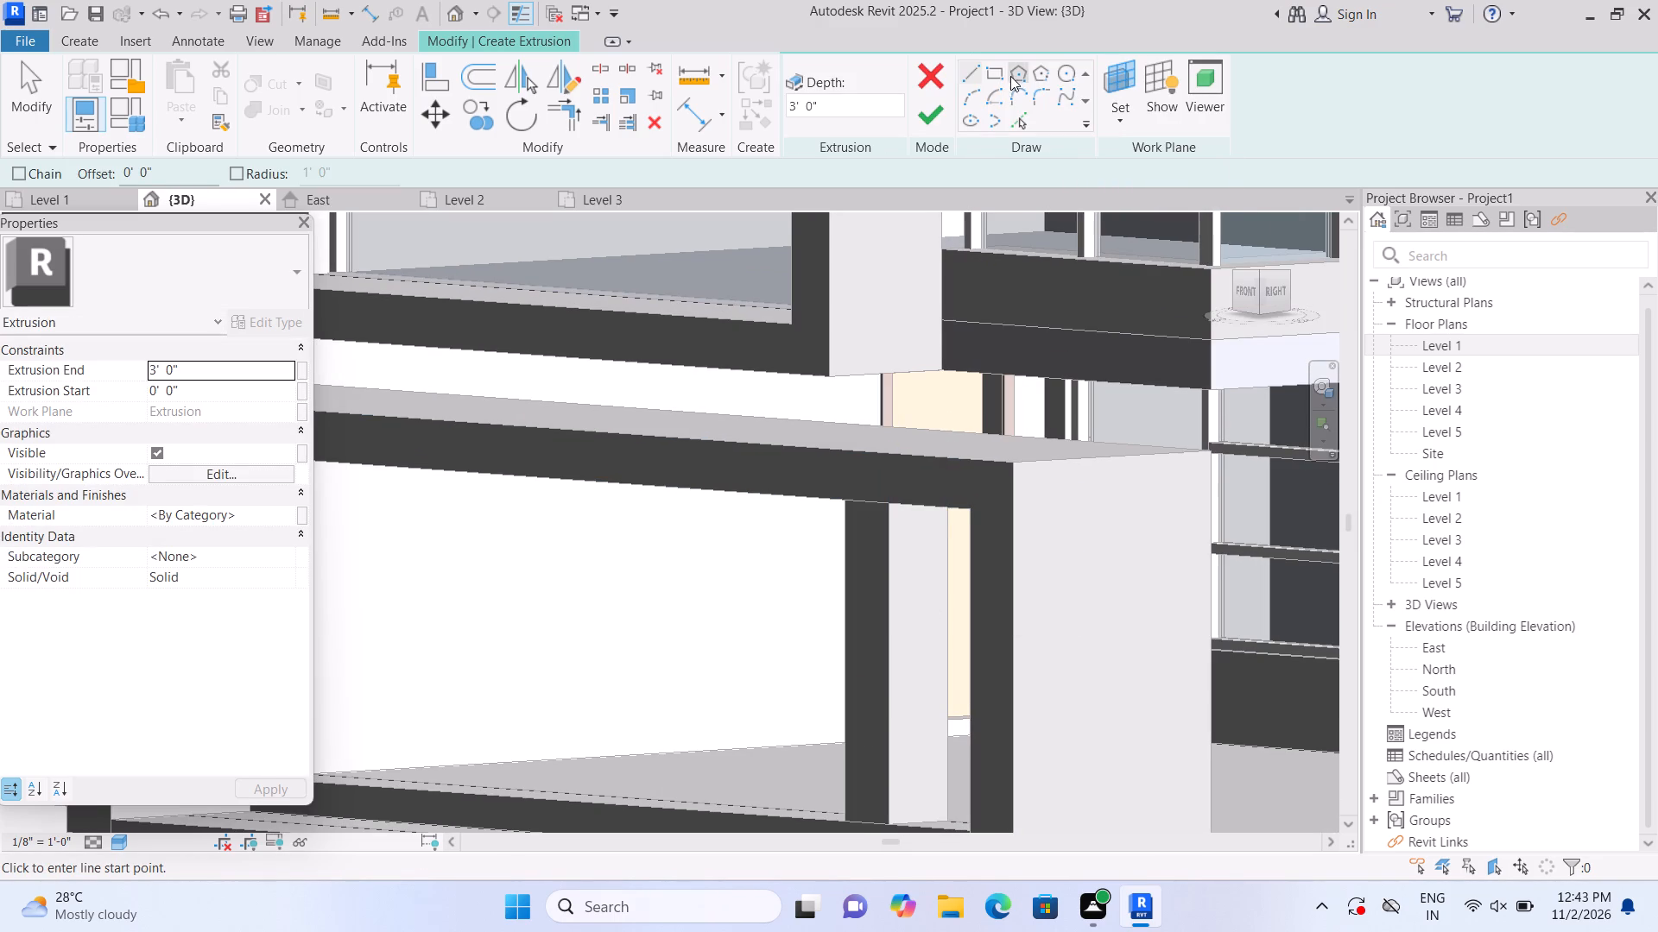
Sketch three small rectangles about 6" wide by 4" high, aligned one below another from the top of the pillar's side face.
left_click(993, 66)
middle_click_drag(931, 545, 907, 488)
scroll(907, 487, "up", 2)
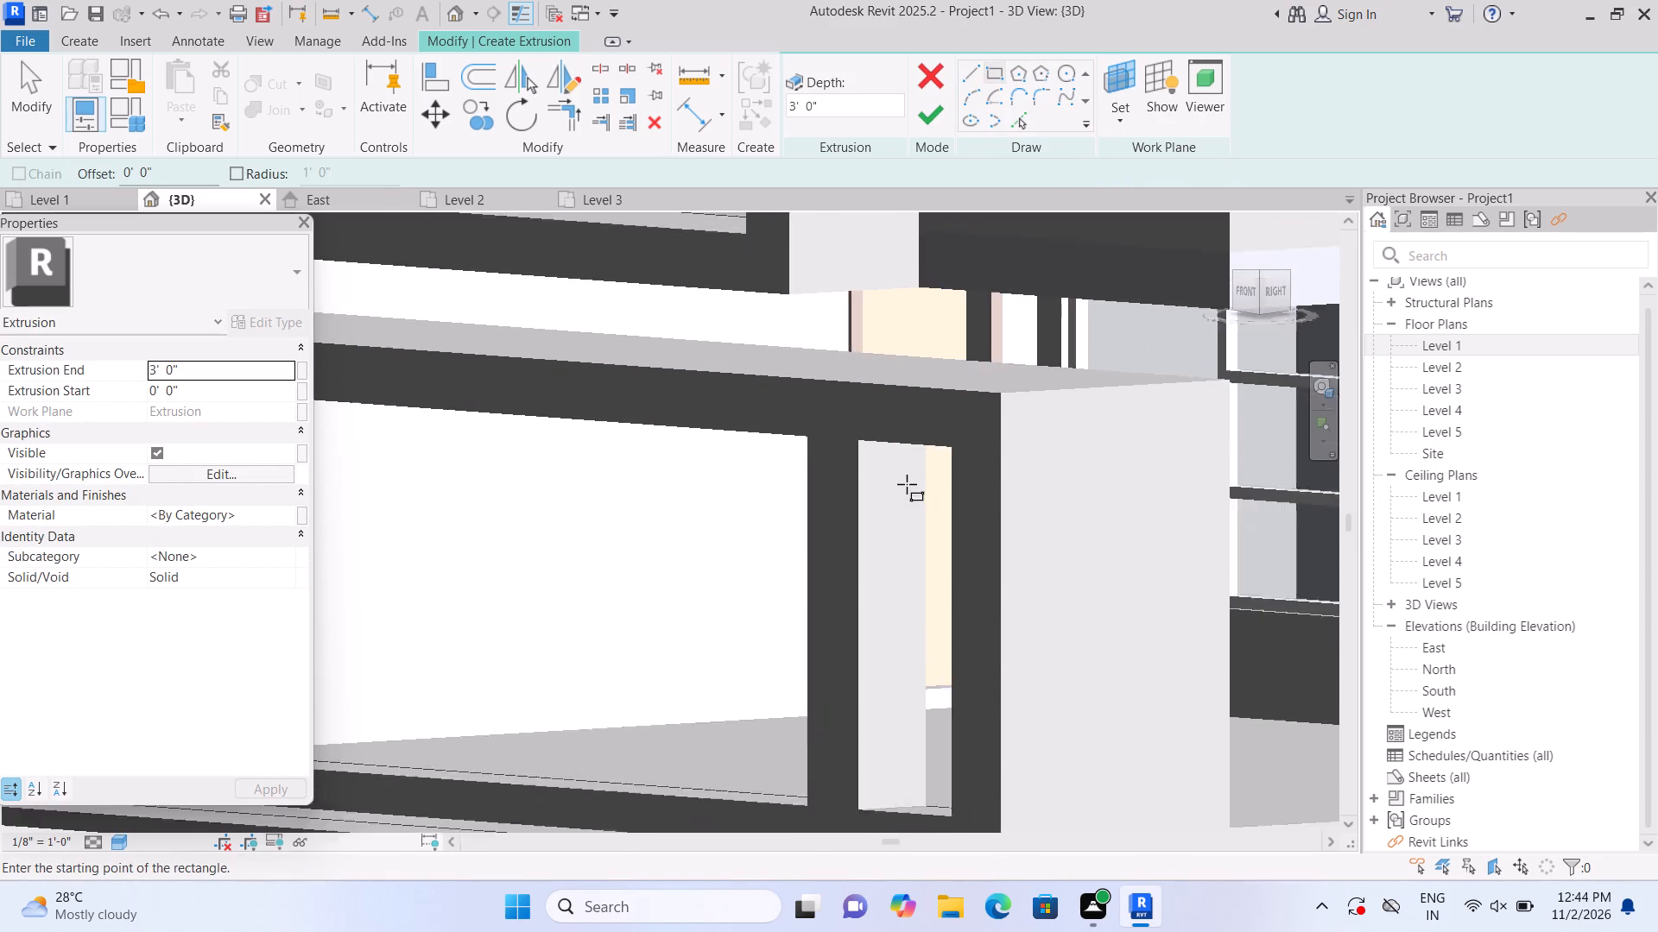
left_click(883, 444)
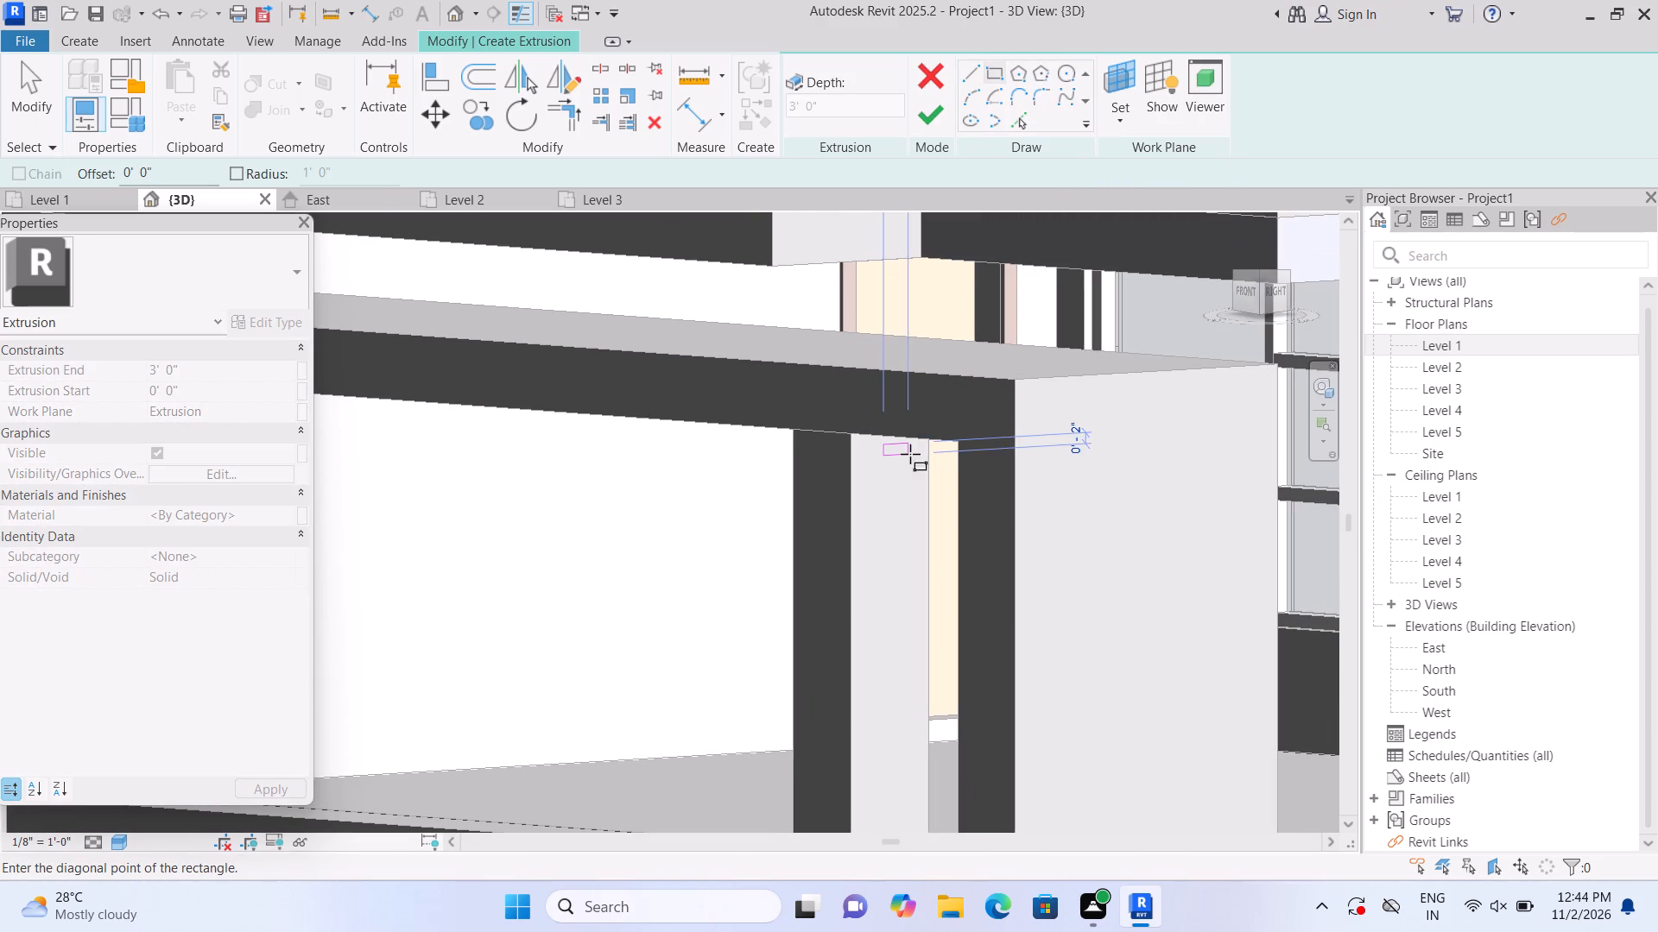
left_click(908, 468)
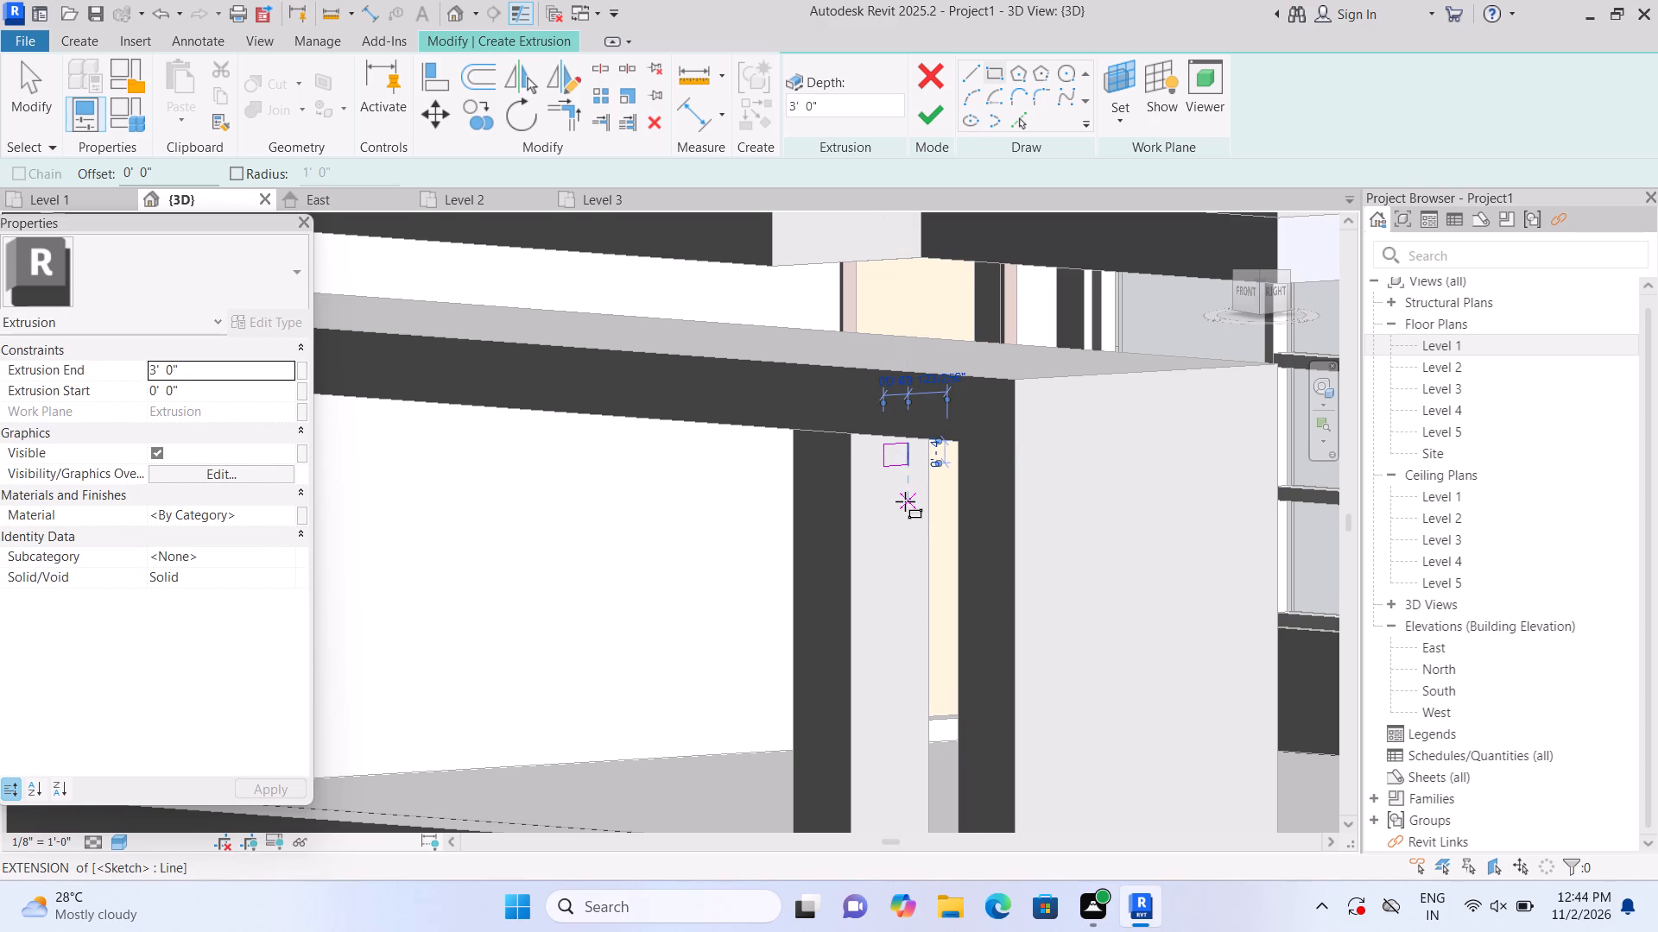
left_click(905, 501)
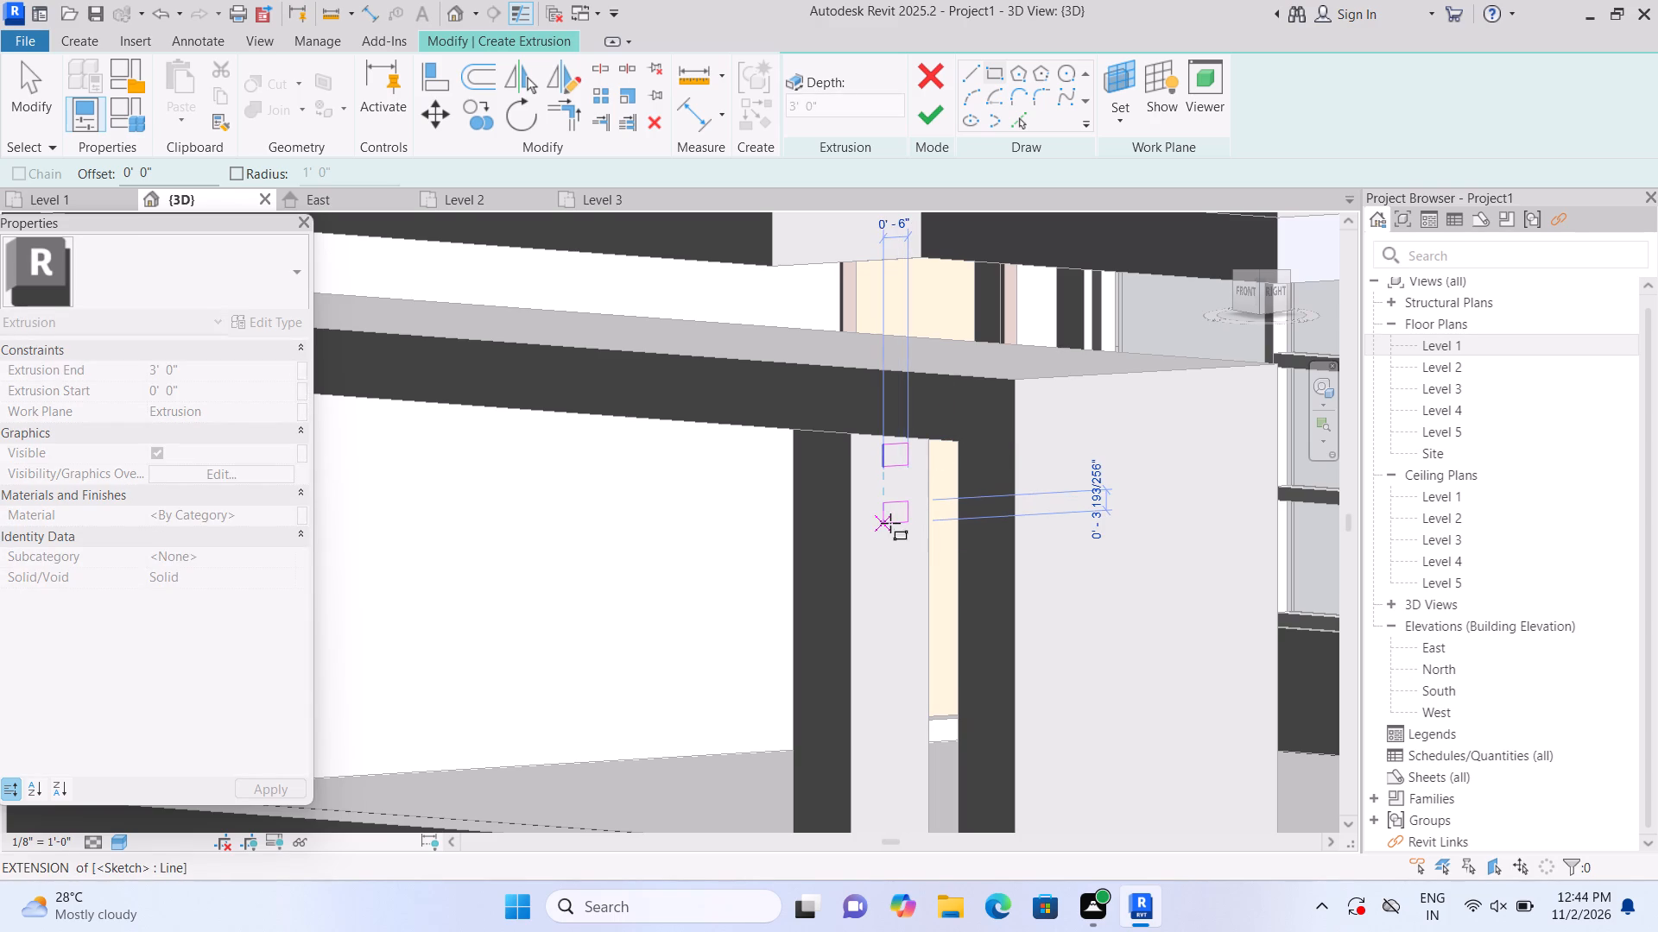
left_click(890, 523)
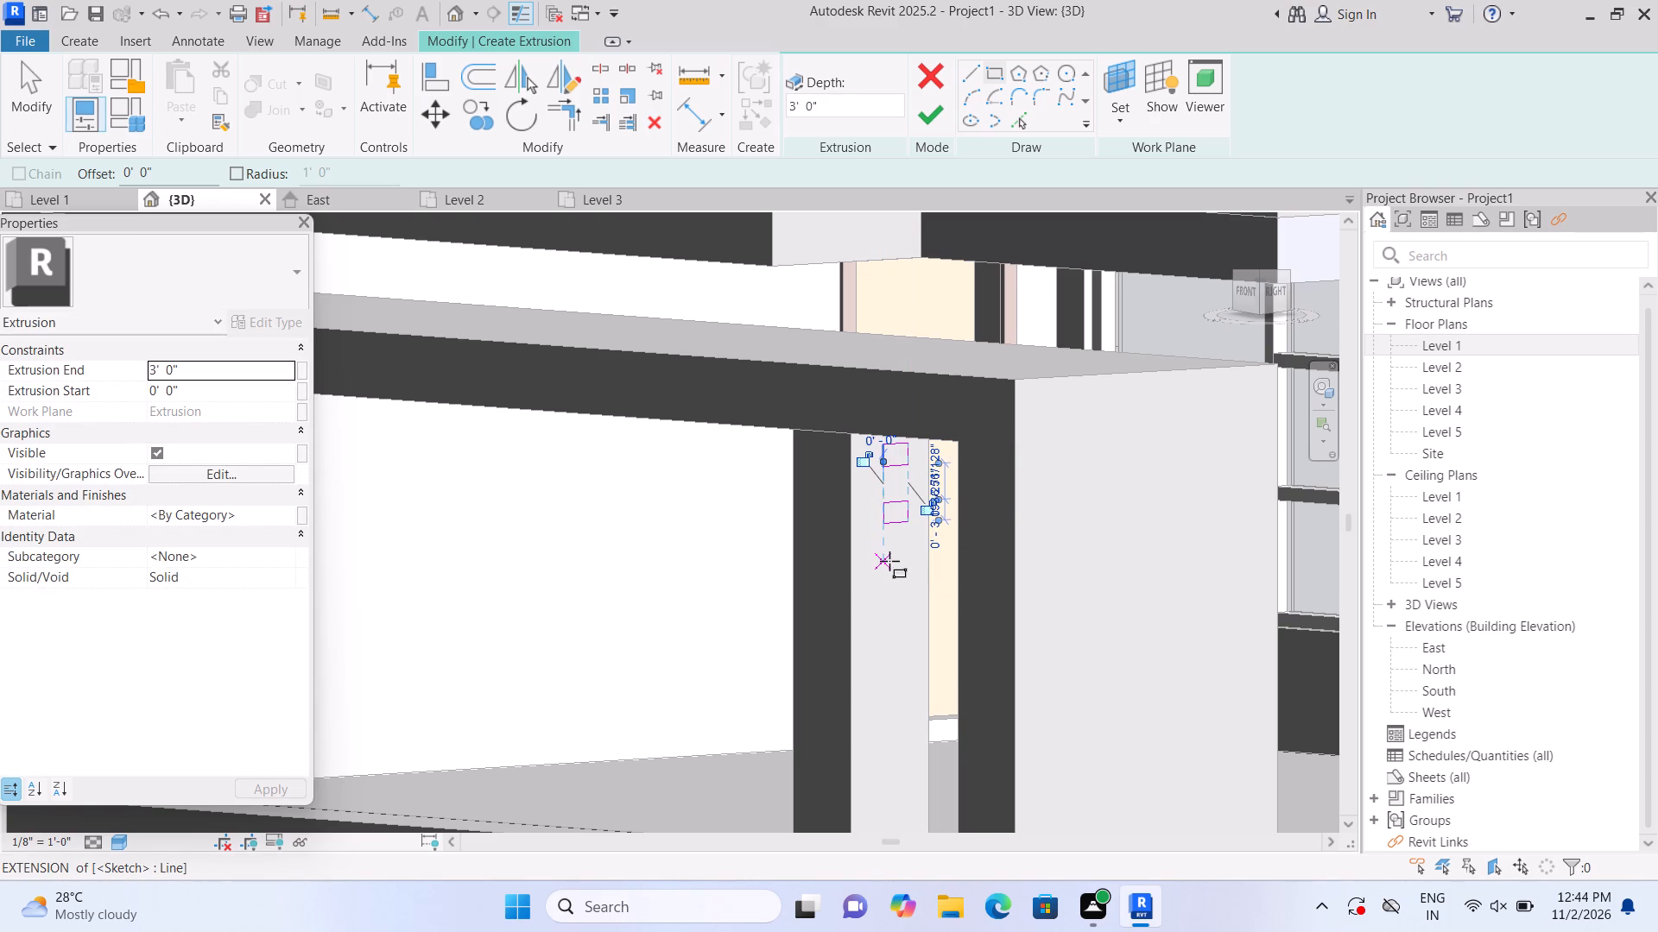
left_click(889, 561)
left_click(911, 583)
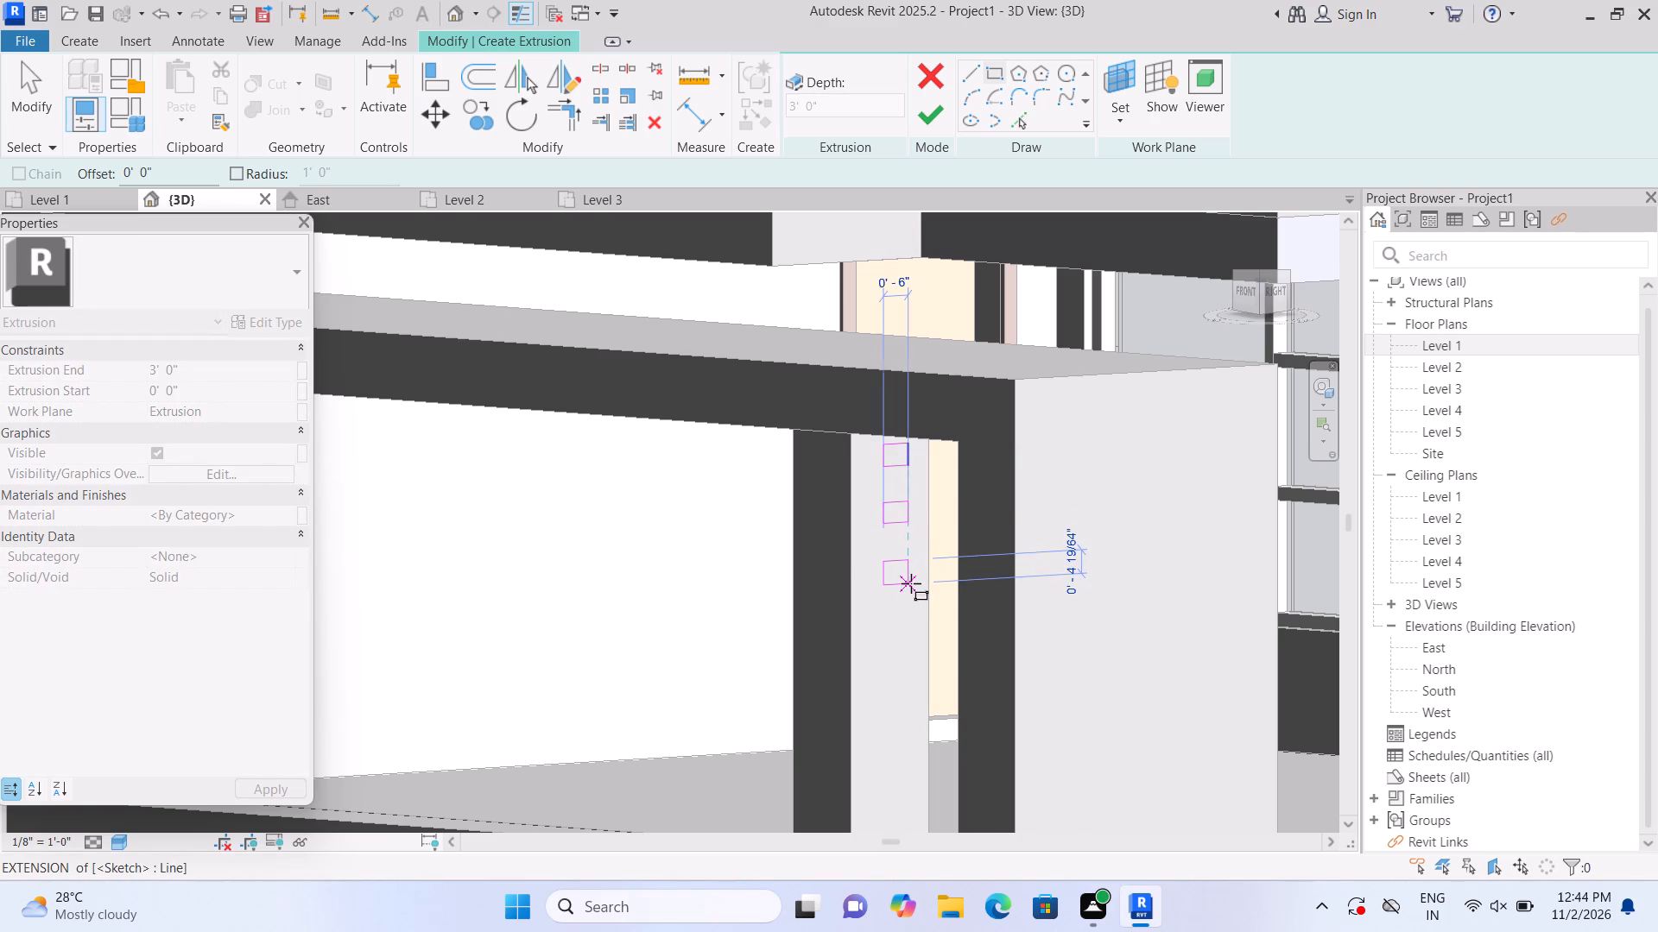
left_click(915, 622)
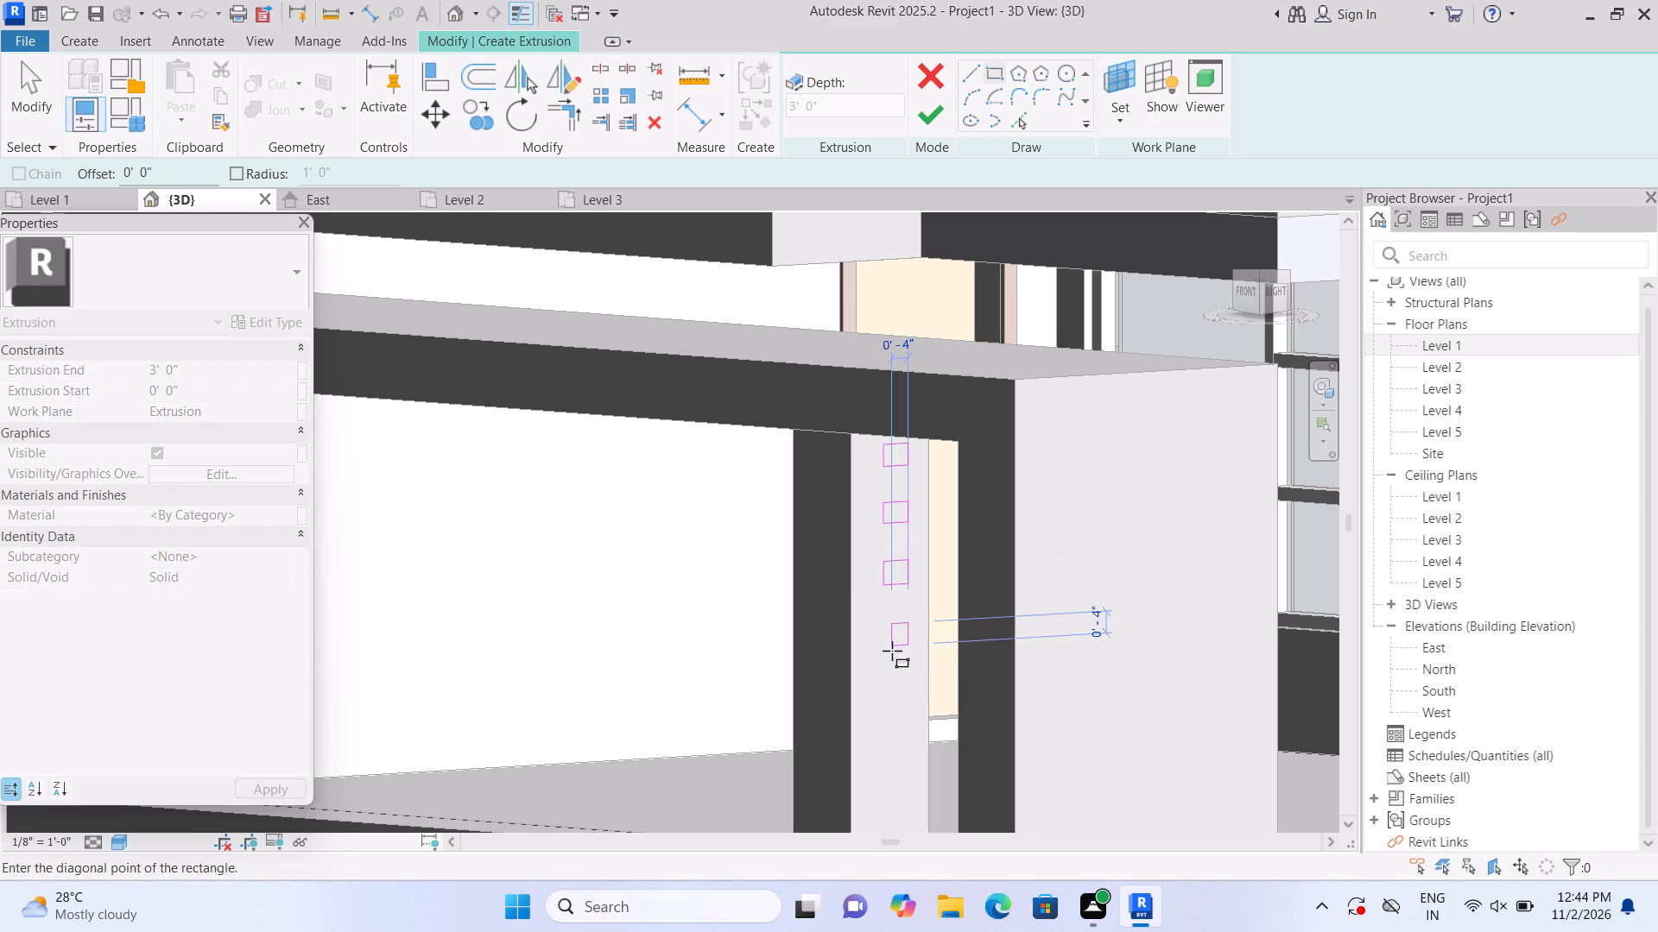
key("Escape")
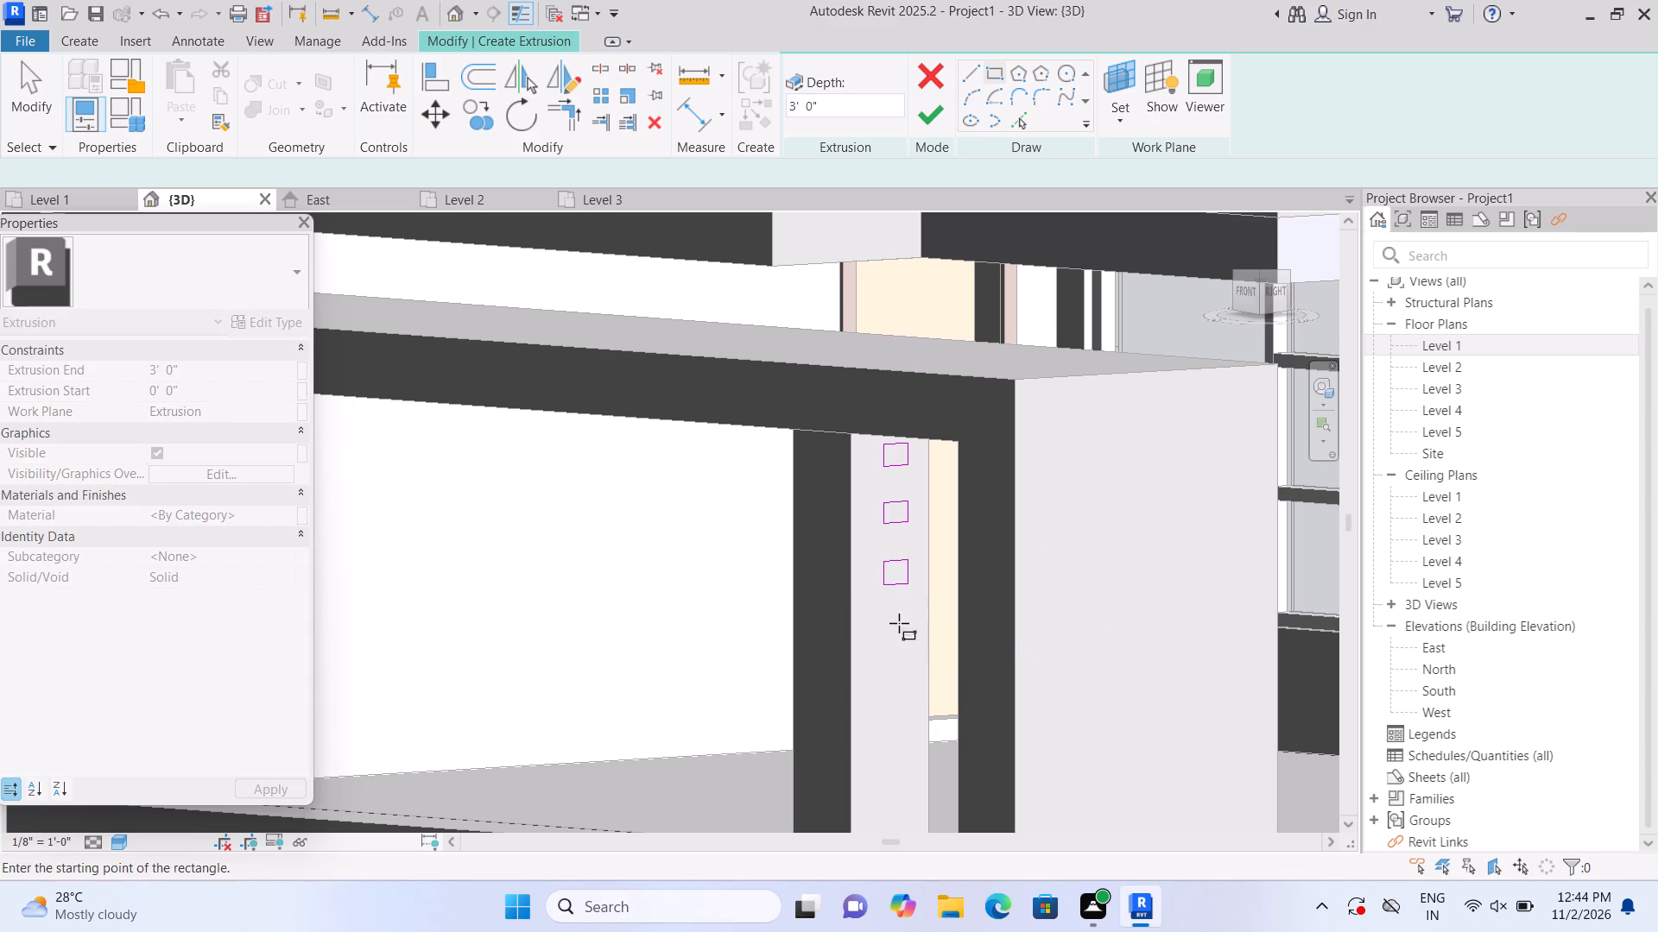
Continue the column with five more rectangles about 6" wide down to the pillar's base, and extrude all eight by 3' 0".
left_click(906, 611)
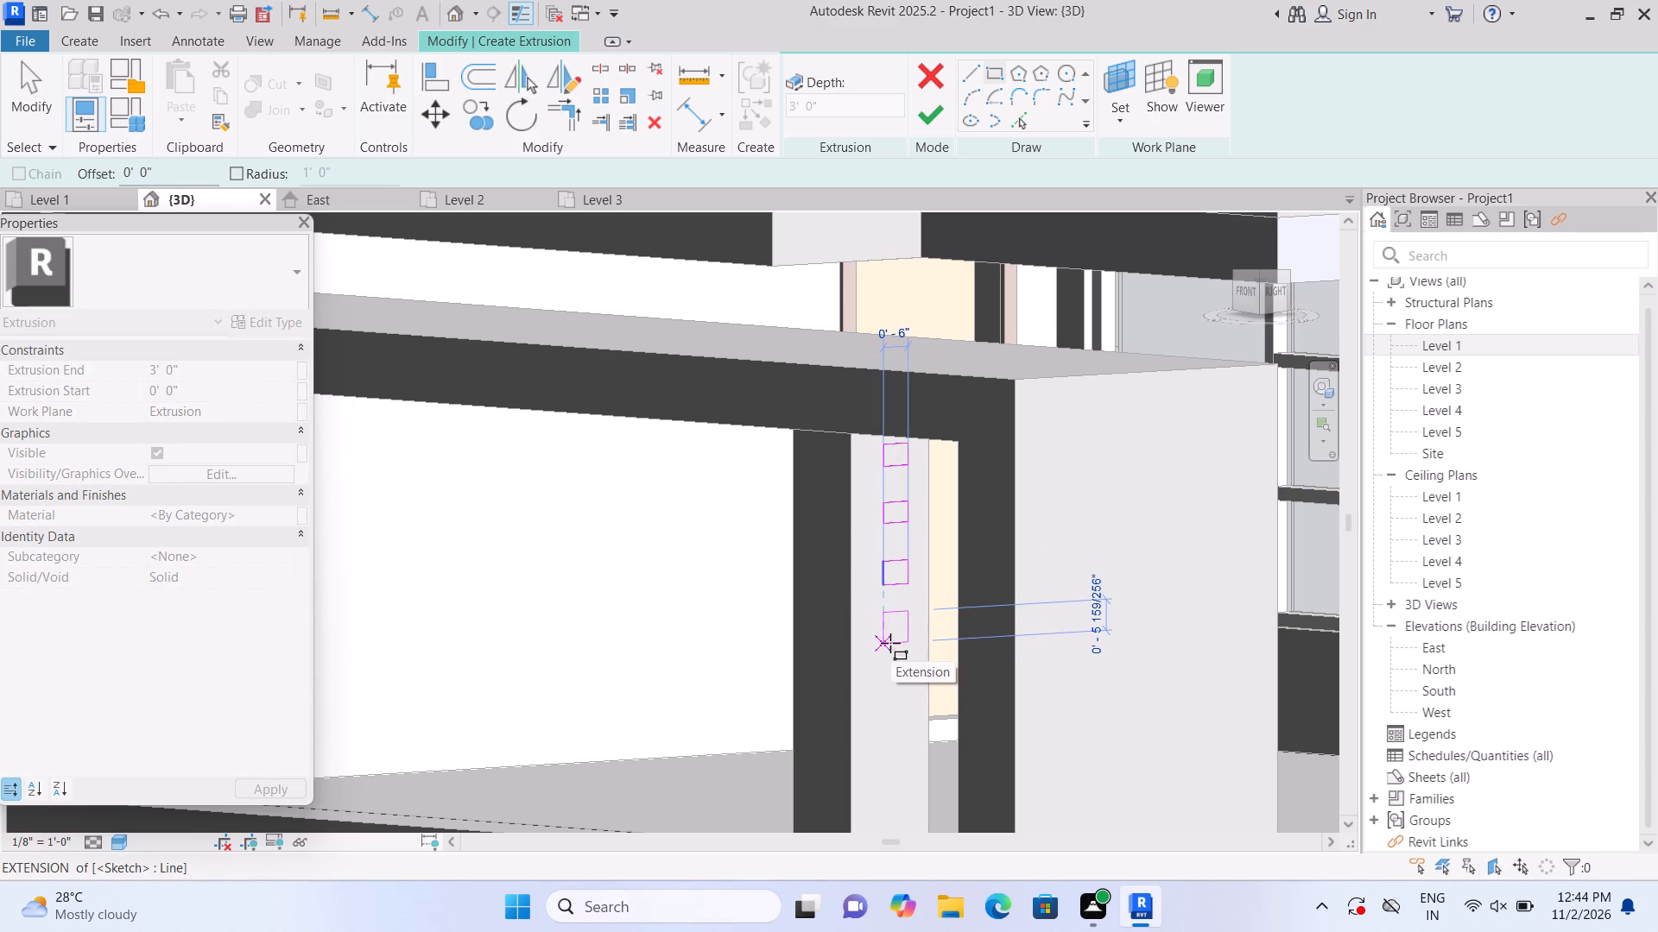
left_click(890, 633)
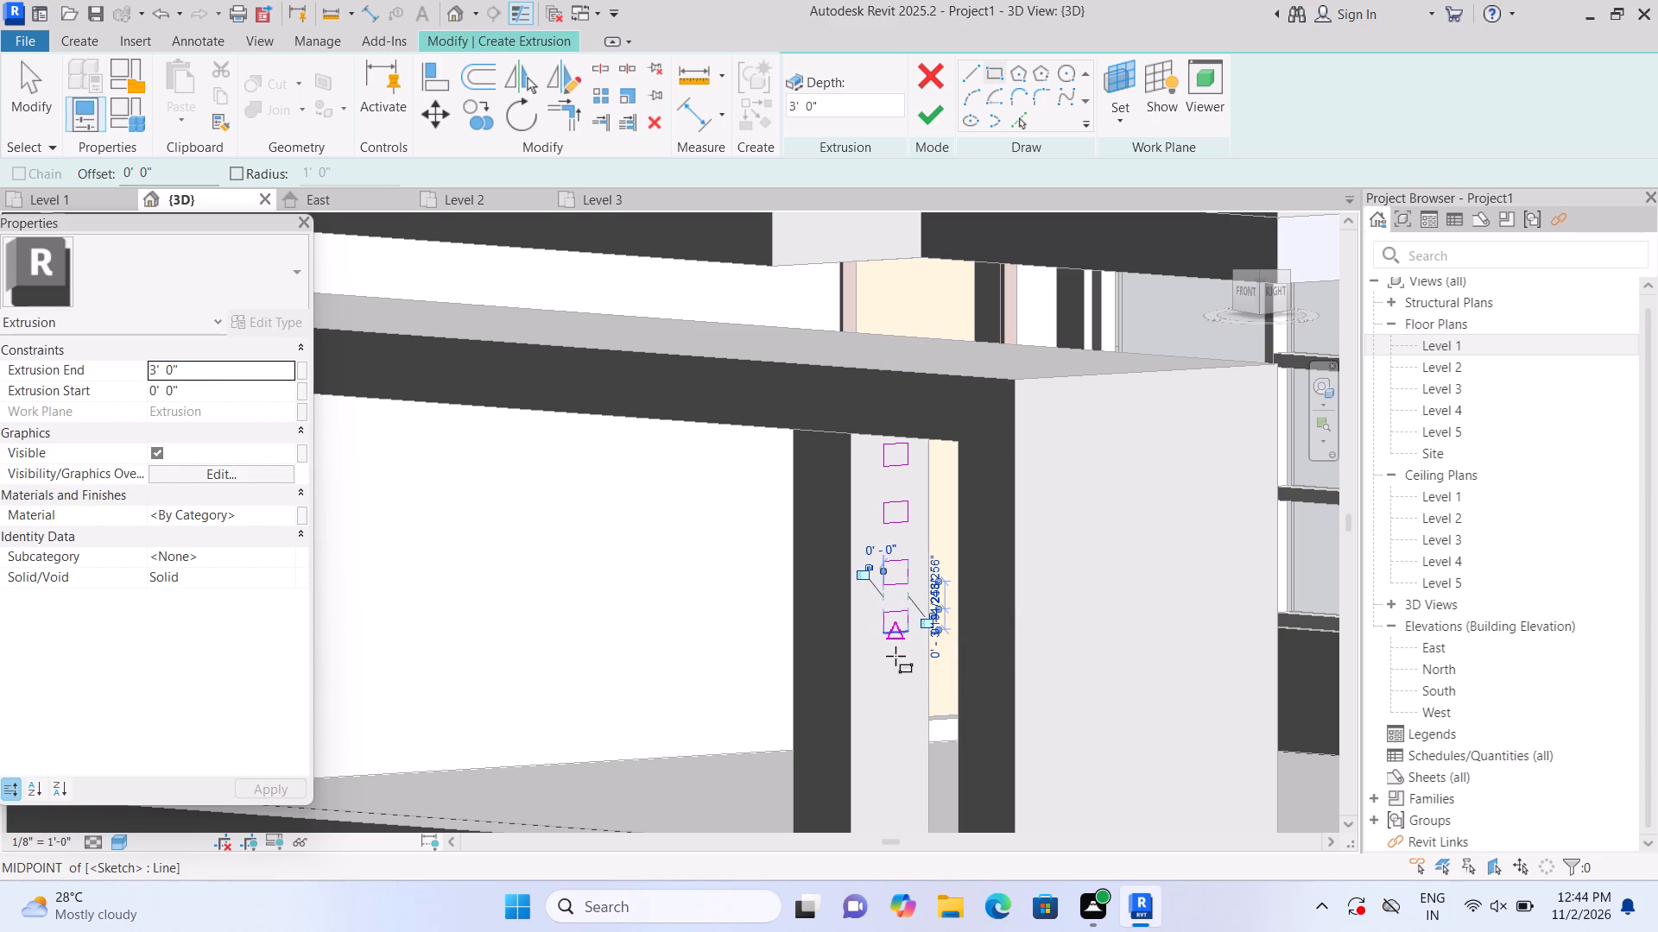
left_click(887, 663)
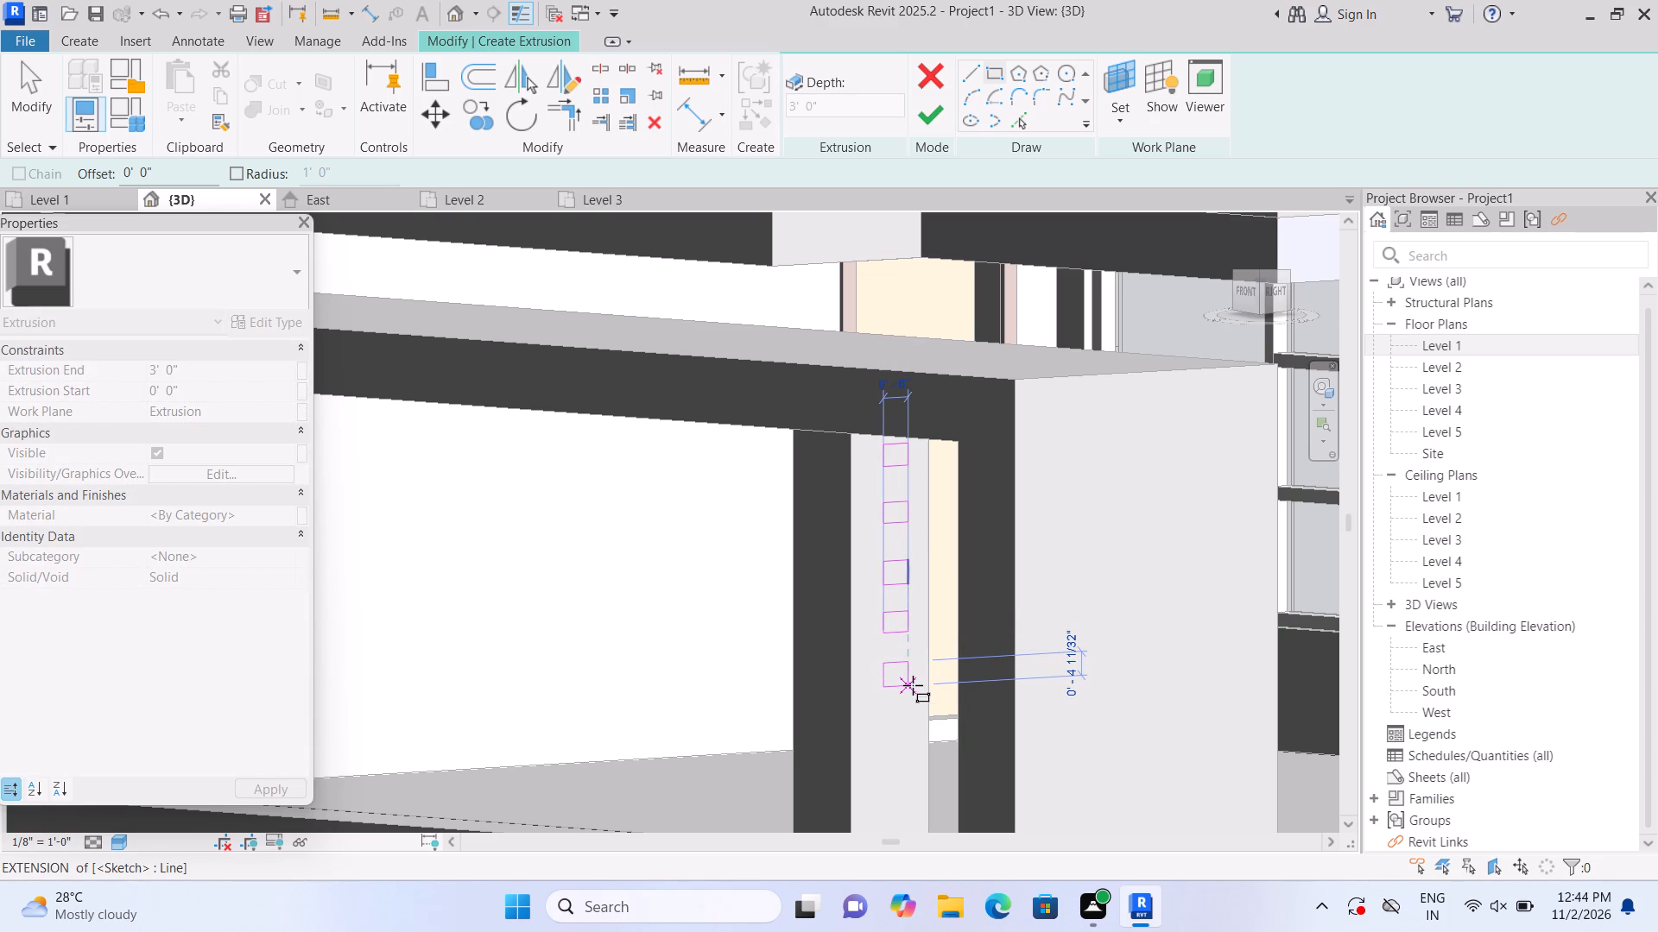
left_click(913, 685)
left_click(911, 718)
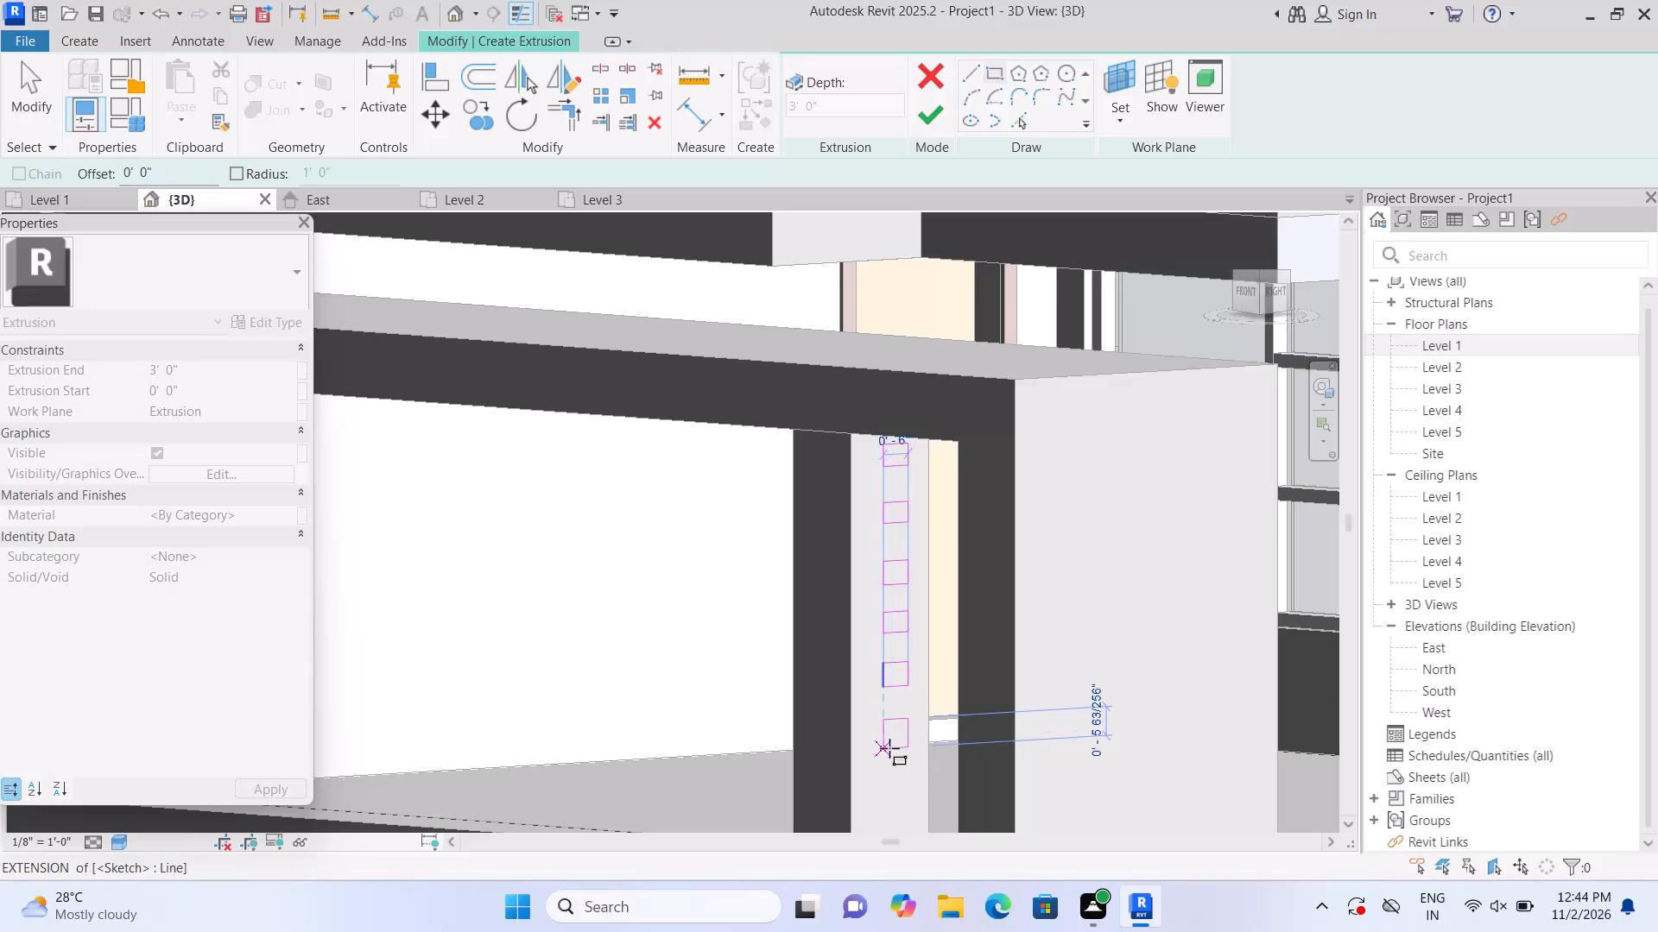
left_click(889, 748)
left_click(889, 774)
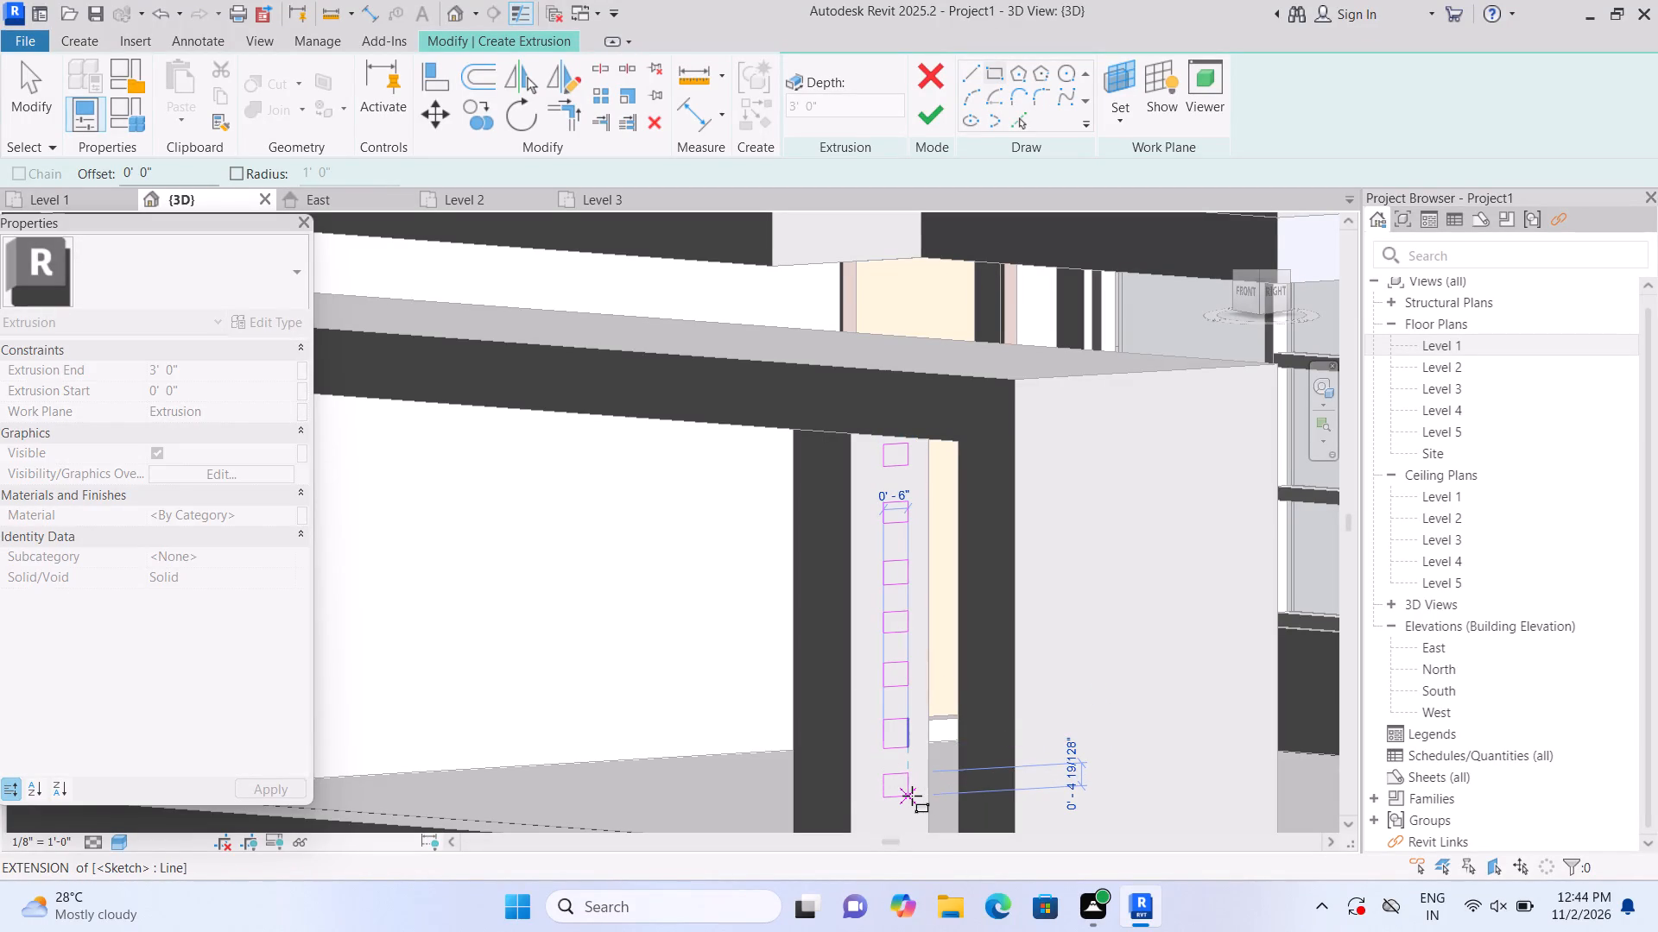
left_click(912, 796)
middle_click_drag(912, 795, 888, 696)
middle_click(888, 696)
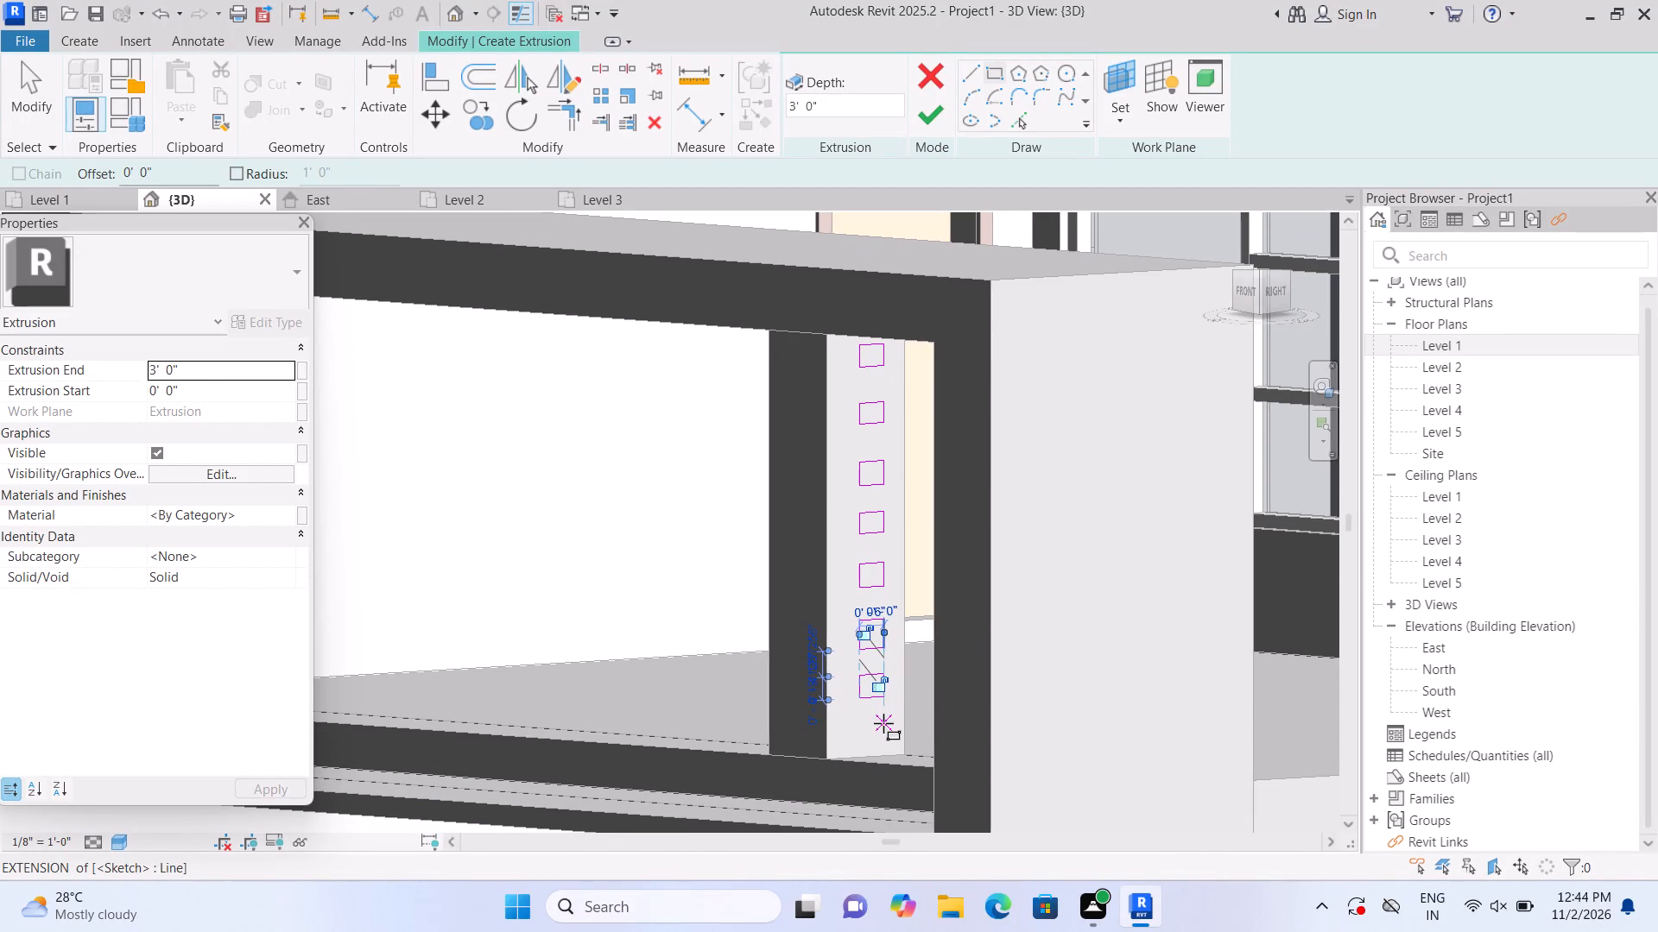
left_click(883, 723)
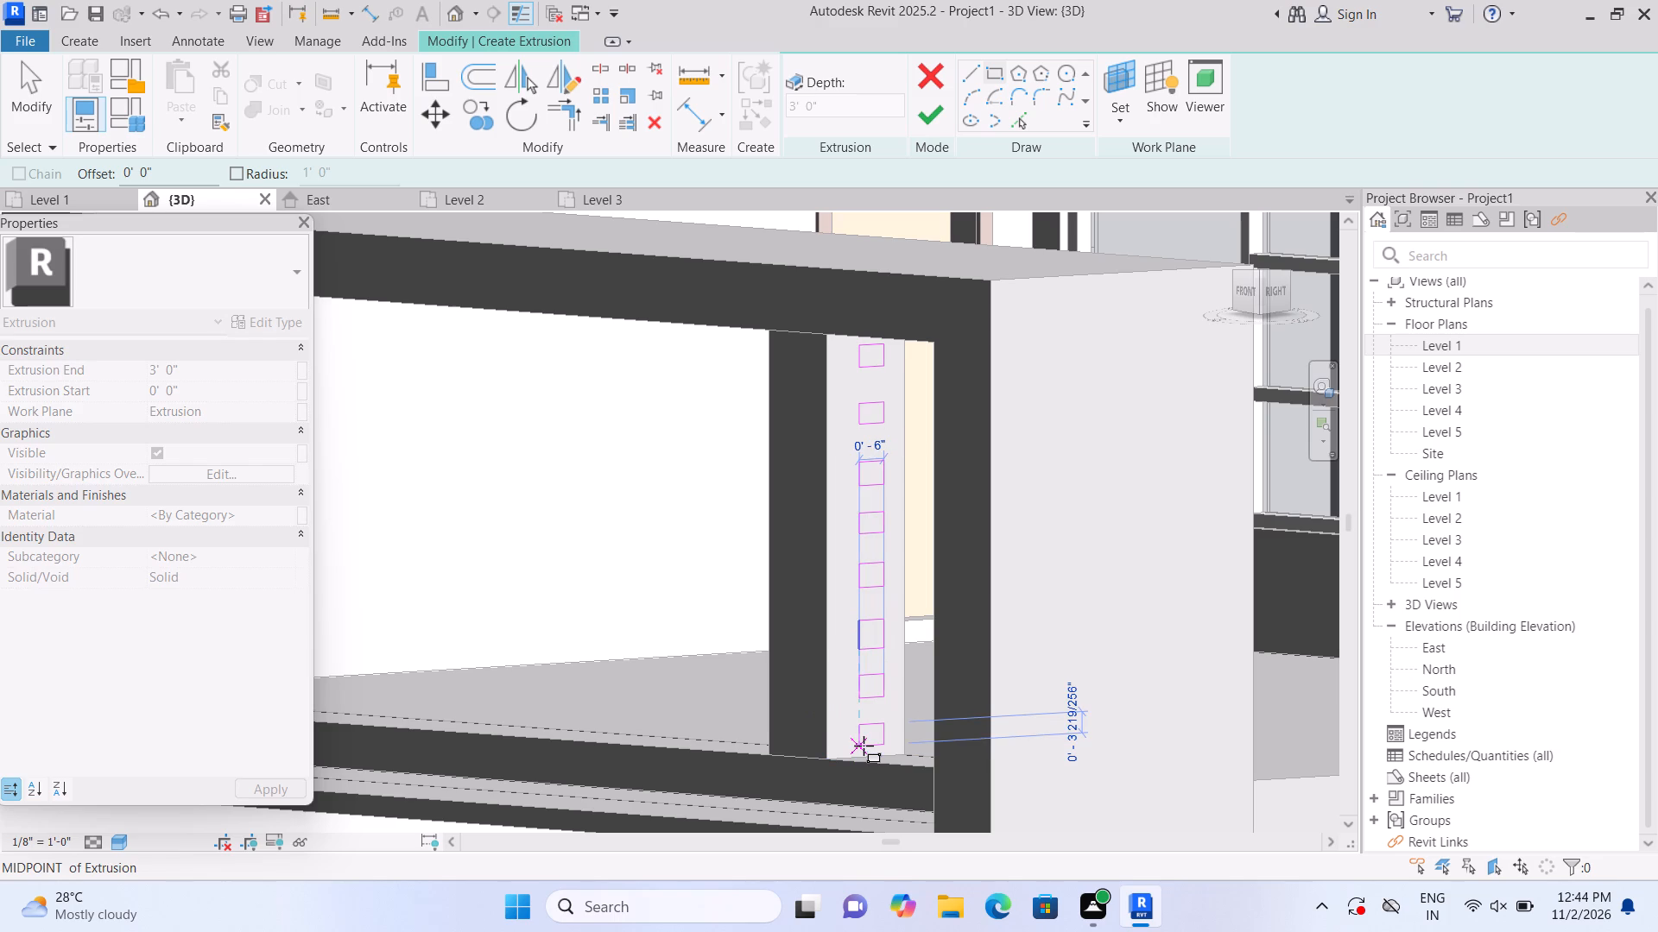
left_click(864, 746)
left_click(939, 115)
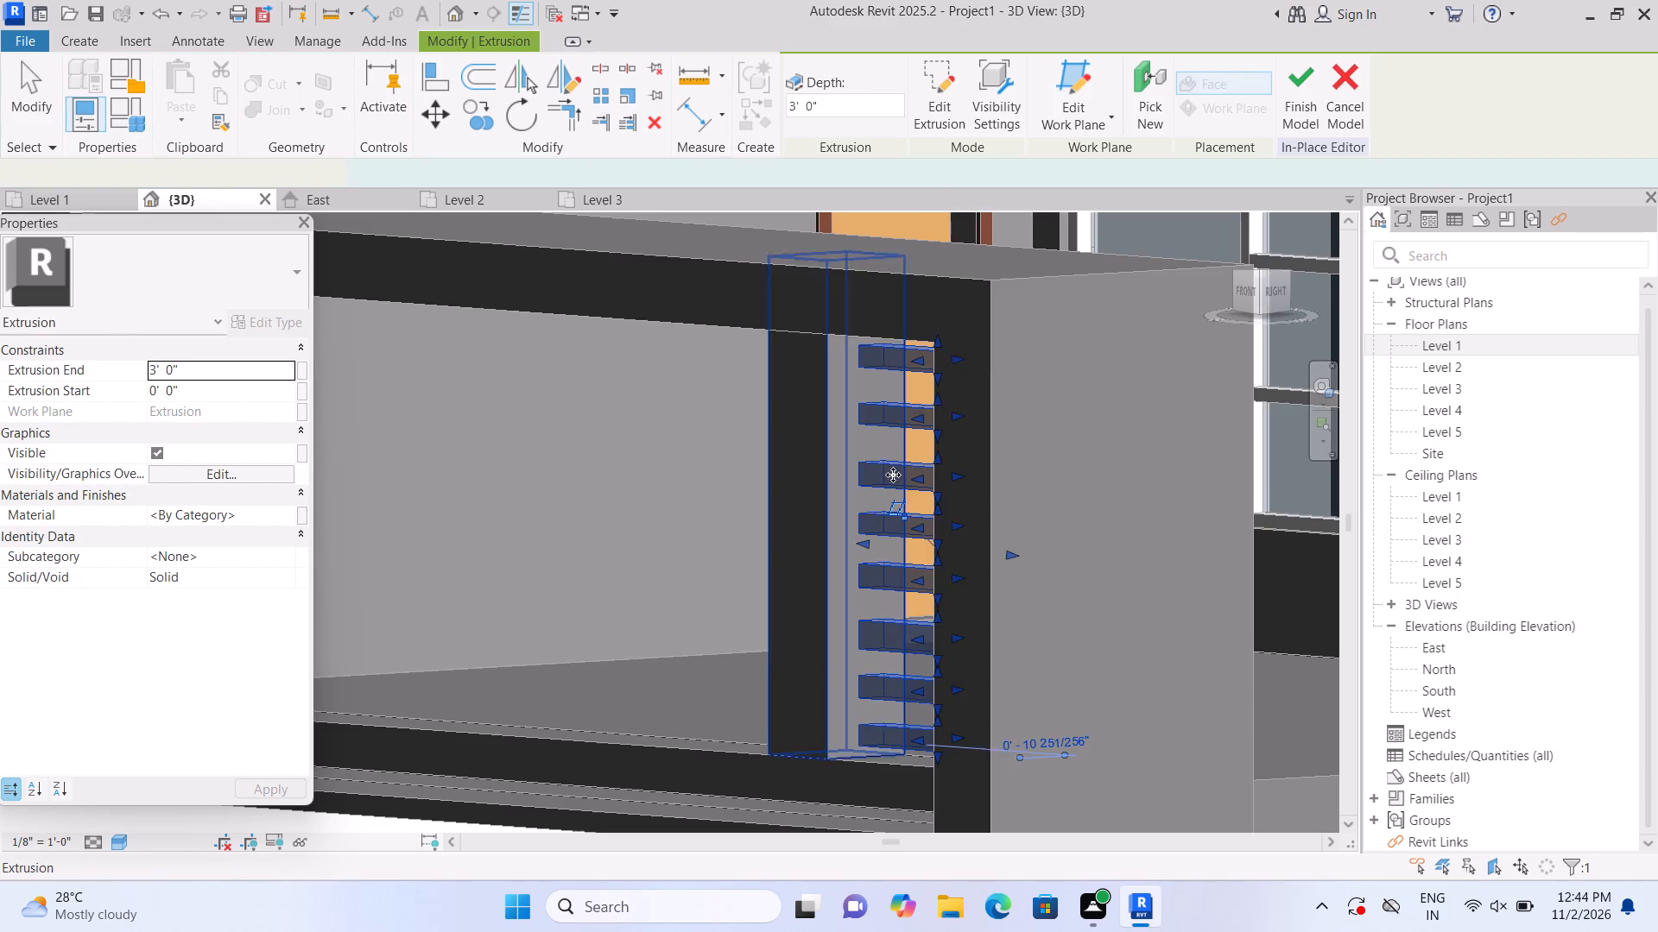
Stretch the horizontal bars from the pillar across the opening to the porch frame's side wall, to about 6' 7" long.
middle_click_drag(663, 582, 802, 599, "shift")
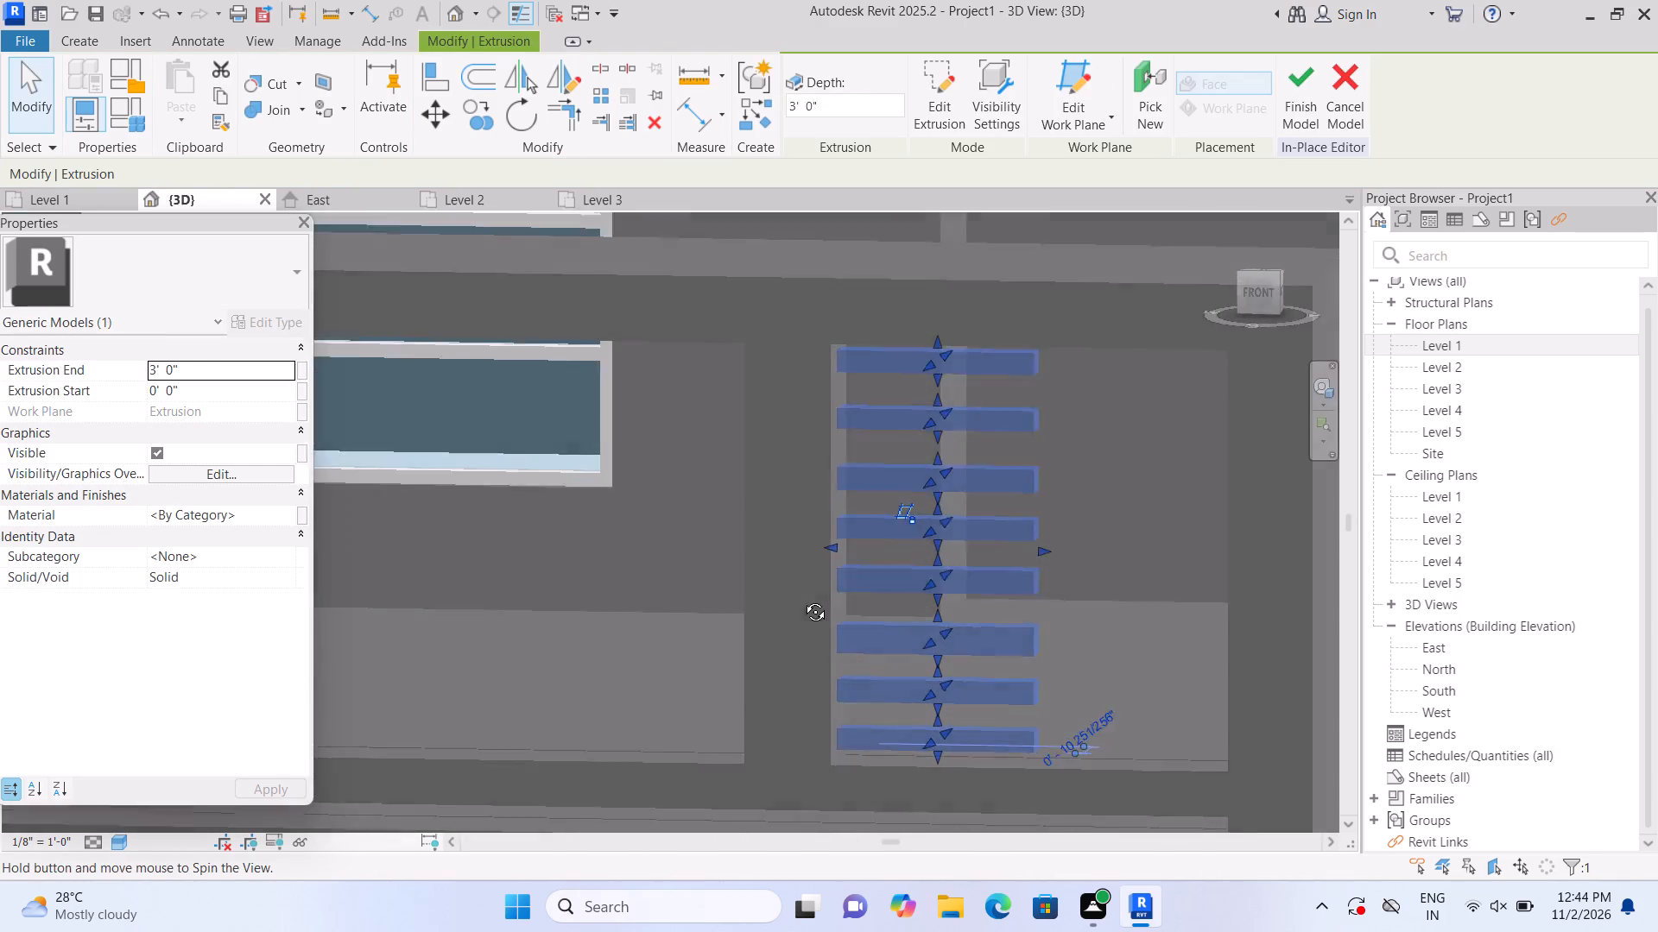
middle_click_drag(802, 599, 824, 594, "shift")
middle_click_drag(775, 629, 830, 653, "shift")
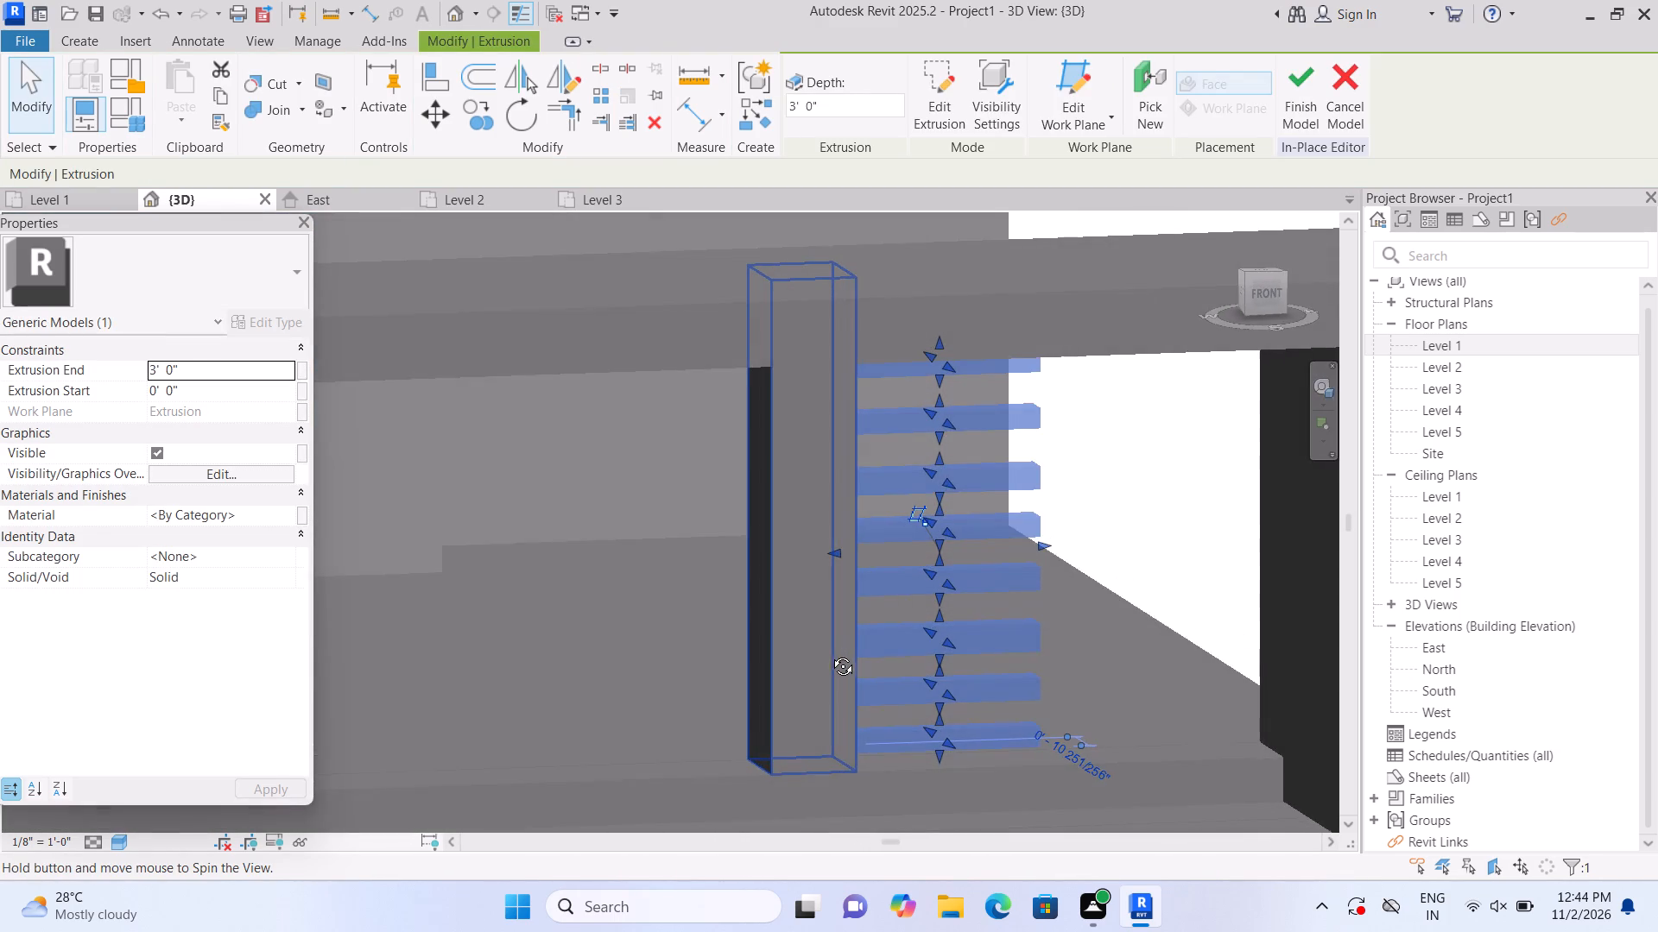
middle_click_drag(830, 653, 832, 653, "shift")
left_click_drag(1046, 544, 1270, 522)
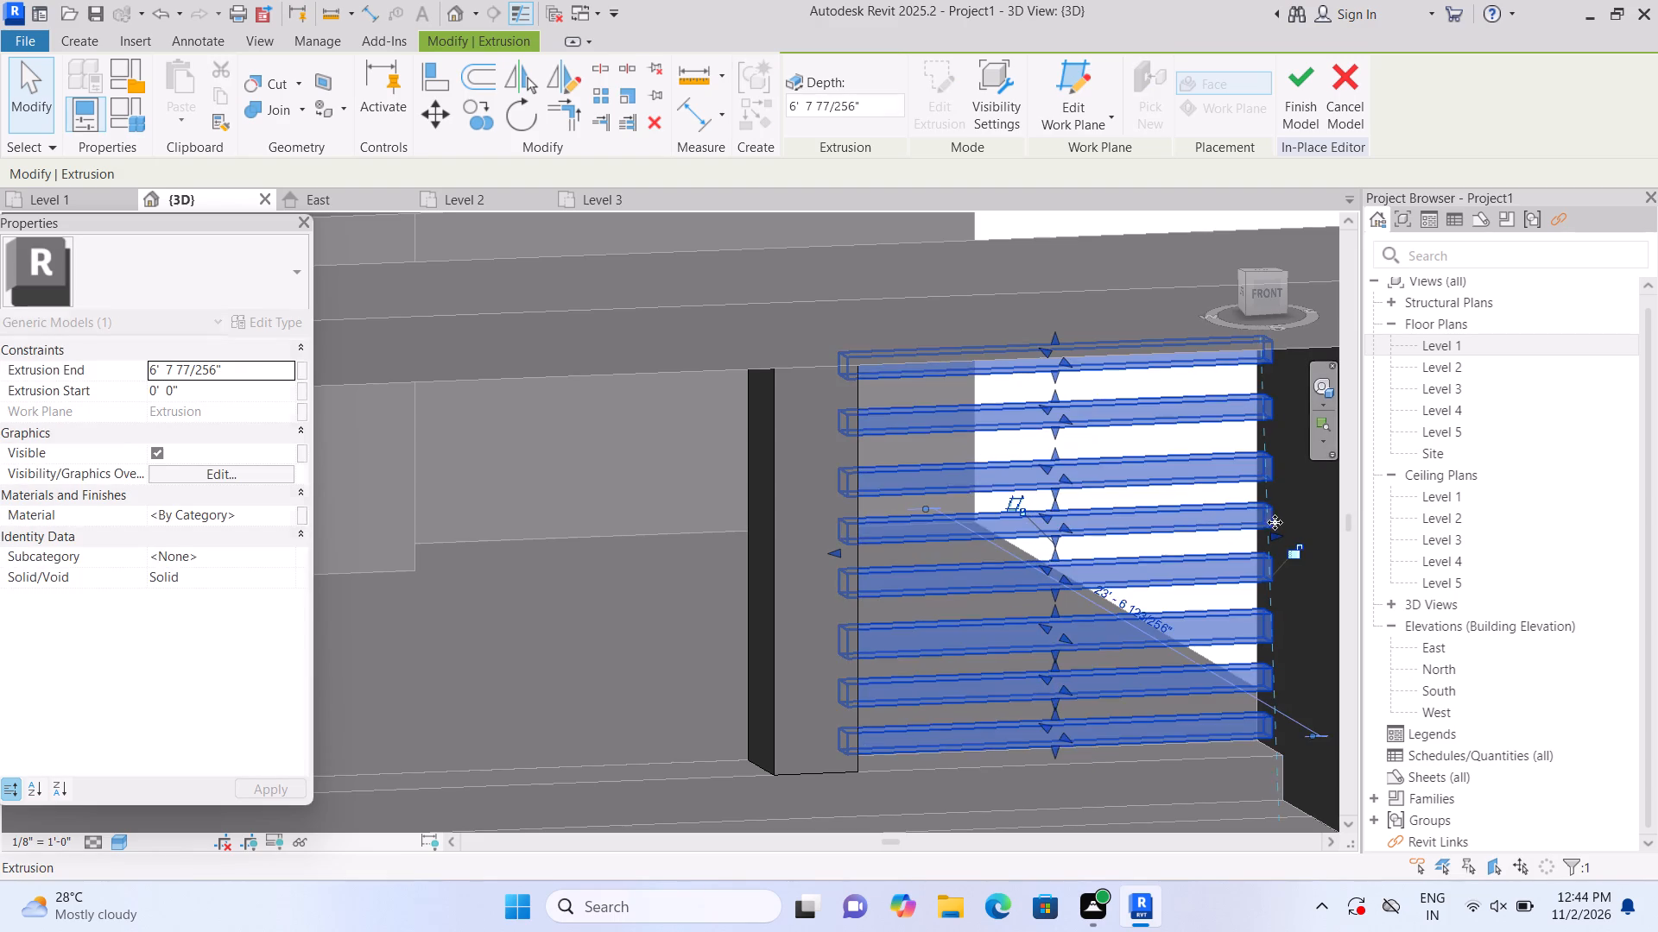
scroll(1278, 522, "down", 2)
middle_click_drag(1272, 532, 1116, 508)
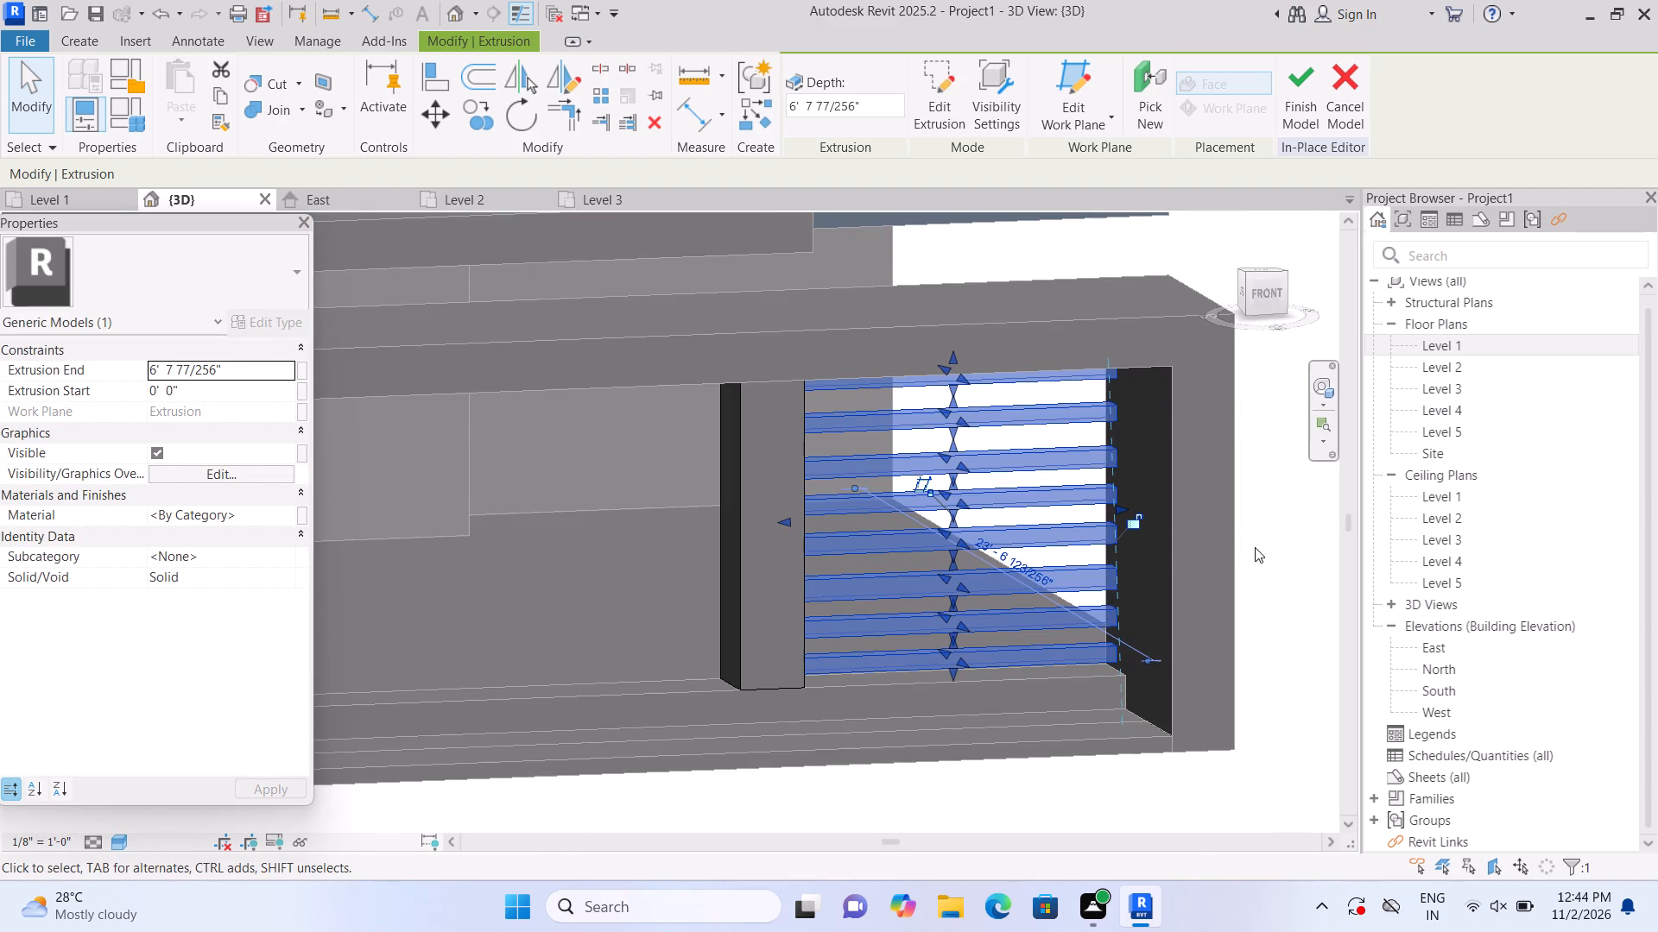
left_click(1280, 542)
Stretch the bars' ends slightly further into the porch frame's side wall, to about 6' 11" long.
left_click(1071, 545)
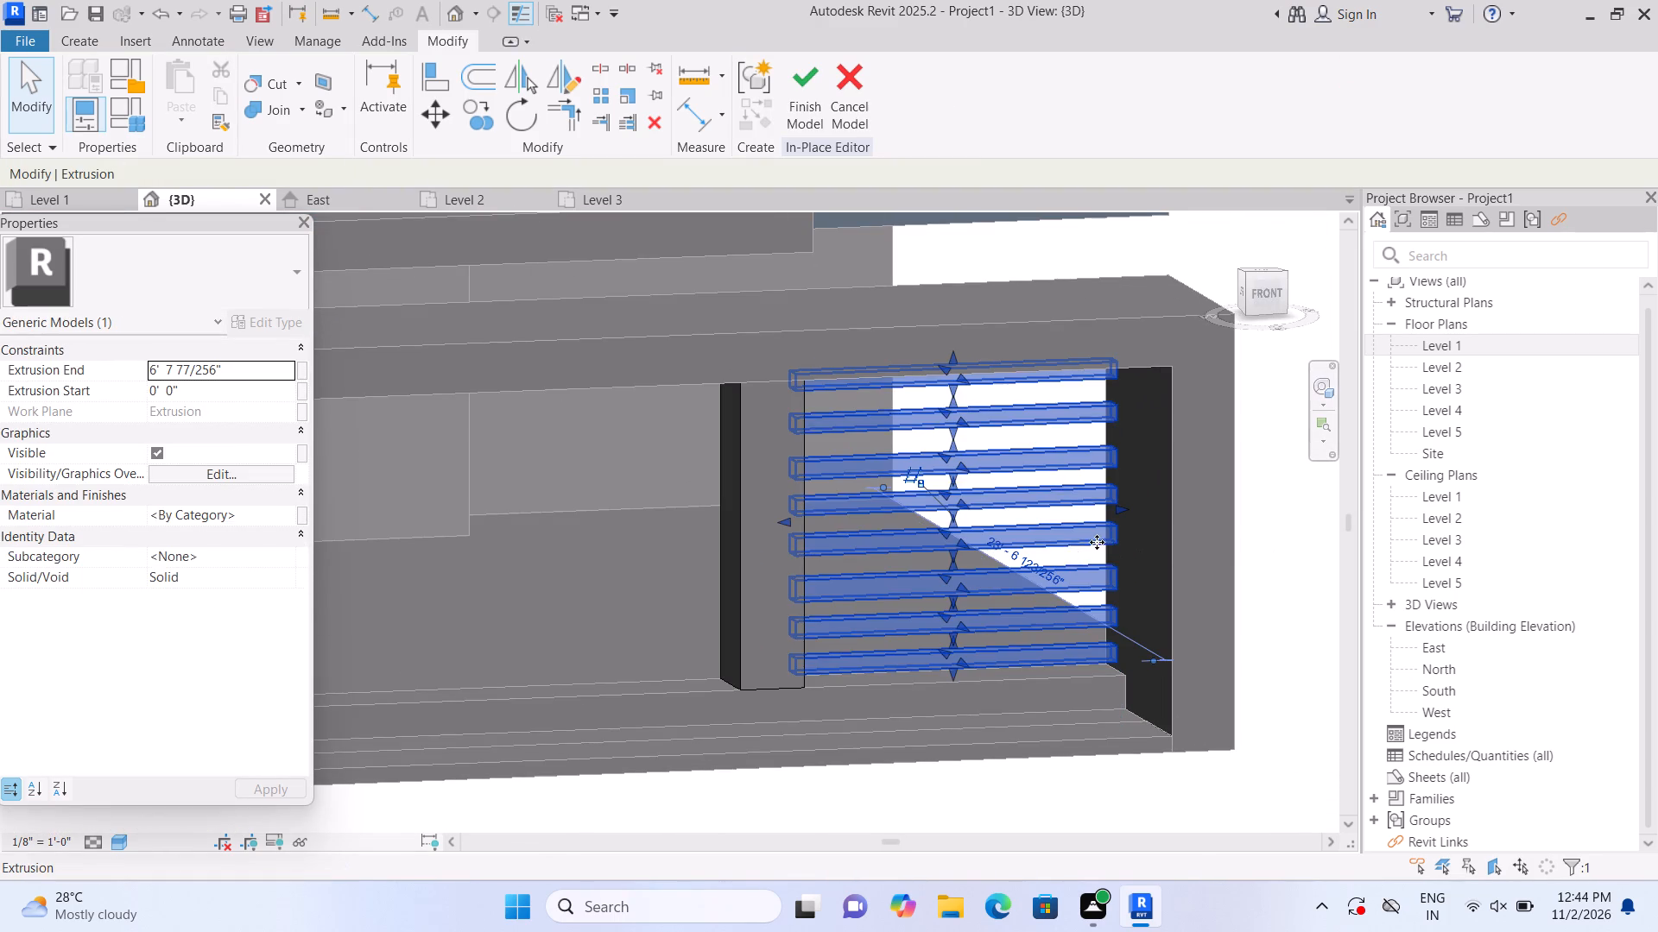
left_click(1122, 510)
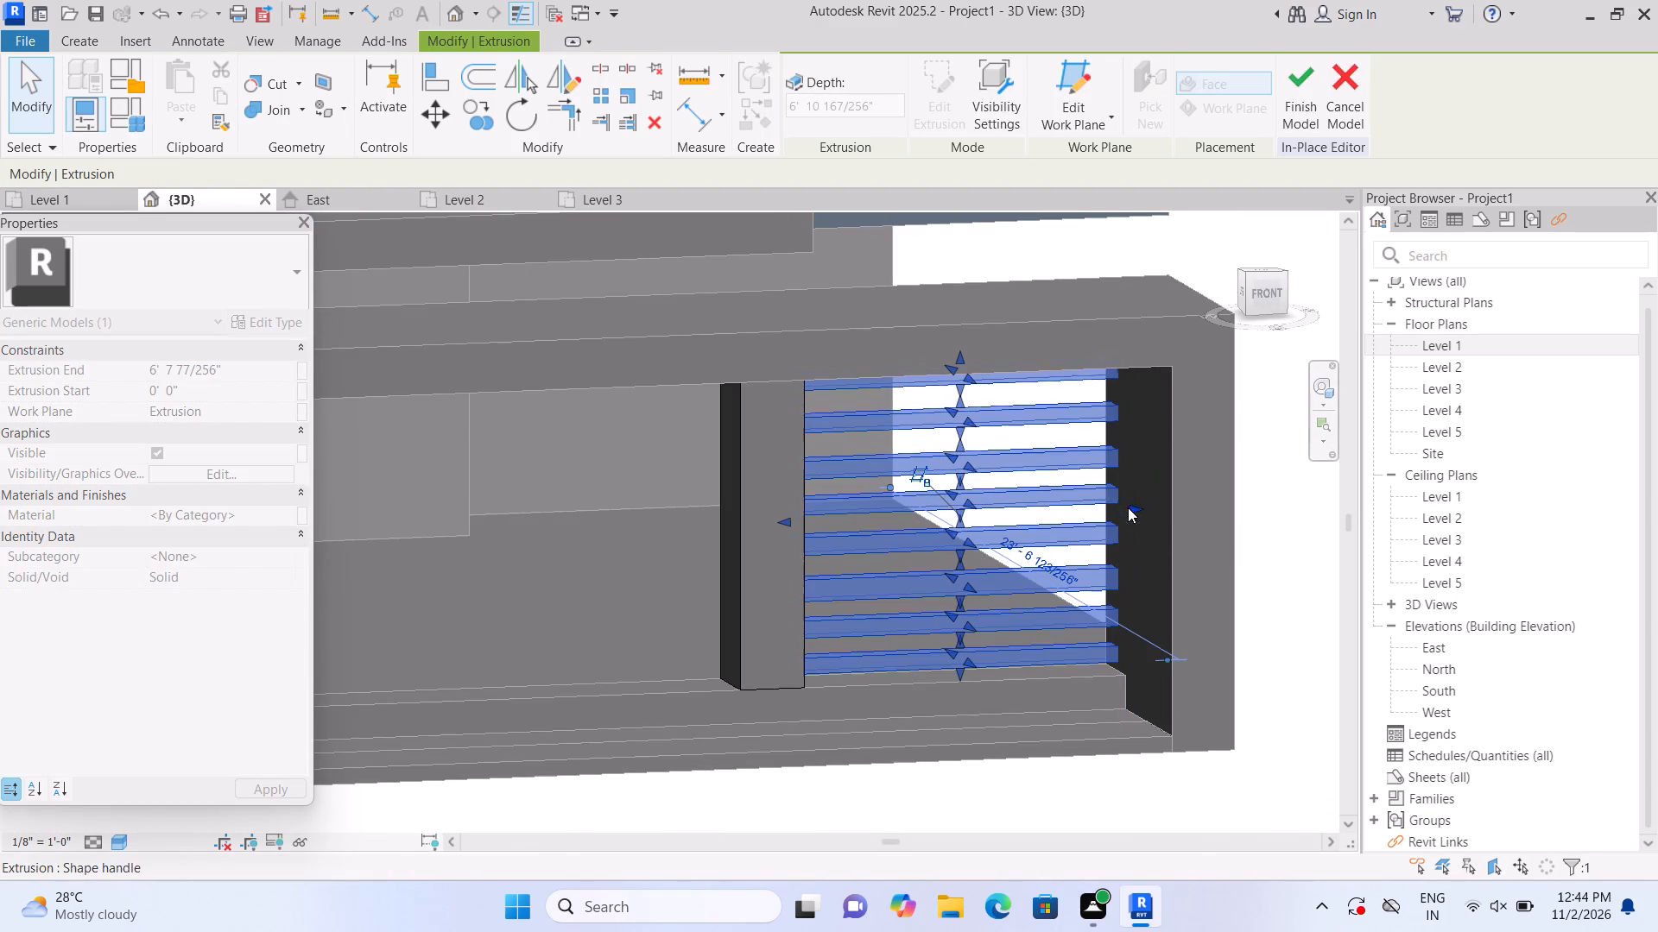
Examine the barred porch opening up close and the whole house's exterior in the 3D view.
left_click(1260, 553)
middle_click_drag(1263, 564, 1185, 589)
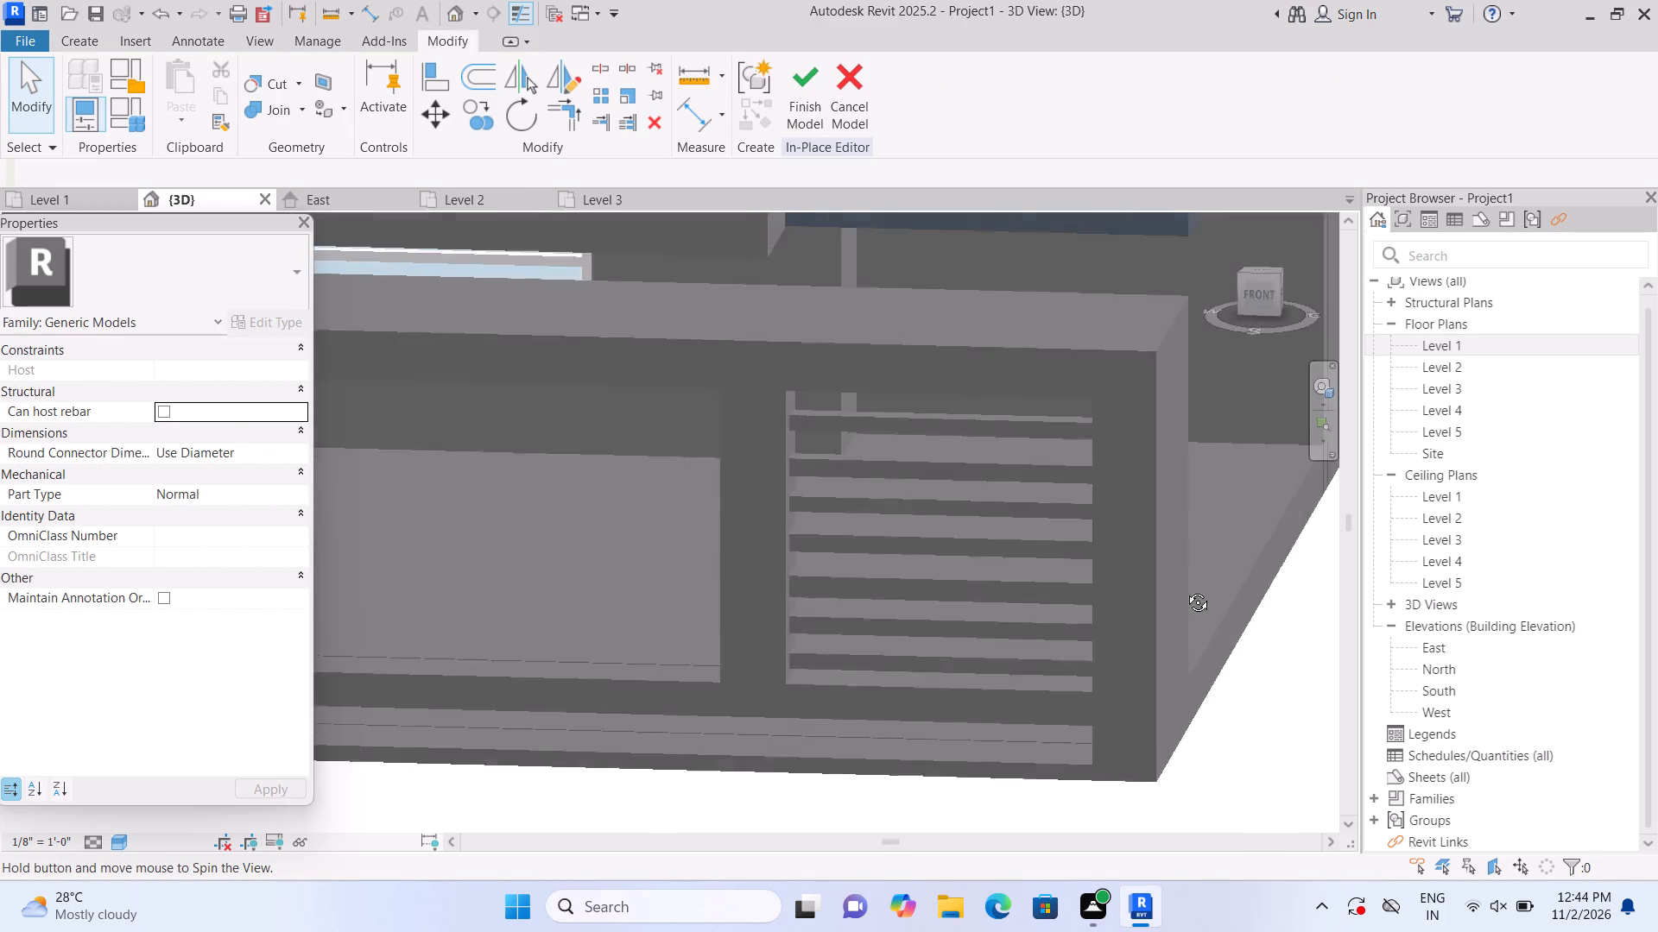
middle_click_drag(1185, 589, 1119, 591)
scroll(1119, 591, "down", 6)
scroll(1150, 710, "down", 1)
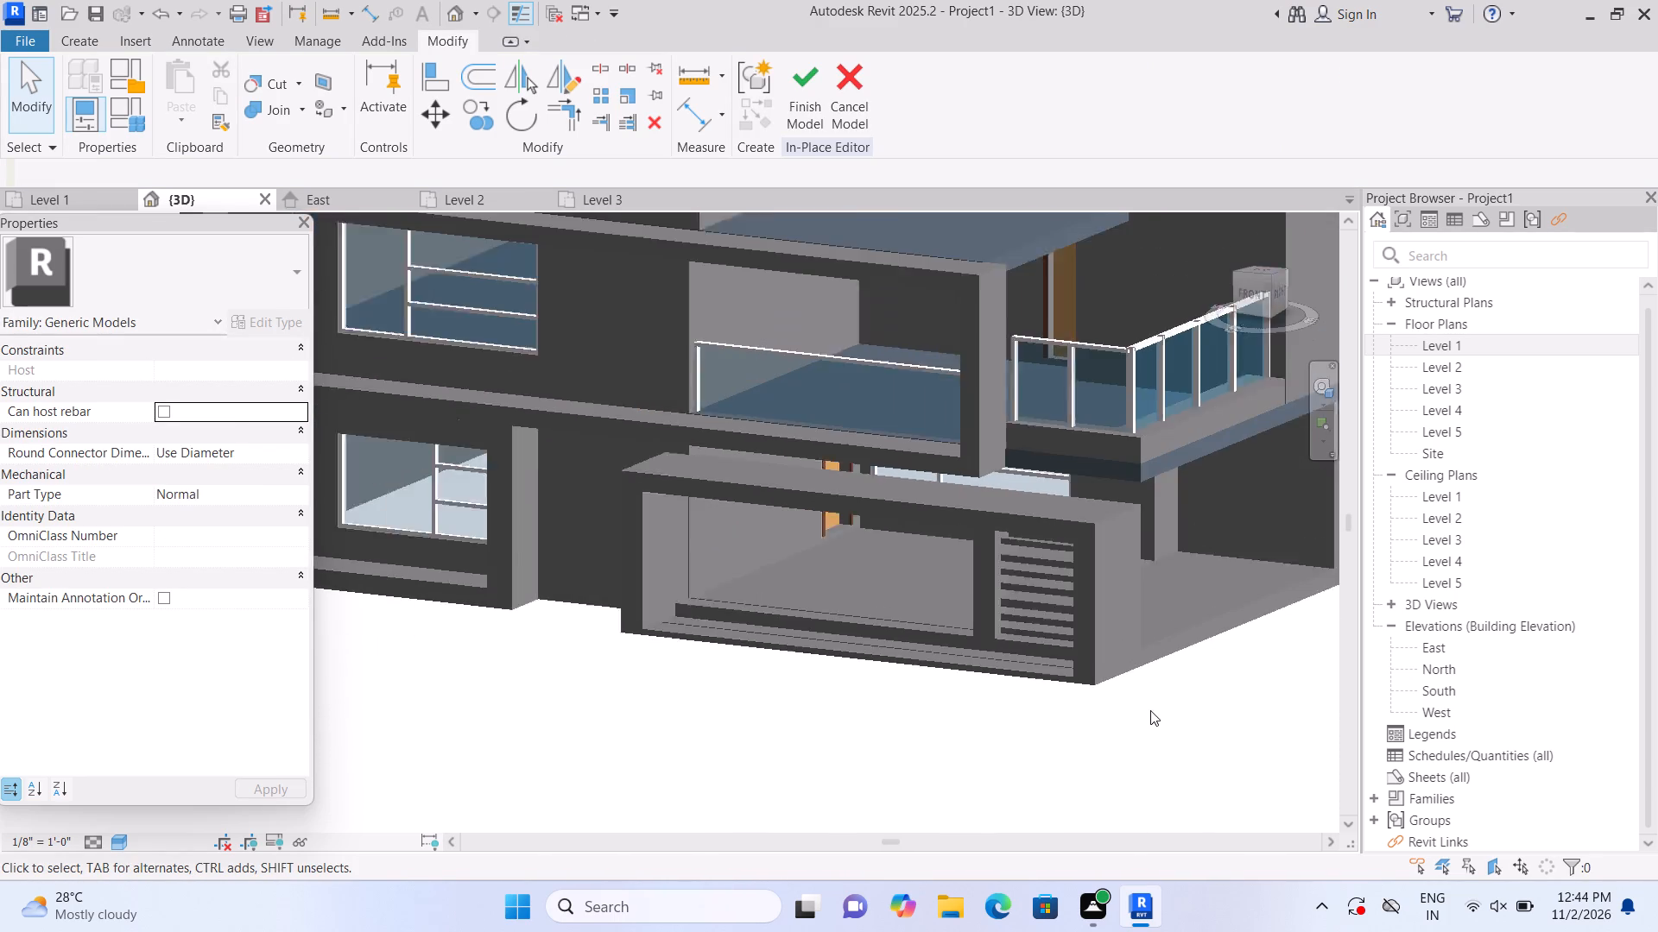
scroll(1150, 710, "down", 1)
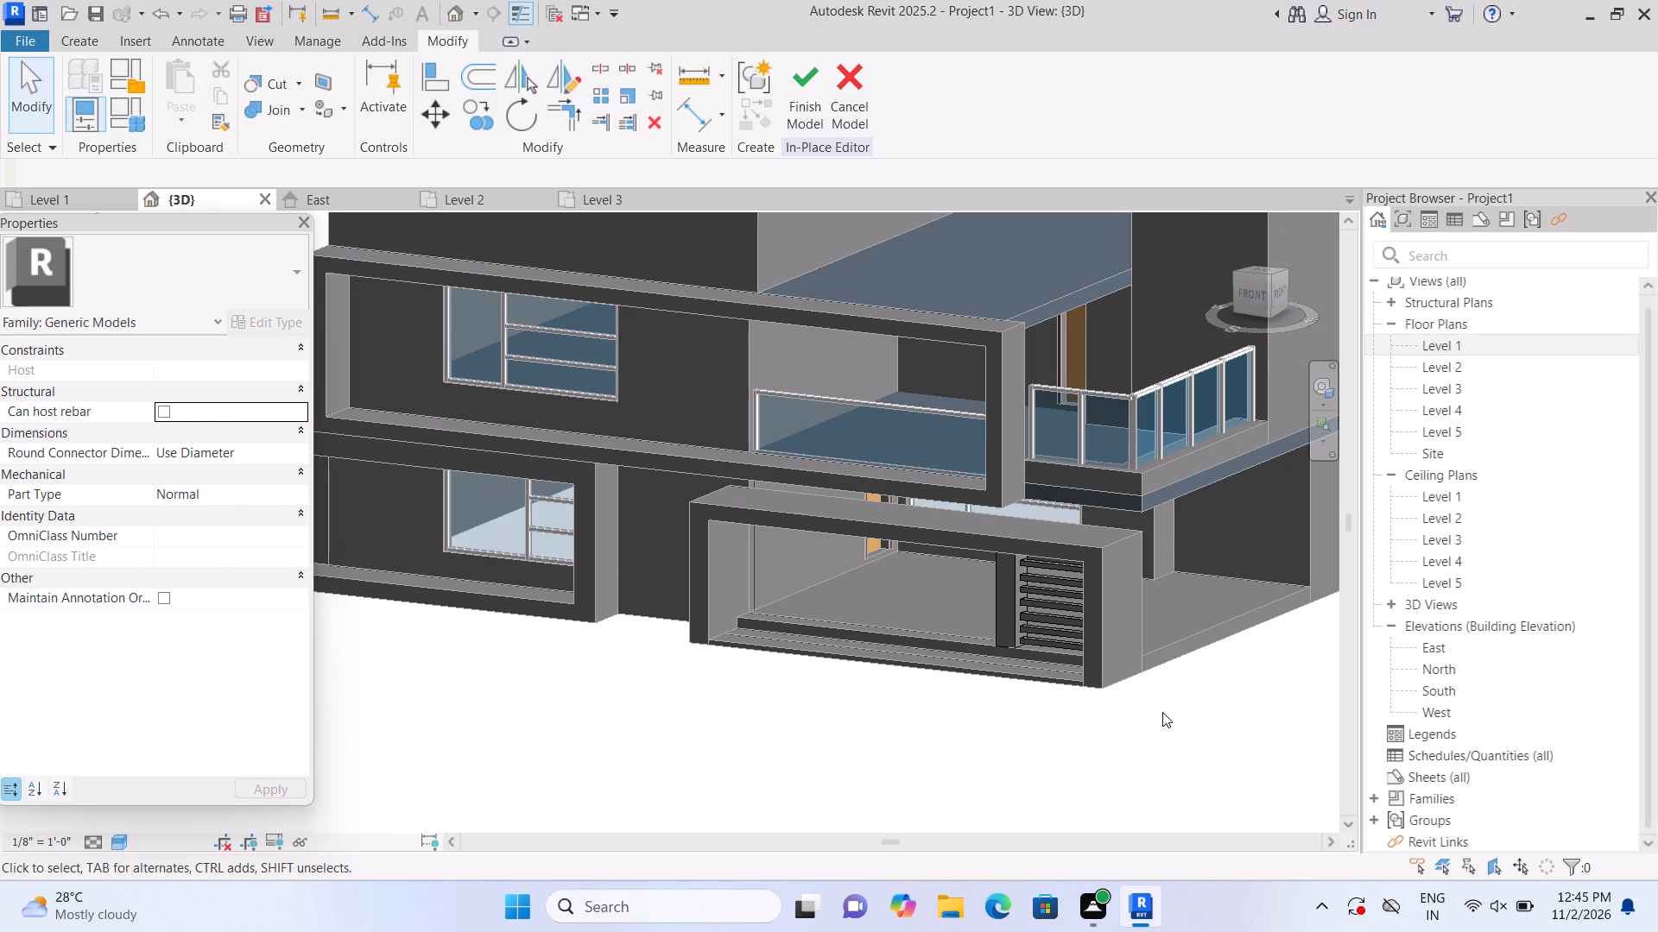
scroll(1155, 714, "down", 1)
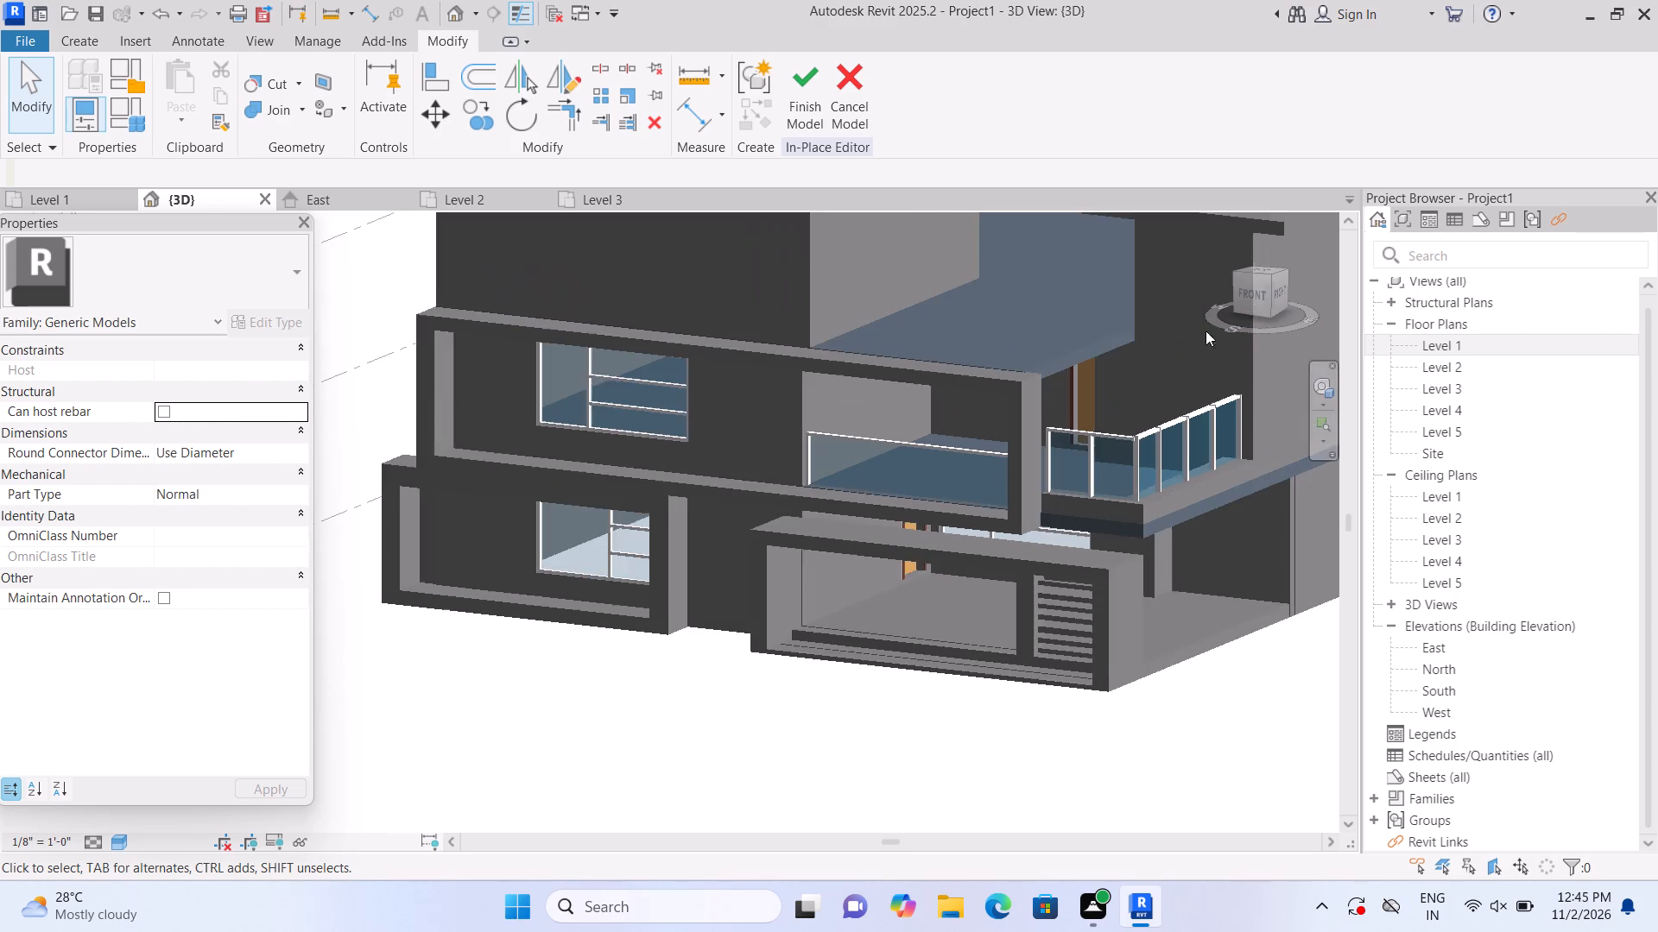
left_click(1225, 217)
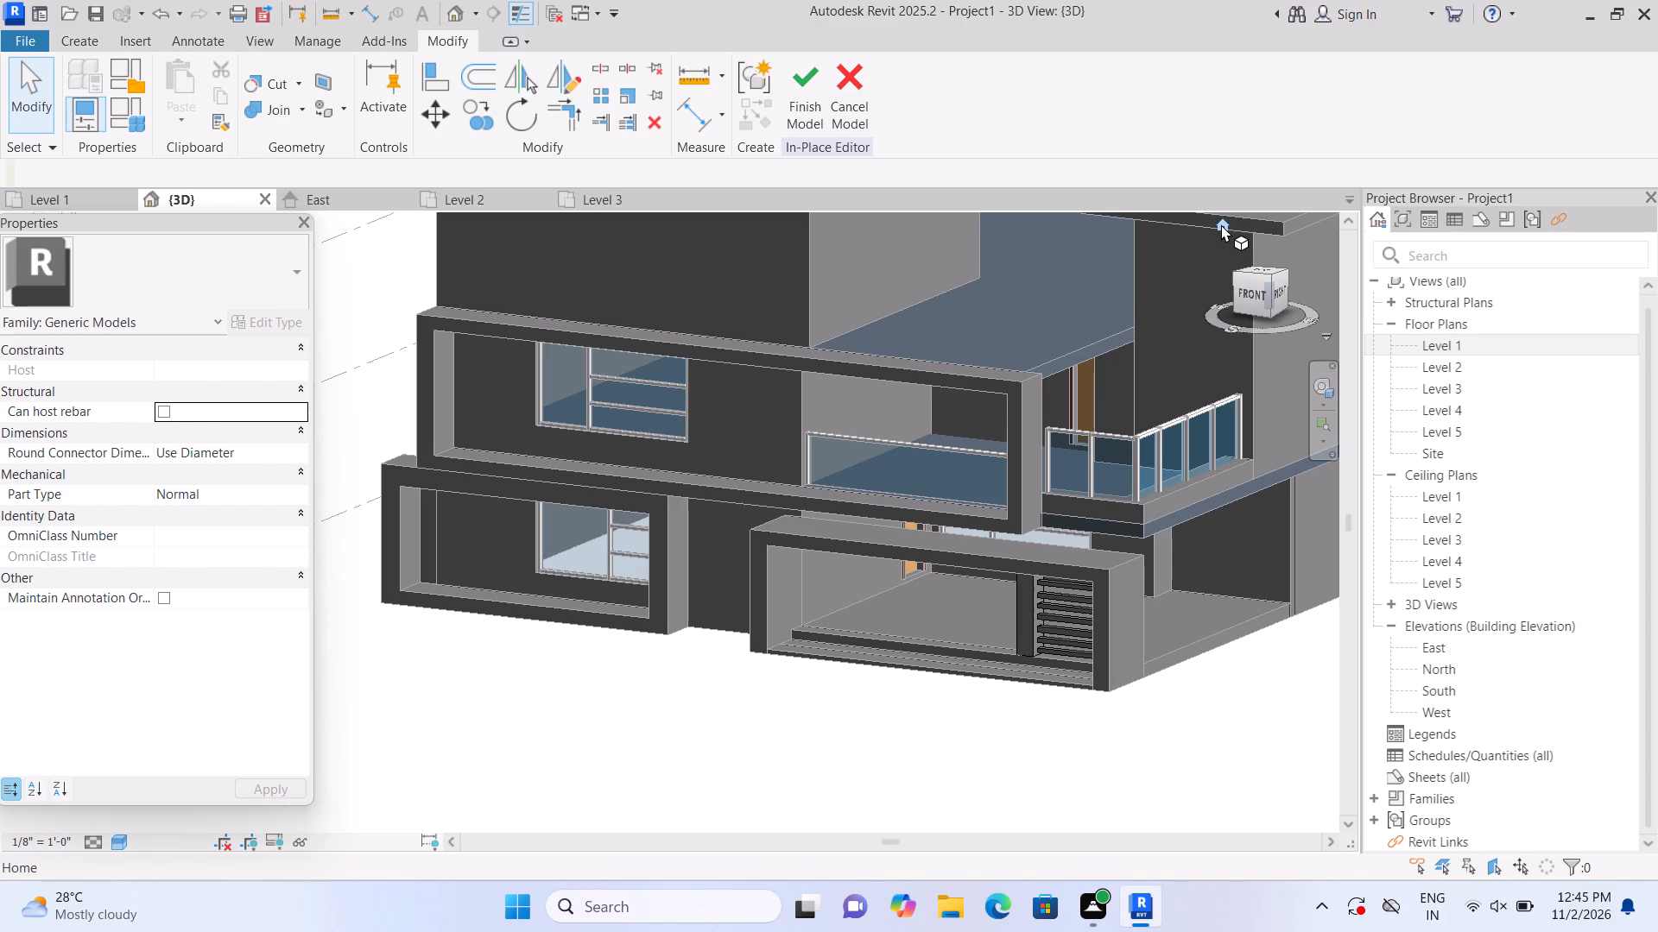
left_click(1221, 220)
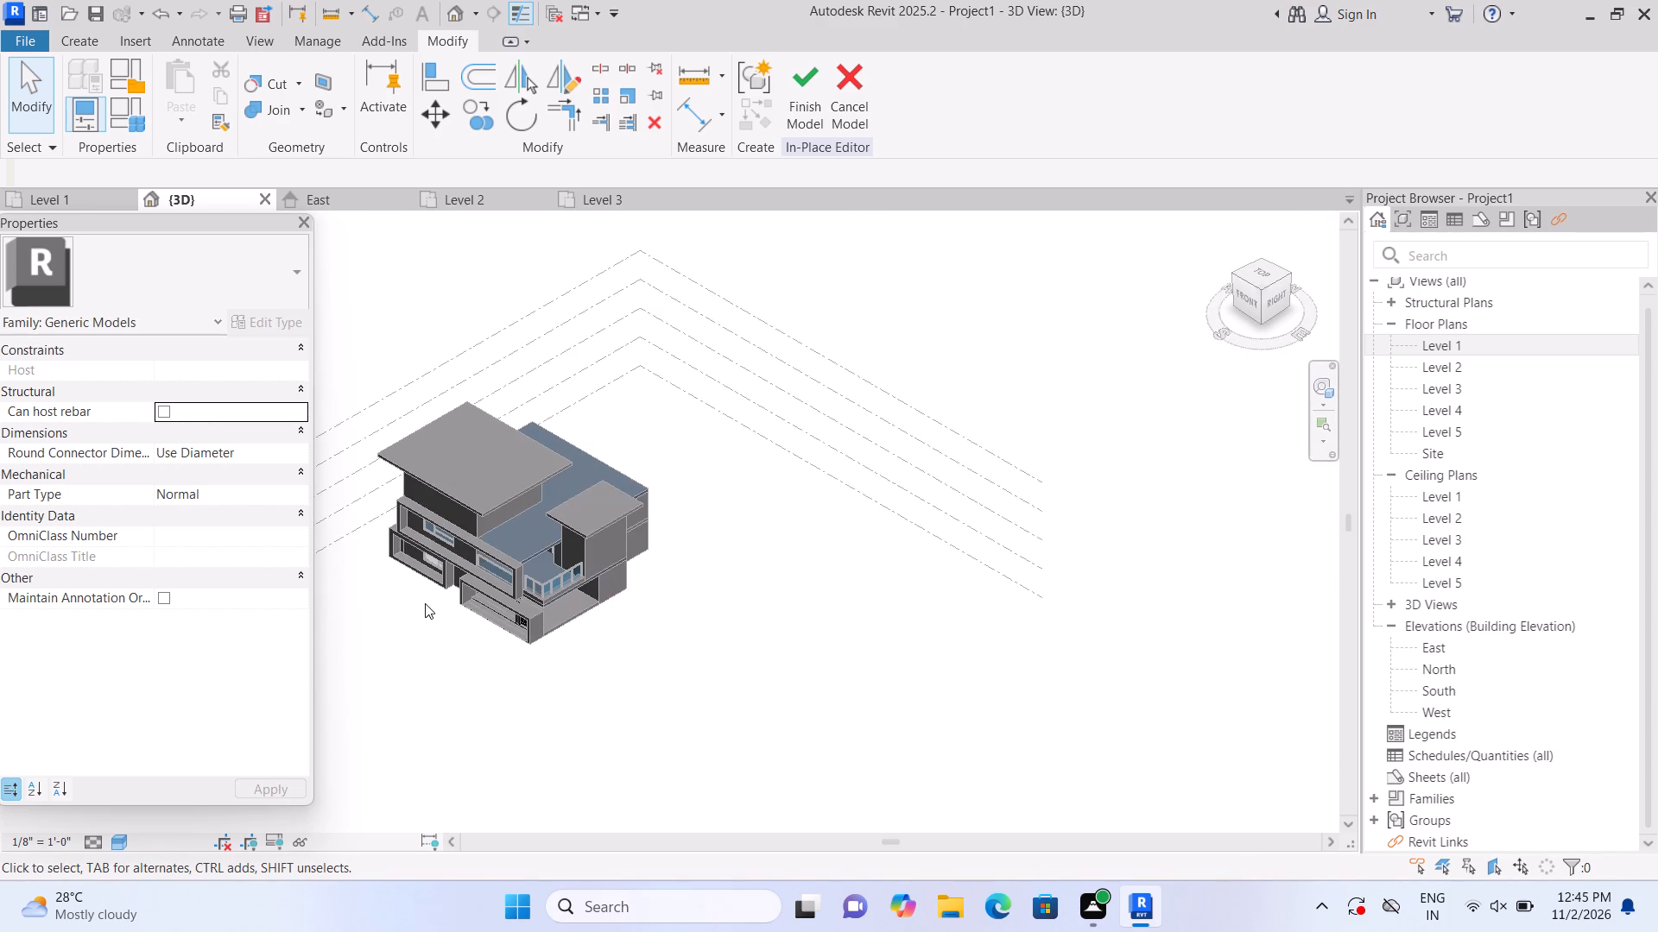
scroll(423, 602, "up", 8)
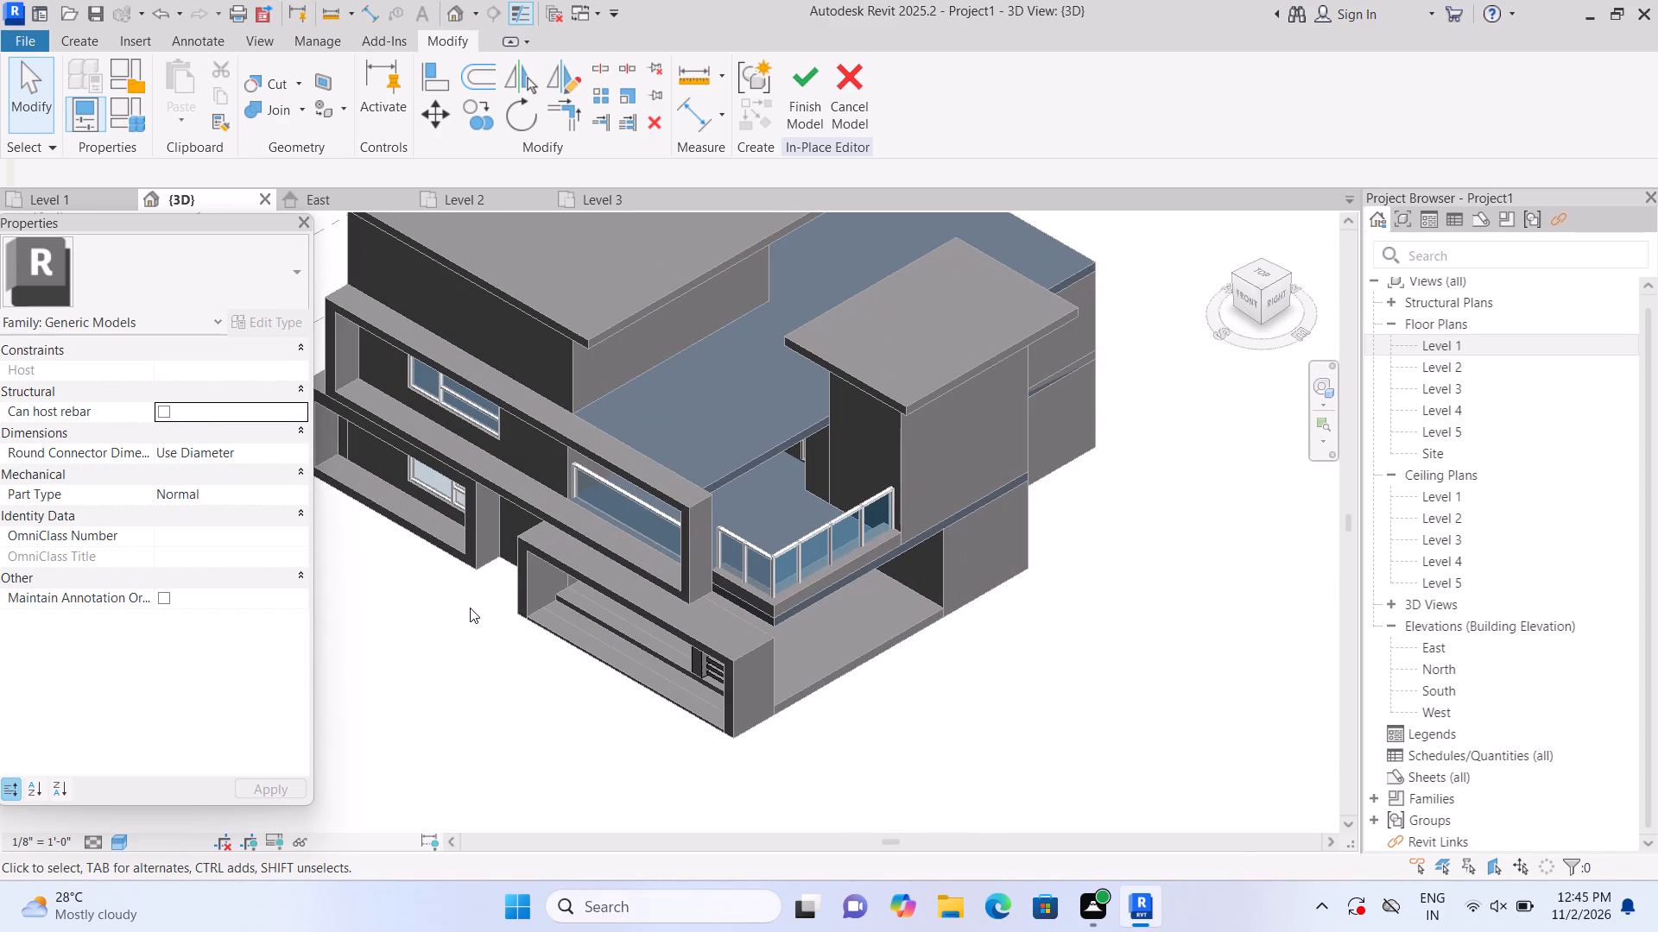
scroll(470, 608, "down", 2)
middle_click_drag(476, 637, 562, 687)
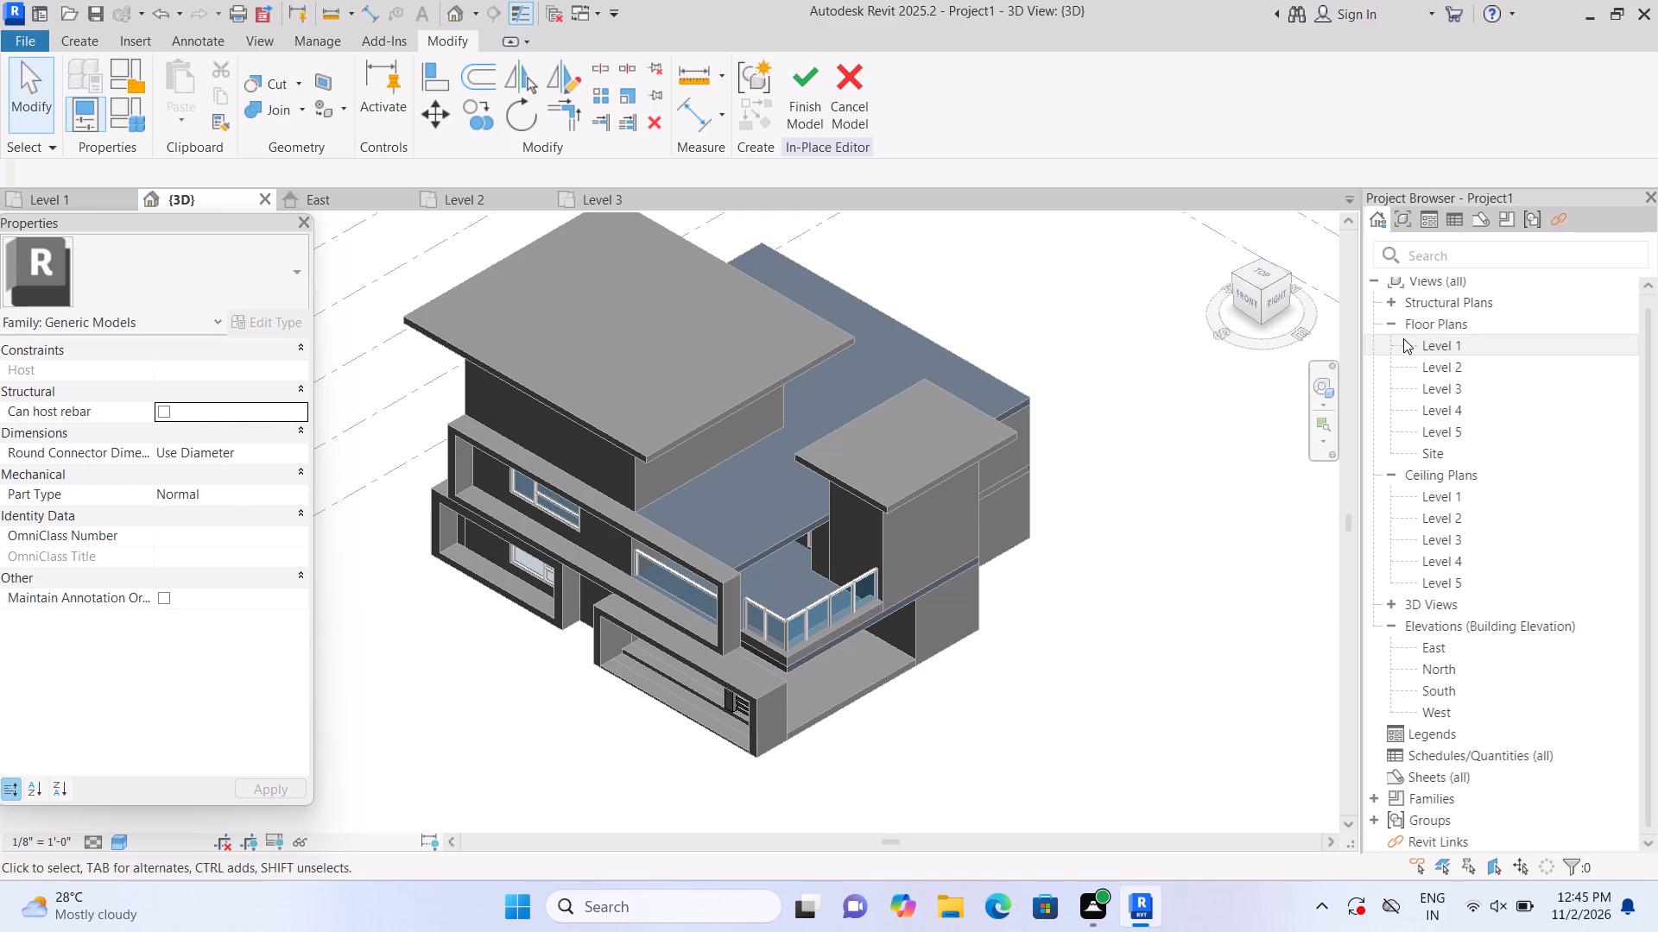
Open the Level 1 floor plan and finish the in-place model of the pillar and bars.
double_click(1427, 348)
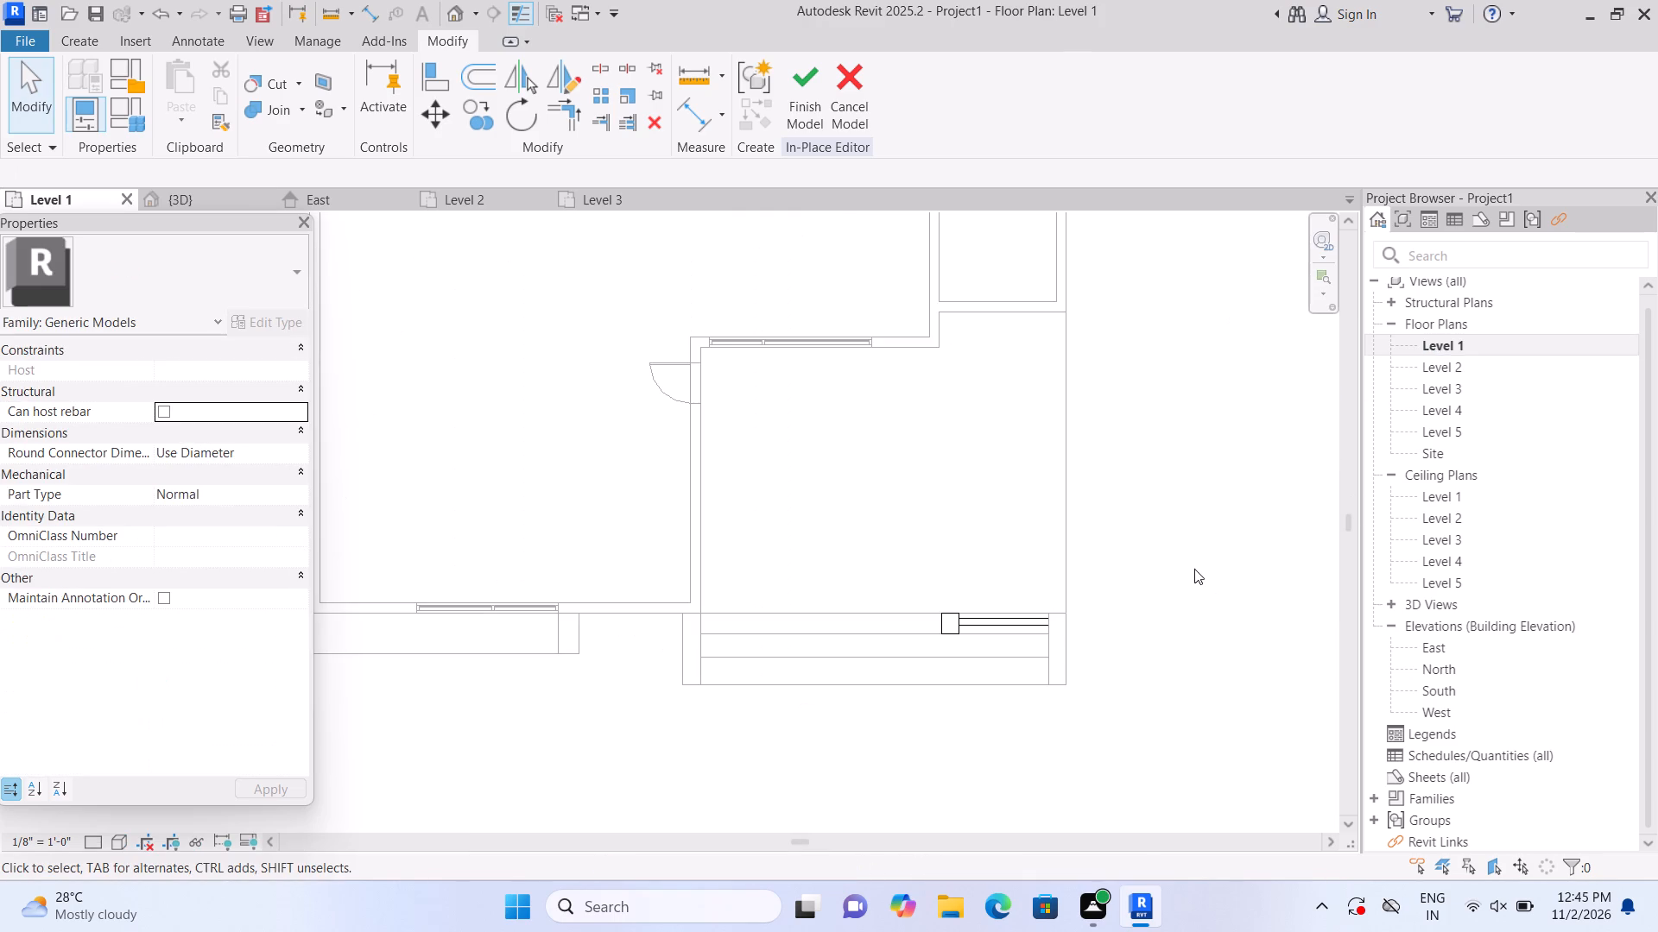
scroll(1193, 569, "down", 3)
middle_click_drag(1186, 567, 1135, 656)
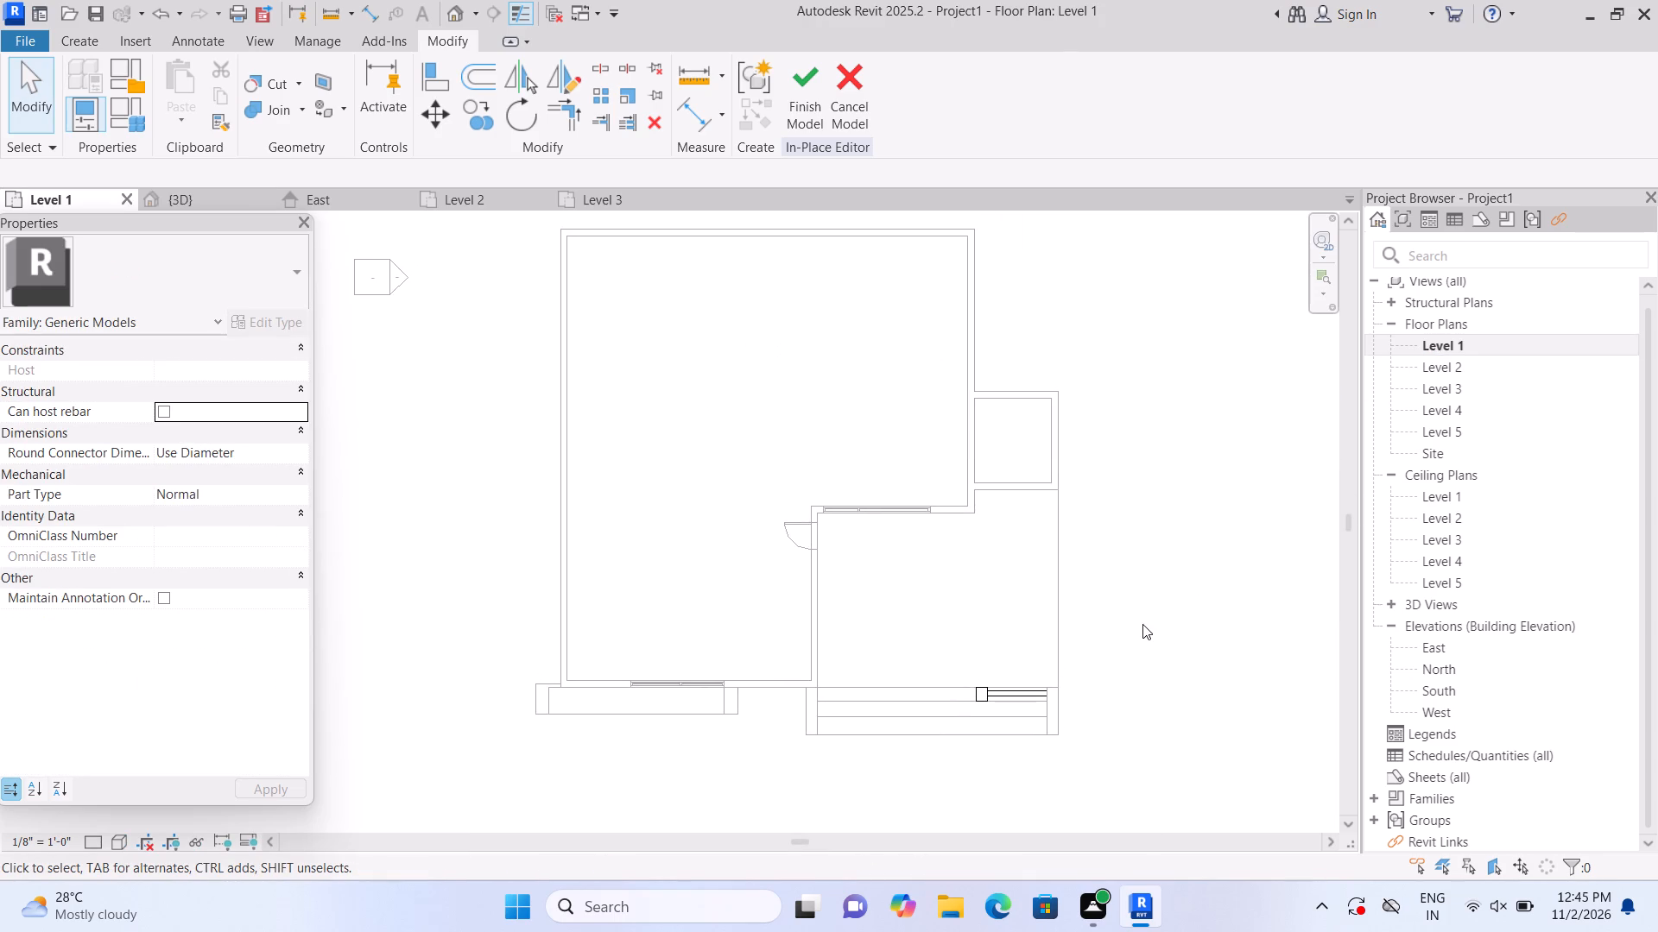
middle_click_drag(1105, 325, 1079, 402)
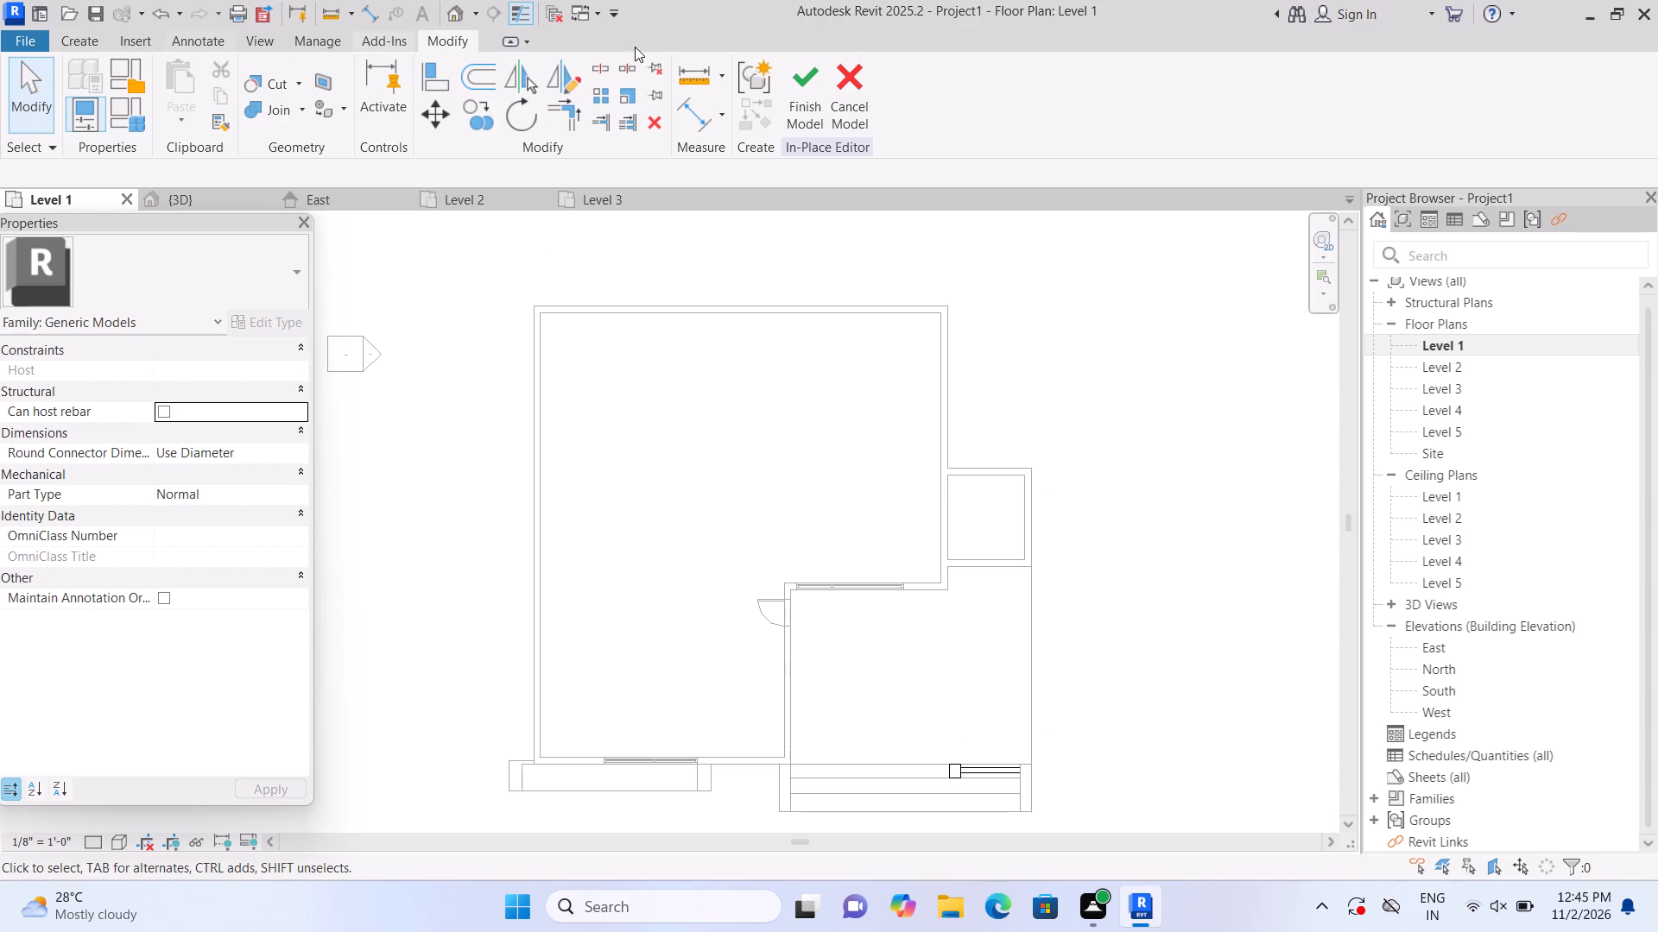
left_click(805, 104)
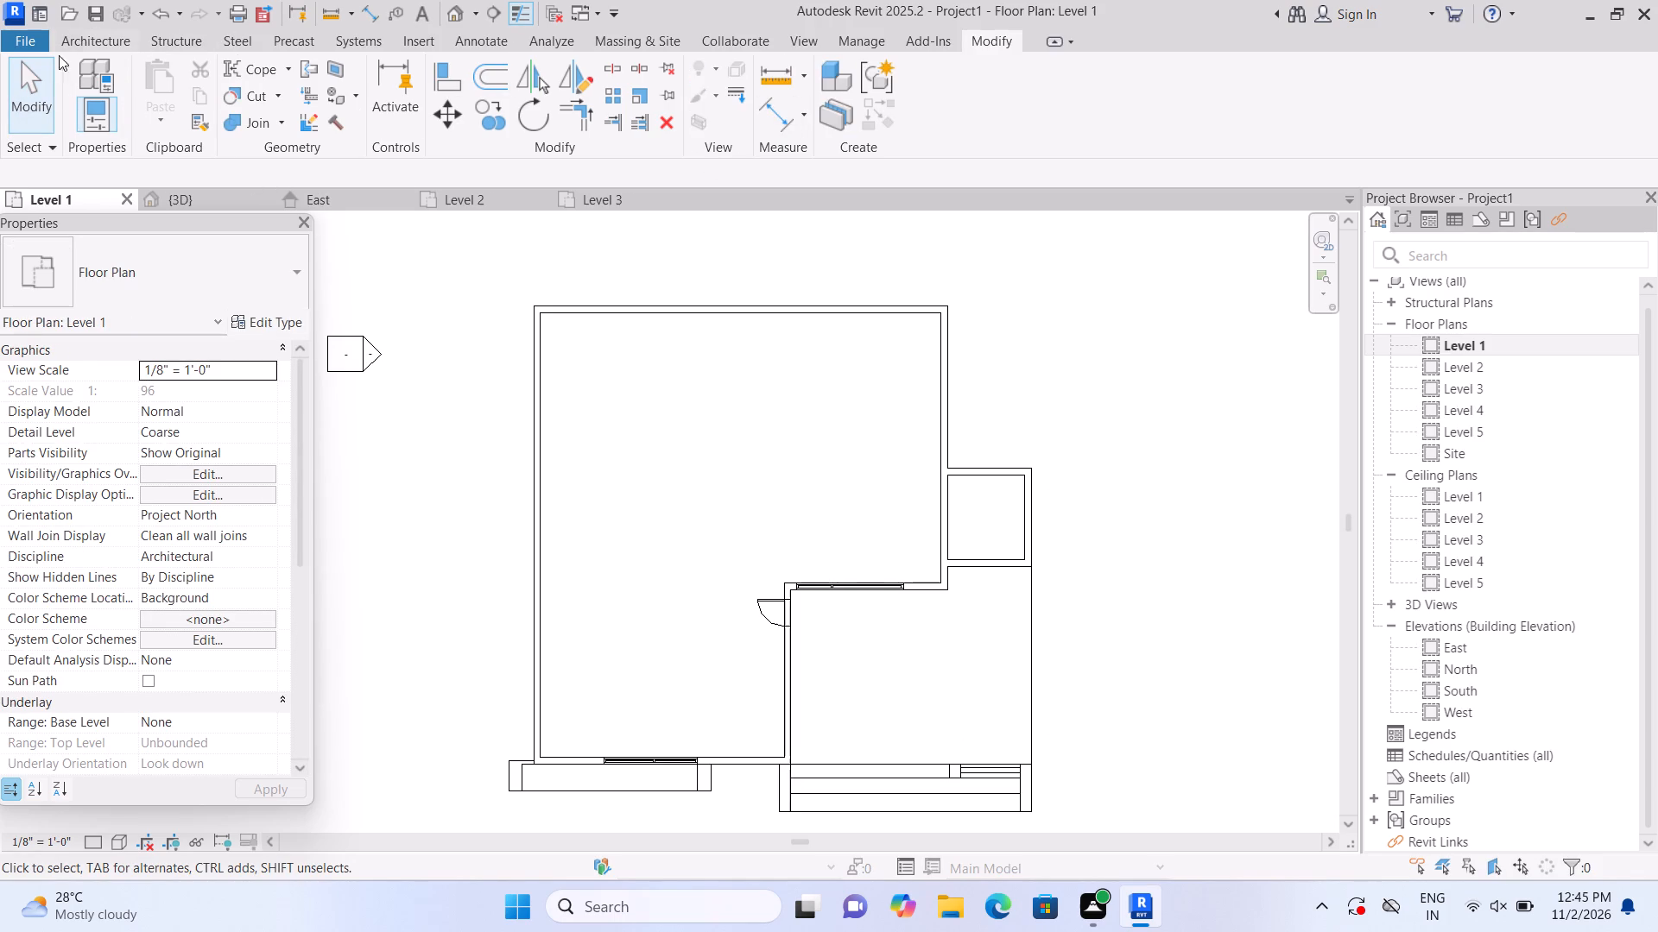
Draw a Curtain Wall 1 segment about 6' 6" long in the east exterior wall, north of the small projecting room, and cut it from the host wall.
left_click(104, 45)
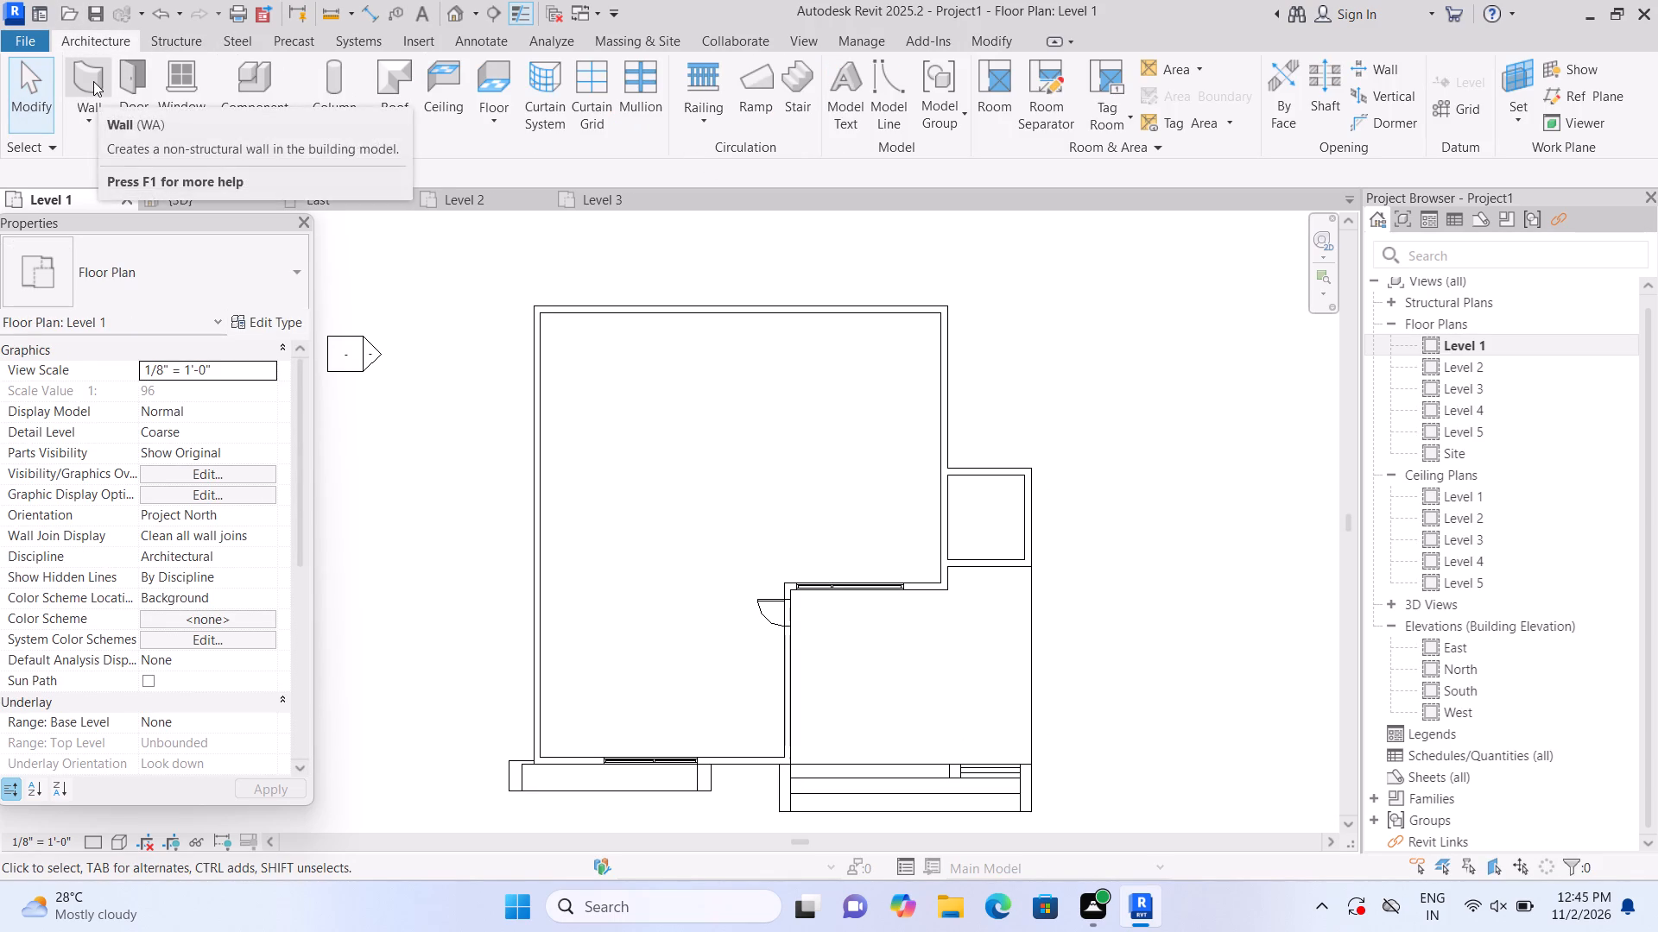
left_click(93, 81)
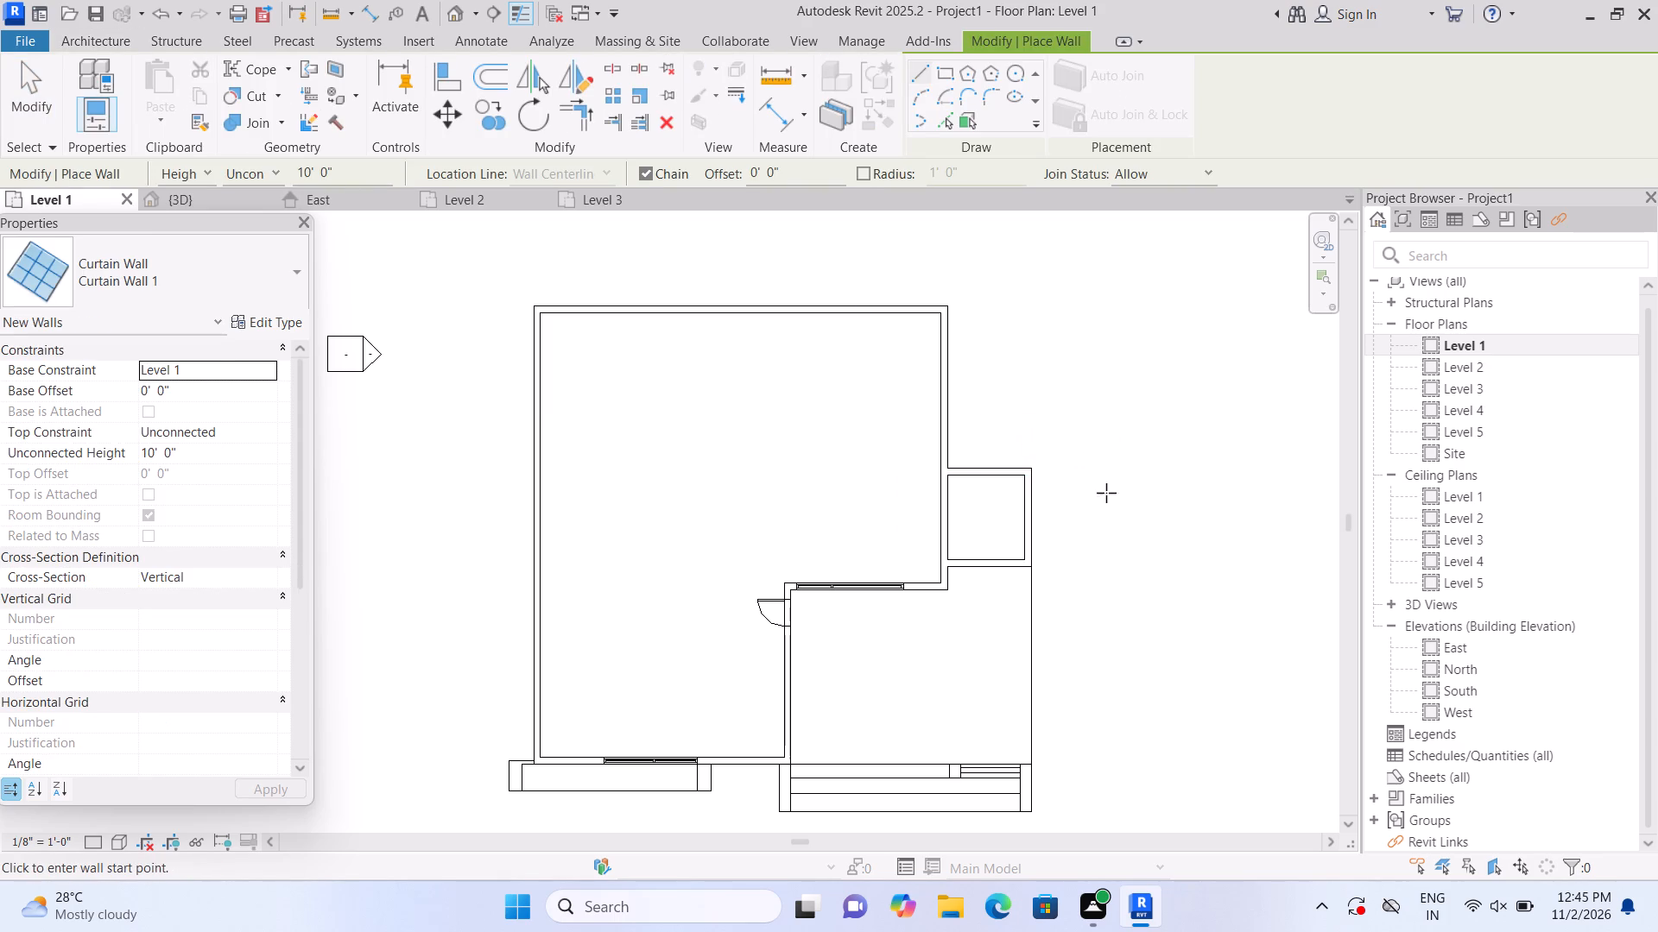
left_click(950, 416)
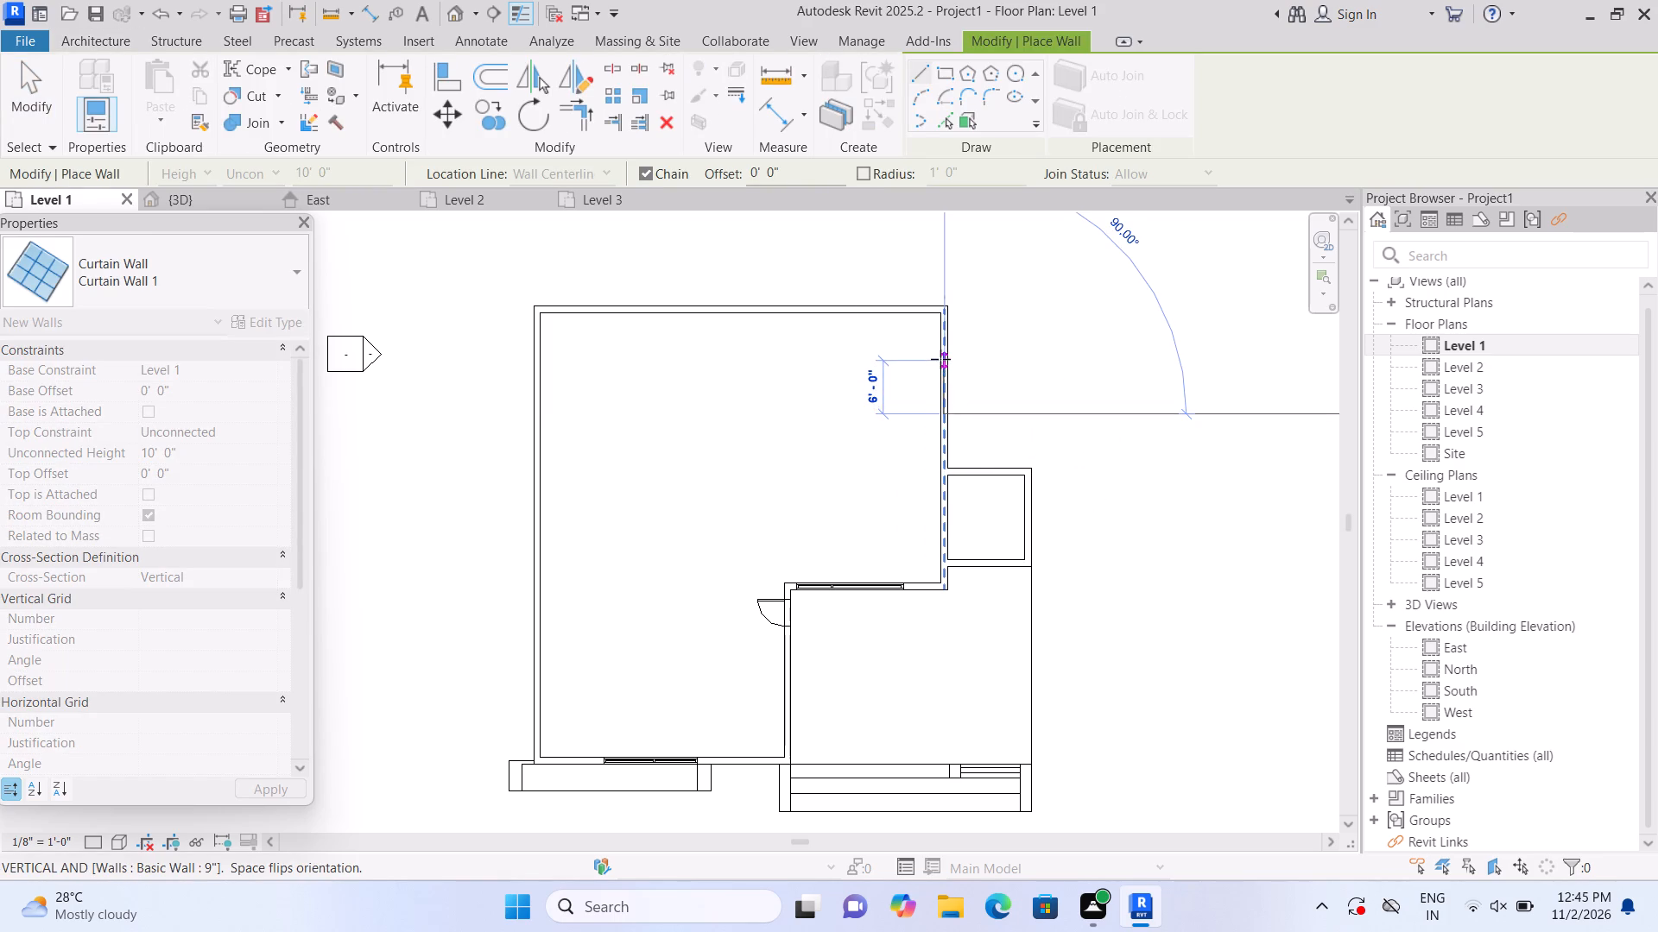
left_click(940, 356)
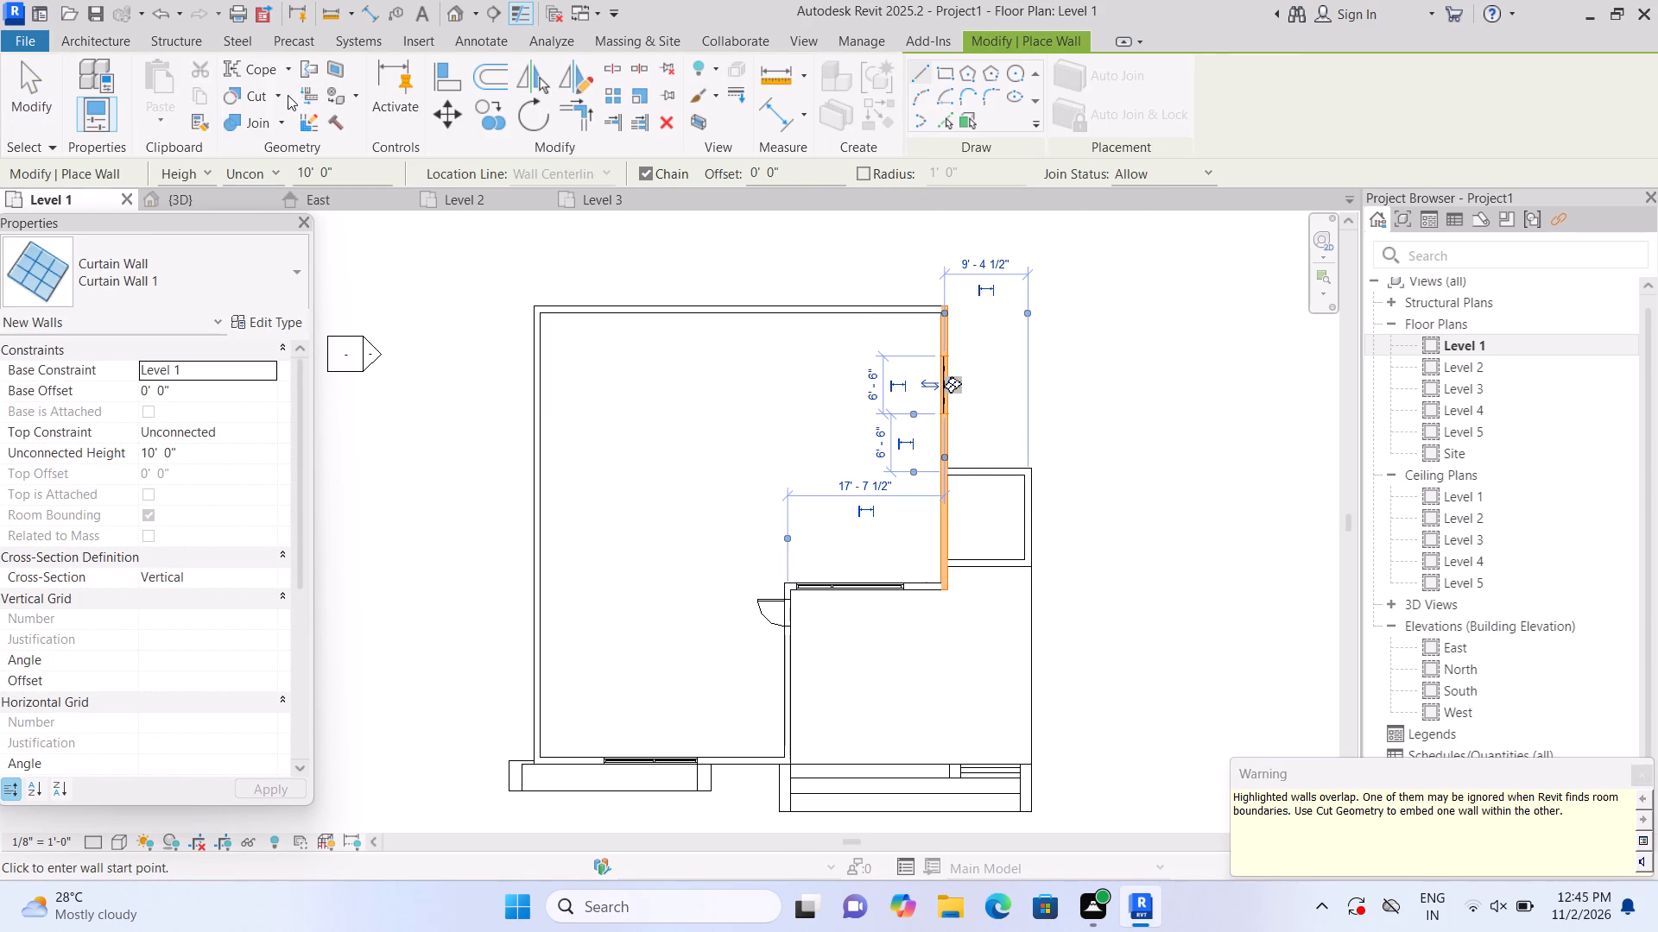
left_click(277, 89)
left_click(285, 126)
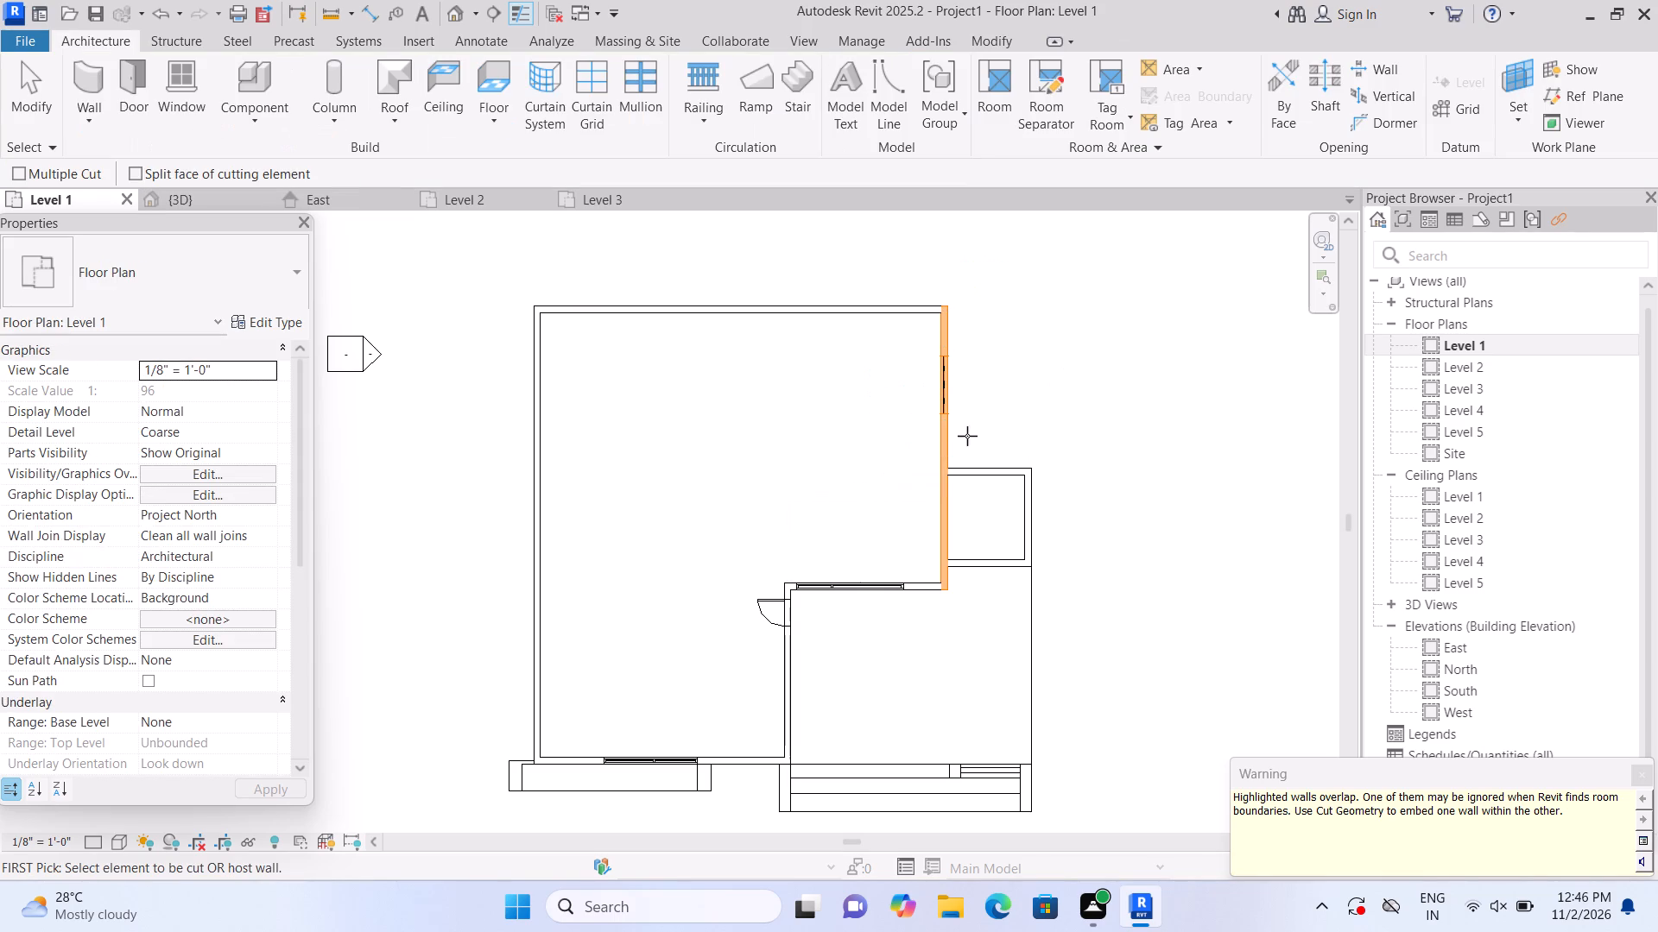
left_click(946, 440)
left_click(941, 392)
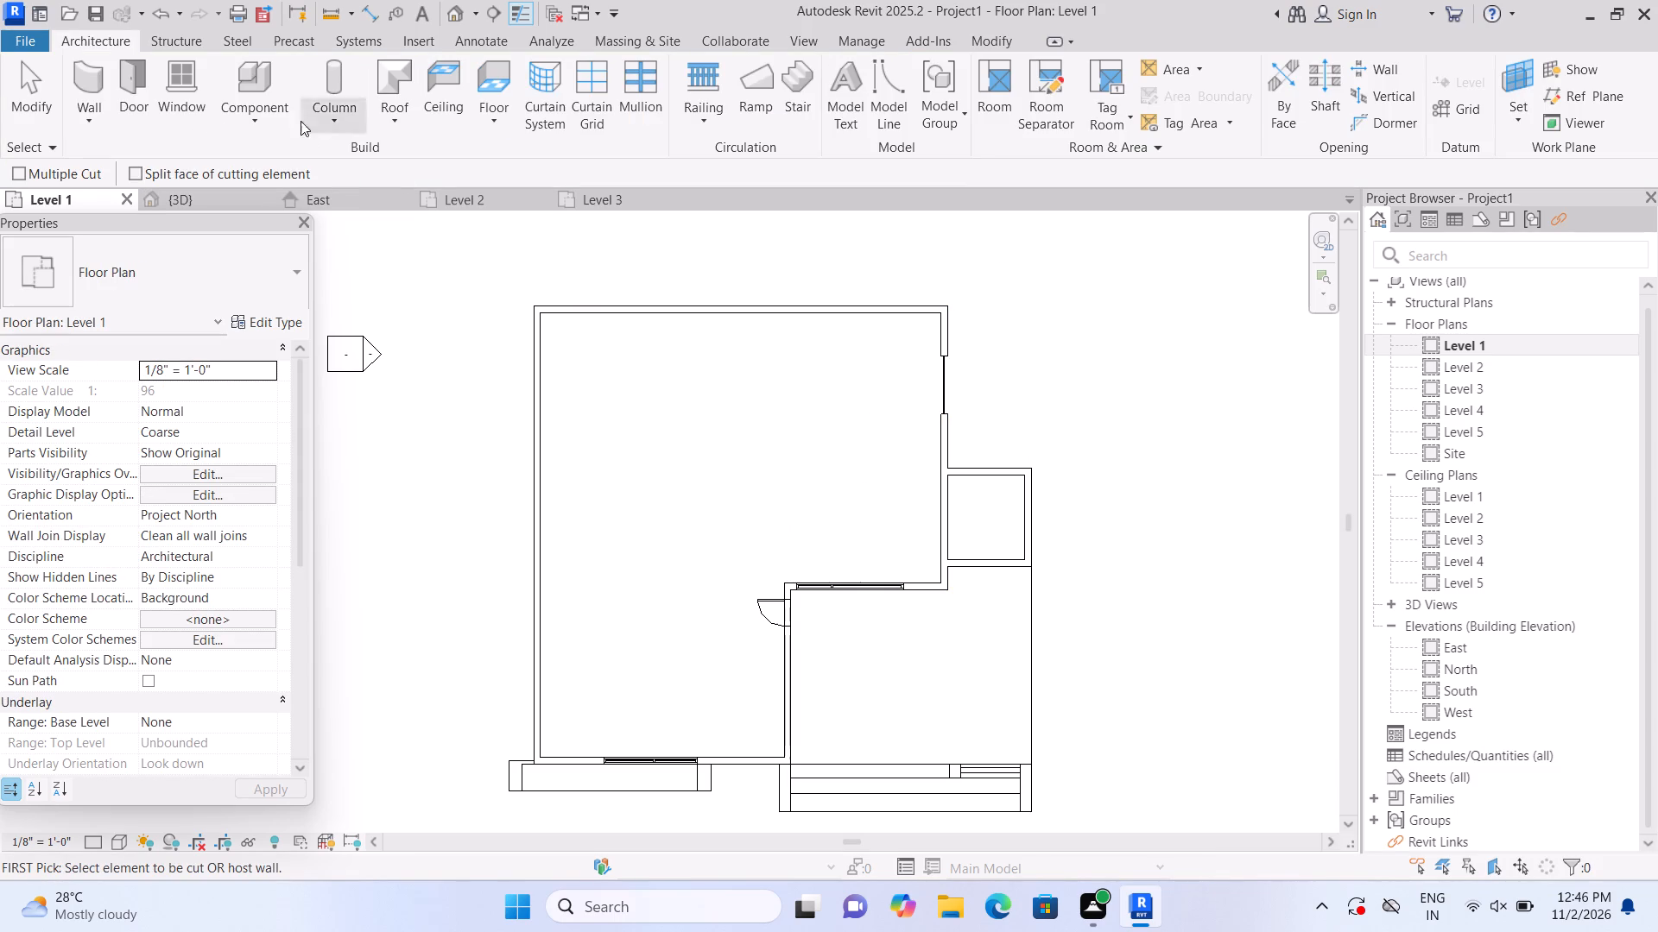
Draw a Curtain Wall 1 segment about 9' 9" long near the middle of the rear exterior wall and cut it from the host wall.
left_click(90, 73)
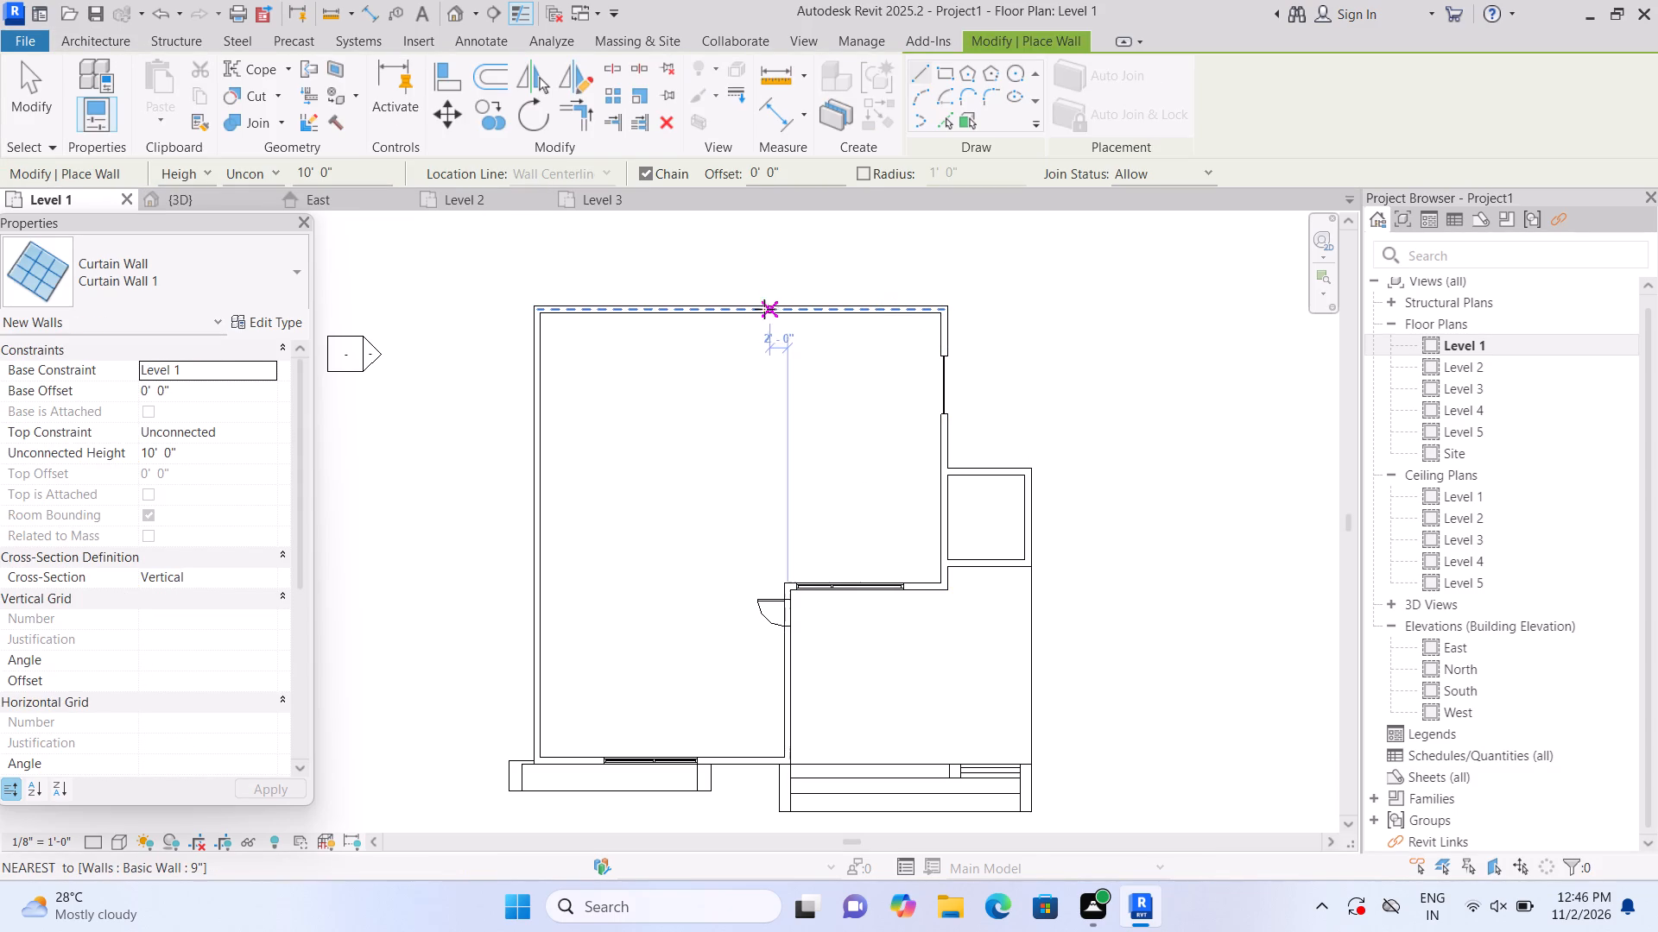
left_click(780, 309)
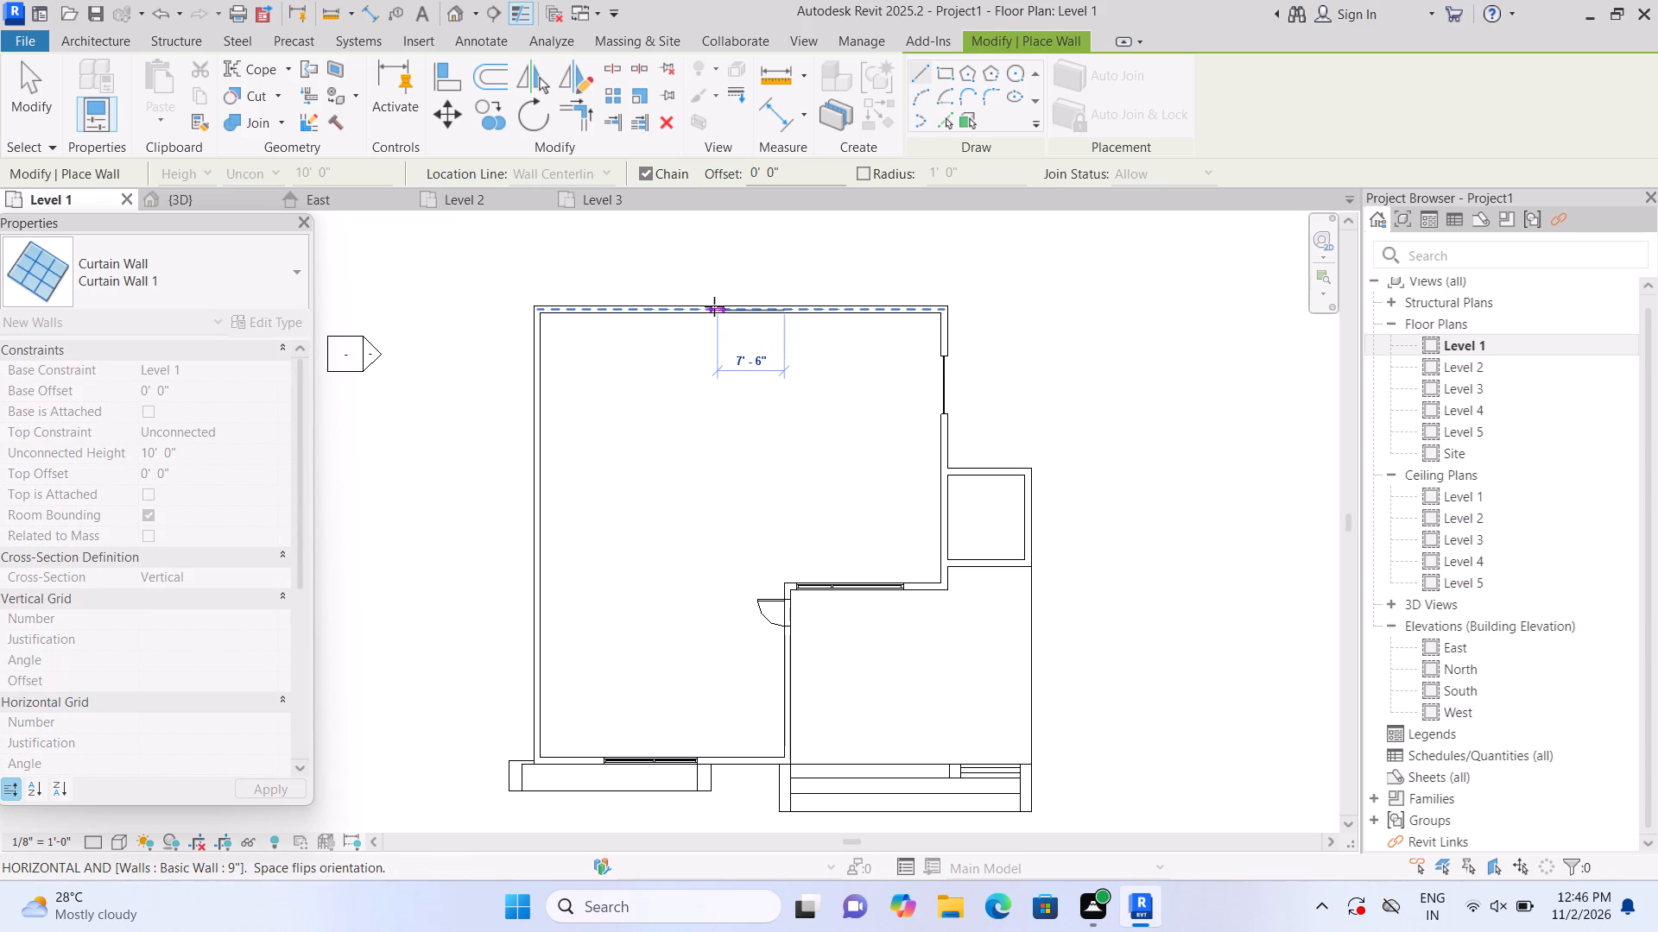
left_click(703, 303)
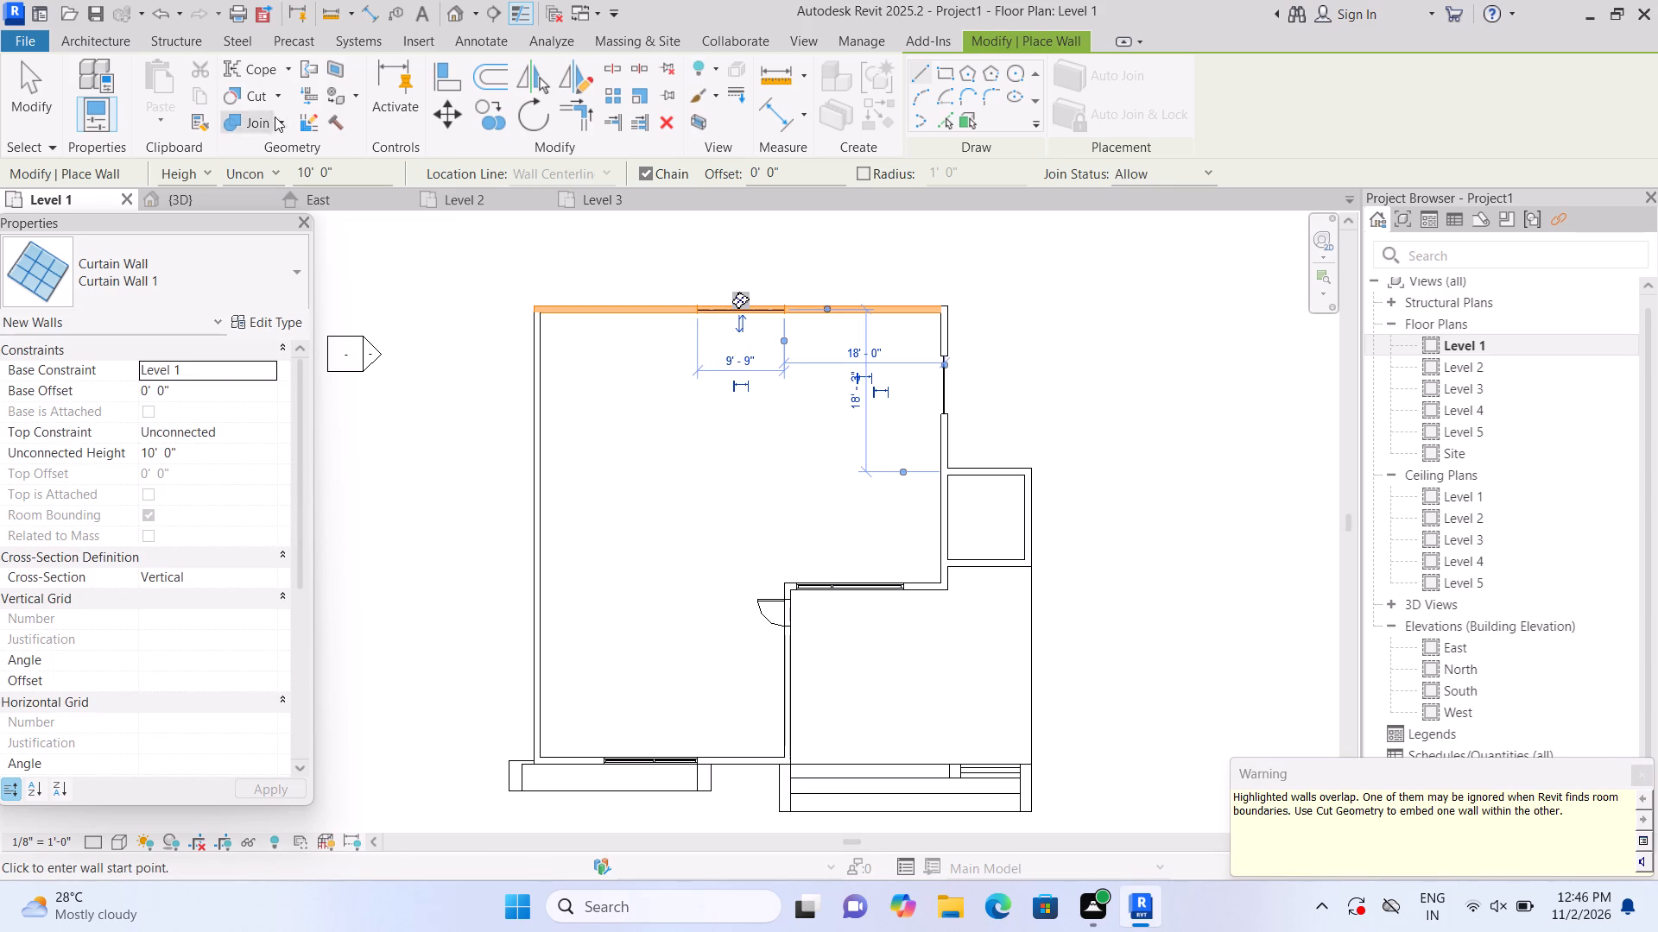
left_click(282, 91)
left_click(301, 136)
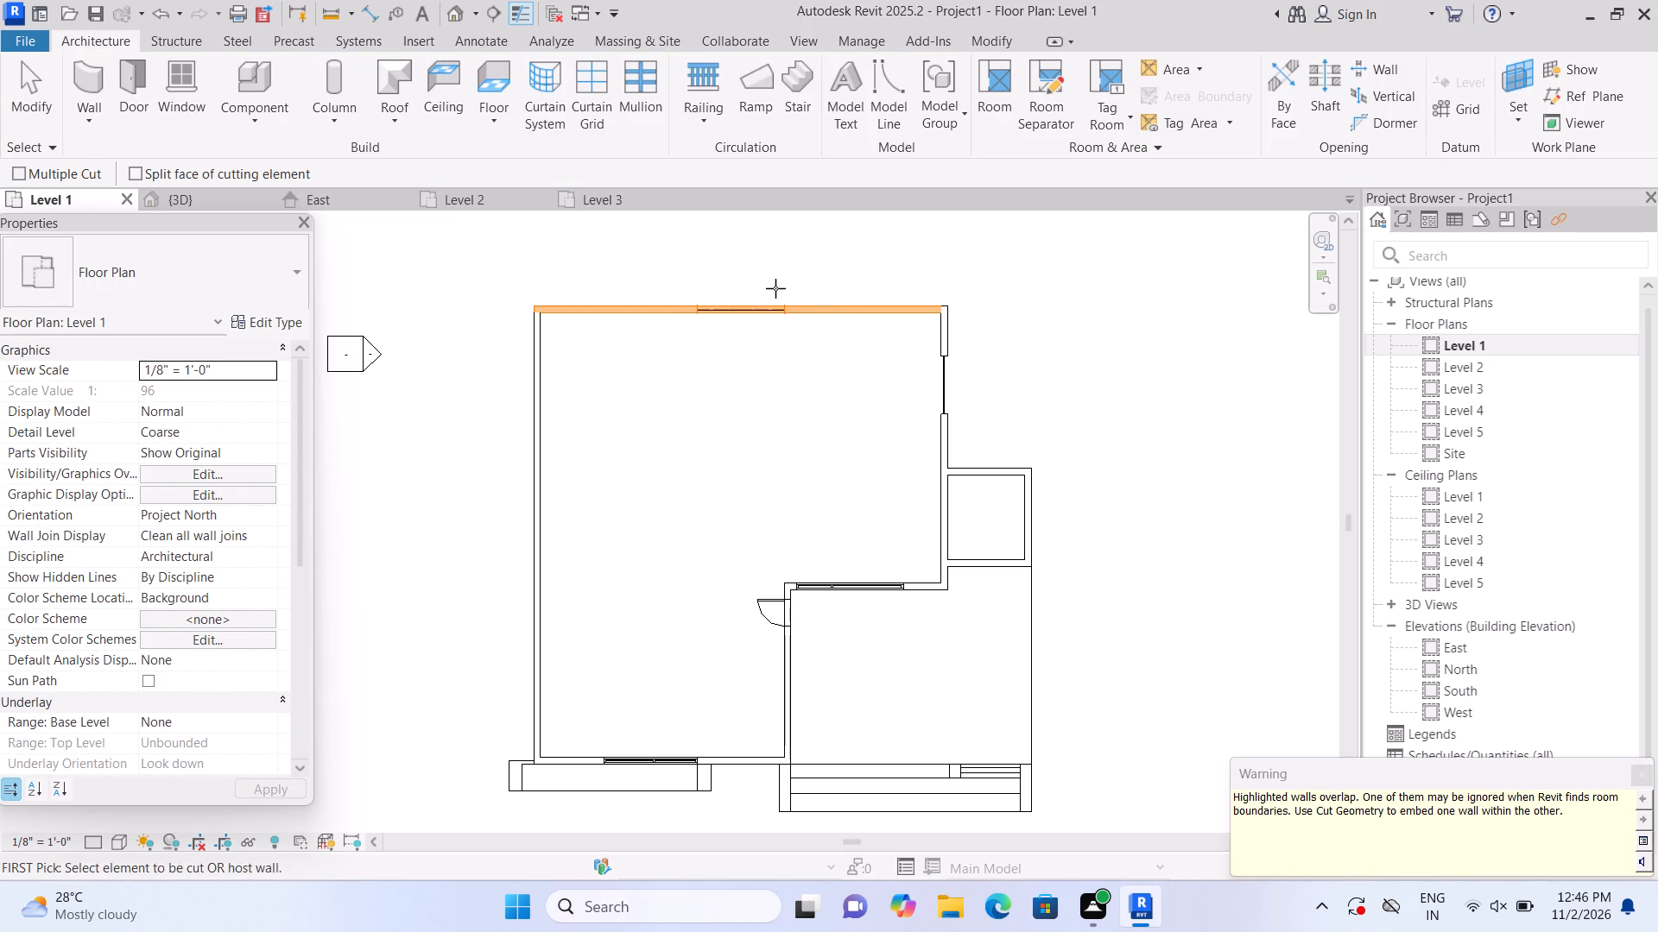
left_click(820, 311)
left_click(750, 312)
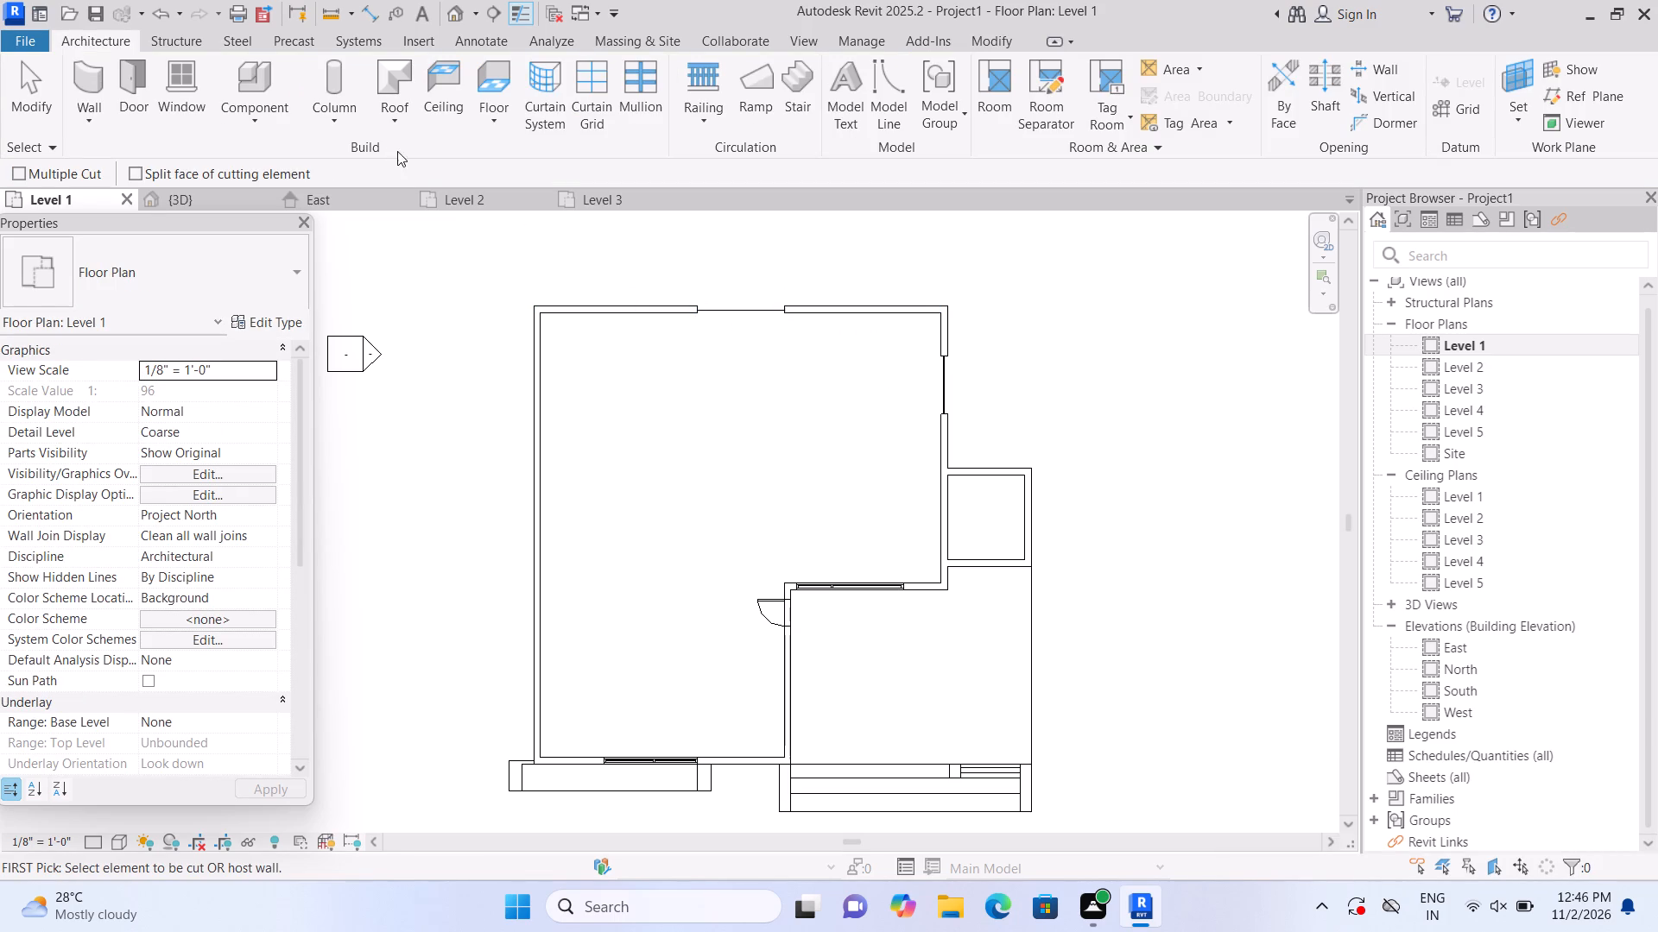
Draw a Curtain Wall 1 segment about 5' 0" long in the west exterior wall near the front corner and cut it from the host wall.
left_click(99, 76)
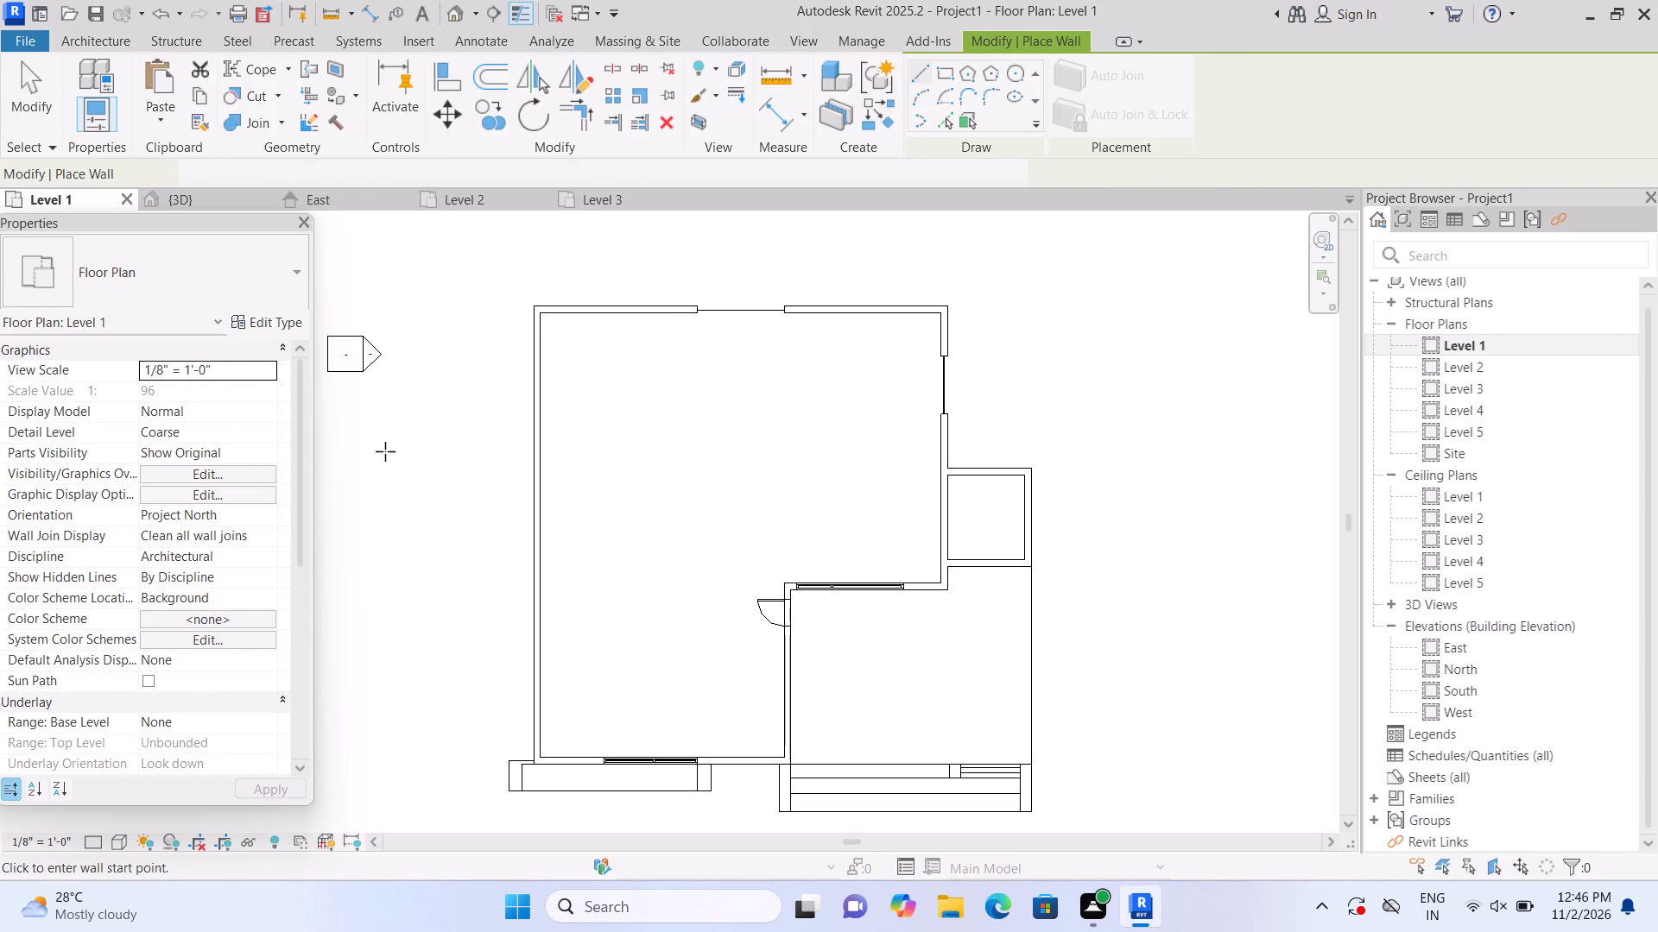
middle_click_drag(389, 455, 408, 349)
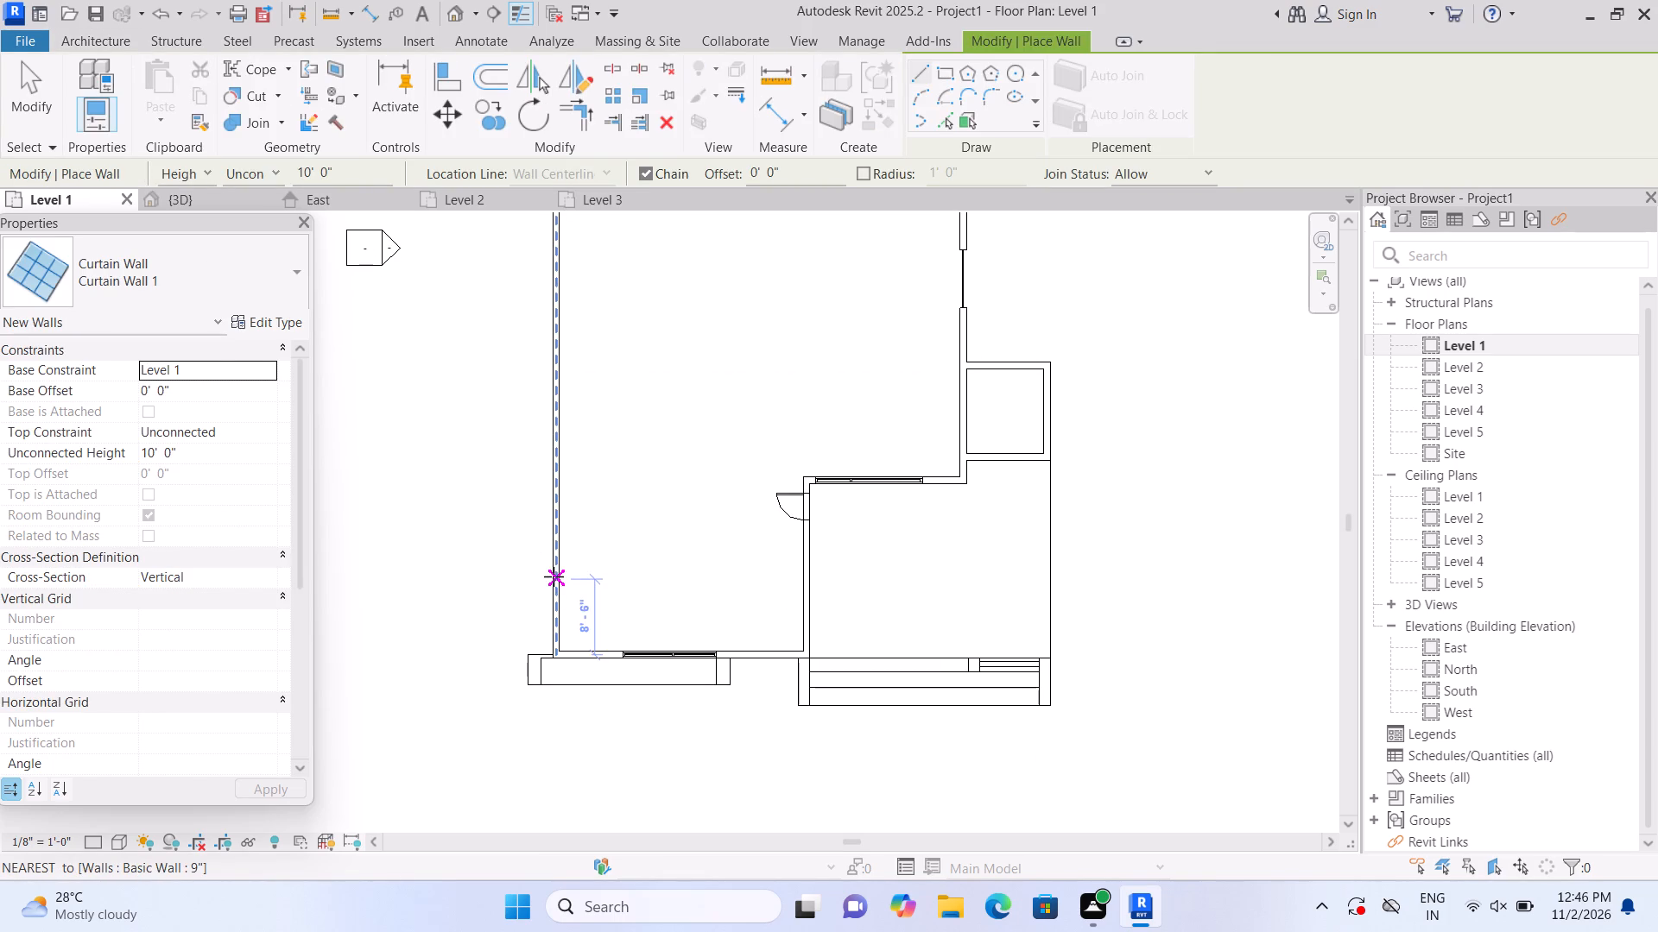
left_click(553, 577)
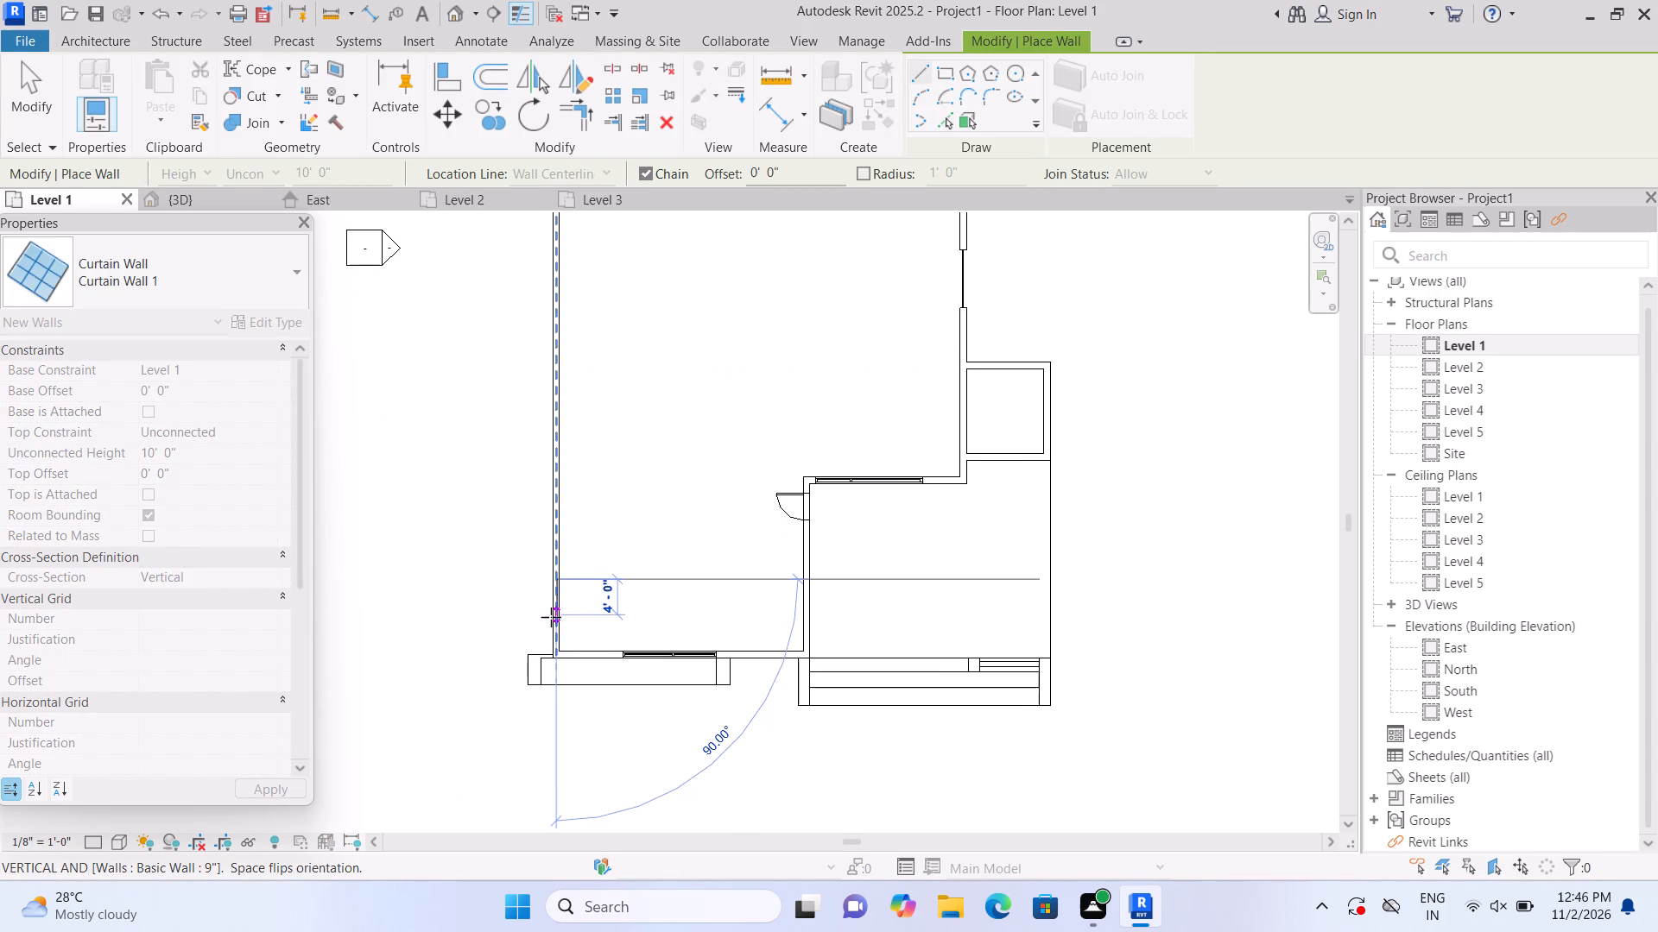
left_click(553, 626)
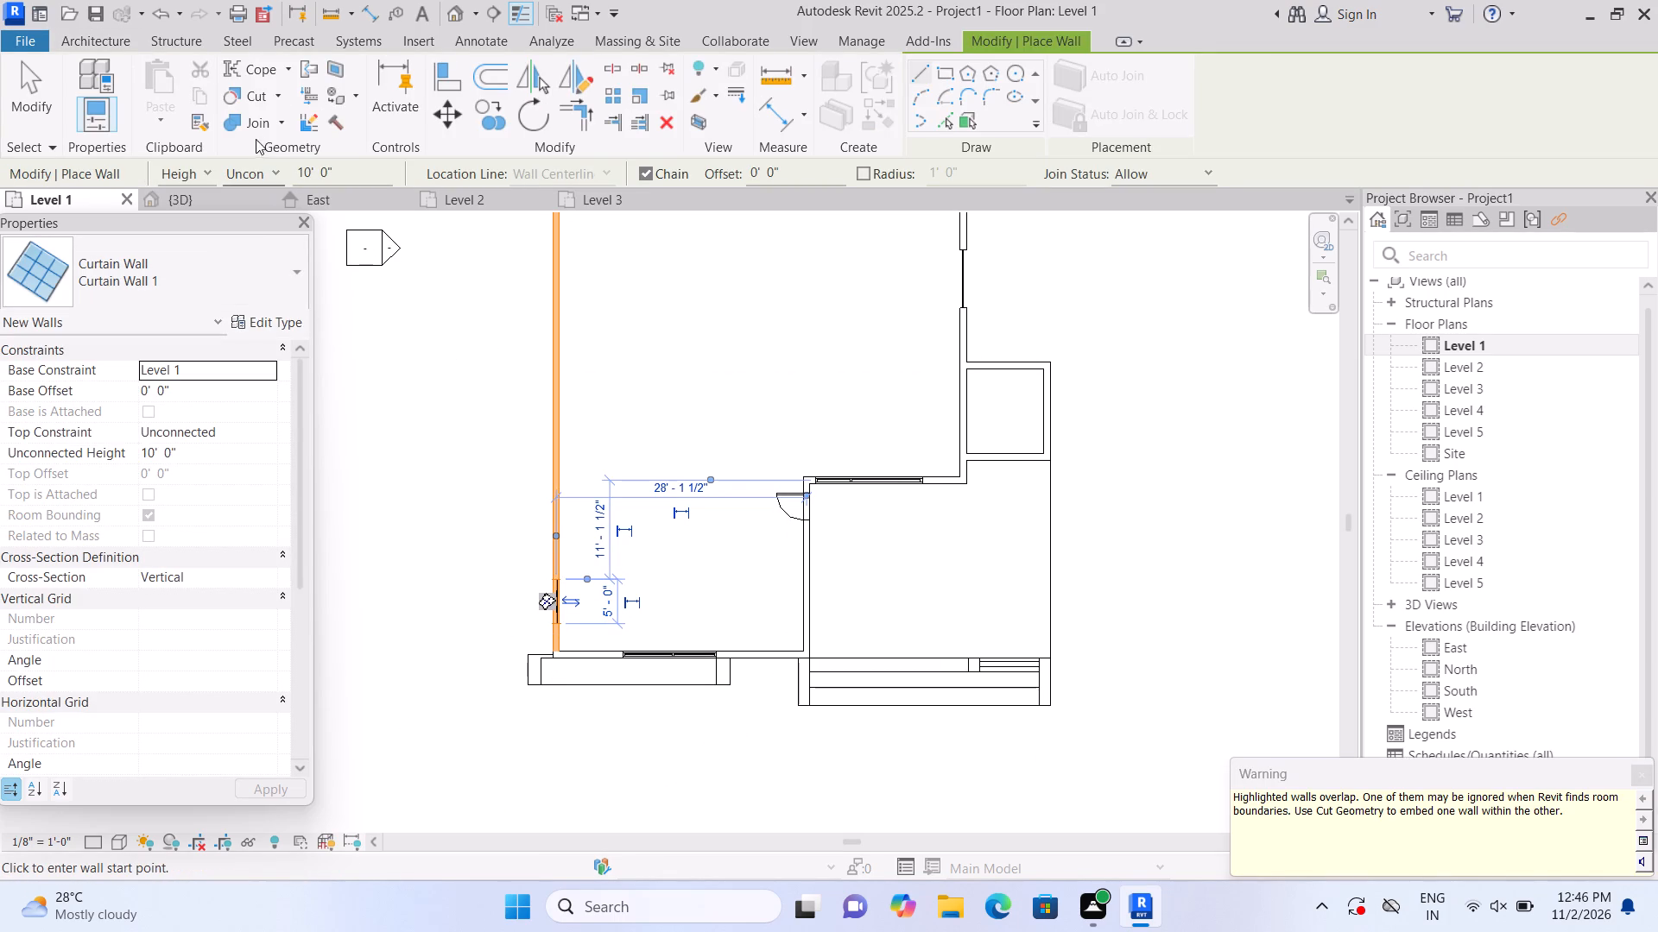
left_click(272, 90)
left_click(288, 130)
left_click(568, 435)
left_click(560, 601)
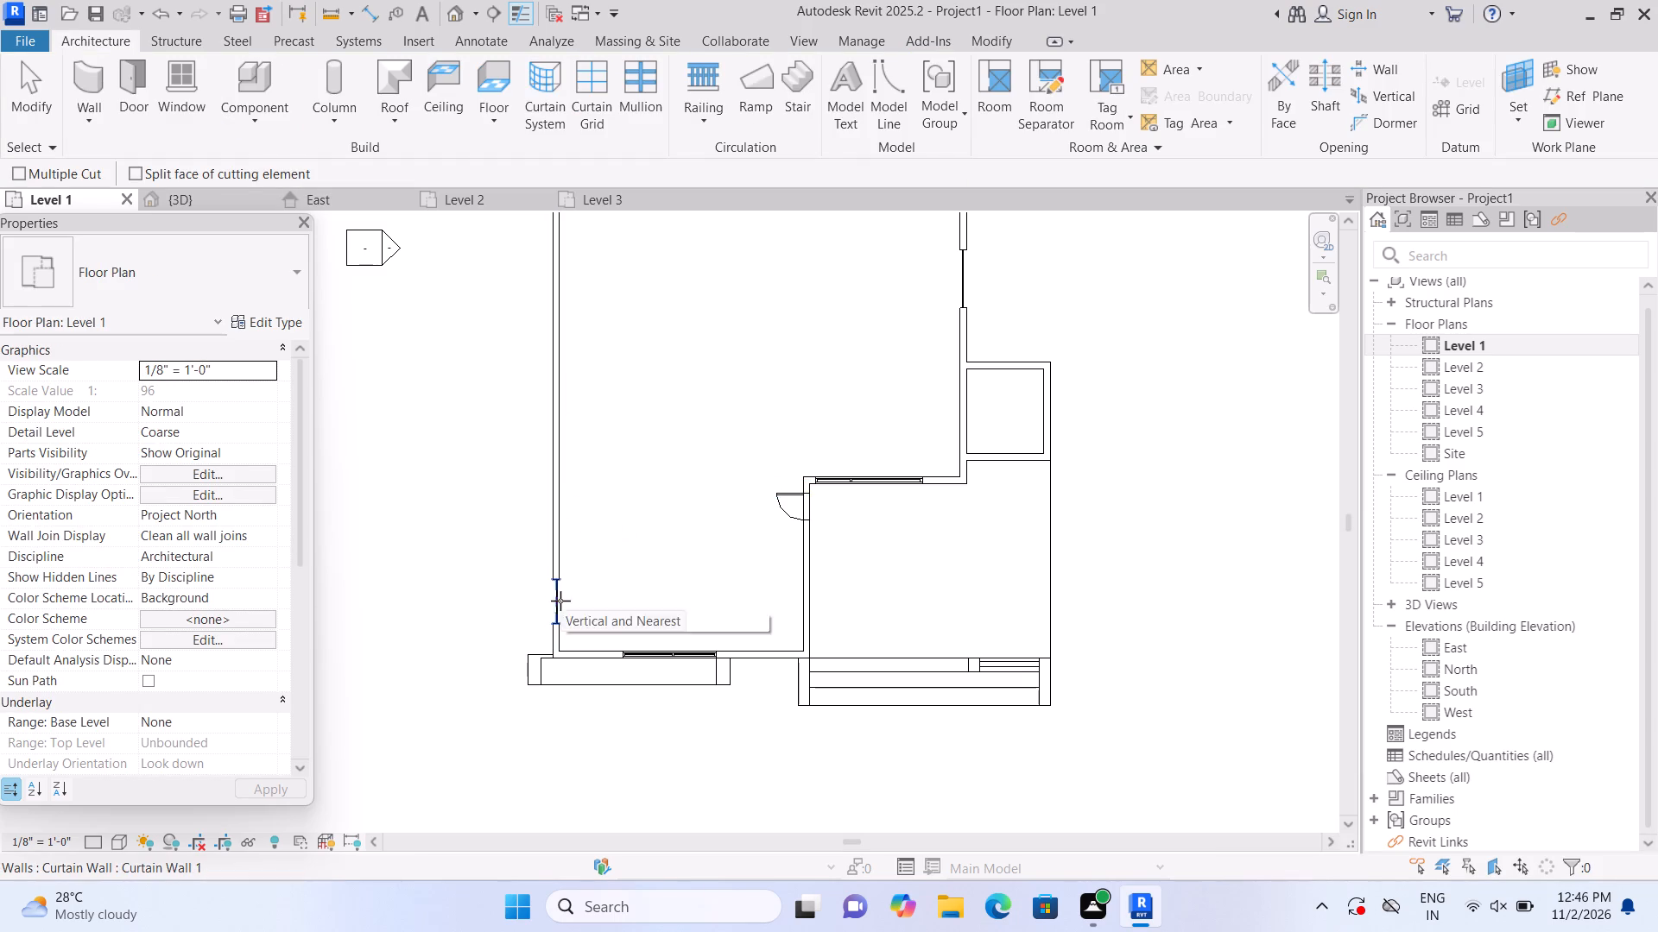
Draw a Curtain Wall 1 segment about 8' 6" long in the west wall, about 11' 9" from the rear wall, and cut it from the host wall.
middle_click_drag(616, 487, 636, 565)
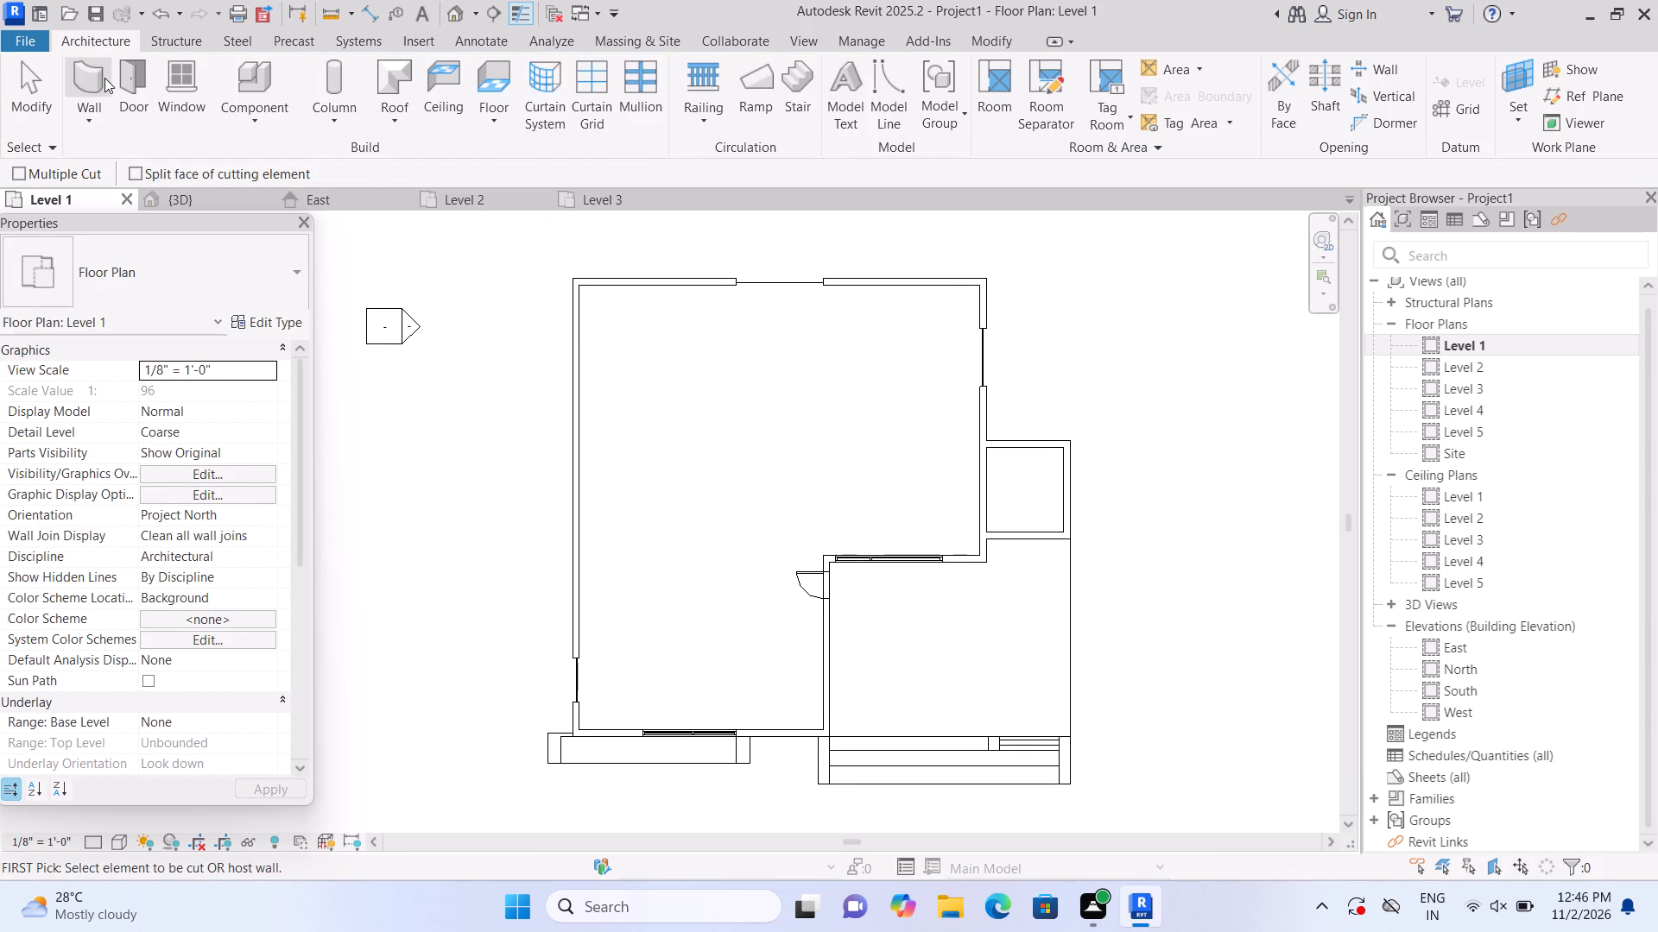
left_click(104, 78)
left_click(583, 388)
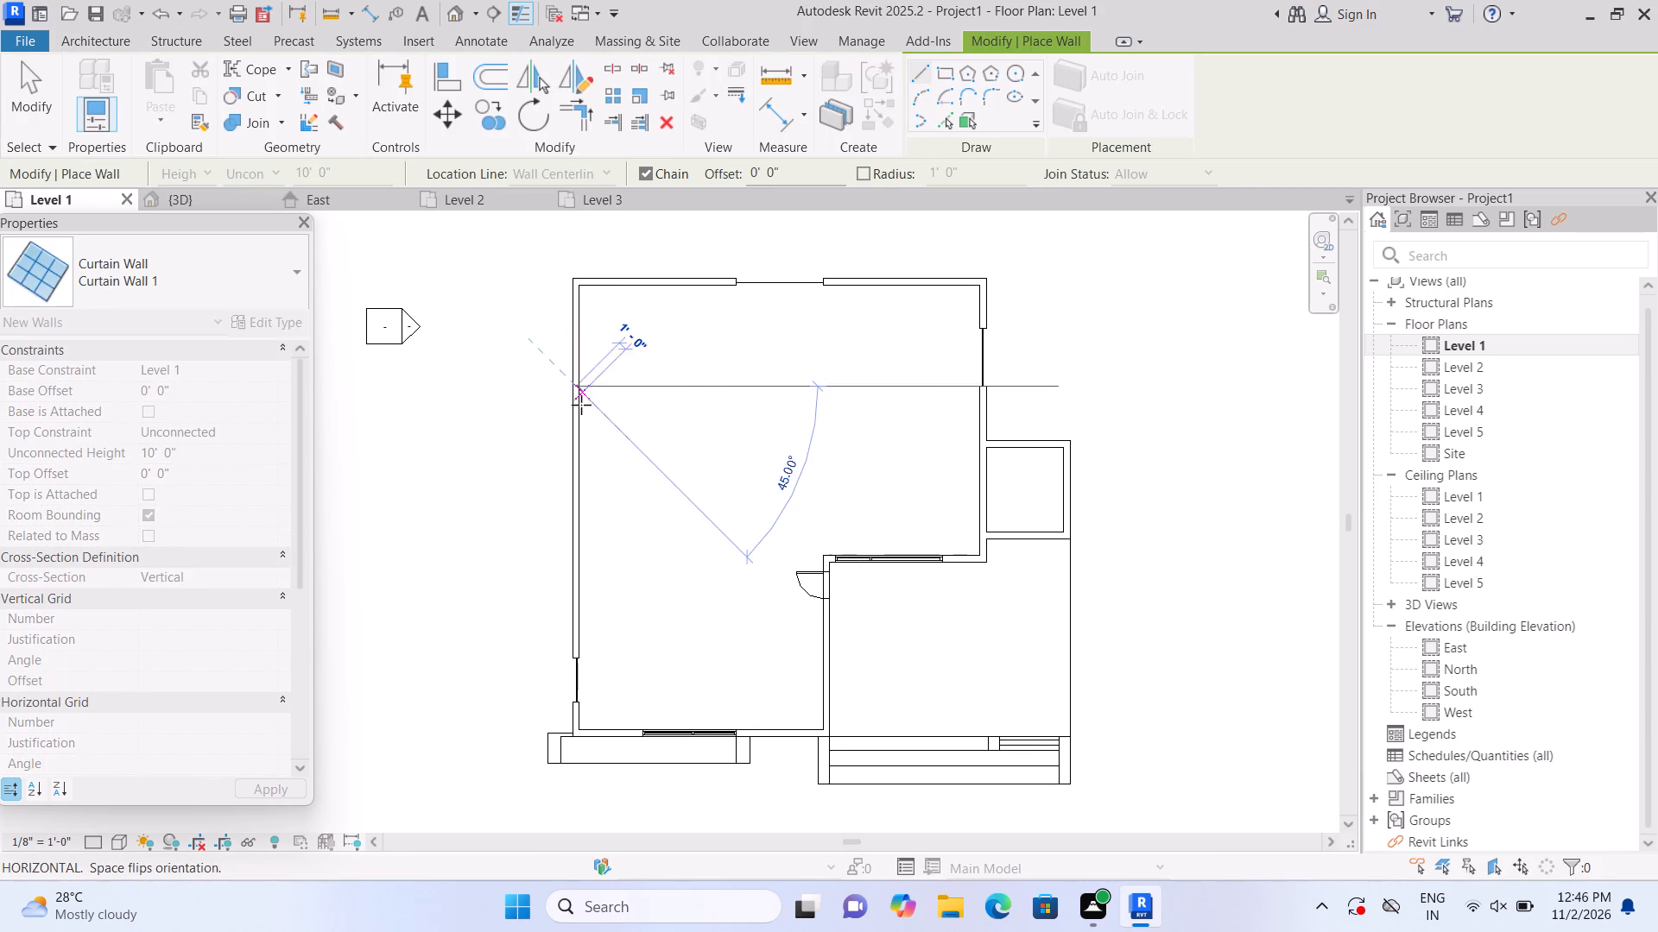
left_click(578, 460)
left_click(276, 97)
left_click(285, 136)
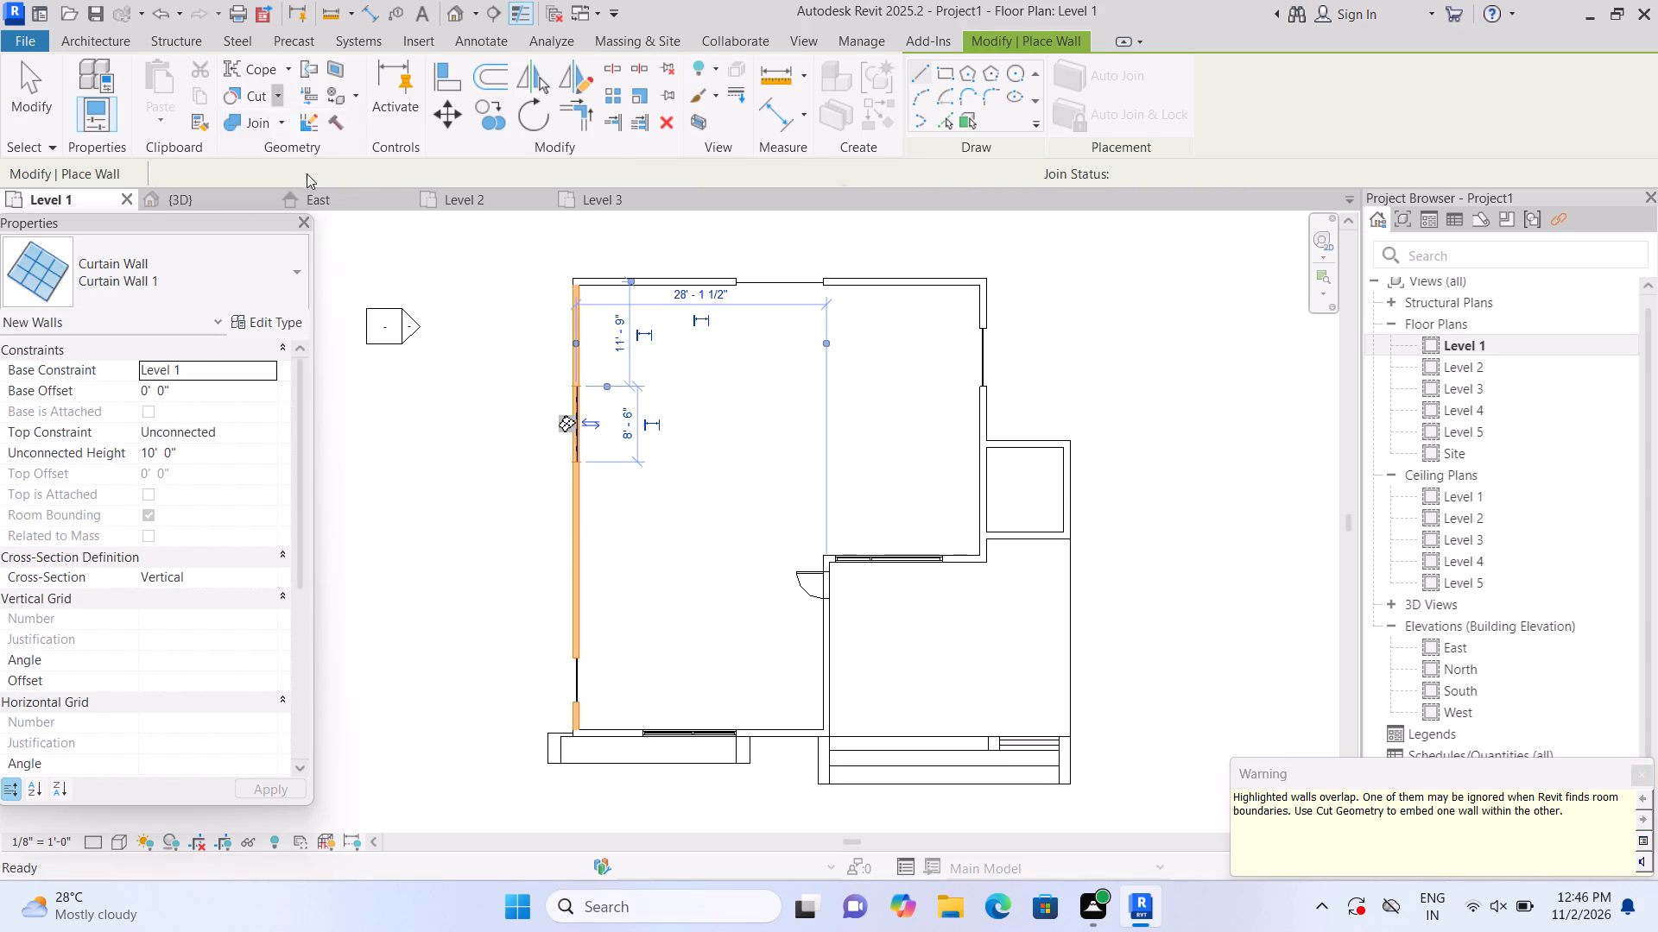
left_click(579, 355)
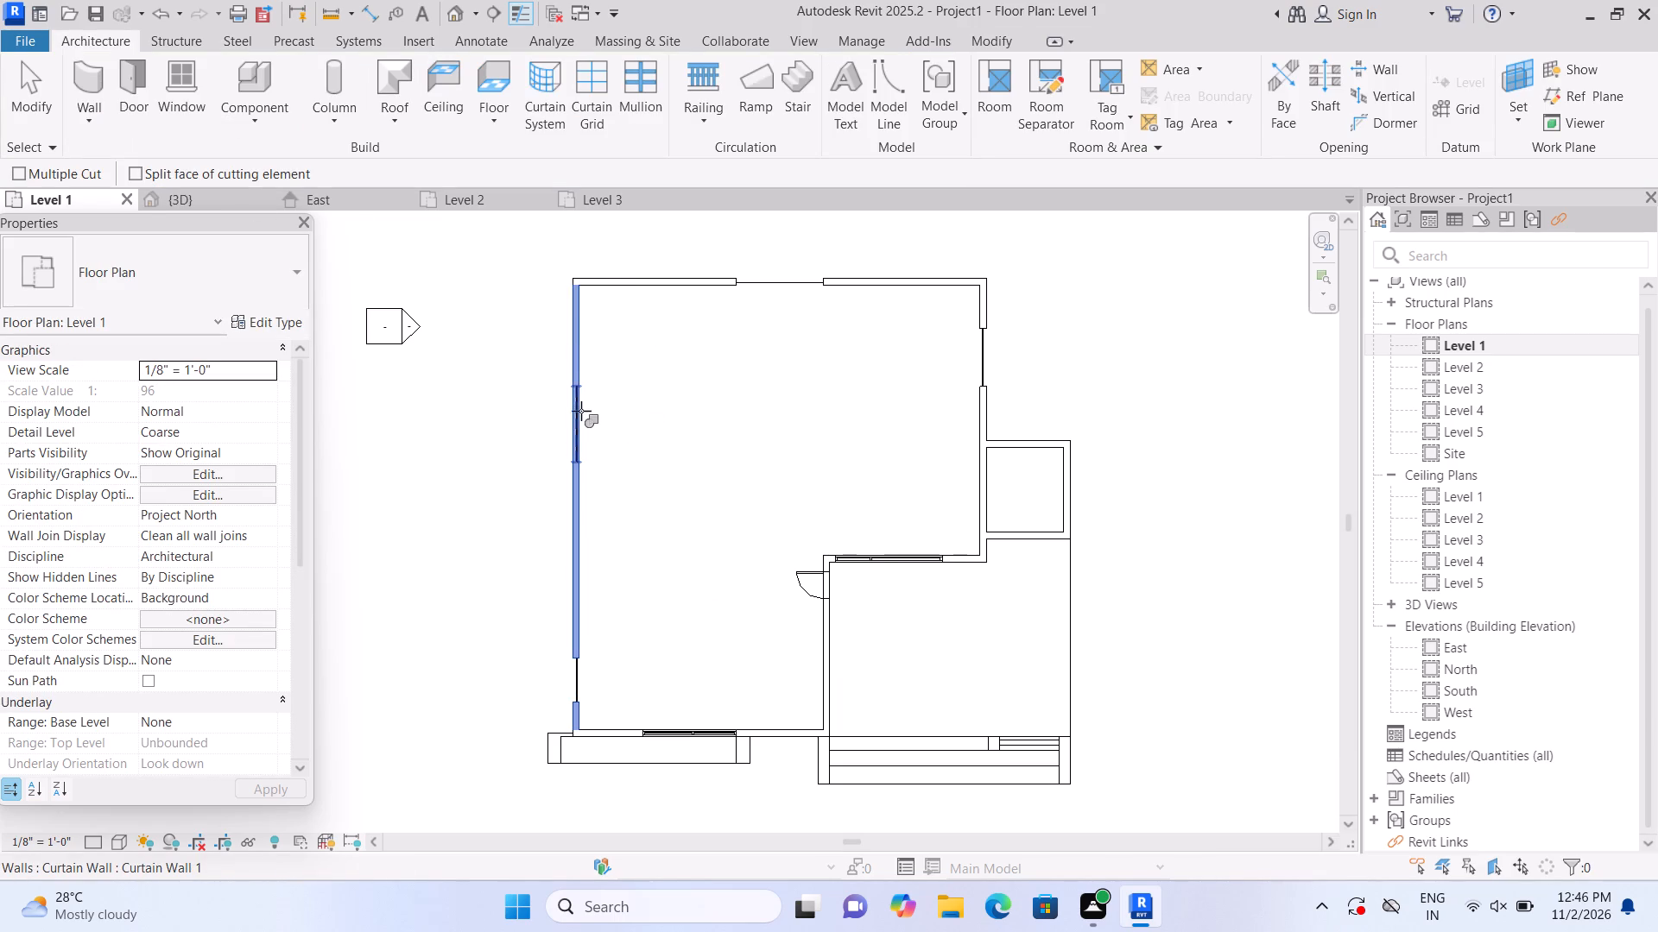
left_click(581, 411)
In the 3D view, reshape the east wall's Level 1 curtain wall to a base offset of about 3' 5" and height of about 4' 3".
scroll(553, 417, "down", 3)
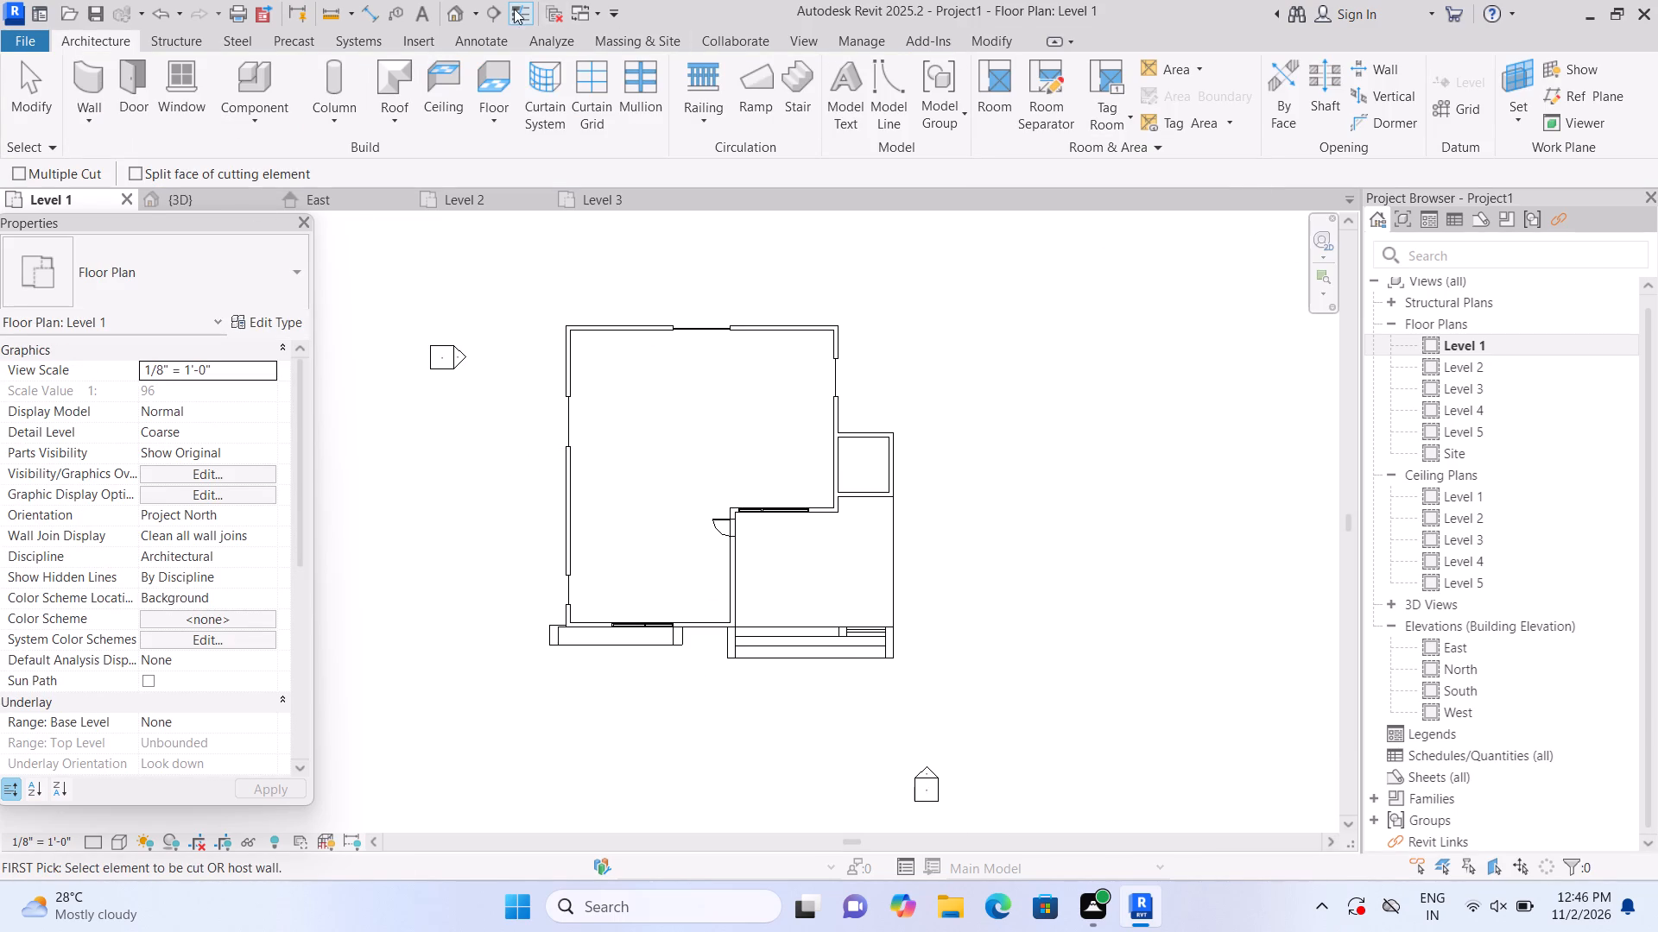
left_click(448, 17)
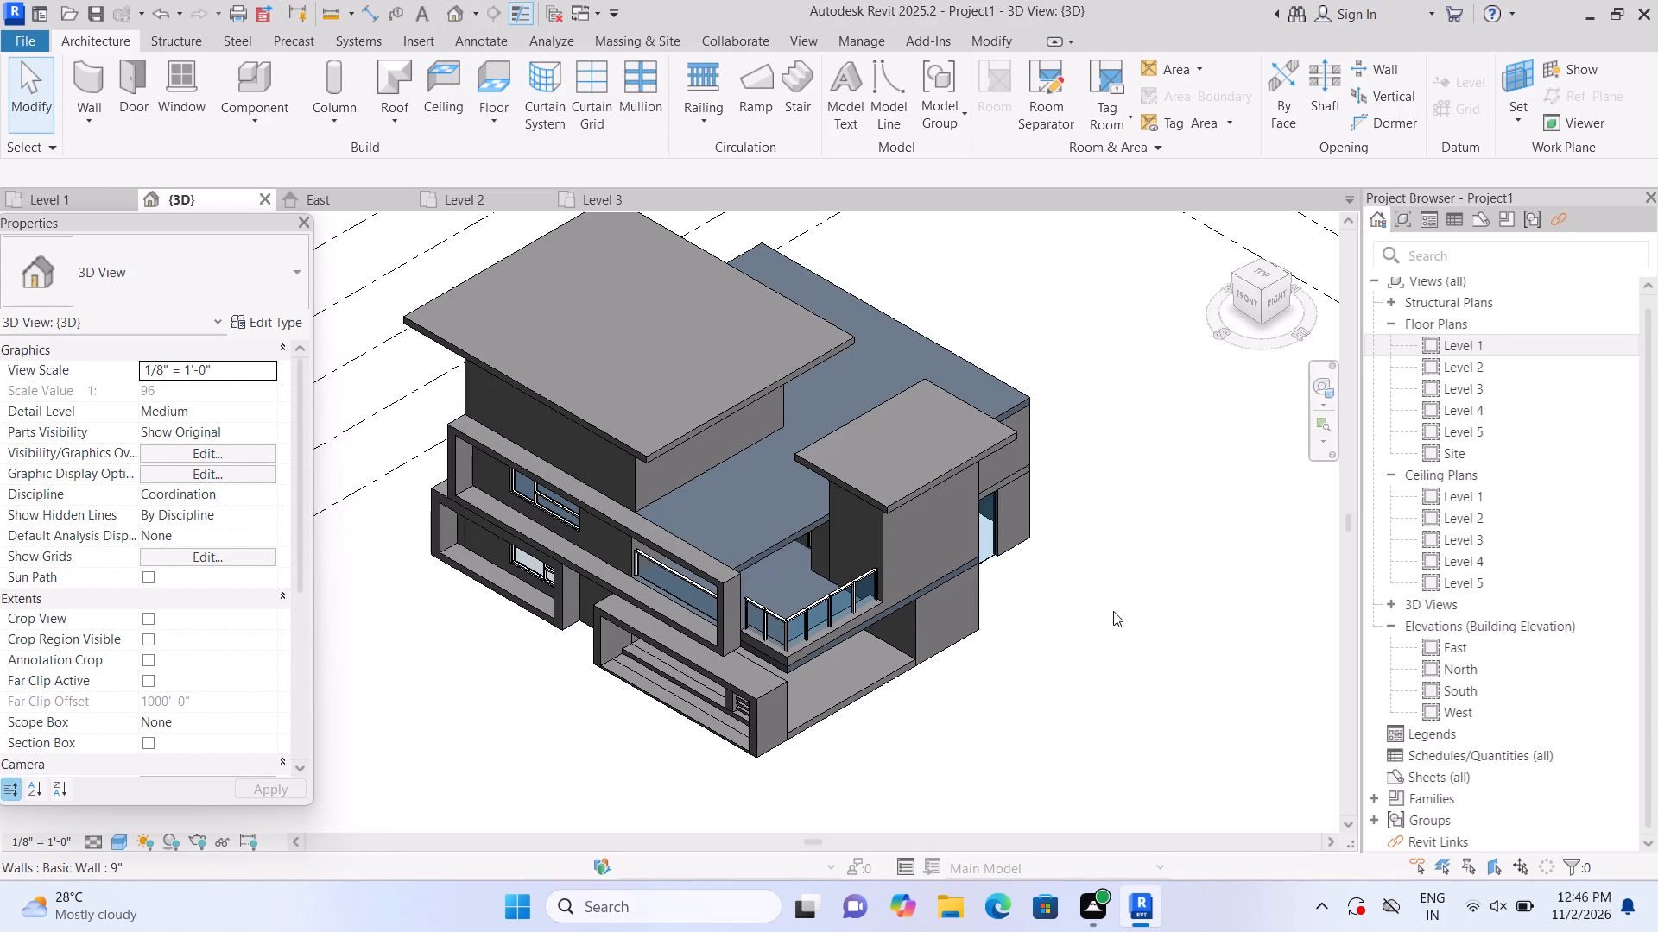
middle_click_drag(1141, 619, 1000, 613, "shift")
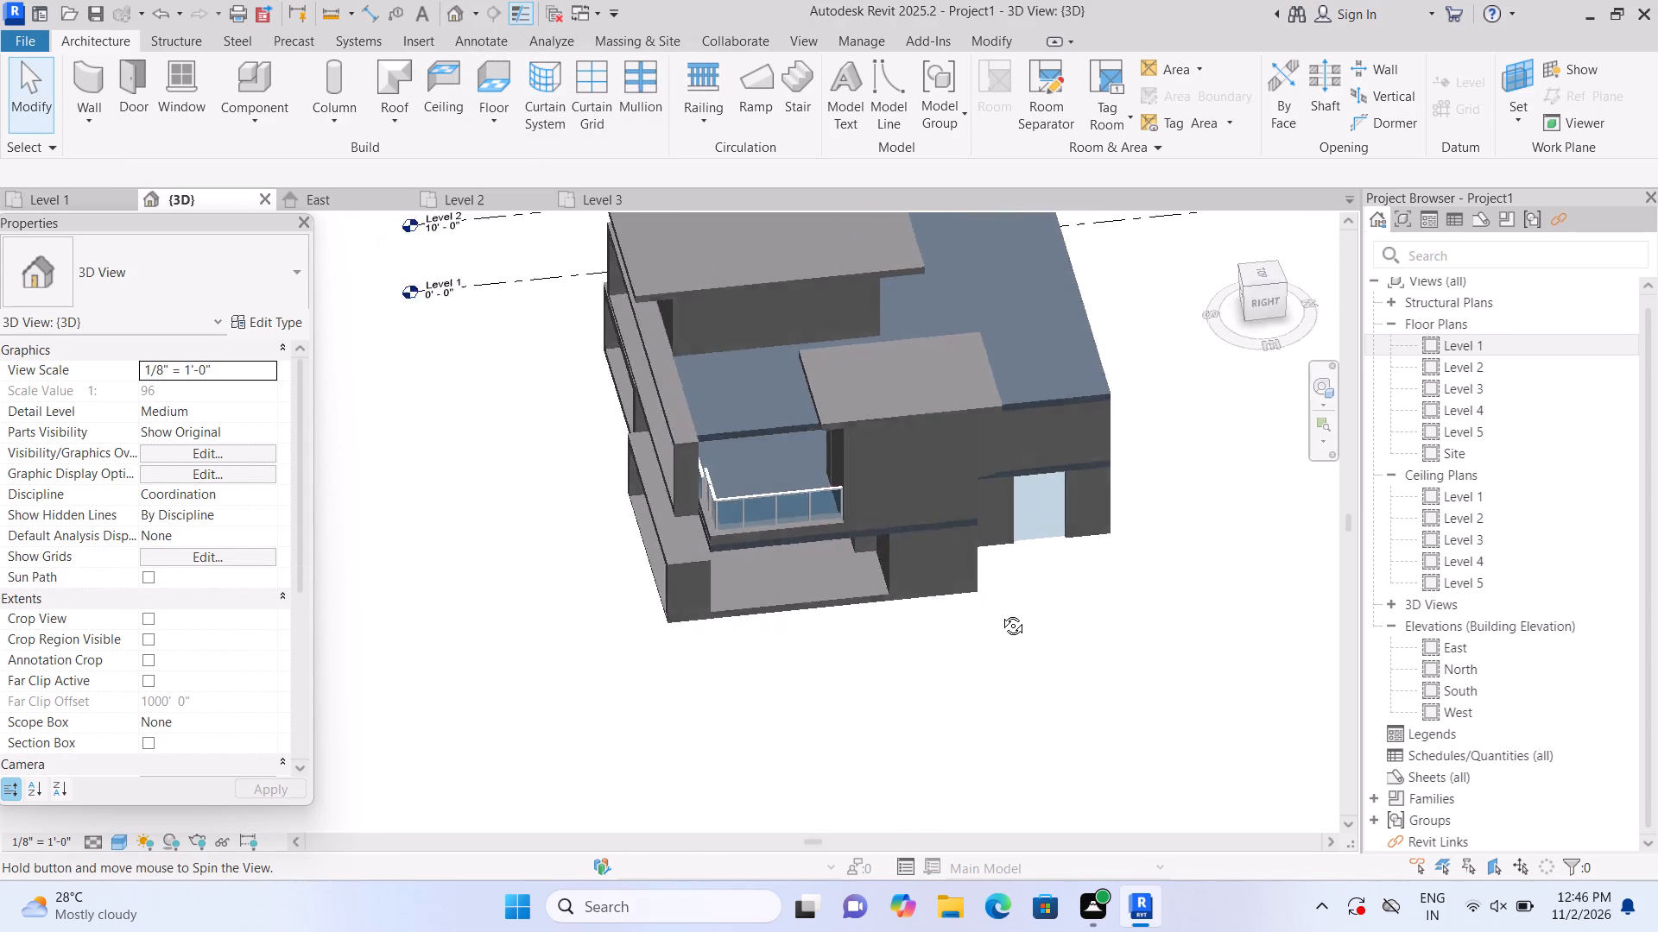
middle_click_drag(1000, 613, 968, 445, "shift")
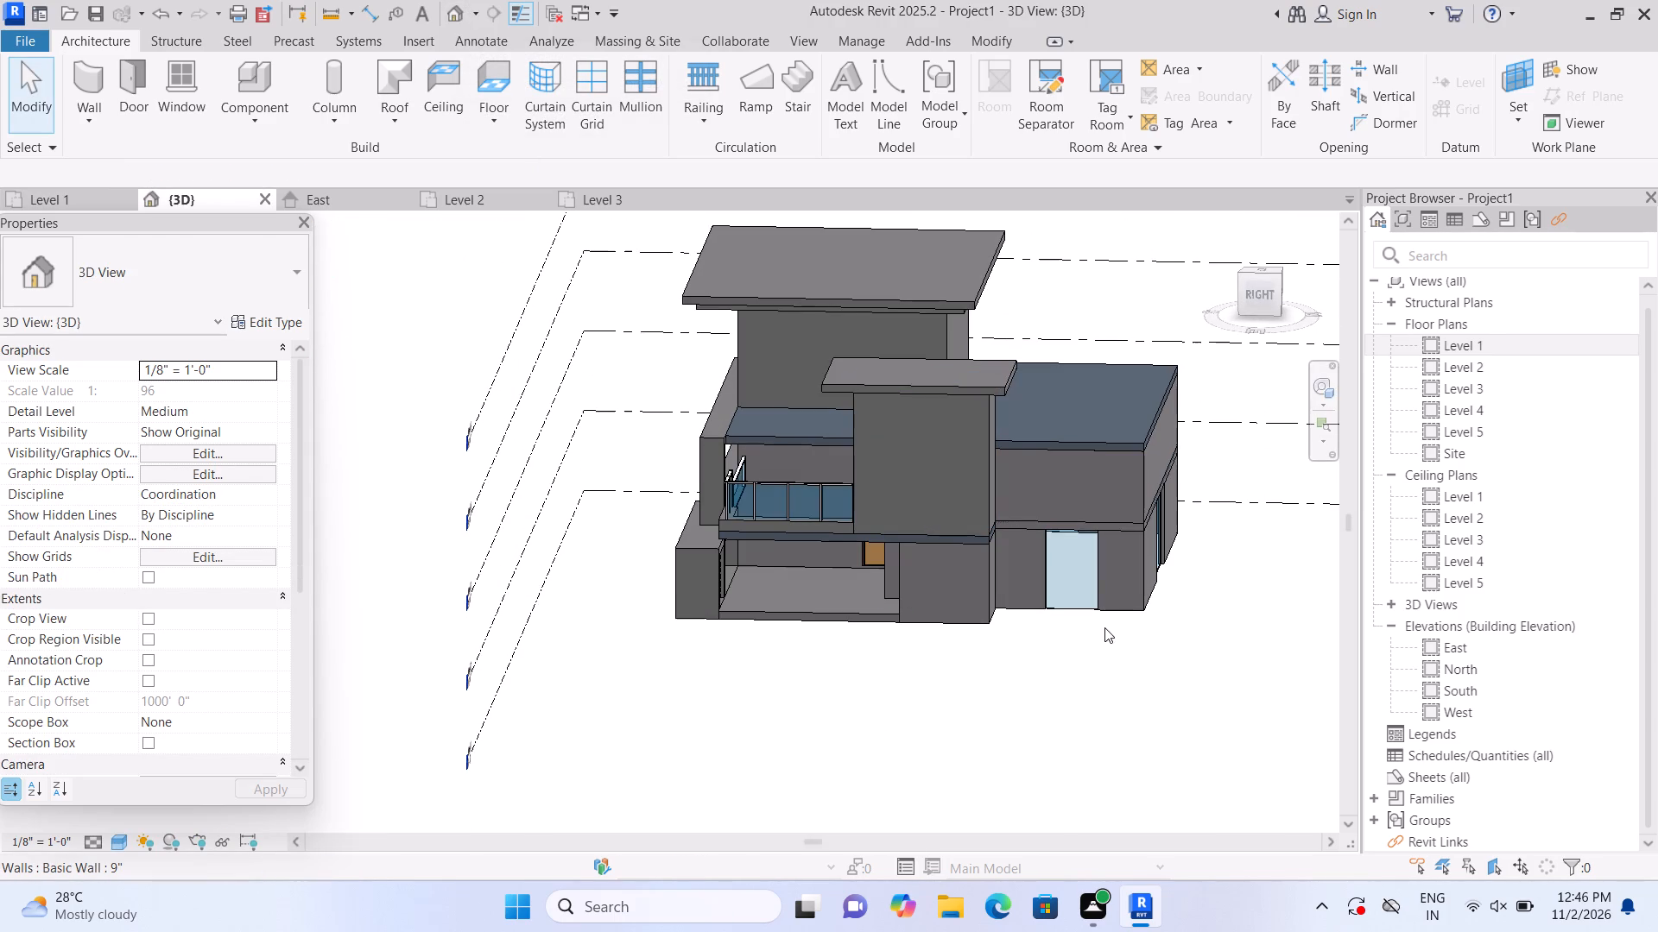
middle_click_drag(1147, 662, 1032, 668, "shift")
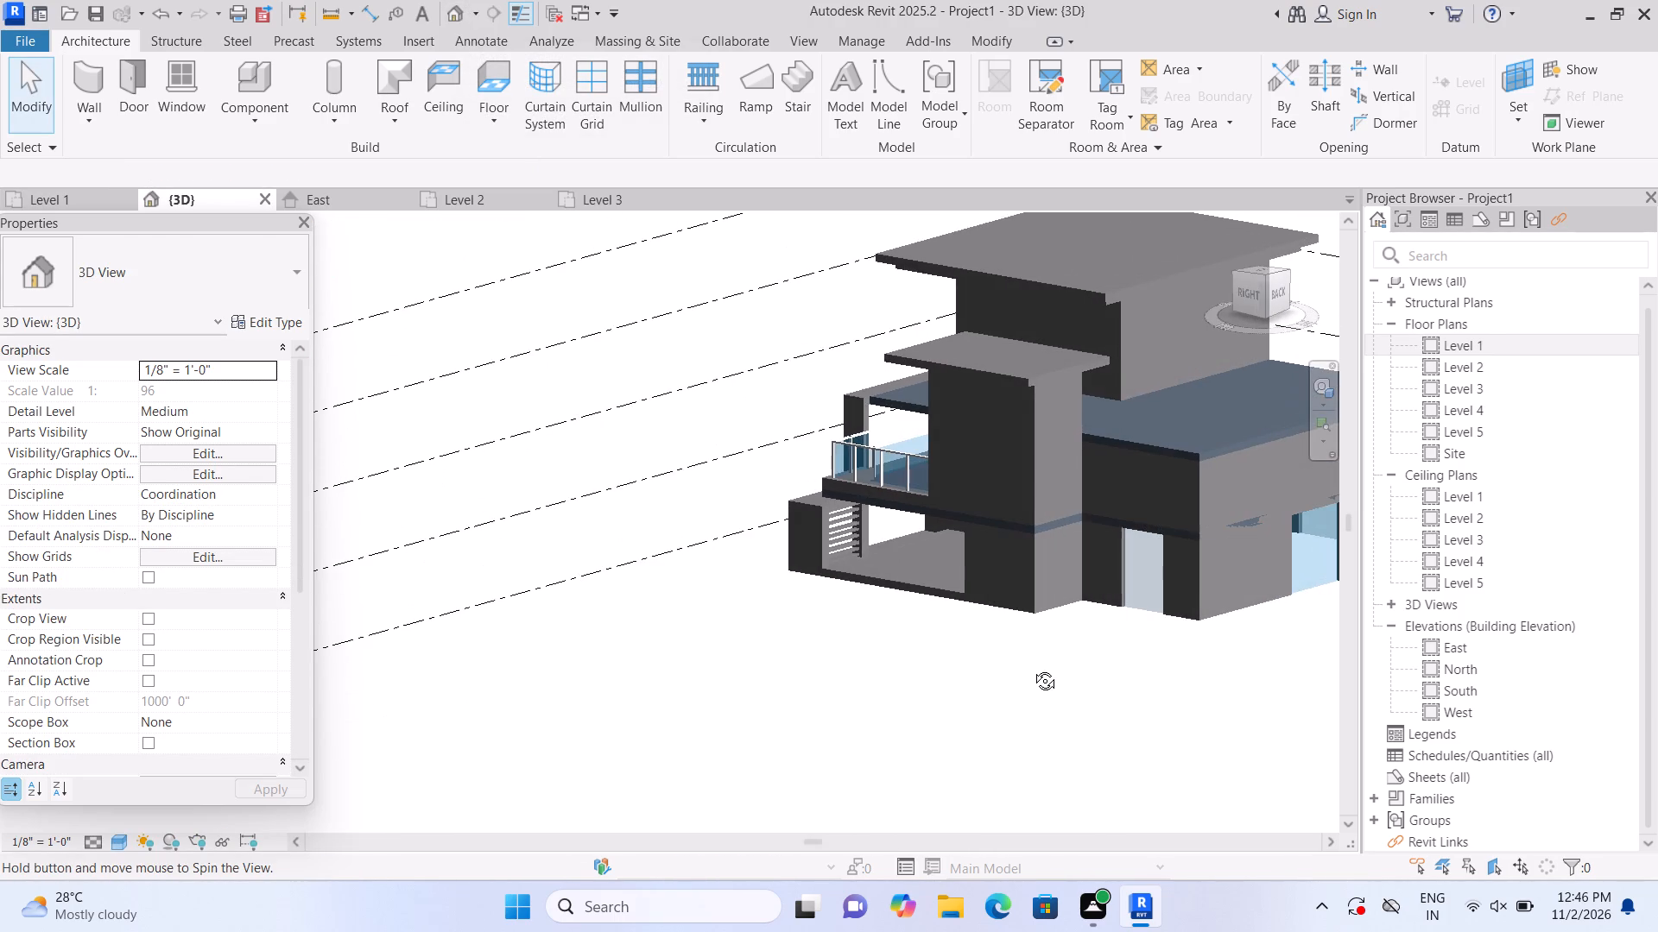
middle_click_drag(1032, 668, 1269, 655, "shift")
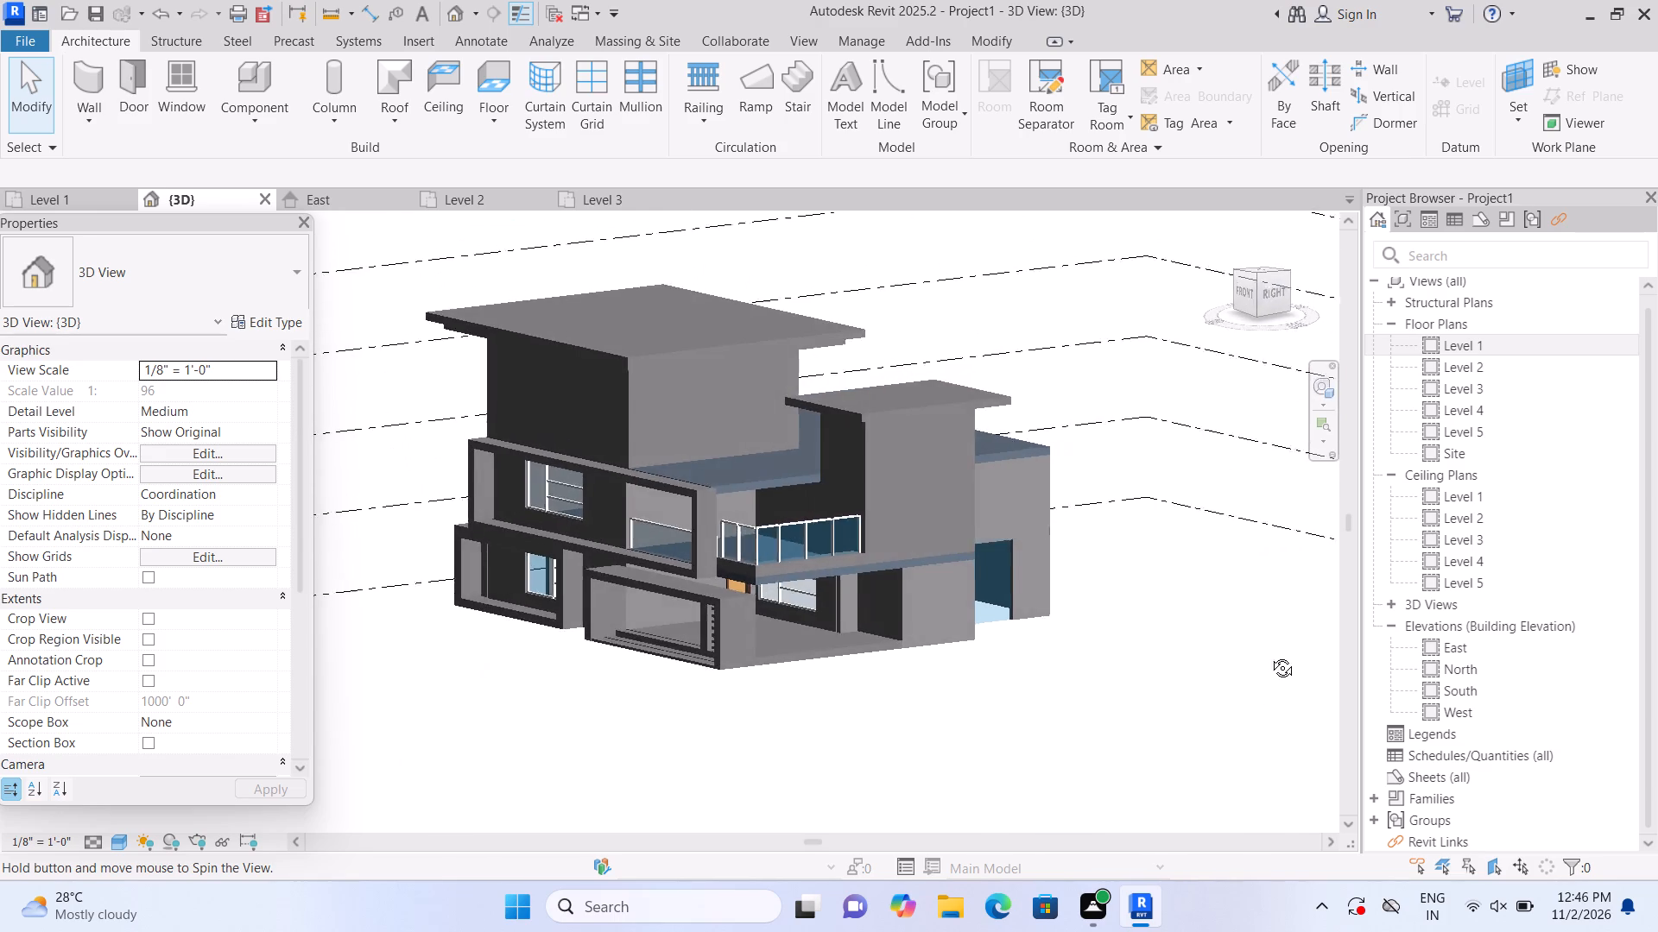
middle_click_drag(1269, 655, 1127, 670, "shift")
scroll(1113, 612, "up", 4)
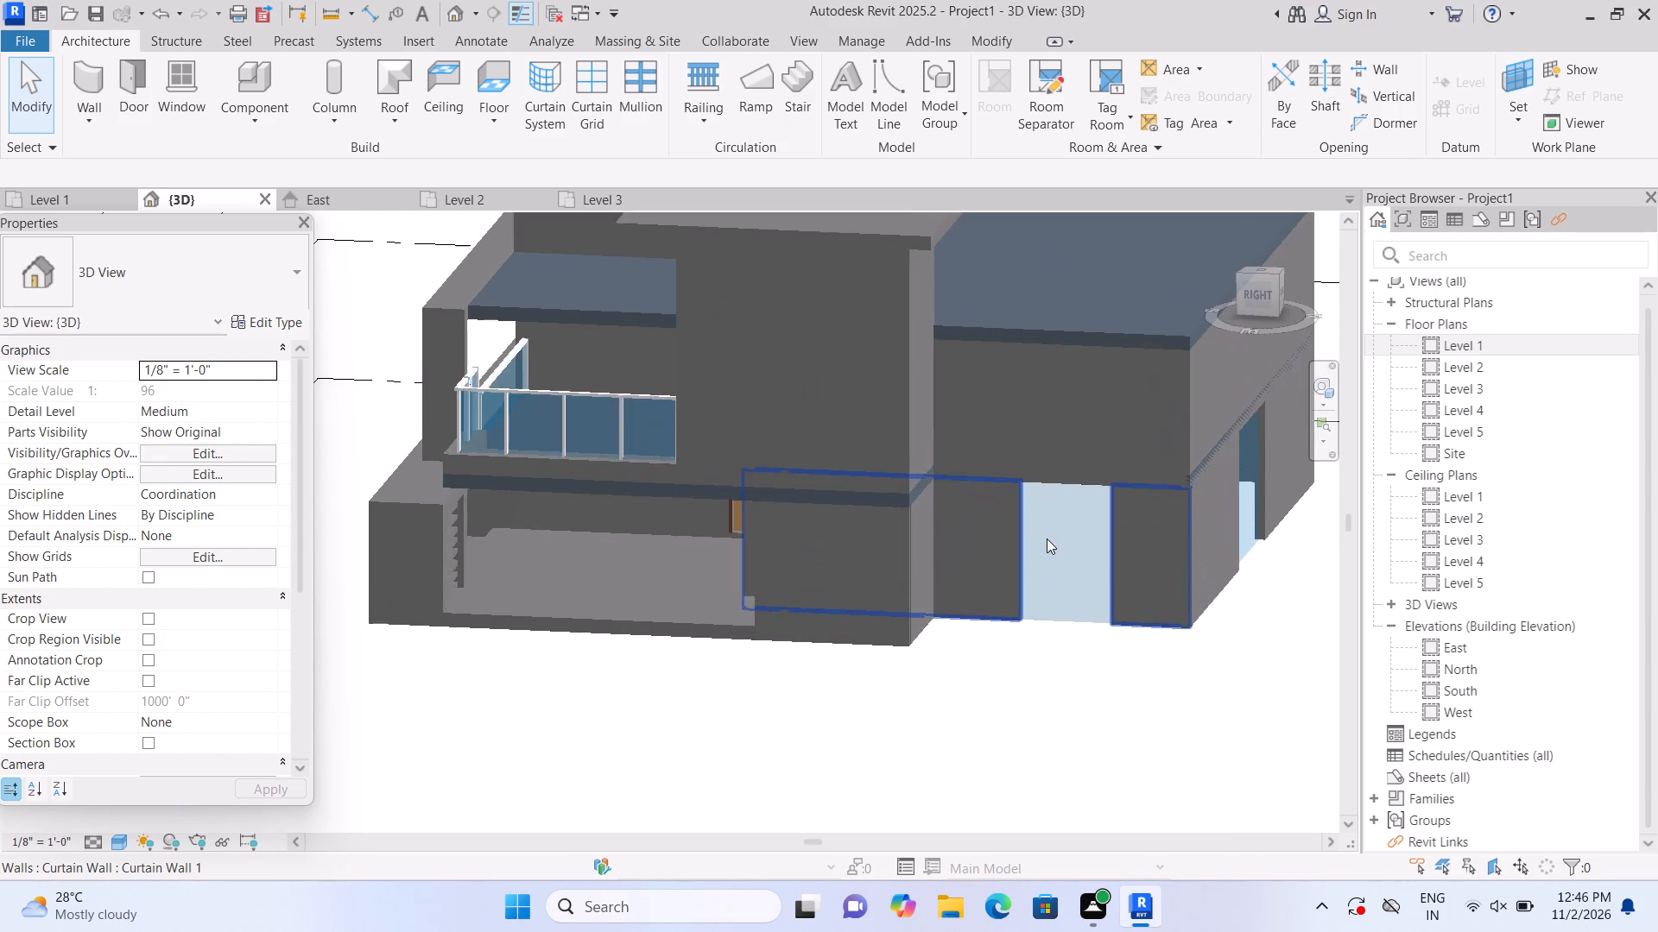
scroll(1047, 538, "up", 1)
left_click(1046, 538)
scroll(1111, 550, "up", 2)
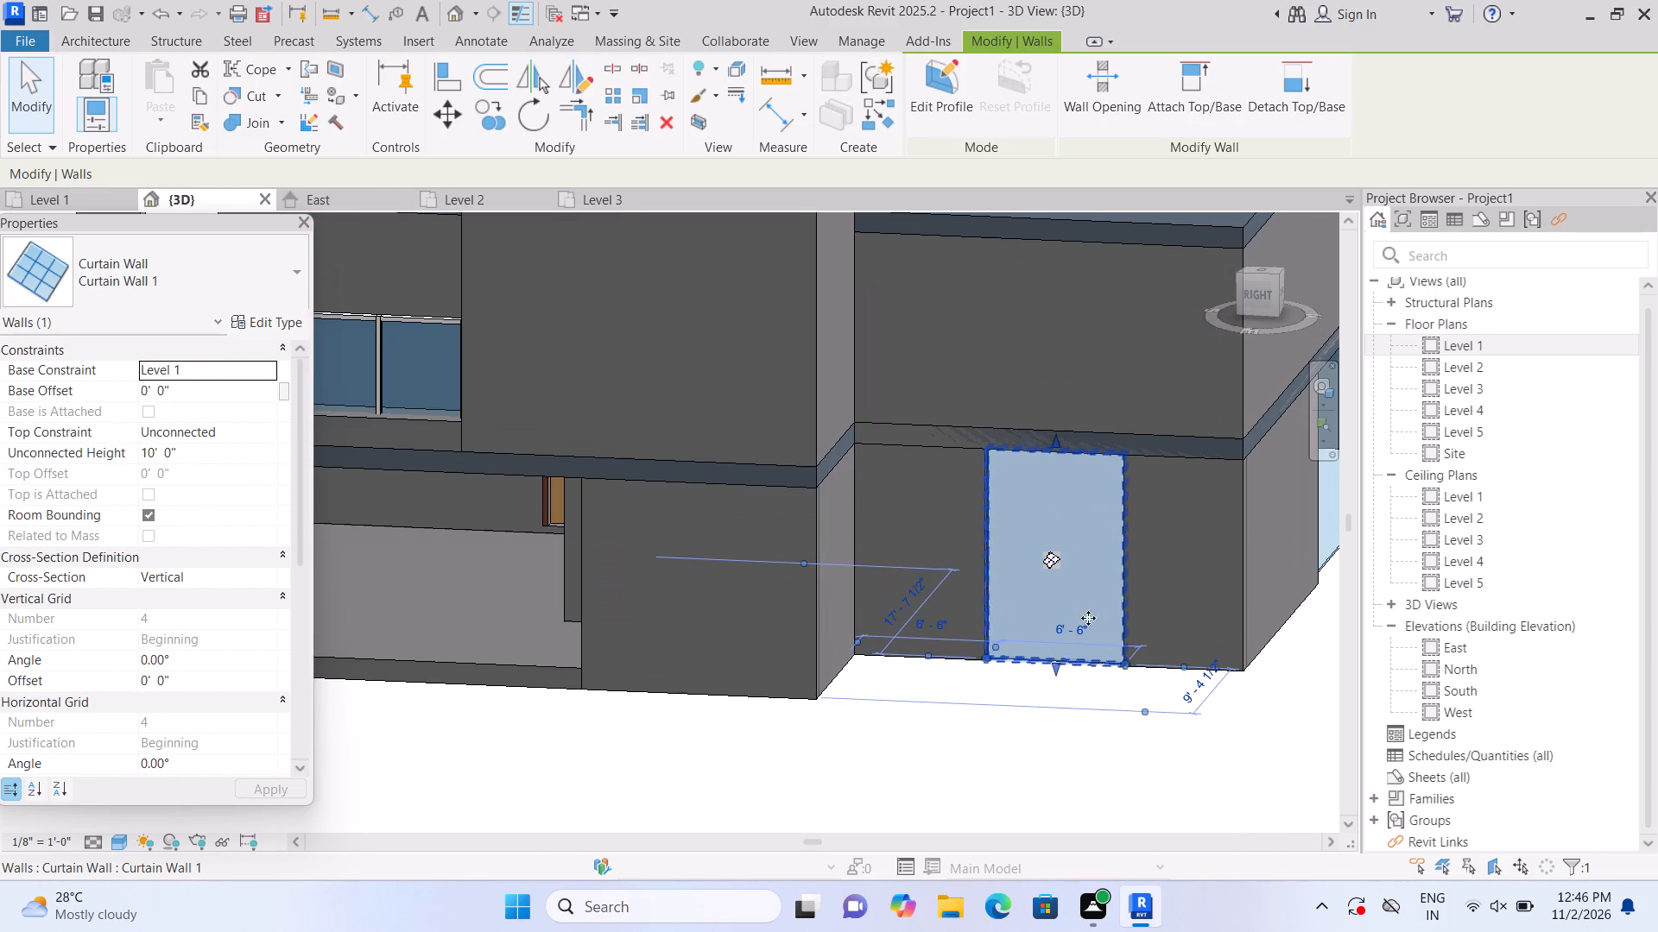
left_click_drag(1056, 668, 1068, 614)
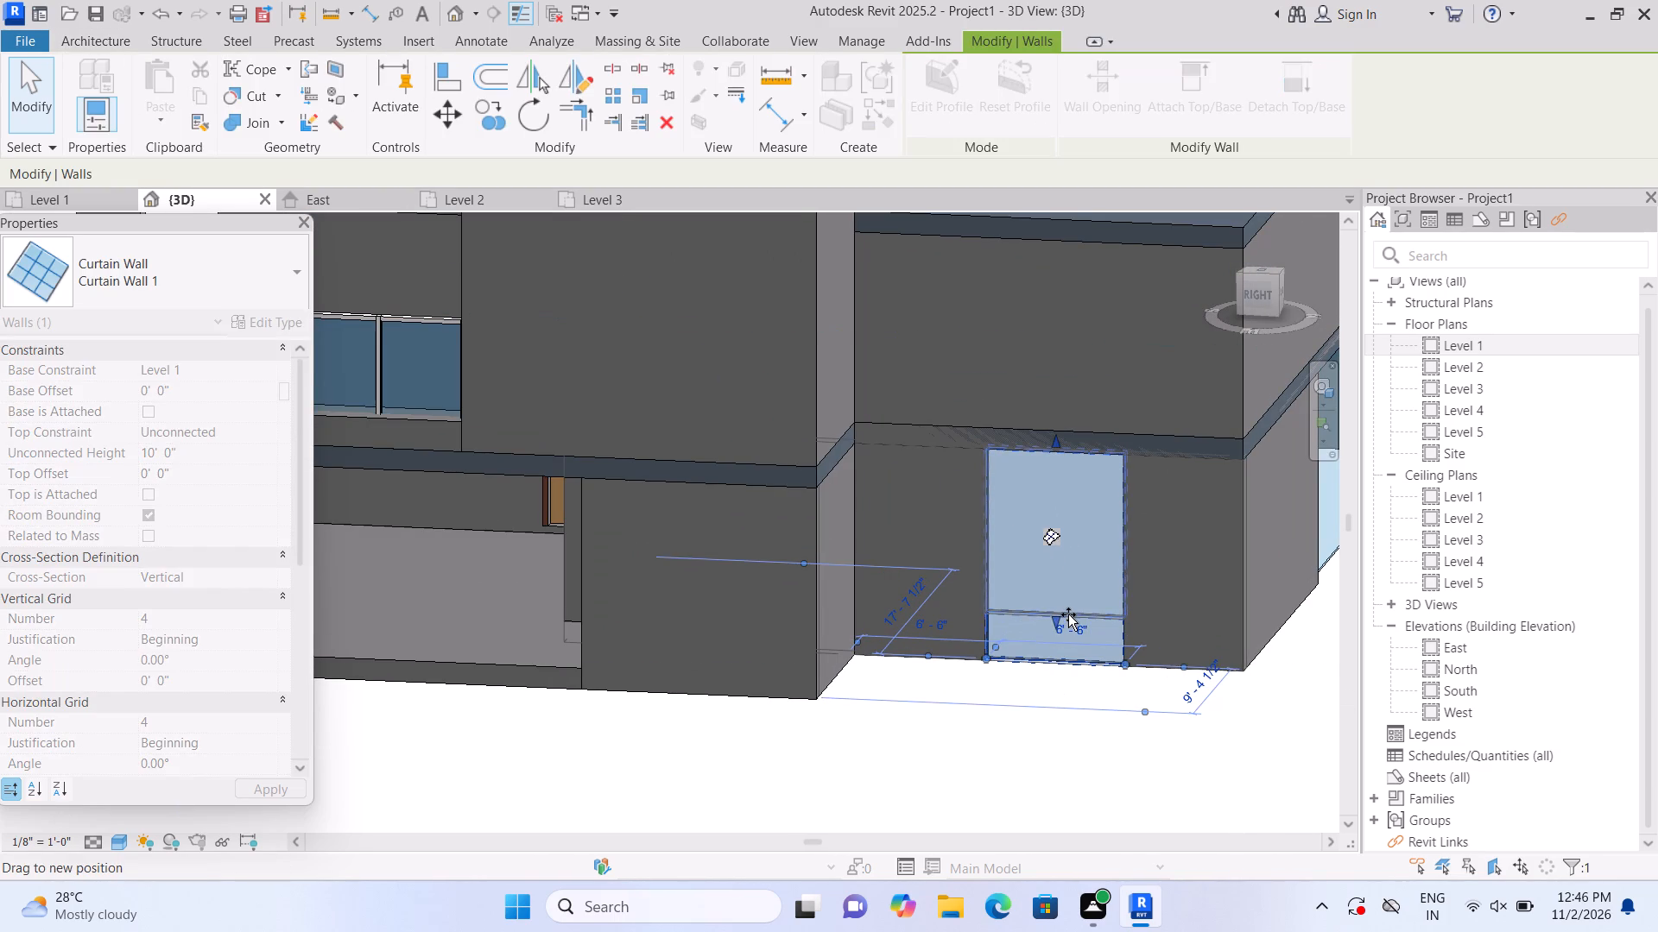
left_click_drag(1068, 614, 1077, 589)
scroll(1072, 507, "up", 1)
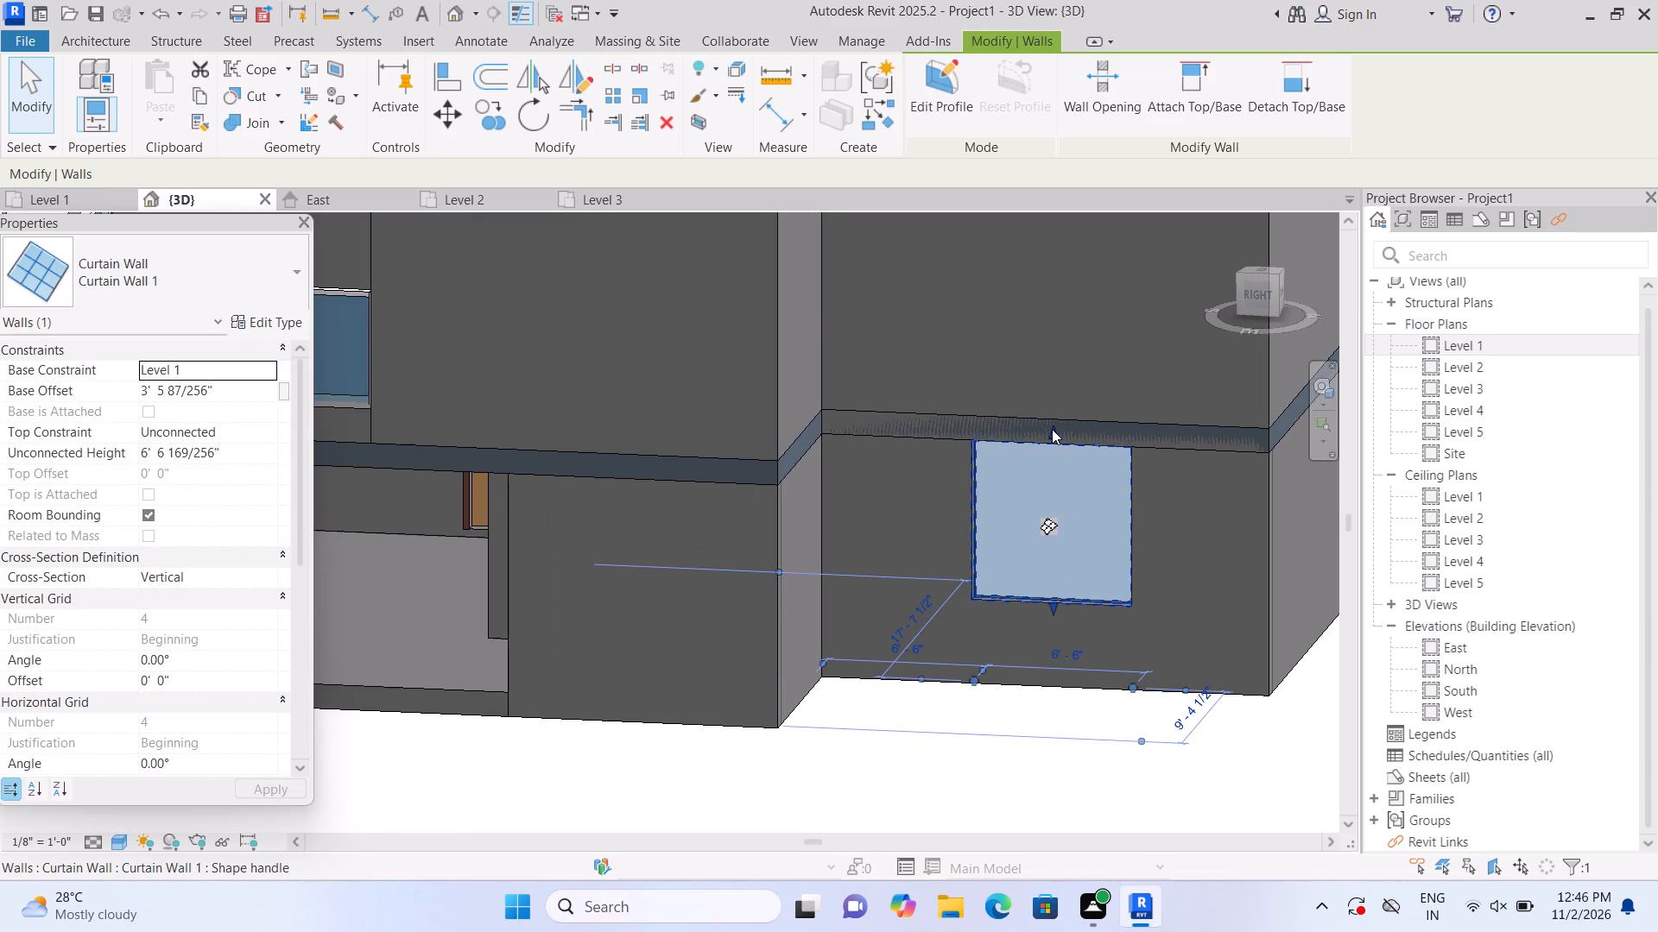
left_click_drag(1052, 429, 1051, 498)
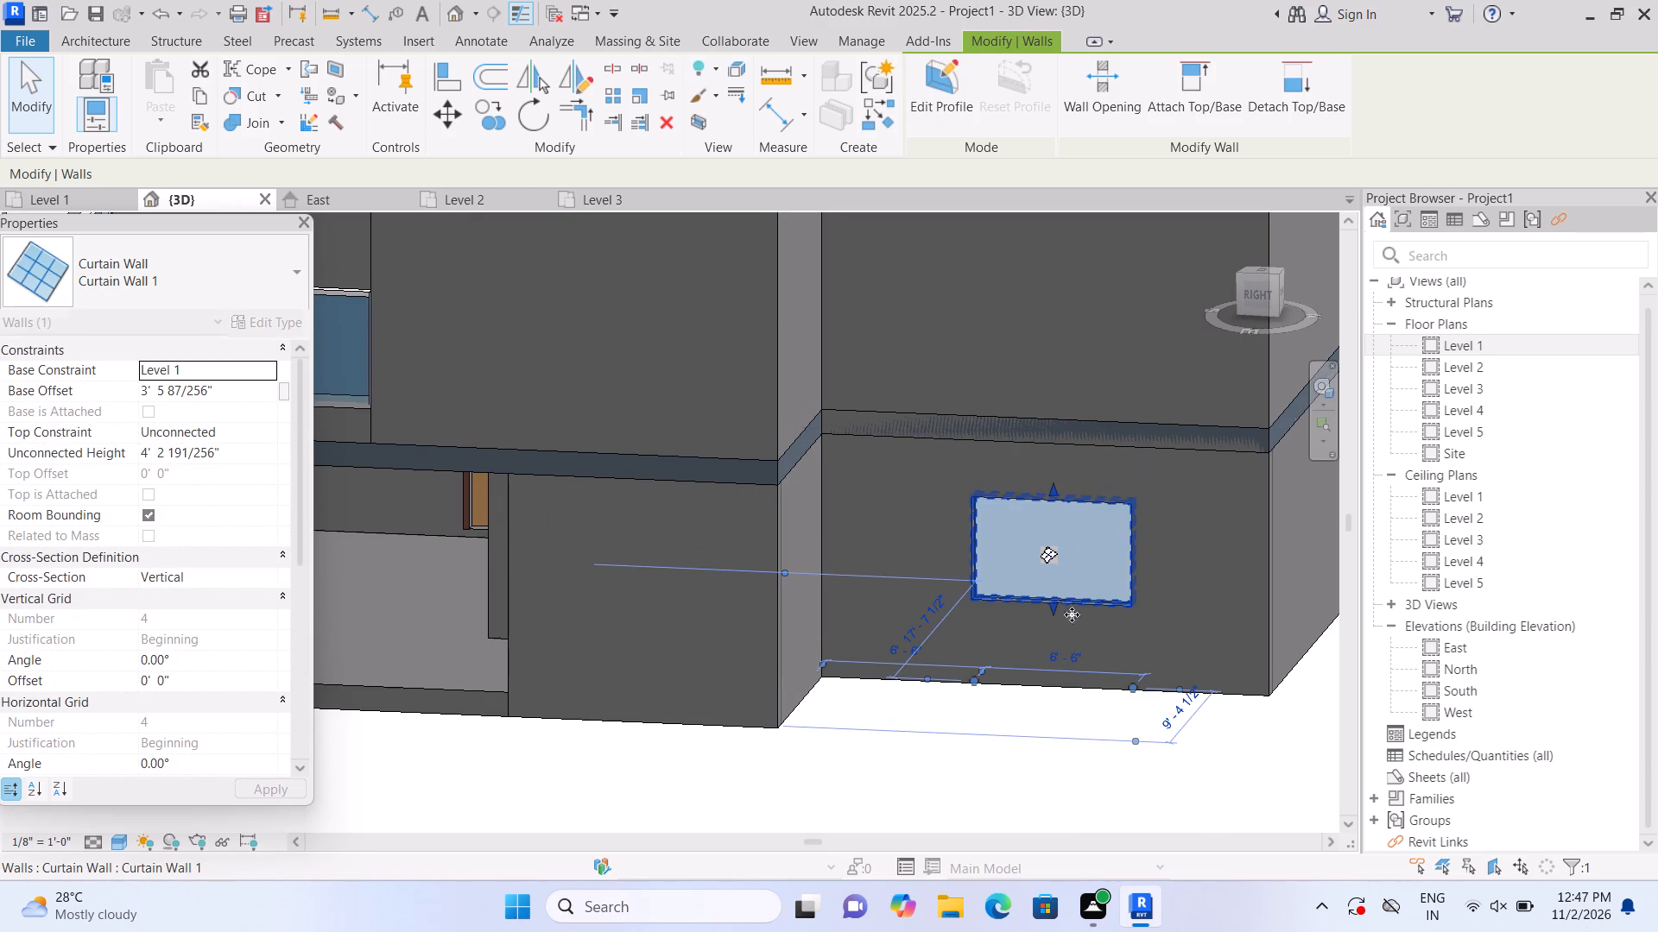
left_click(1046, 751)
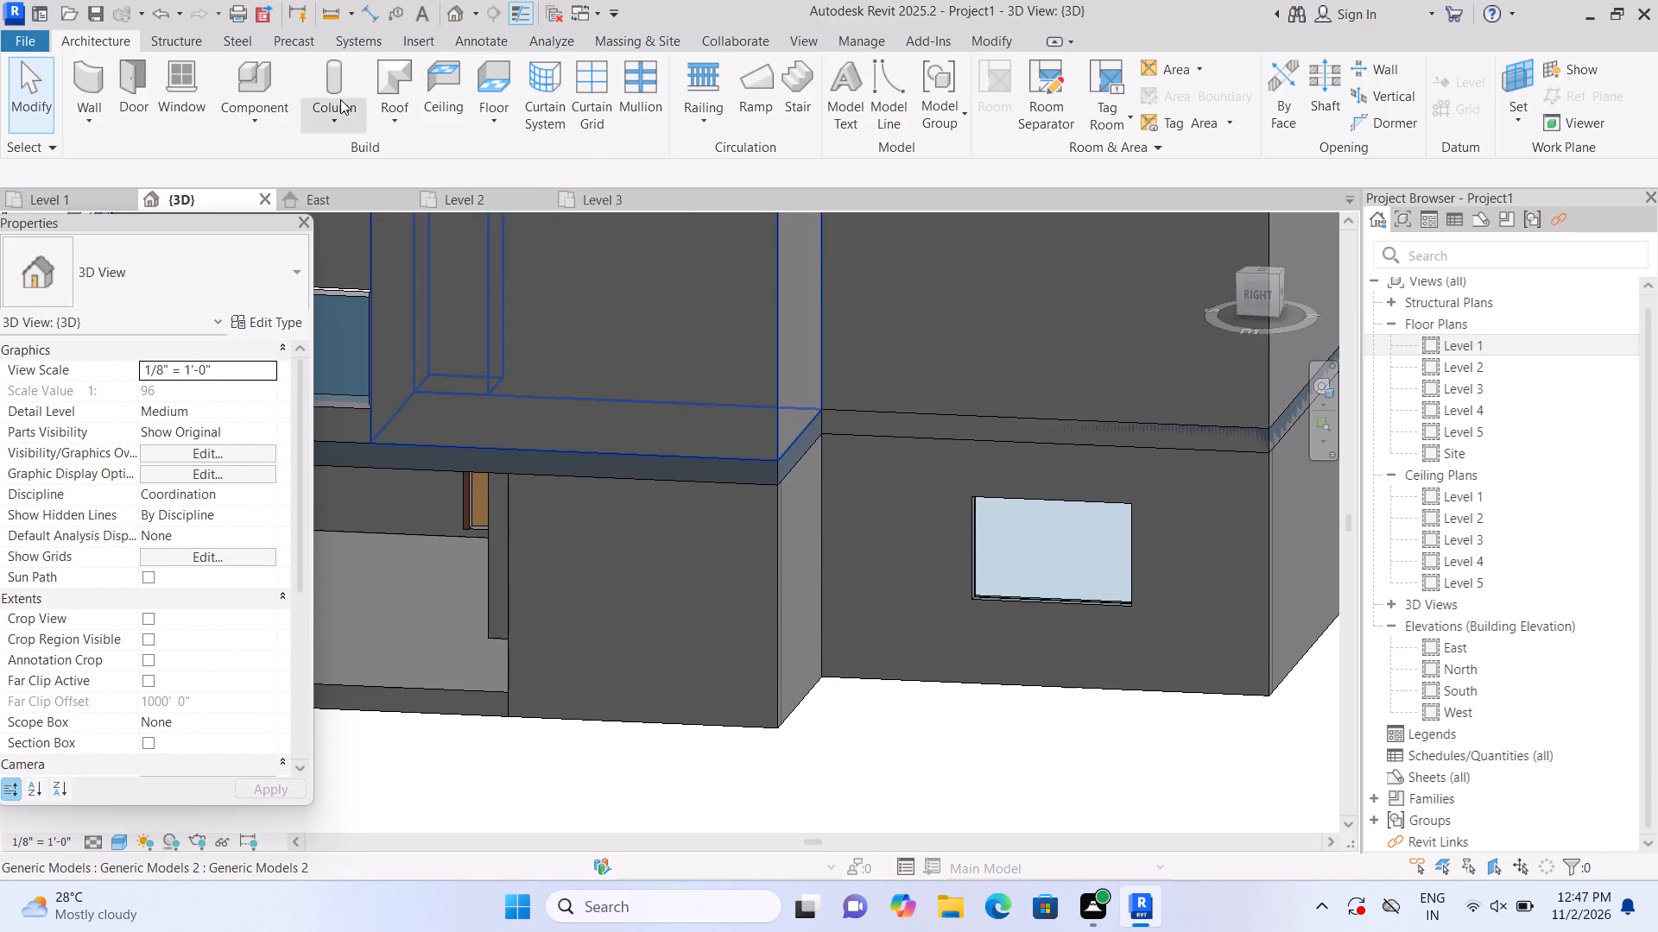
Add two vertical curtain grid lines to the east window, dividing it into three equal panels about 2' 2" wide.
left_click(643, 118)
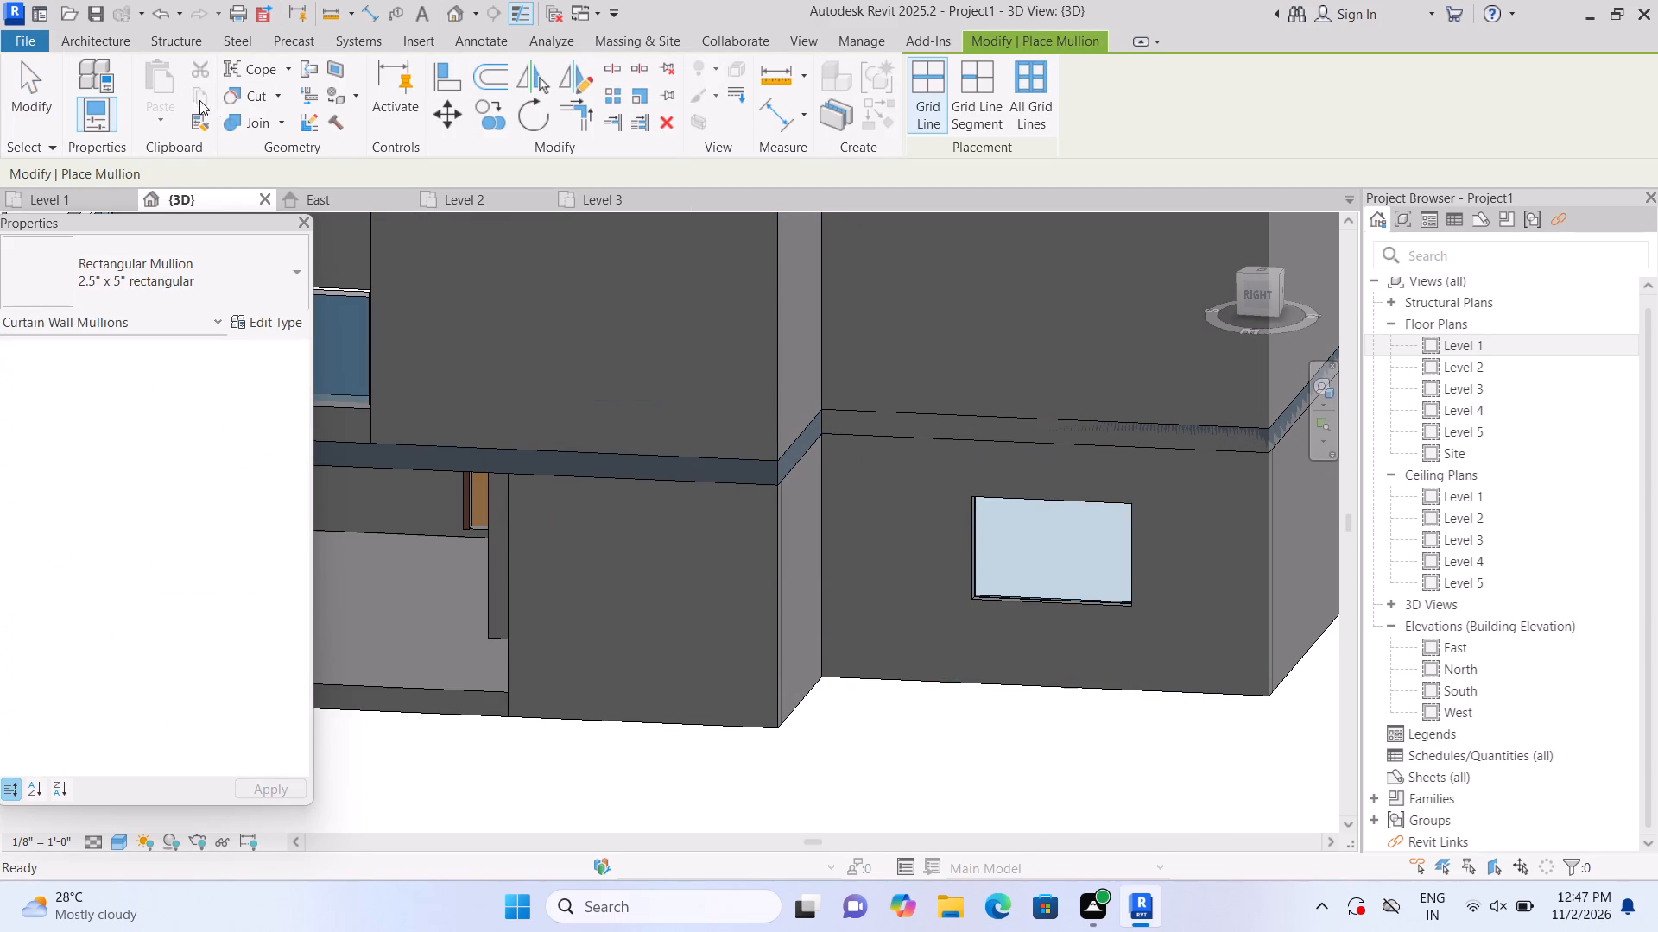
left_click(88, 47)
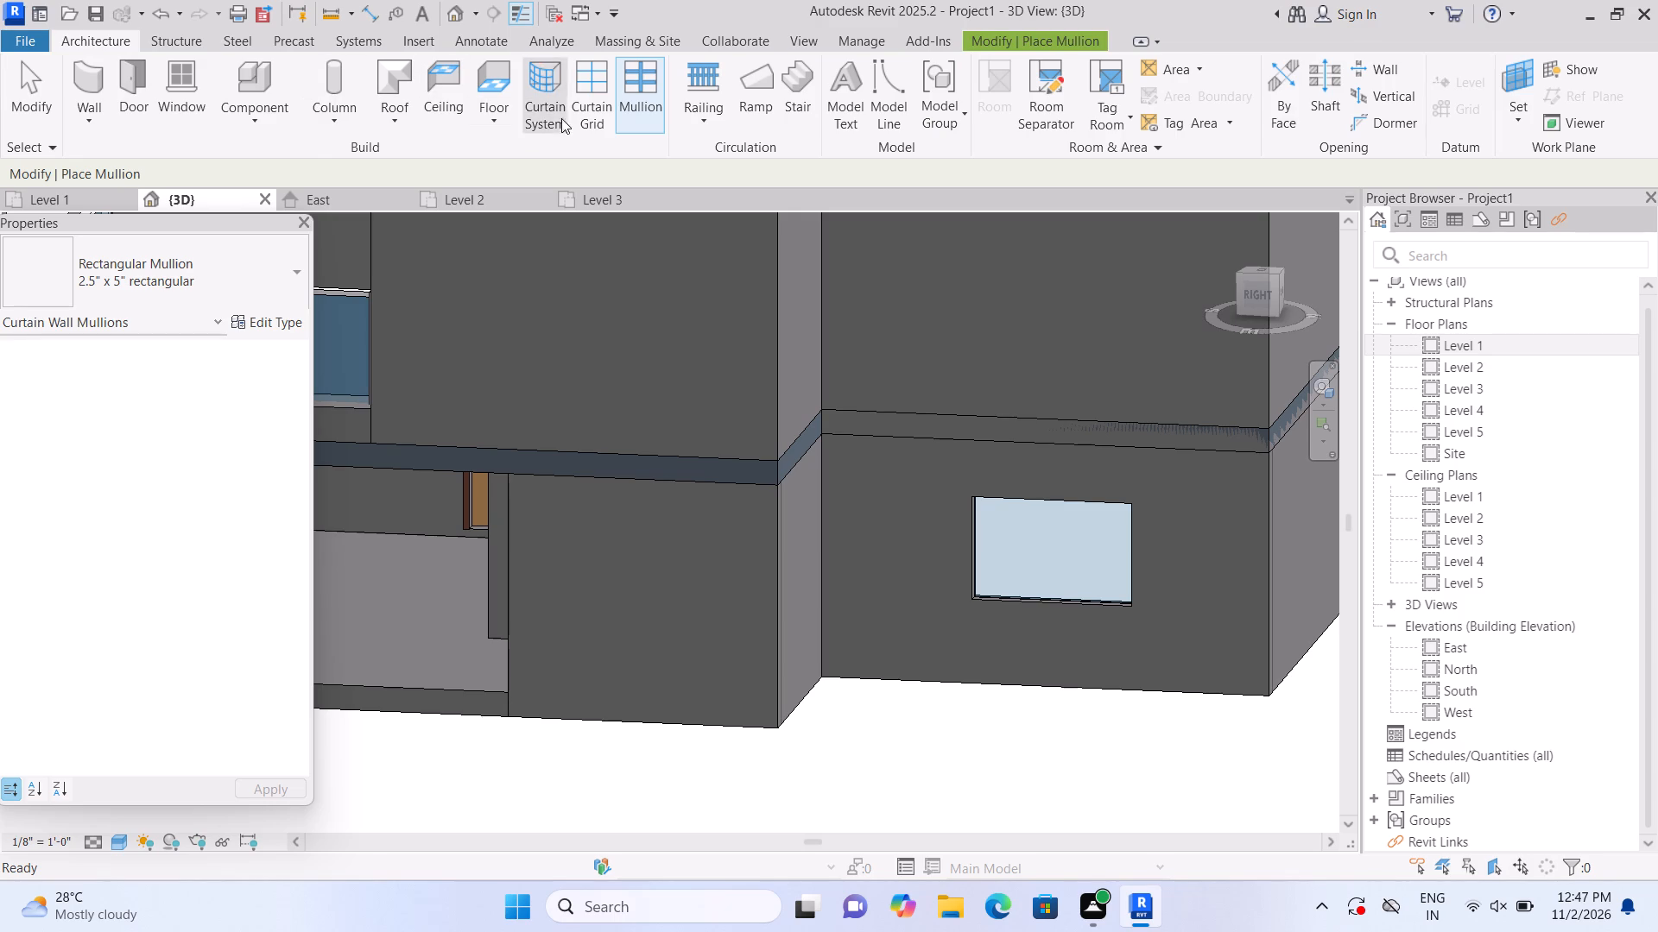
left_click(581, 115)
scroll(1032, 538, "up", 1)
left_click(1032, 538)
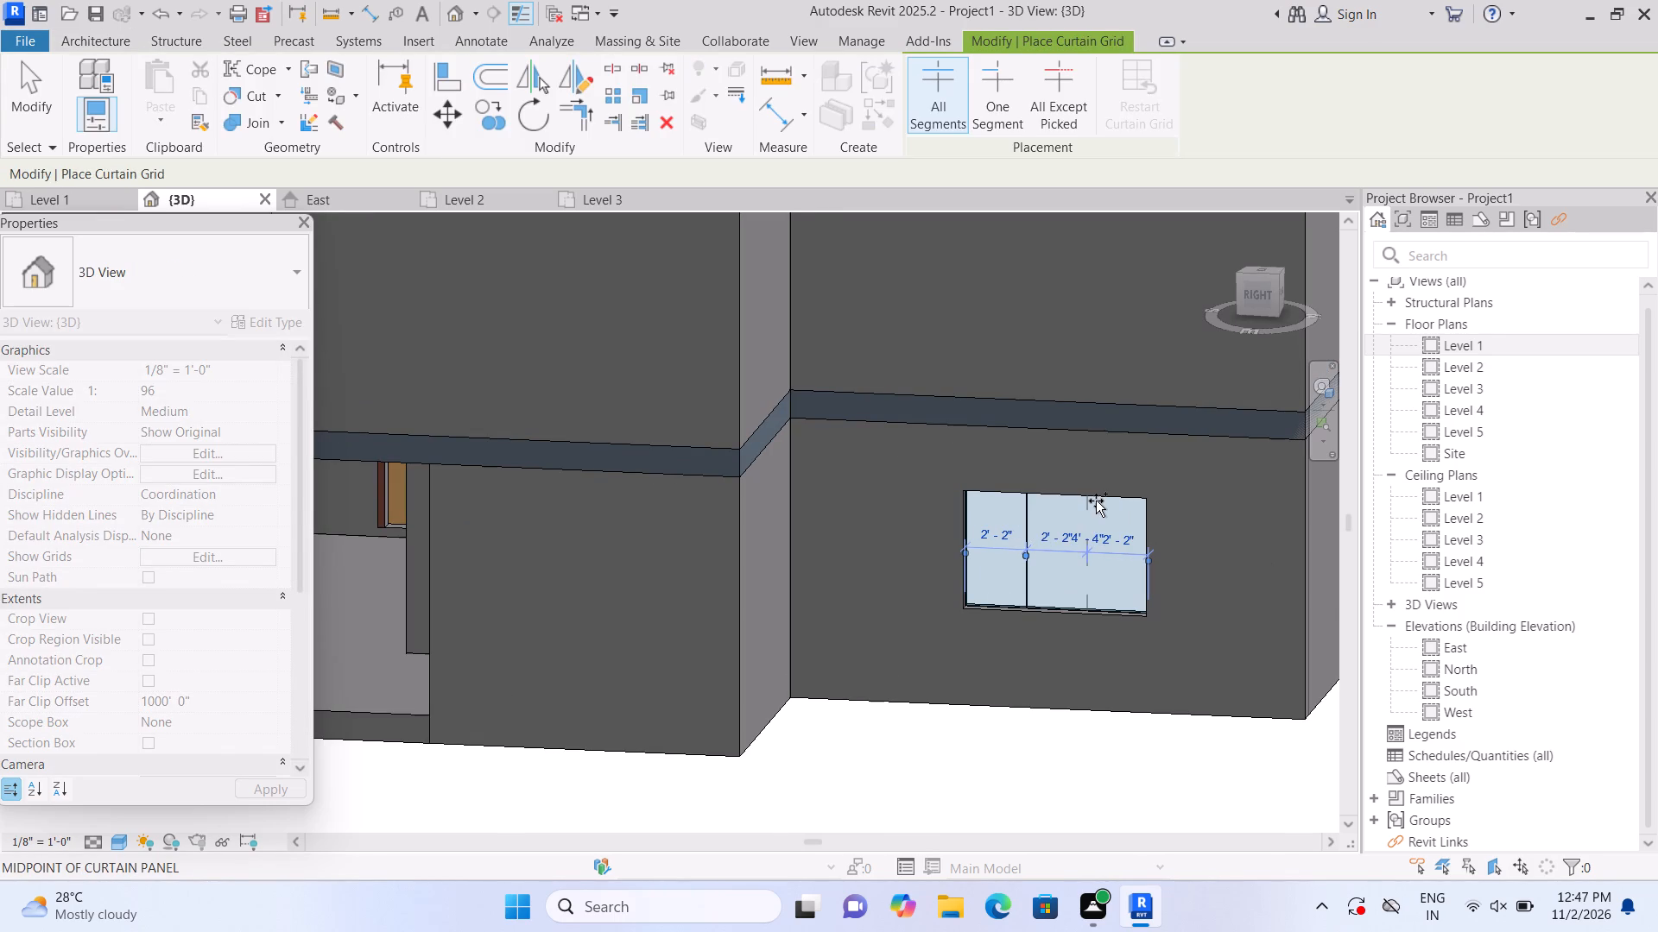
left_click(1096, 501)
key("Escape")
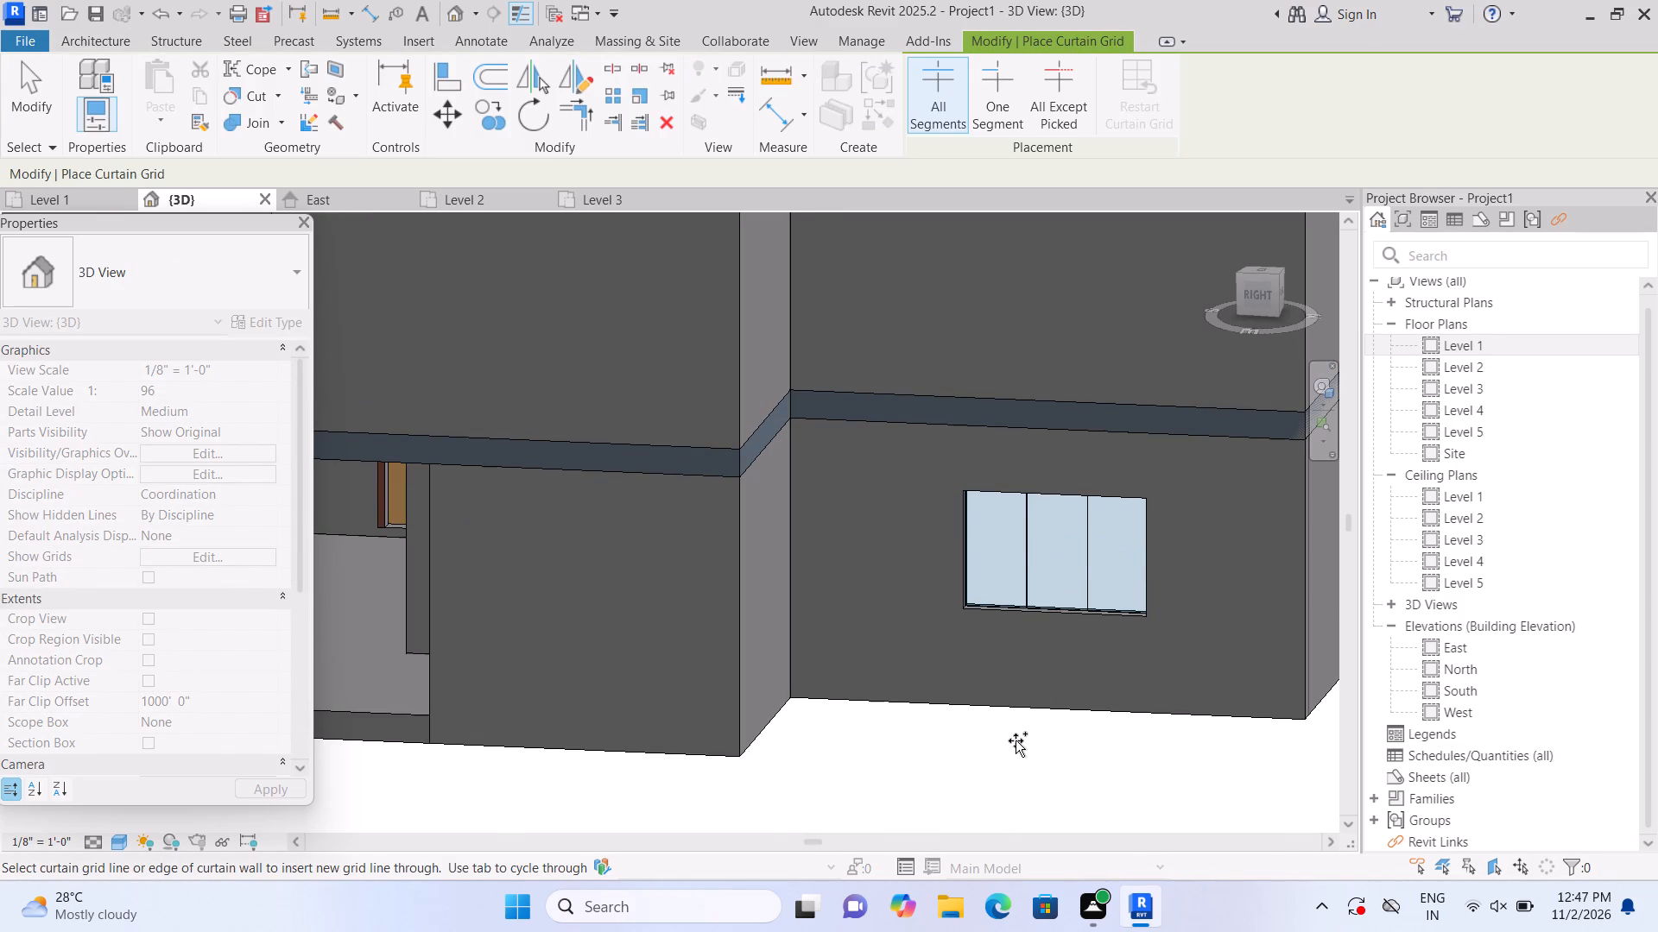
Place 2.5" x 5" rectangular mullions on the east window's two vertical grid lines and all four outer edges.
left_click(115, 41)
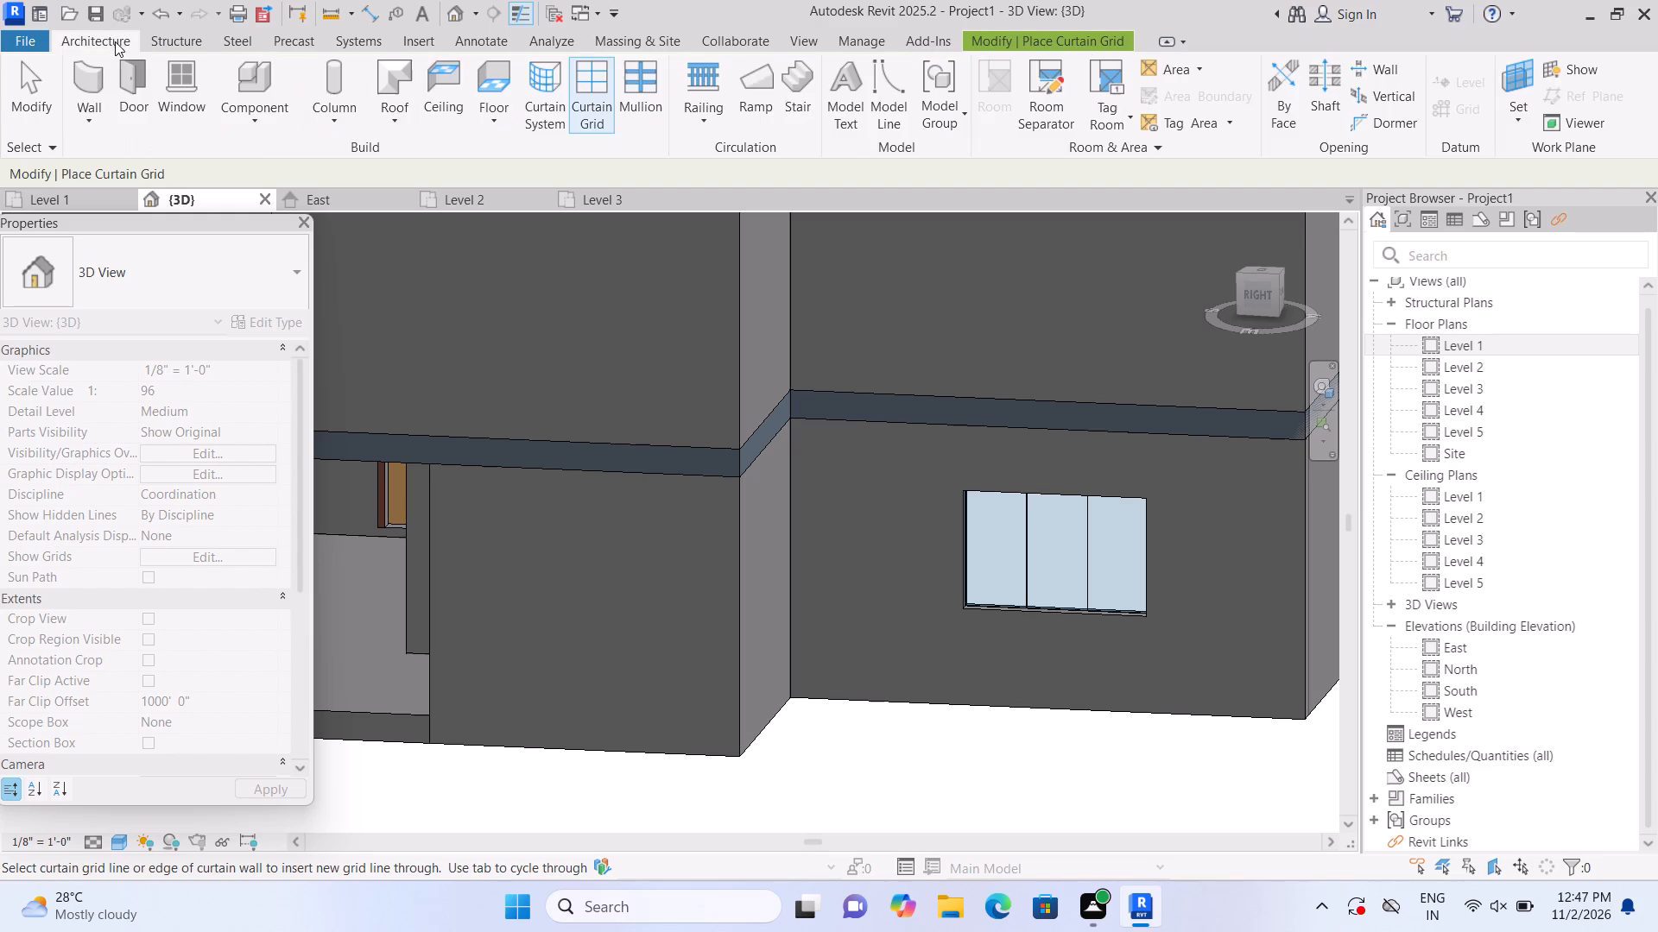
left_click(636, 74)
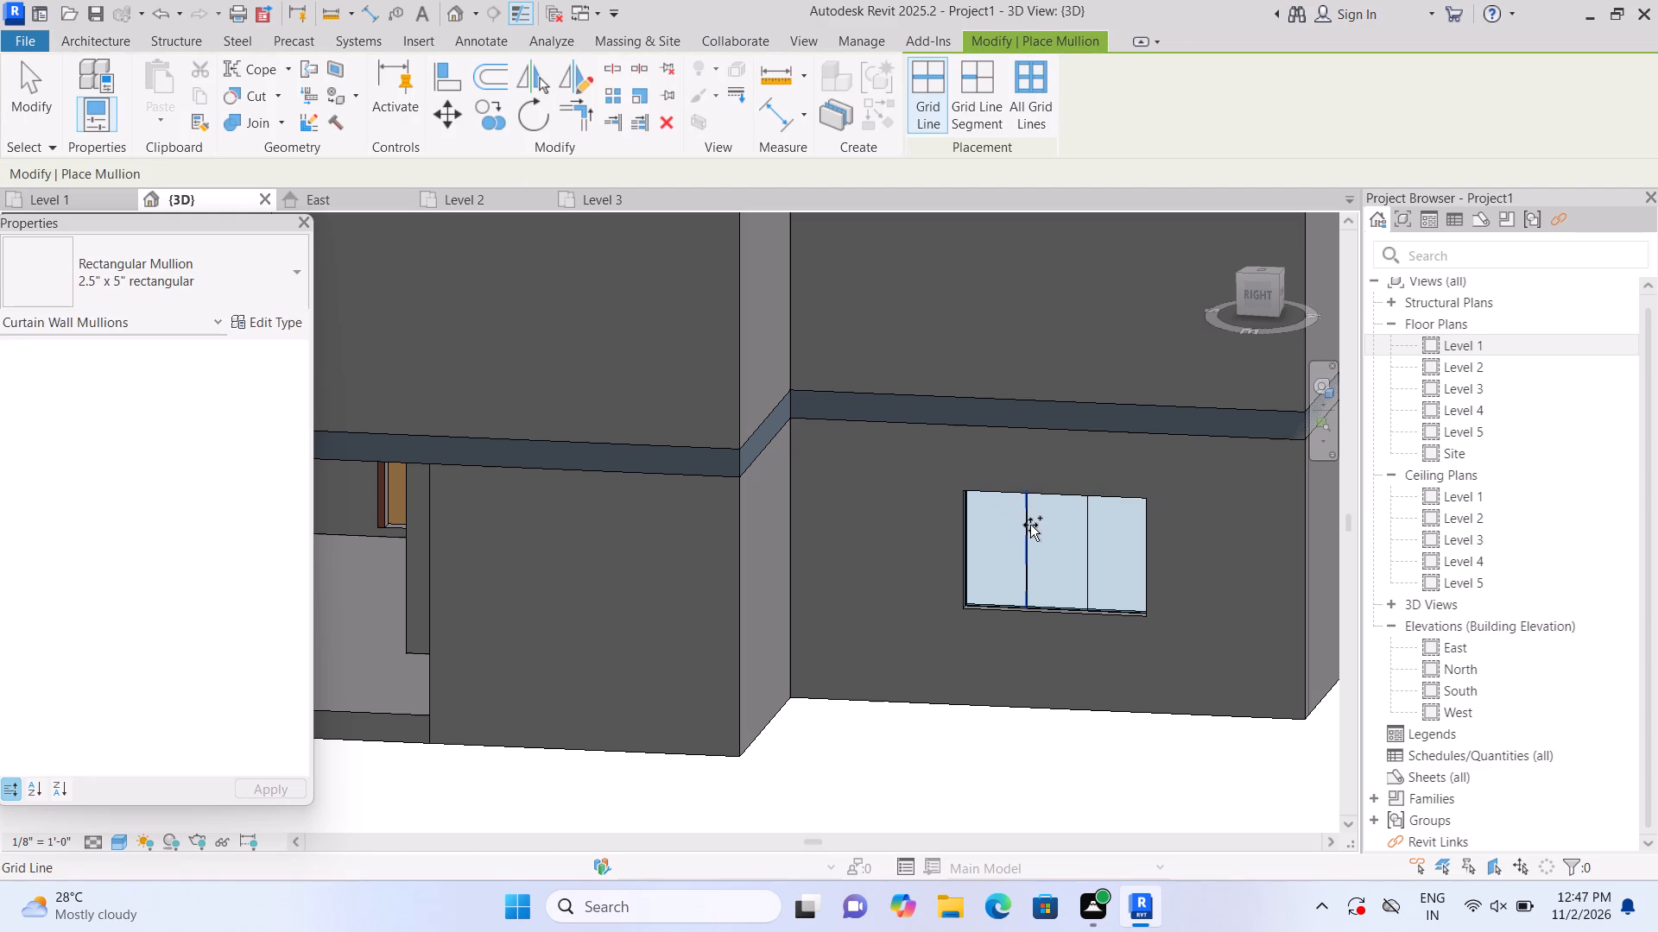
left_click(1030, 525)
left_click(1085, 528)
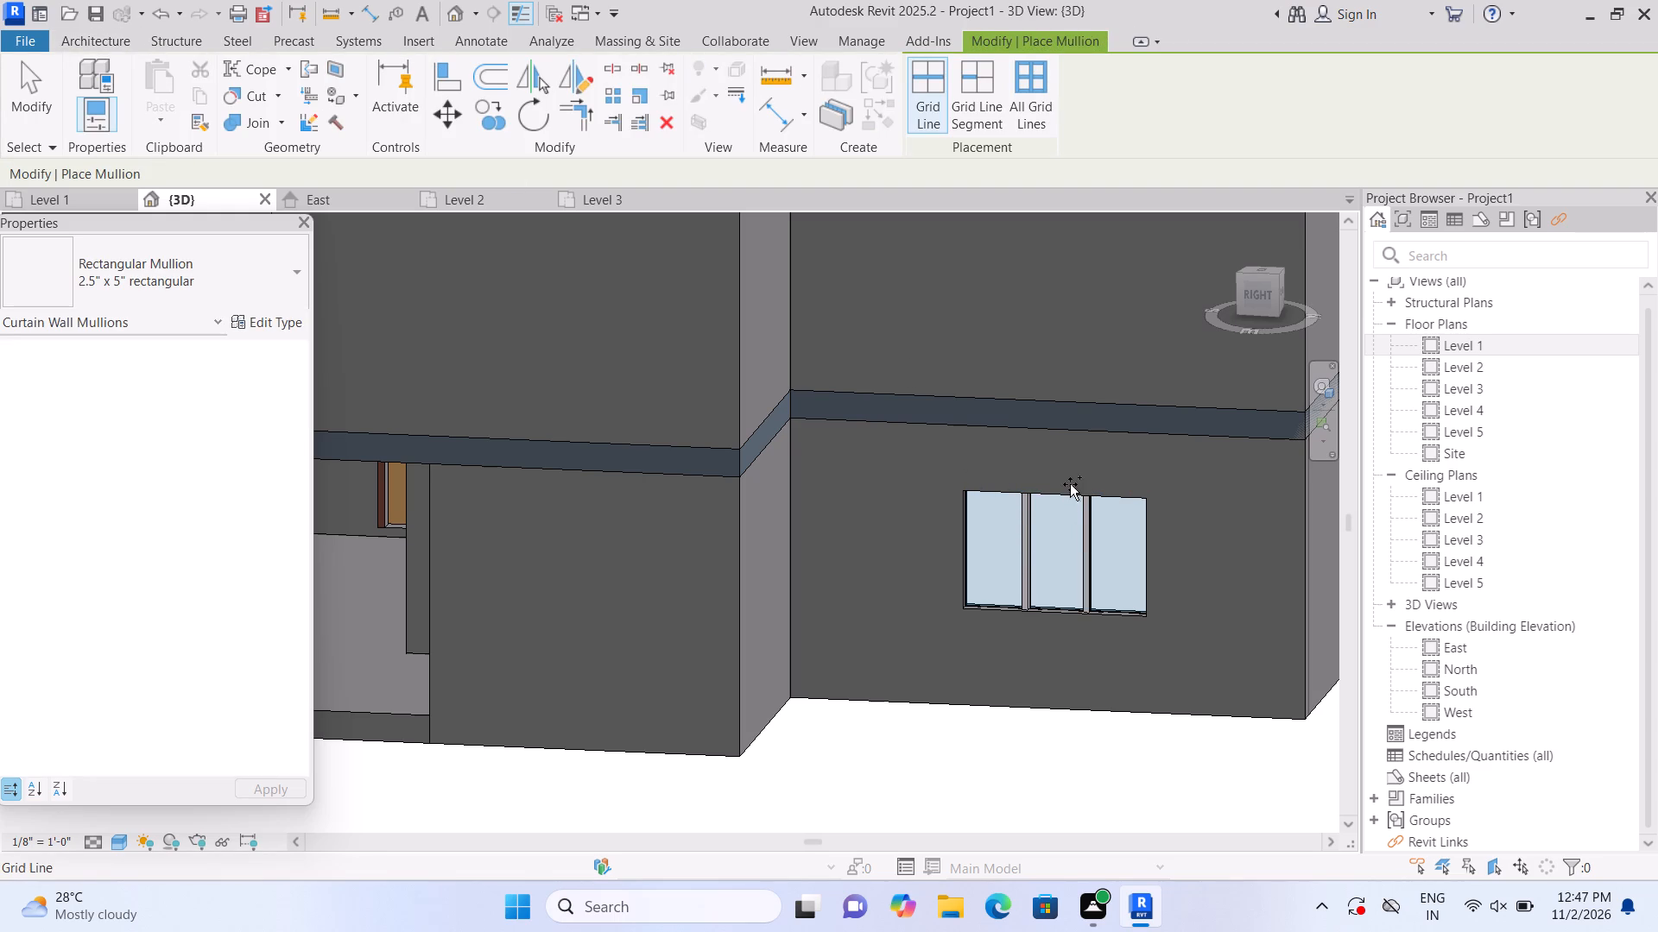
left_click(1047, 502)
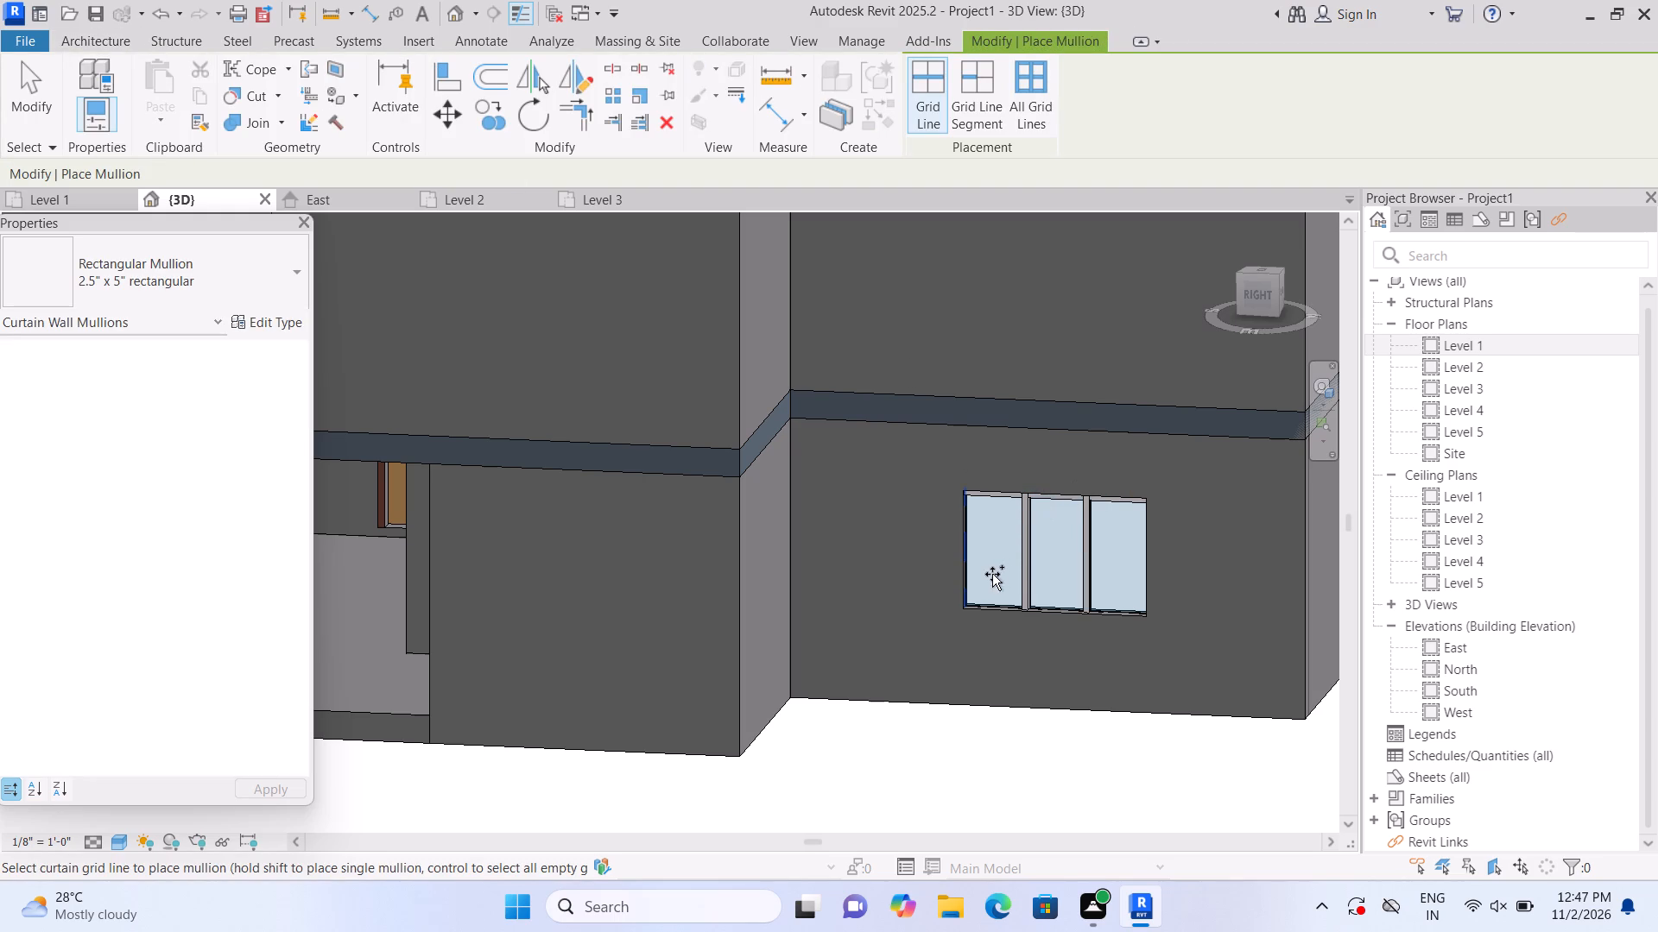
left_click(979, 572)
left_click(1016, 602)
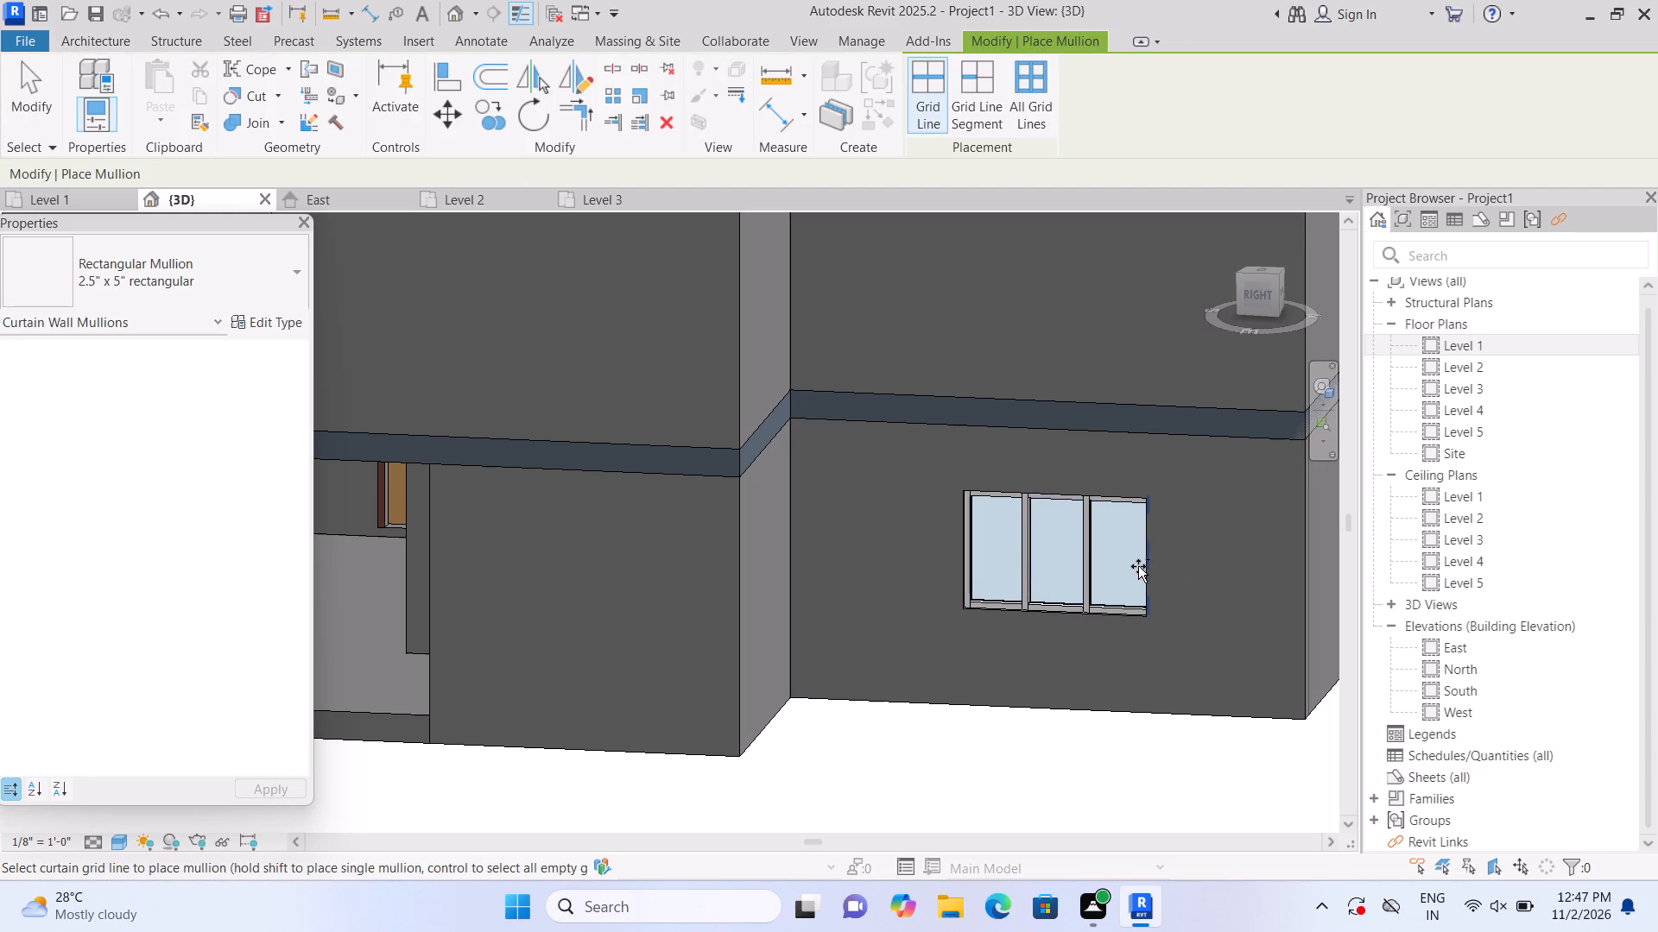
left_click(1138, 566)
Create a new in-place component in the Generic Models category, keeping the suggested name.
scroll(1138, 566, "down", 2)
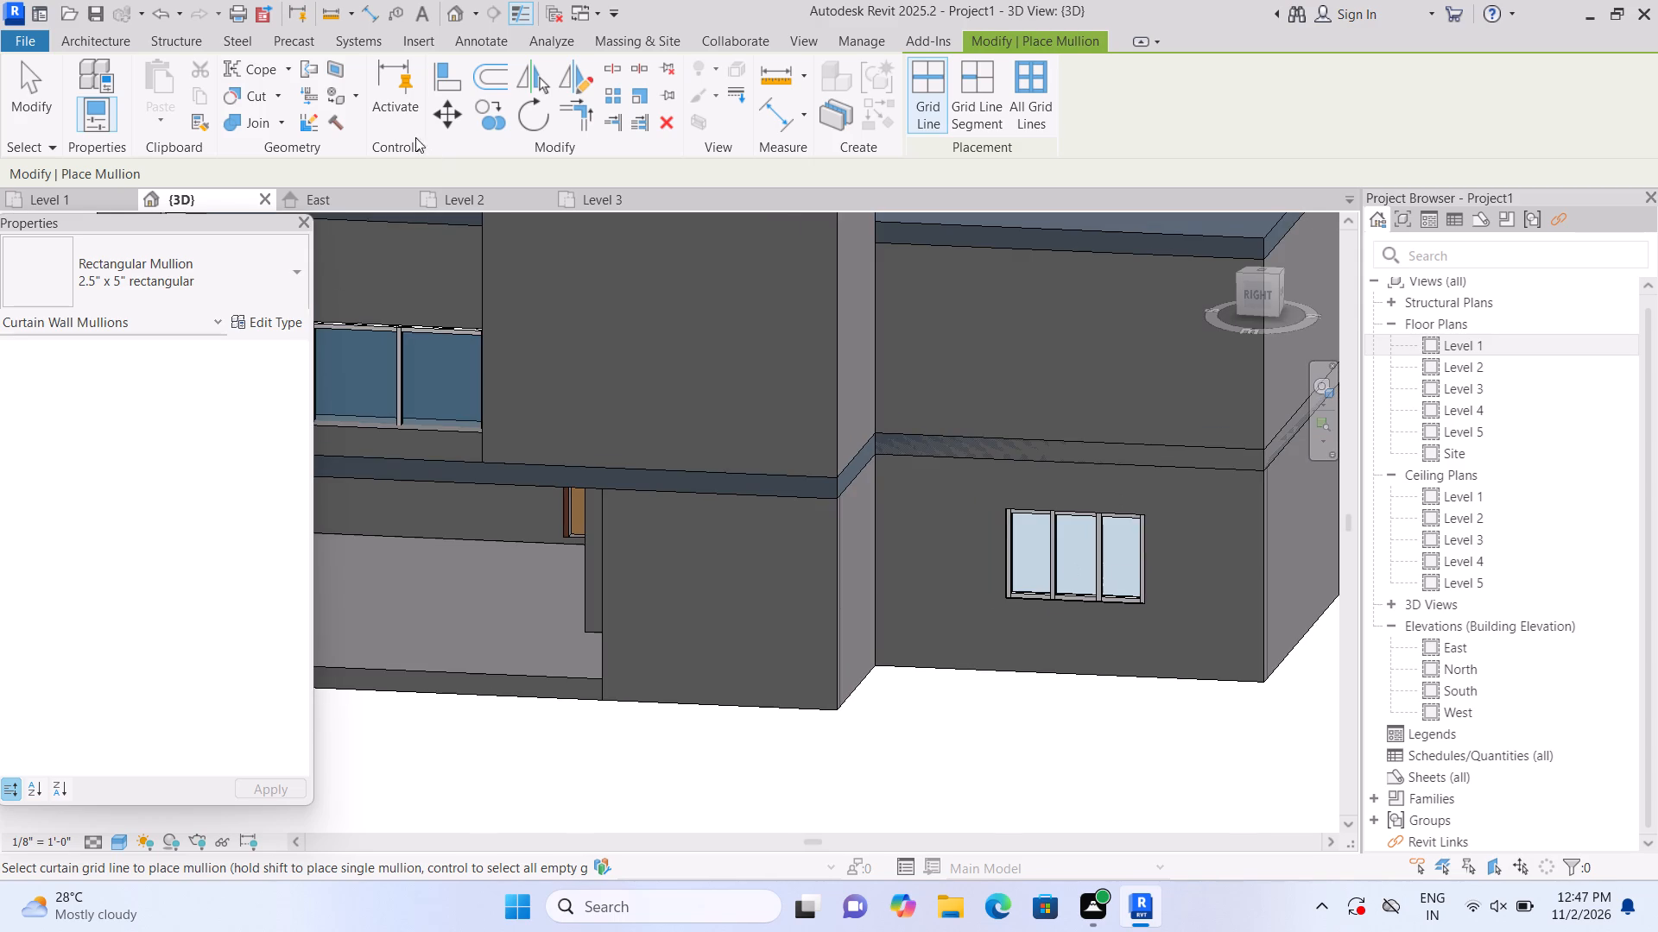
left_click(118, 40)
left_click(252, 120)
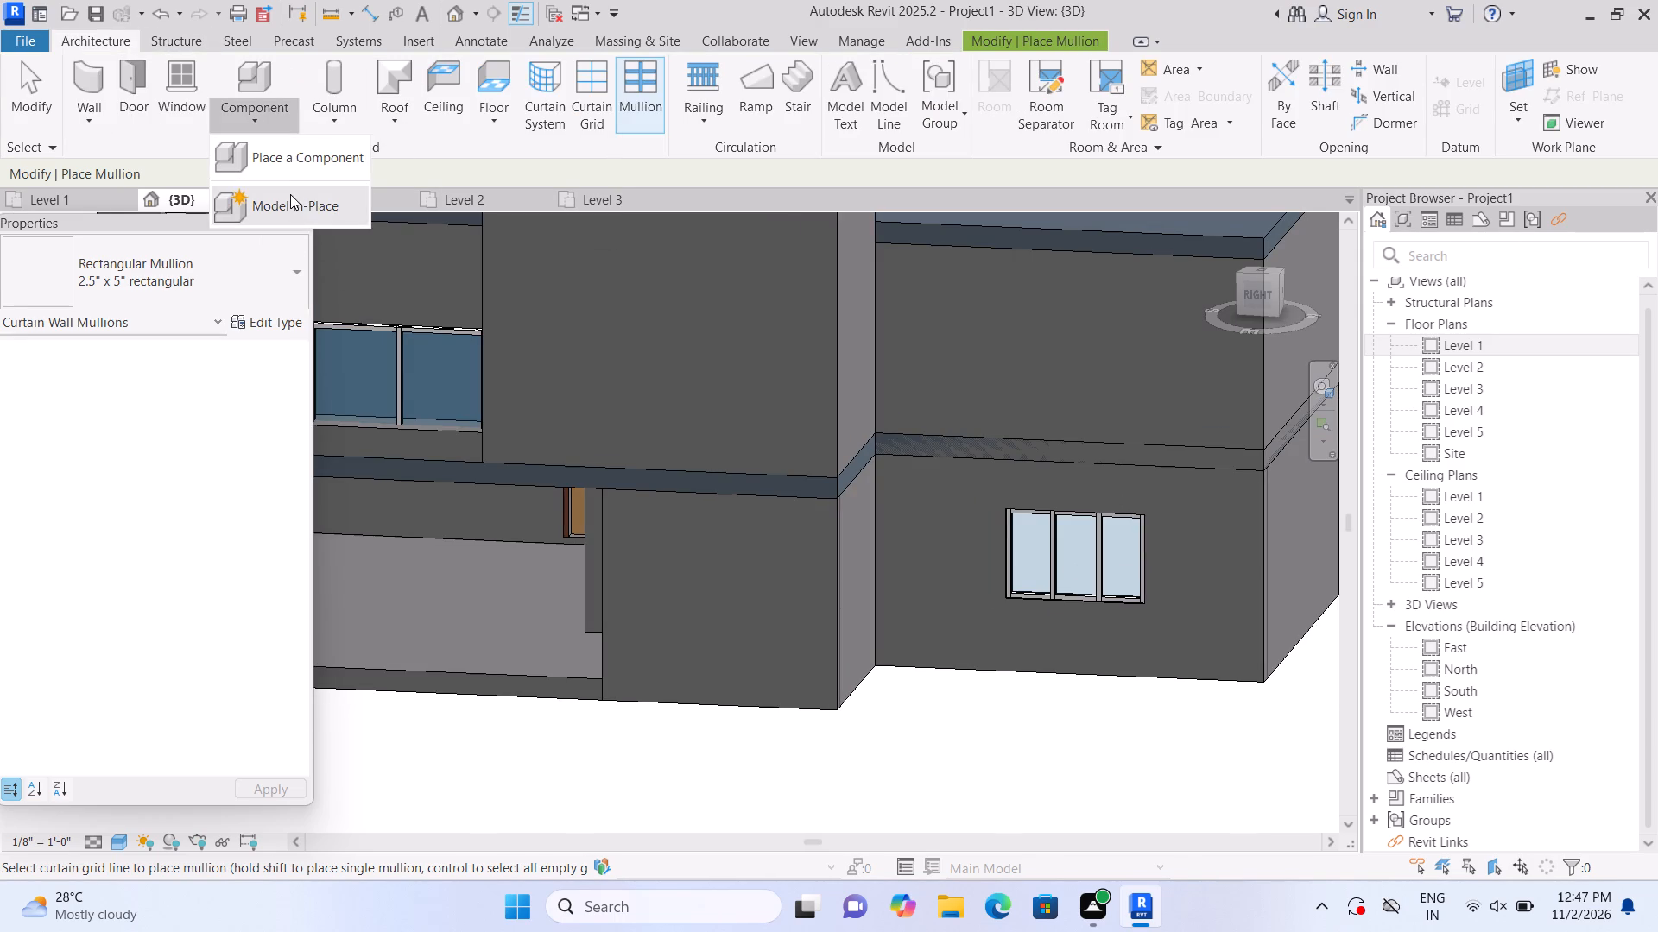
left_click(292, 195)
scroll(822, 341, "down", 6)
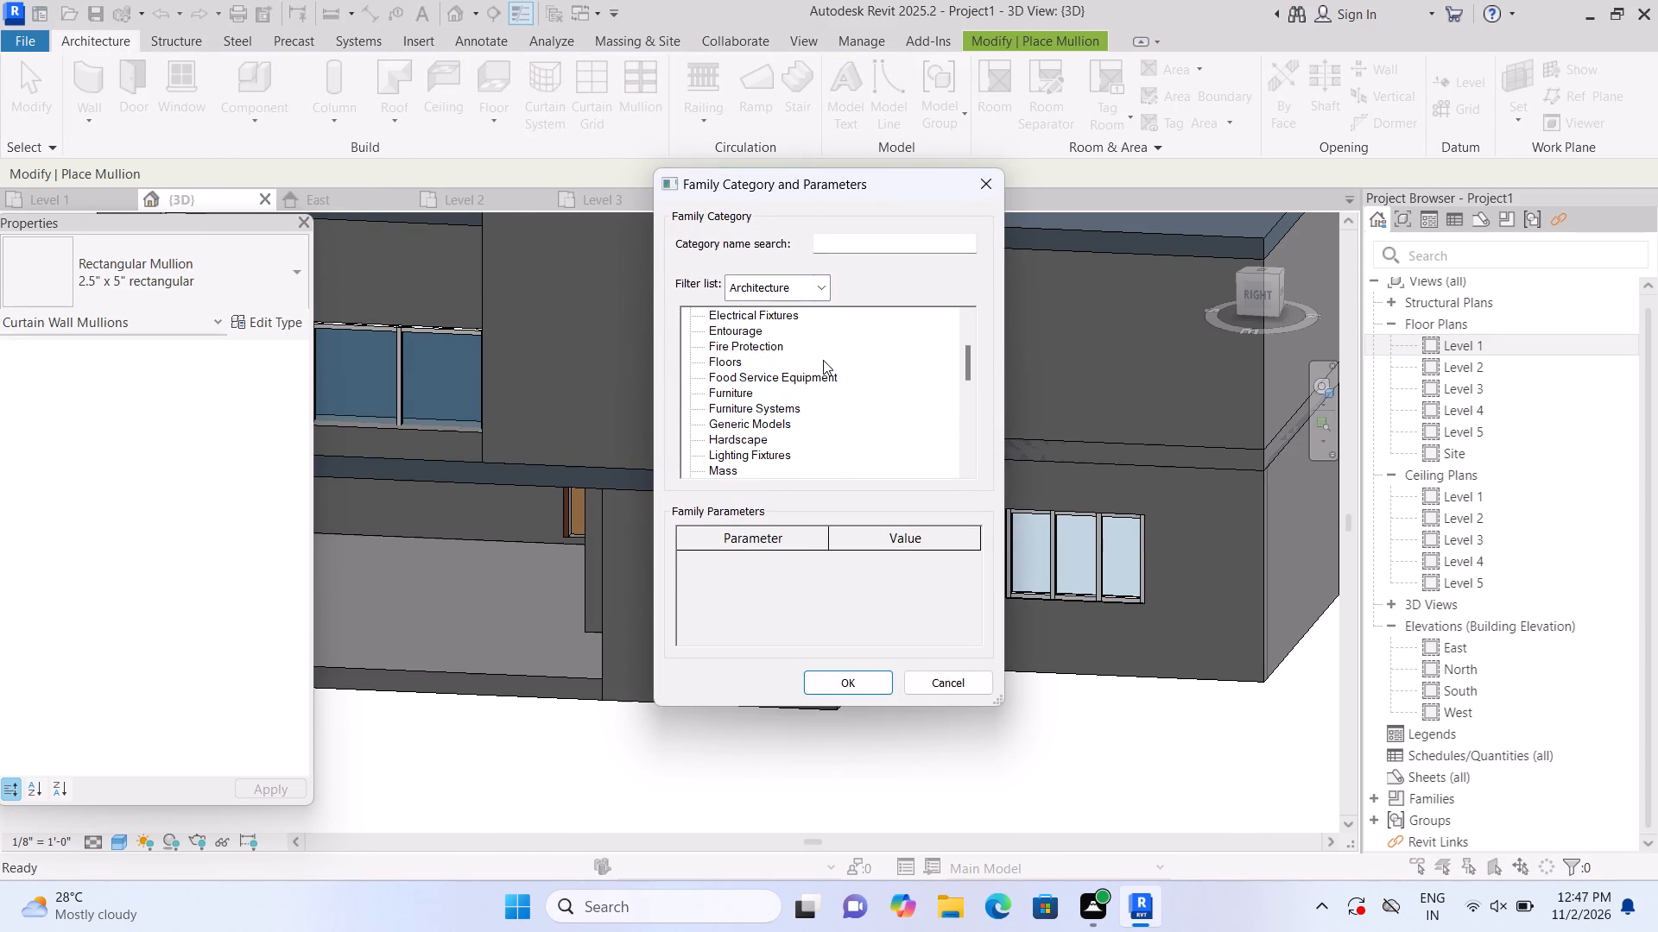
left_click(775, 421)
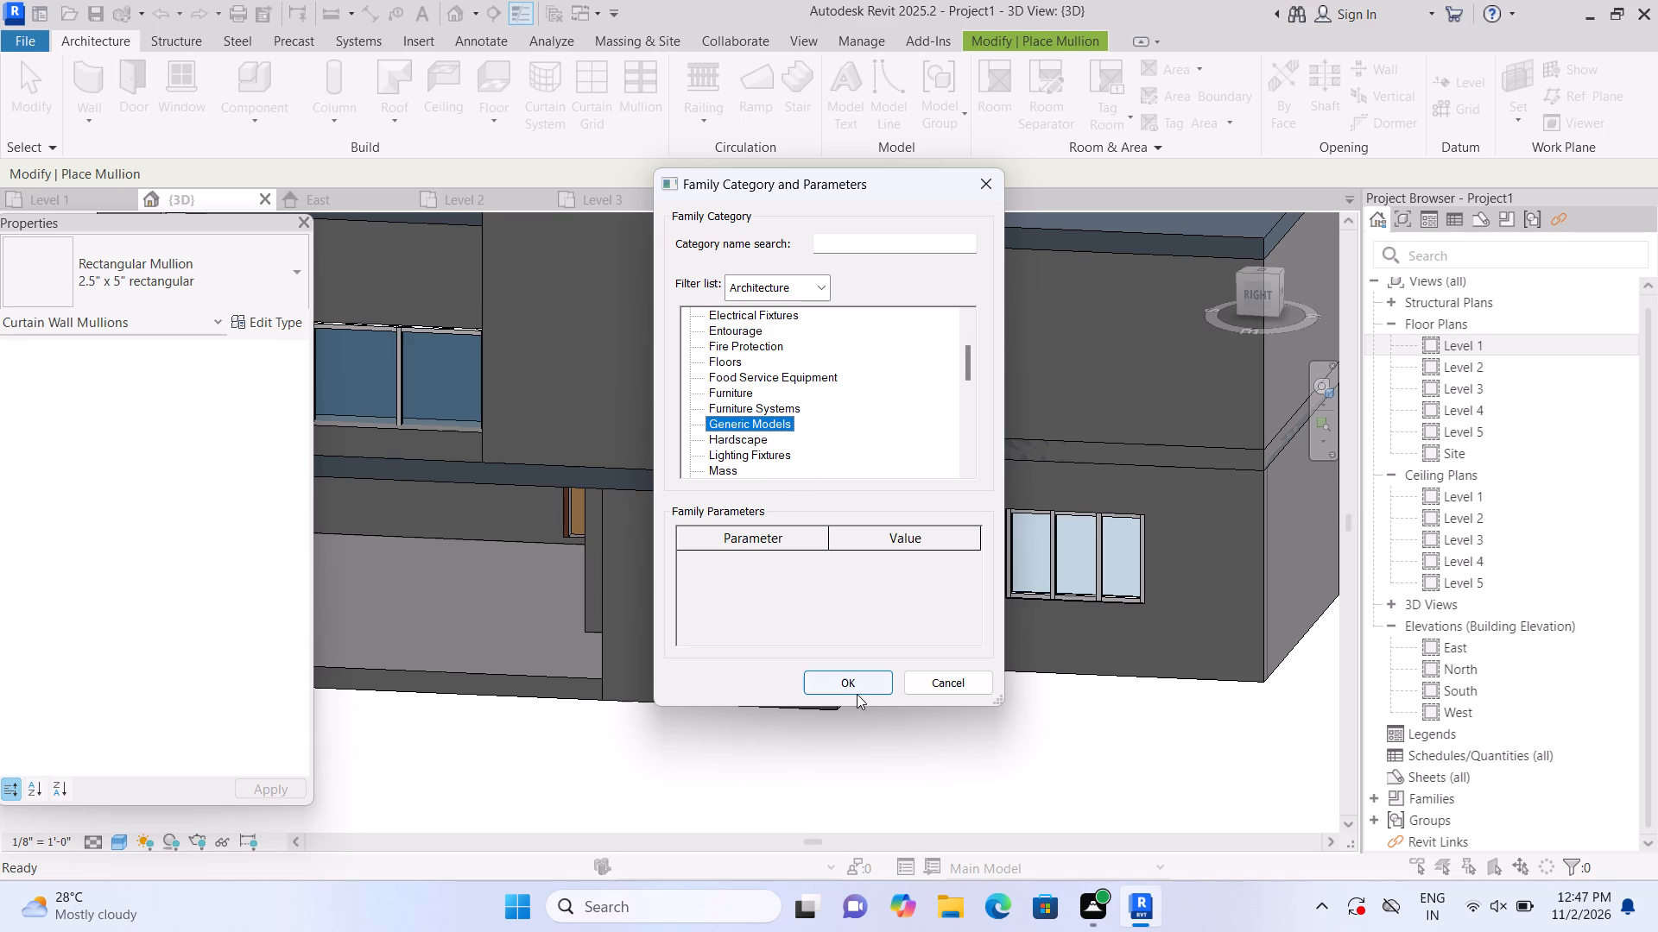
left_click(849, 682)
left_click(875, 492)
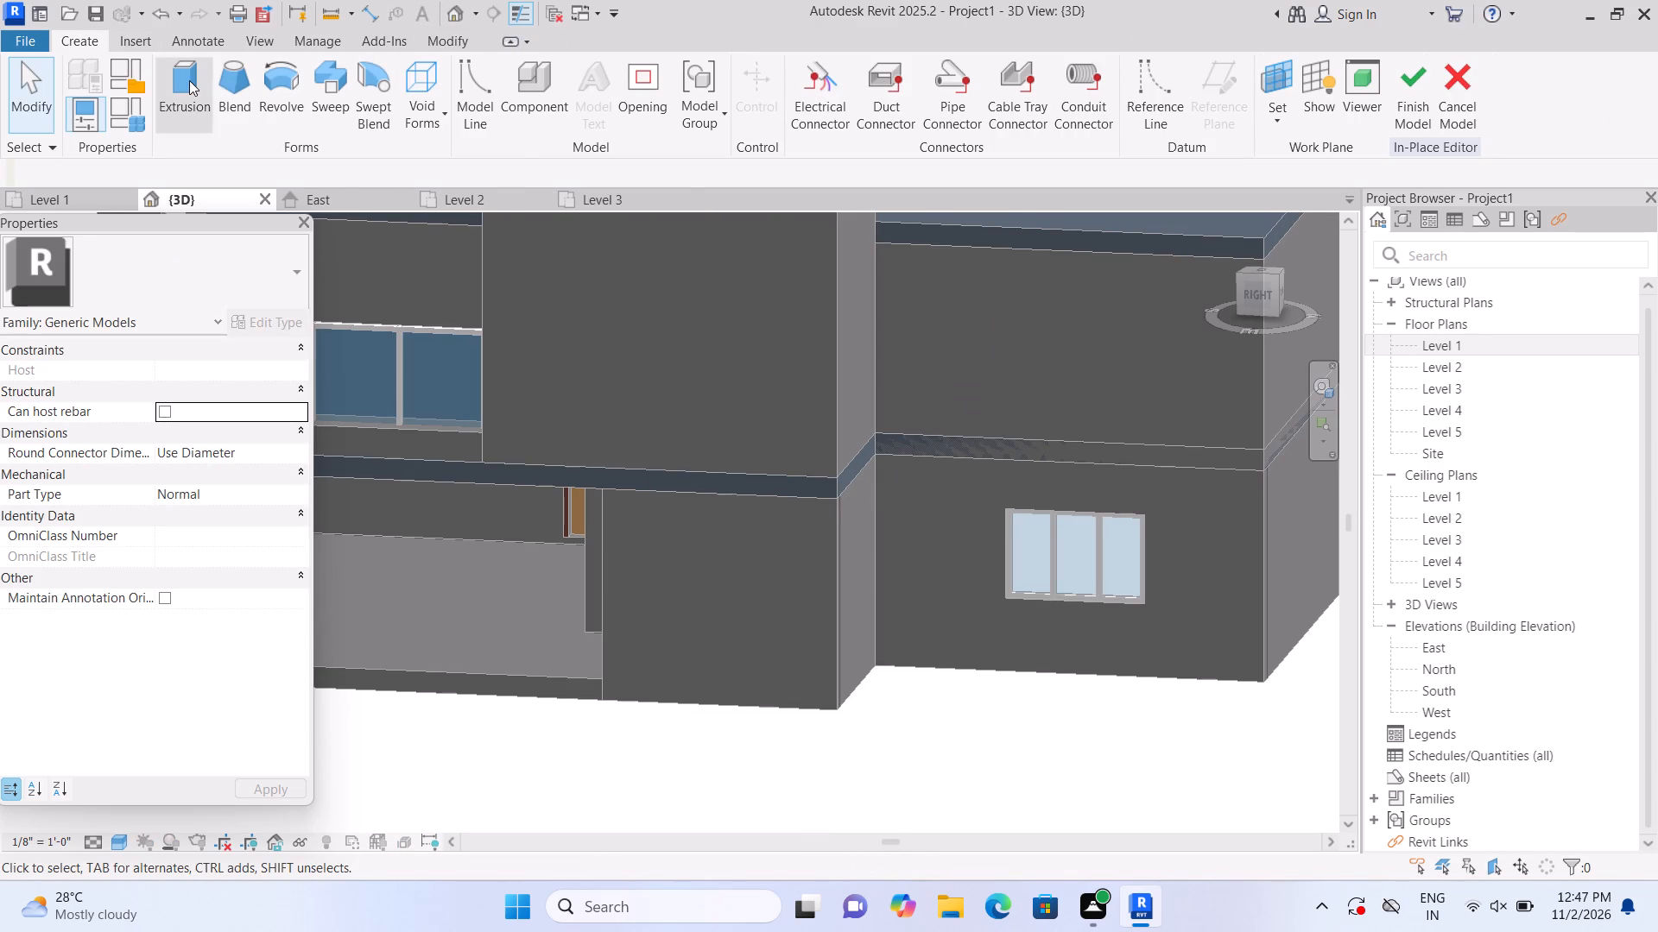
Set the work plane to the top of the east window and extrude a thin rectangle about 9' 0" long projecting over it.
left_click(189, 80)
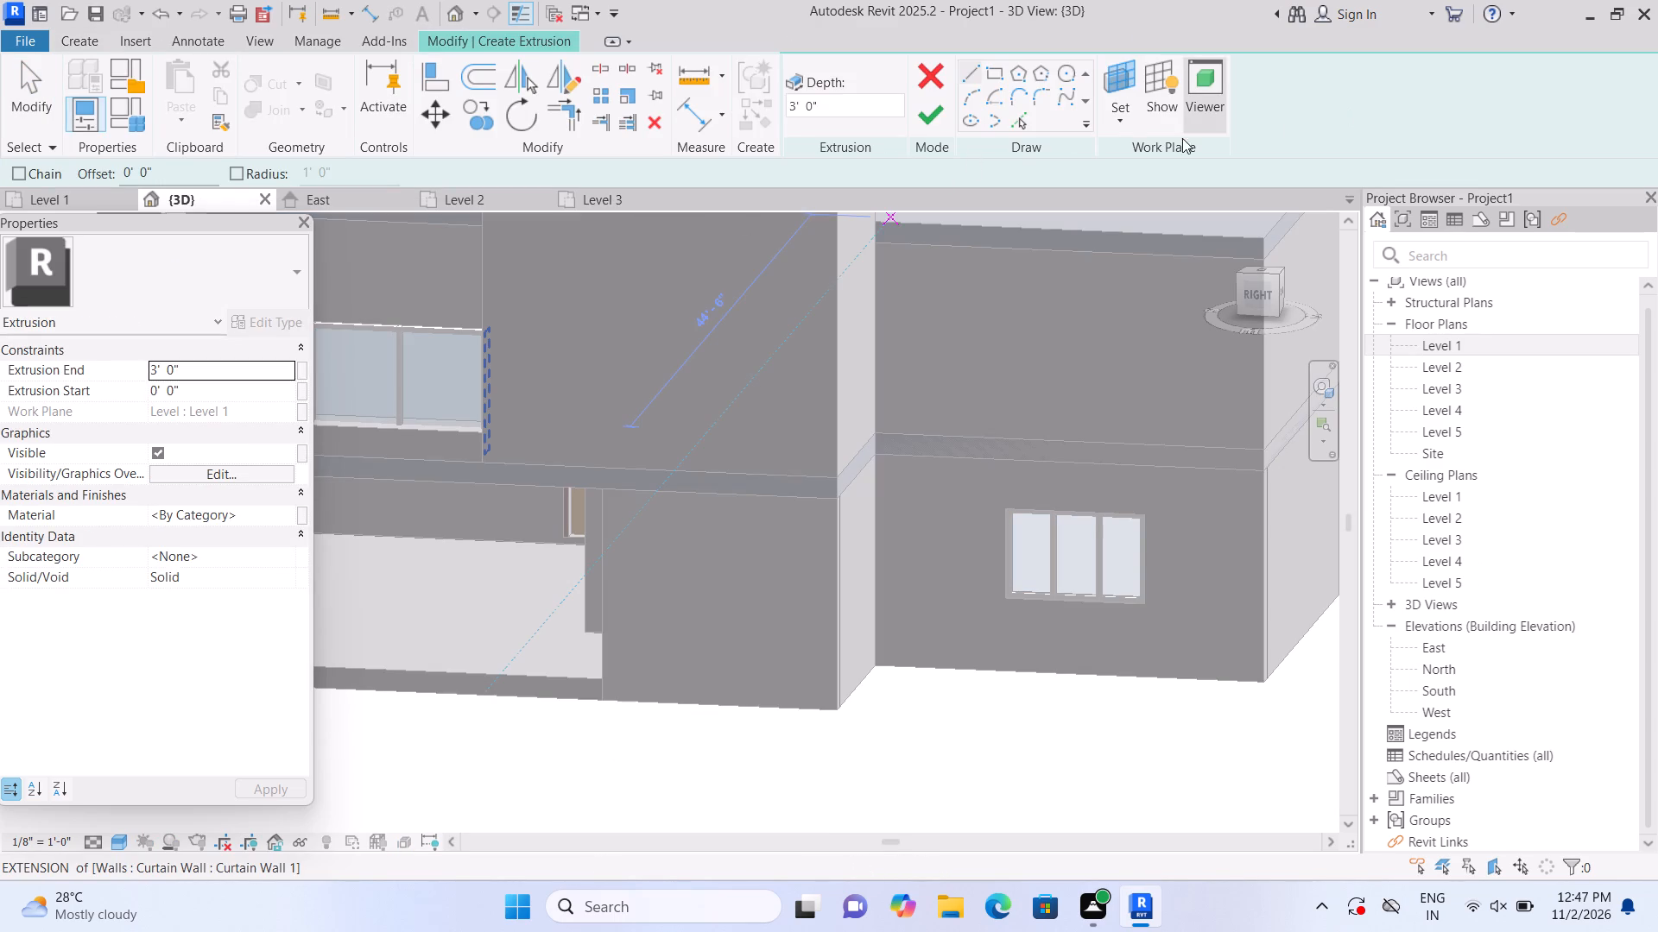
left_click(1108, 116)
left_click(1132, 193)
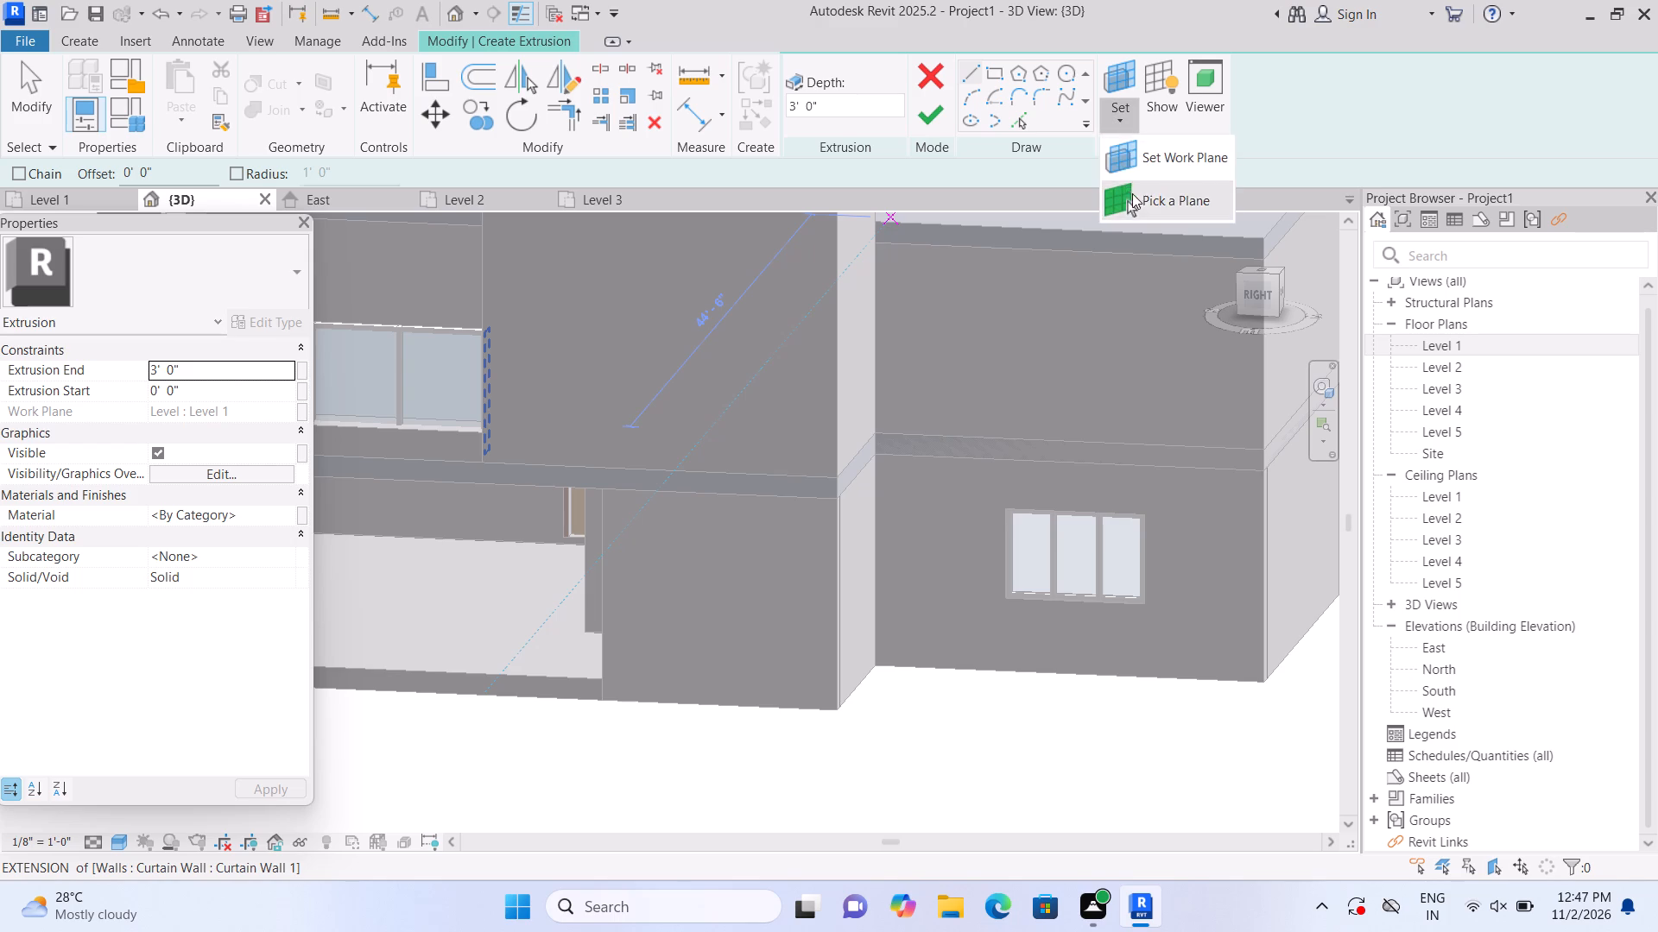
left_click(1098, 517)
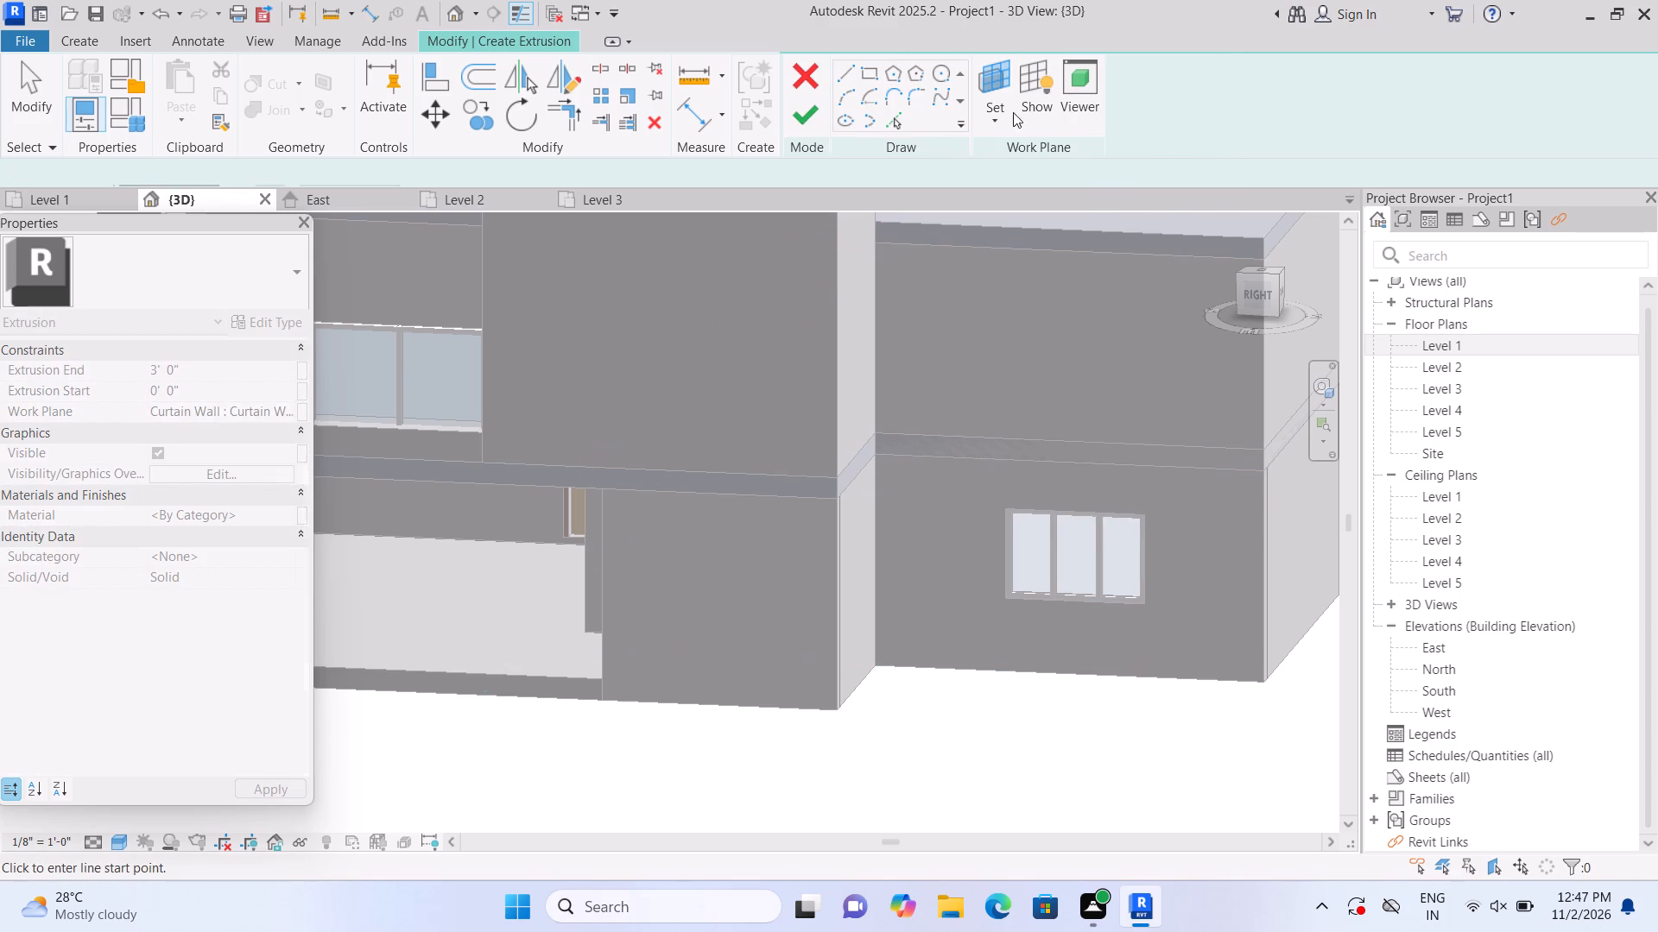
left_click(993, 66)
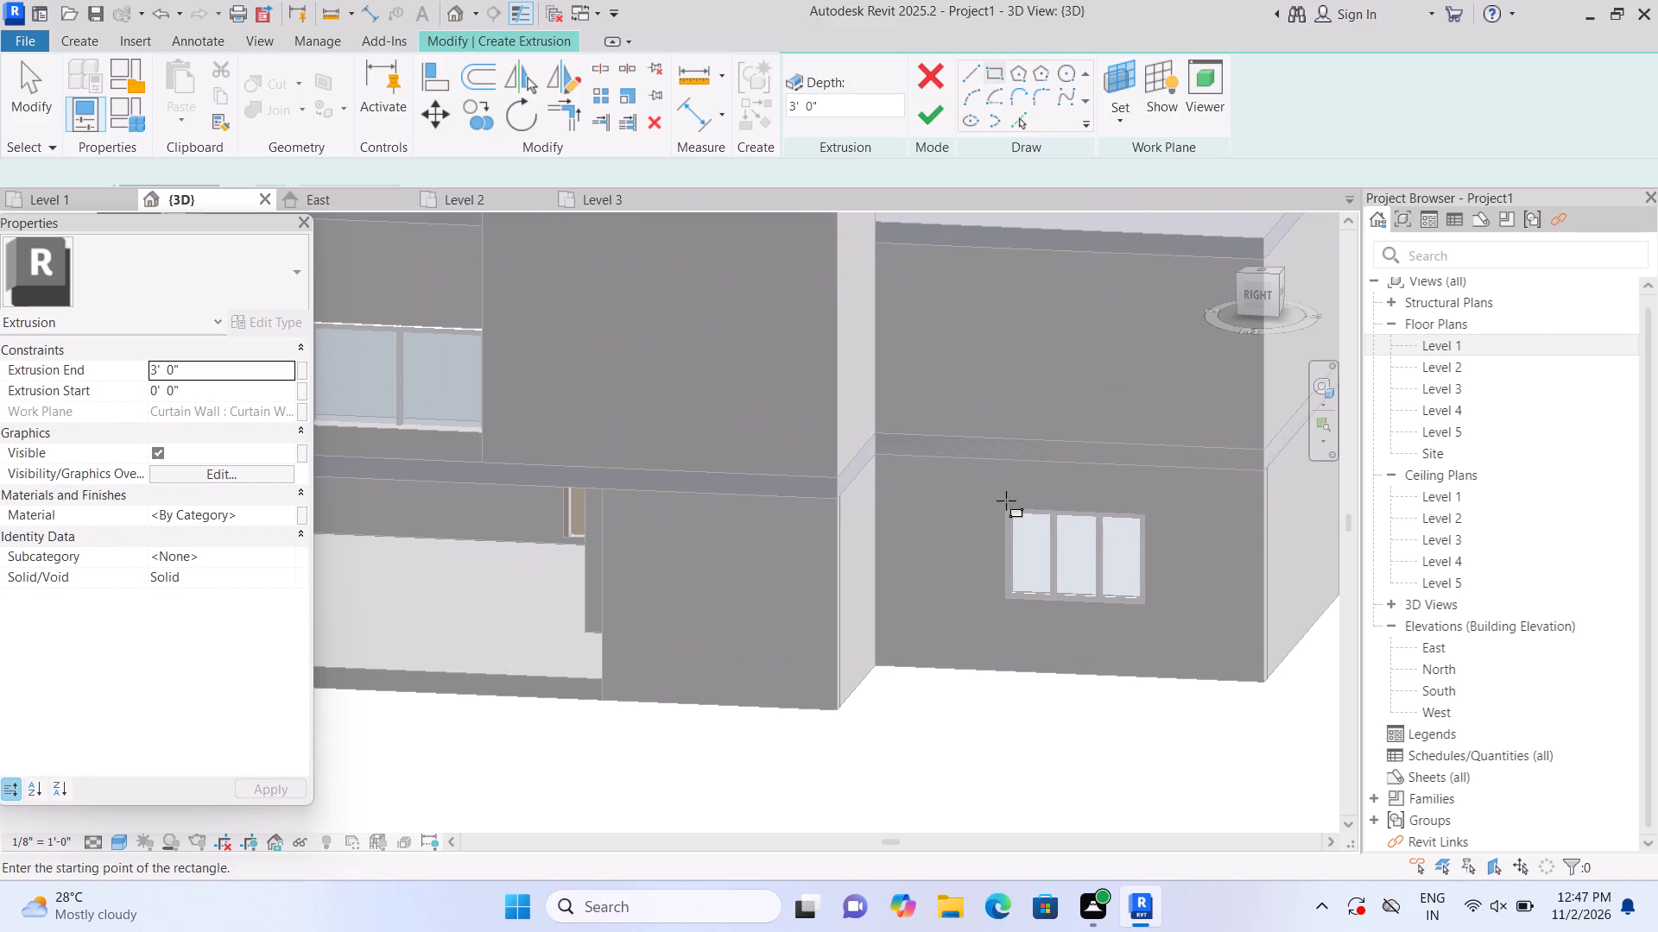
left_click(984, 510)
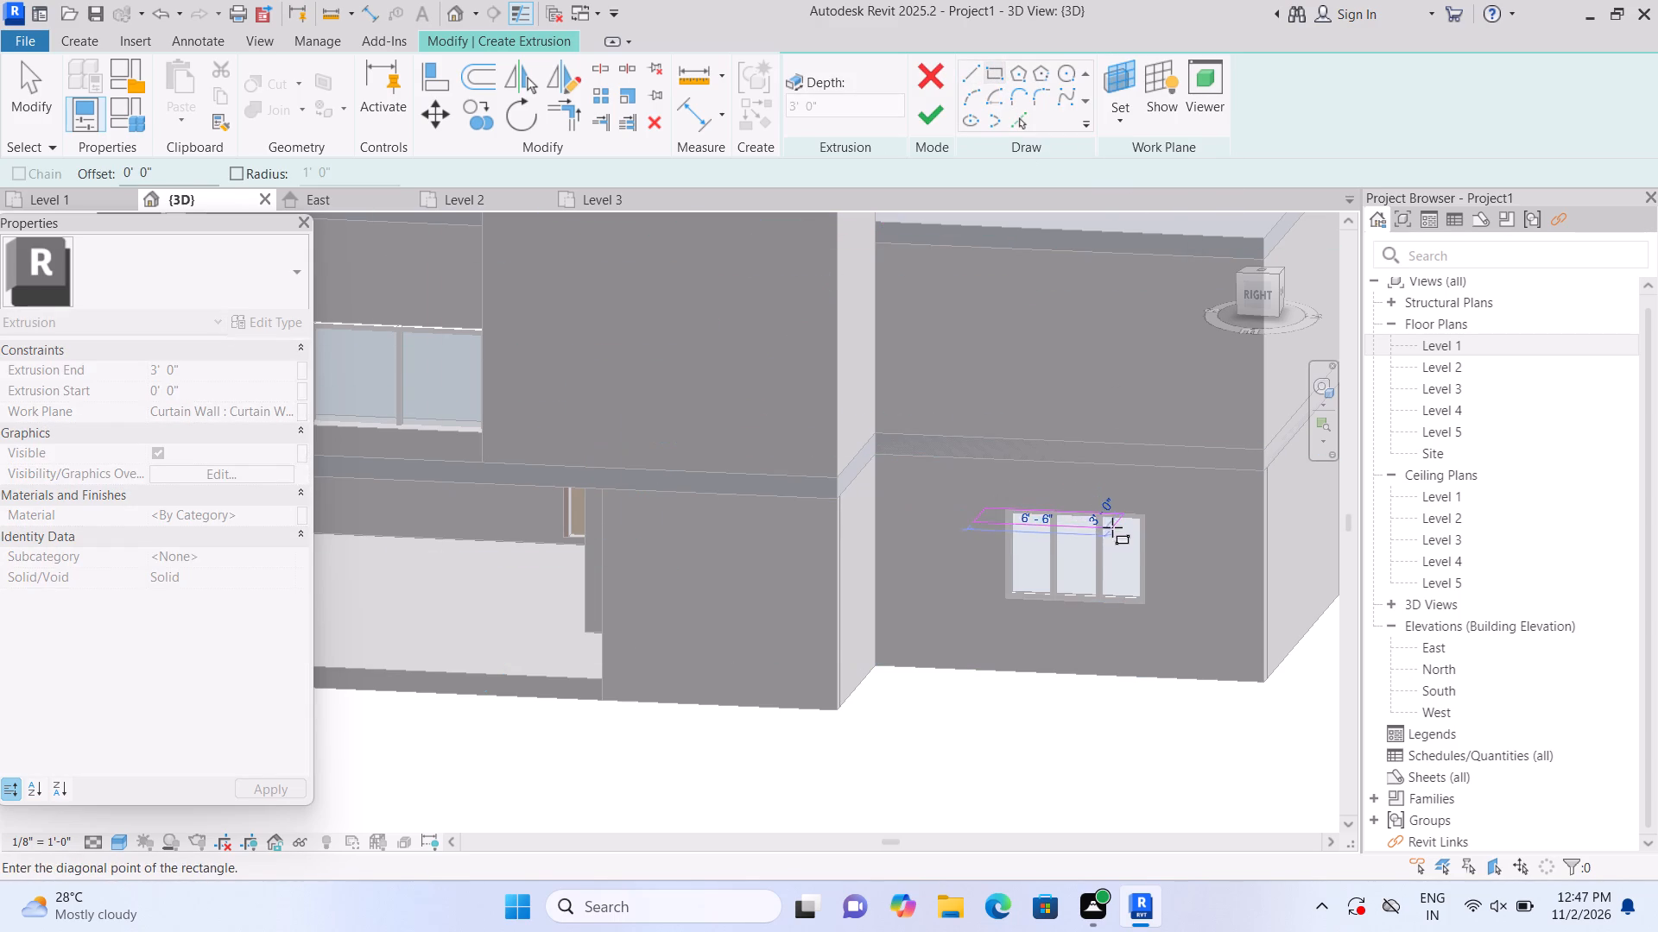
left_click(1161, 529)
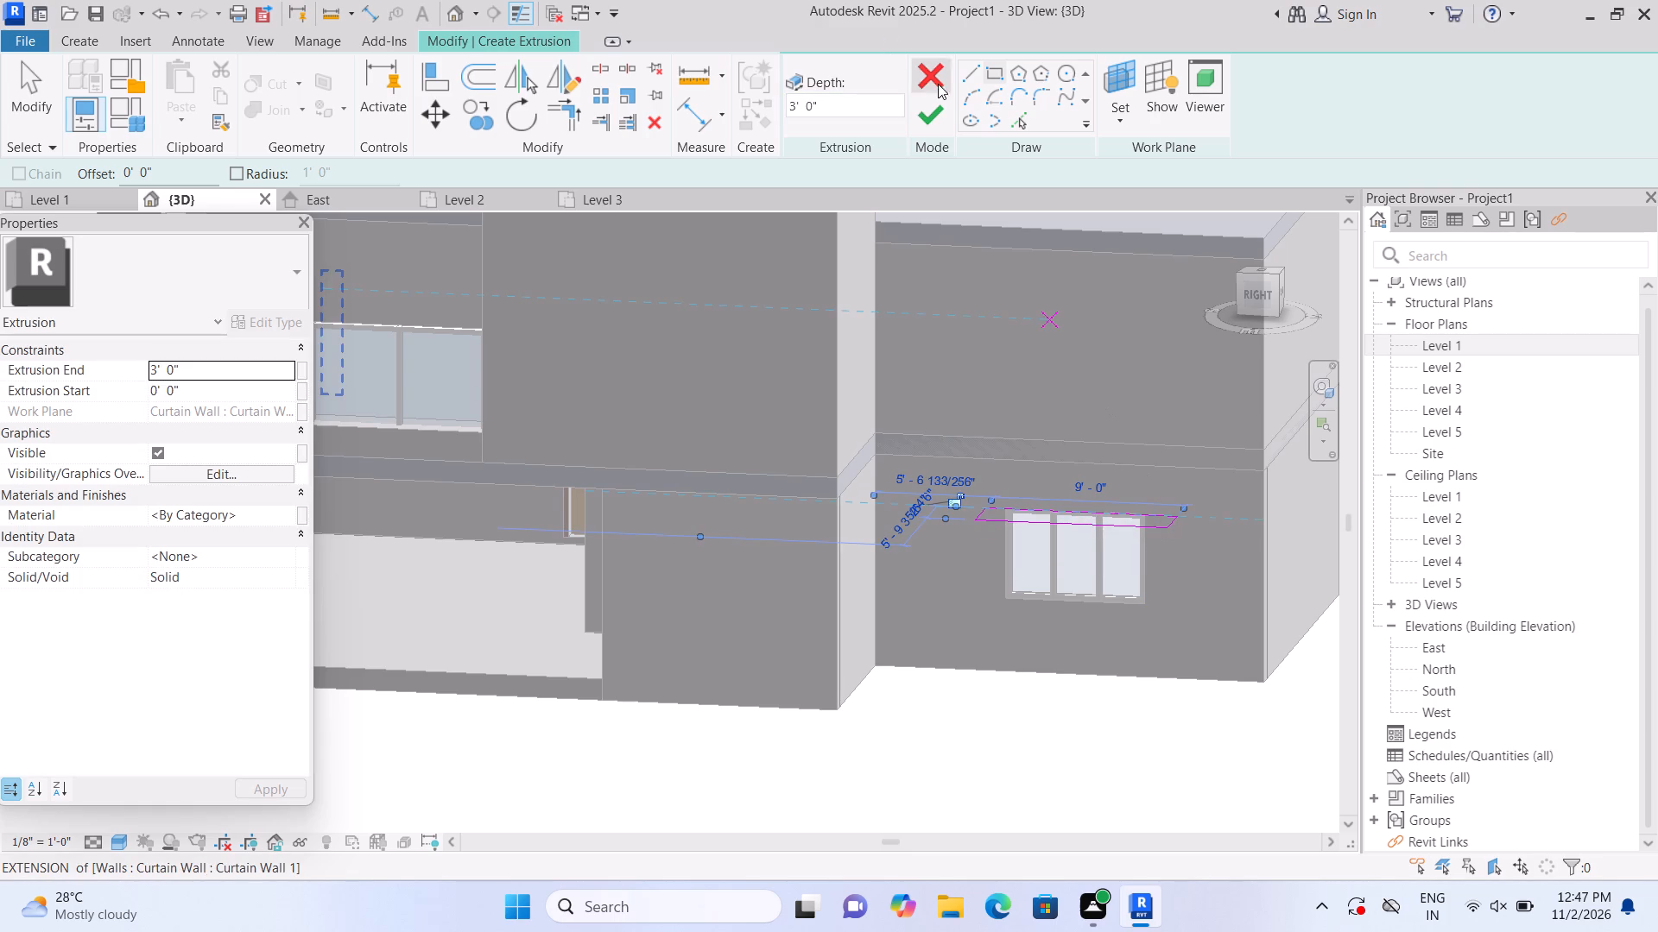
left_click(938, 104)
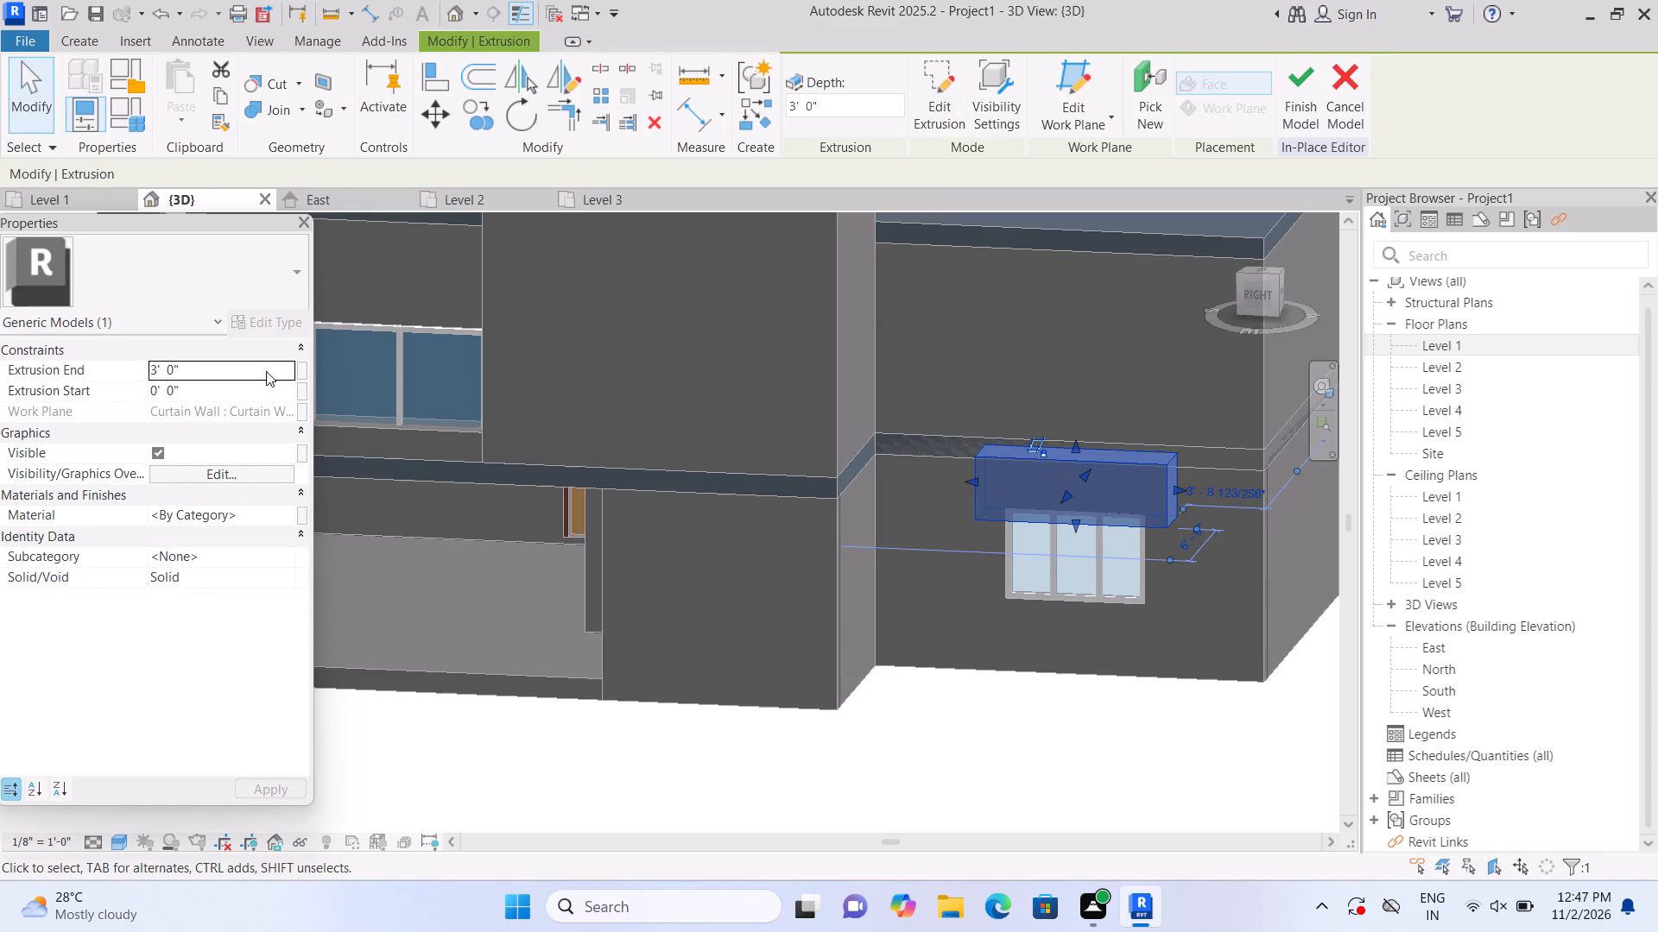
Set the extrusion end of the block above the east window to 1'.
left_click(264, 369)
key("BackSpace")
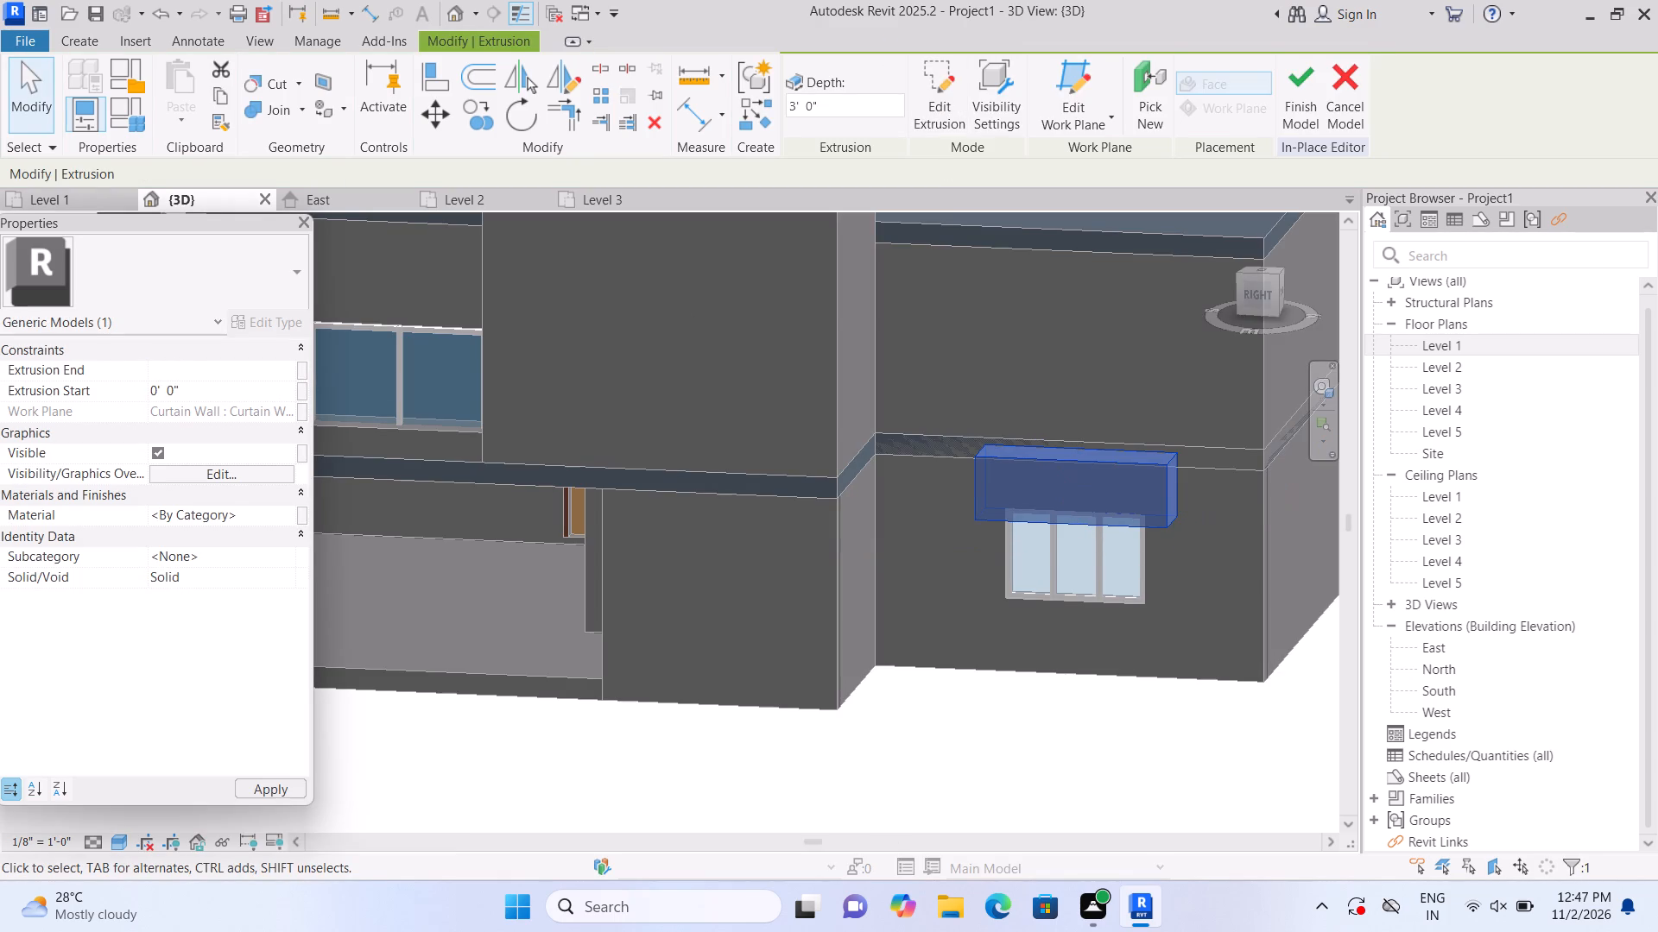
type("1'")
key("Return")
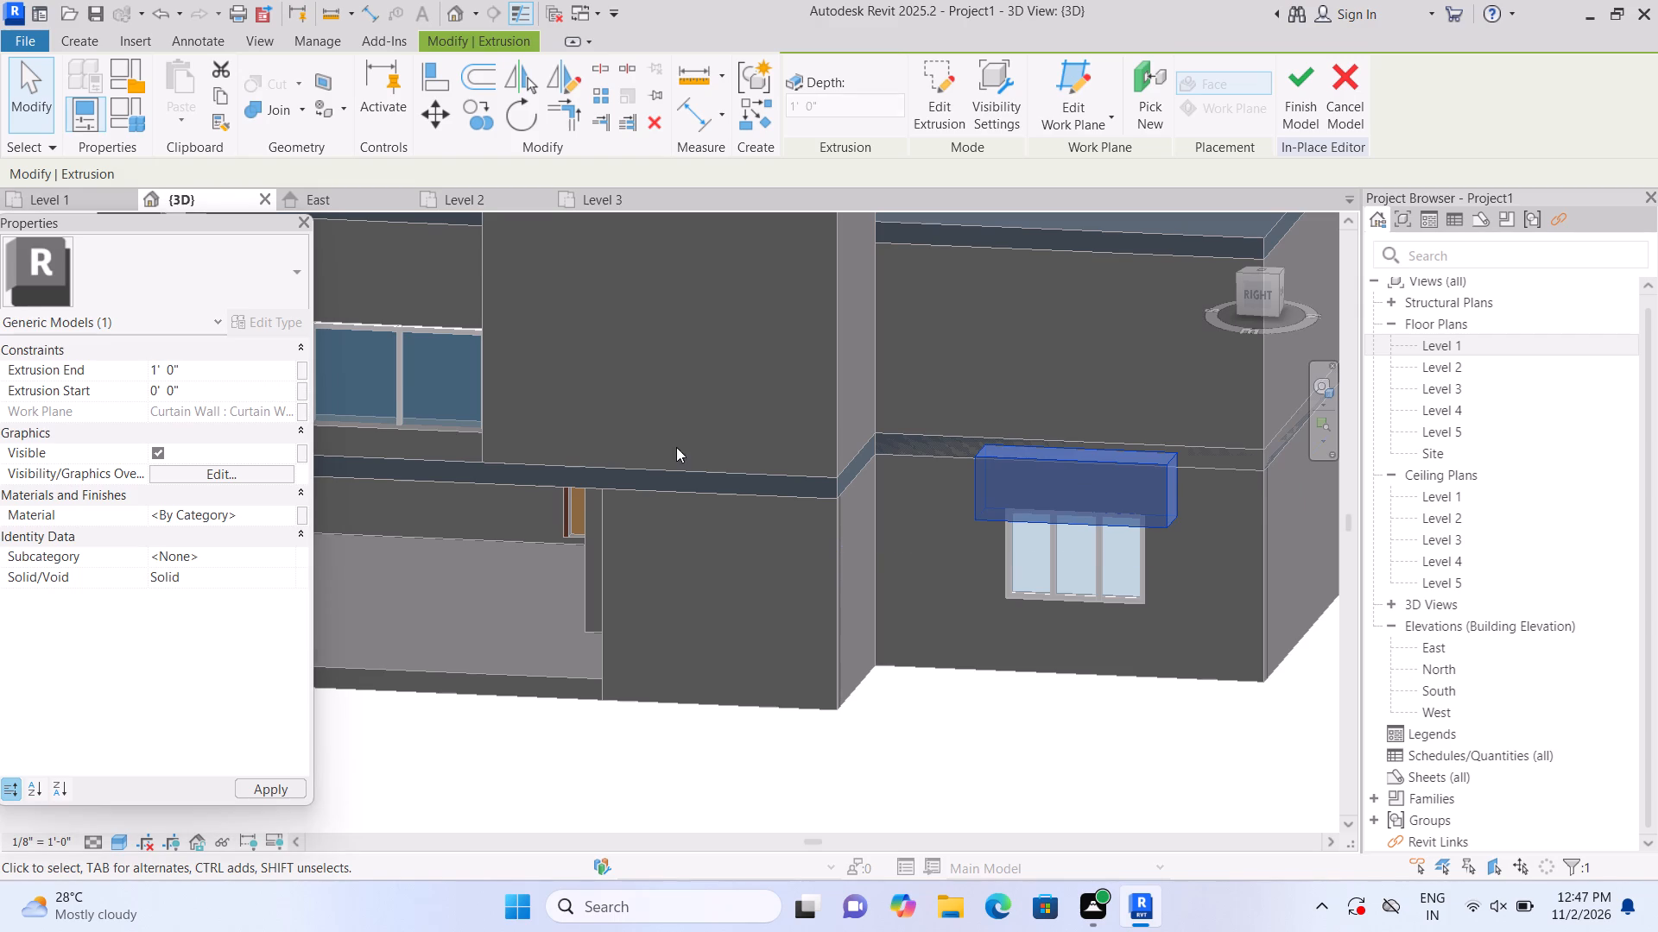
Set the extrusion end of the block above the east window to 9".
left_click(236, 369)
key("BackSpace")
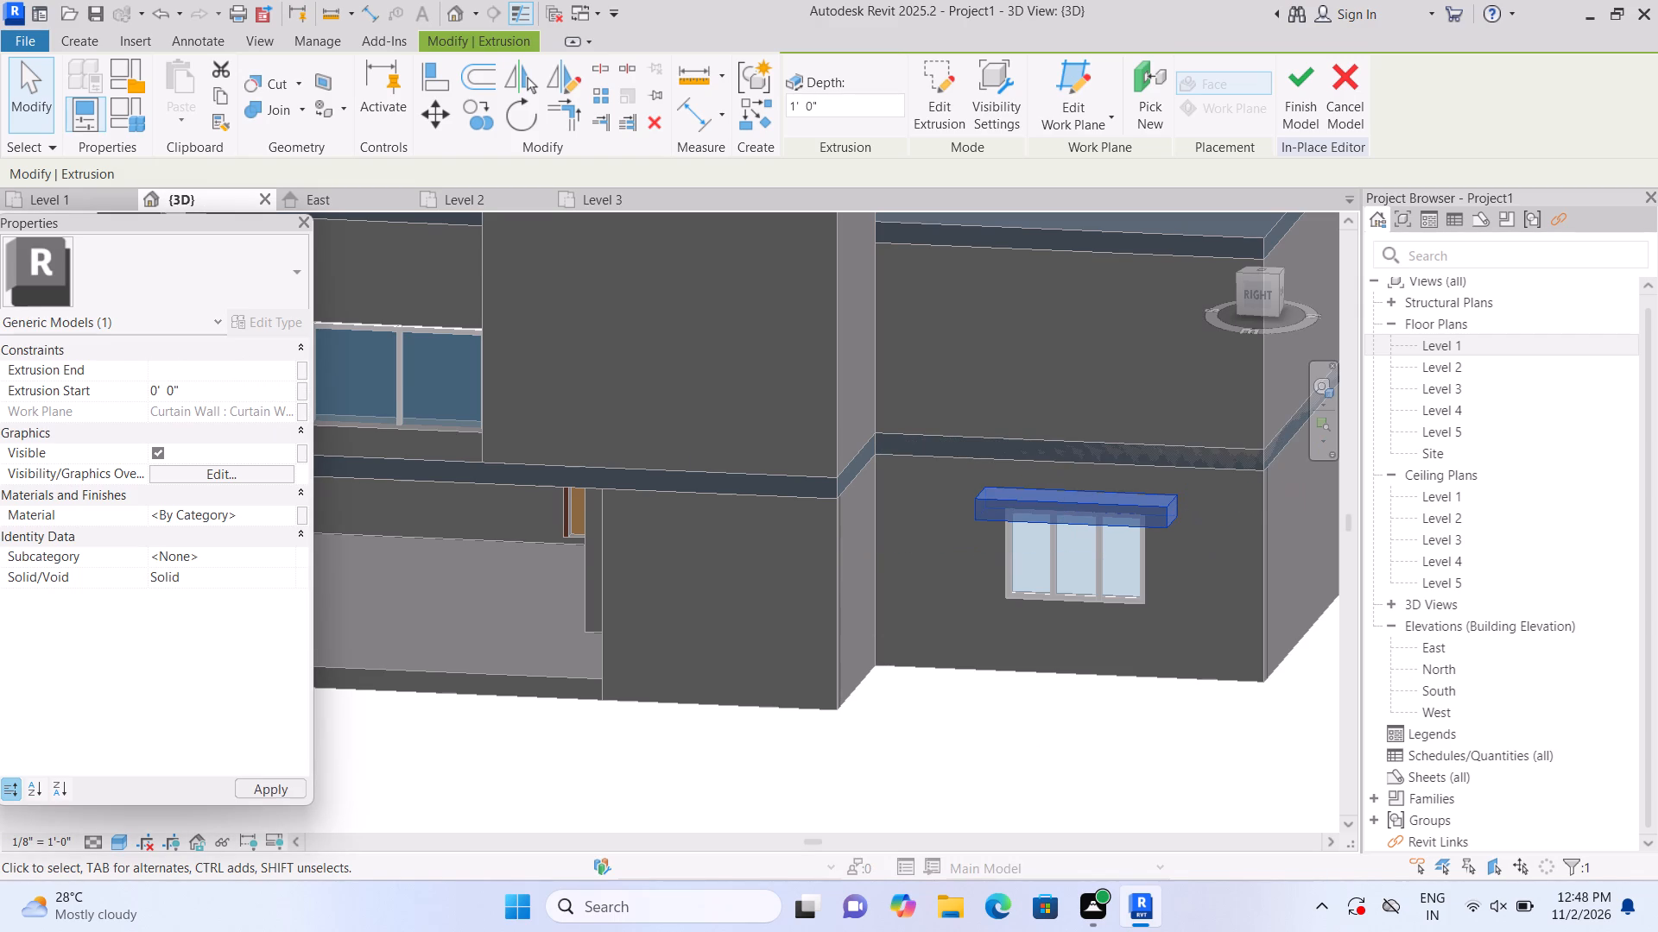
type("9\"")
key("Return")
left_click(1018, 790)
Stretch the front face of the block above the east window outward so it projects farther from the wall.
middle_click_drag(994, 774, 938, 758)
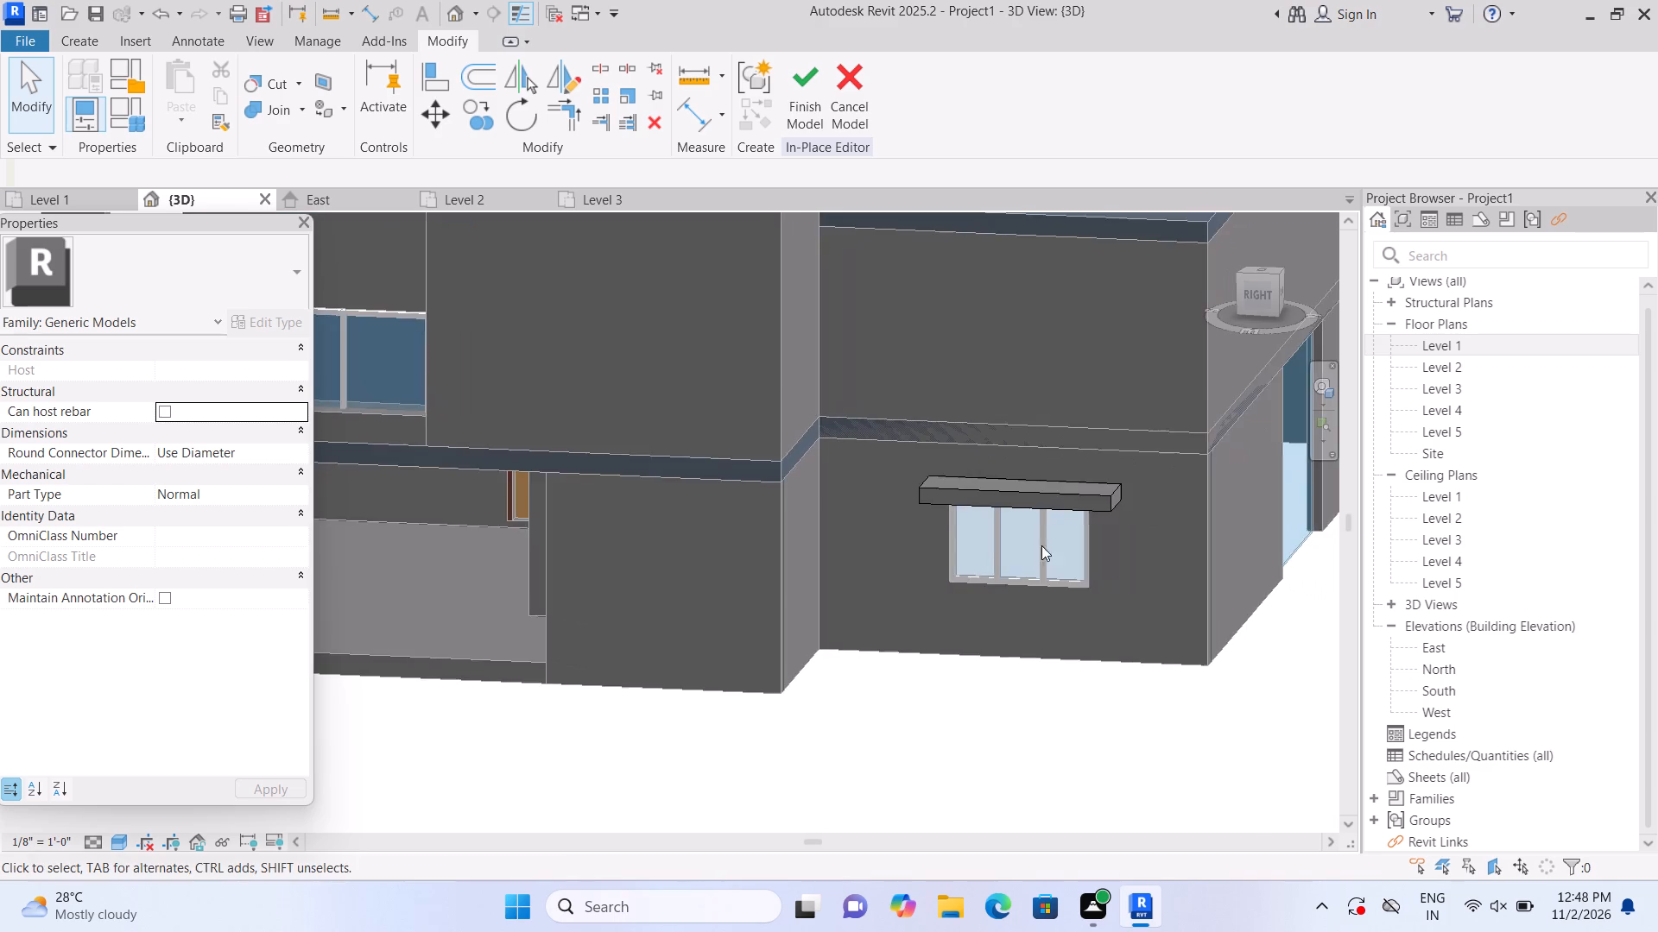
scroll(1041, 545, "up", 2)
left_click(1039, 489)
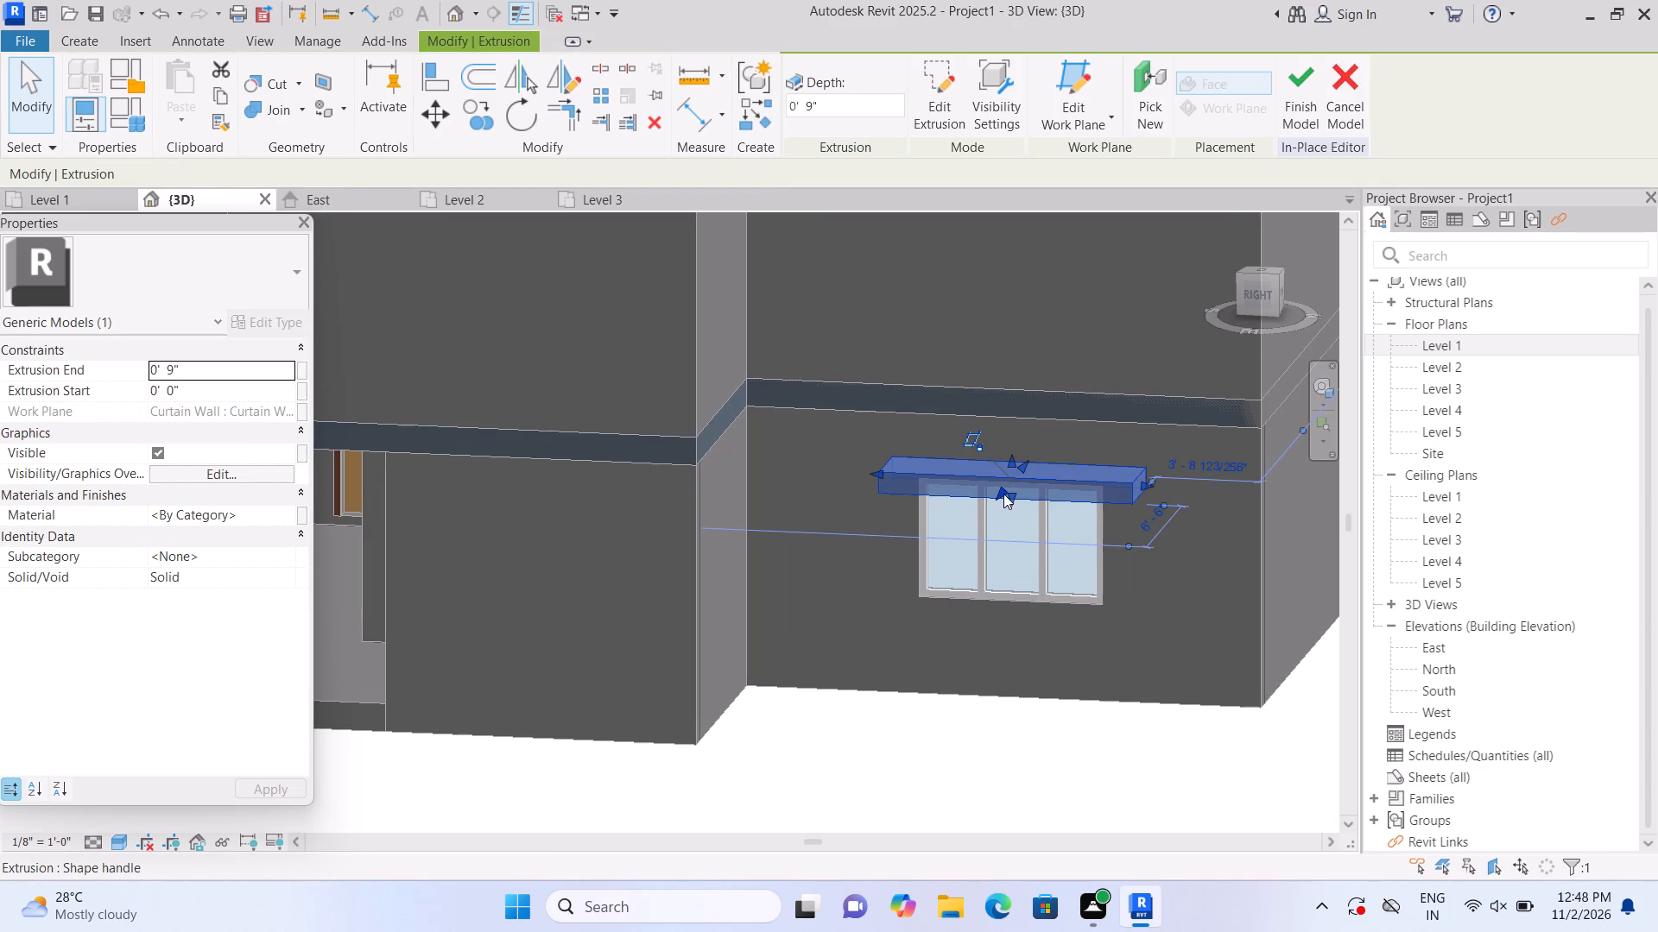
left_click_drag(1003, 487, 995, 494)
left_click(954, 693)
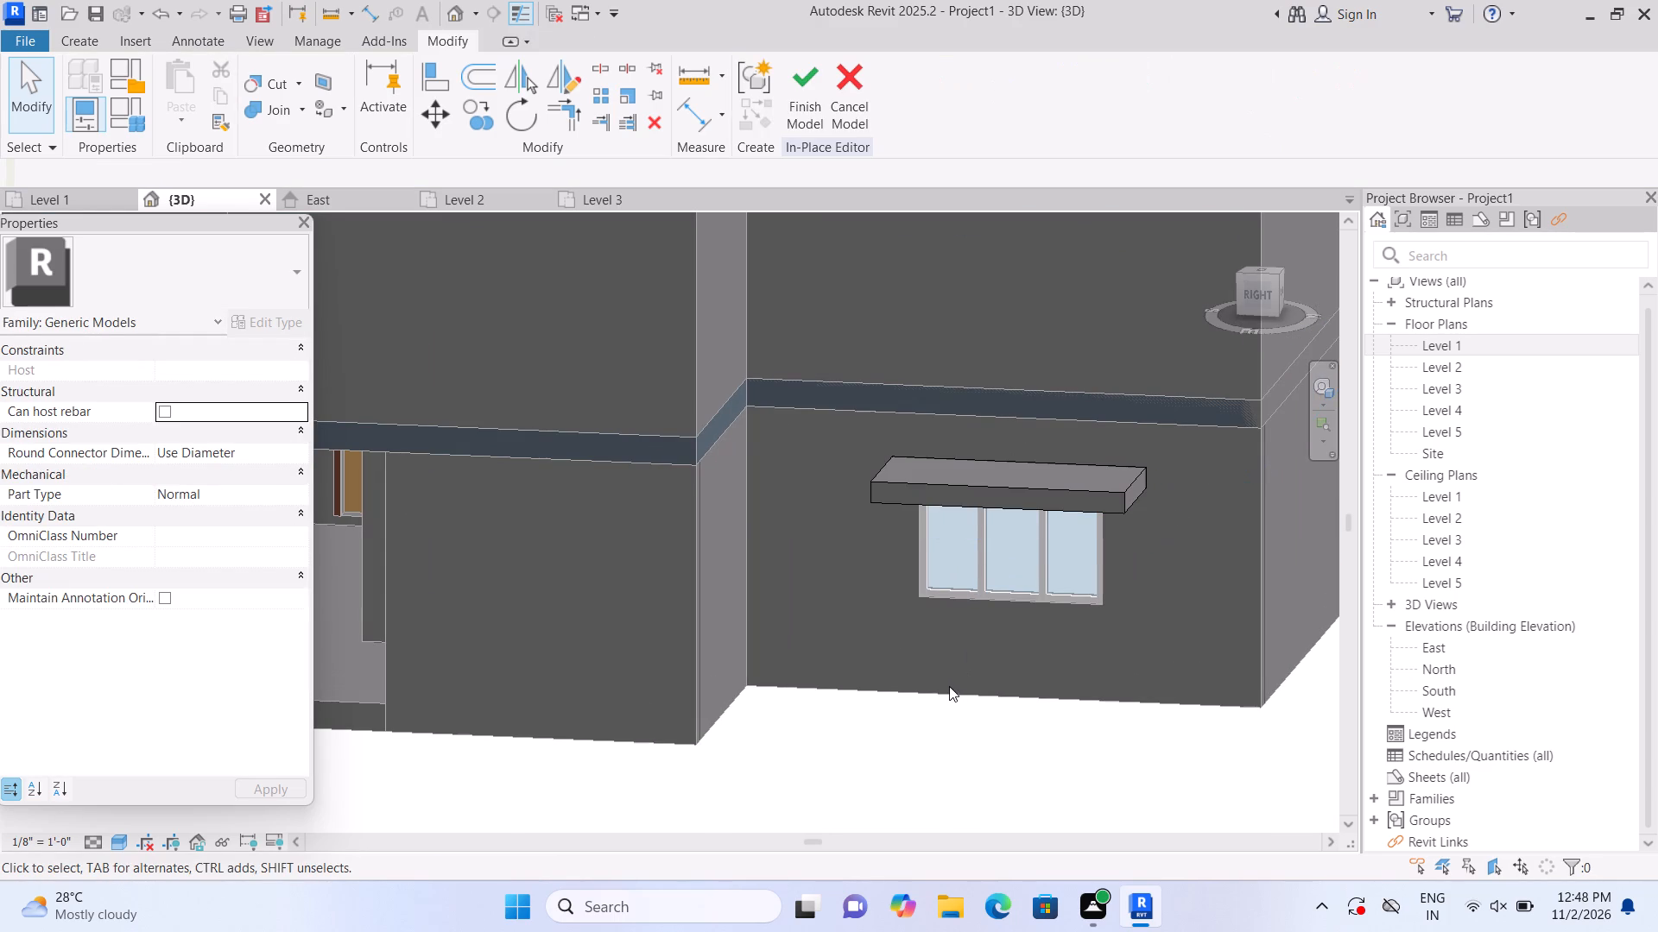
Stretch the north end of the block above the east window slightly outward.
scroll(949, 686, "down", 4)
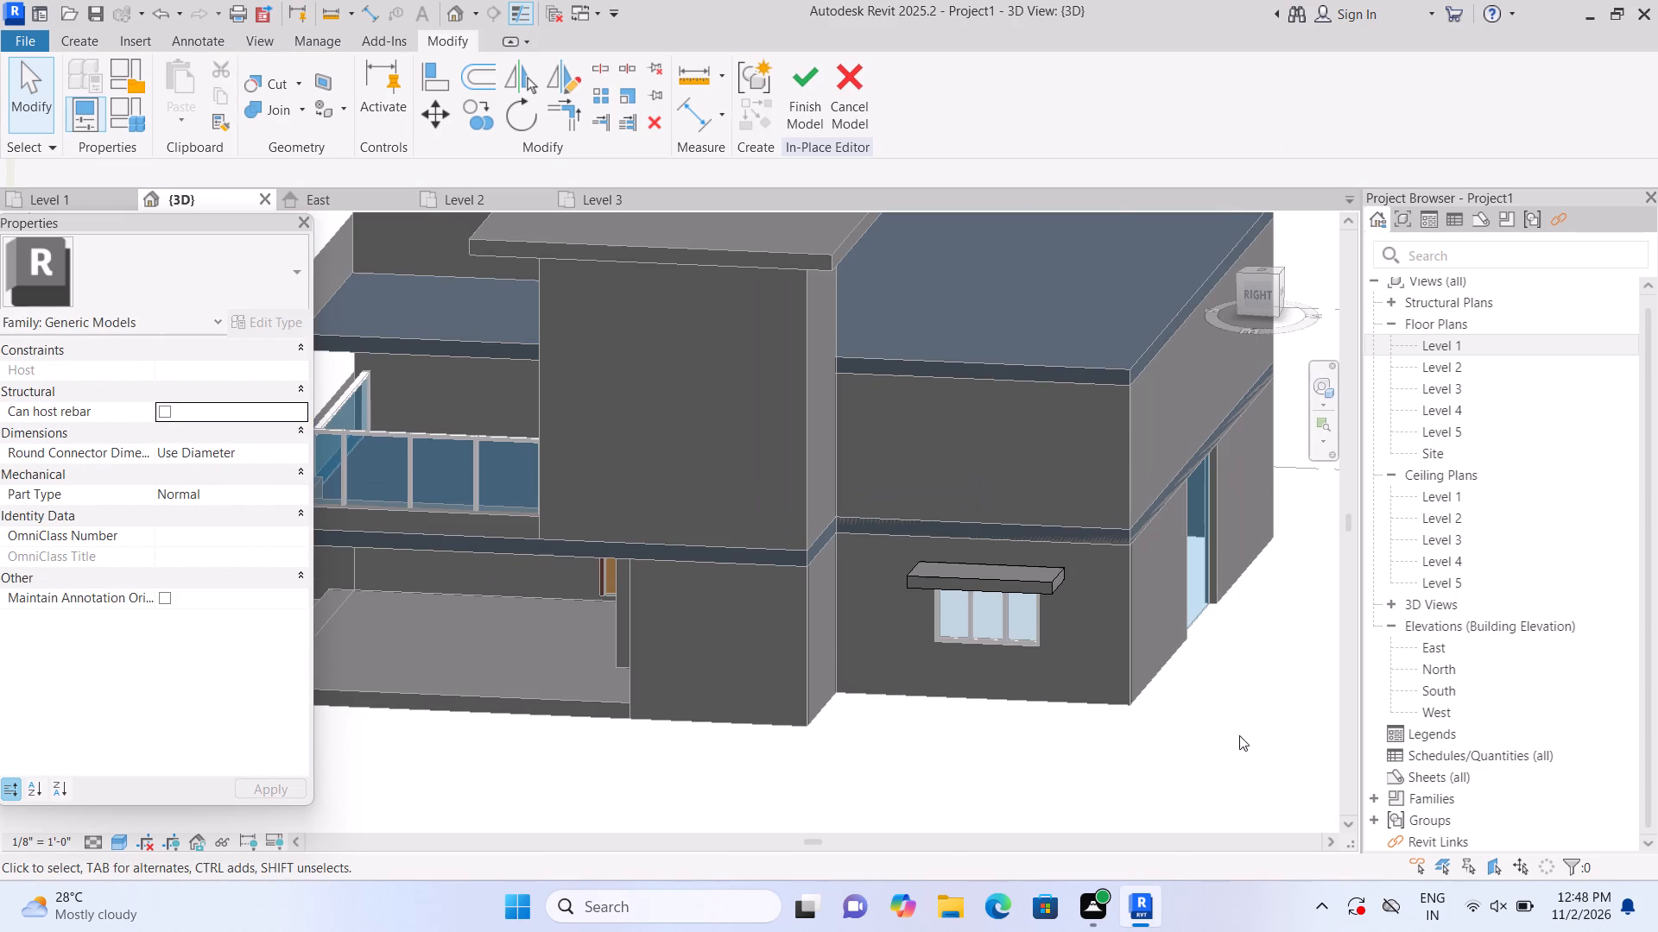
middle_click_drag(1239, 735, 1045, 734, "shift")
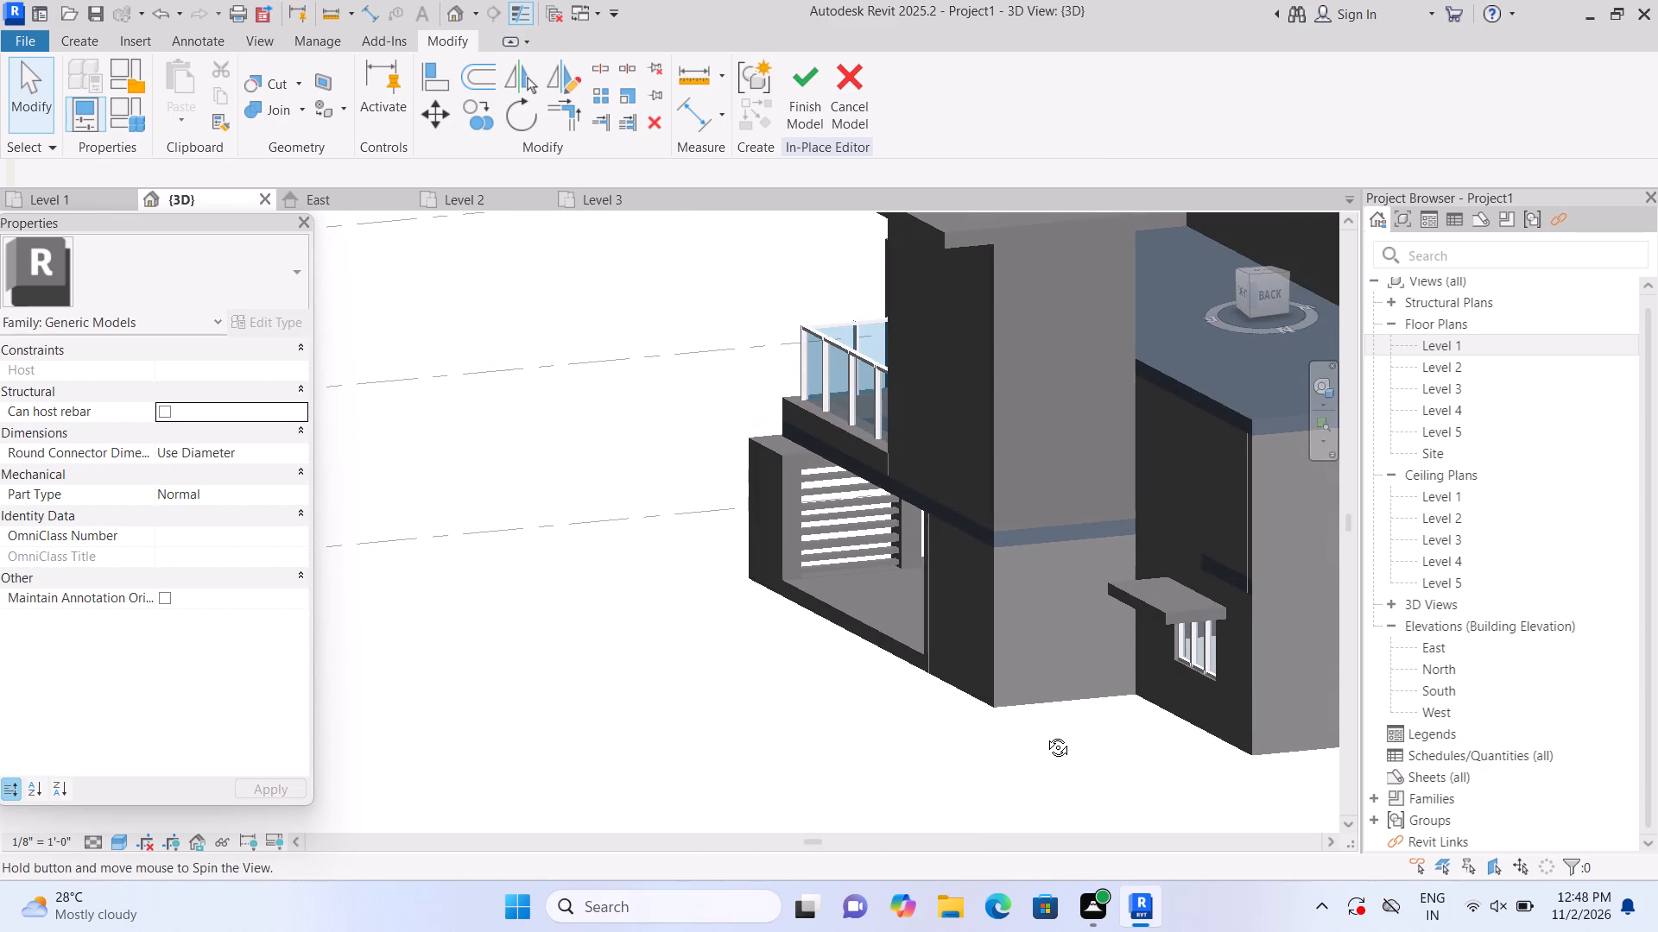
middle_click_drag(1045, 734, 1078, 741, "shift")
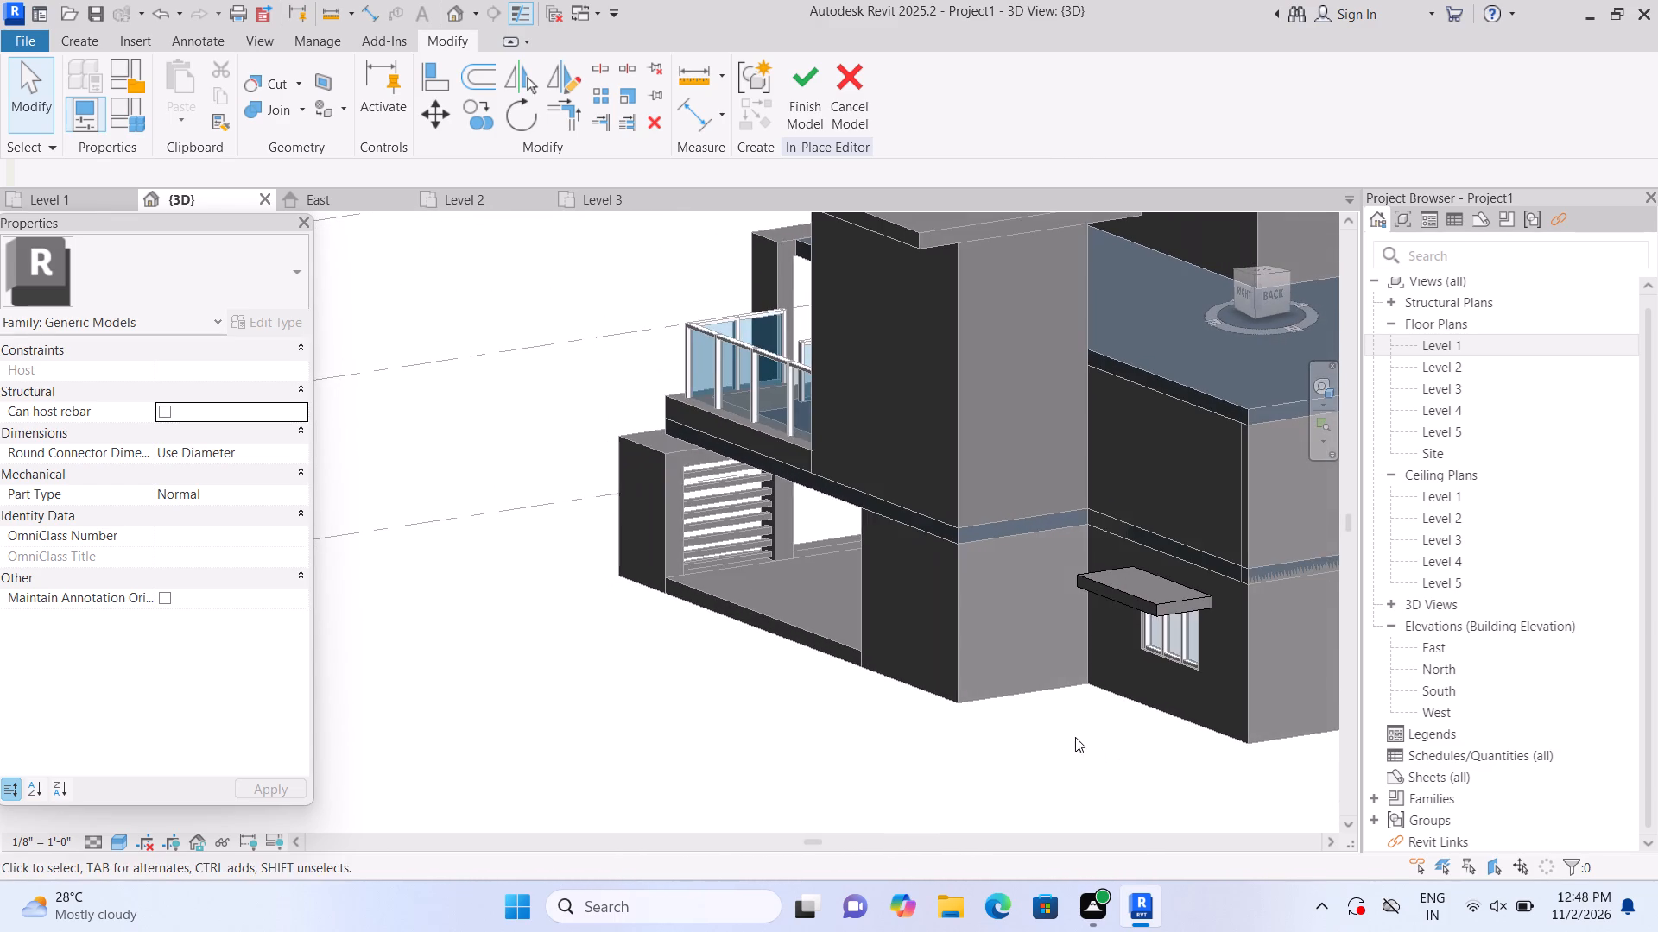
scroll(1130, 611, "up", 4)
left_click(1137, 605)
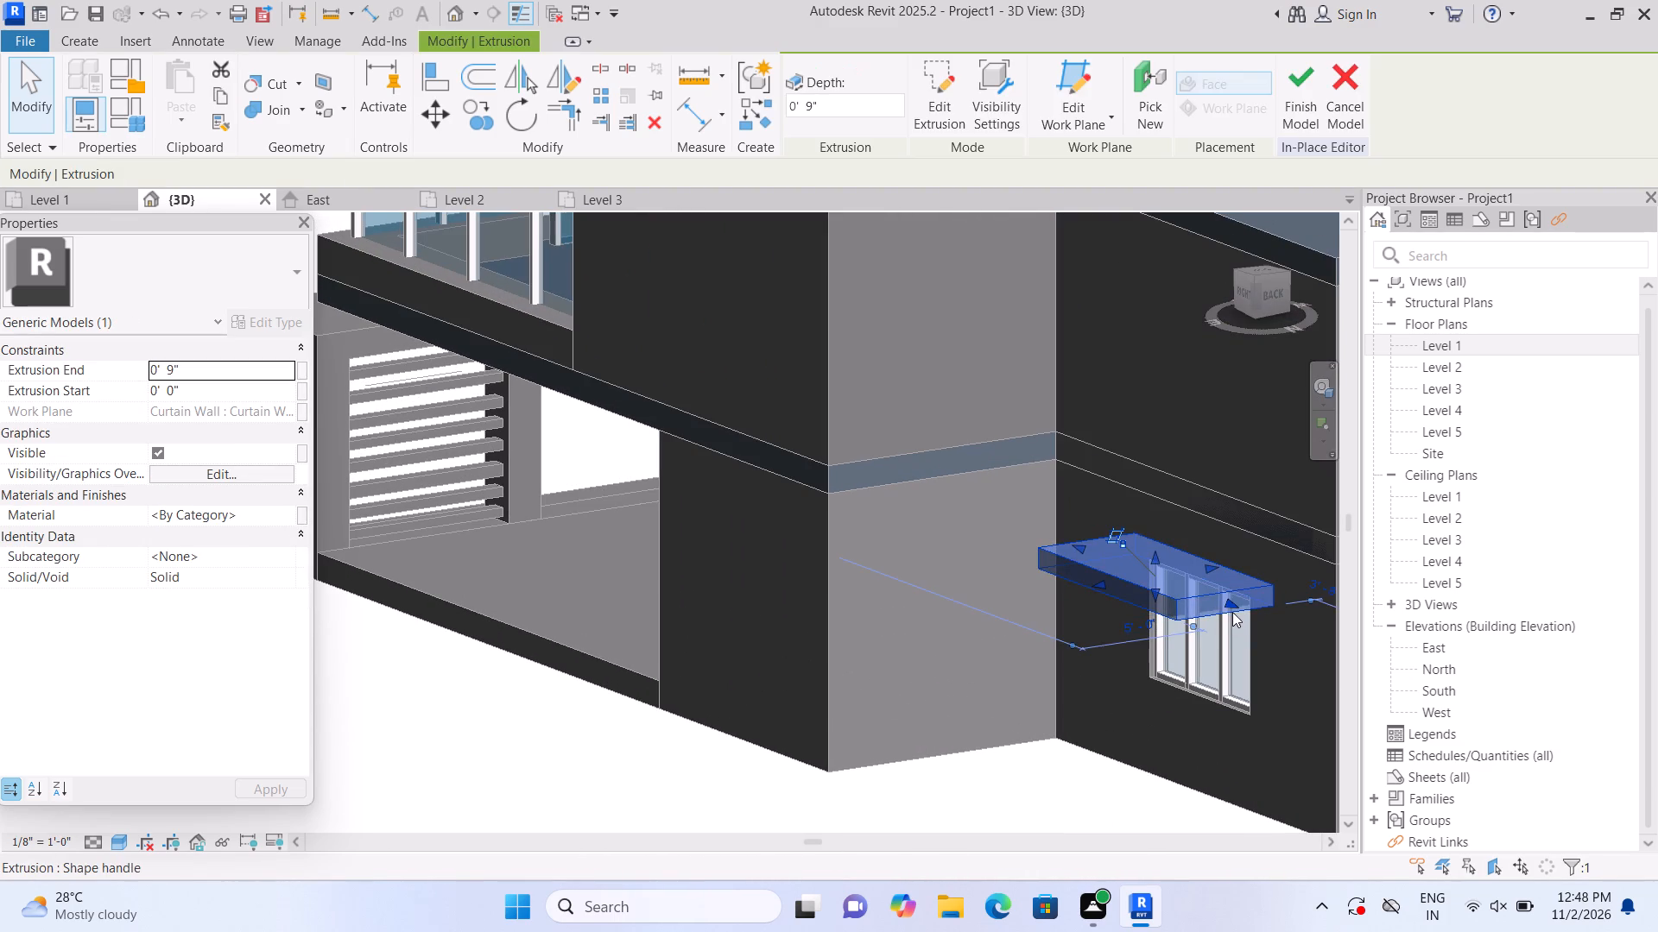
left_click(1232, 601)
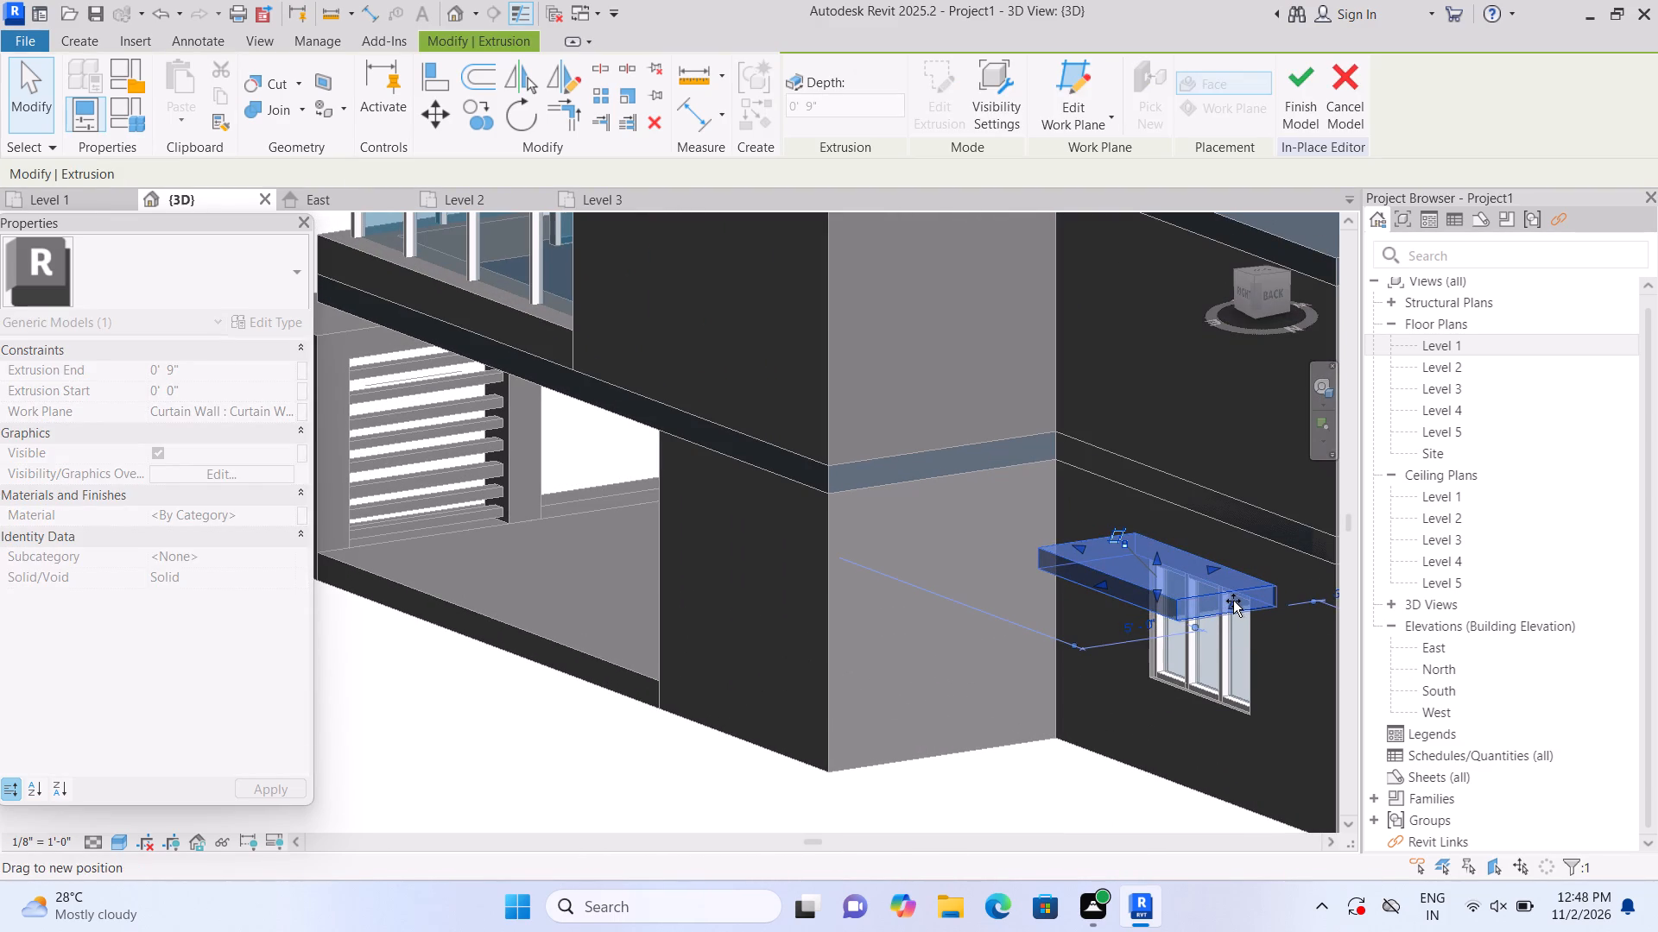
left_click(1018, 755)
Pull the front face of the block above the east window back toward the wall in two small adjustments.
scroll(1016, 748, "down", 2)
scroll(1074, 662, "up", 2)
left_click(1107, 614)
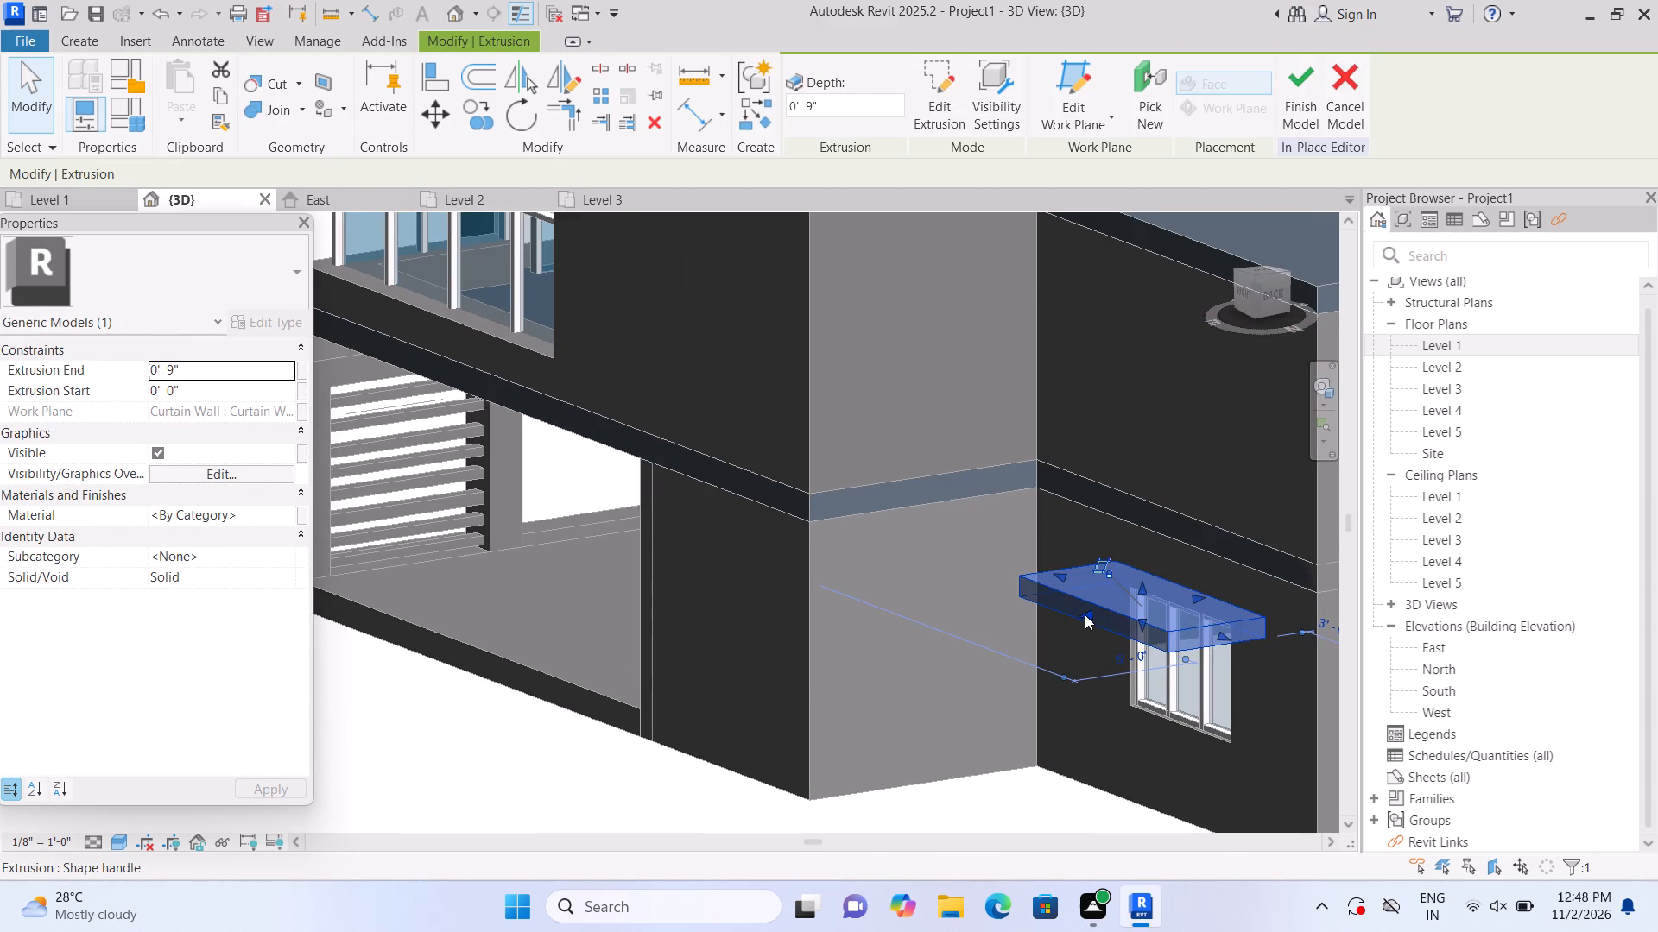
left_click_drag(1085, 614, 1098, 607)
left_click(1009, 767)
scroll(1005, 750, "down", 3)
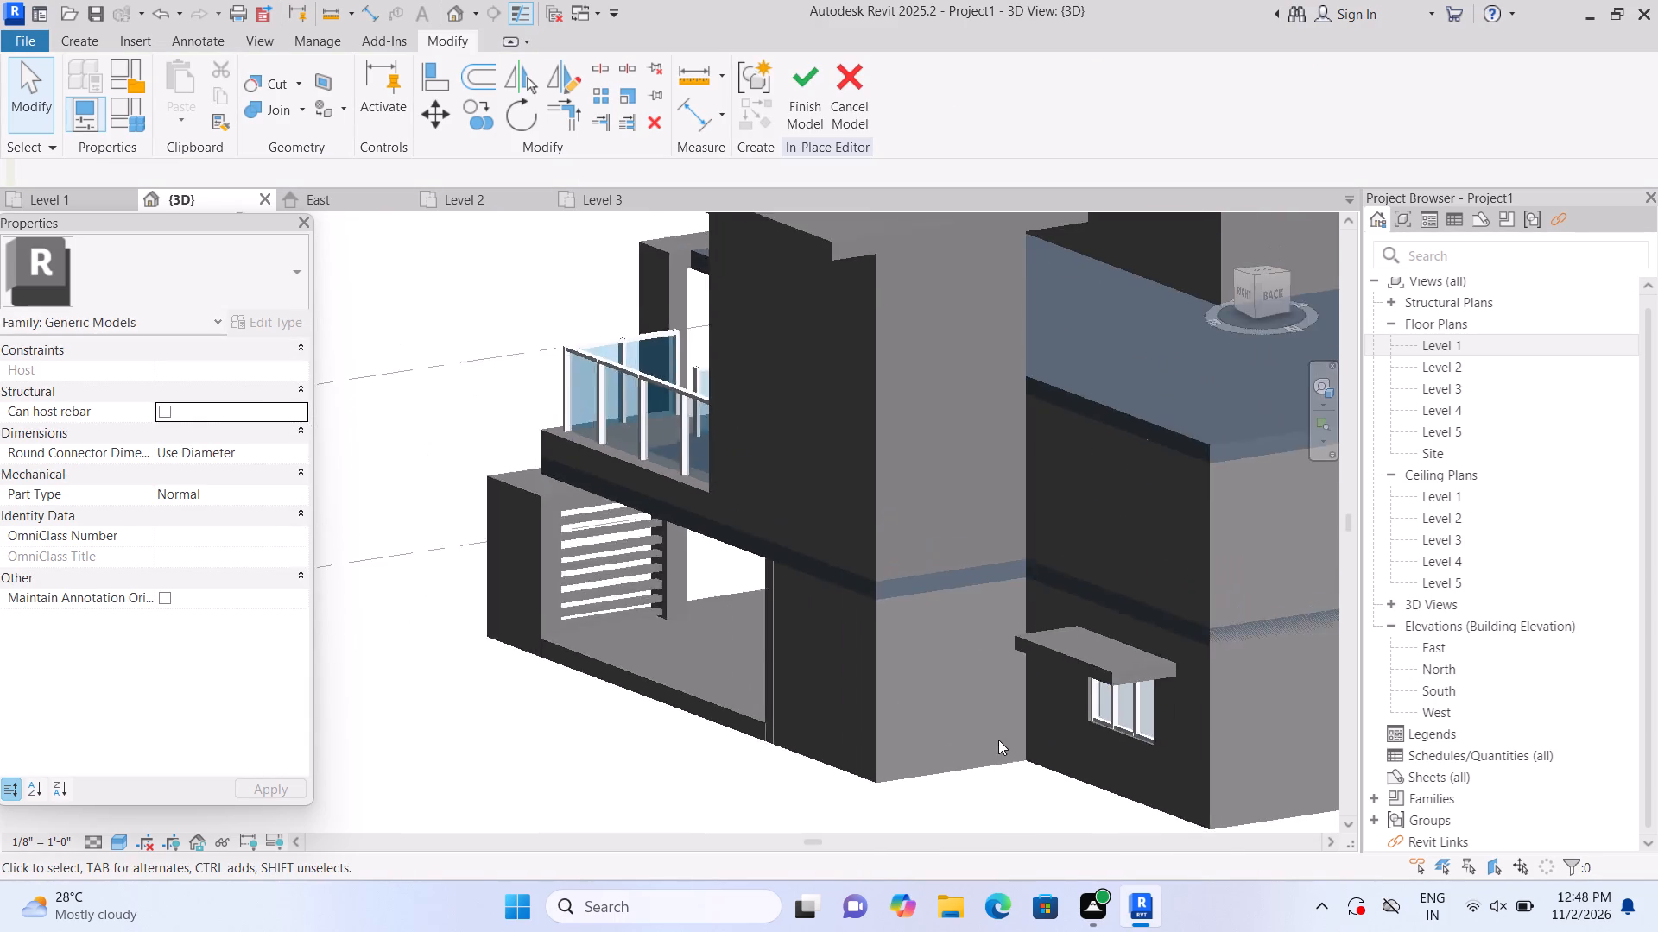
scroll(998, 740, "down", 3)
scroll(1081, 696, "up", 6)
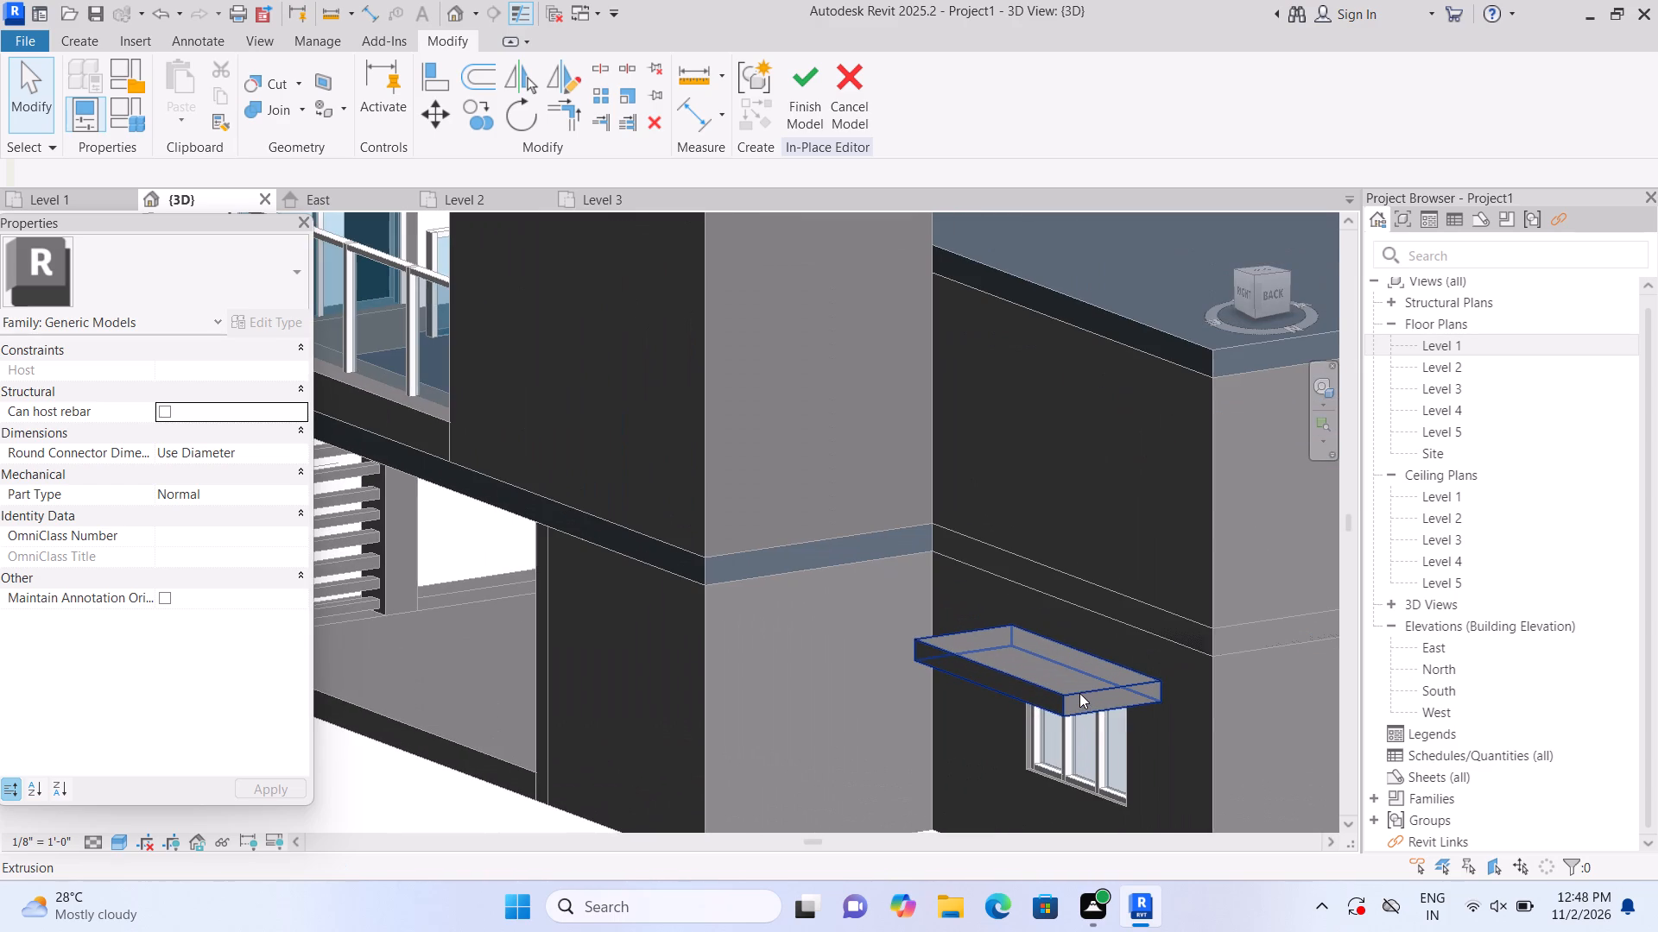
left_click(1078, 691)
scroll(1078, 691, "up", 1)
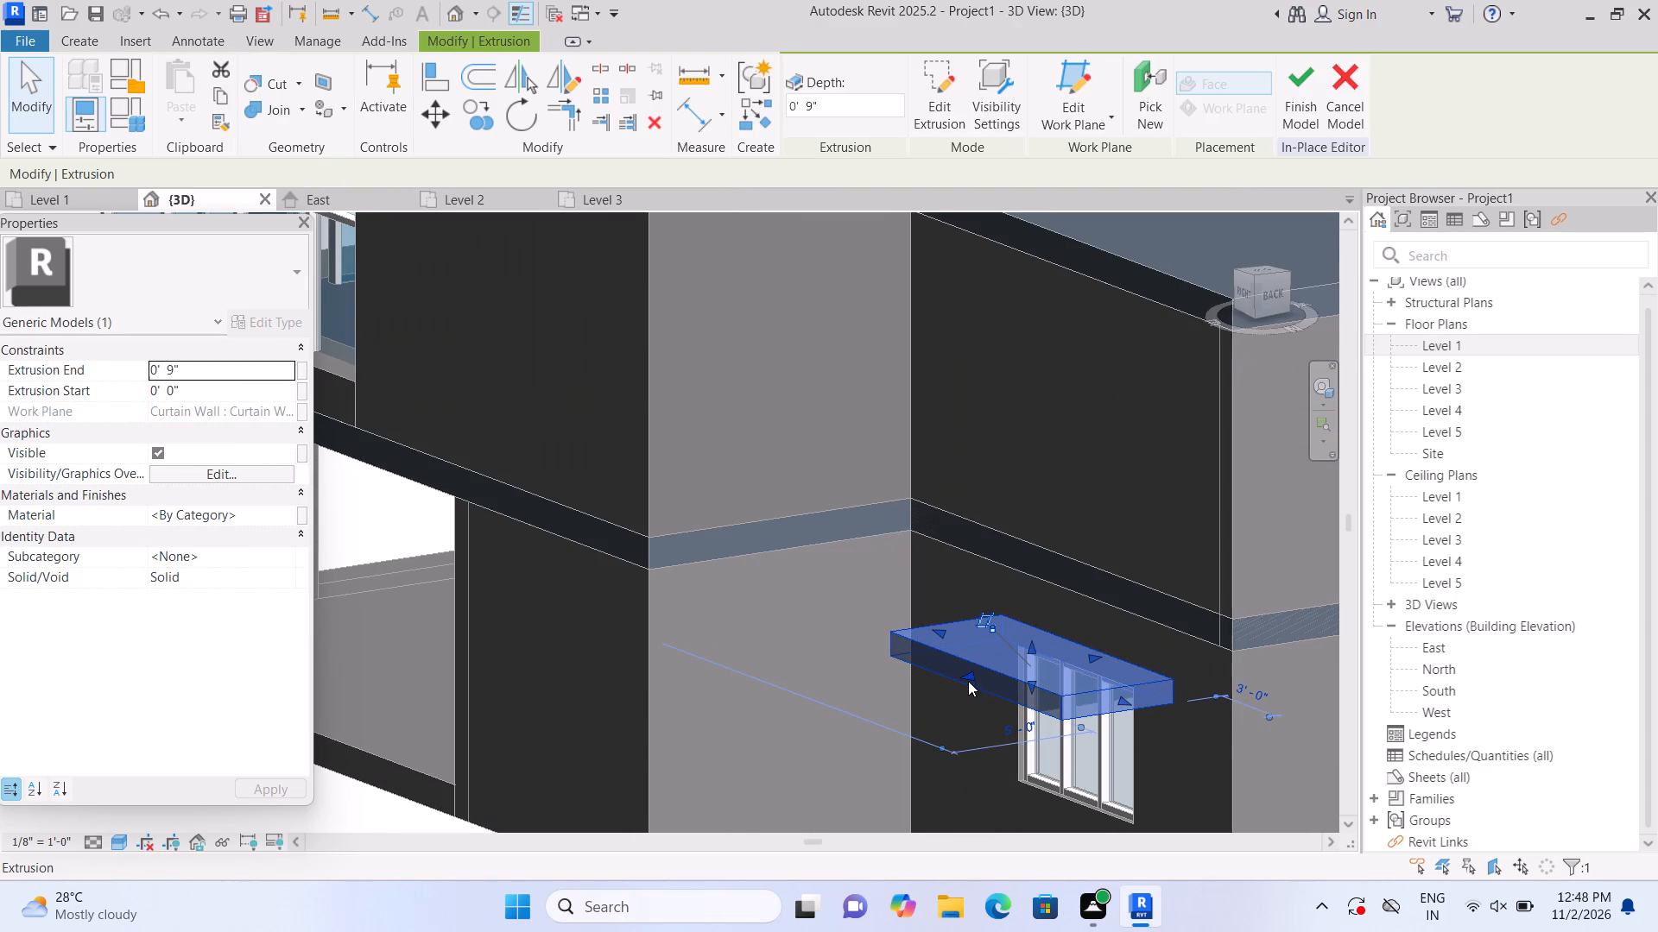
left_click_drag(967, 676, 981, 663)
scroll(981, 663, "down", 6)
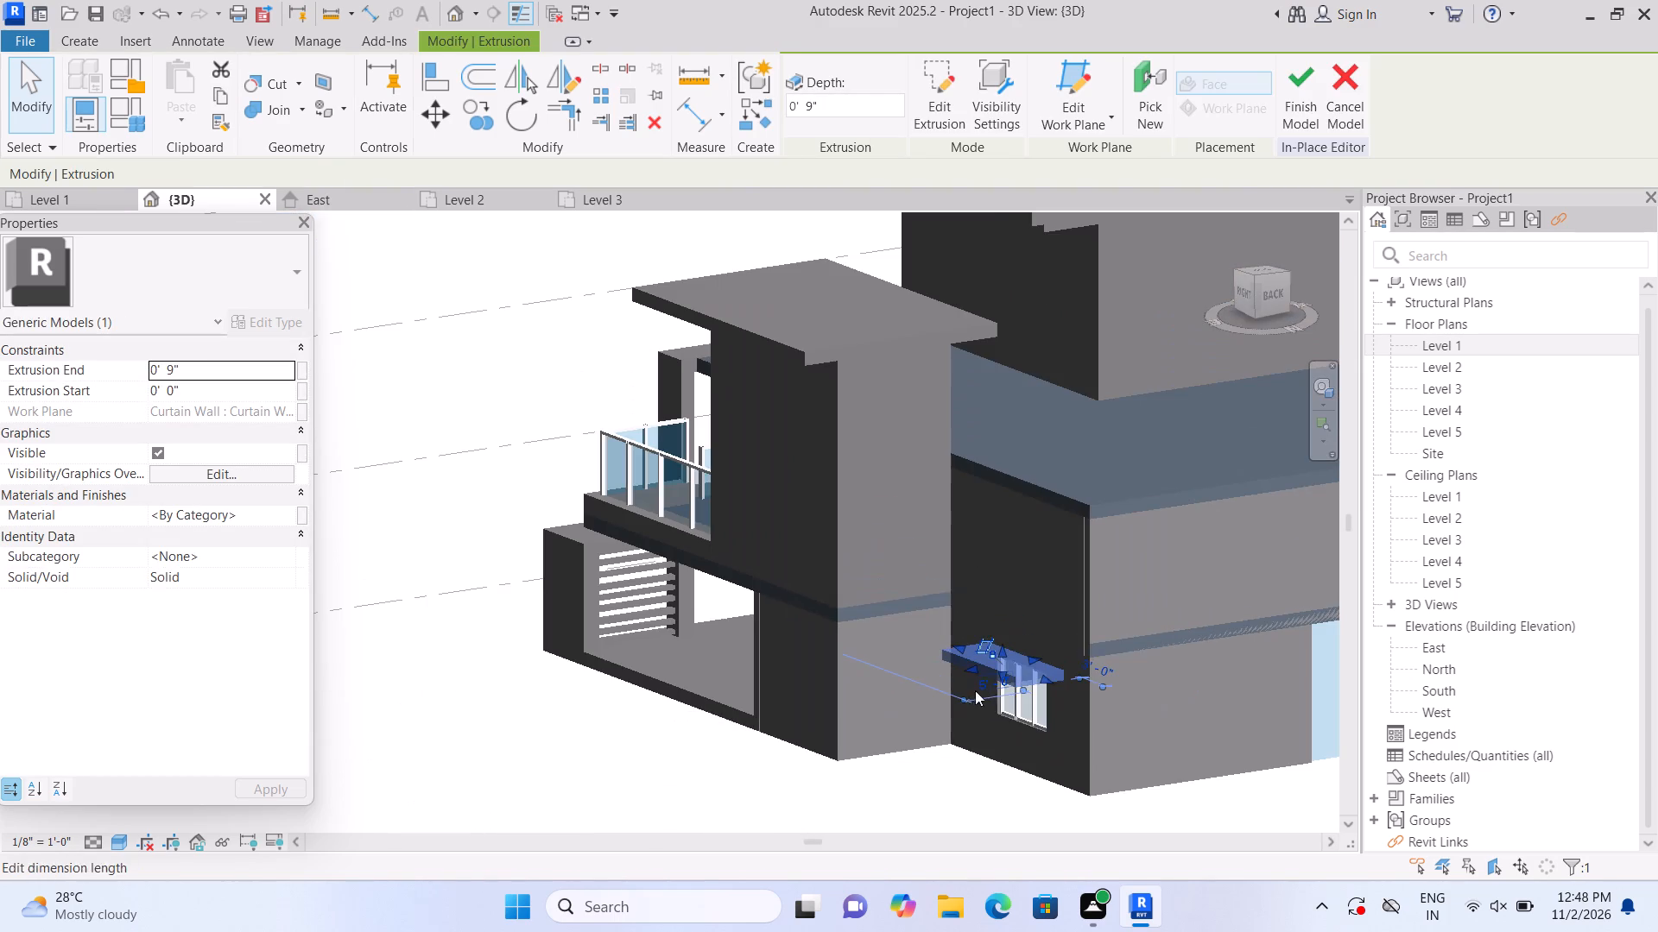
left_click(930, 778)
Finish the in-place model of the projecting block above the east window.
middle_click_drag(949, 777, 845, 765, "shift")
middle_click_drag(1070, 796, 930, 656)
middle_click_drag(960, 706, 913, 697, "shift")
scroll(953, 717, "up", 1)
middle_click_drag(955, 717, 811, 681)
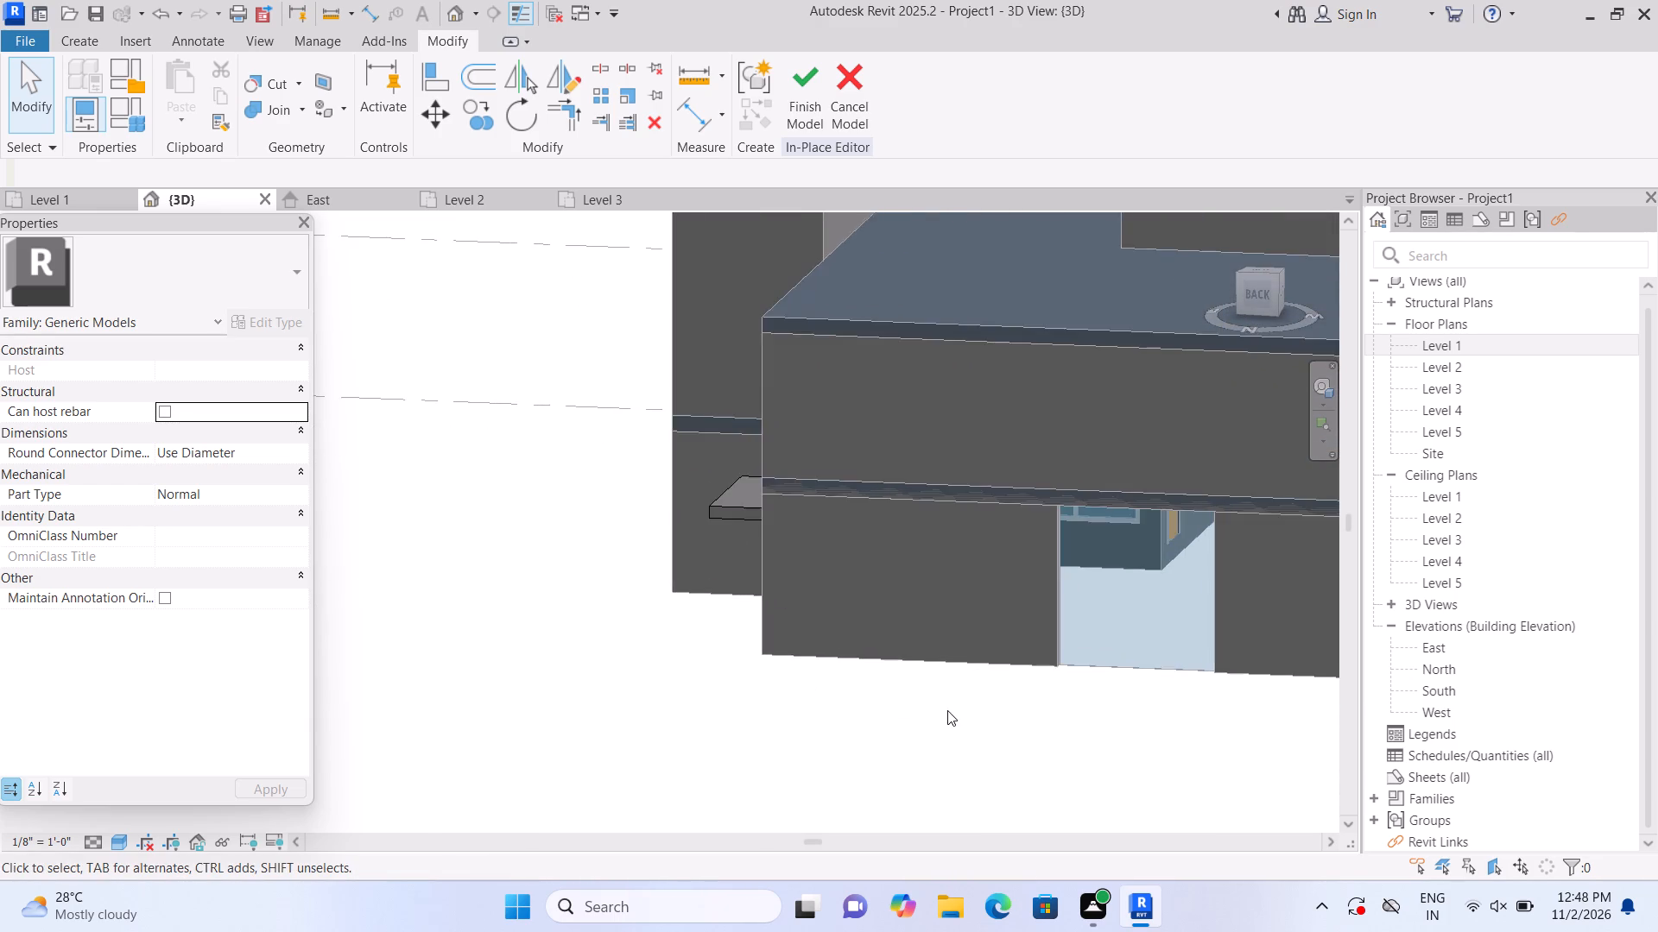
scroll(947, 710, "down", 2)
middle_click_drag(948, 711, 775, 712)
scroll(946, 646, "up", 1)
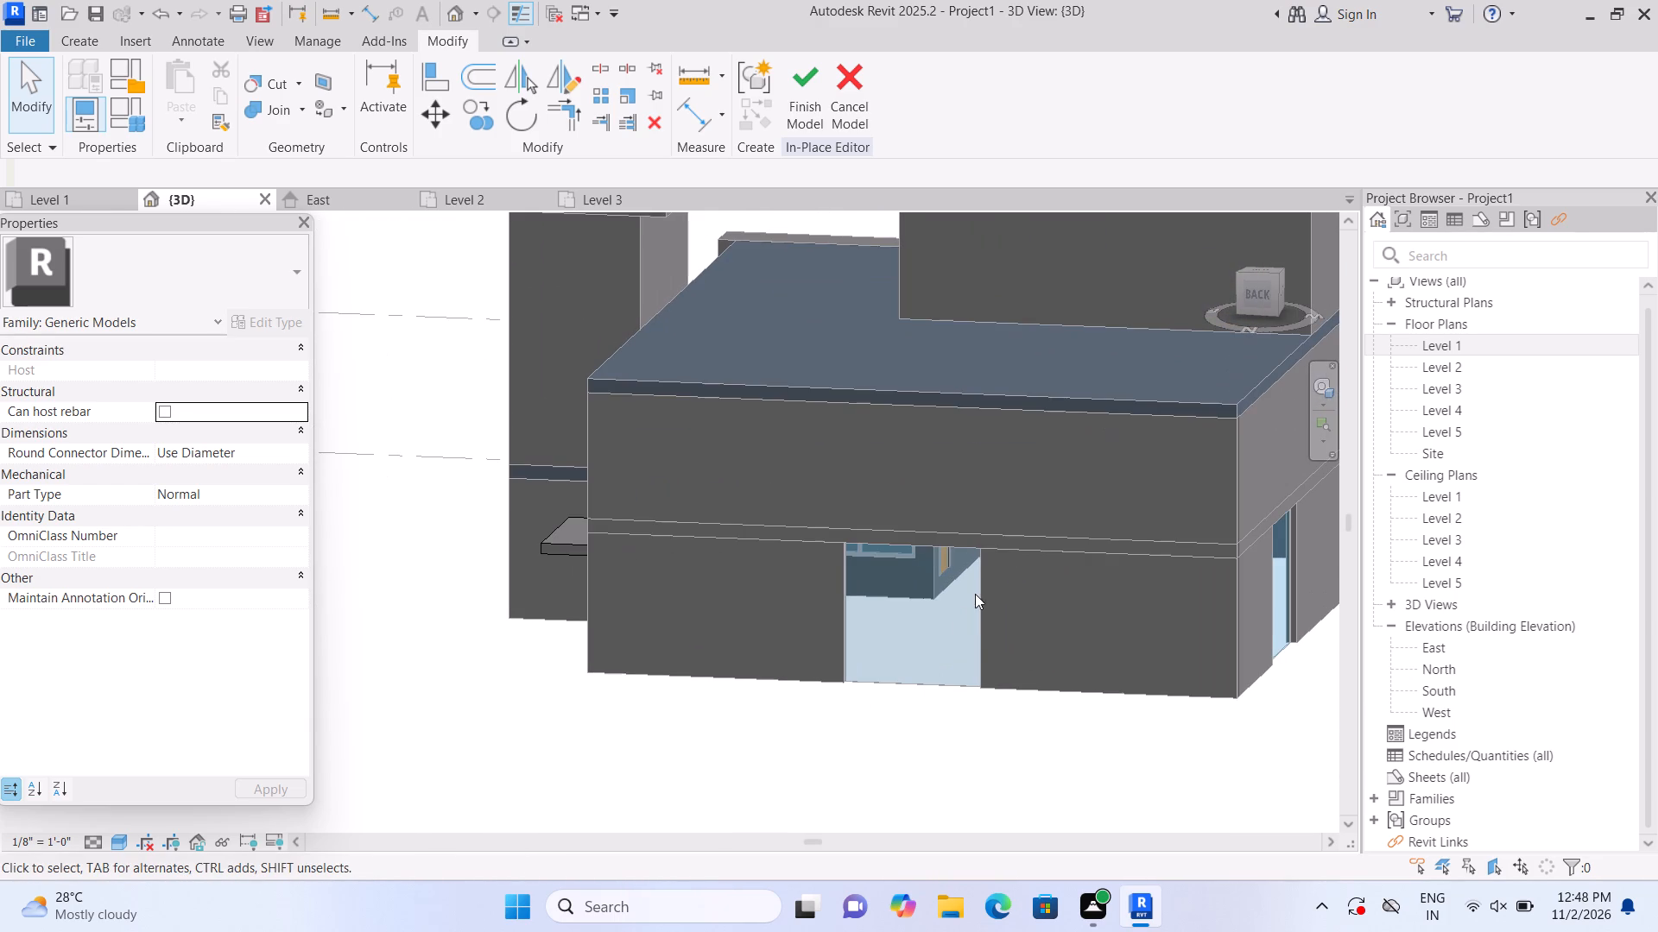
left_click(808, 116)
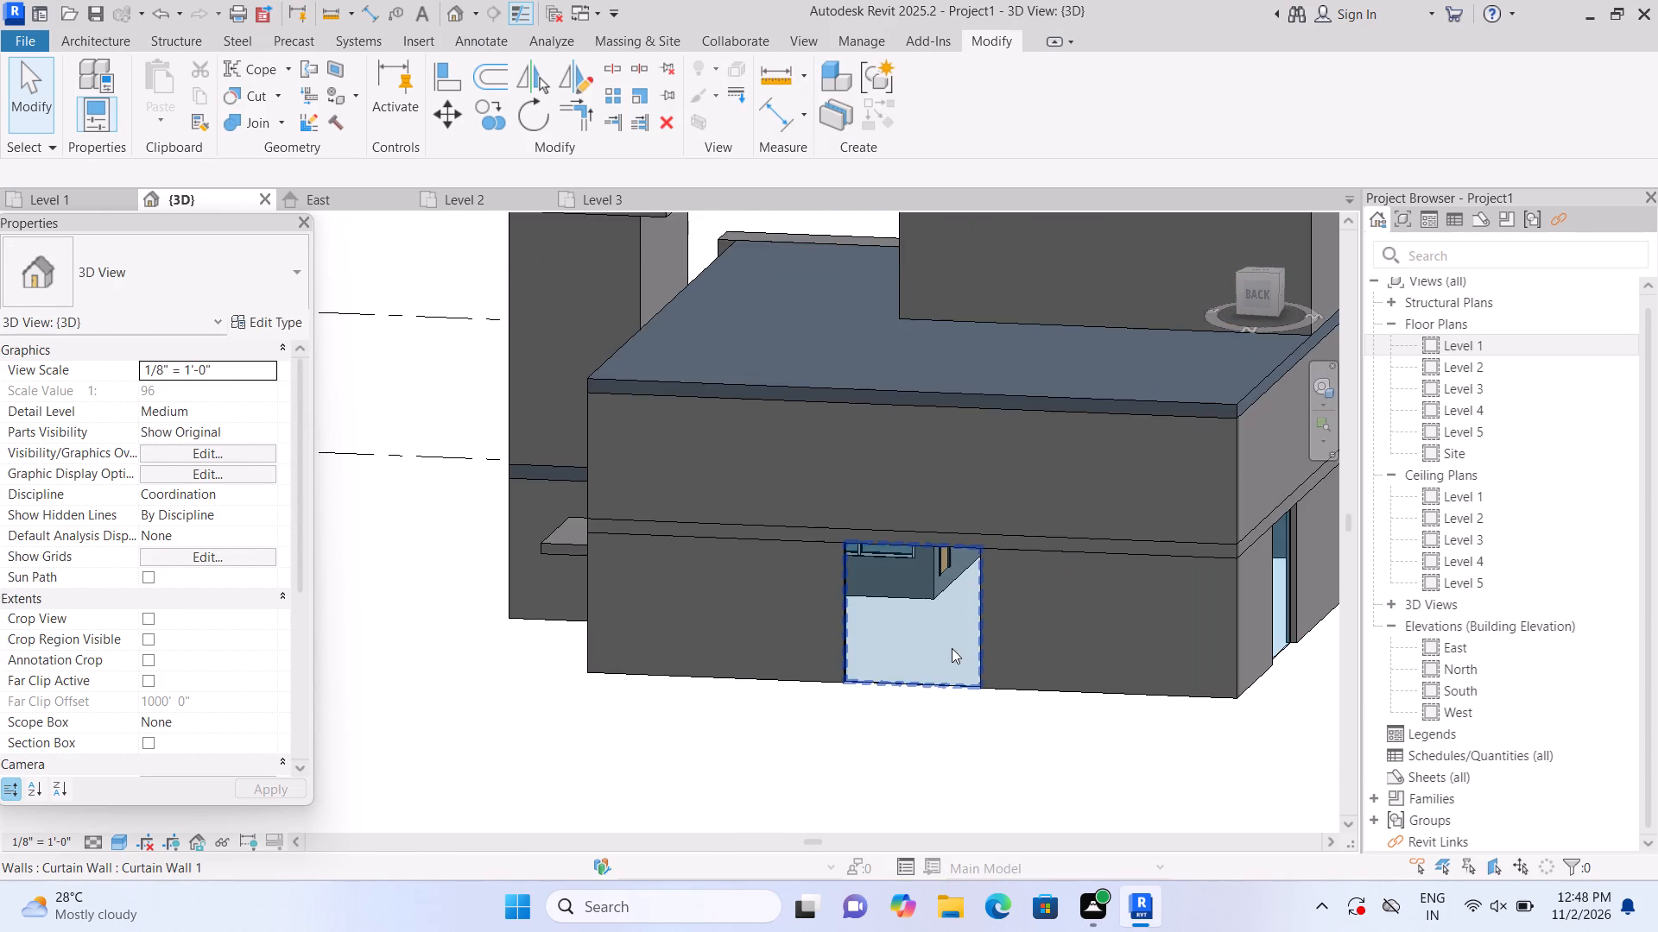
Raise the base of the north Level 1 curtain wall to about 3' 3" and lower its top to form a window.
scroll(954, 648, "up", 1)
left_click(954, 648)
left_click_drag(904, 691, 912, 656)
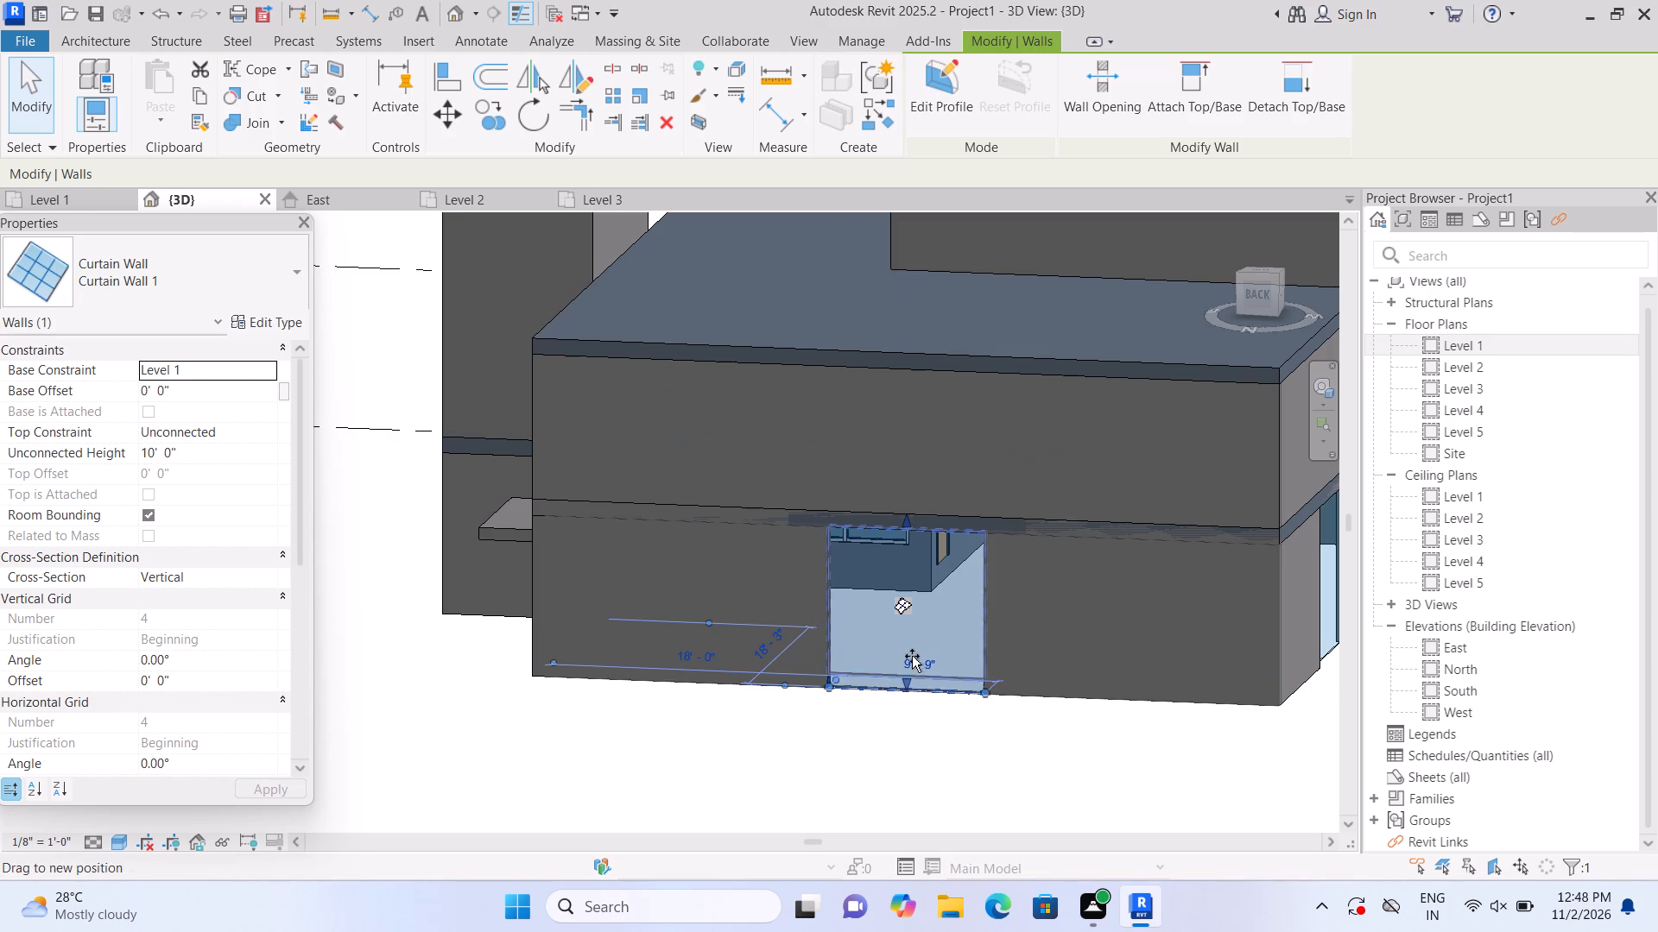
left_click_drag(912, 656, 916, 638)
left_click_drag(905, 516, 904, 557)
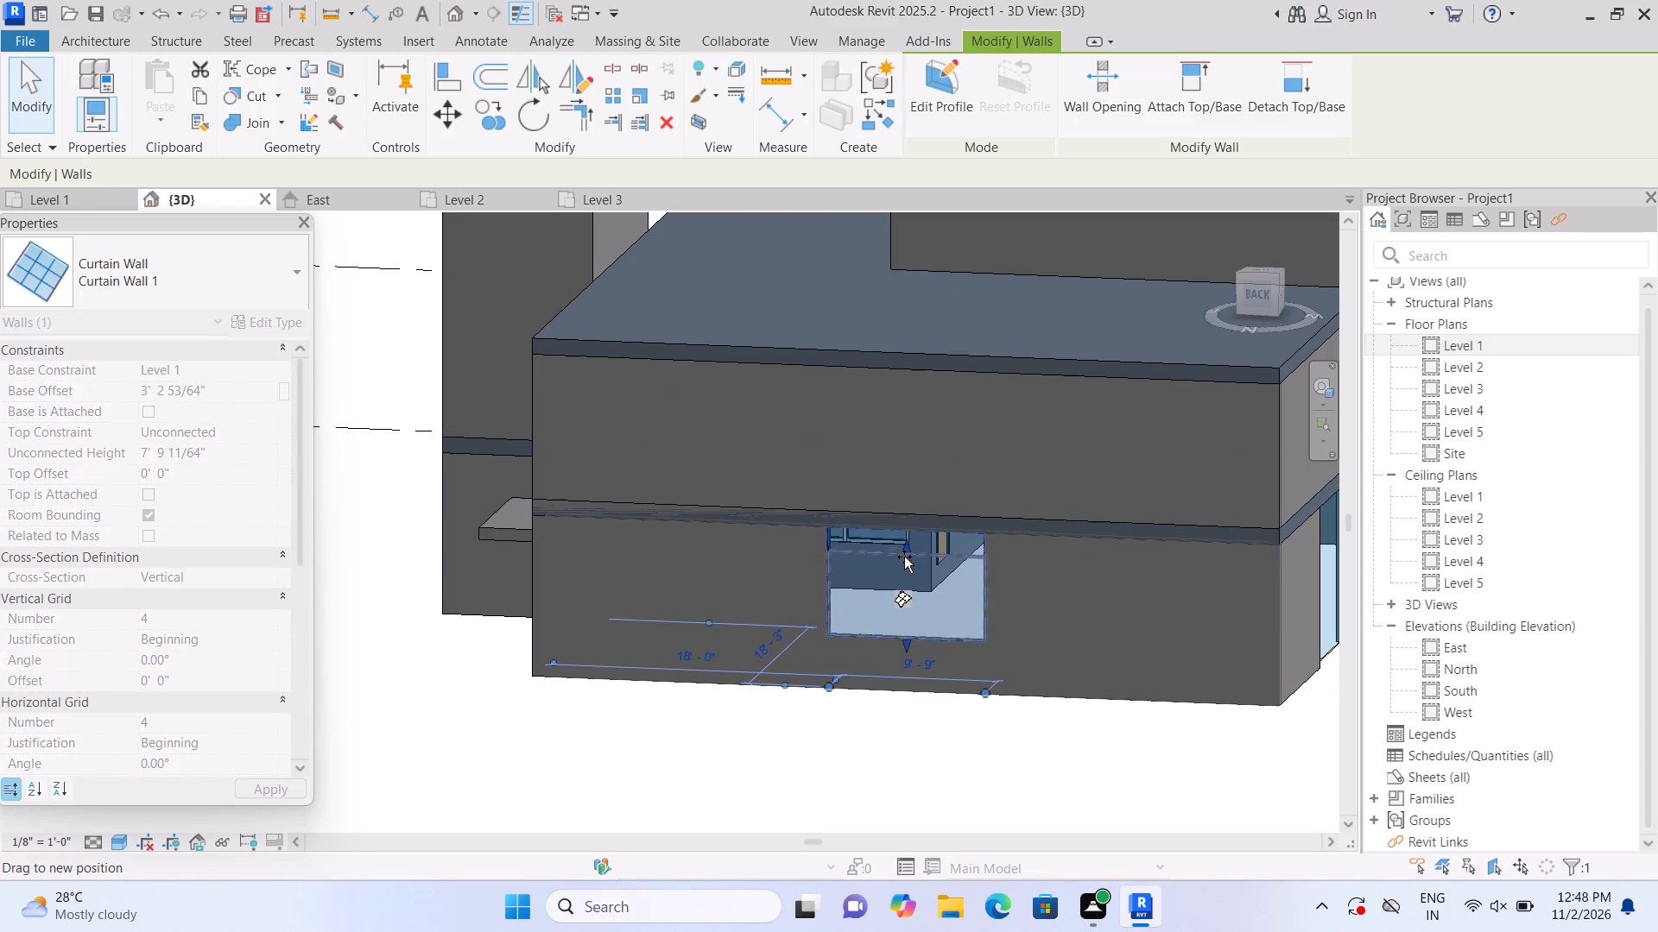
left_click_drag(904, 557, 904, 563)
left_click(854, 746)
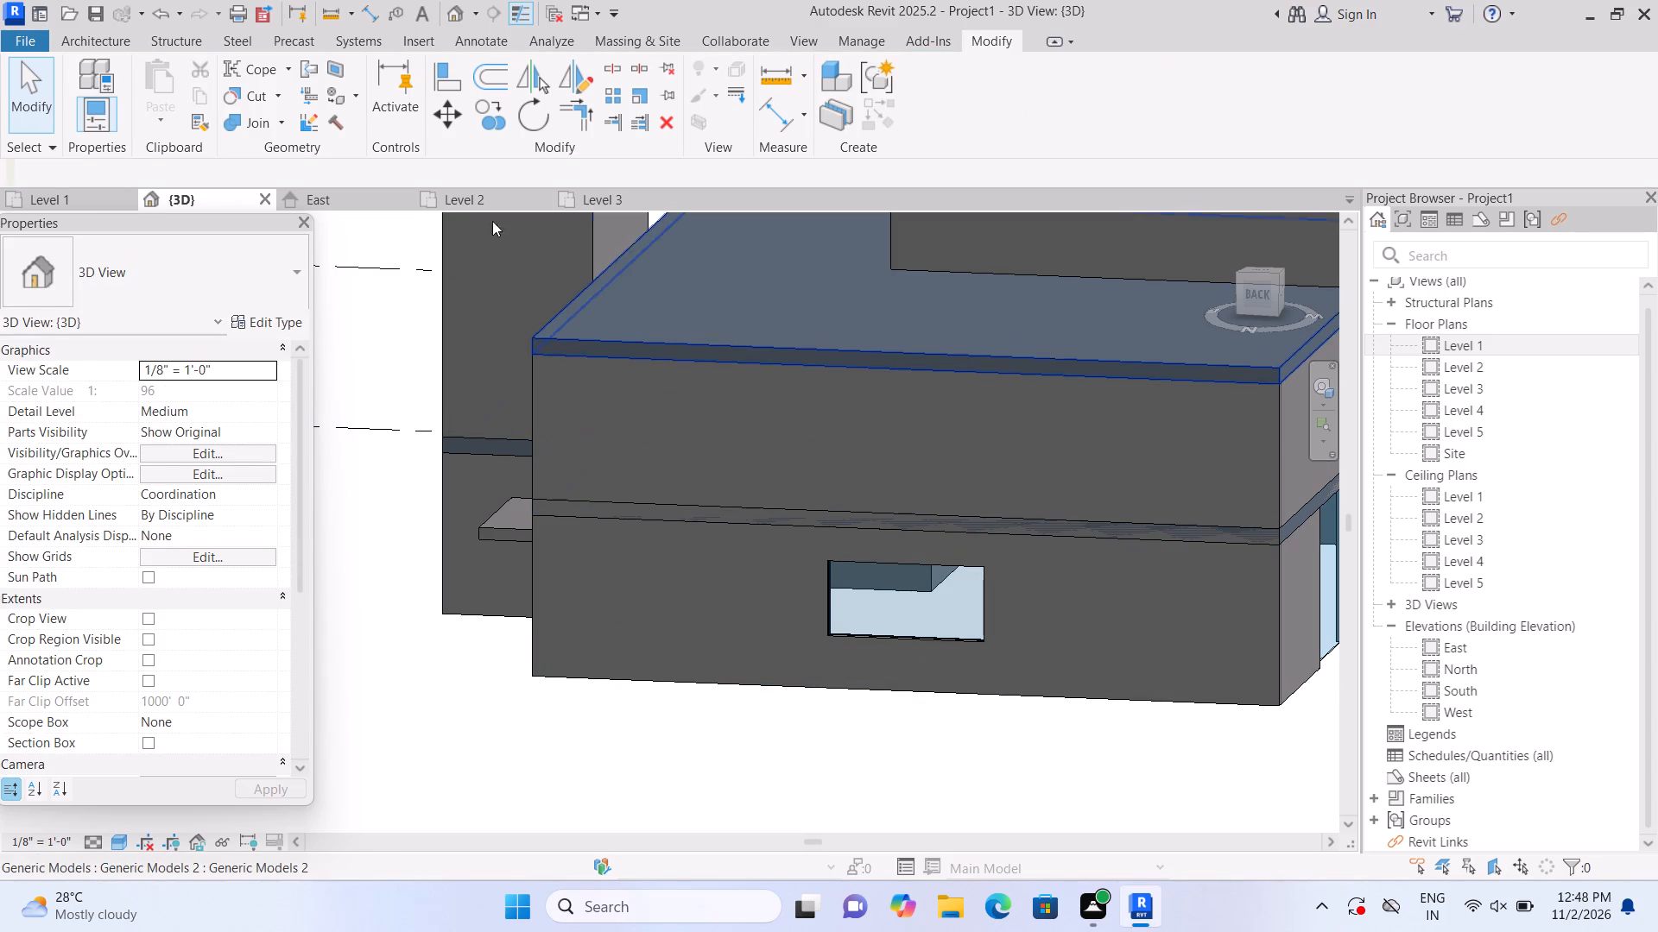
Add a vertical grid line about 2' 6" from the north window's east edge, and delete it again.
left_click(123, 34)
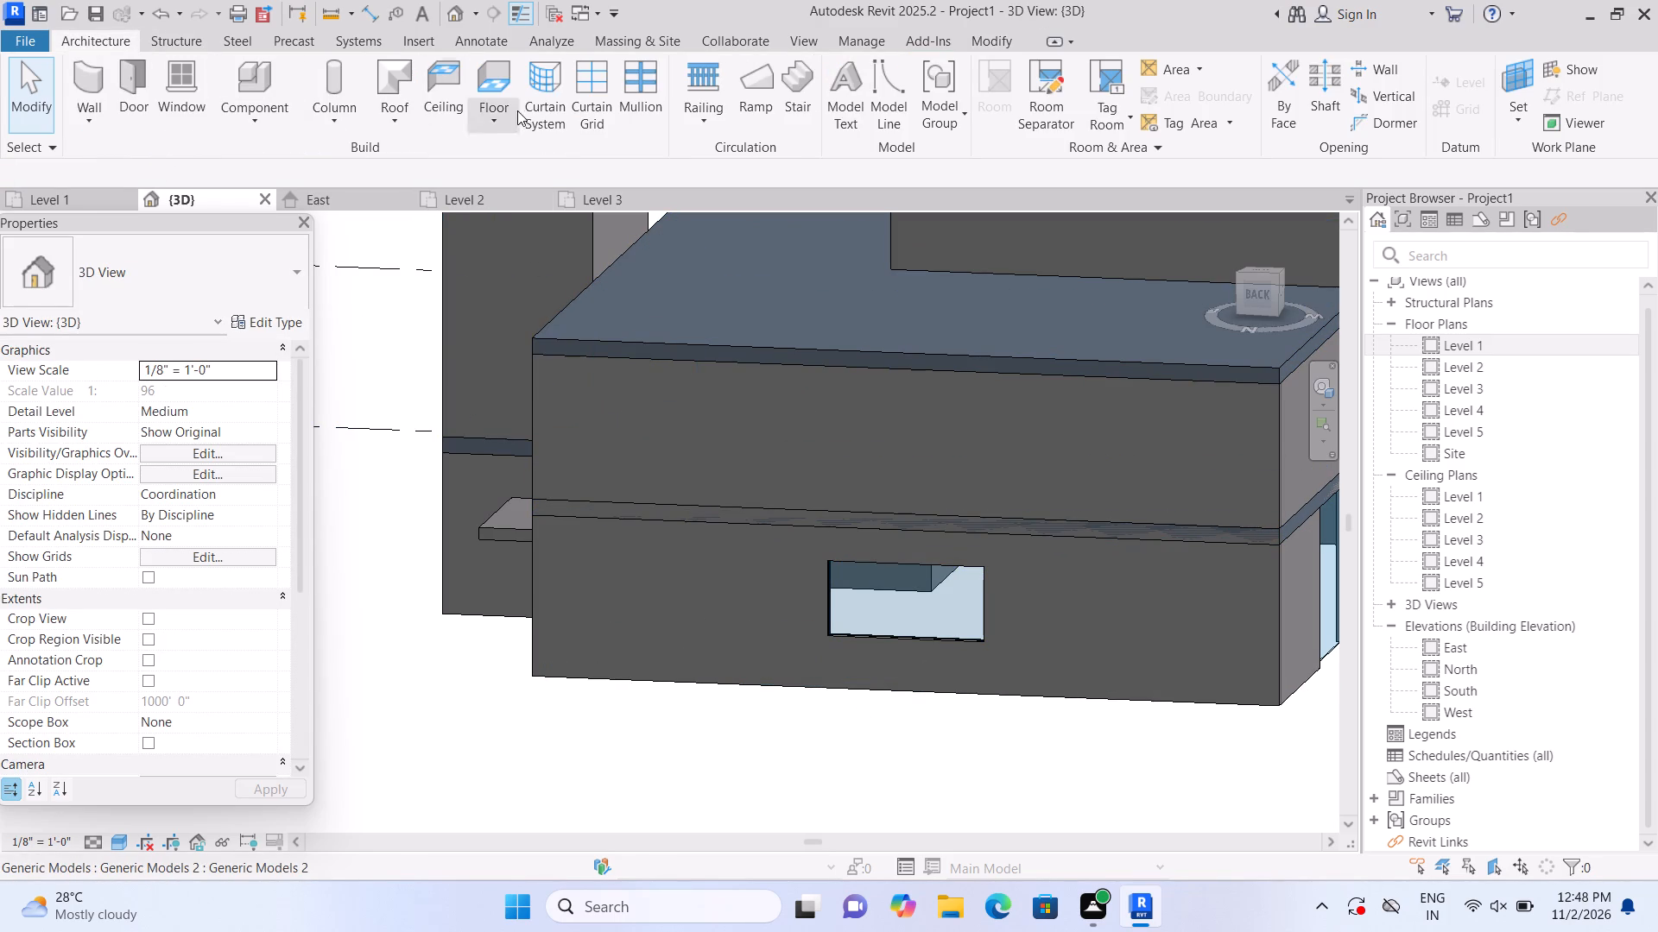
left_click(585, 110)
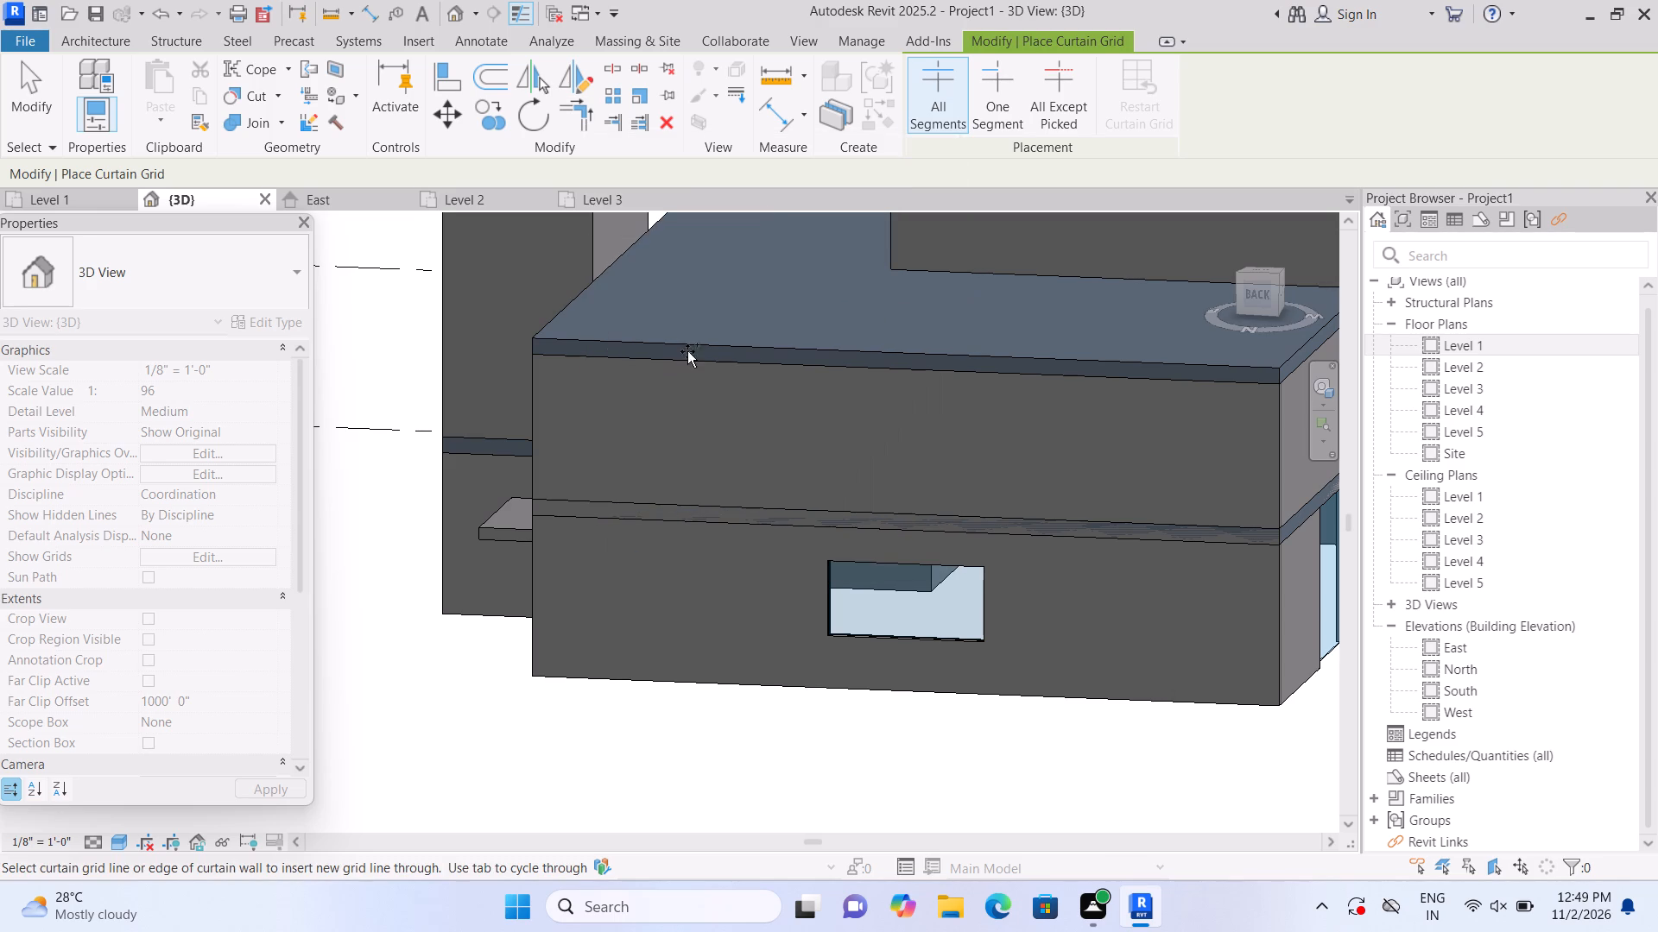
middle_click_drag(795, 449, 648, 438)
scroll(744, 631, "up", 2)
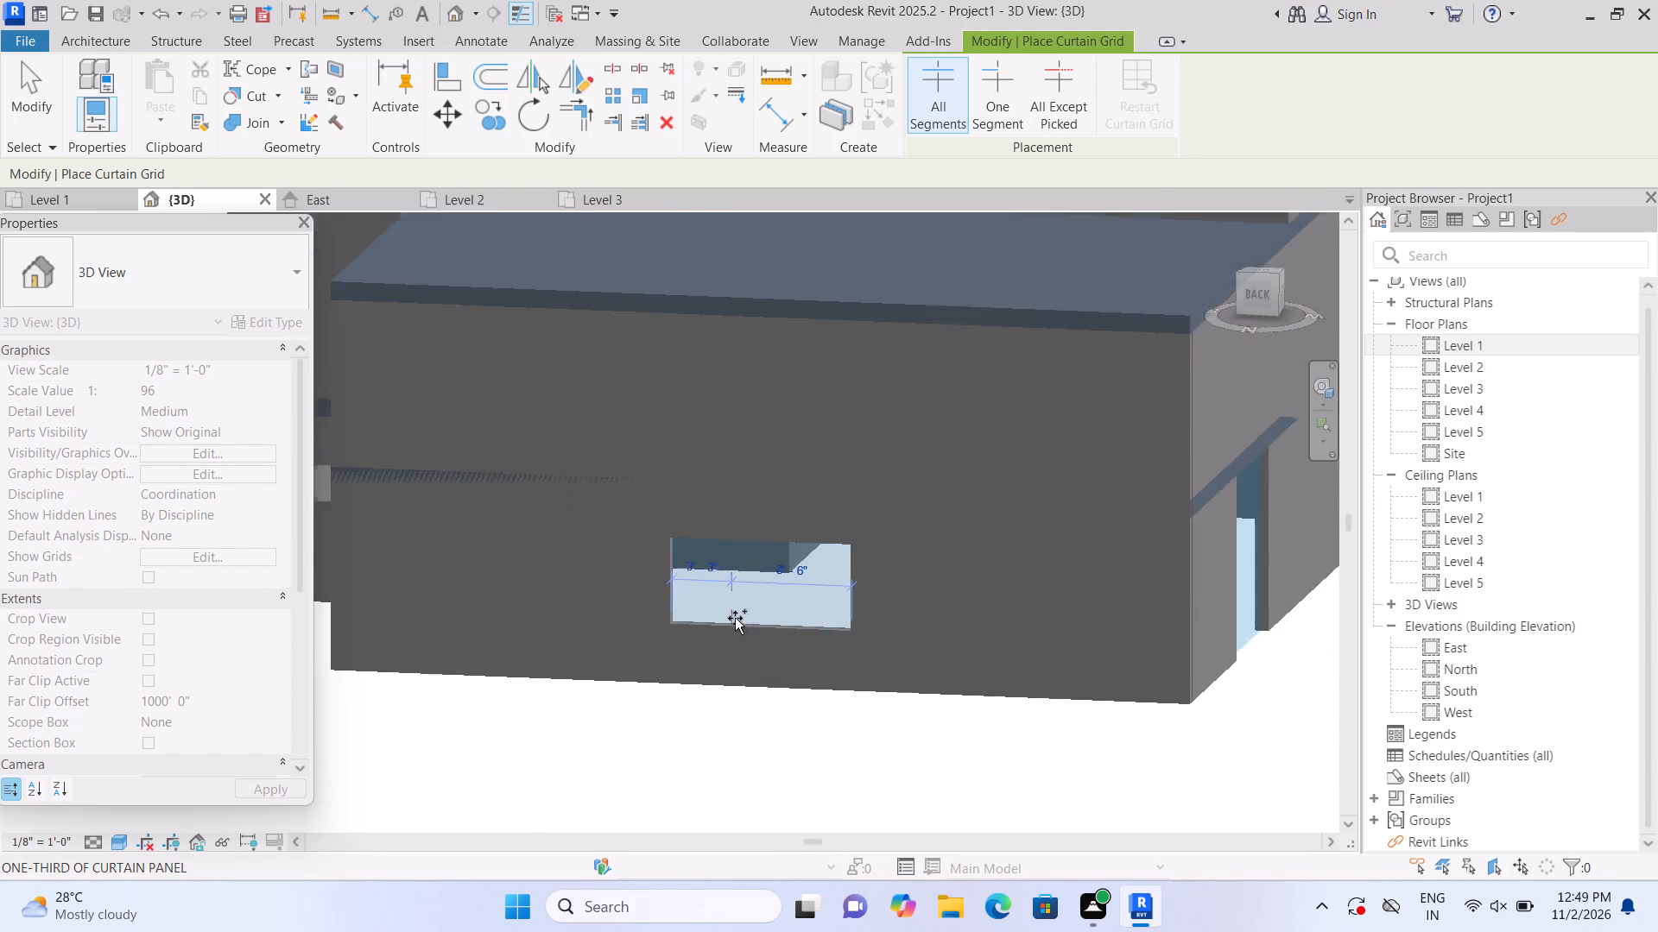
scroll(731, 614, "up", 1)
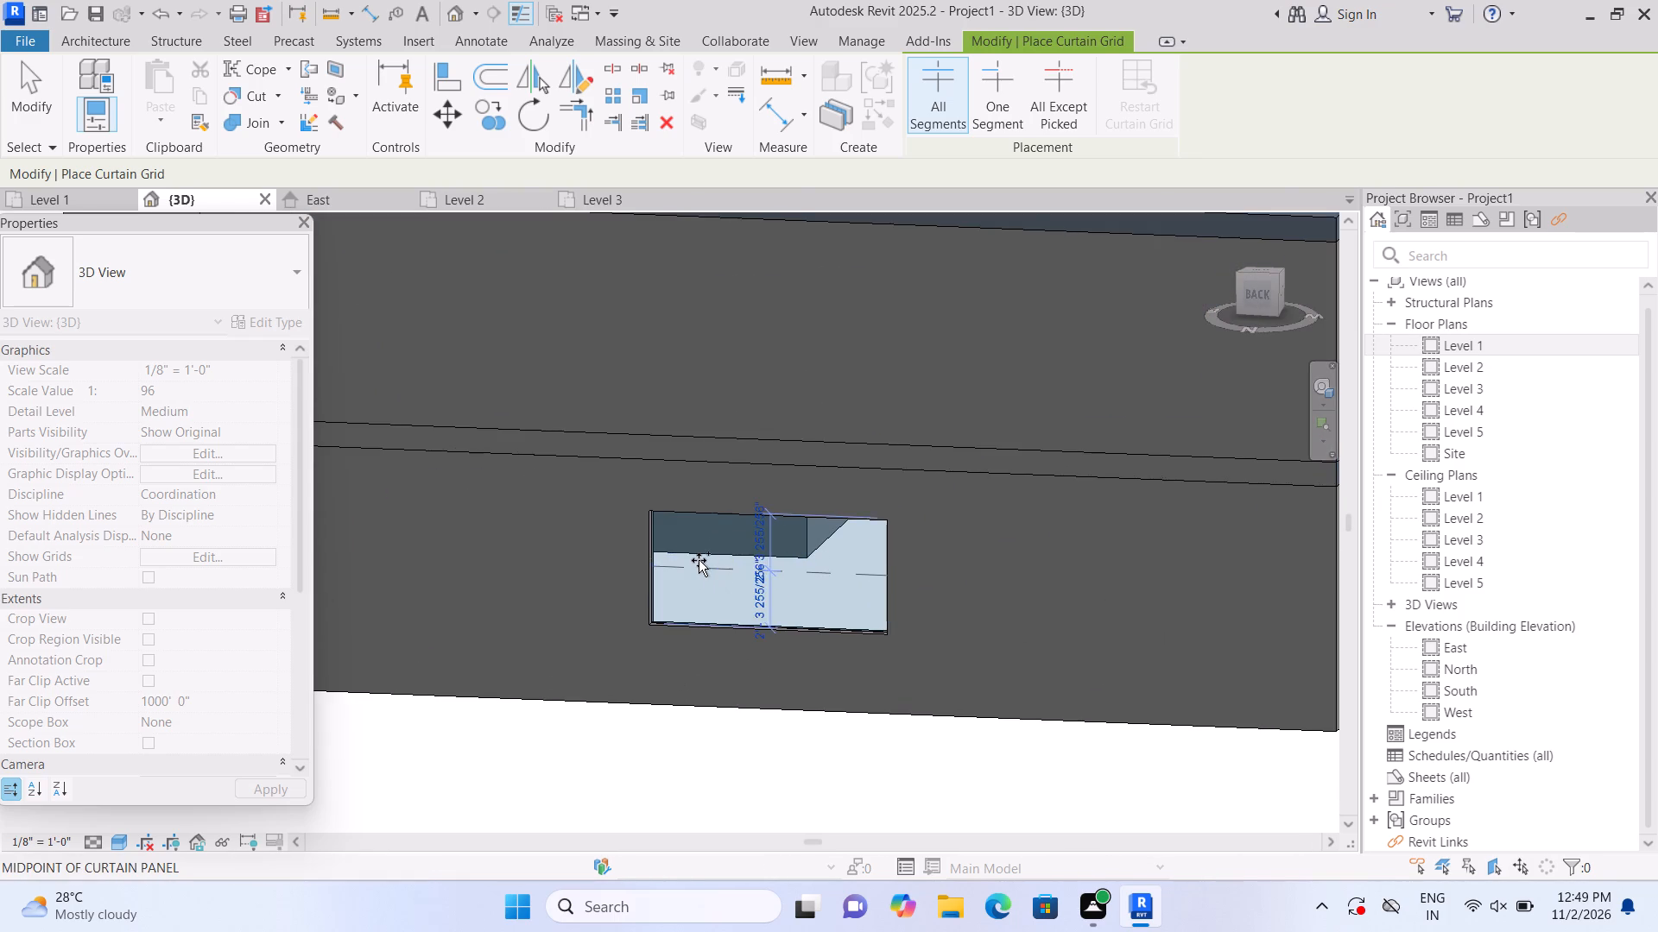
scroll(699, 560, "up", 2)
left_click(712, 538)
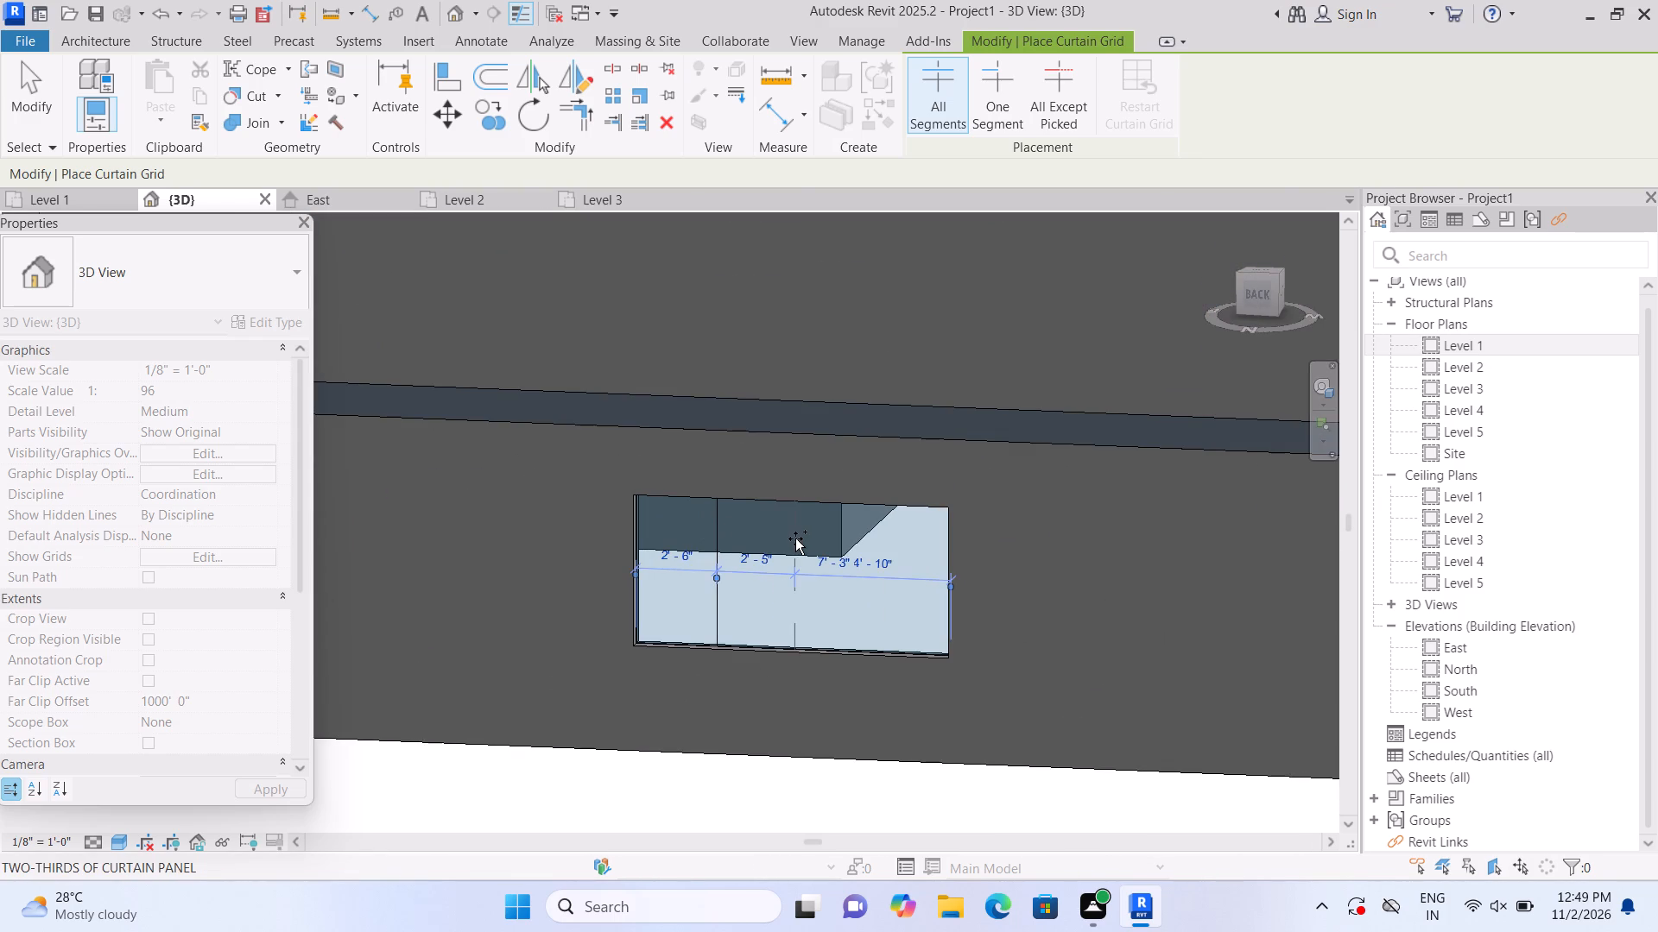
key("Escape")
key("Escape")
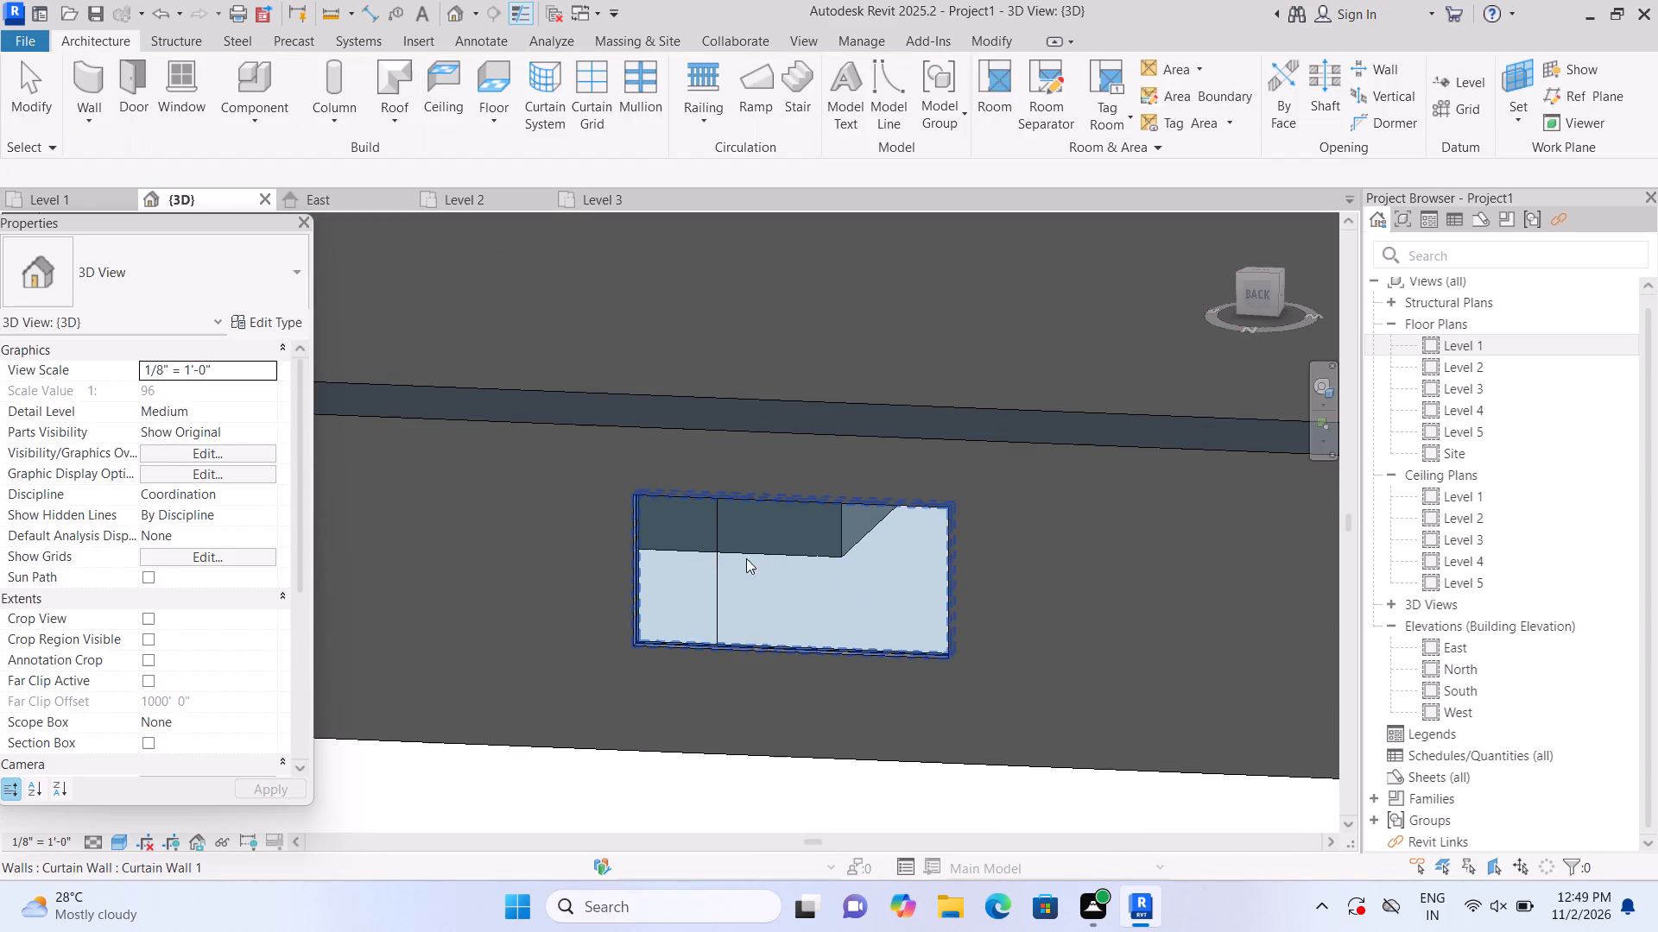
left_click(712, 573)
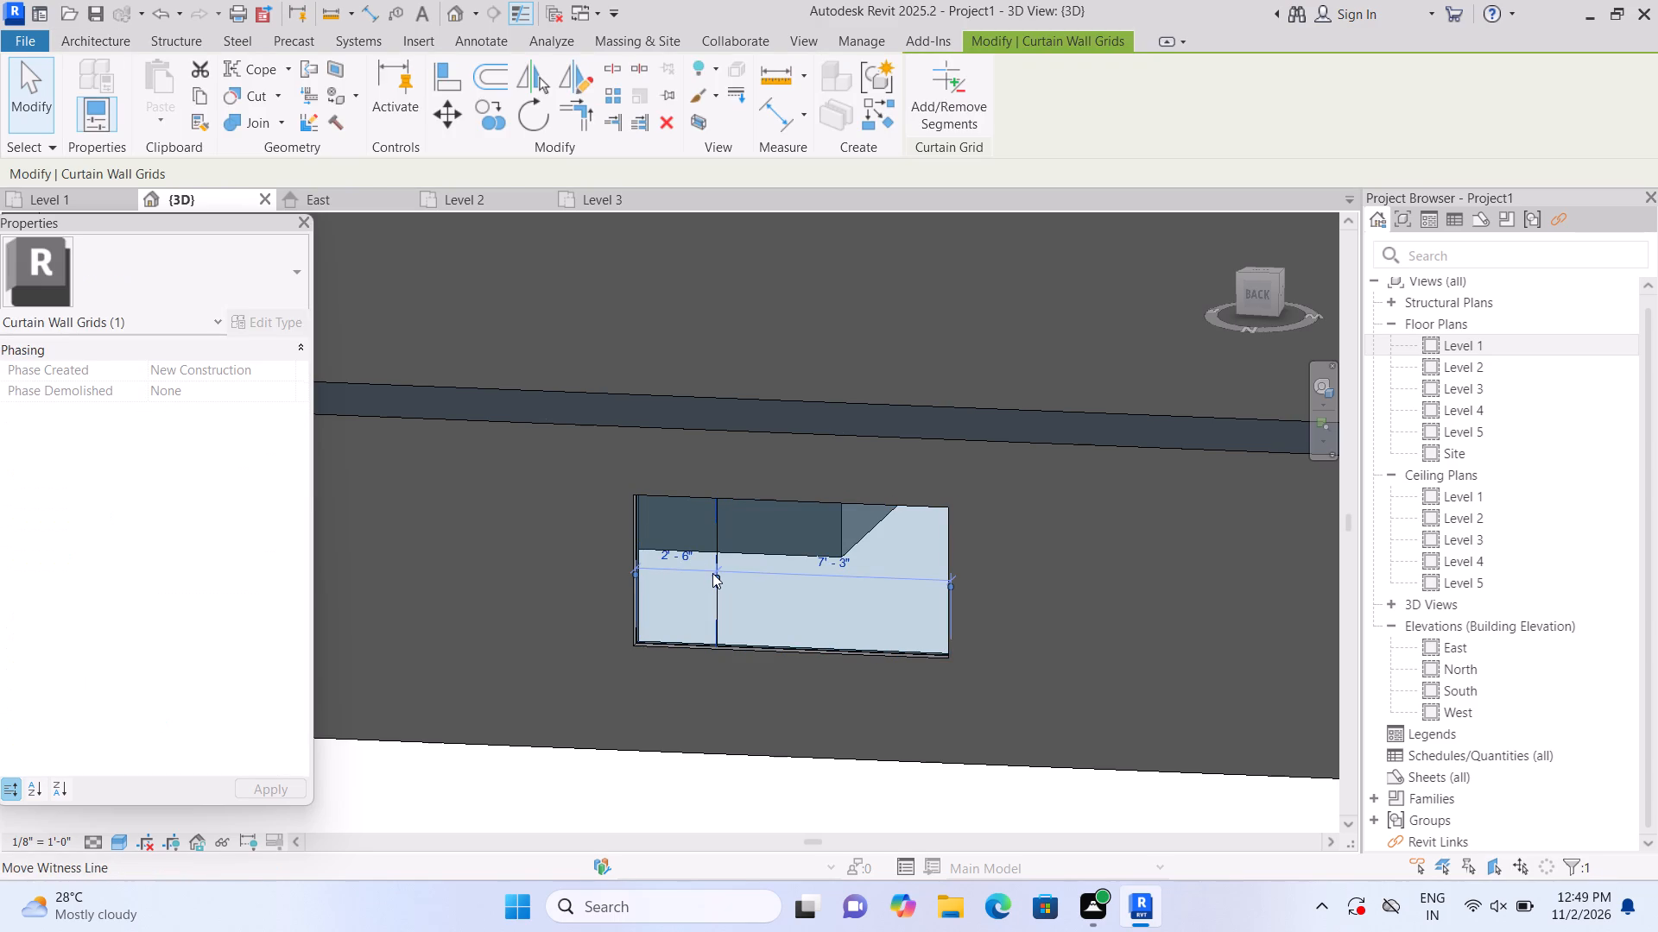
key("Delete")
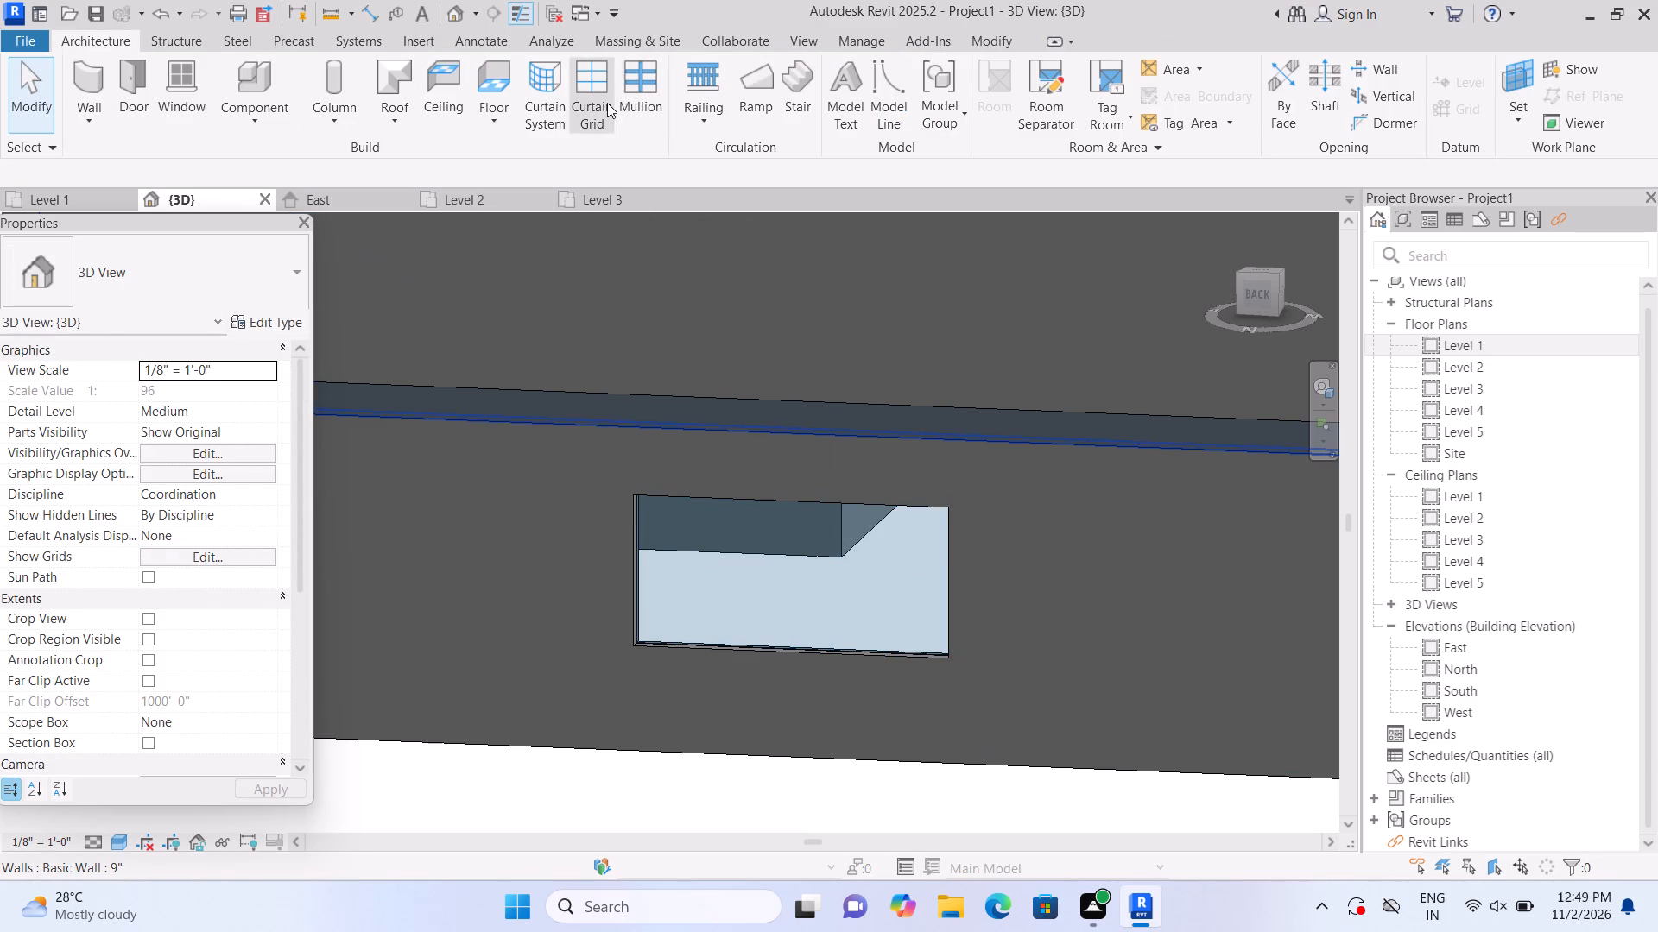
Place two vertical curtain grid lines on the north window, dividing it into three panels of 3' 3" each.
left_click(604, 104)
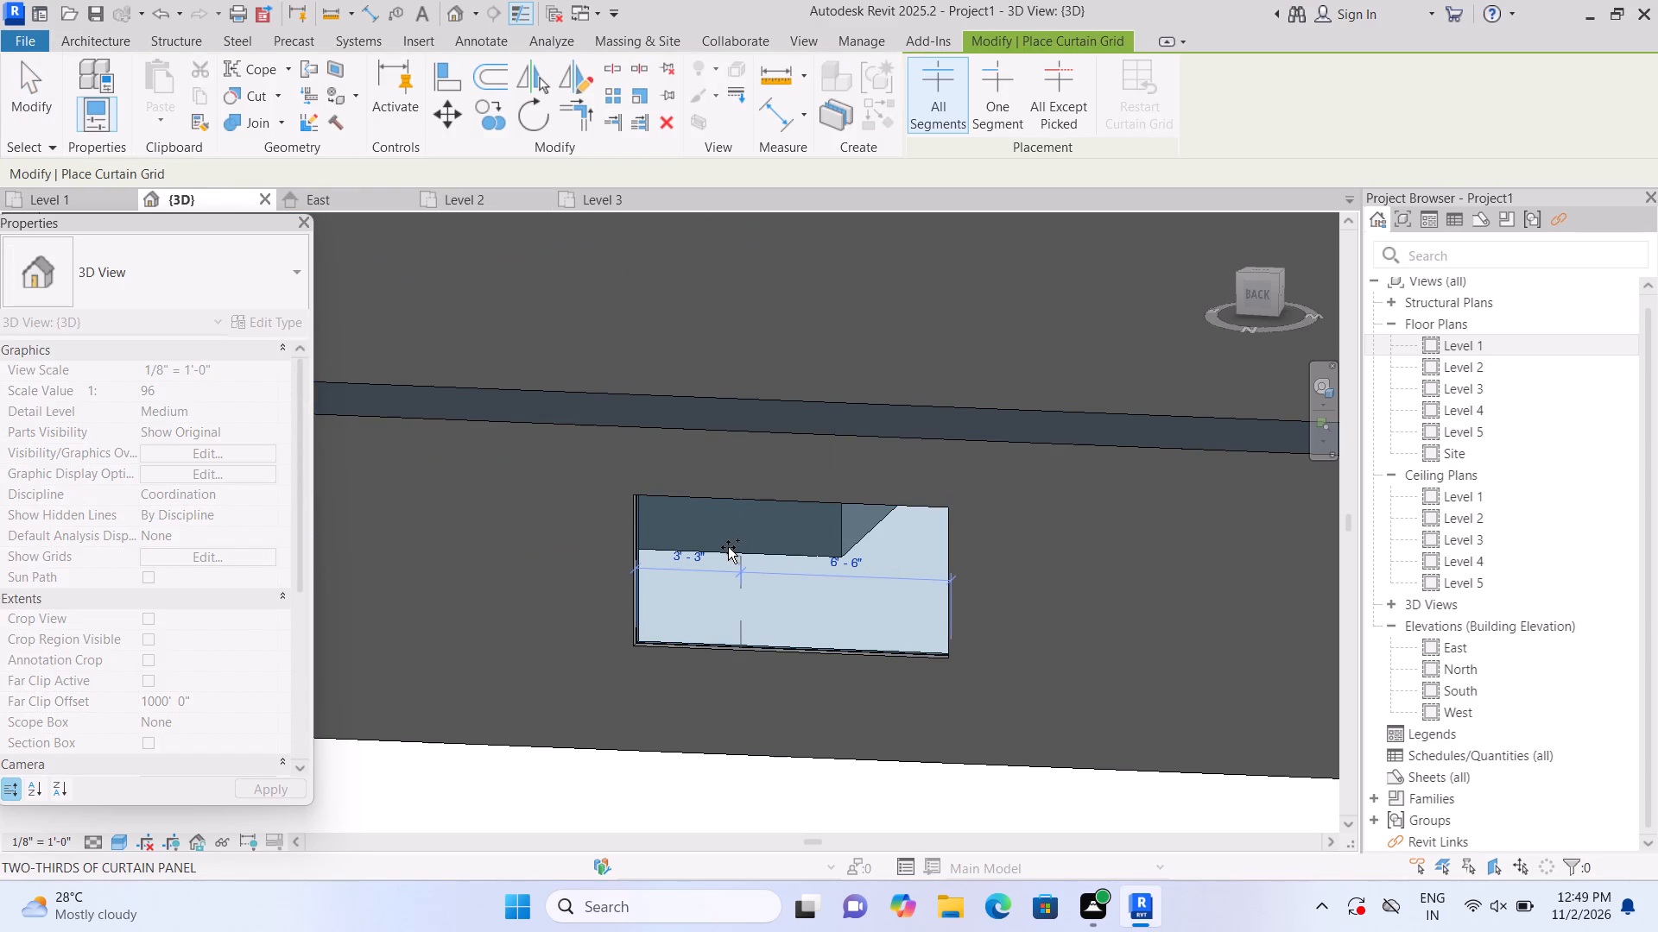
left_click(728, 547)
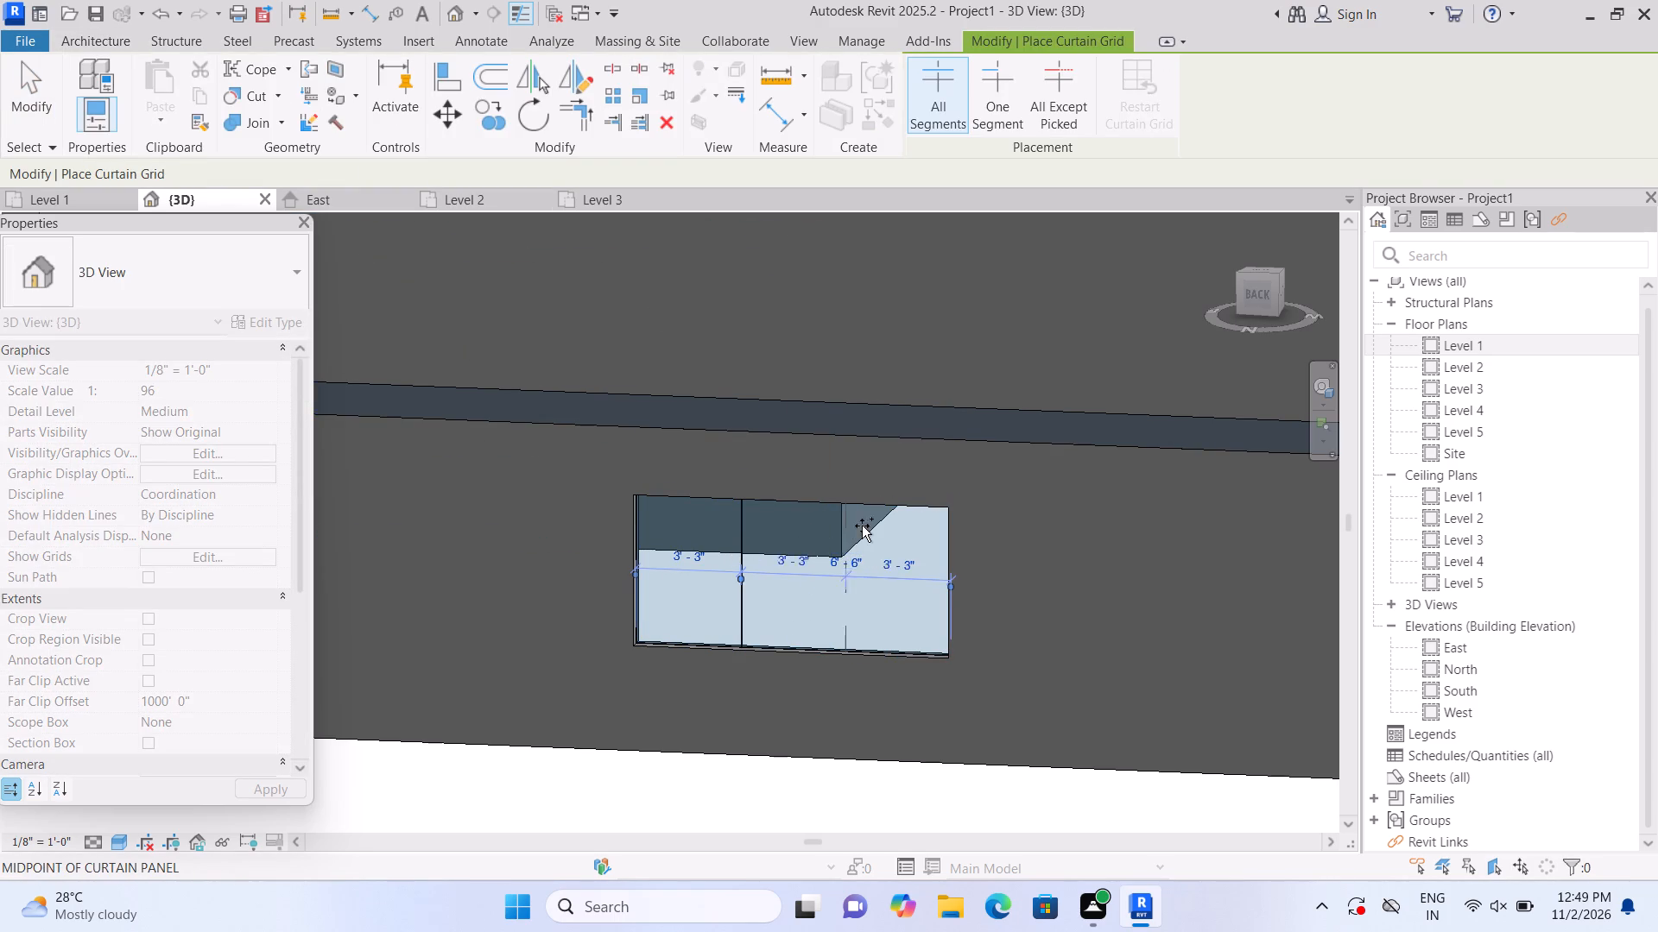
scroll(864, 513, "up", 1)
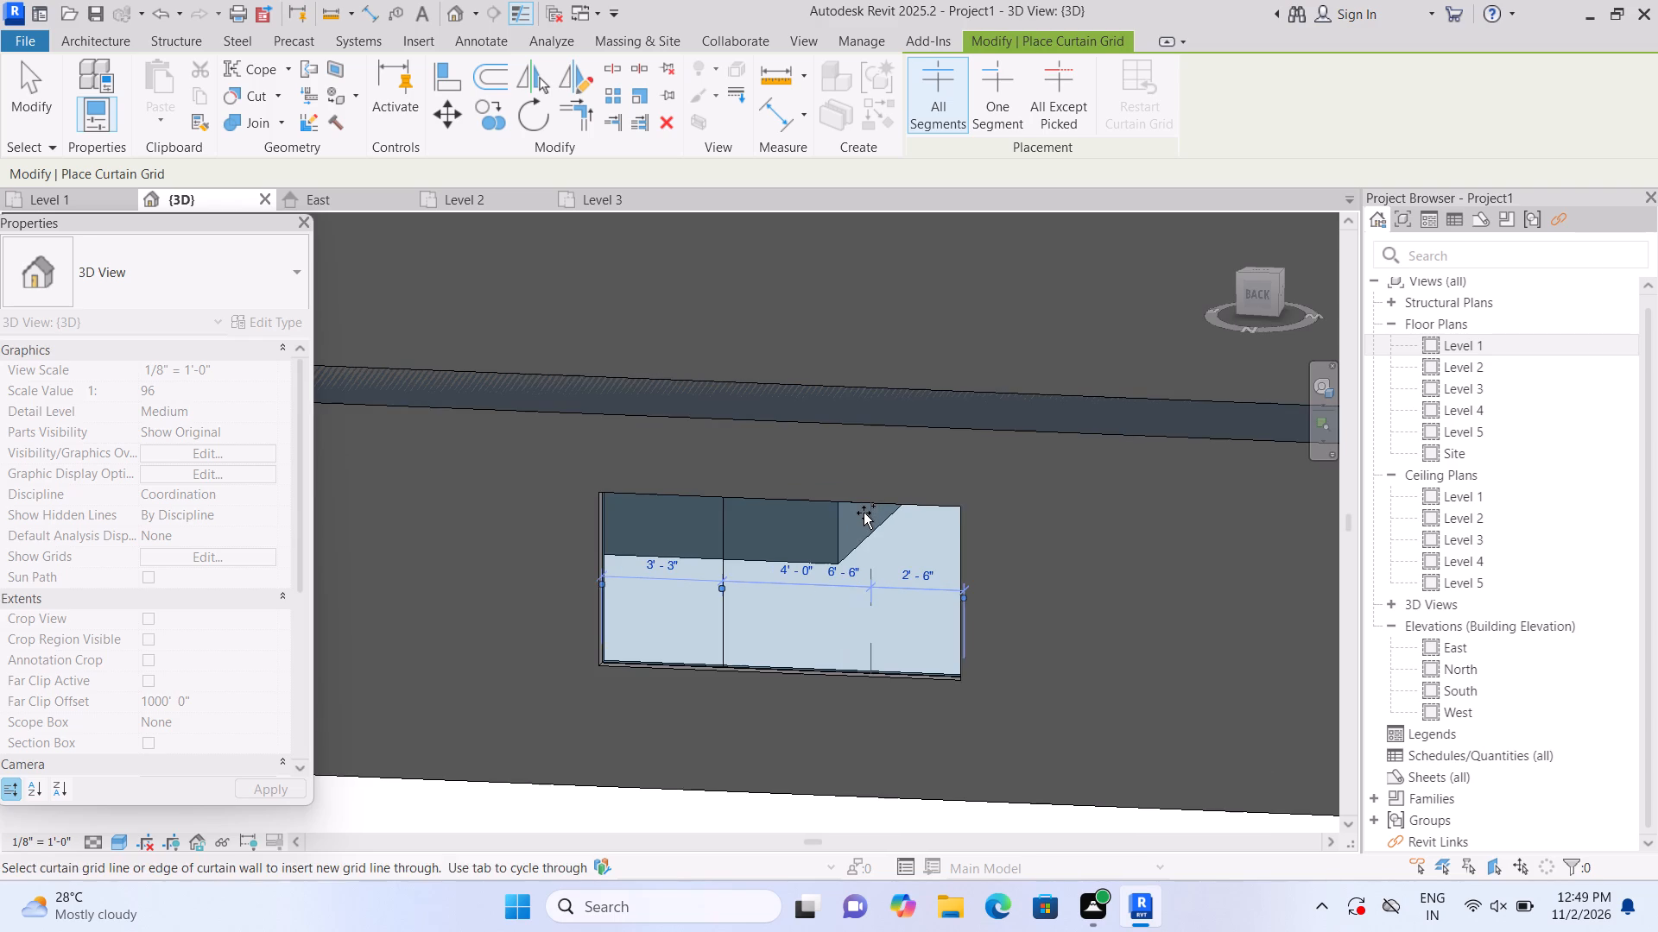
left_click(857, 513)
scroll(826, 644, "down", 3)
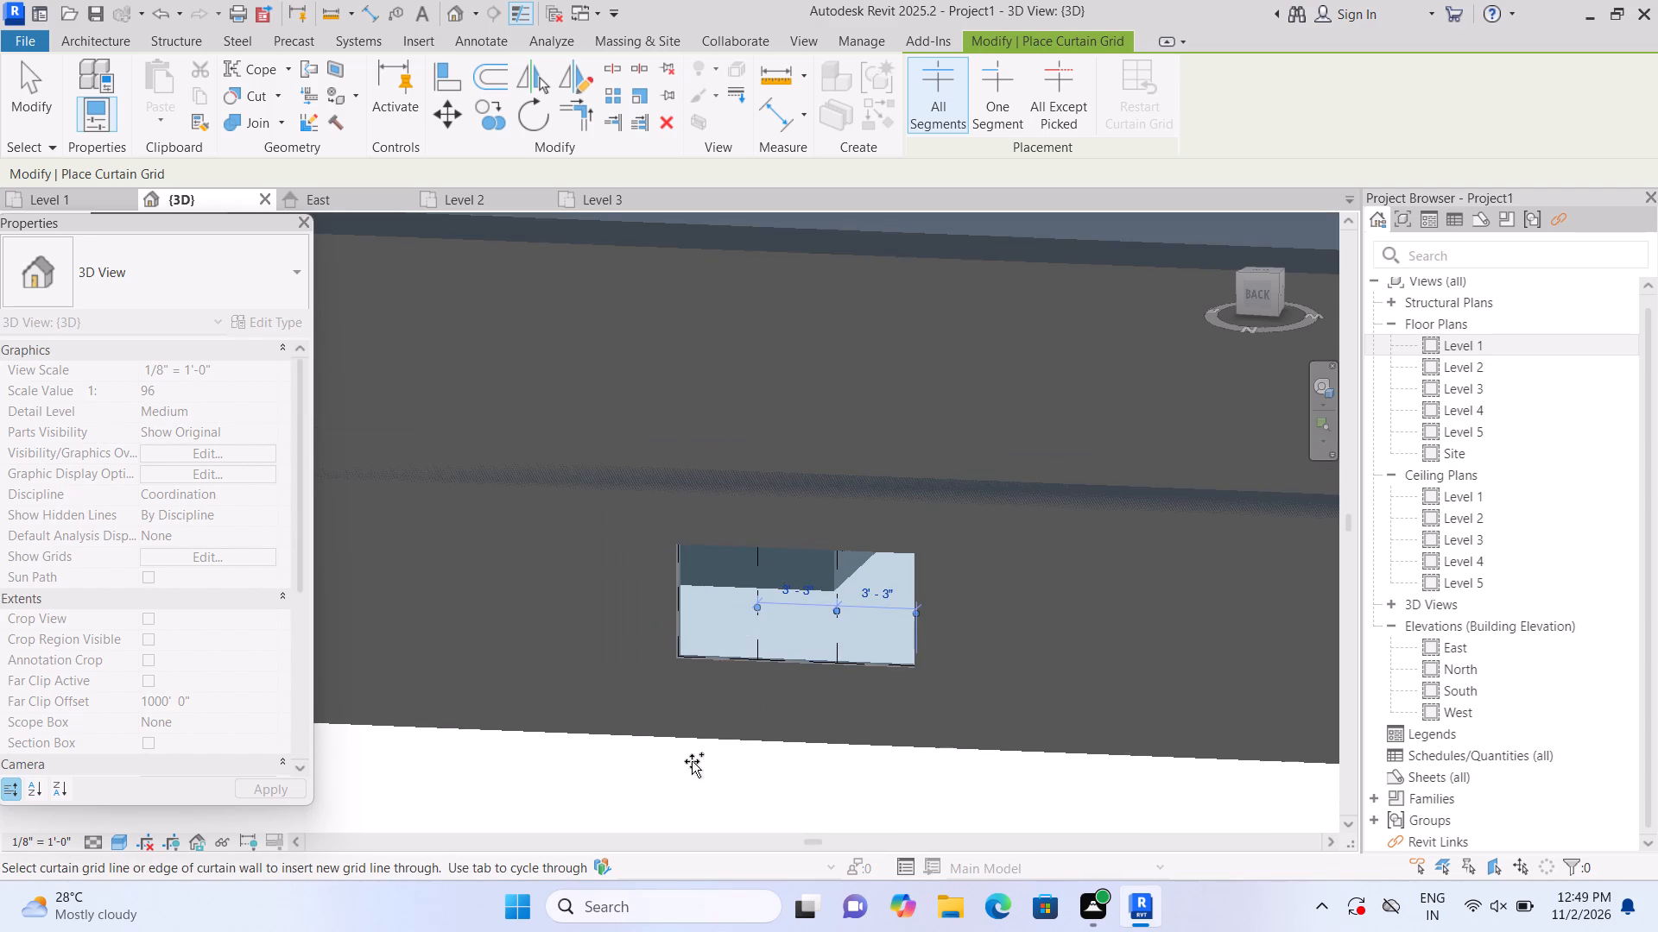
key("Escape")
key("Escape")
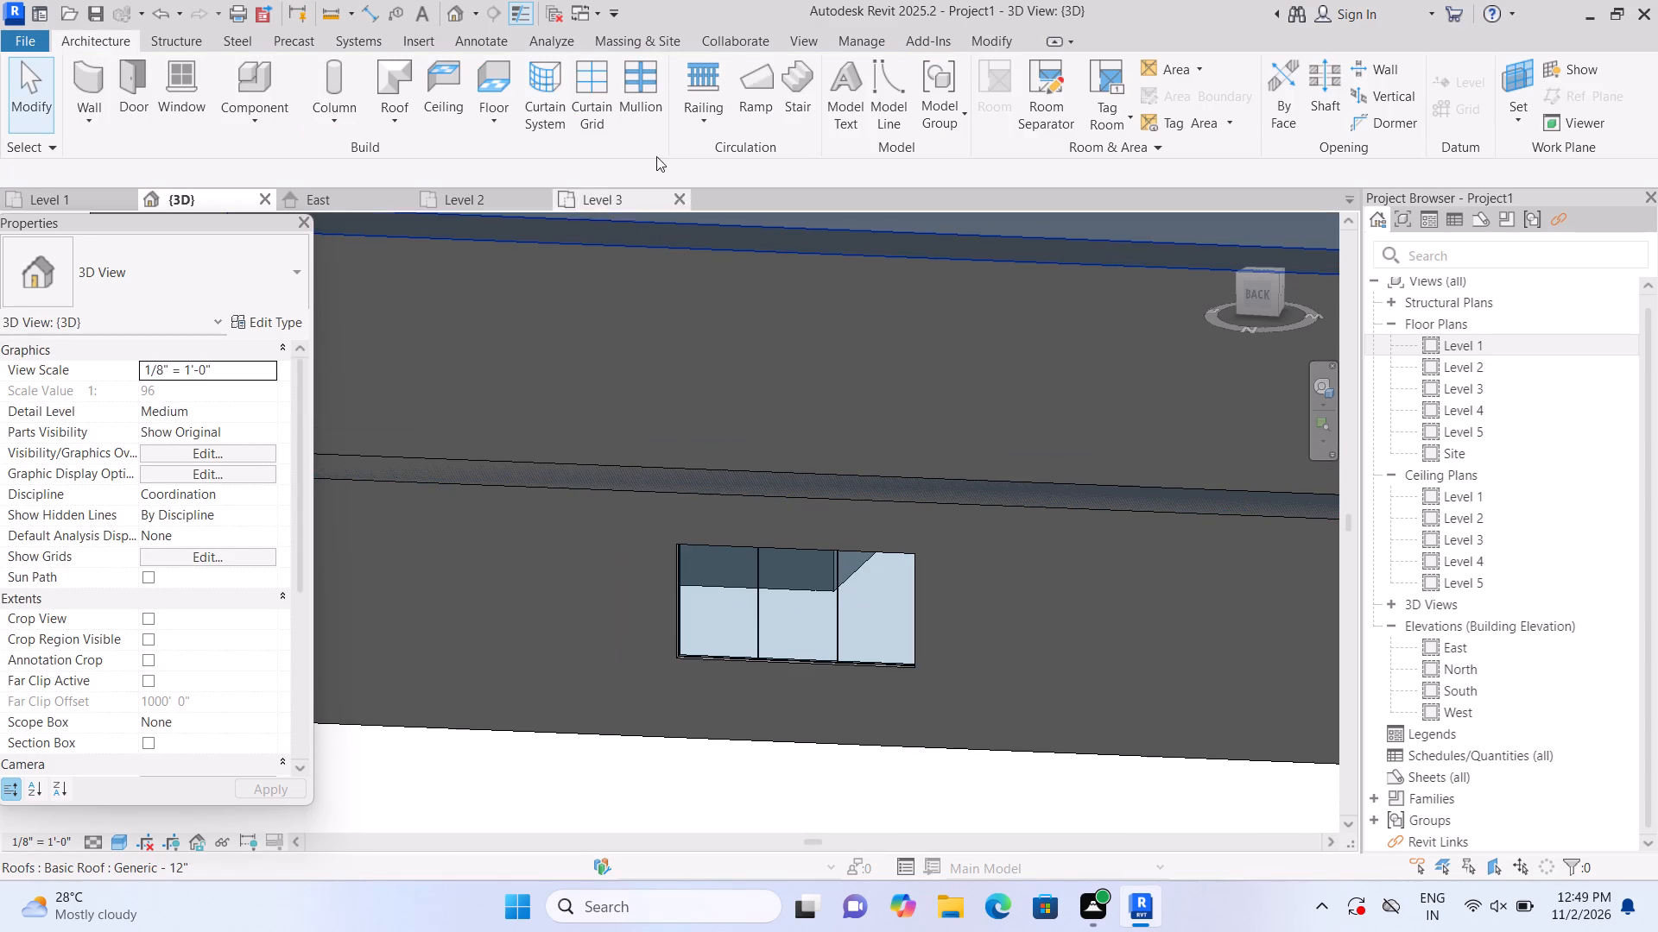
Place 2.5" x 5" rectangular mullions on the north window's borders and both of its vertical grid lines.
left_click(645, 109)
scroll(702, 649, "up", 2)
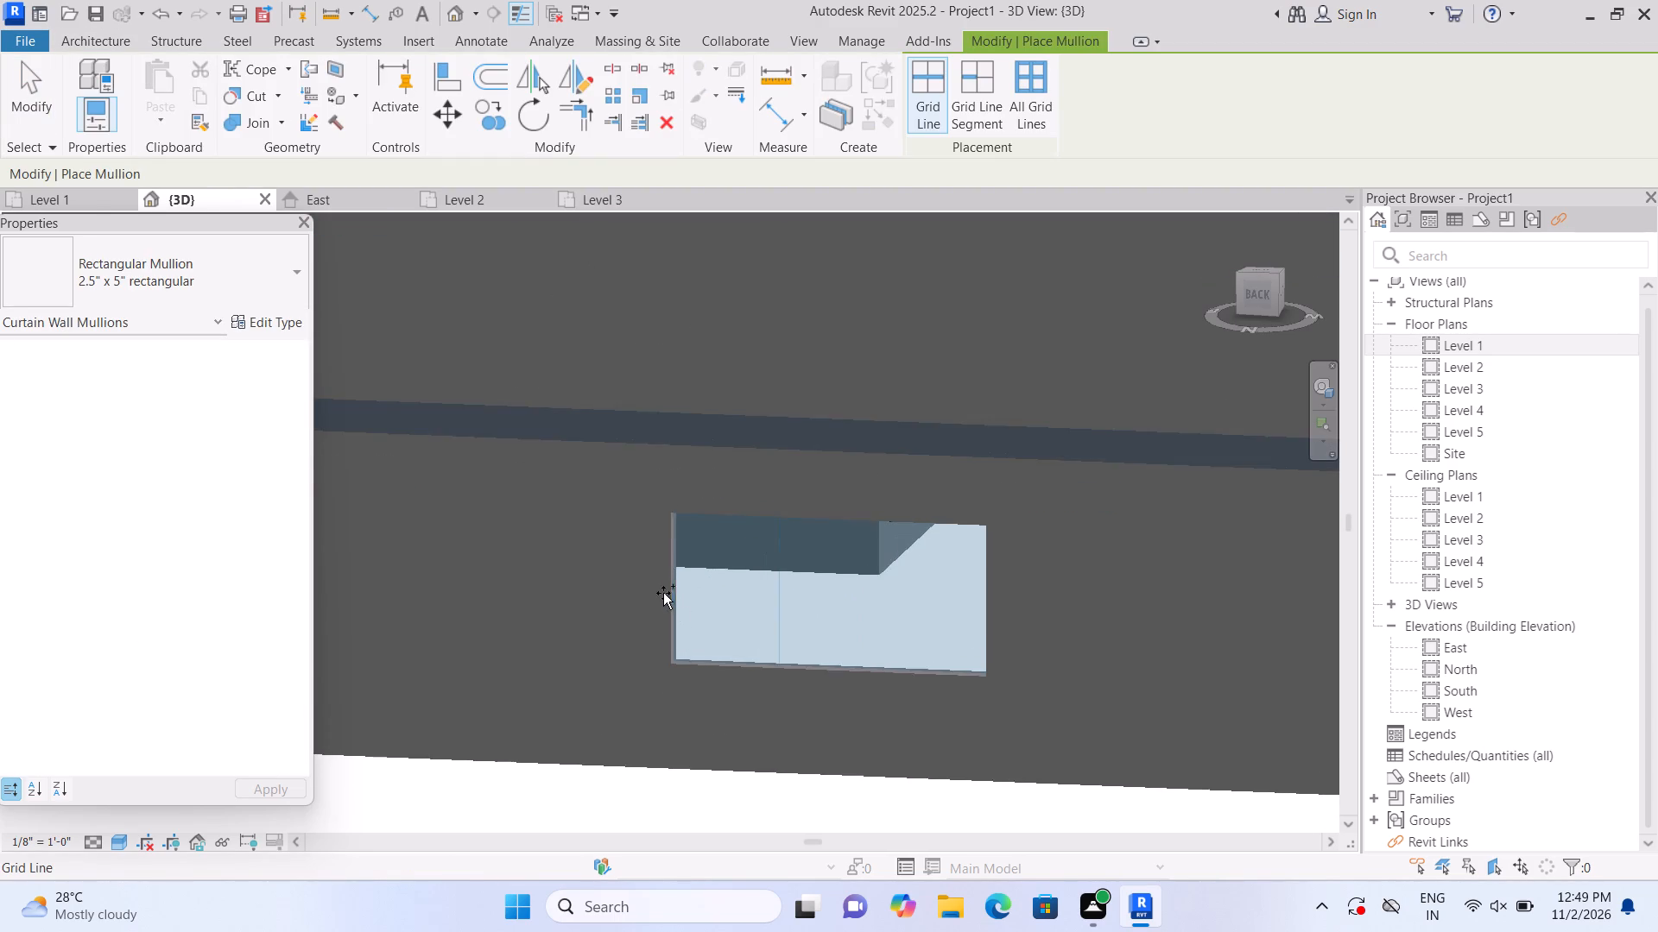
left_click(664, 587)
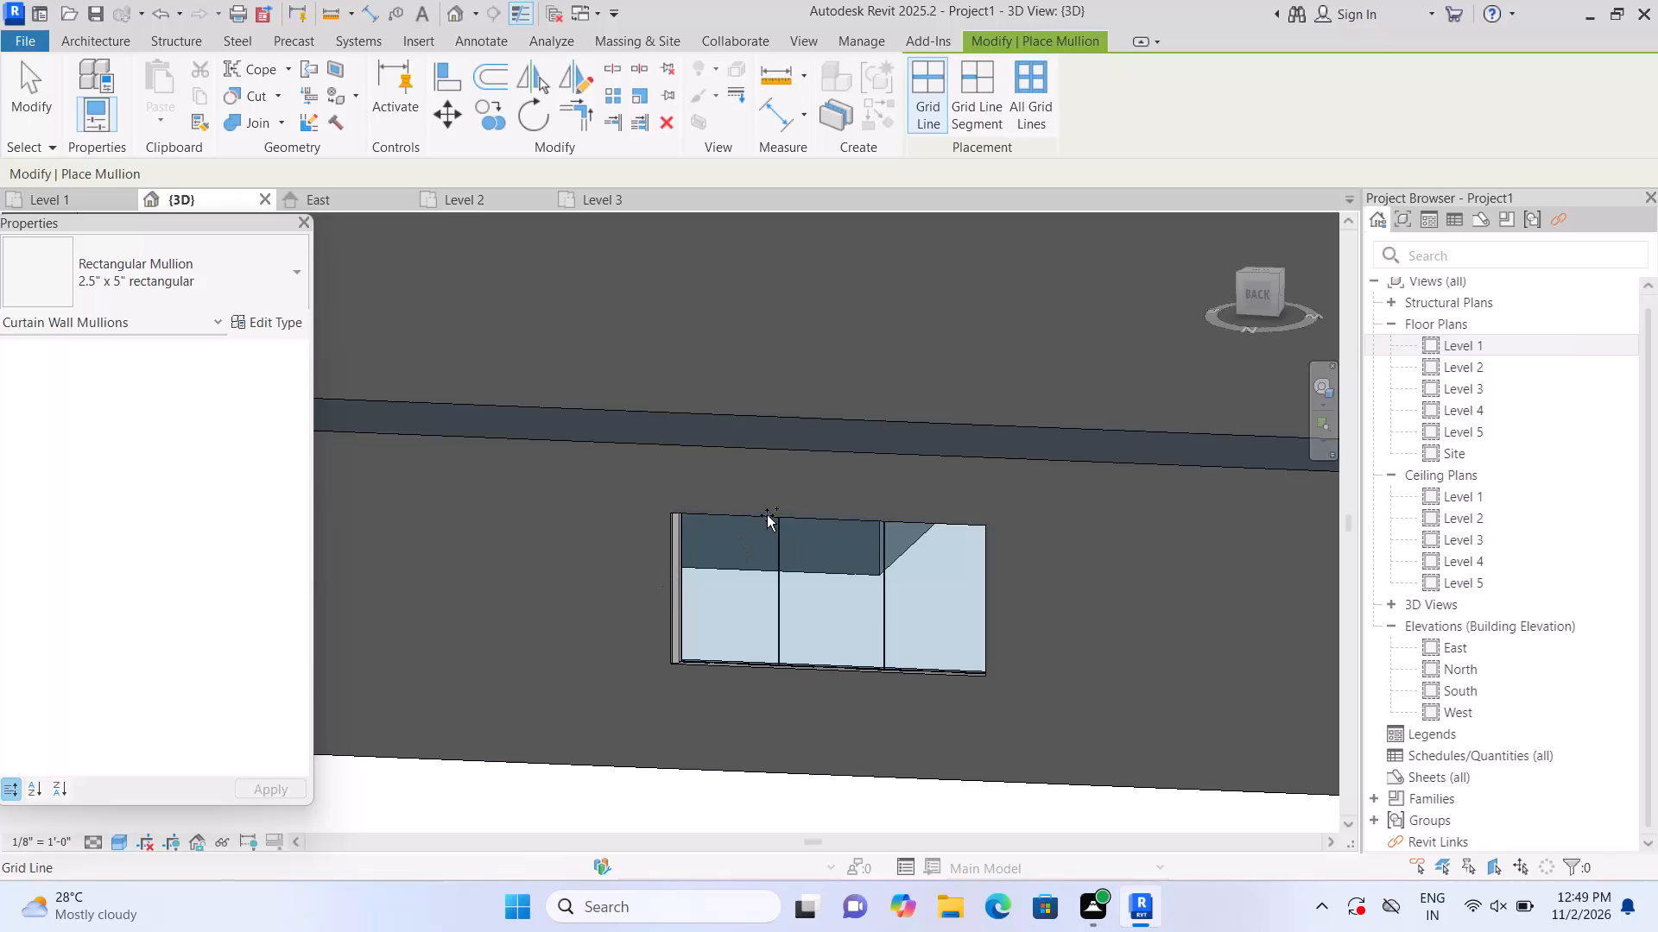
left_click(767, 515)
left_click(778, 520)
left_click(786, 562)
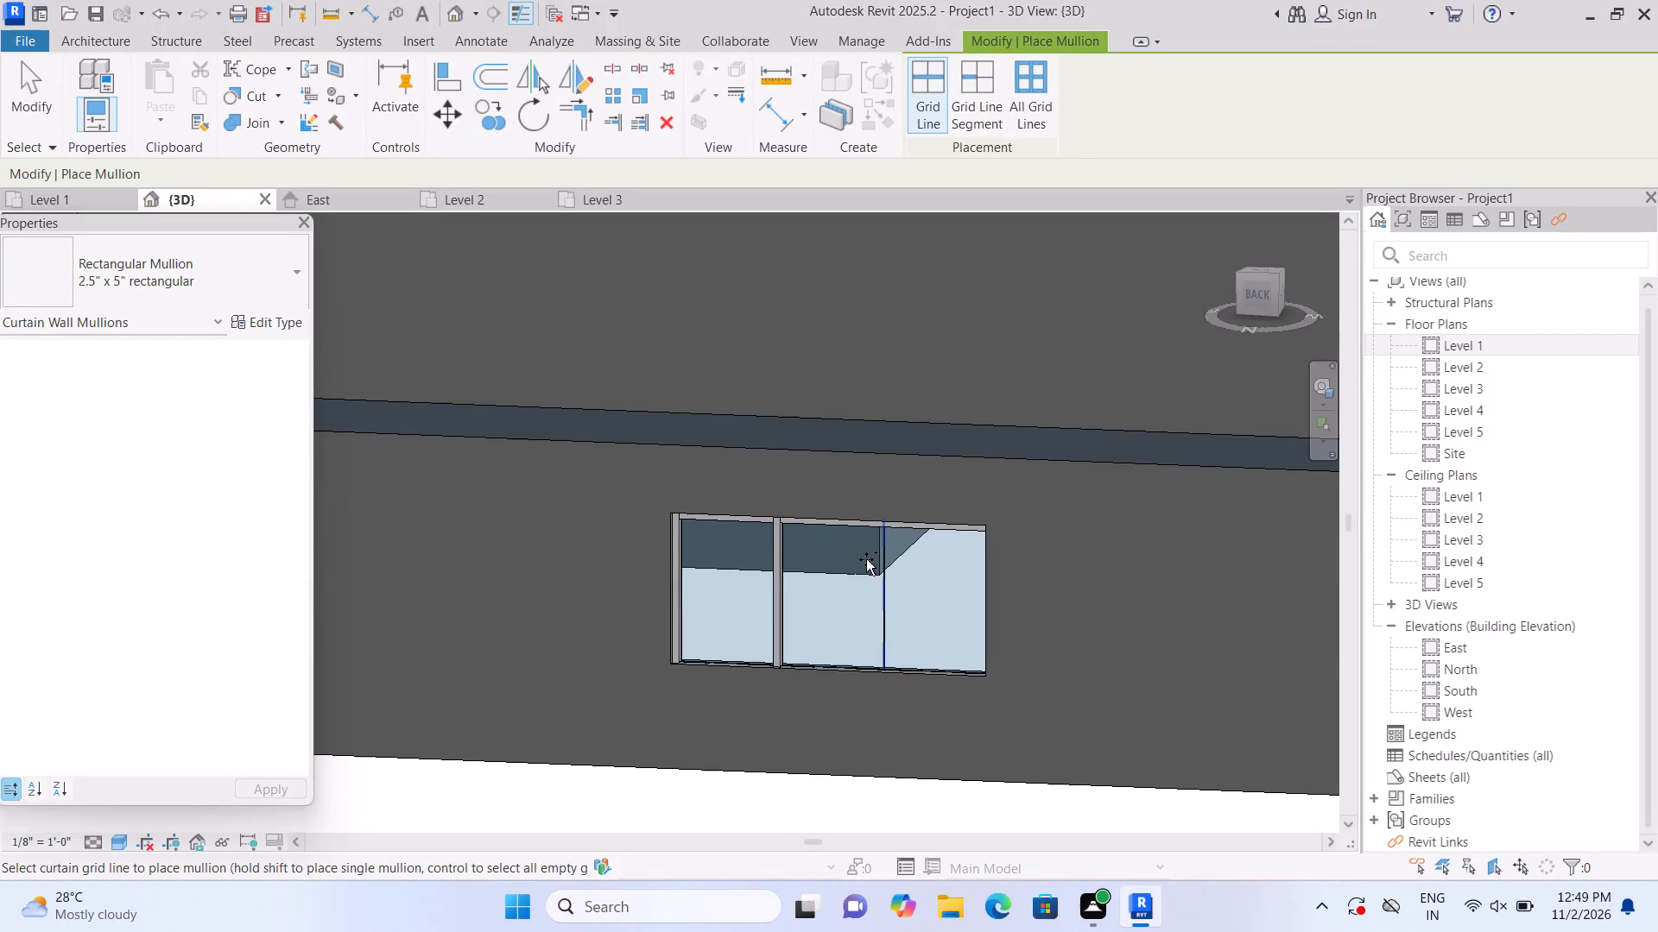
left_click(886, 564)
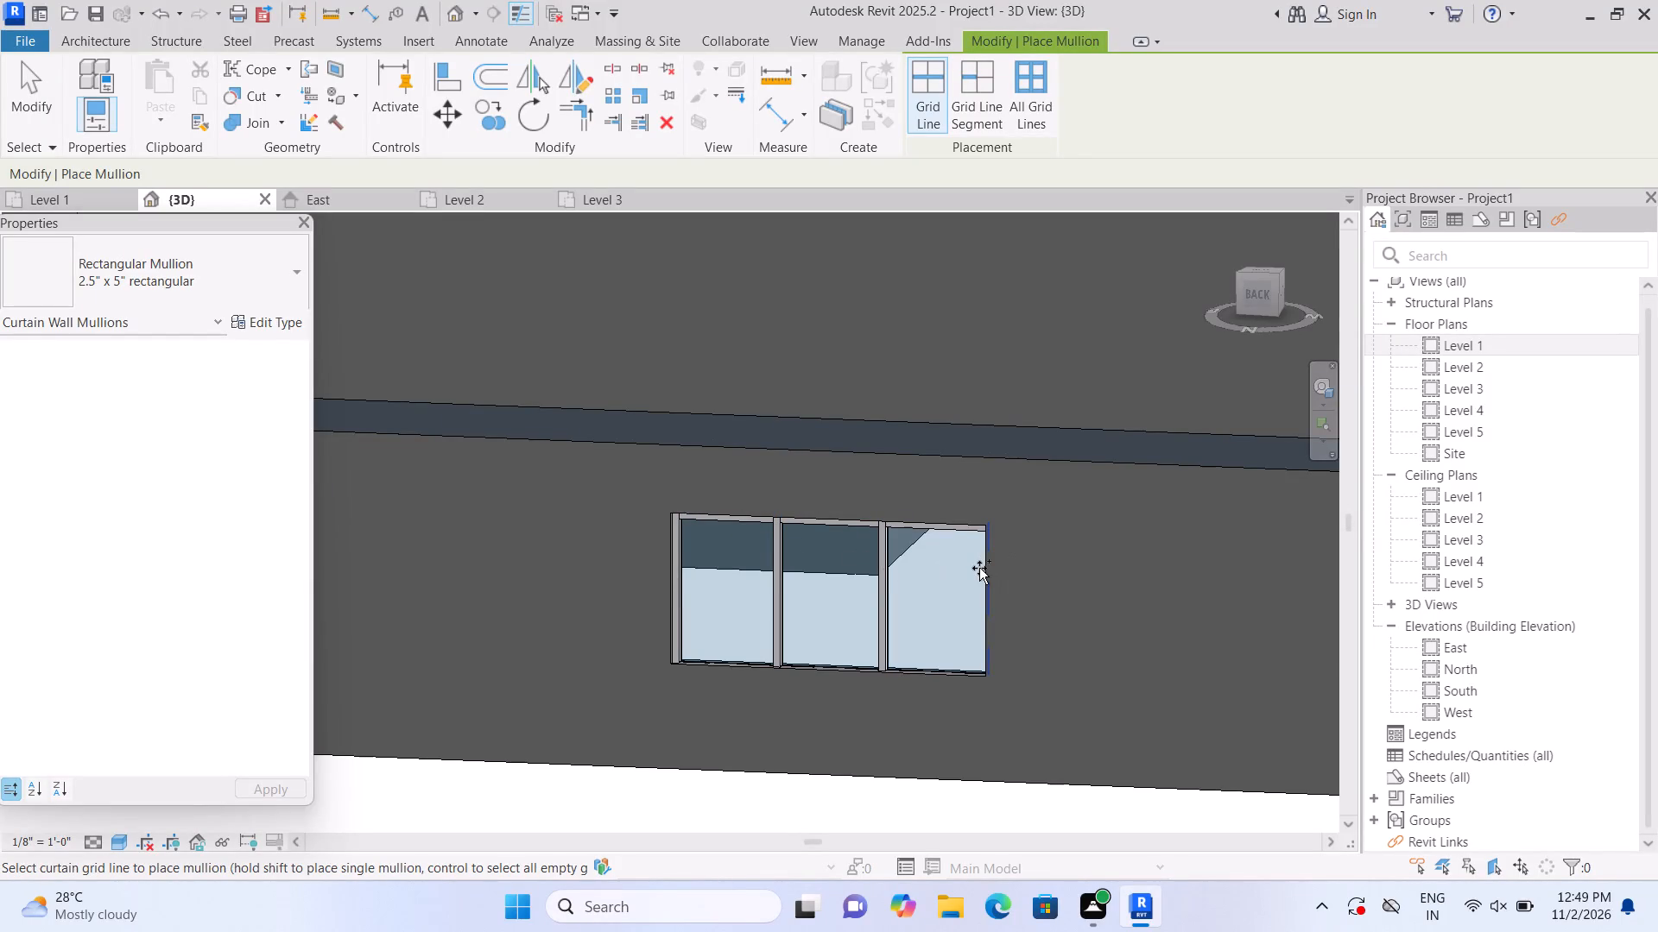
left_click(978, 568)
left_click(911, 666)
scroll(911, 666, "down", 2)
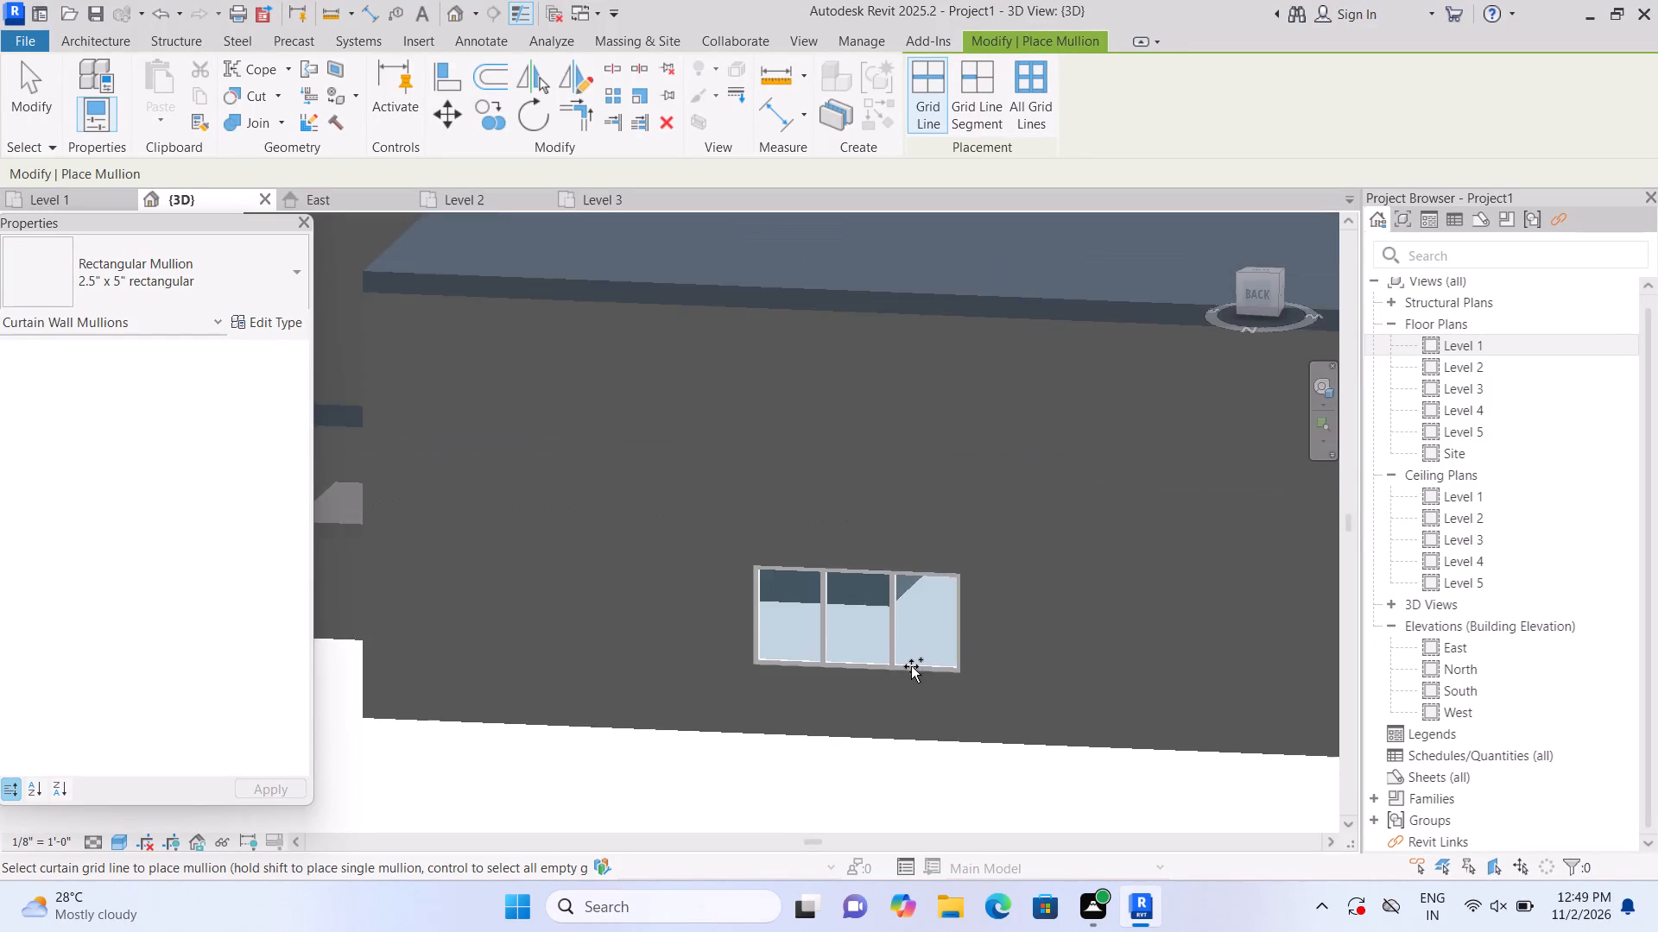
scroll(911, 666, "down", 5)
scroll(893, 666, "up", 4)
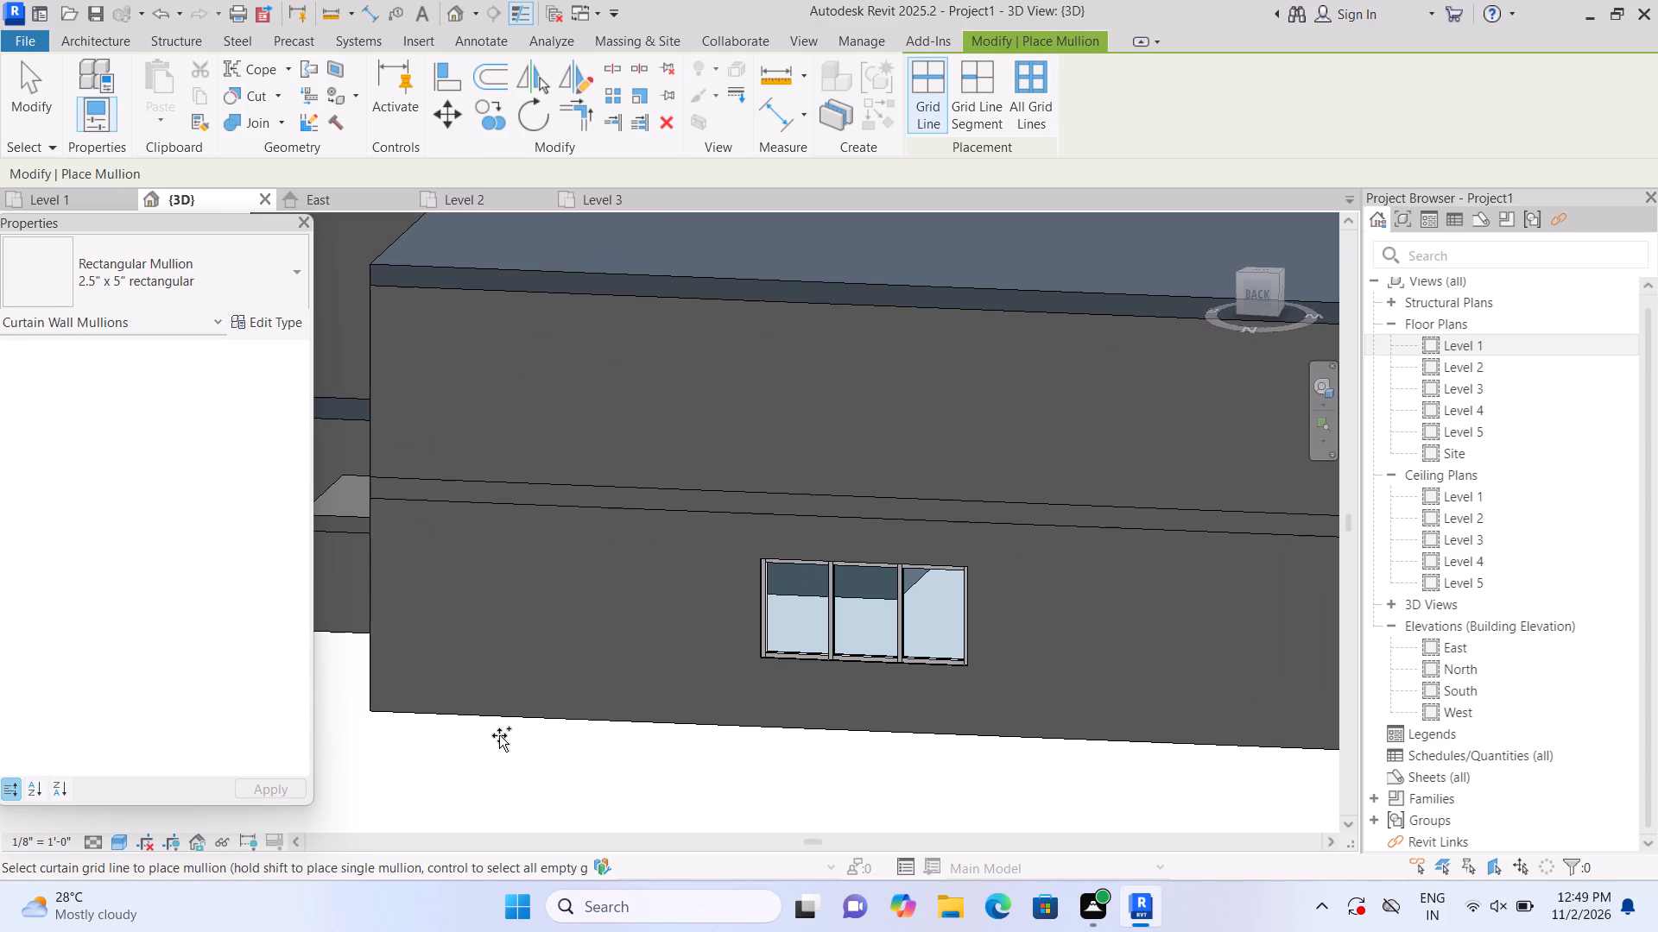
key("Escape")
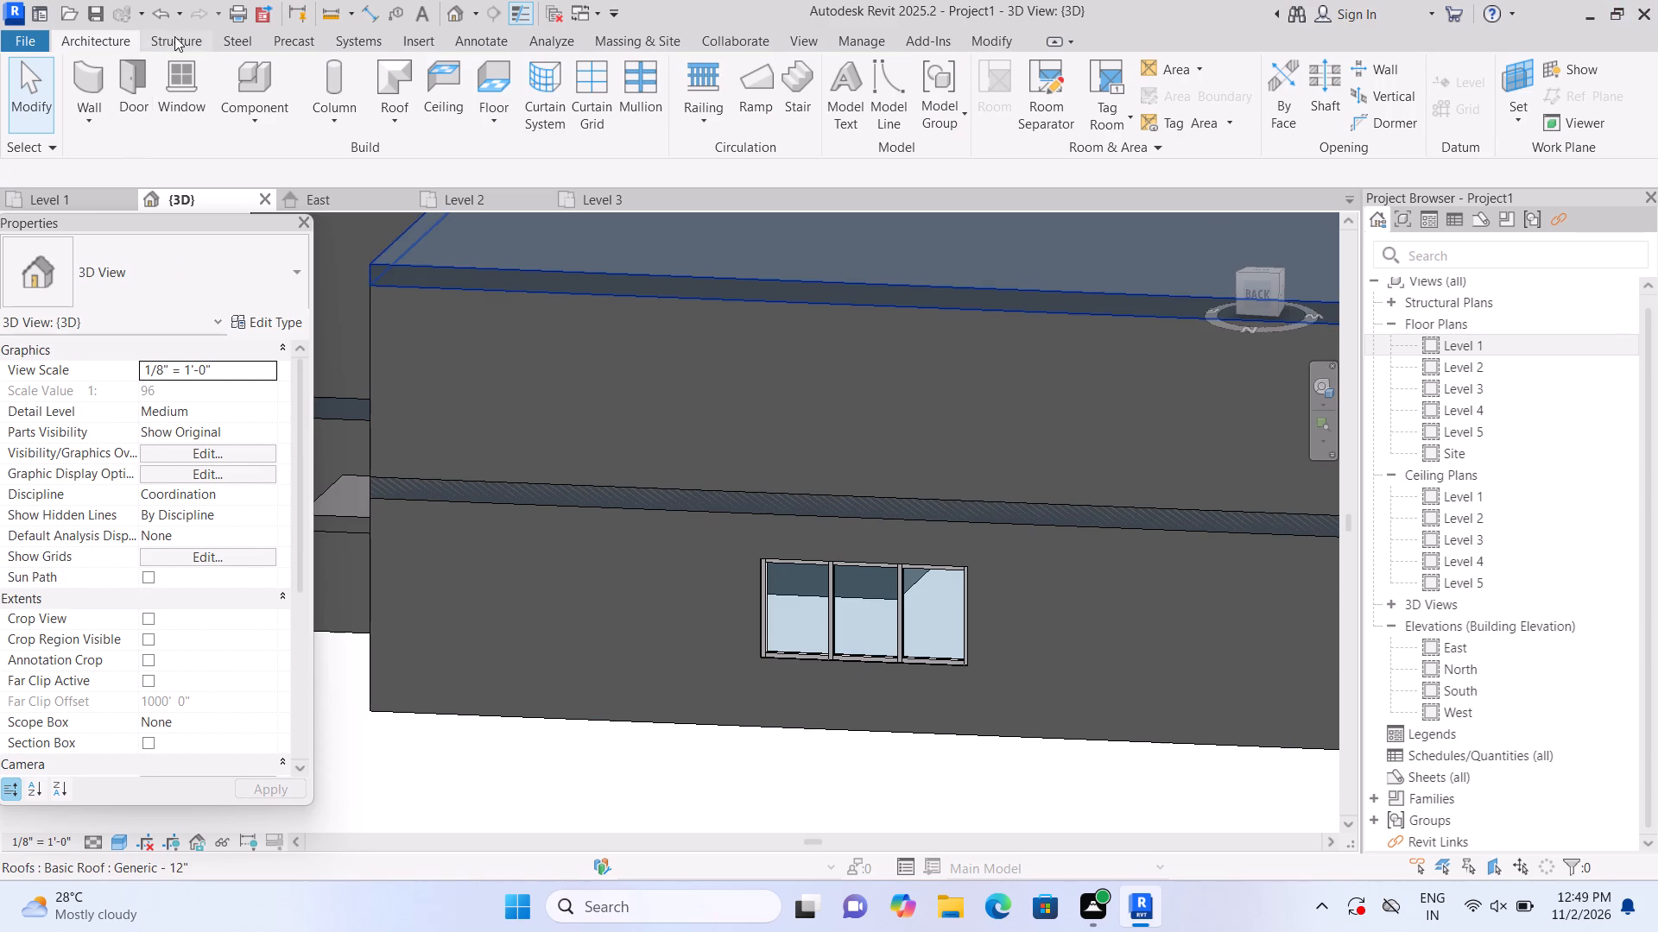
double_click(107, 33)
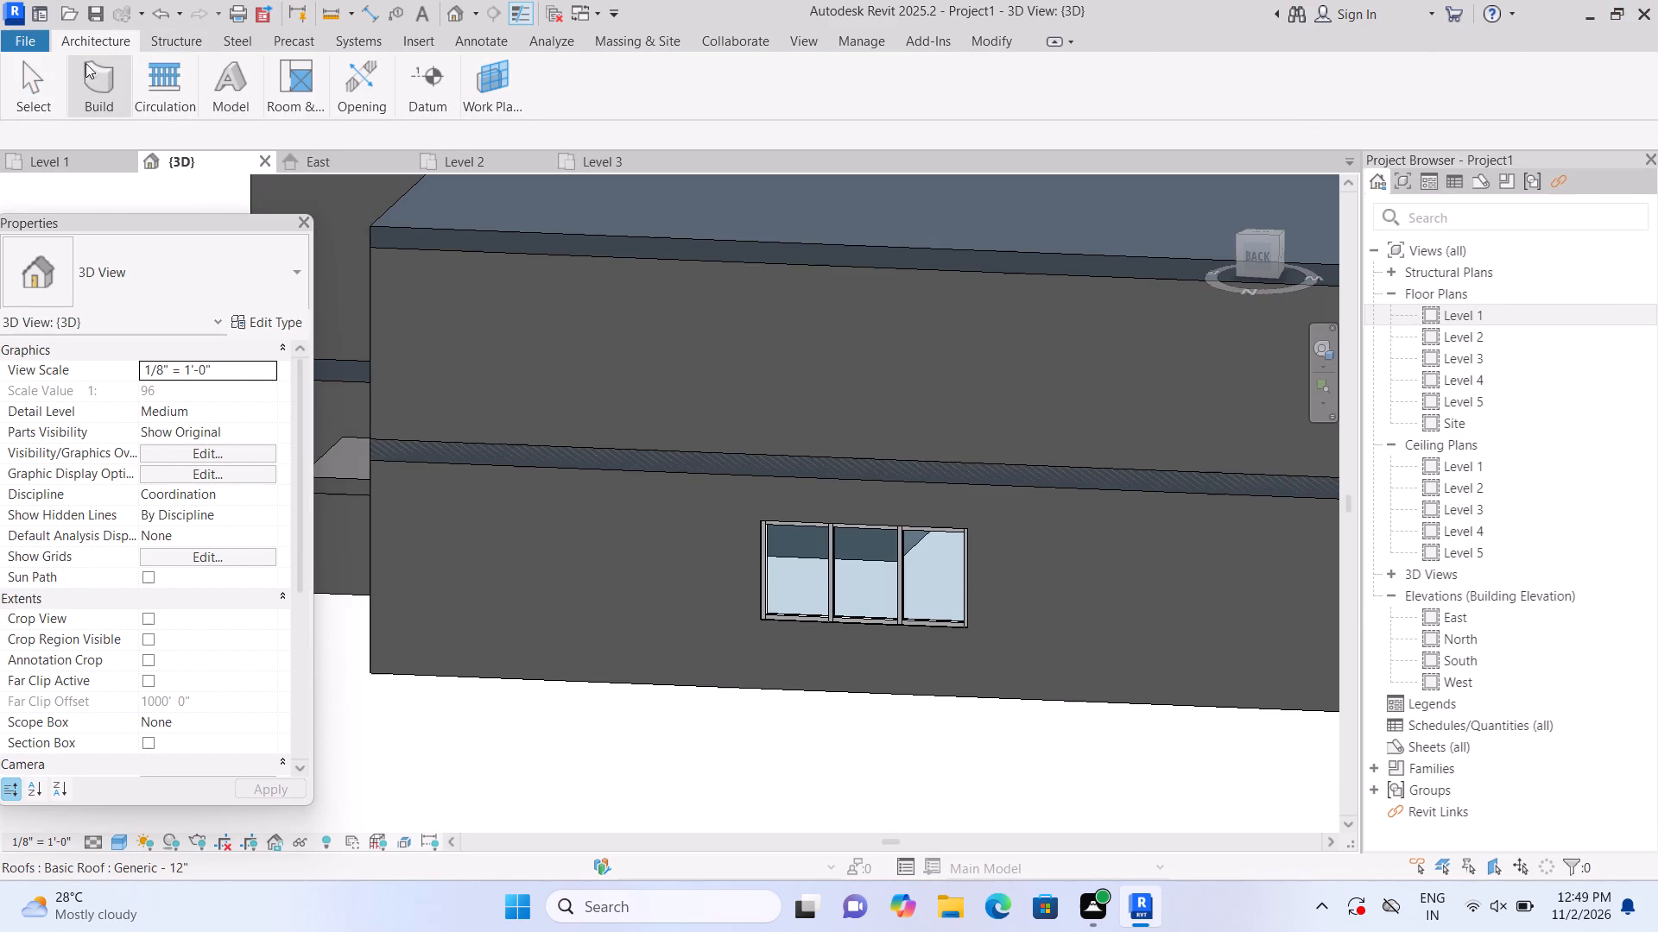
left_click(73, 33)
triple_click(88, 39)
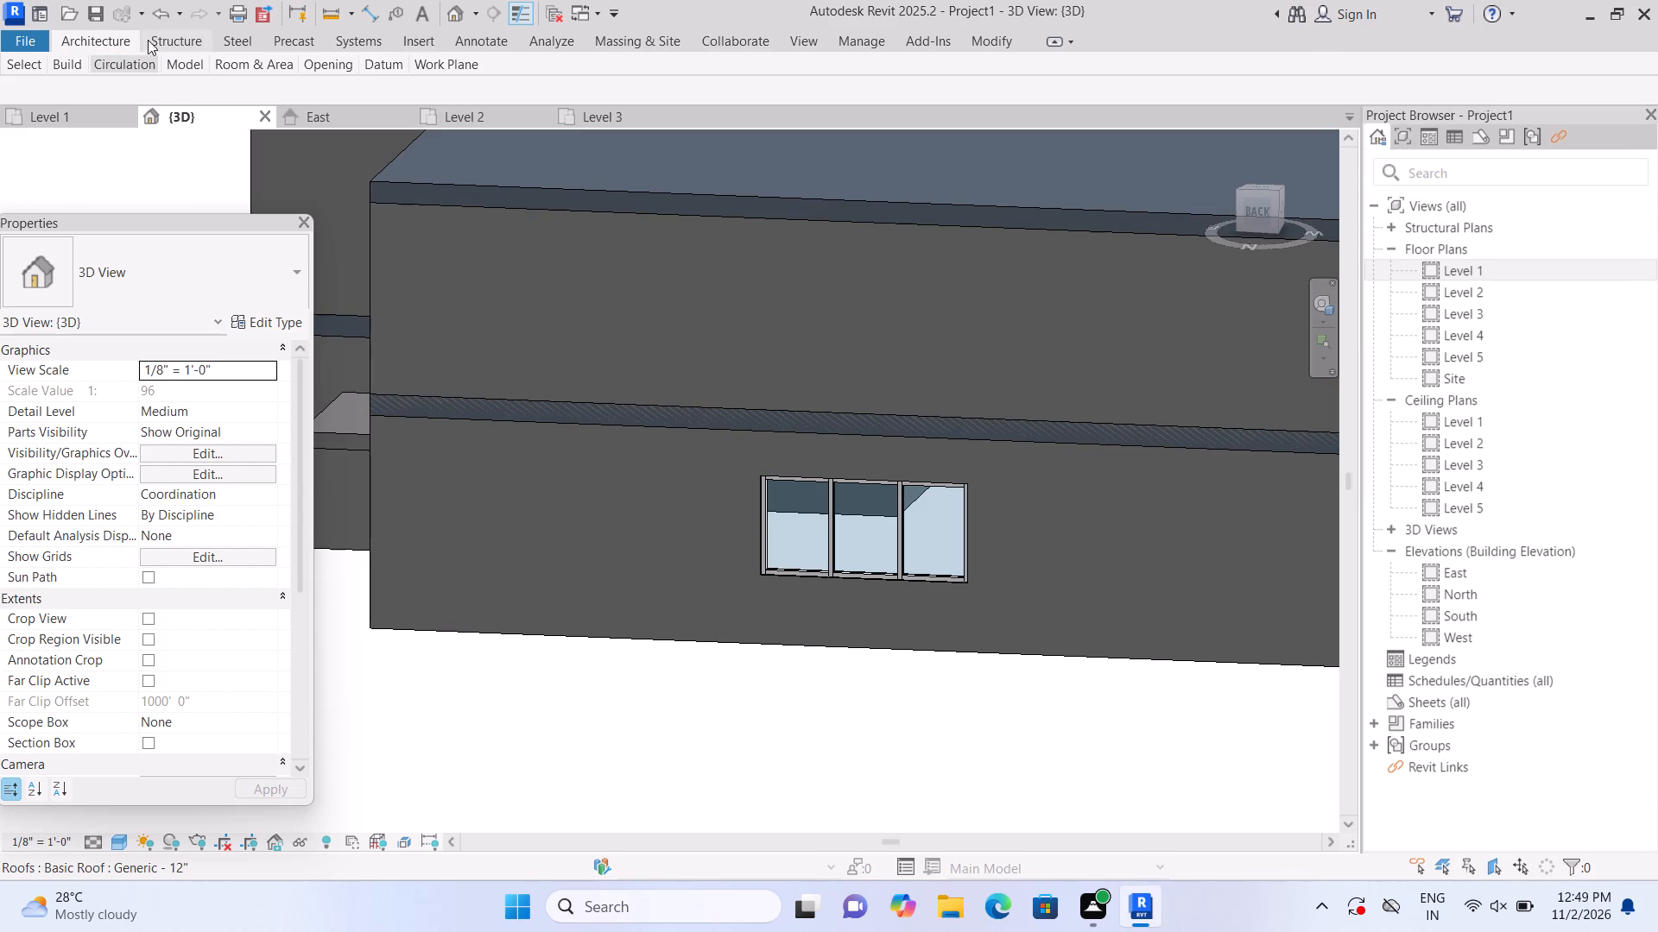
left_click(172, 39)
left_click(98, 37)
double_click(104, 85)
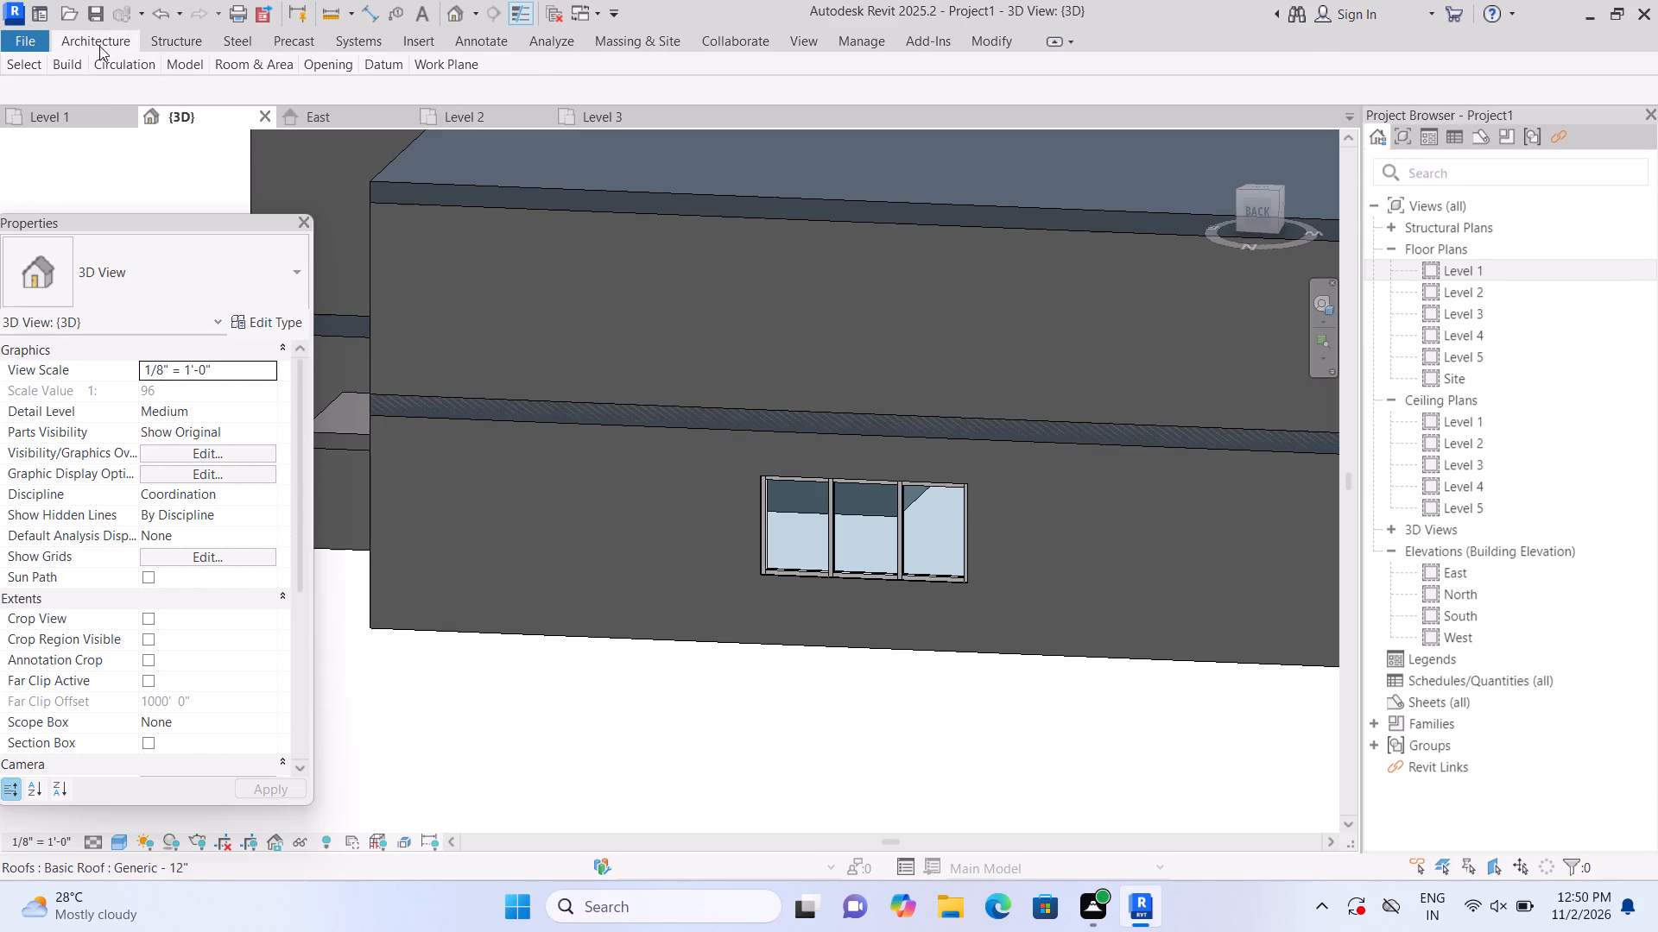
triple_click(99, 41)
Start a new in-place component in the Generic Models category, keeping the default name.
left_click(99, 41)
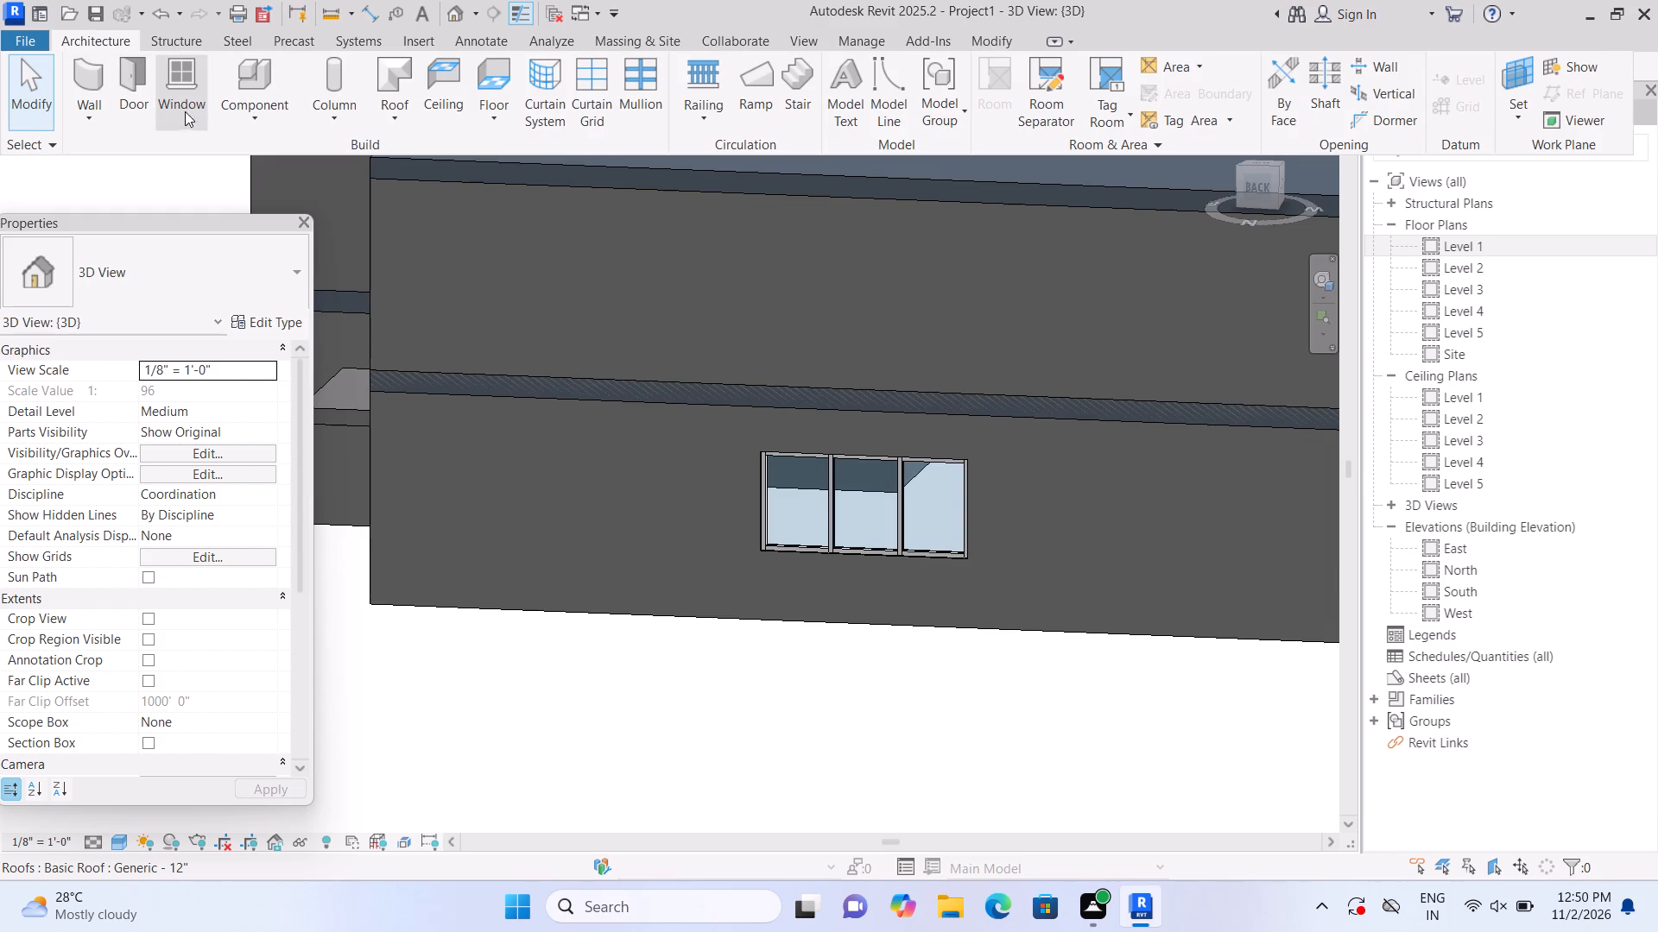
left_click(252, 116)
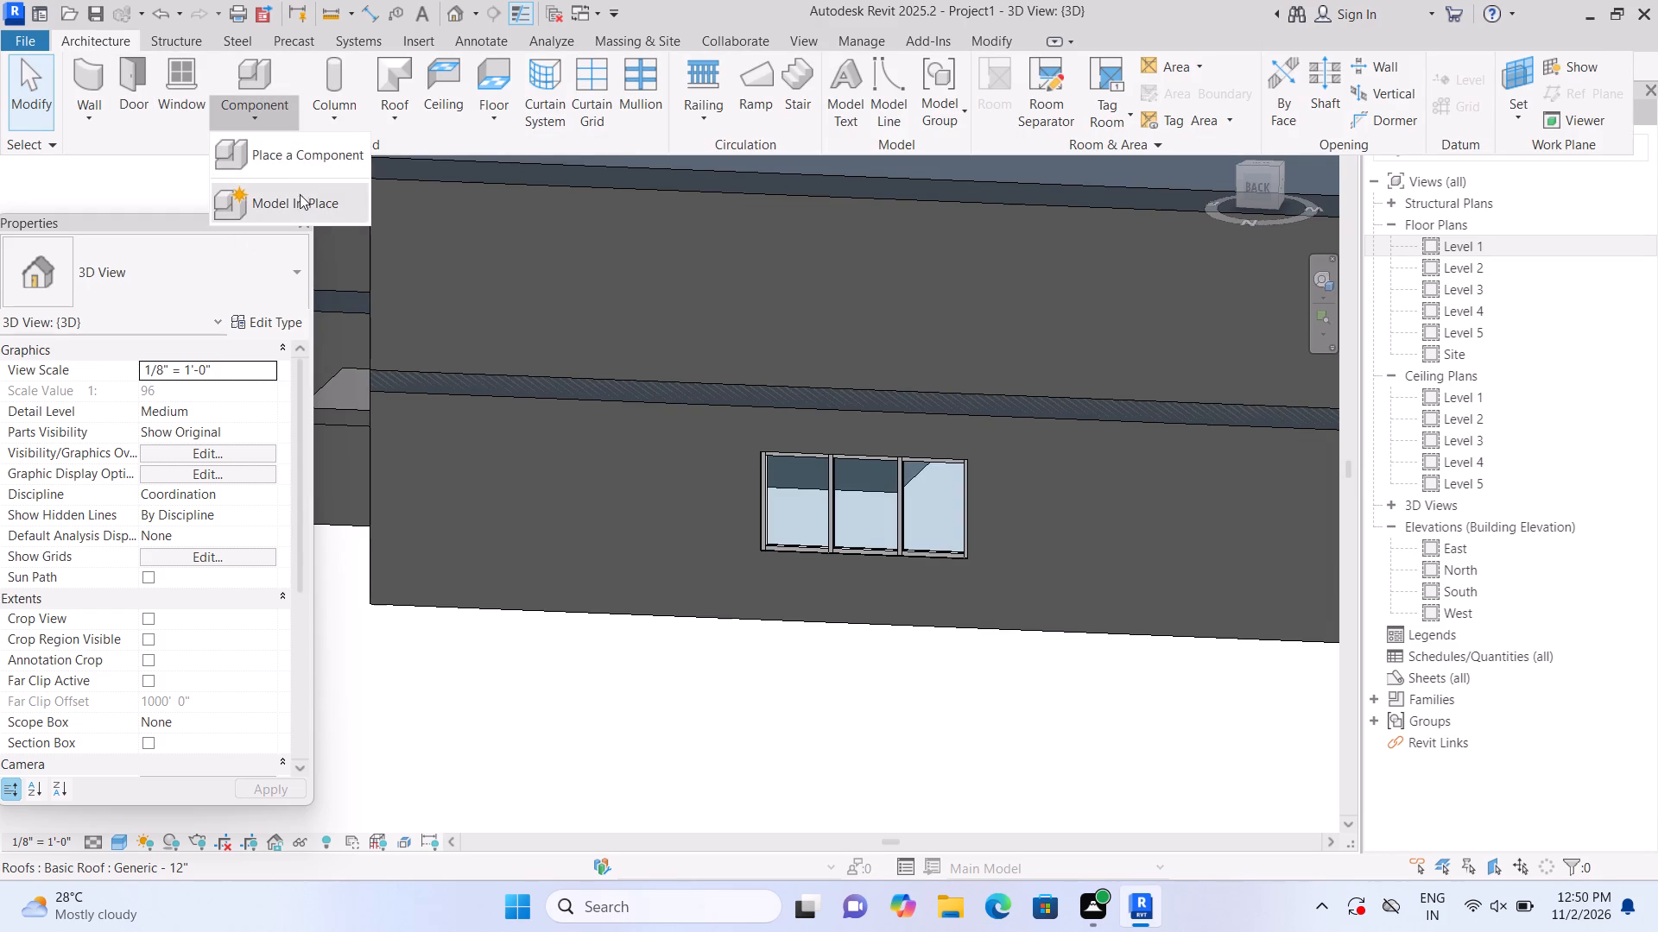
left_click(300, 198)
scroll(837, 379, "down", 6)
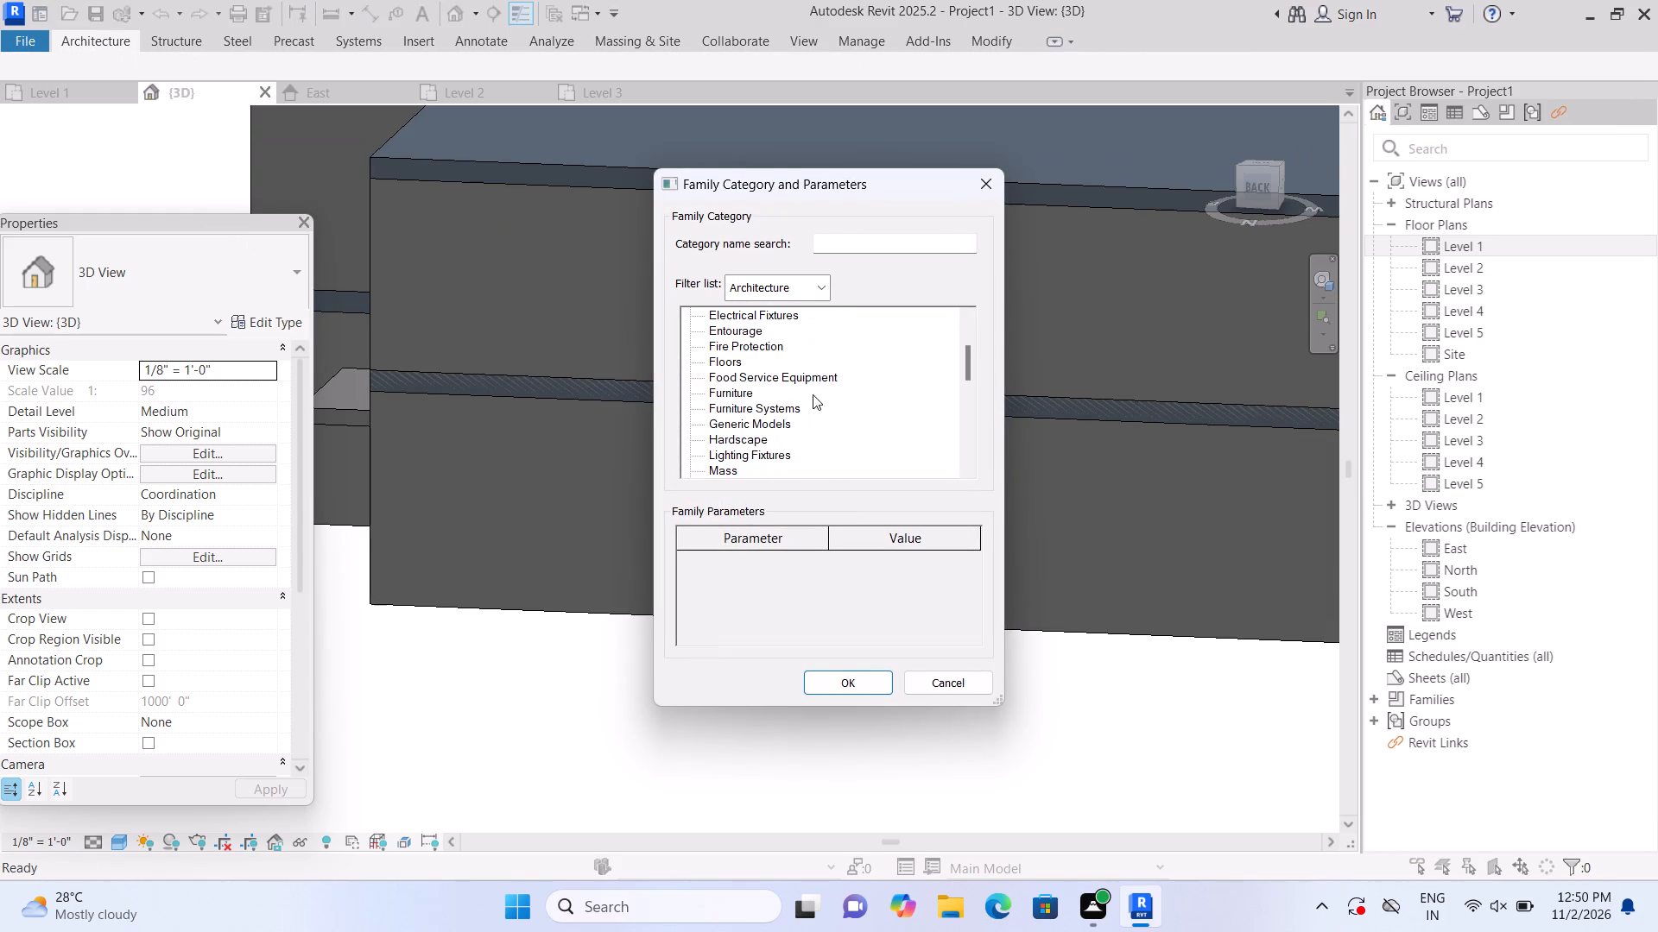
left_click(782, 418)
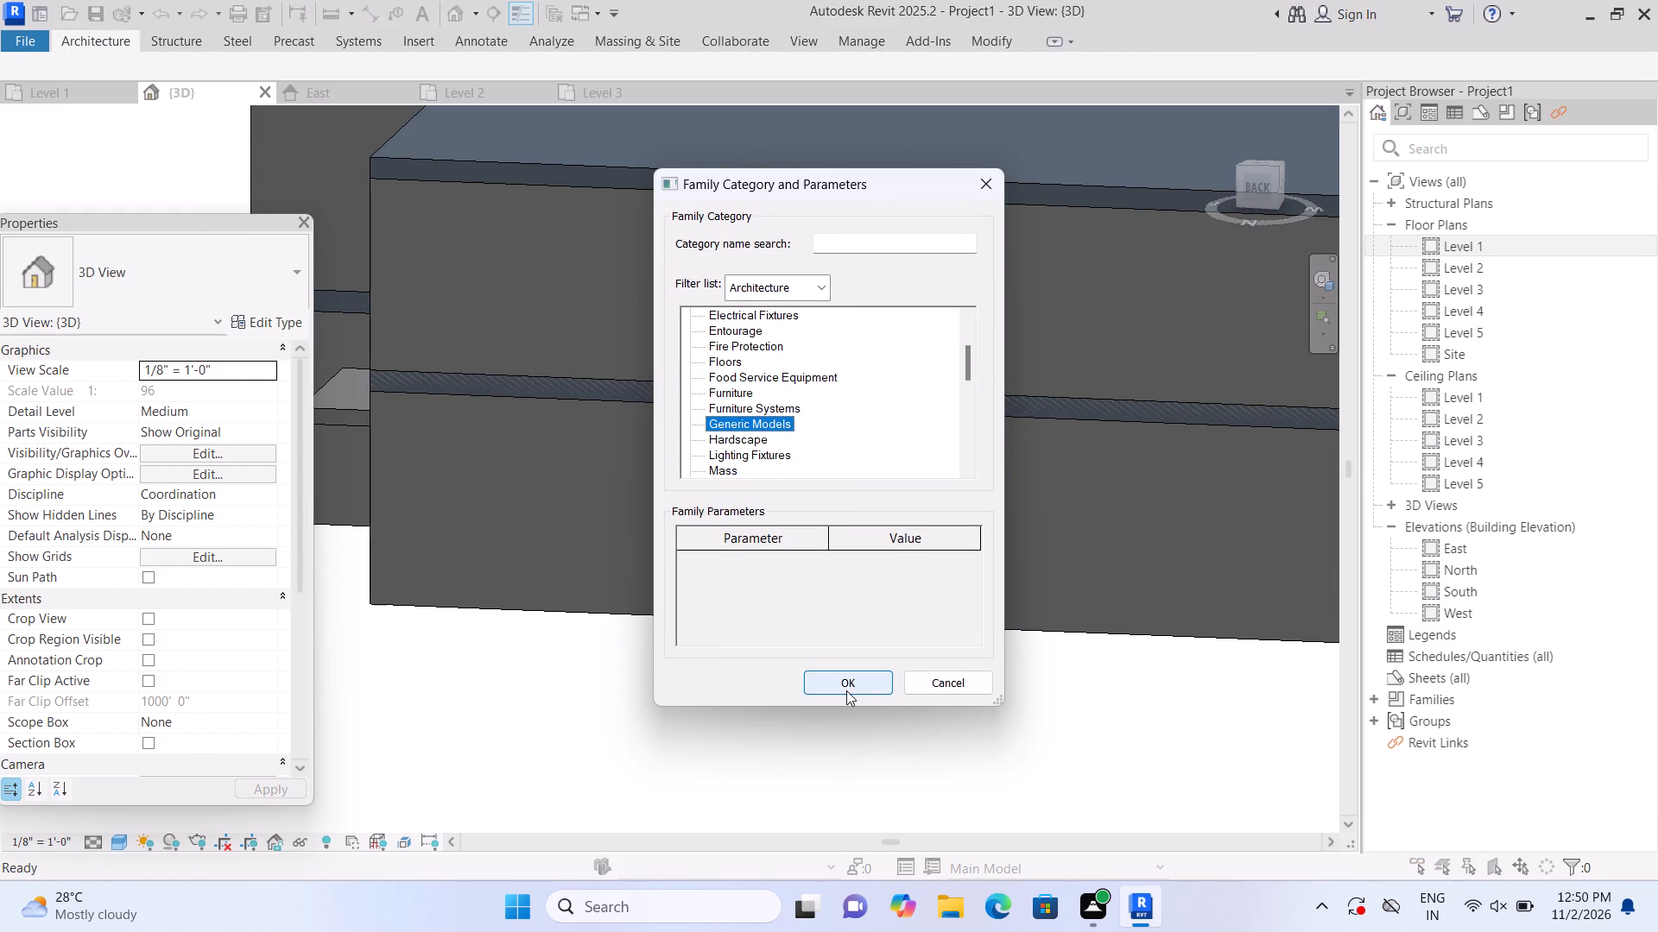
left_click(847, 674)
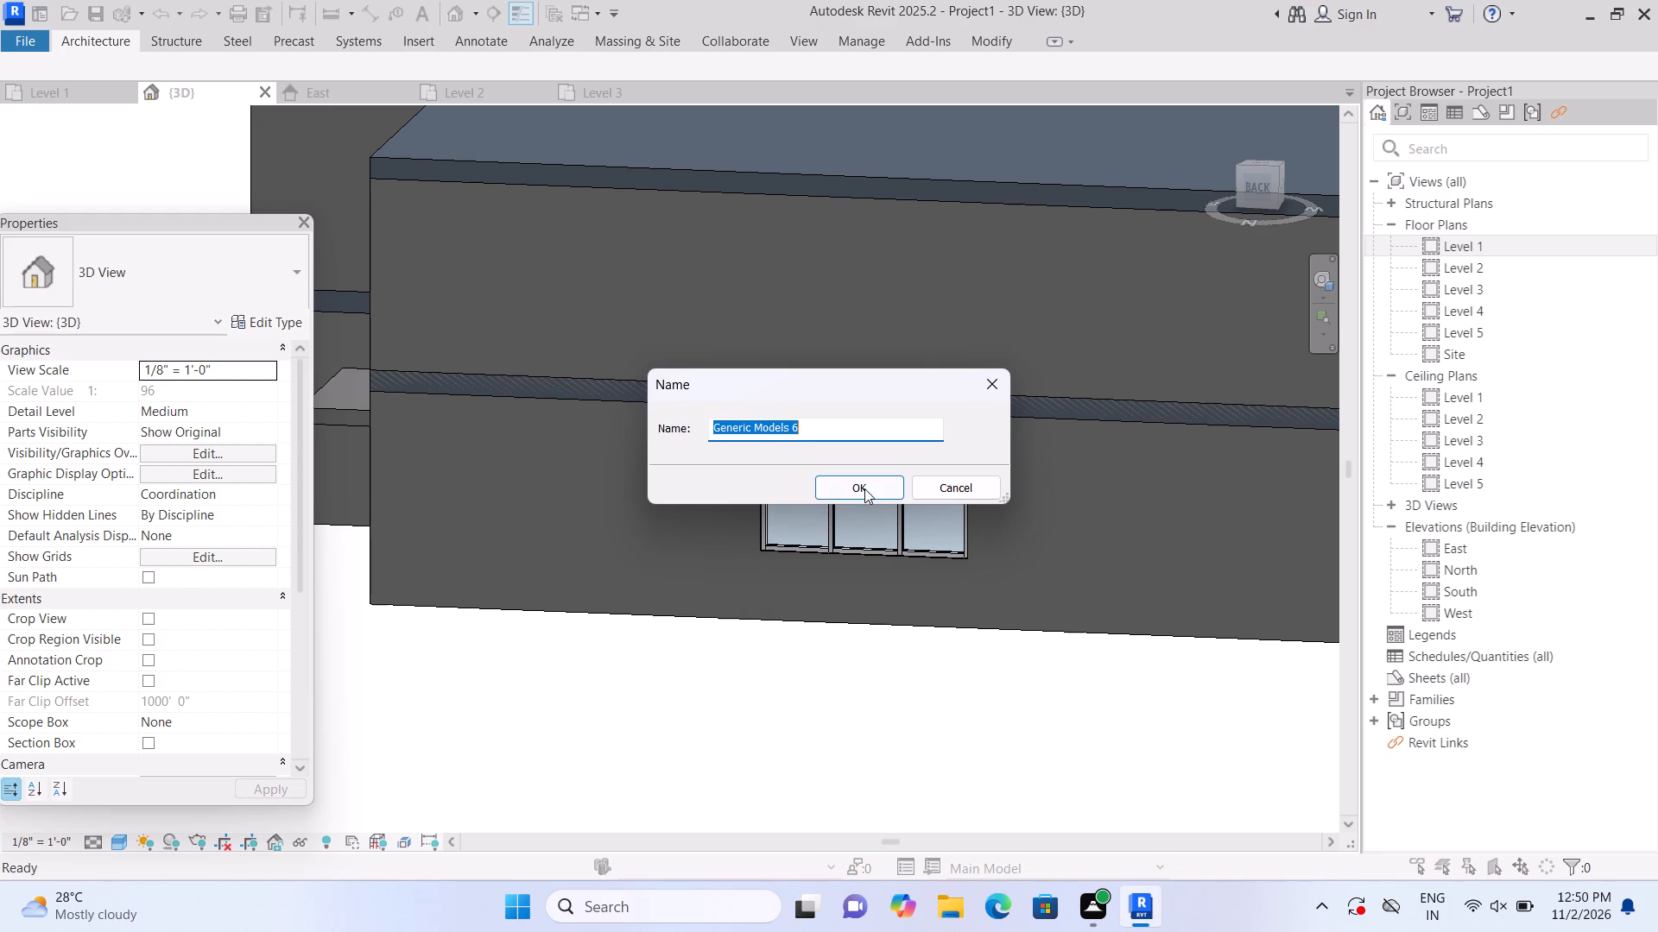
left_click(864, 483)
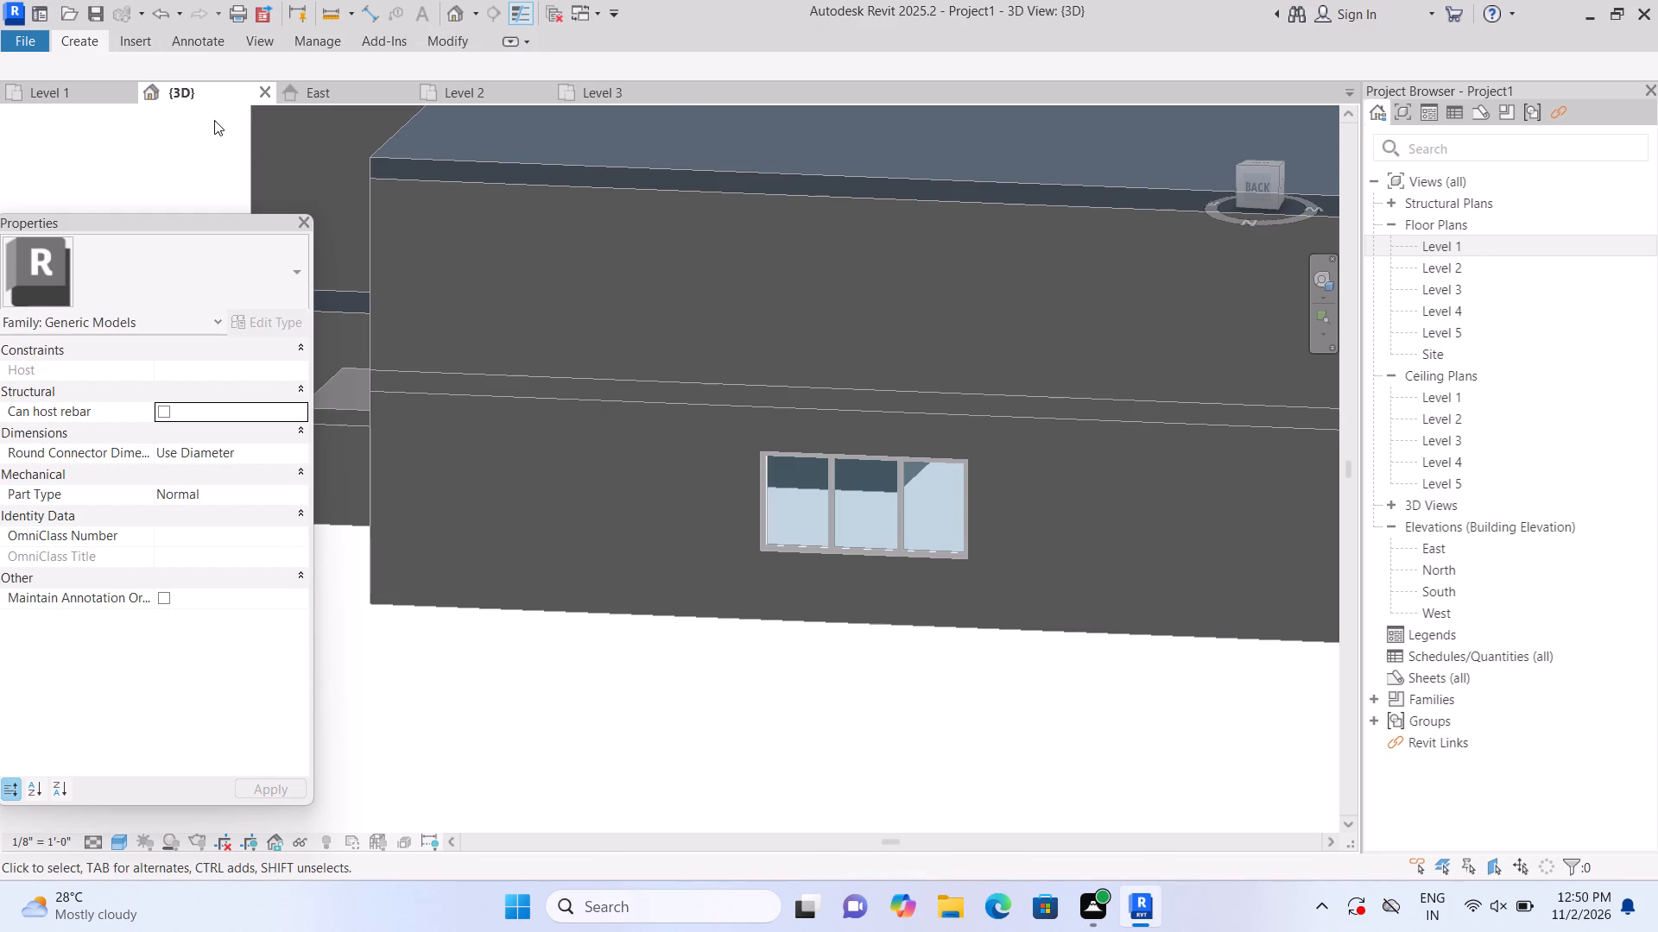
Create an extrusion from a rectangle about 13' 6" by 6' 0" above the north window, using the curtain wall's top face as work plane.
double_click(83, 36)
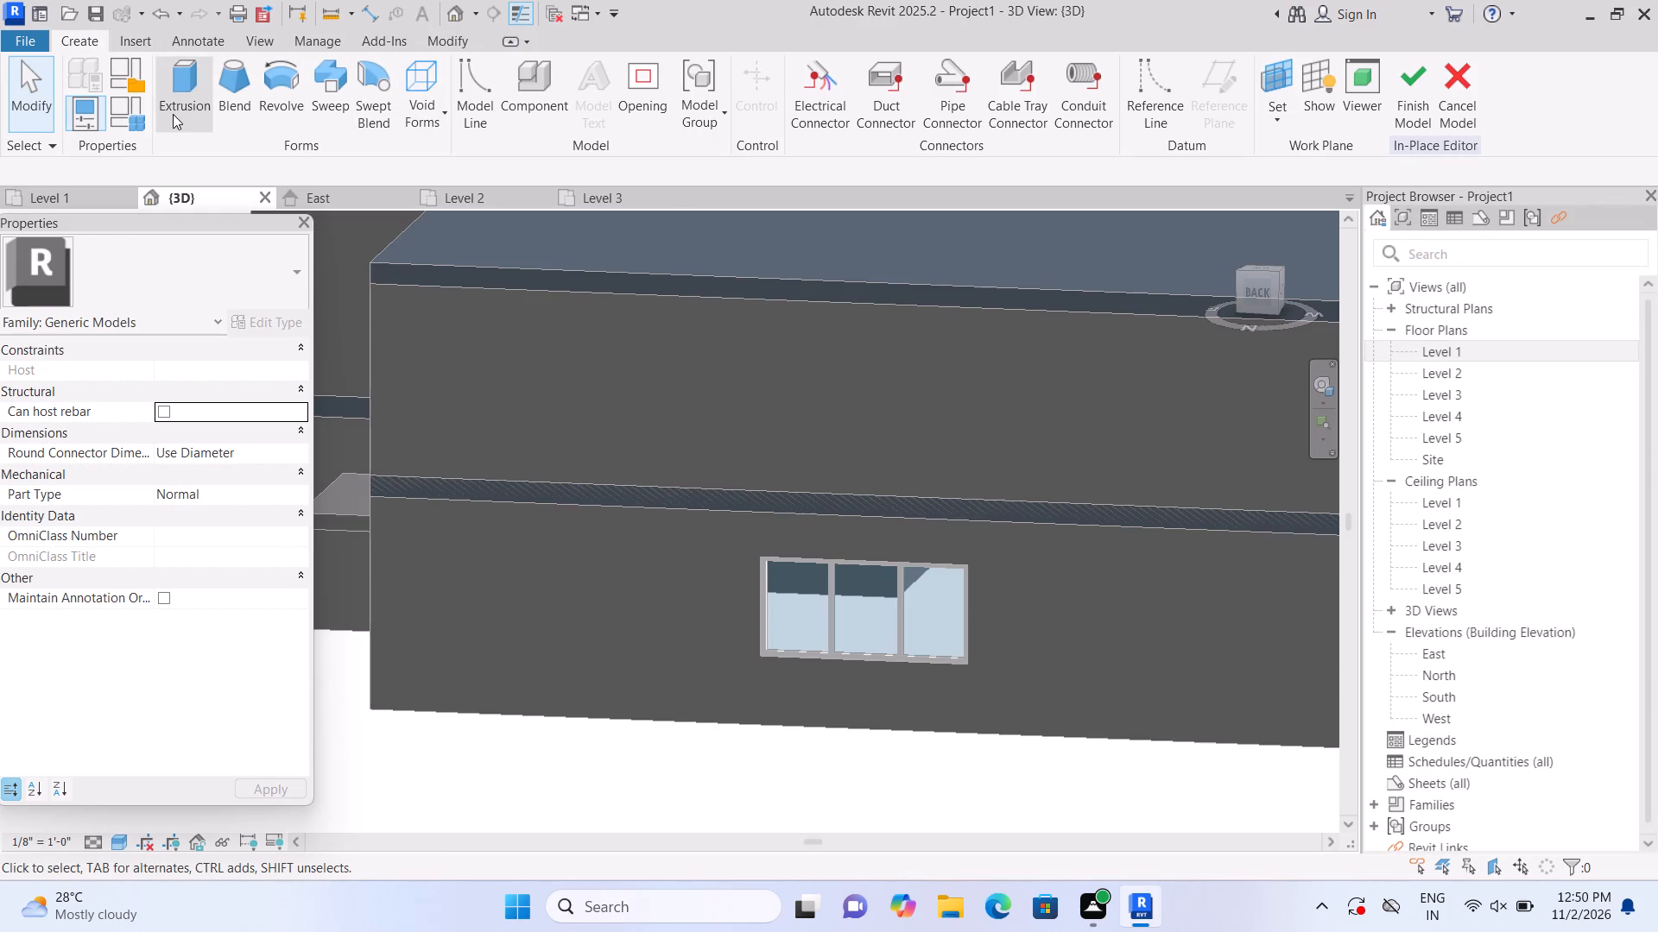
left_click(173, 114)
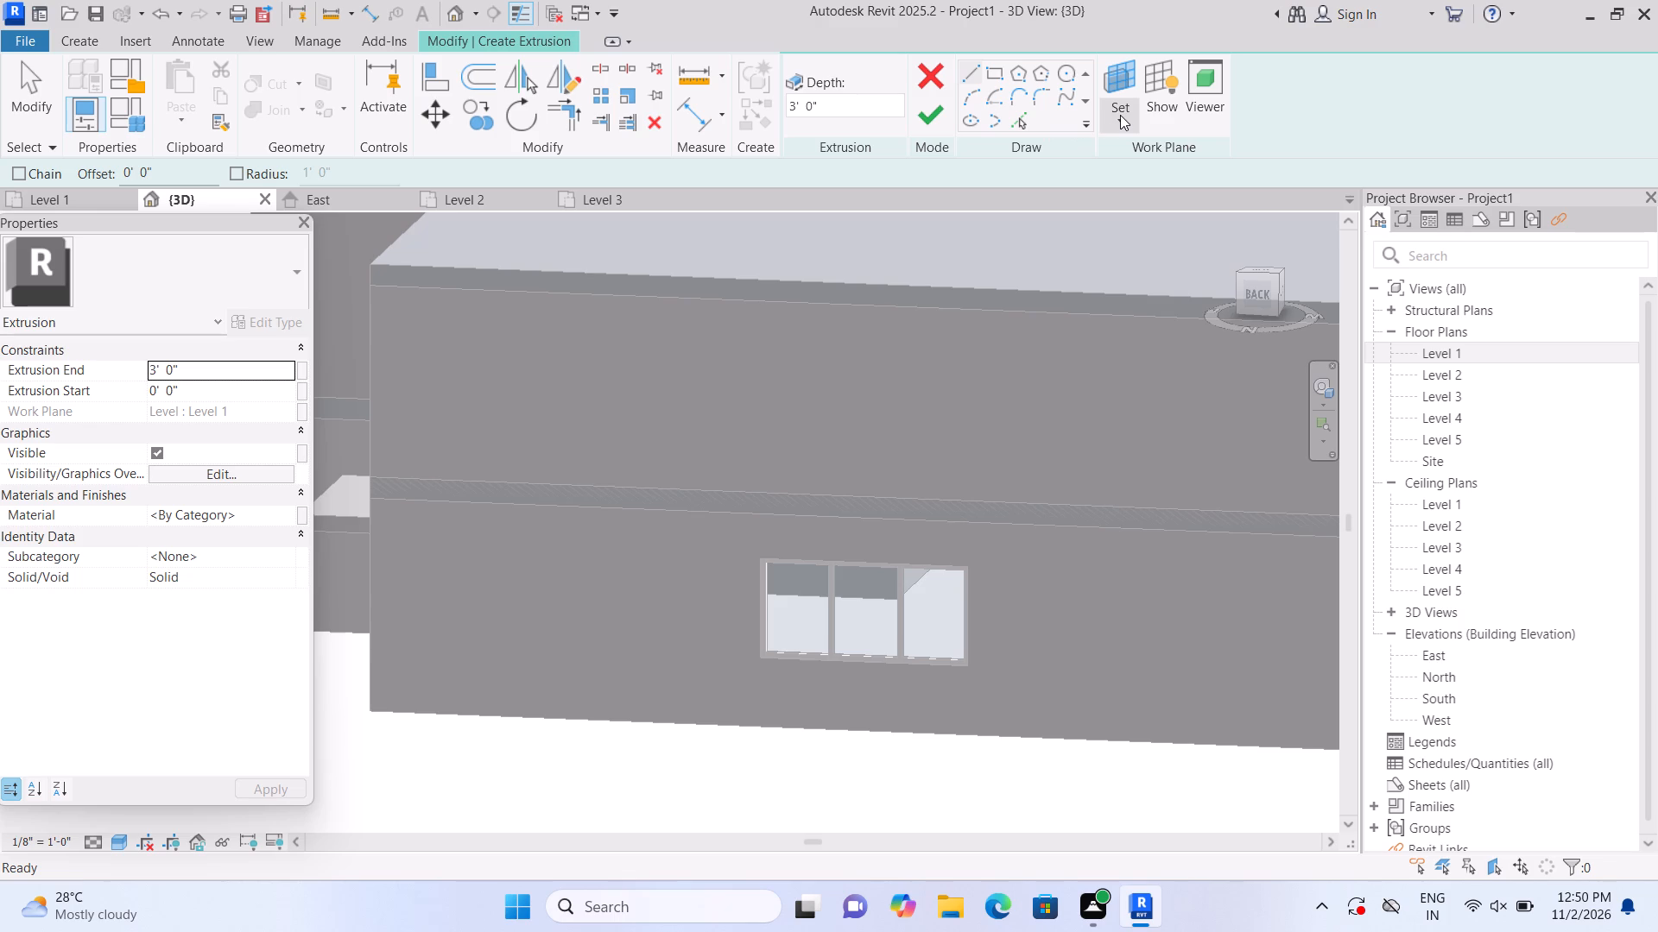
left_click(1120, 115)
left_click(1133, 188)
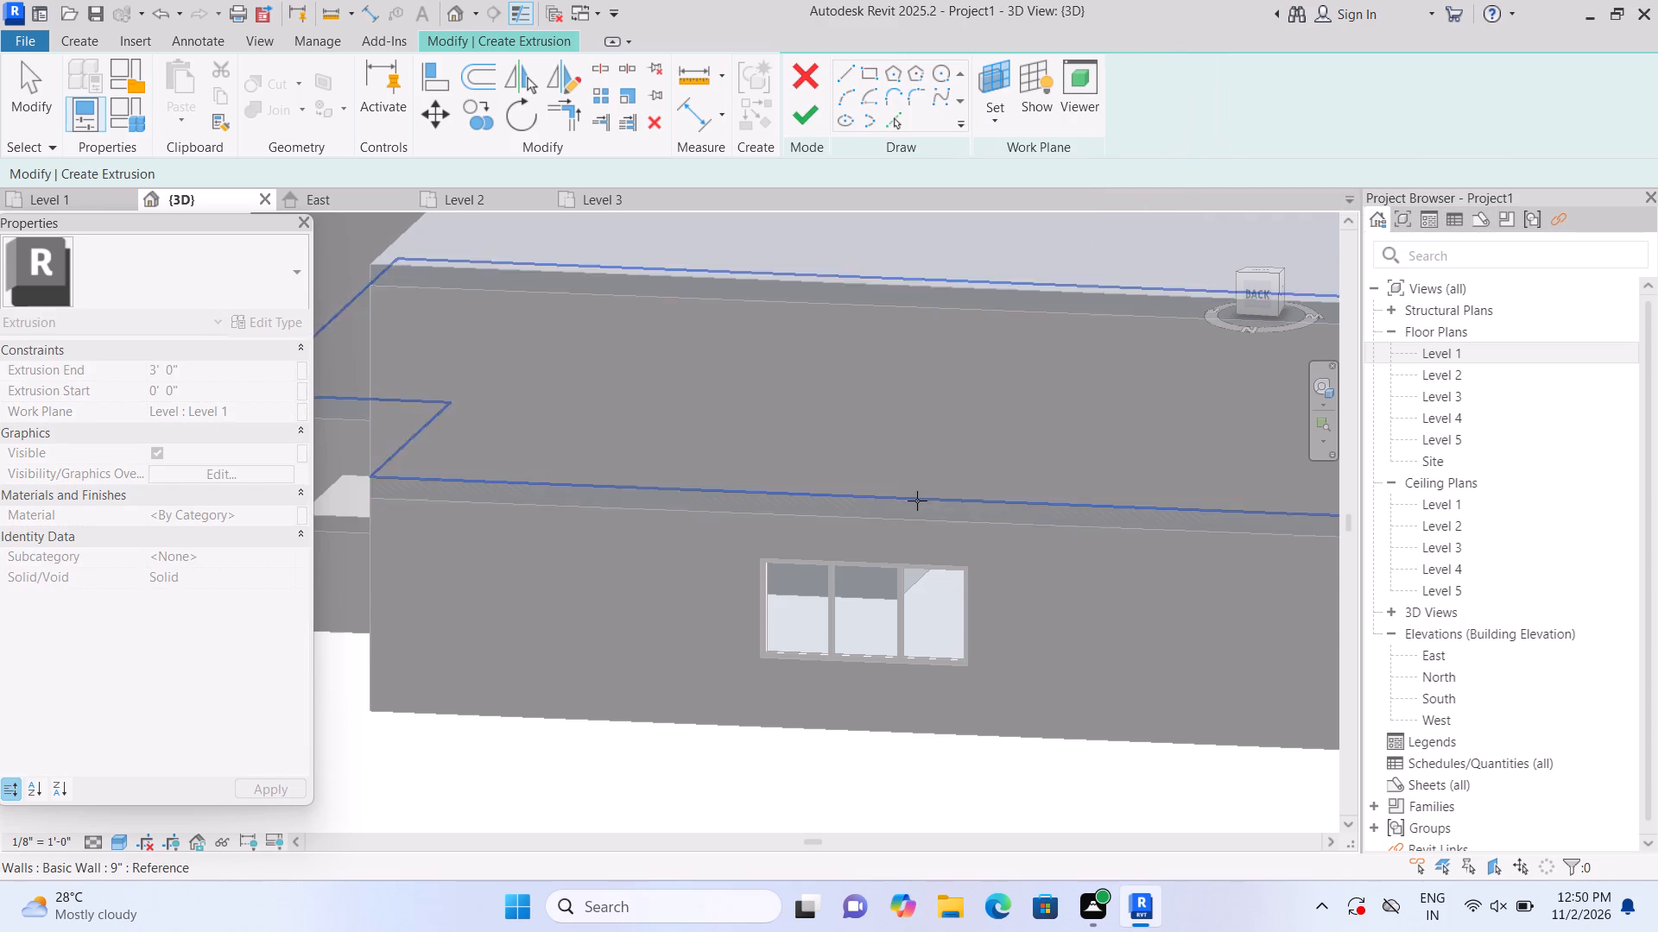
left_click(887, 562)
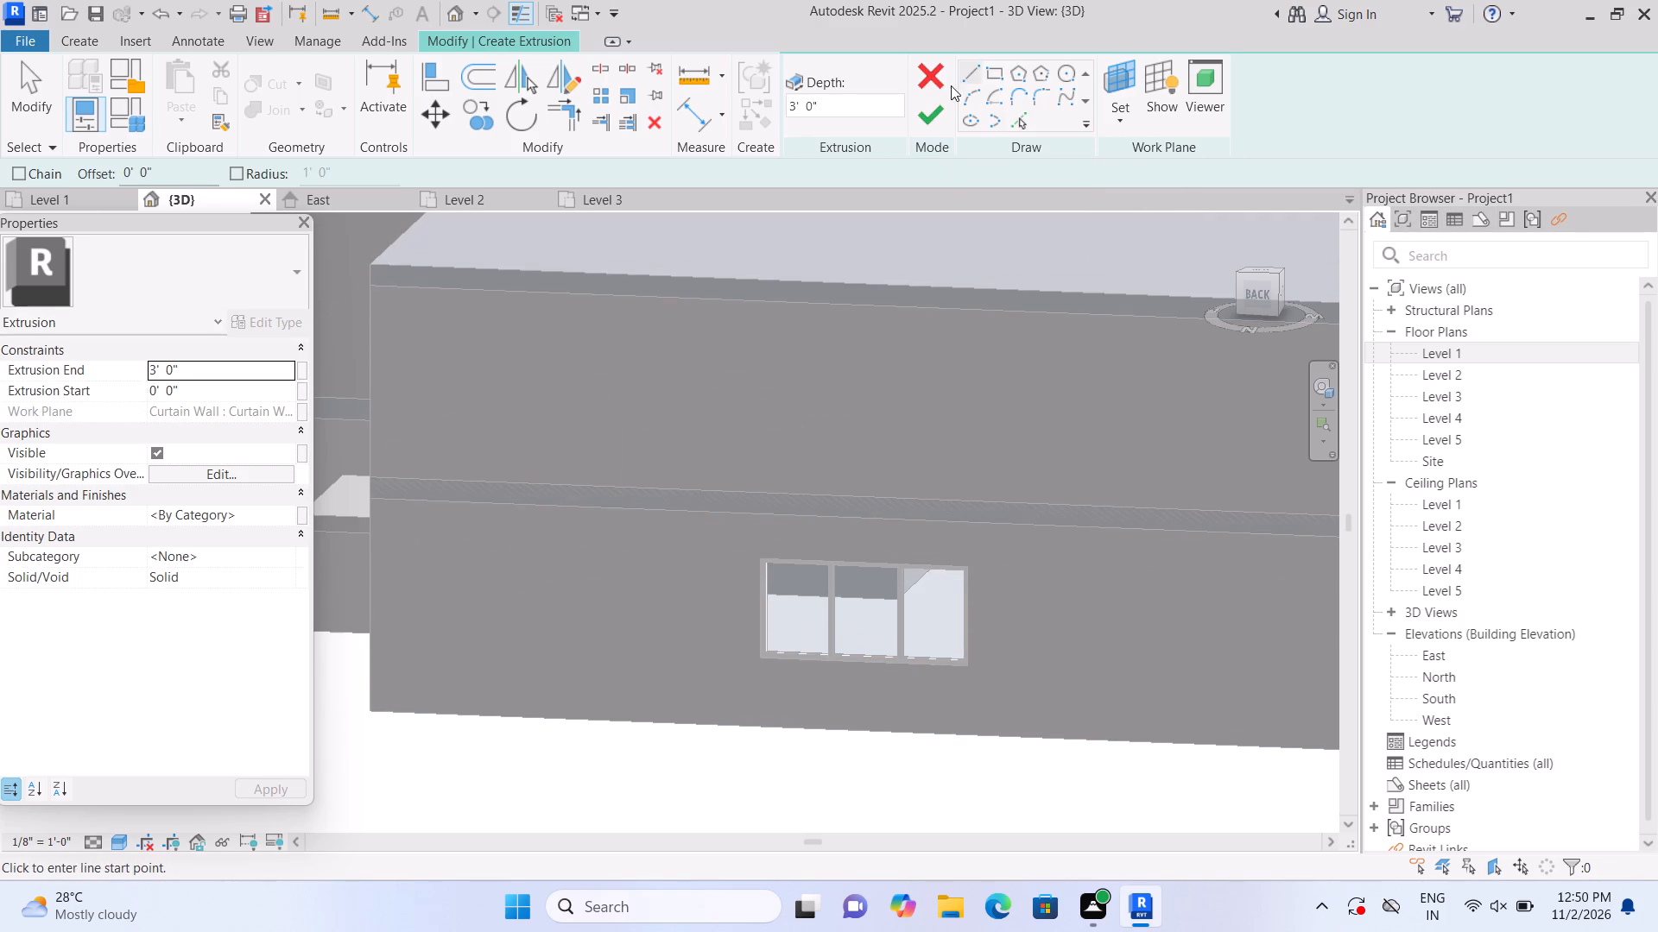
left_click(994, 72)
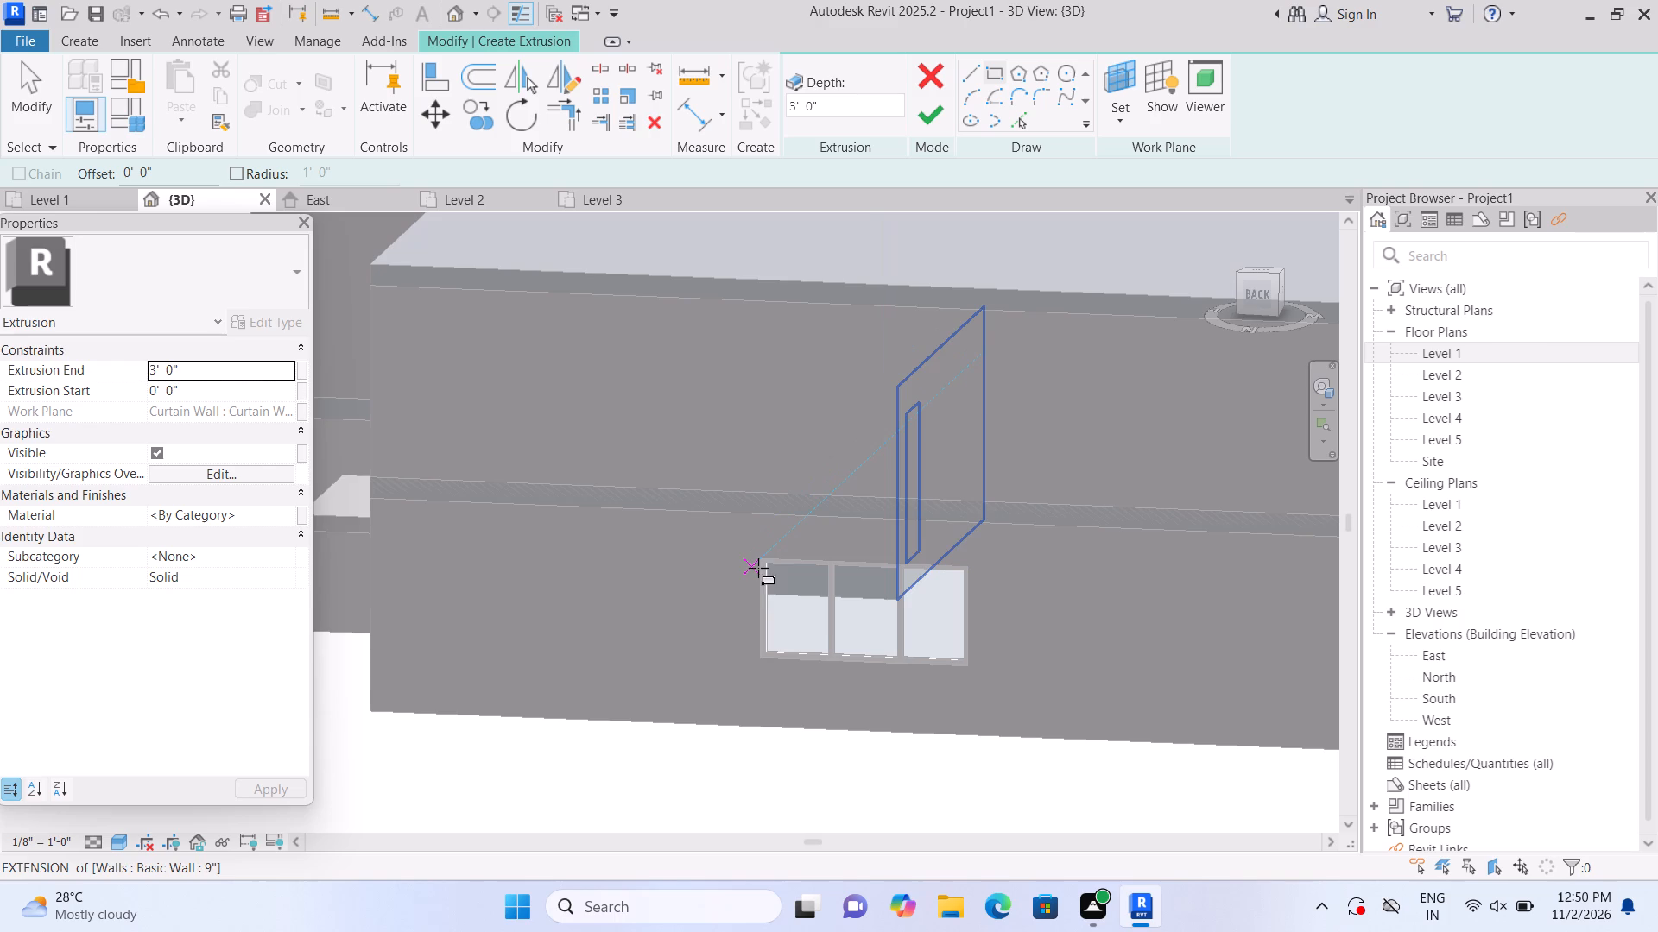
scroll(771, 567, "up", 3)
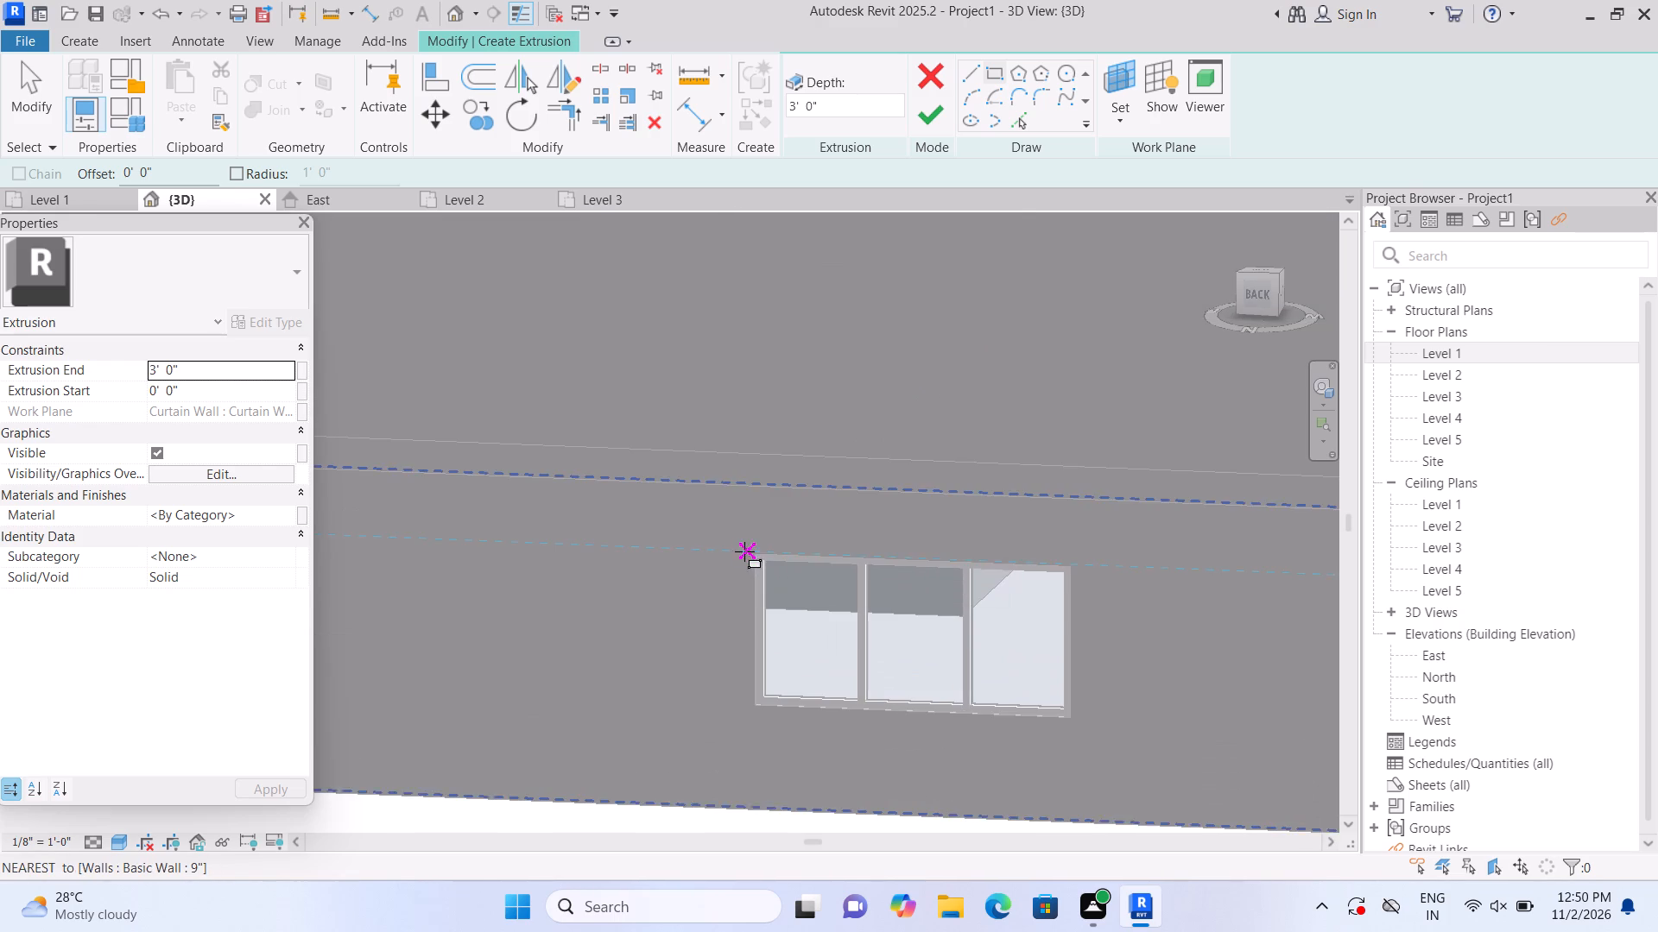
left_click(722, 547)
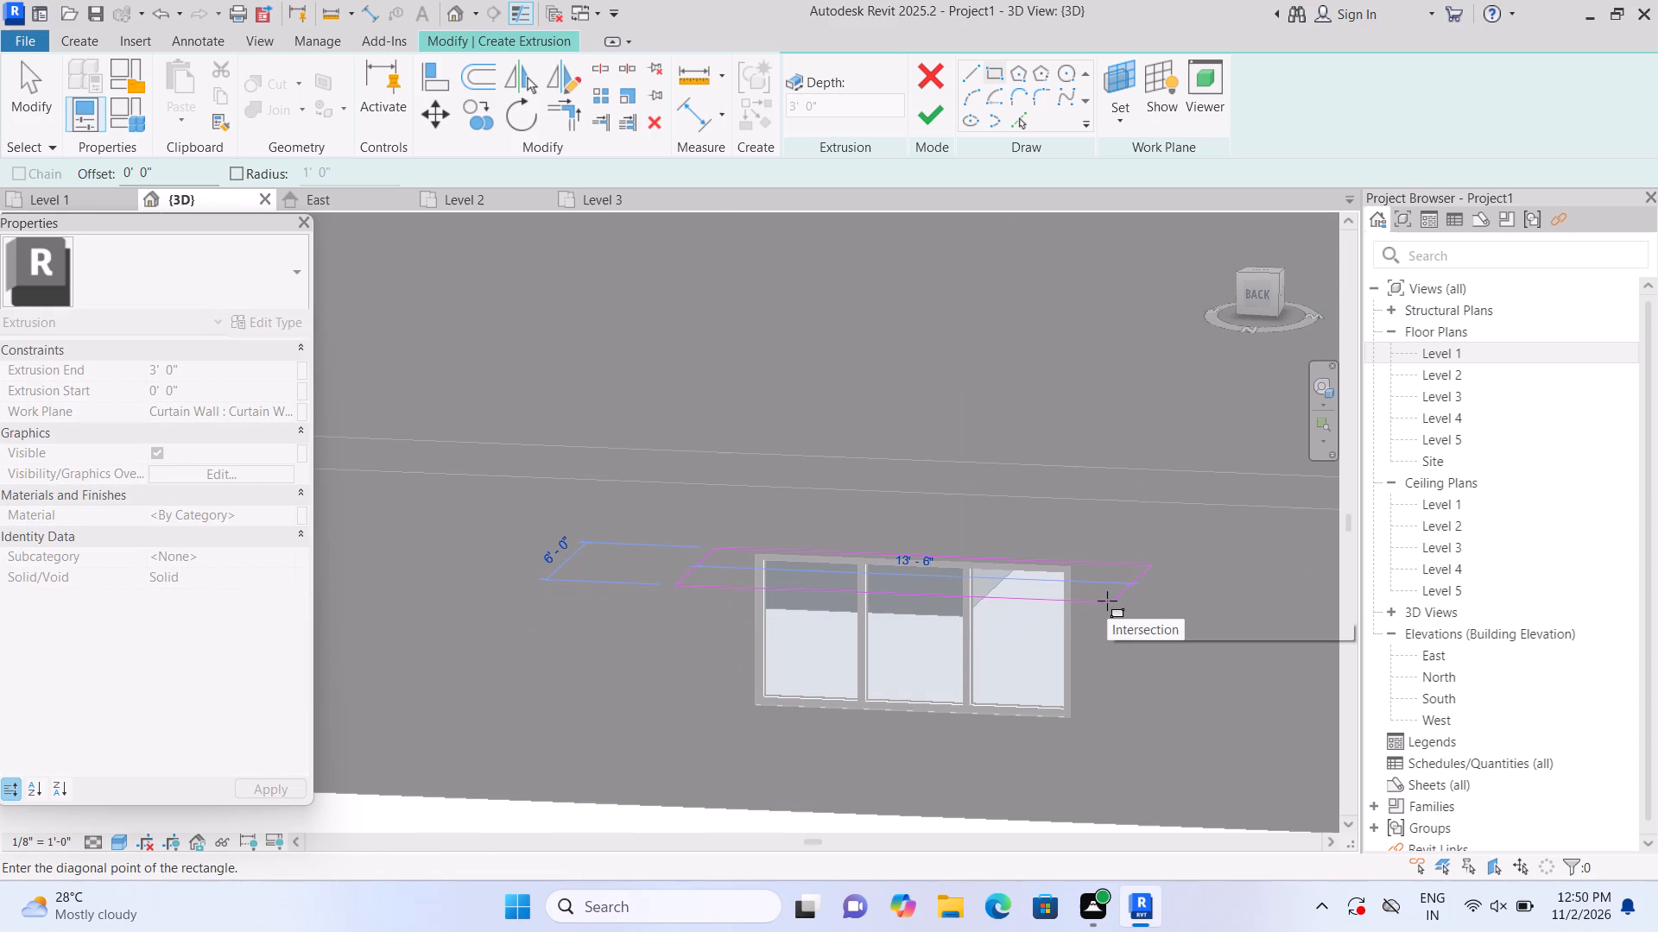
left_click(1107, 599)
left_click(925, 102)
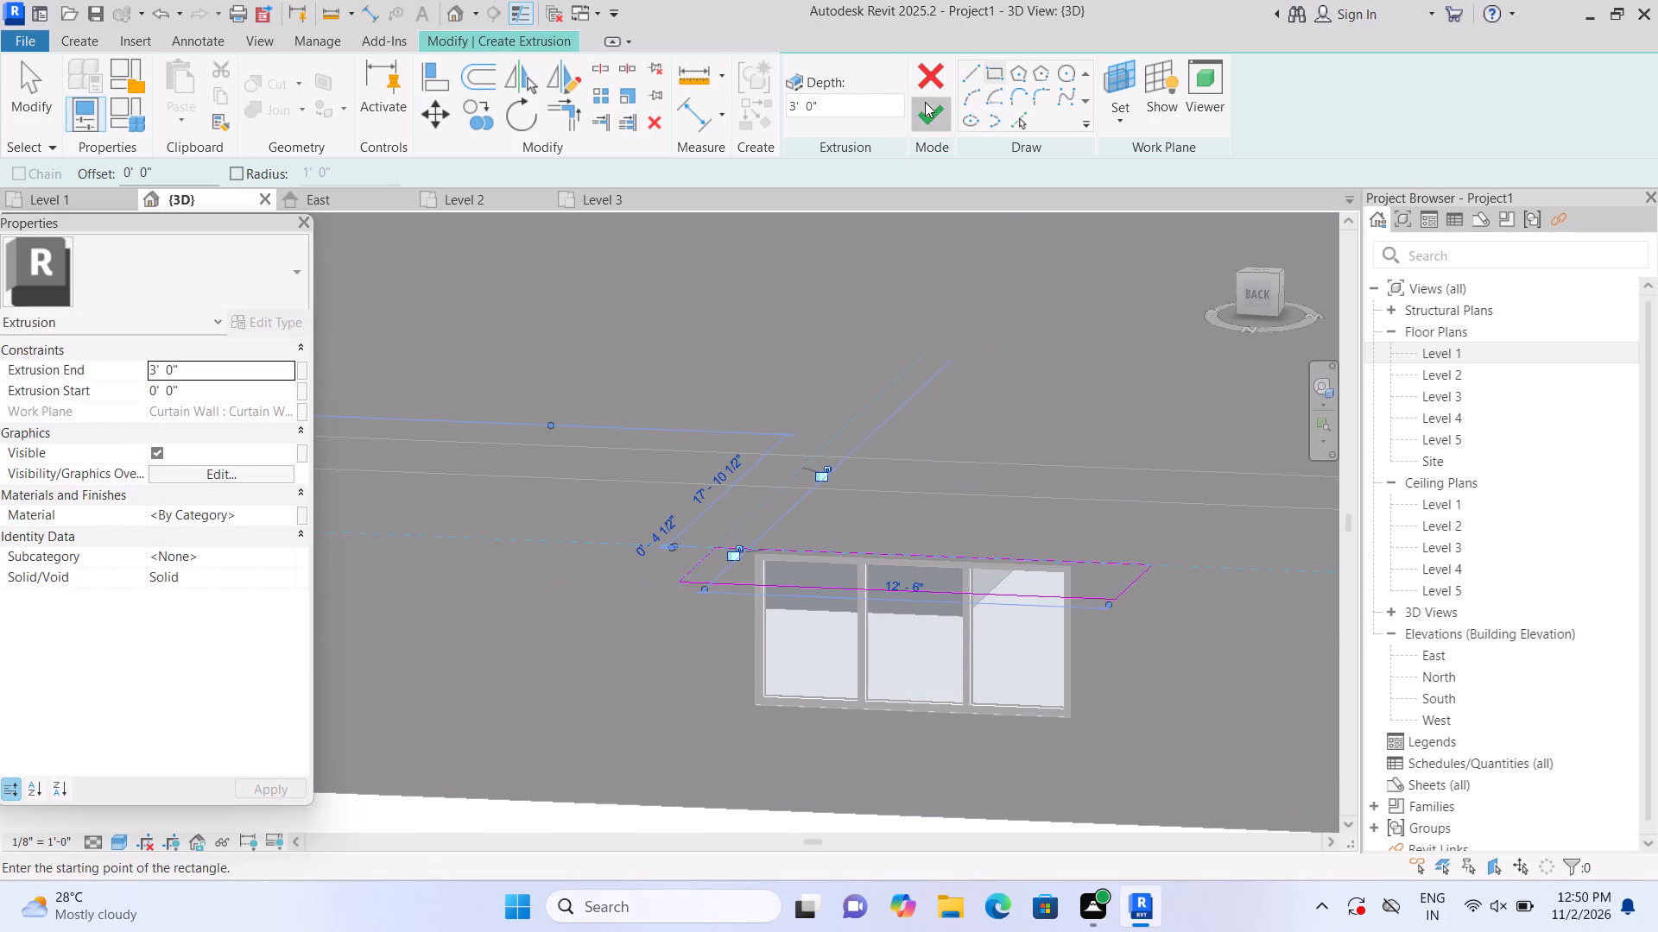
Set the extrusion end of the block above the north window to 9".
scroll(914, 284, "down", 3)
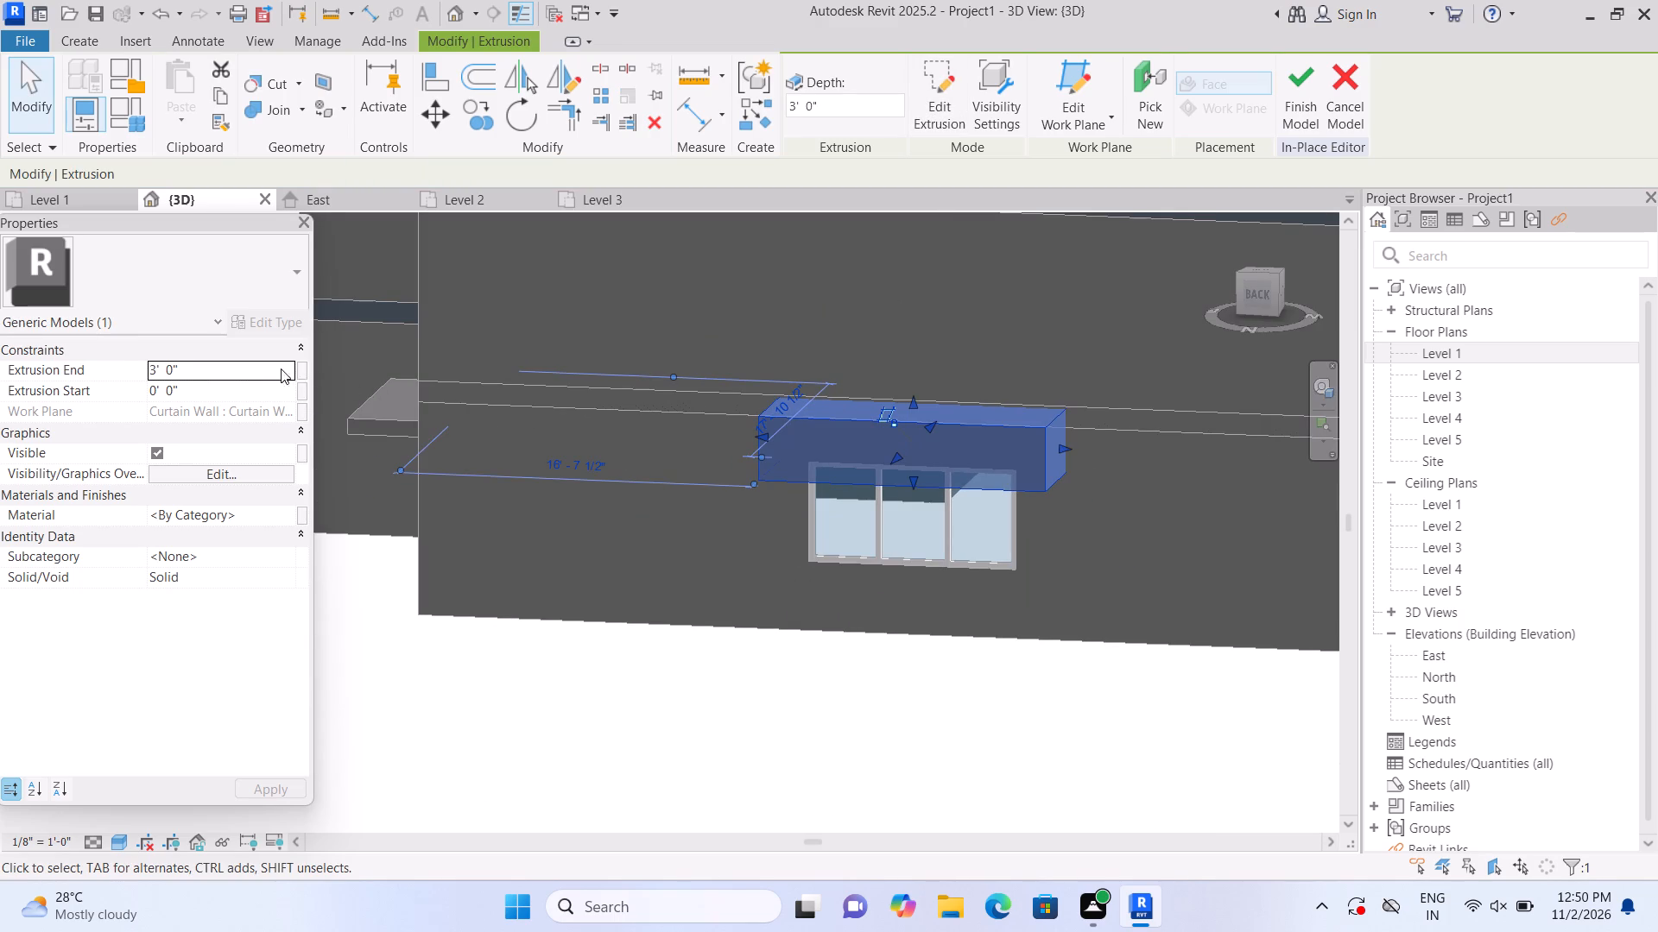
left_click(279, 368)
key("BackSpace")
type("9\"")
key("Return")
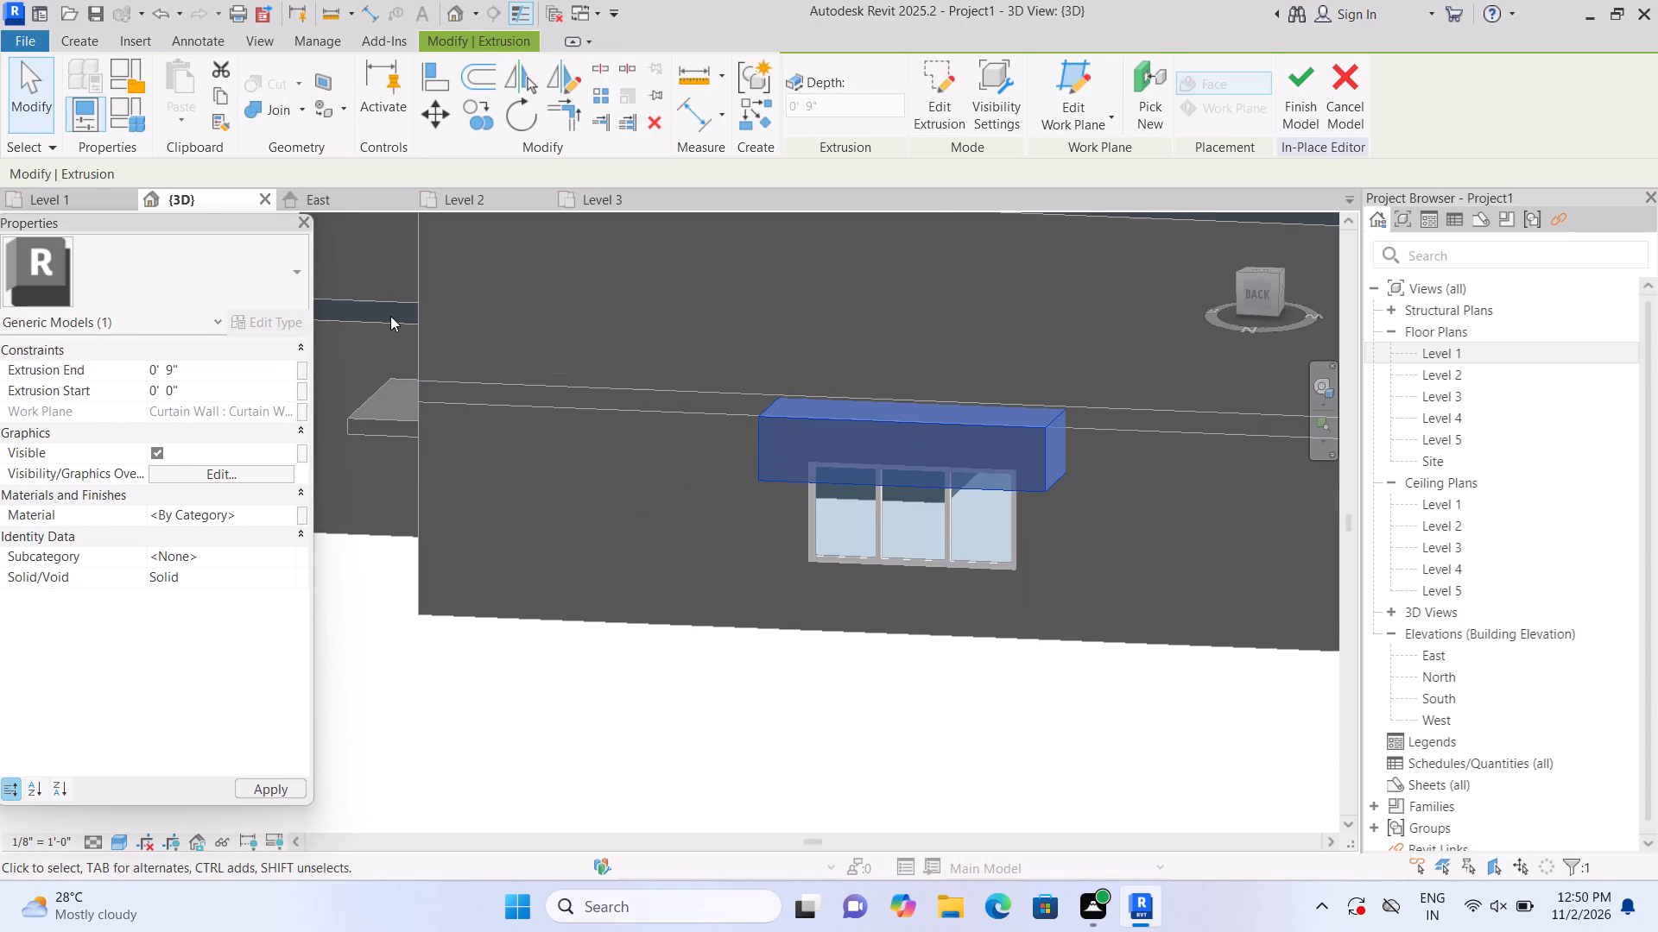
middle_click_drag(818, 721, 727, 708)
left_click(730, 706)
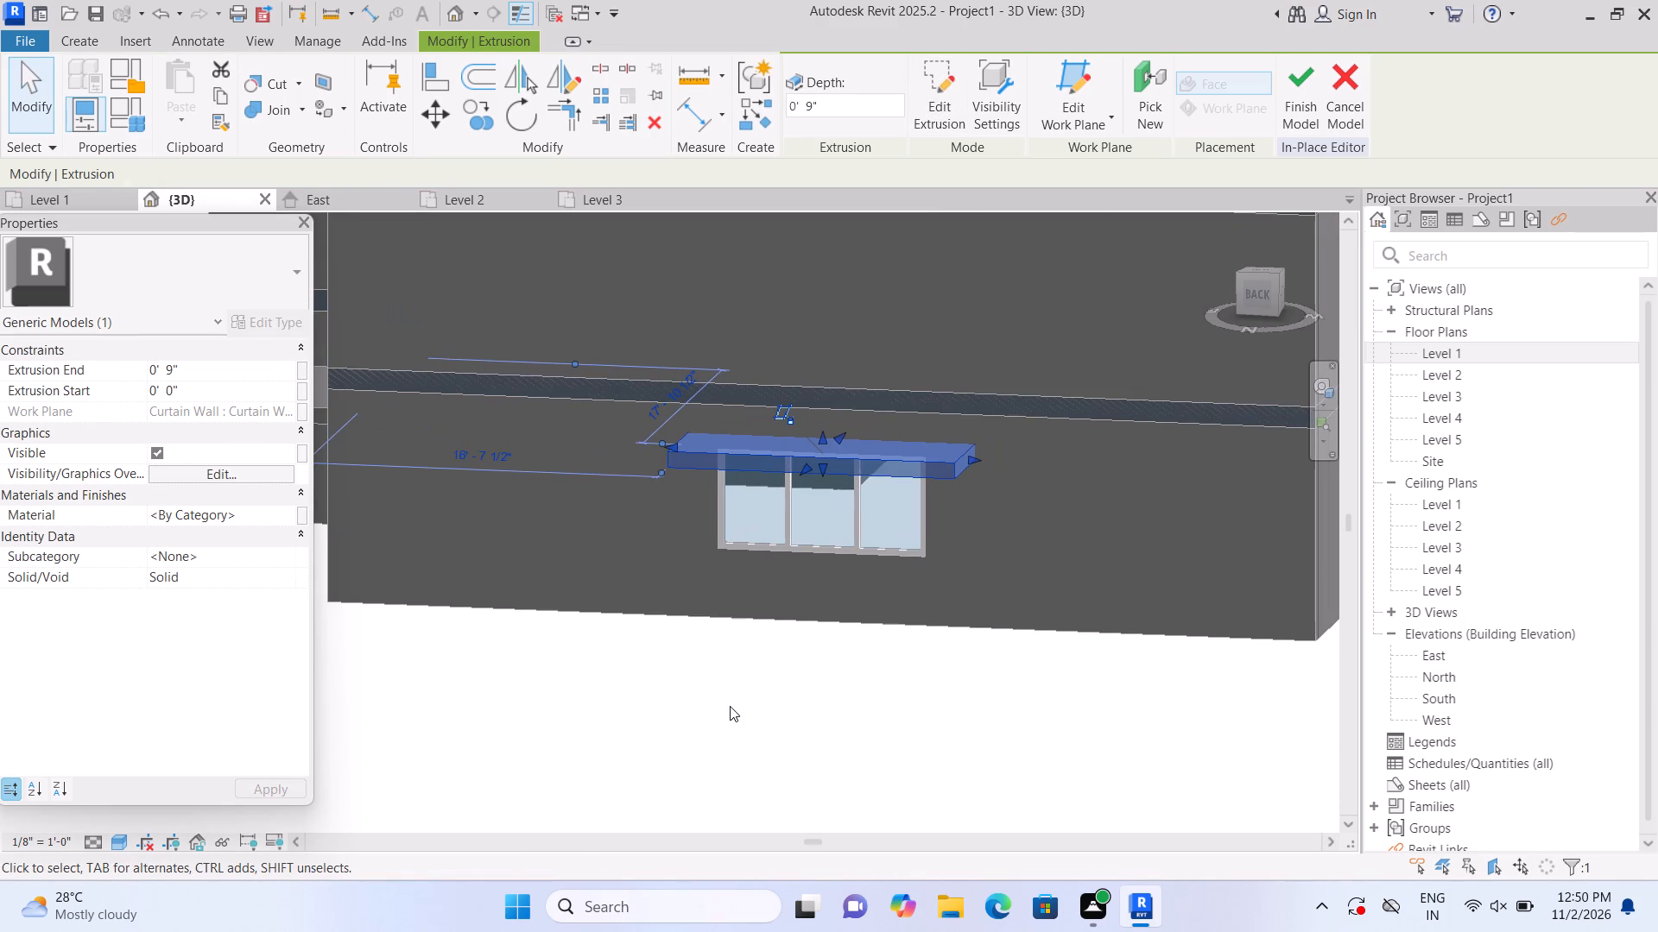
Shorten the projecting slab above the north window slightly by pulling in its east end.
middle_click_drag(1060, 730, 972, 732, "shift")
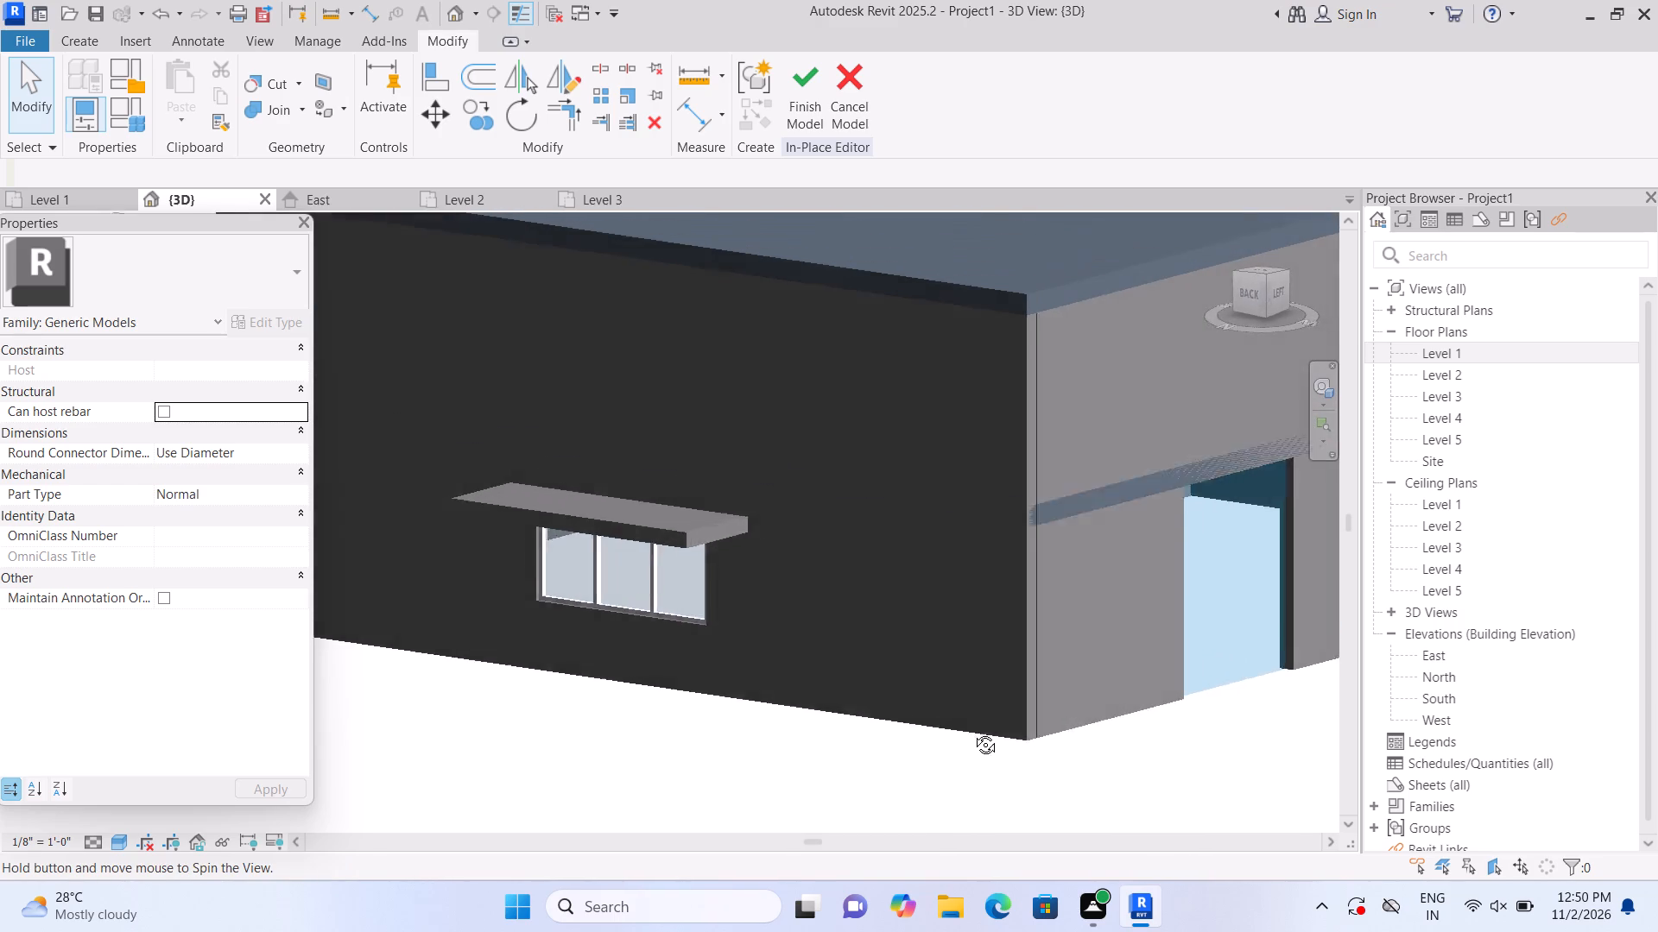
middle_click_drag(972, 732, 949, 727, "shift")
middle_click_drag(709, 715, 853, 676)
scroll(490, 521, "up", 2)
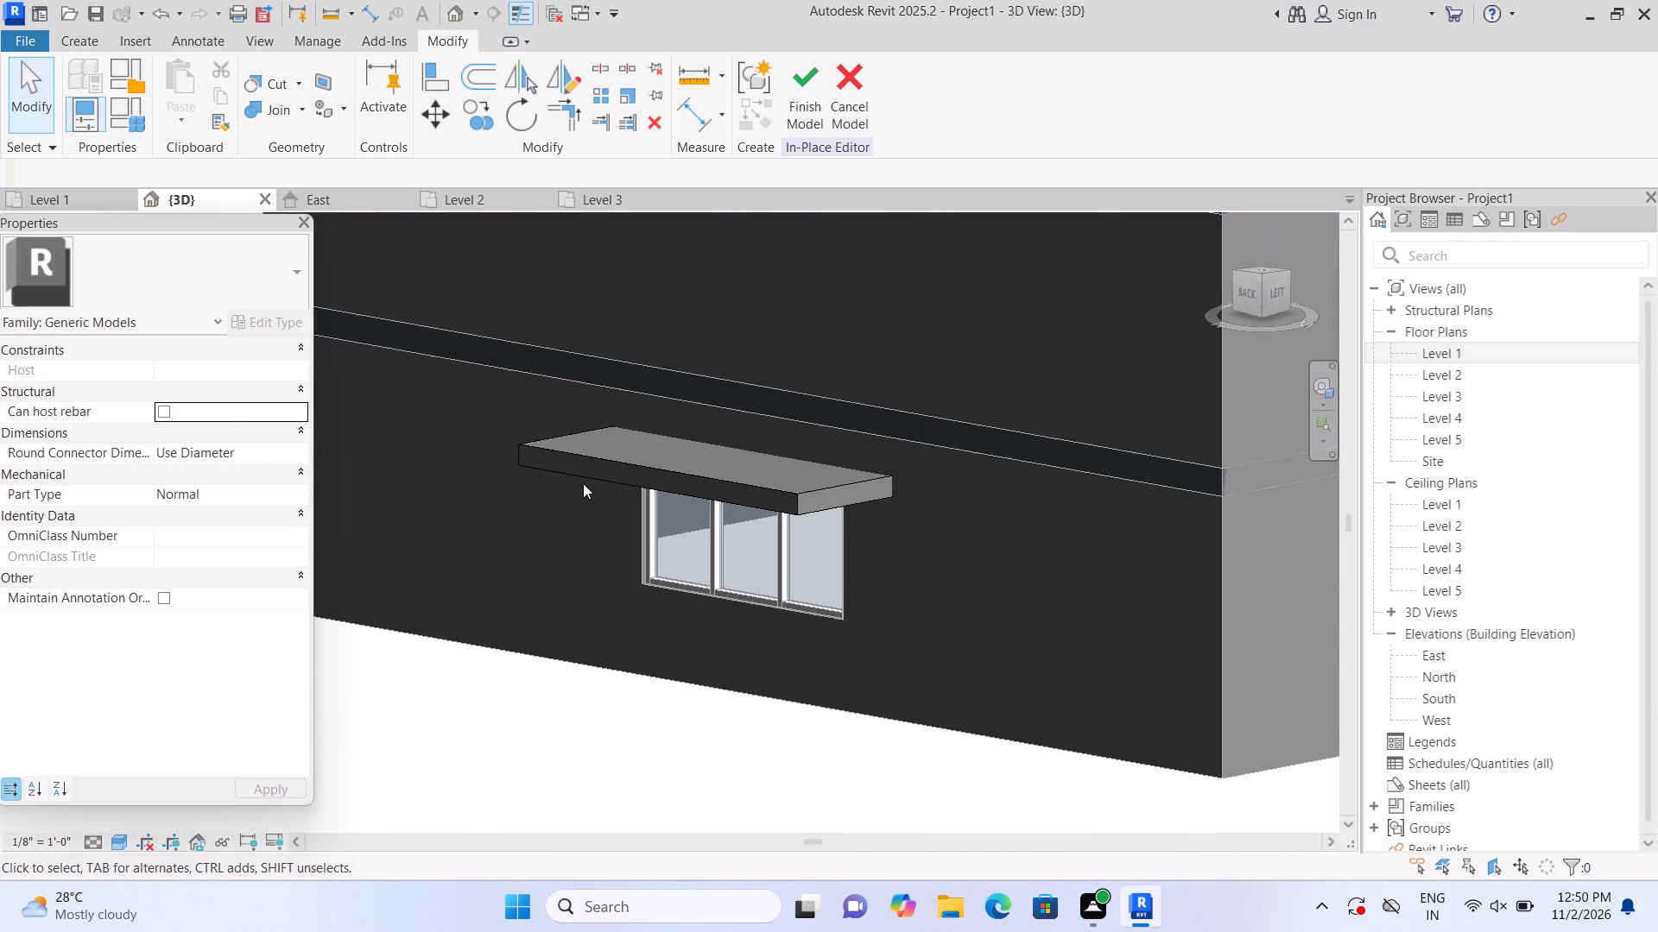
left_click(587, 480)
left_click_drag(564, 441, 572, 446)
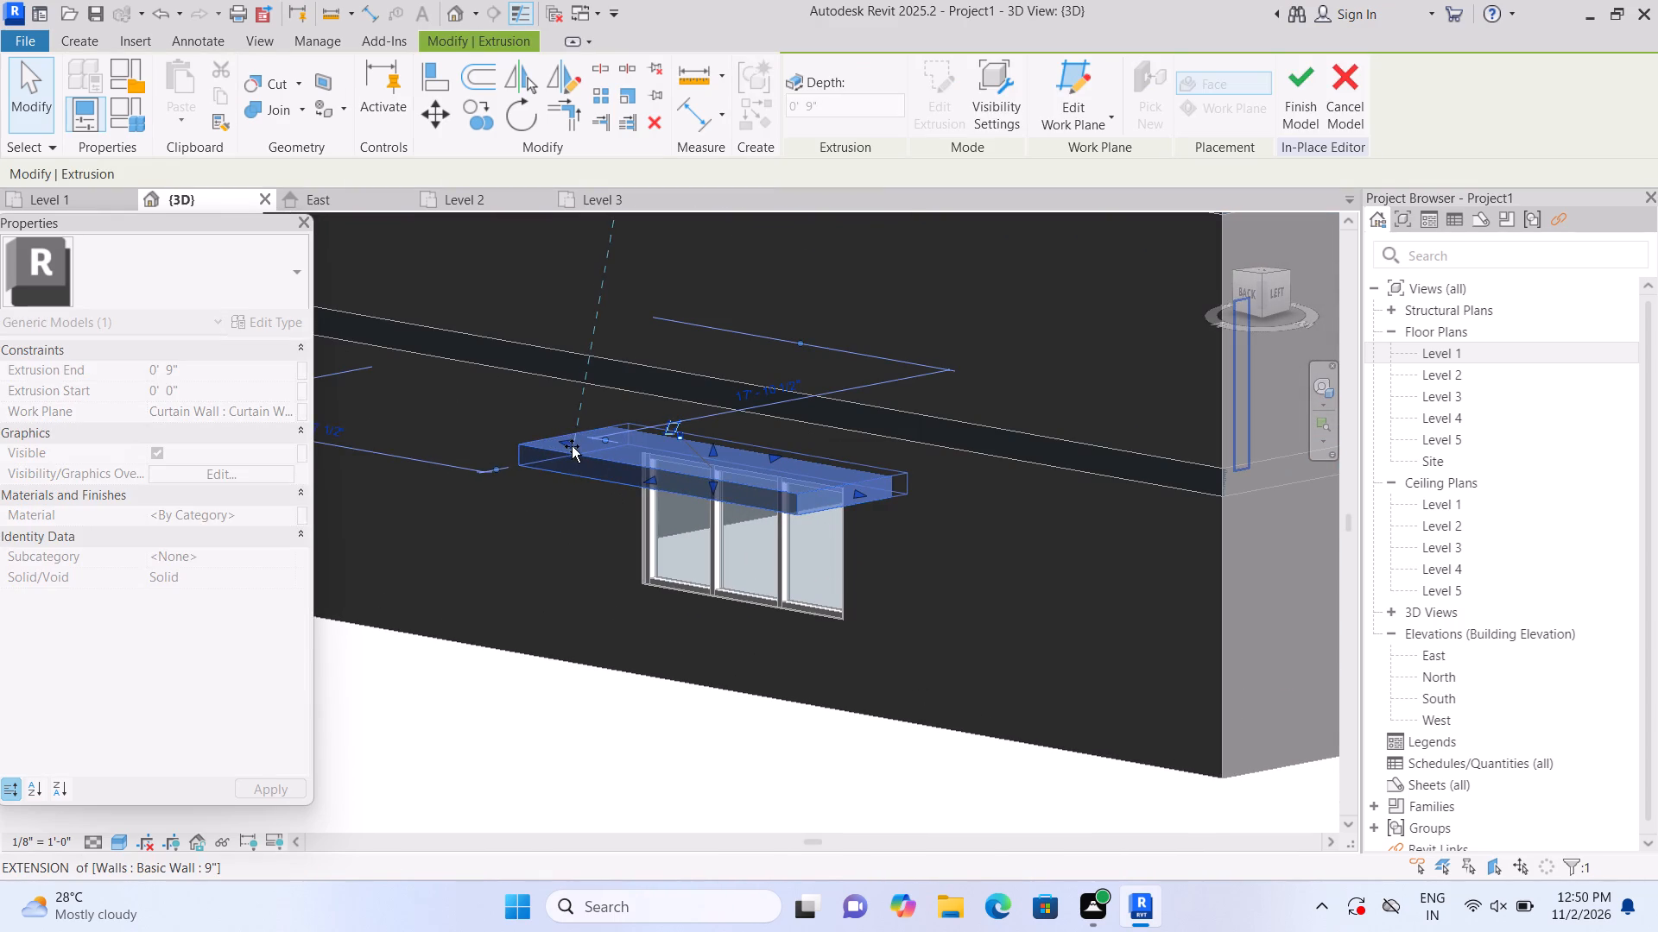
left_click_drag(572, 446, 584, 454)
left_click(592, 765)
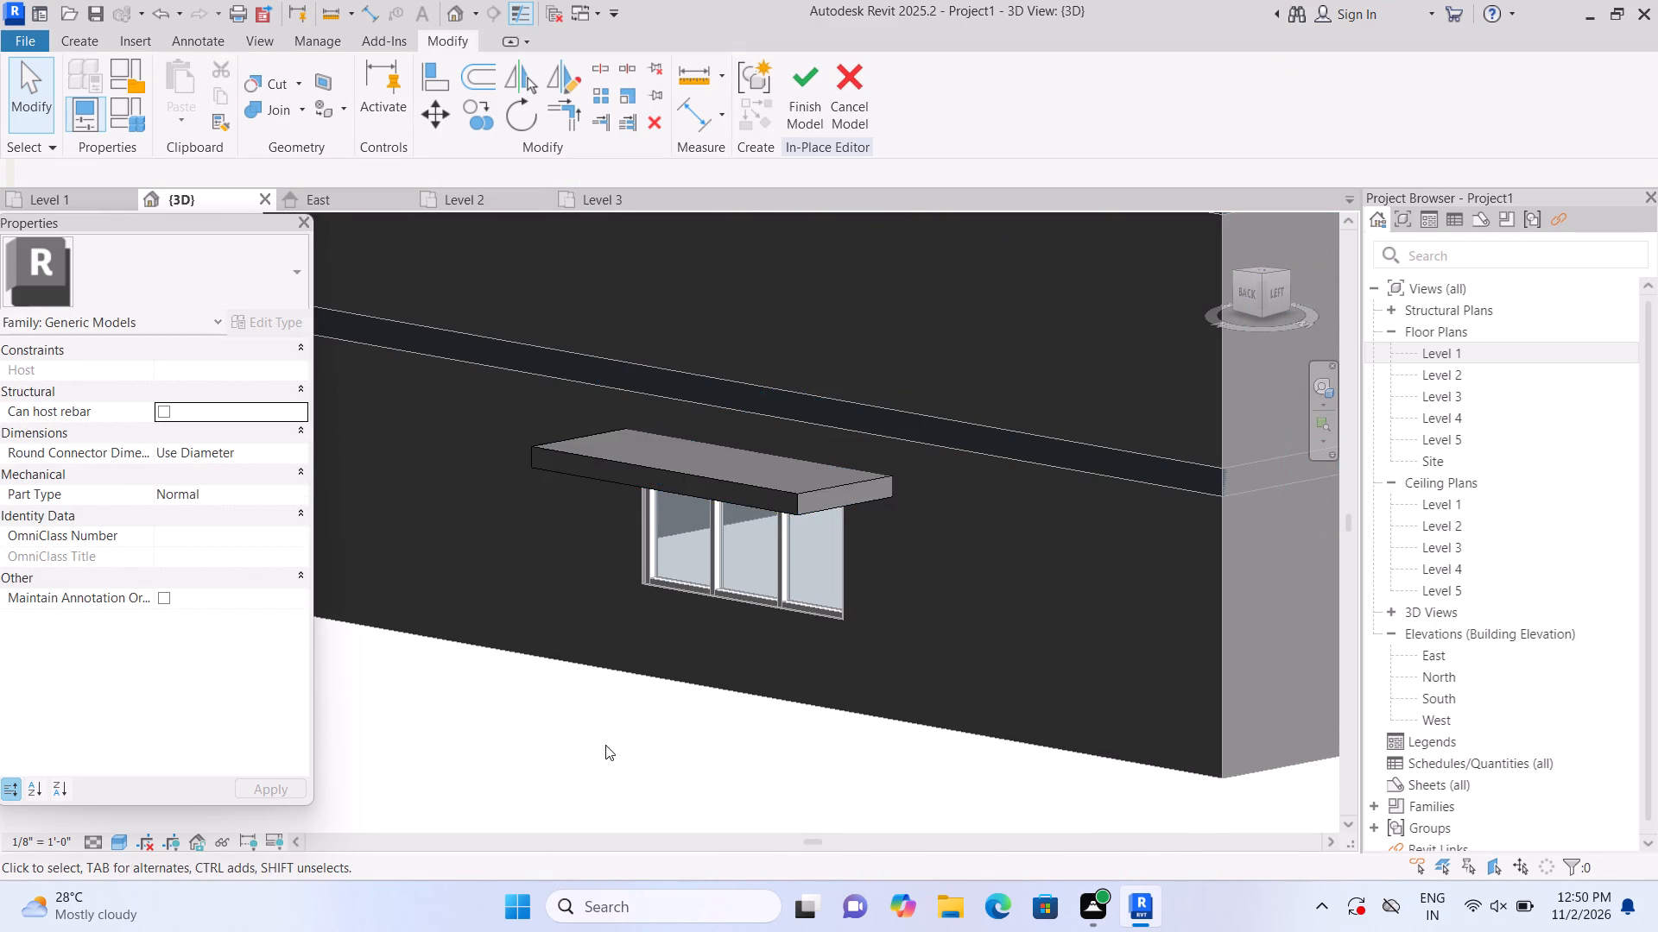
Examine the house's west facade and its Level 1 curtain wall openings.
scroll(605, 745, "down", 5)
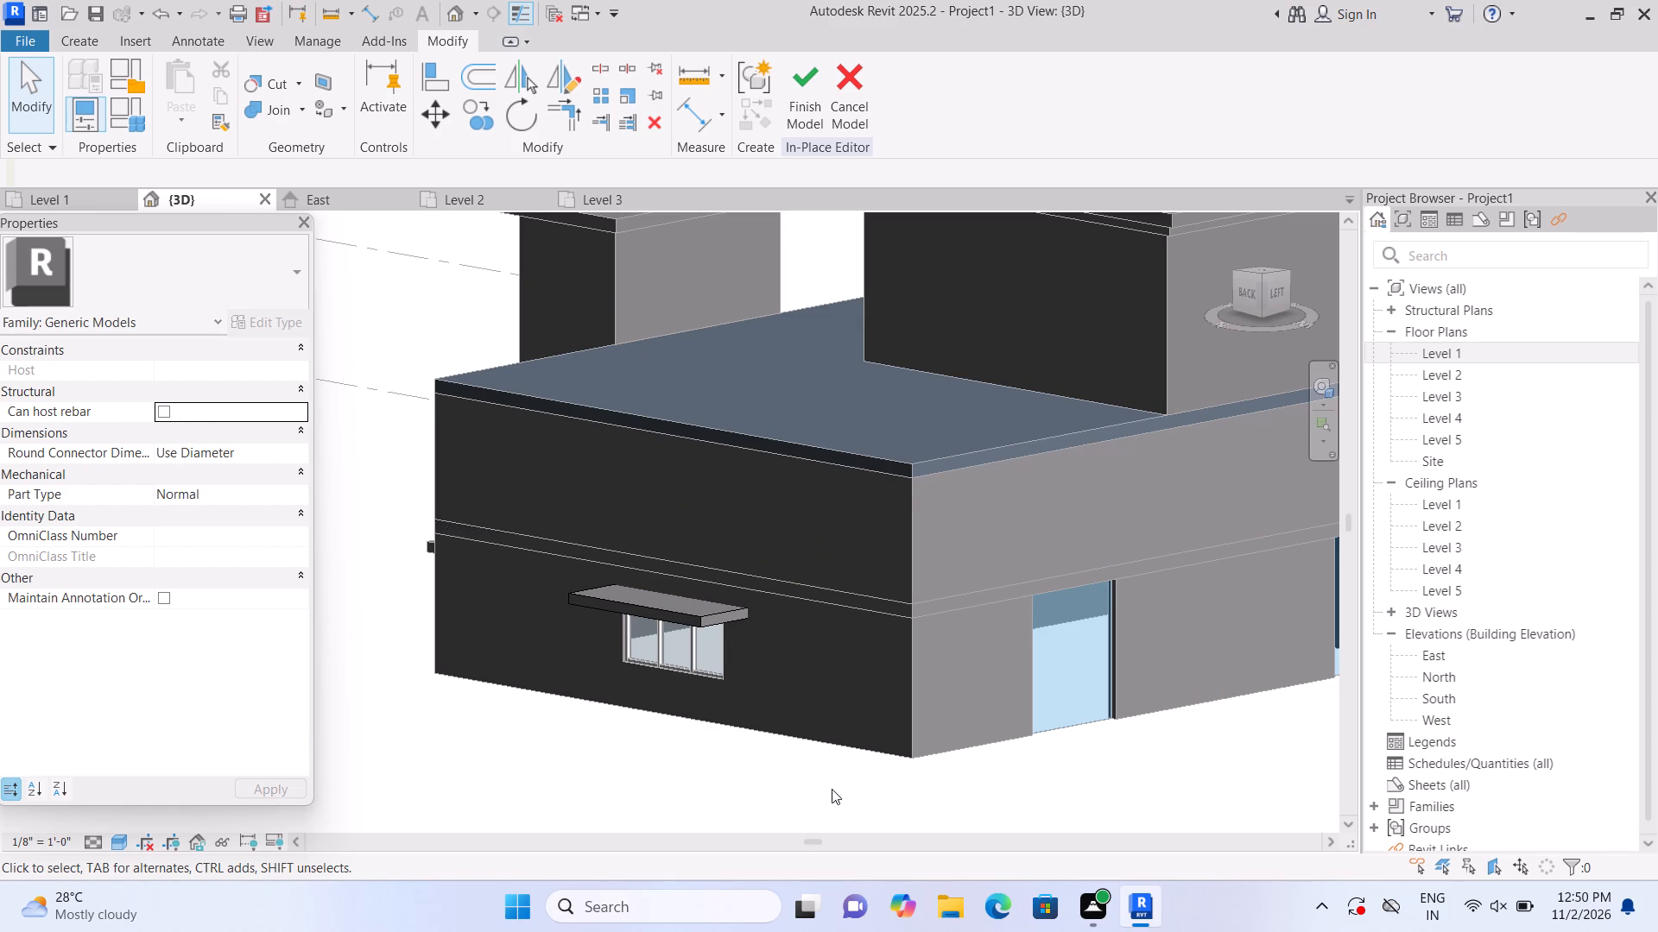
middle_click_drag(832, 789, 685, 755)
middle_click_drag(771, 764, 718, 765, "shift")
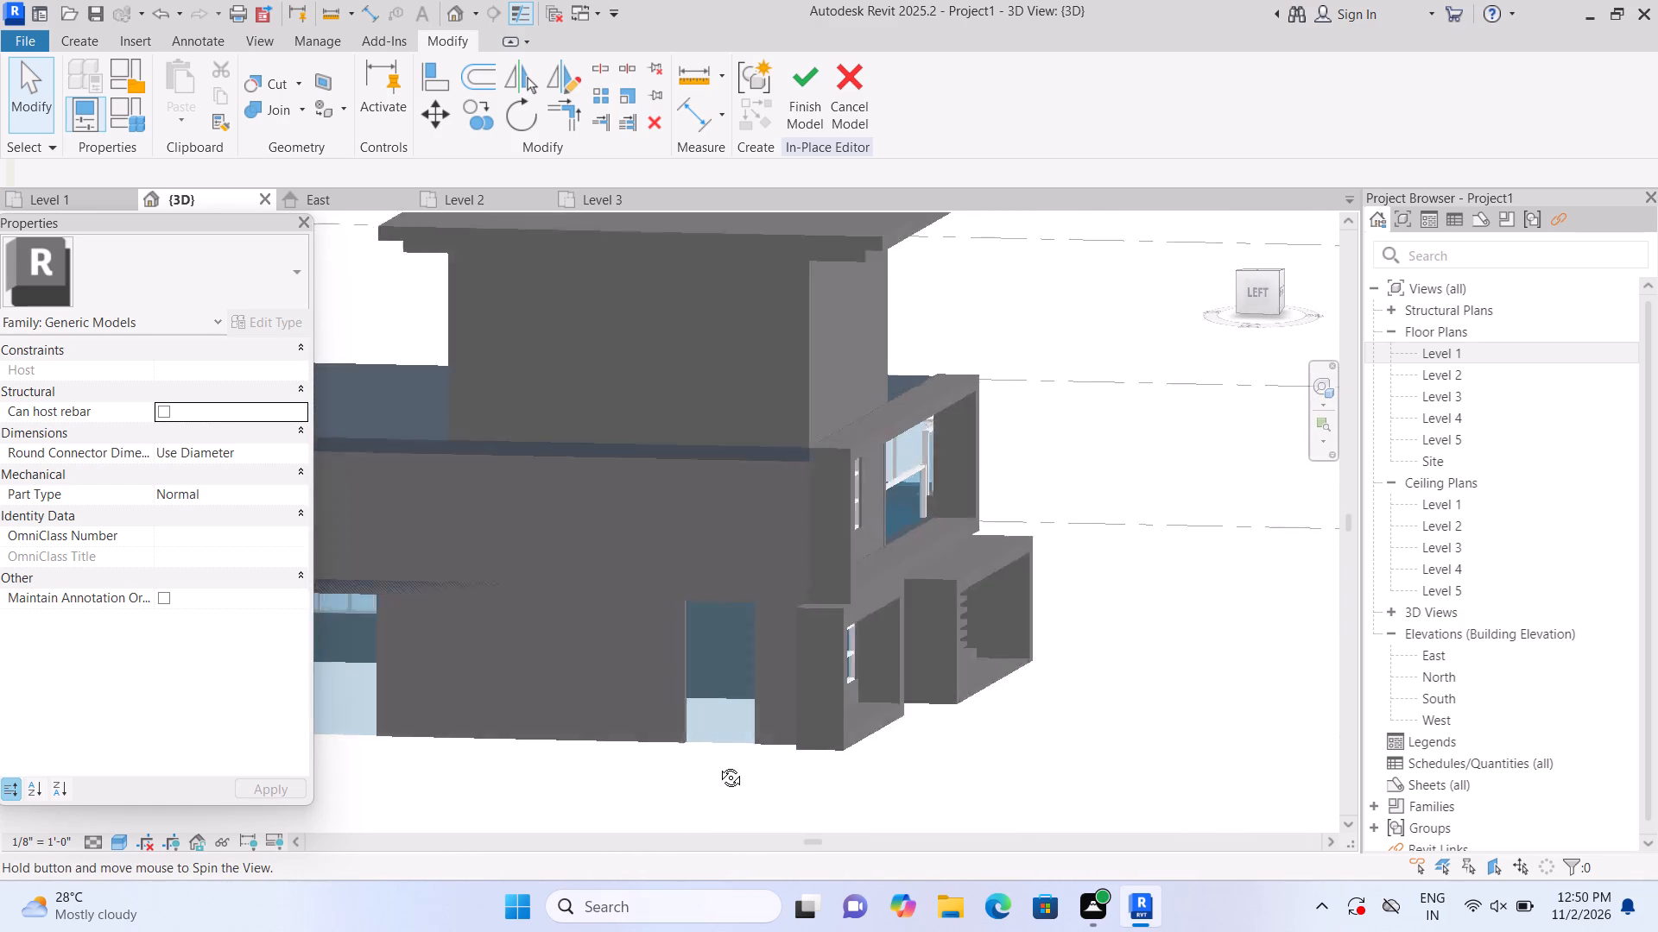
middle_click_drag(718, 765, 672, 766, "shift")
middle_click_drag(707, 770, 947, 751)
middle_click_drag(776, 774, 946, 778)
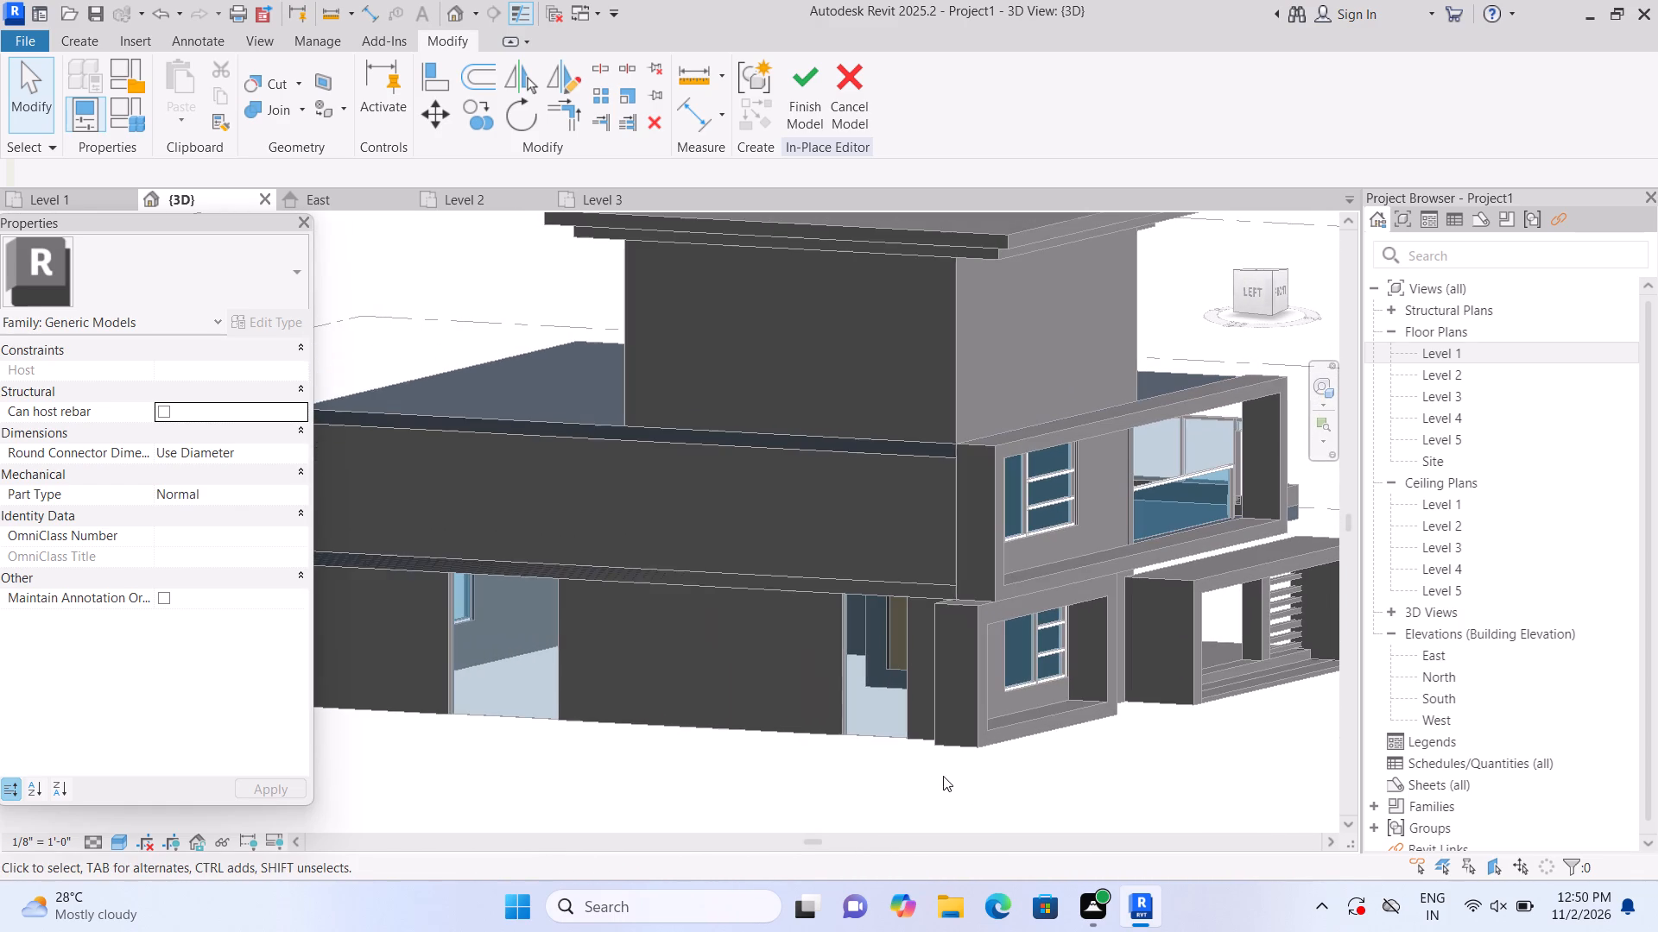
scroll(788, 795, "down", 2)
middle_click_drag(789, 787, 836, 734)
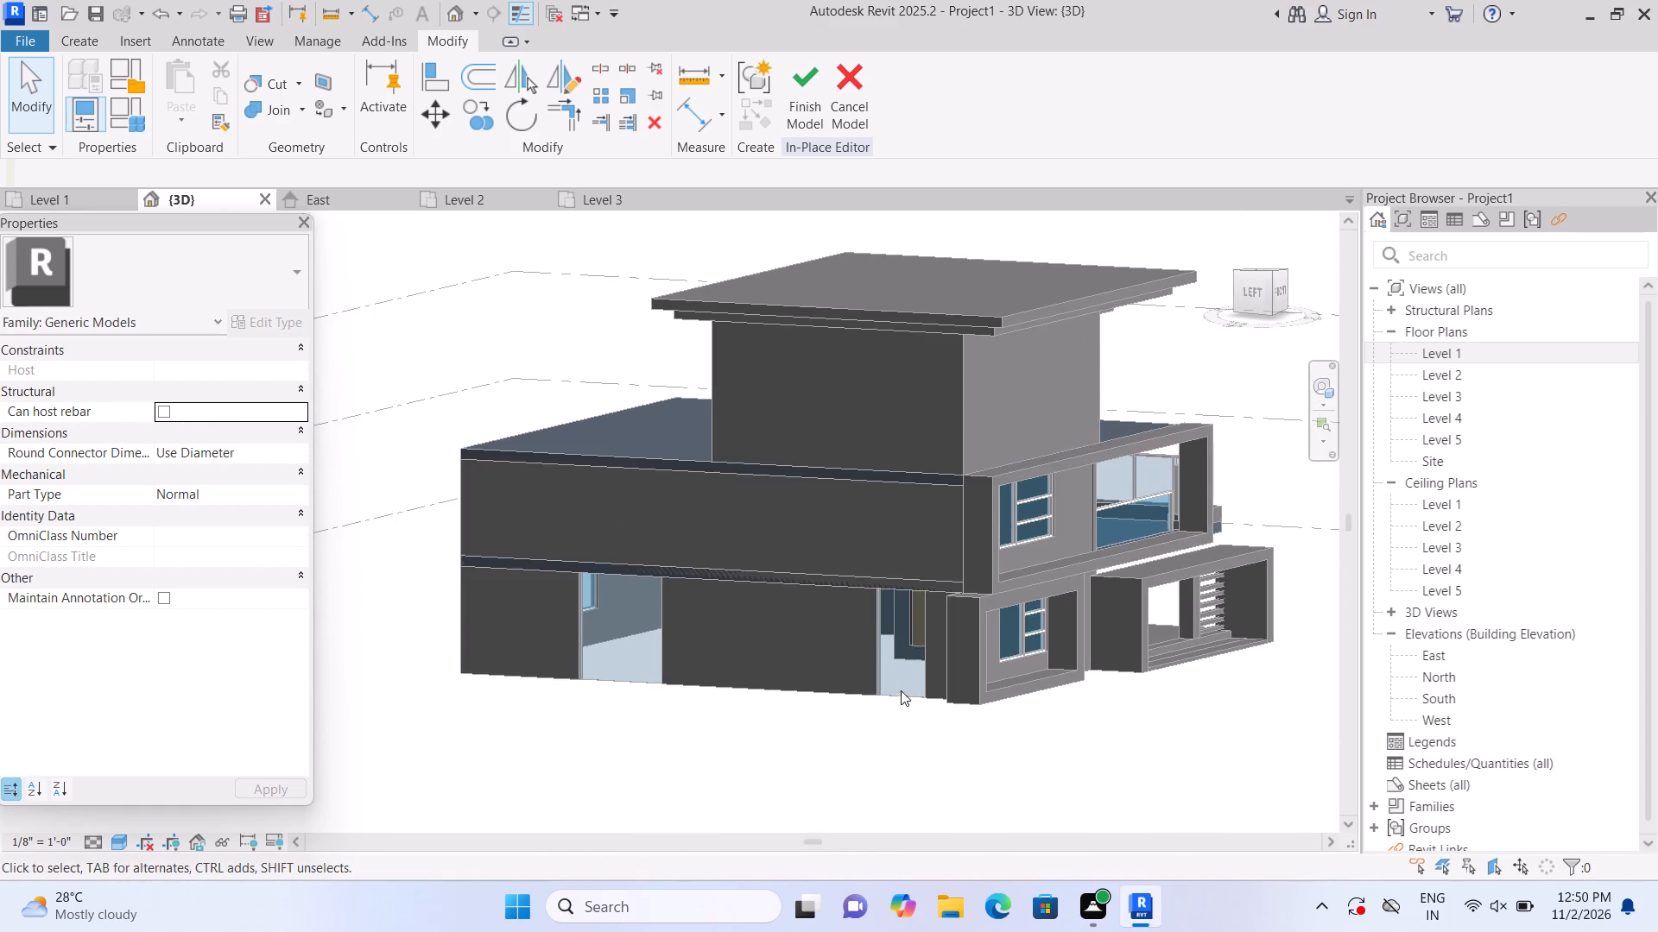
scroll(901, 681, "up", 2)
scroll(895, 568, "up", 1)
scroll(902, 642, "down", 2)
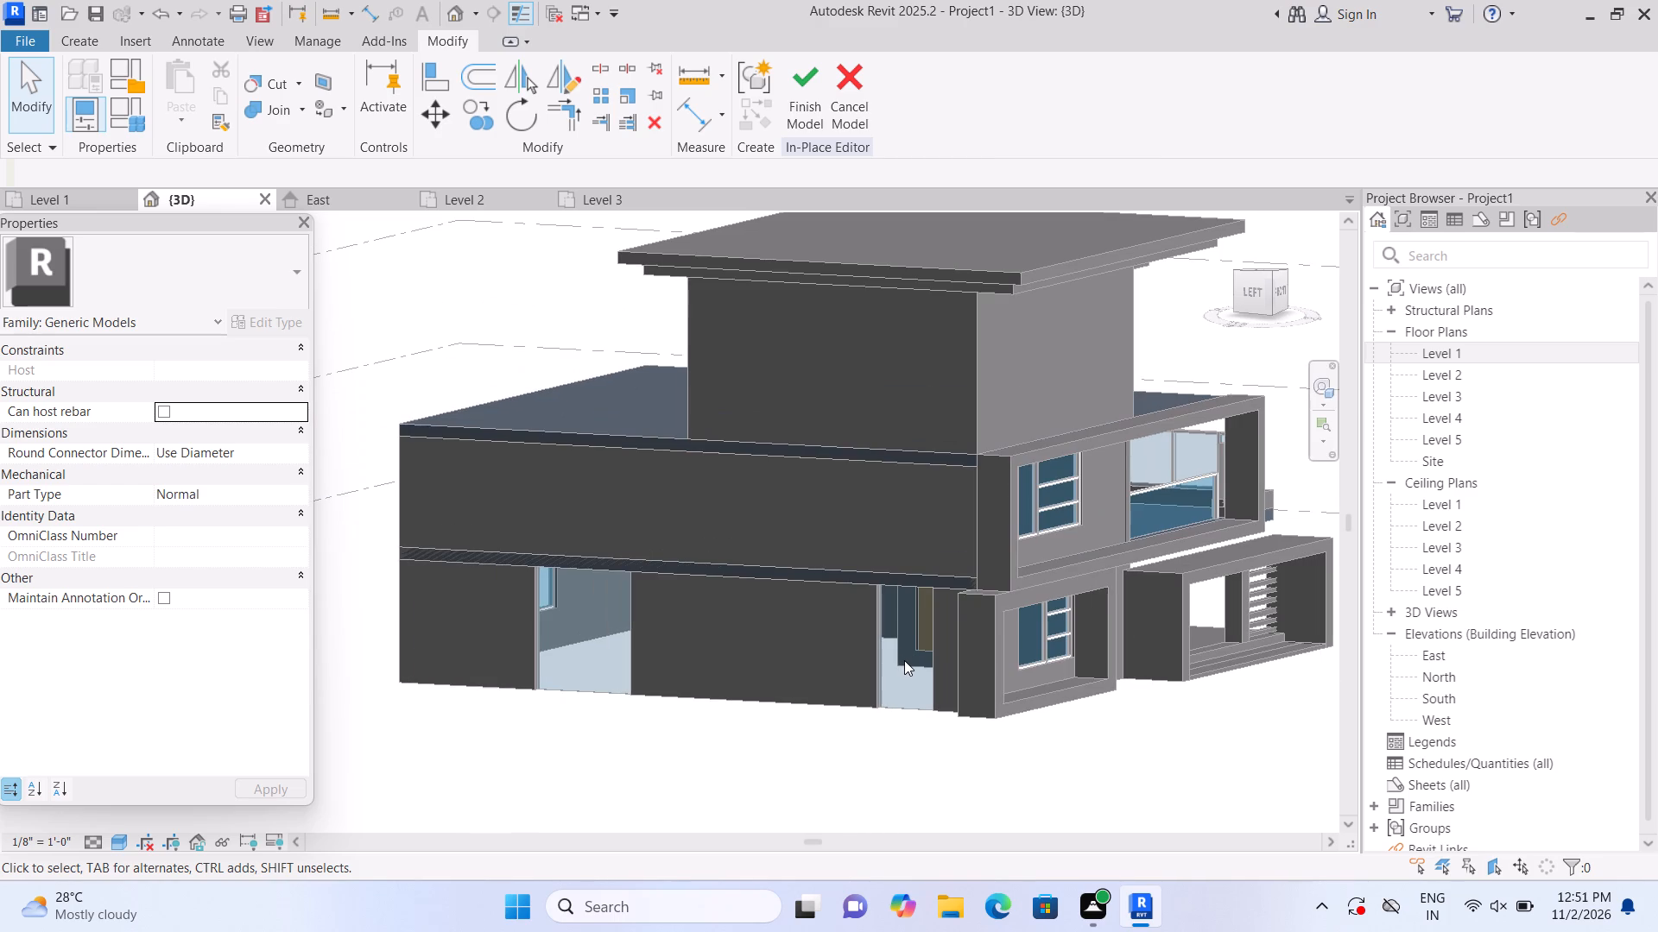
scroll(908, 660, "up", 6)
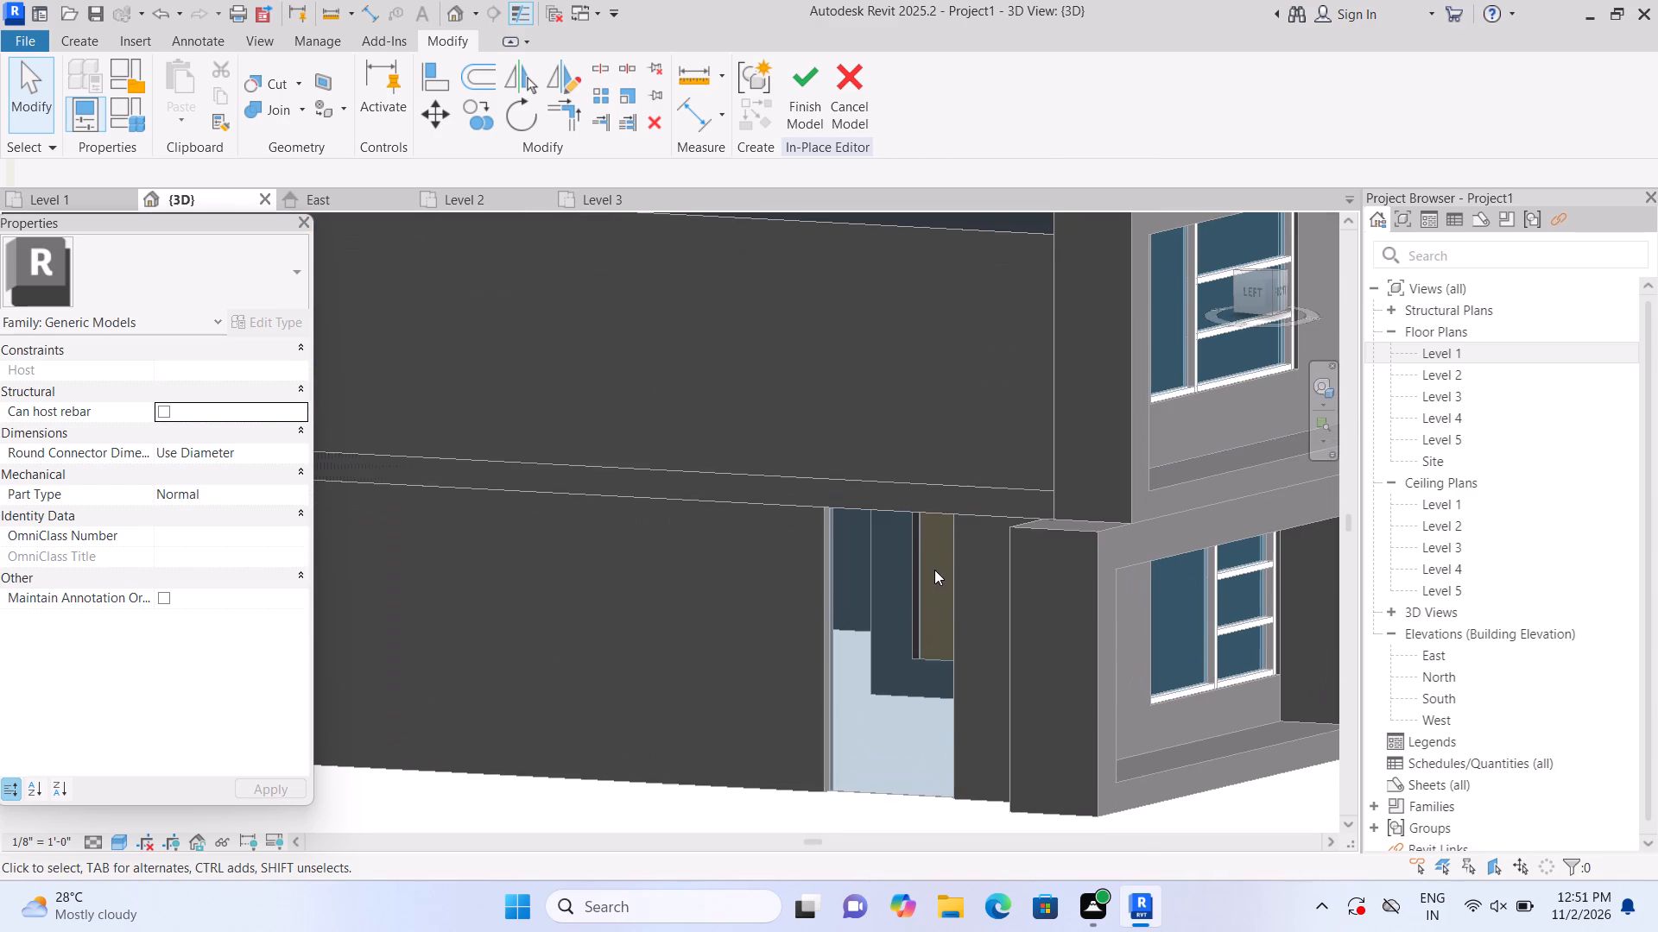
Finish the in-place model of the projecting slab above the north window.
left_click(804, 127)
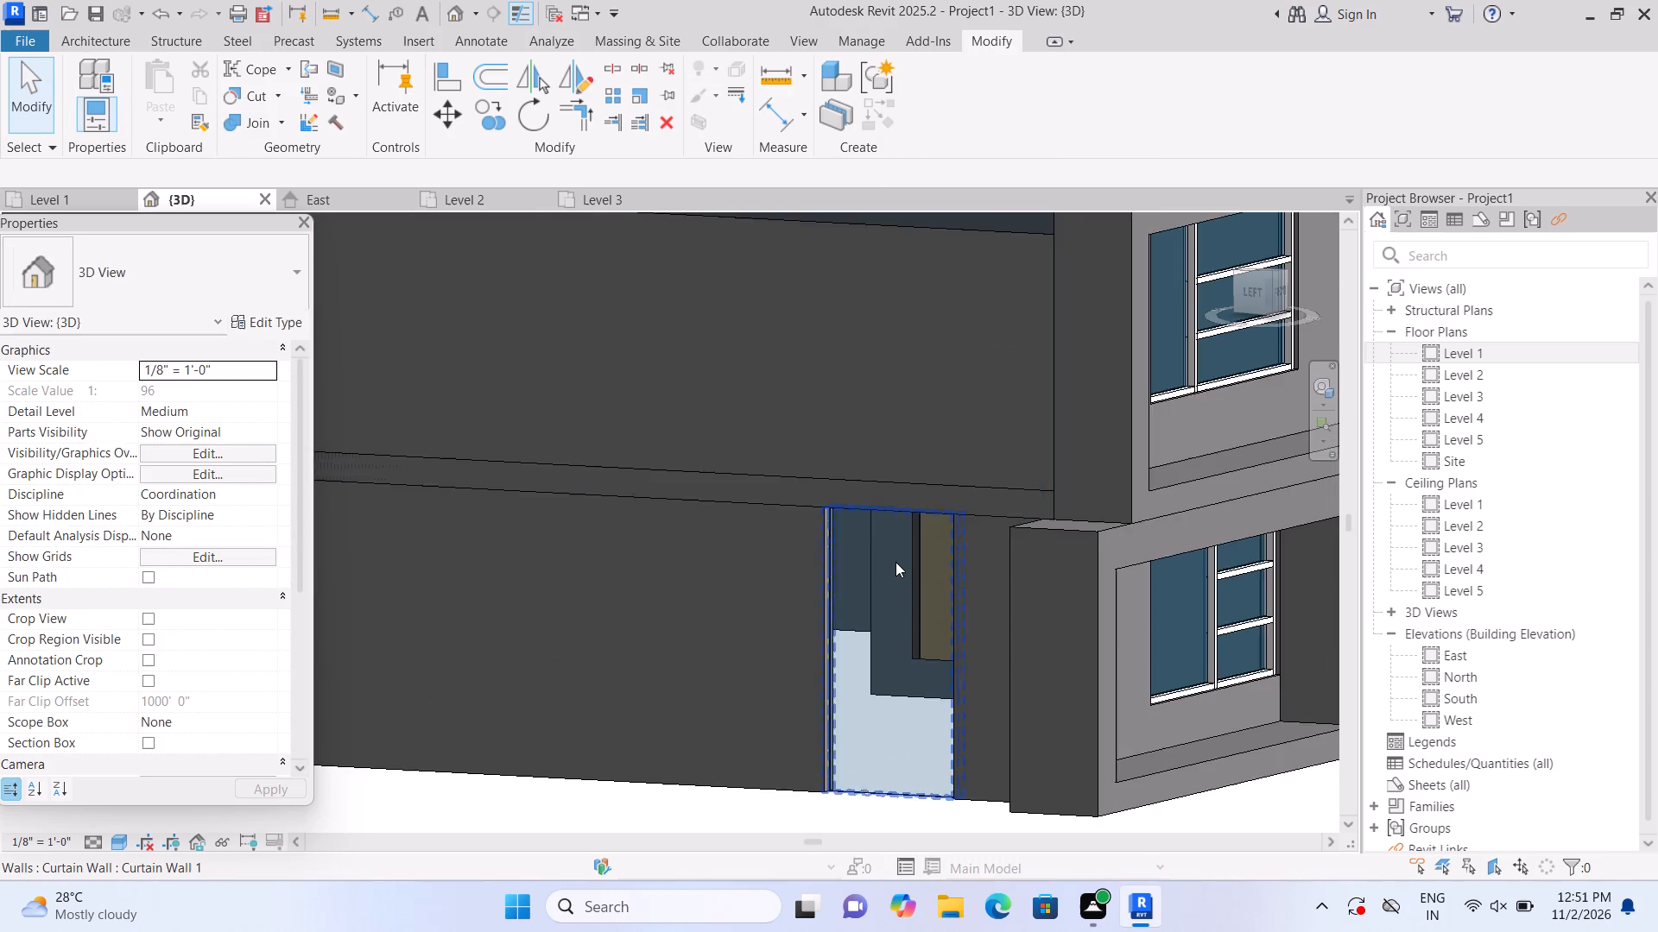
Select the narrow Level 1 curtain wall near the south end of the west facade.
scroll(895, 562, "up", 1)
left_click(902, 565)
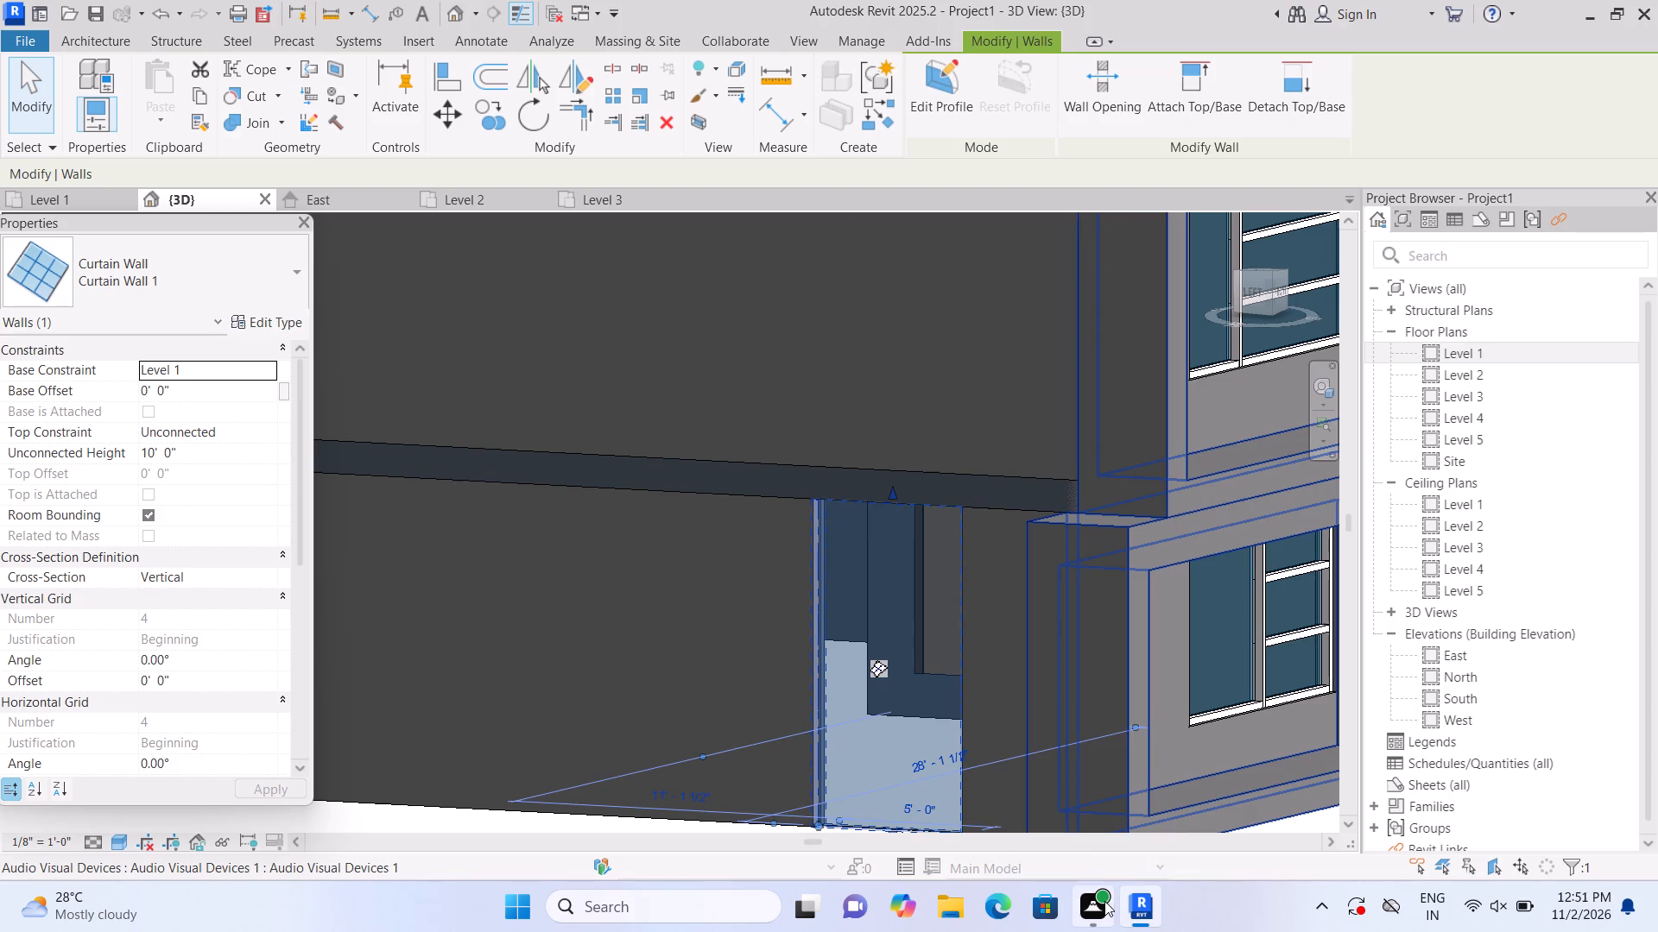
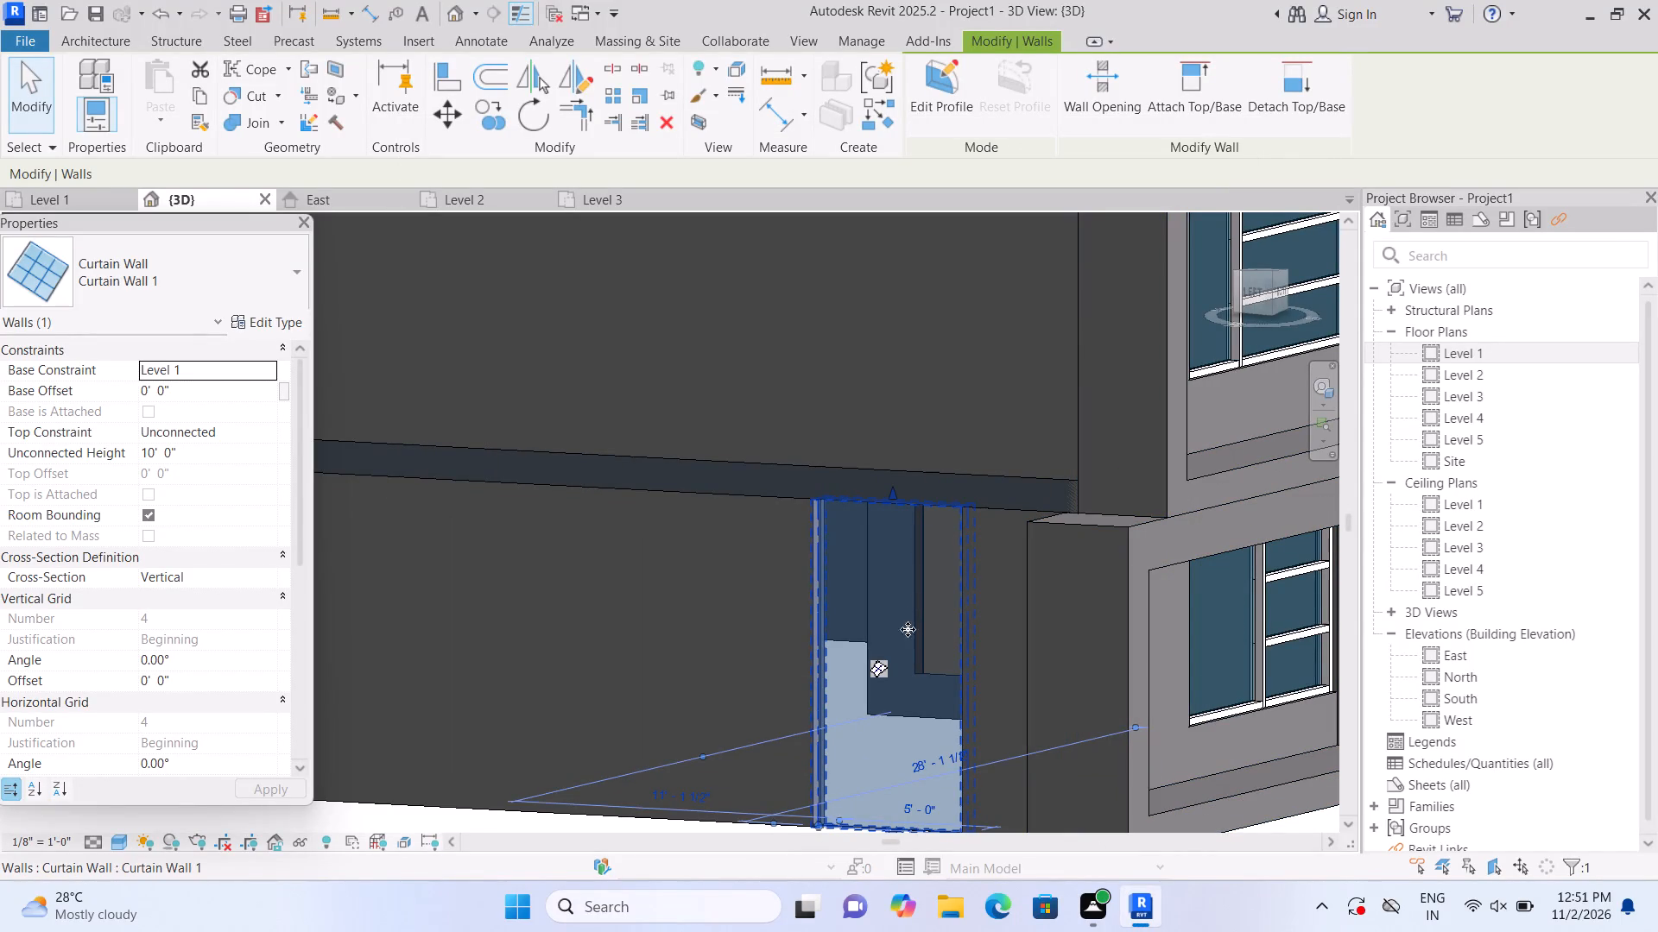
Raise the narrow curtain wall's base to about 4'-0" above Level 1 and lower its top for a height of about 4'-2".
middle_click_drag(894, 726, 894, 631)
left_click_drag(892, 741, 898, 687)
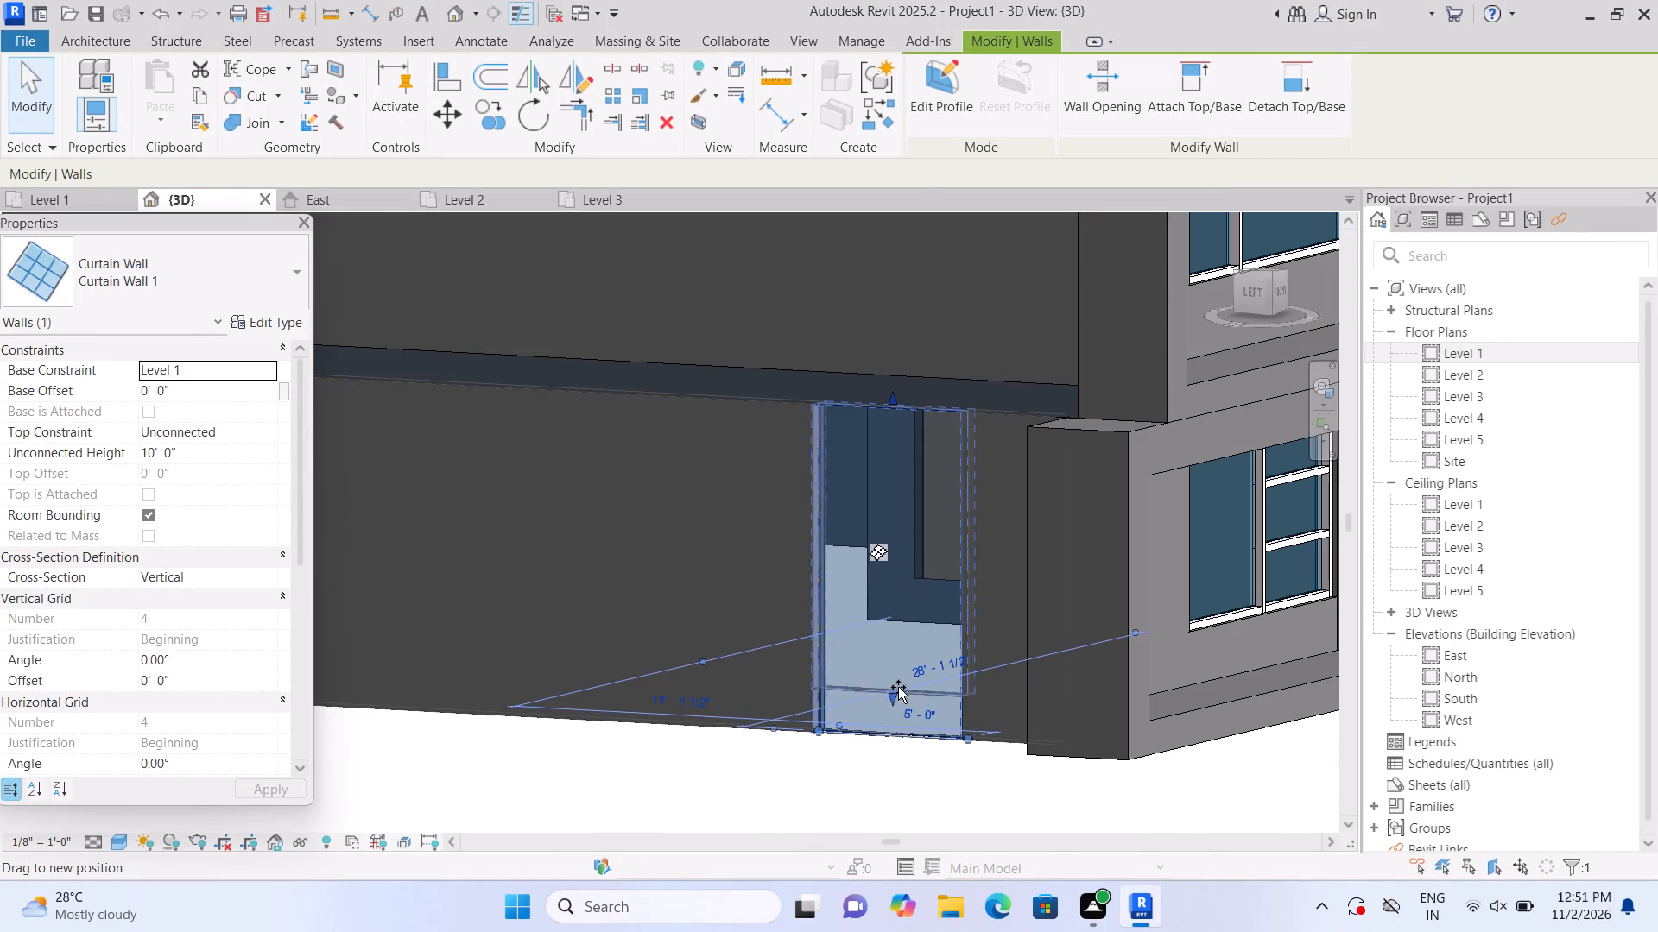
left_click_drag(898, 687, 920, 603)
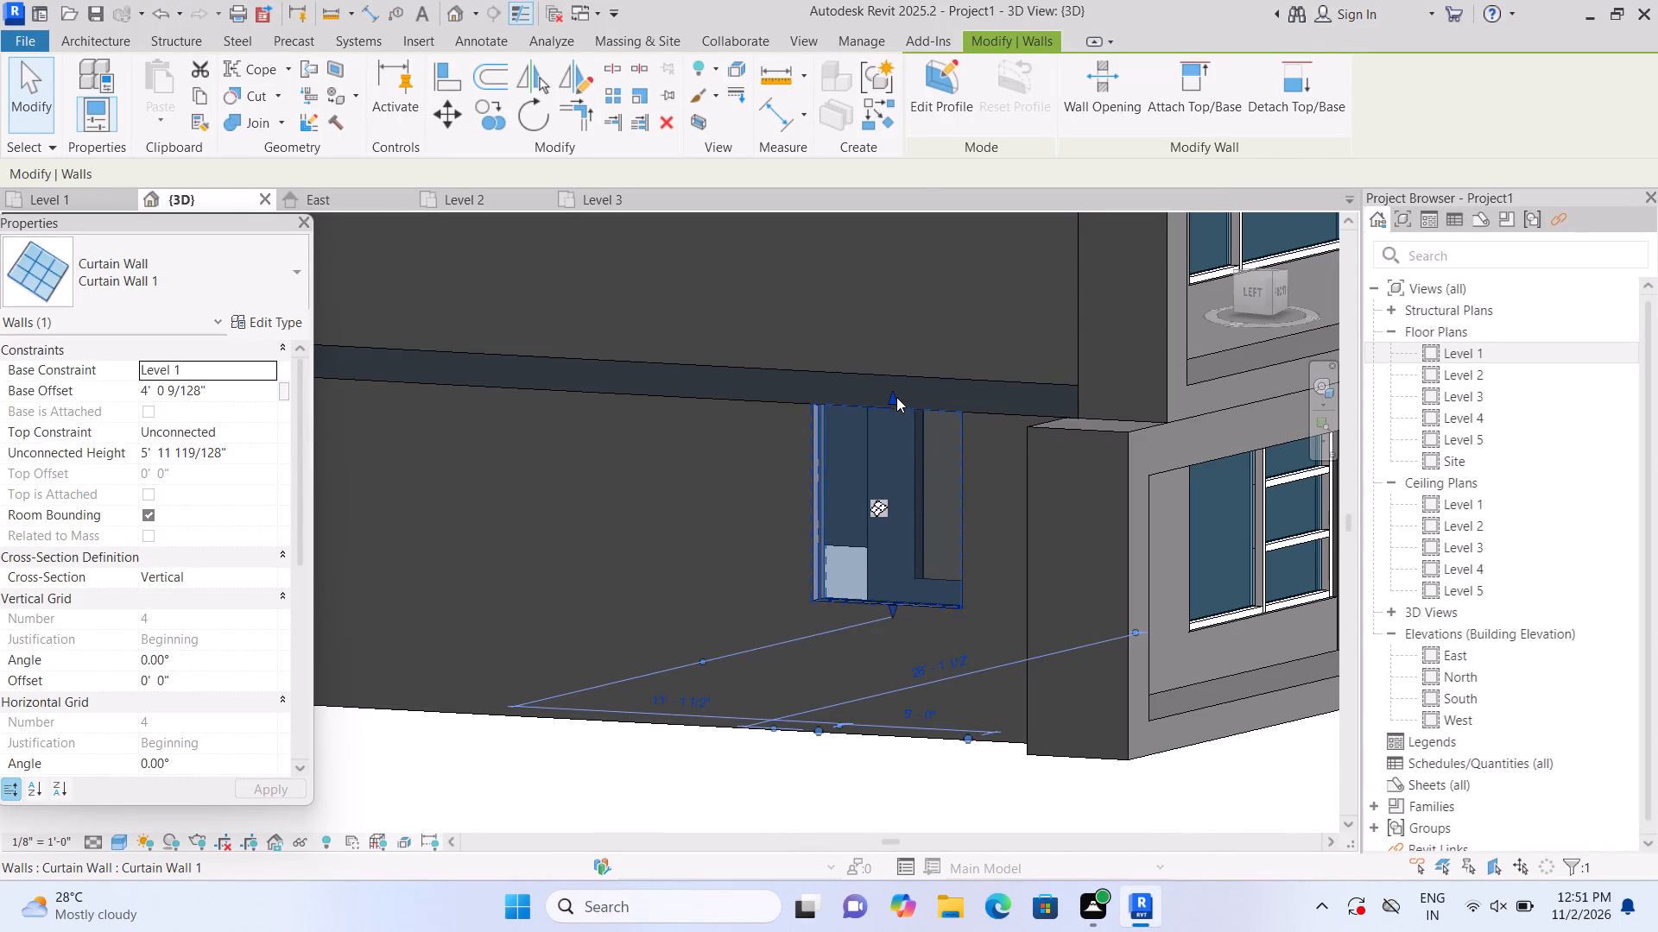
left_click_drag(893, 394, 894, 468)
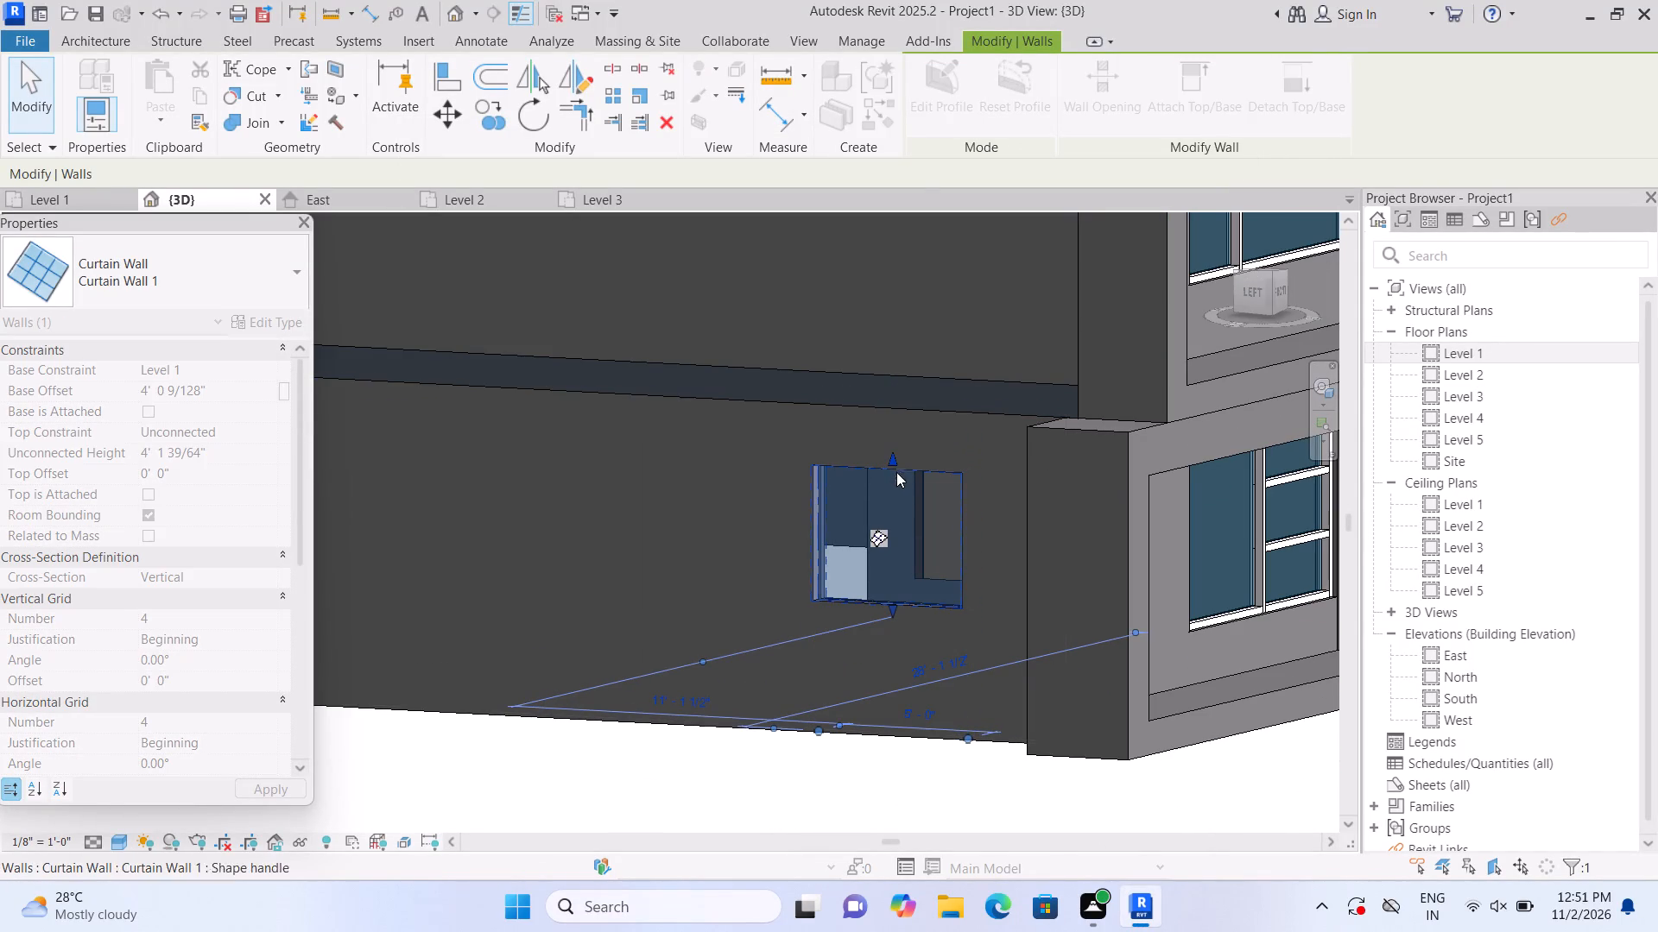
left_click(826, 820)
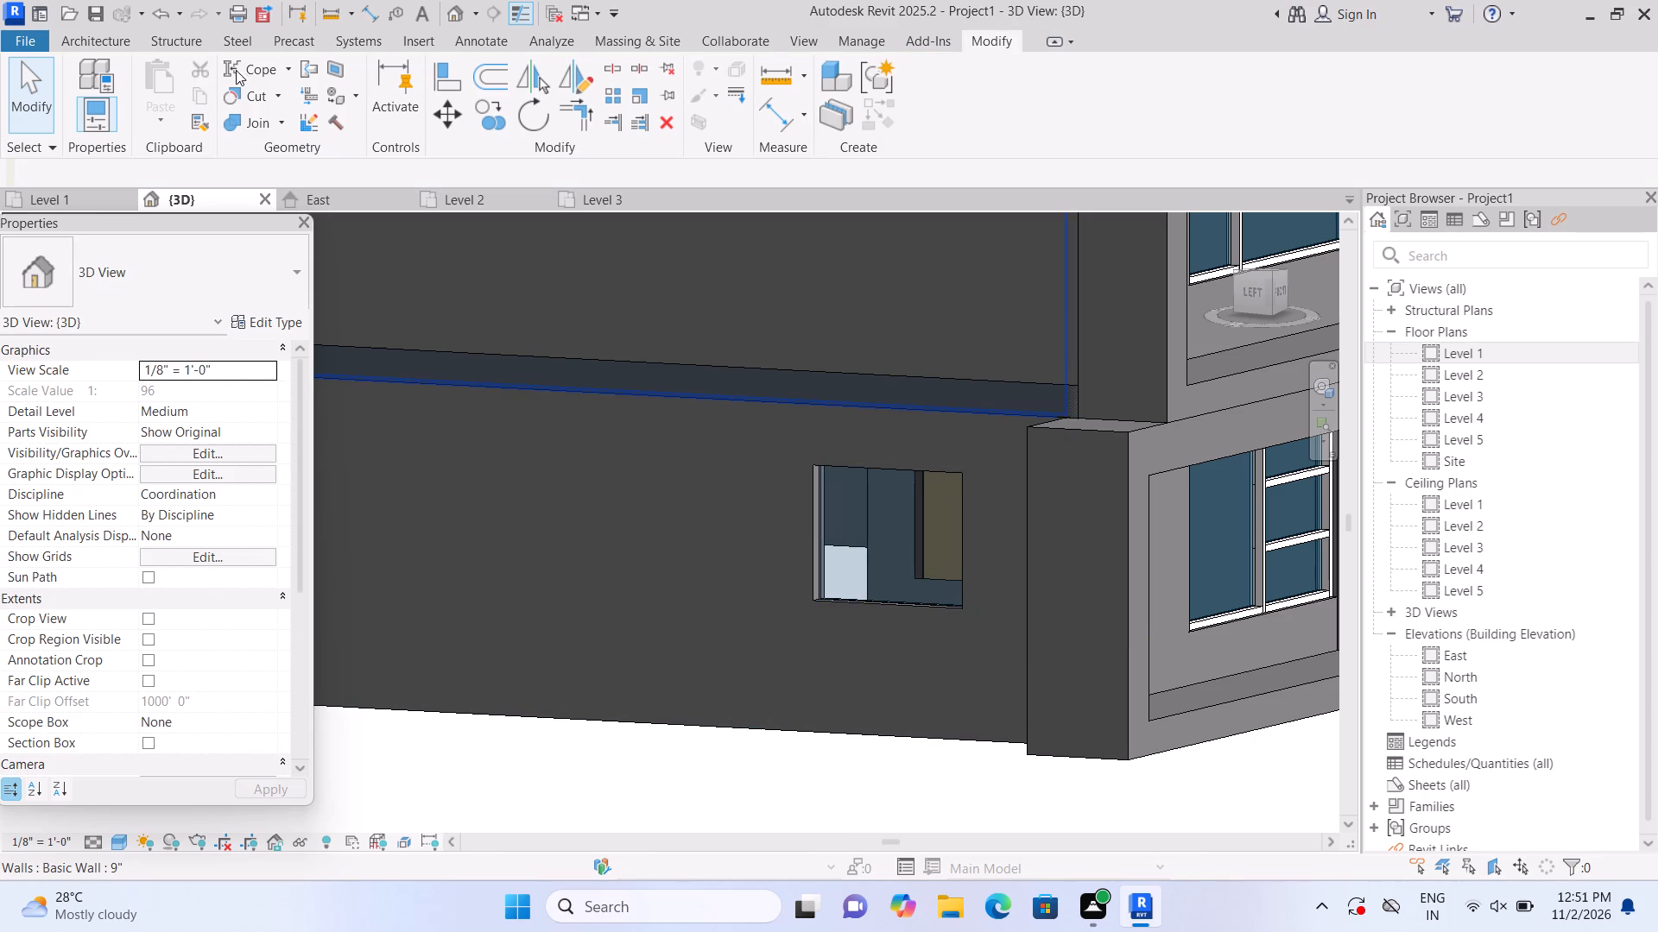
Add one vertical curtain grid line through the middle of the narrow raised window on the west facade.
left_click(132, 42)
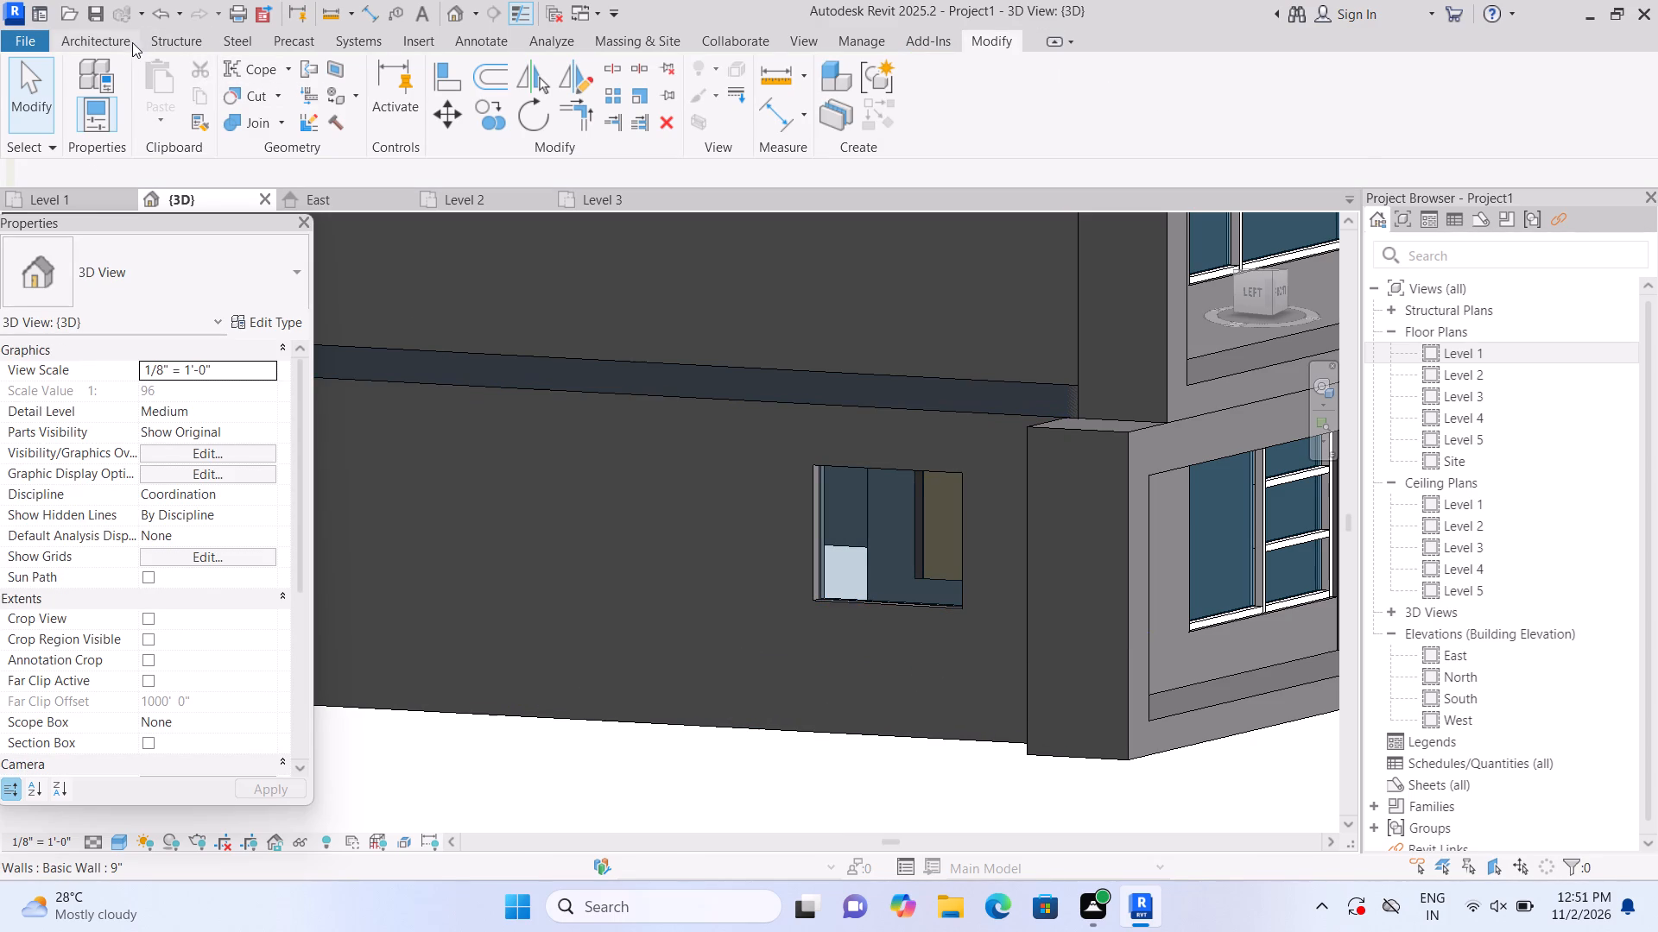
left_click(586, 126)
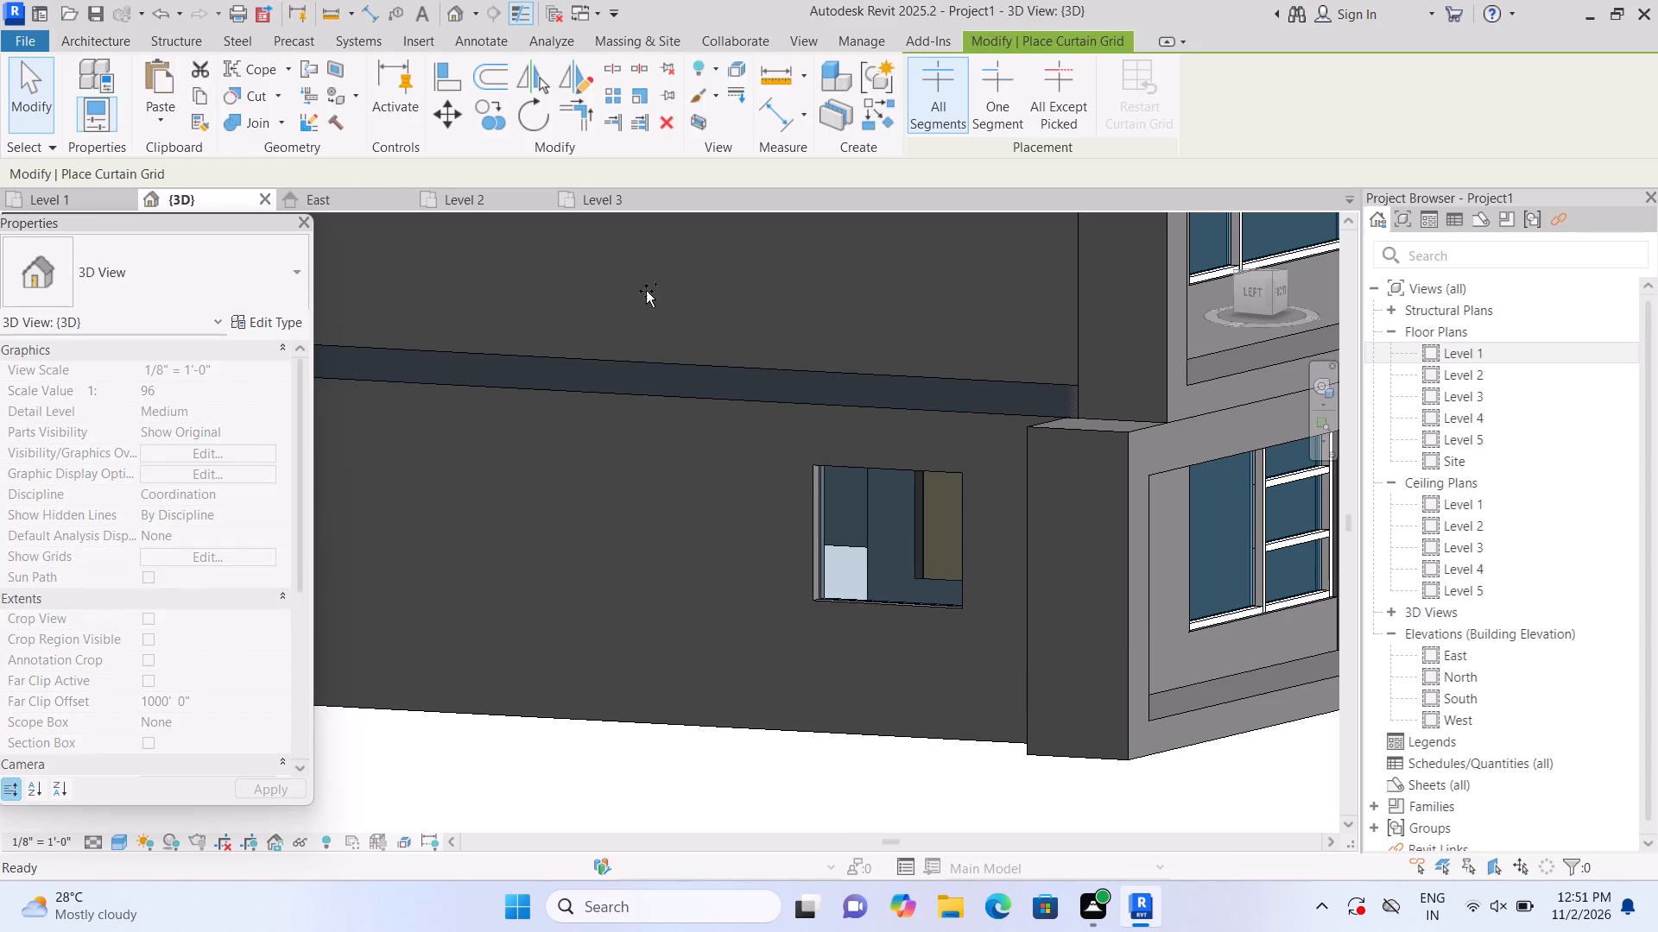
left_click(900, 494)
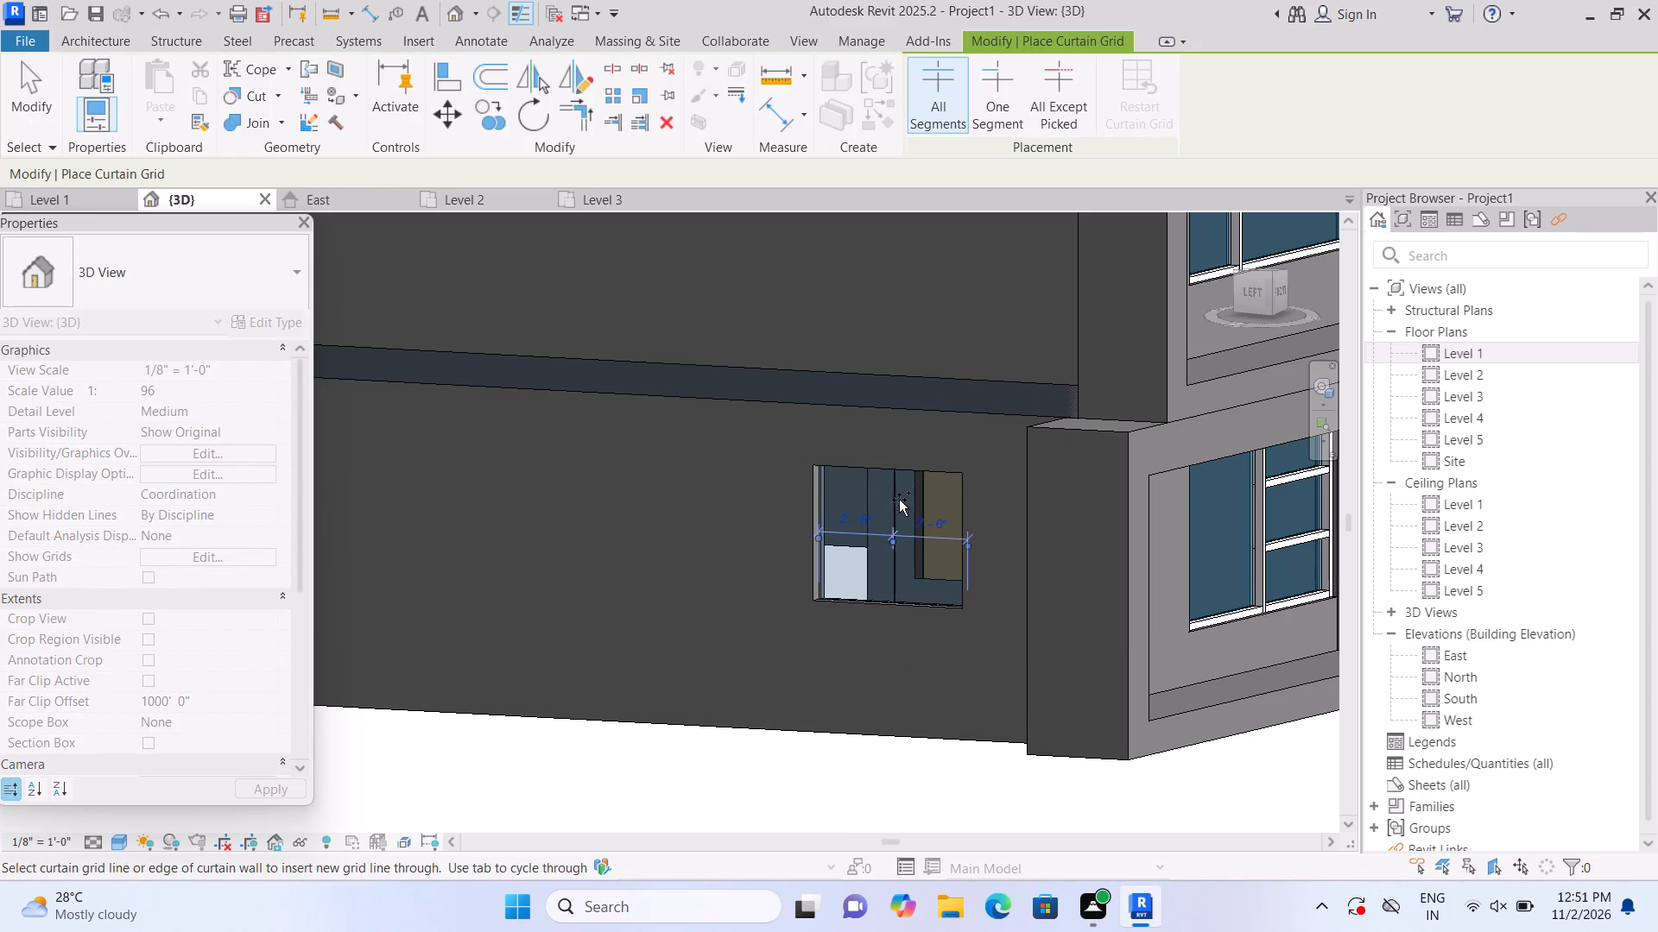
key("Escape")
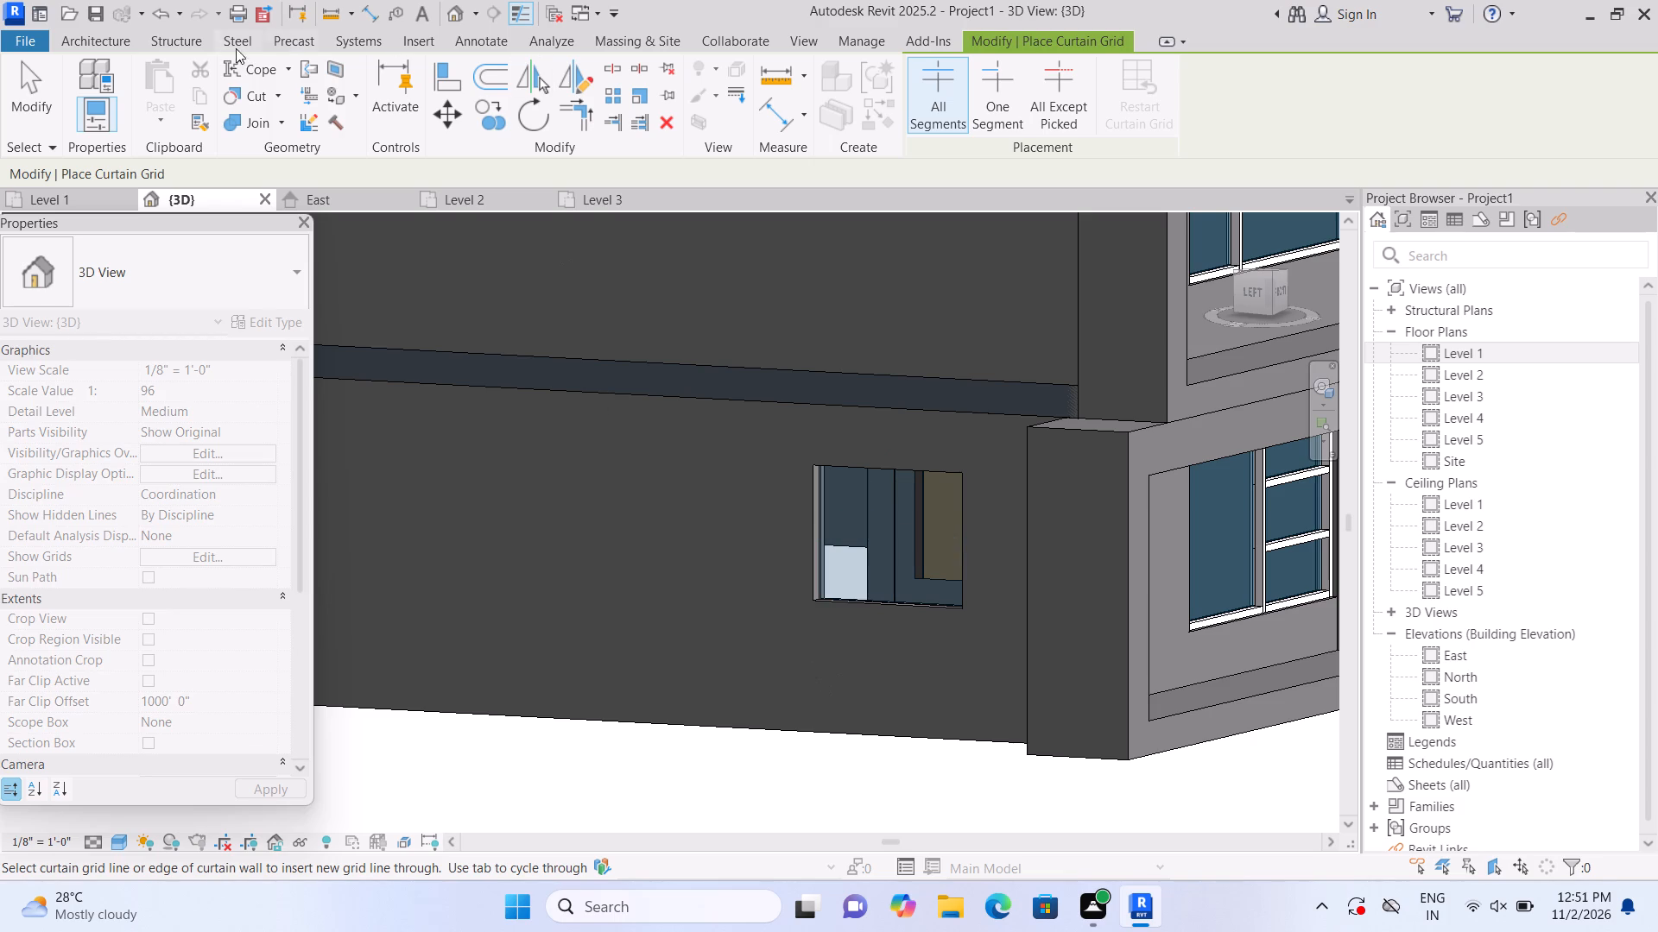
Place 2.5" x 5" rectangular mullions on the narrow window's middle grid line and all four border edges.
left_click(126, 34)
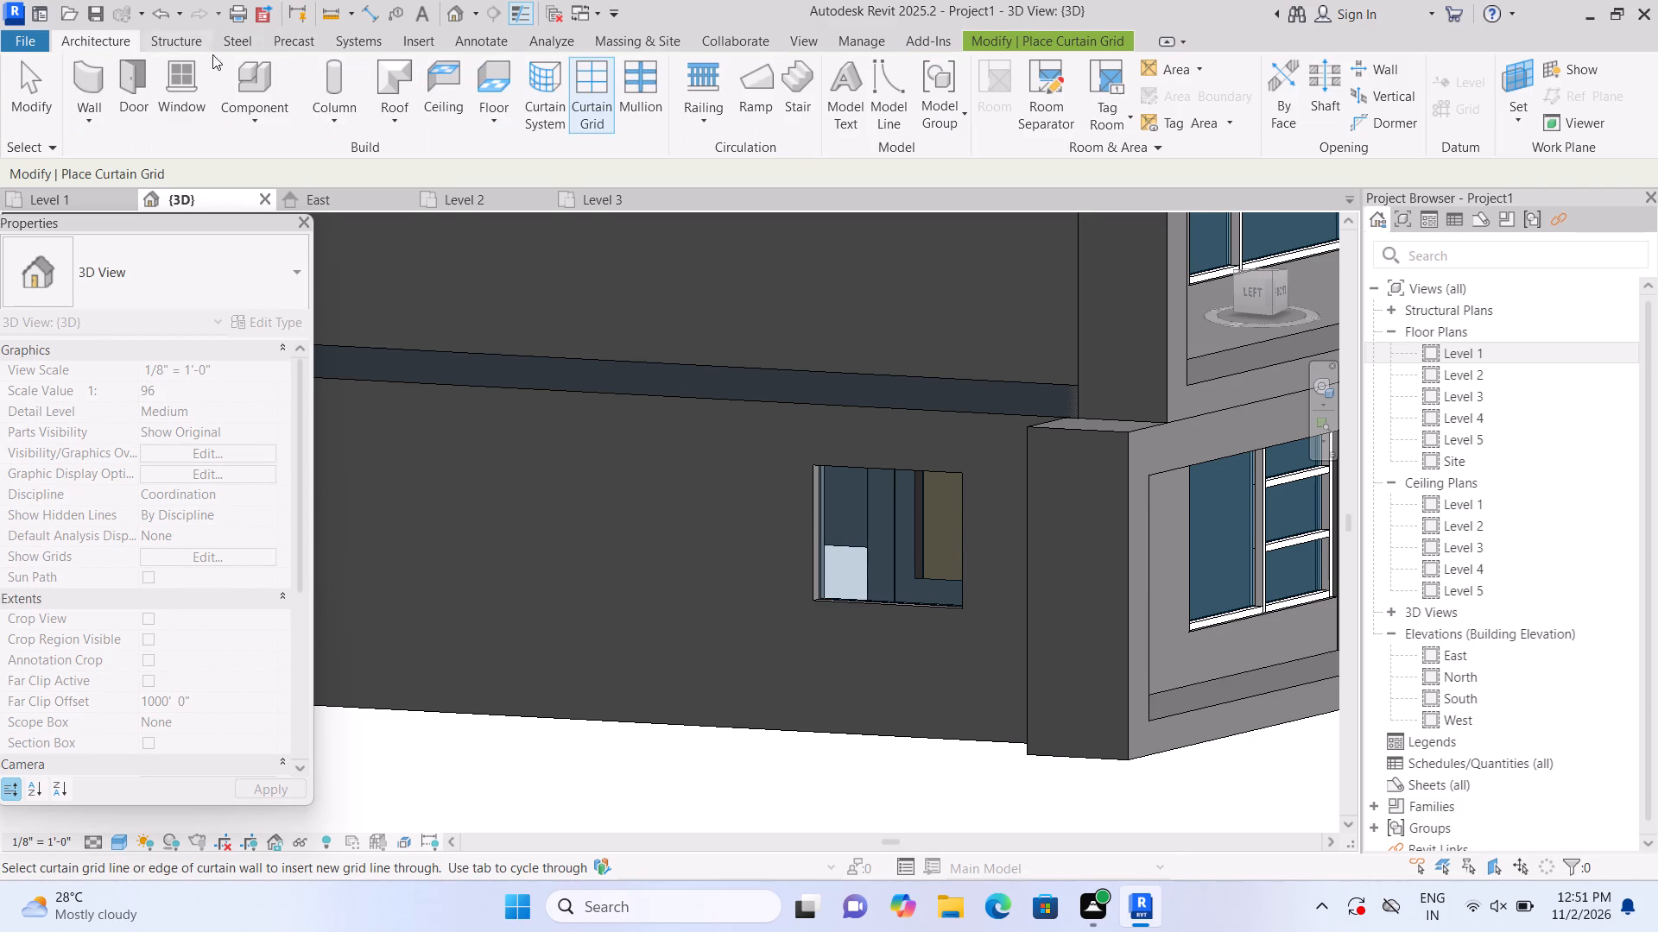
left_click(655, 85)
left_click(907, 538)
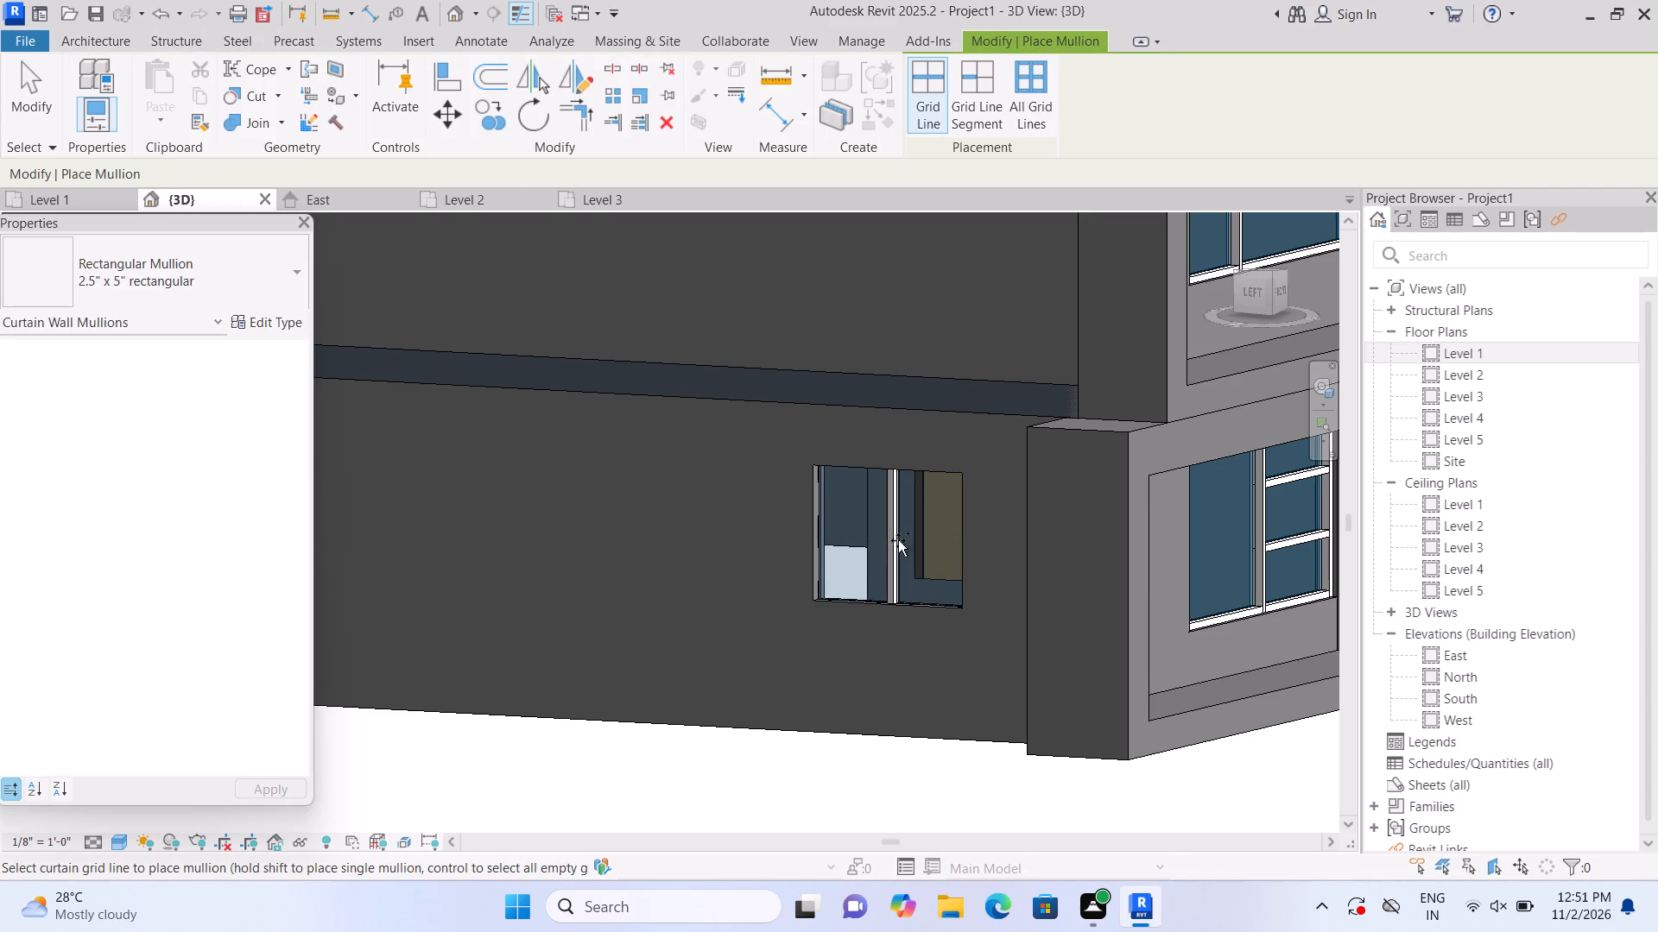
left_click(824, 551)
left_click(853, 476)
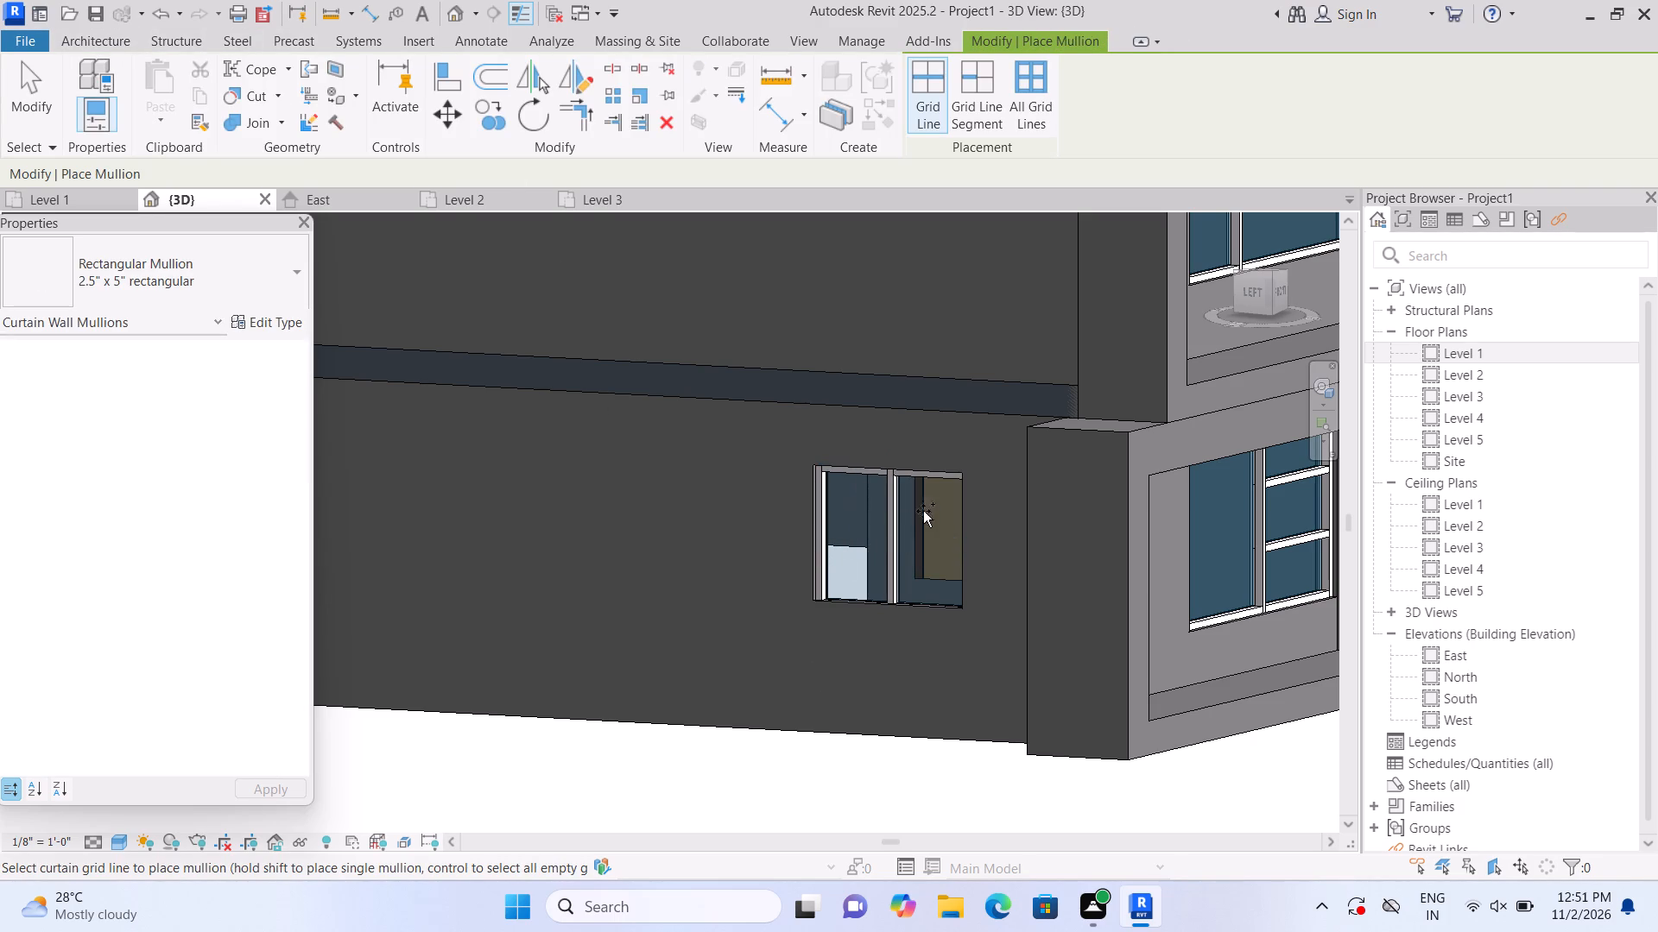
left_click(955, 531)
left_click(920, 603)
Start a new in-place model in the Generic Models category for the slab above the narrow west window.
scroll(920, 605, "down", 2)
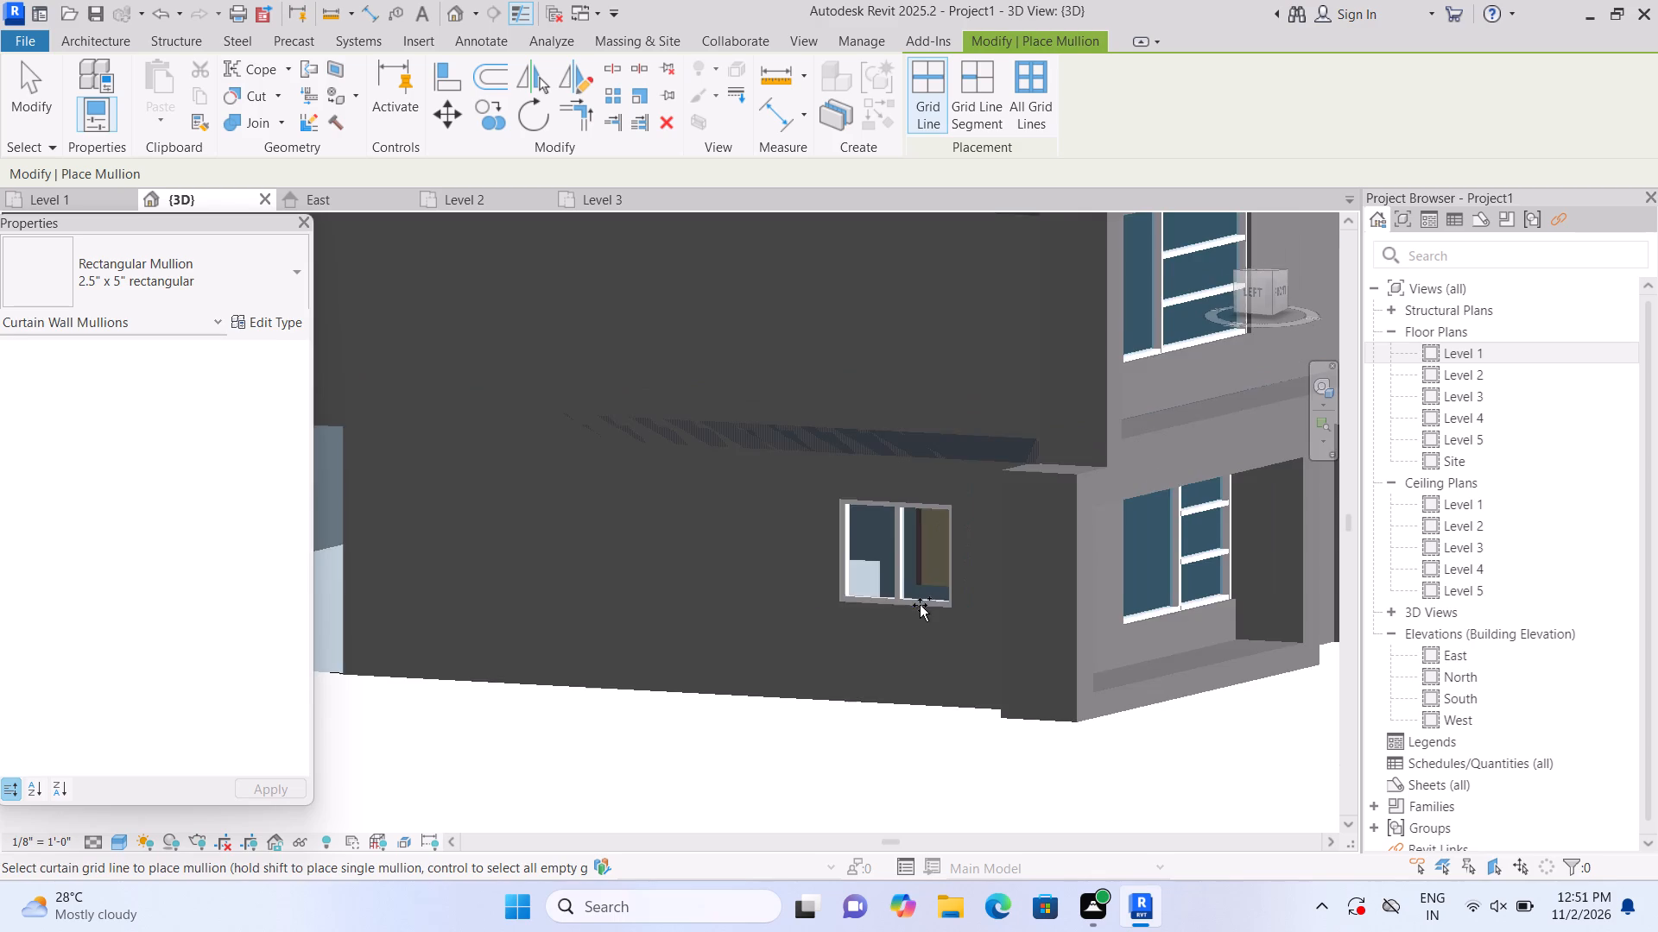
scroll(916, 605, "up", 1)
left_click(113, 44)
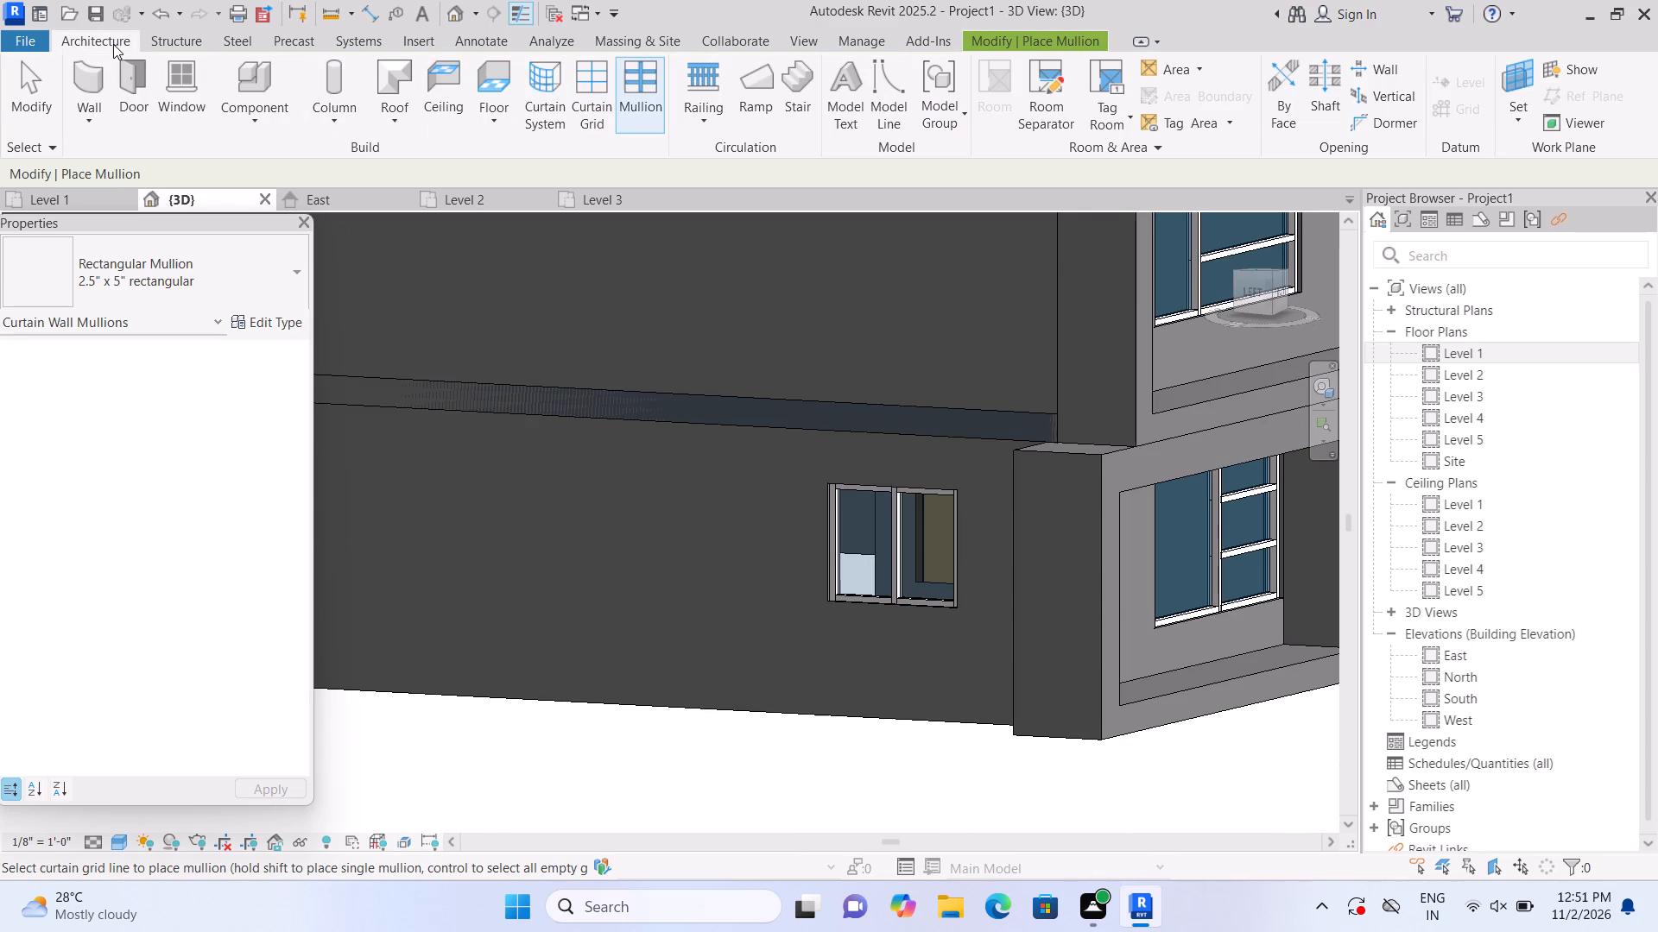
left_click(258, 123)
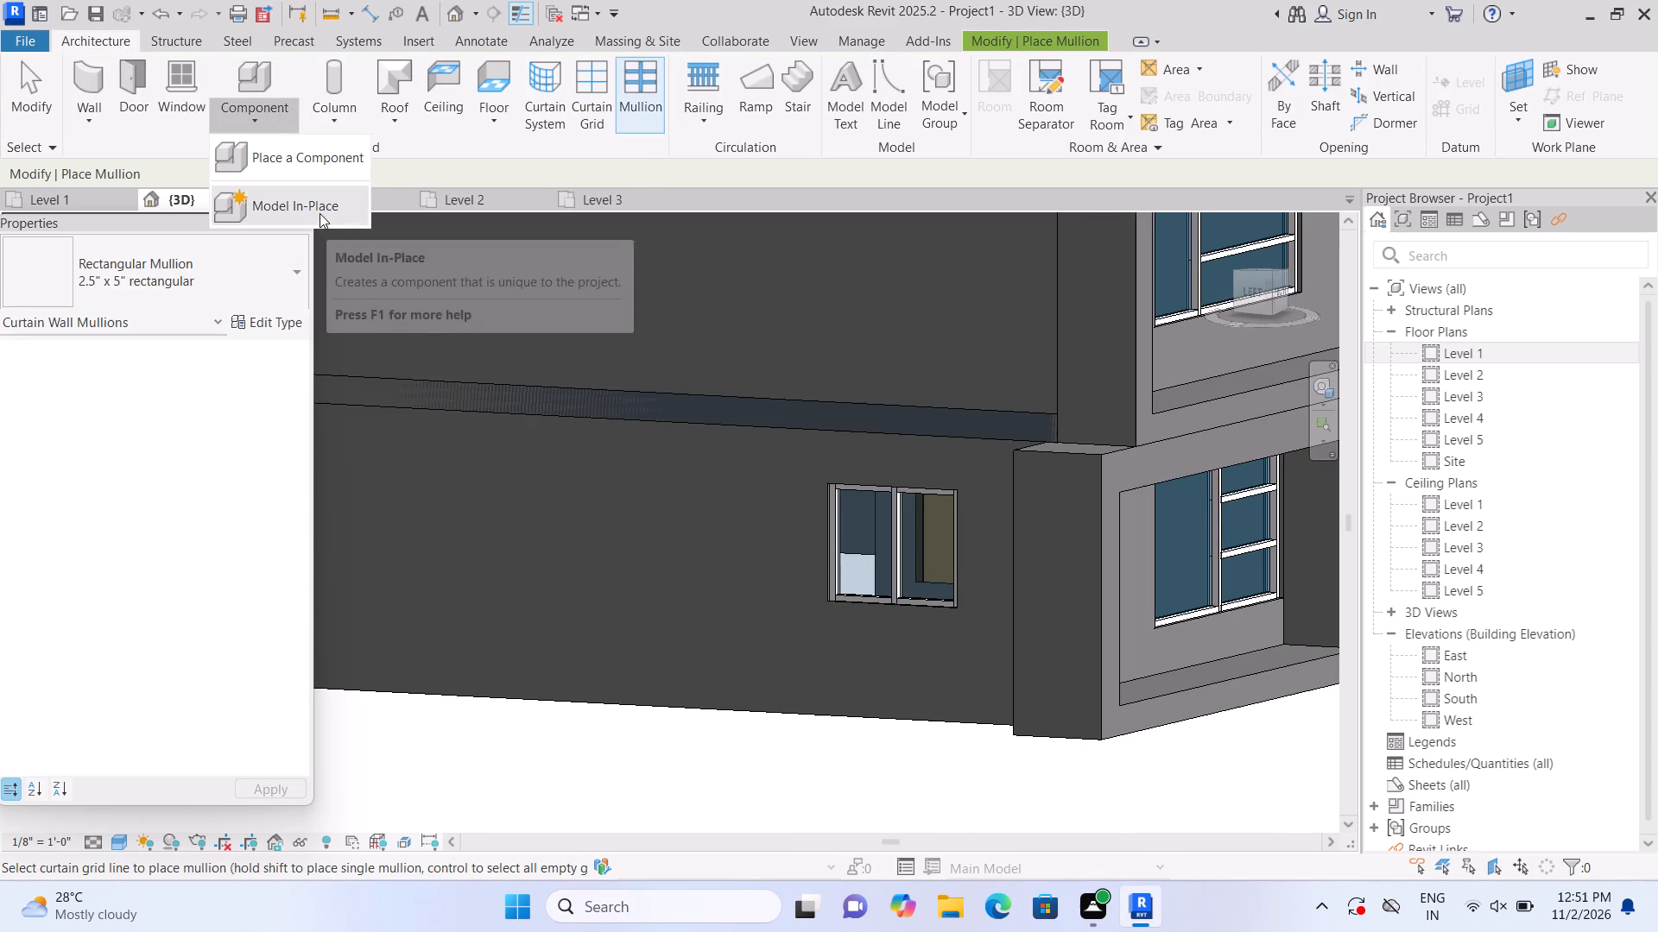
left_click(320, 213)
scroll(853, 356, "down", 4)
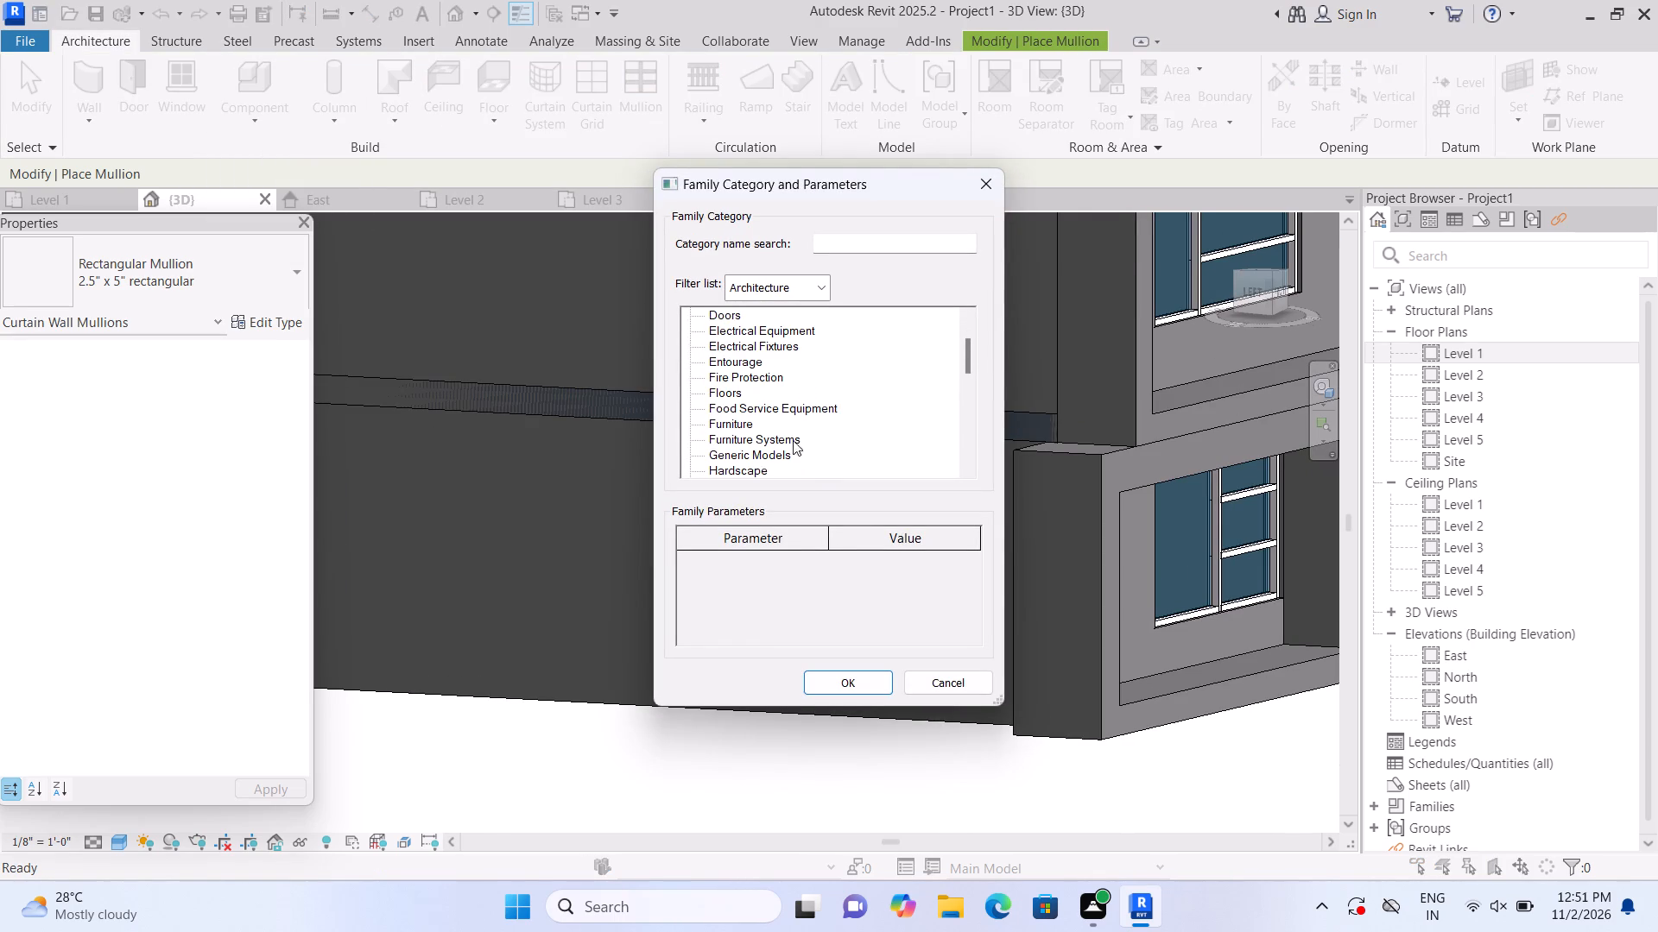
left_click(764, 450)
double_click(830, 680)
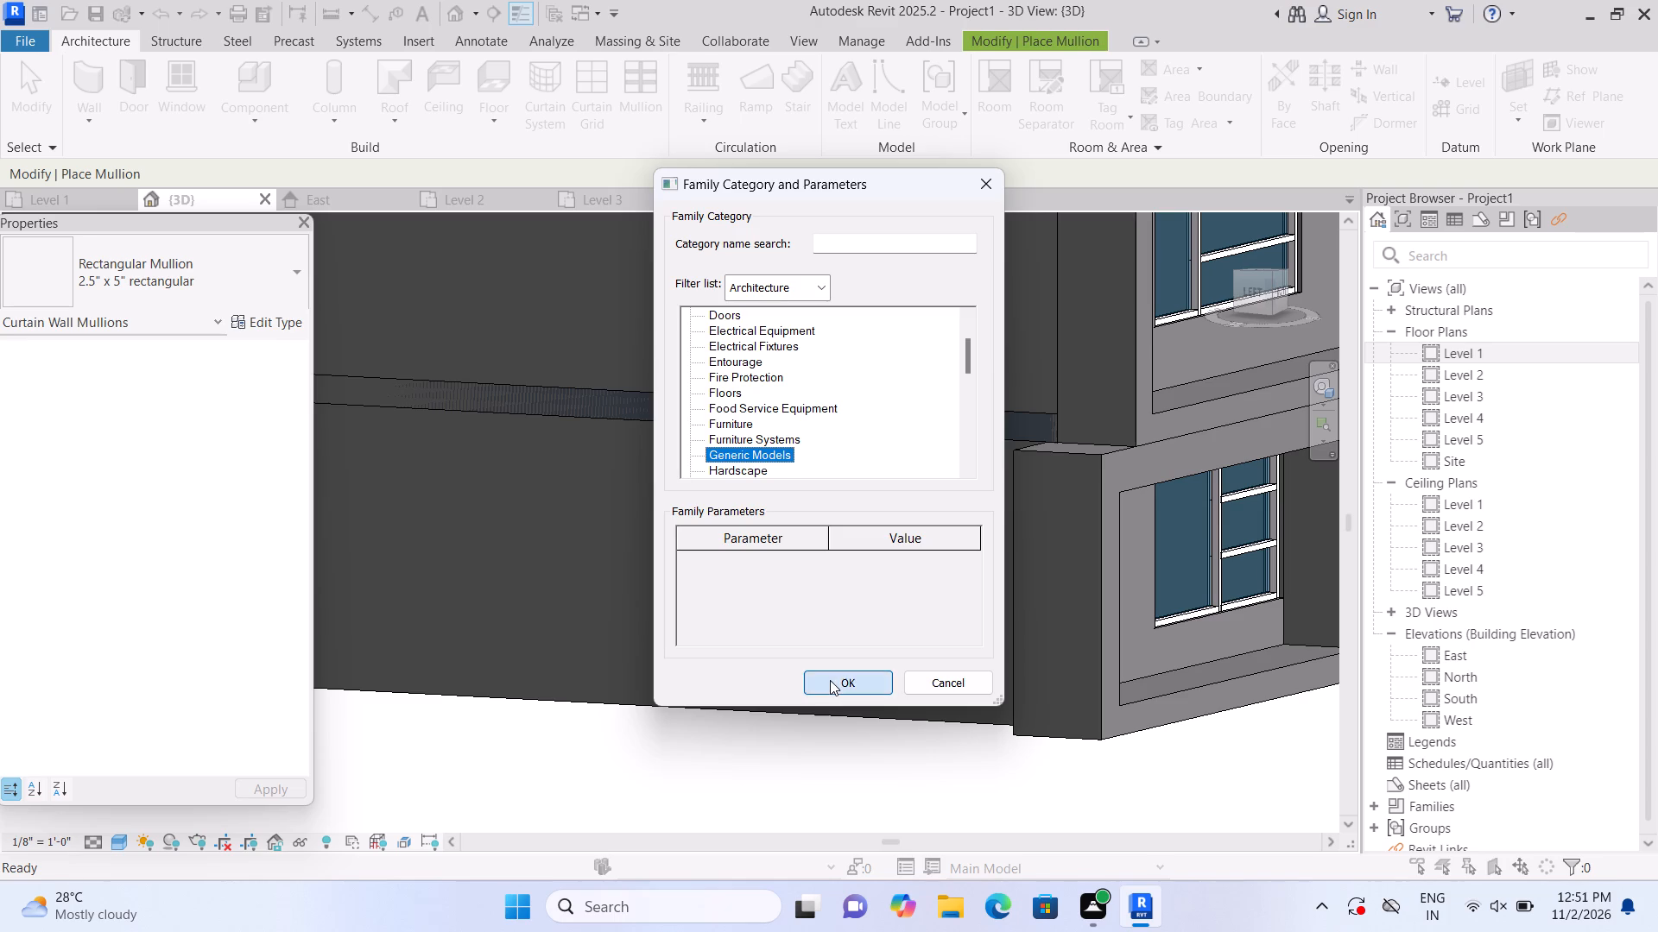
left_click(861, 487)
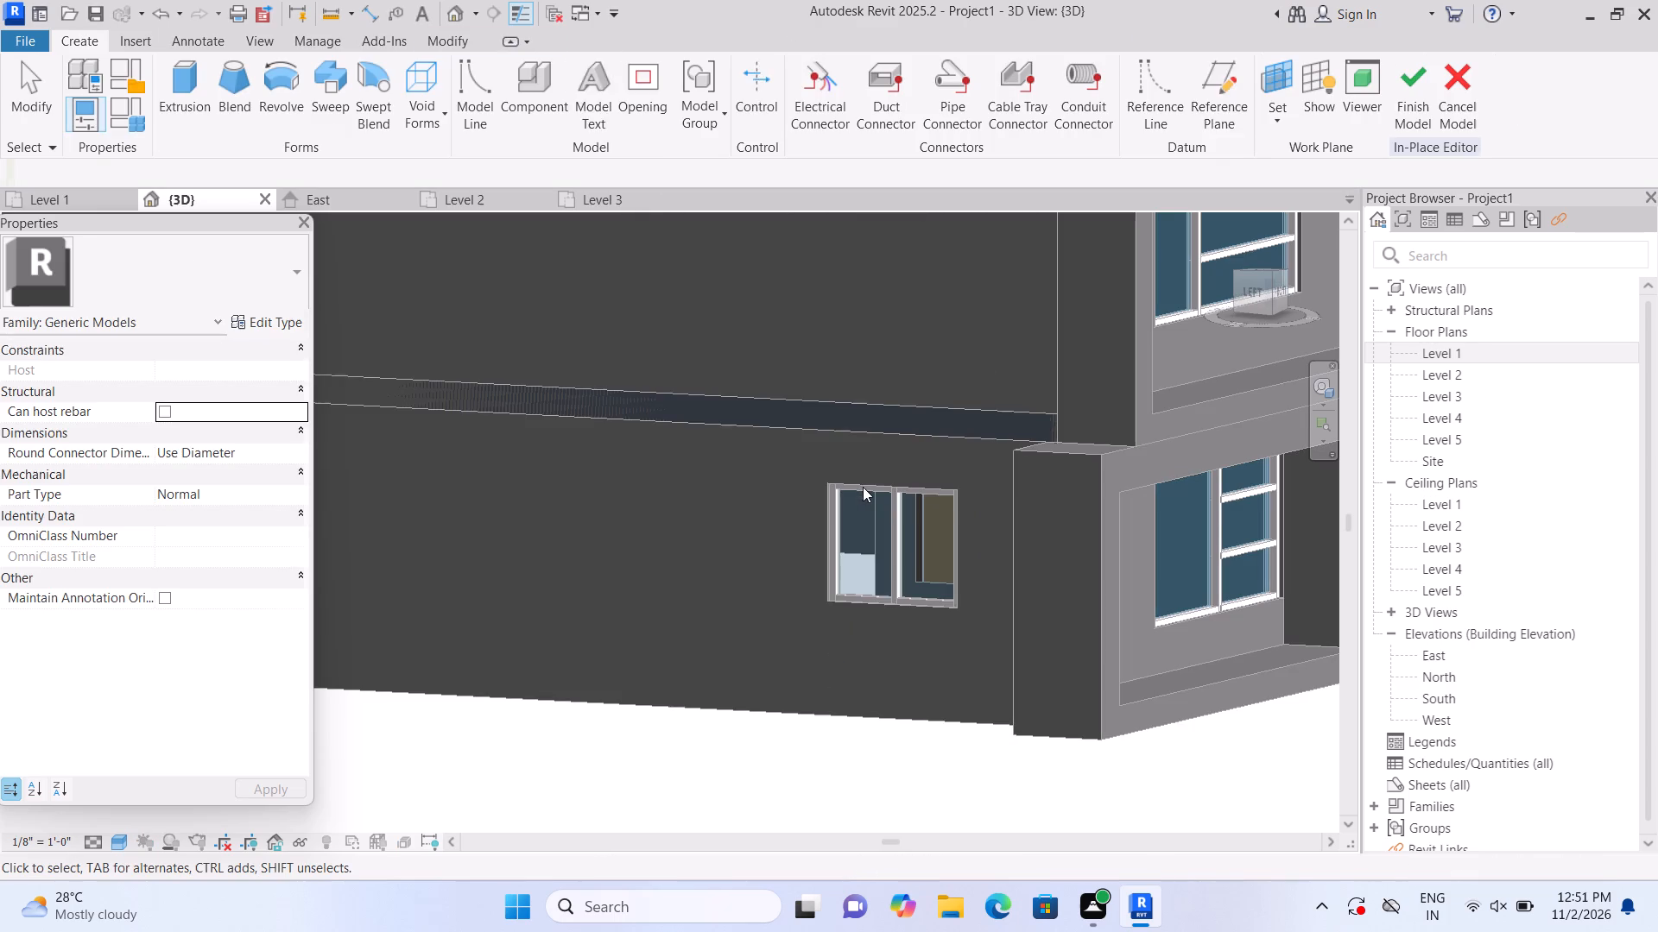
Extrude a rectangle about 8'-0" long, drawn on a work plane at the window's top edge, to a 3'-0" depth.
left_click(188, 79)
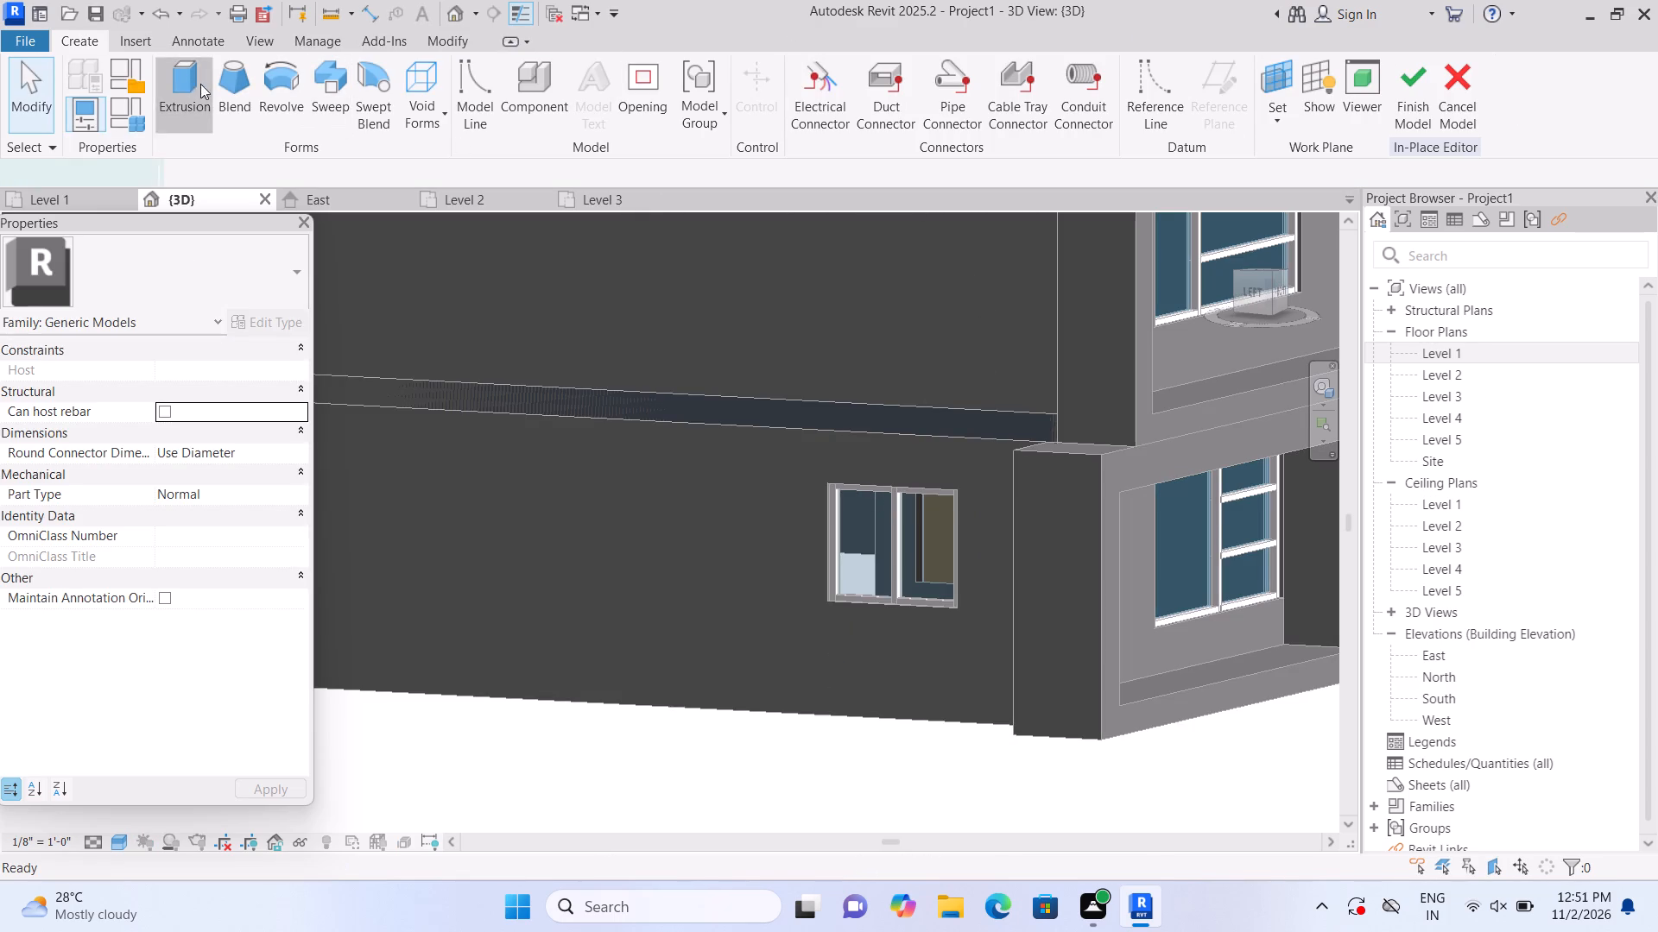
left_click(1123, 122)
left_click(1143, 190)
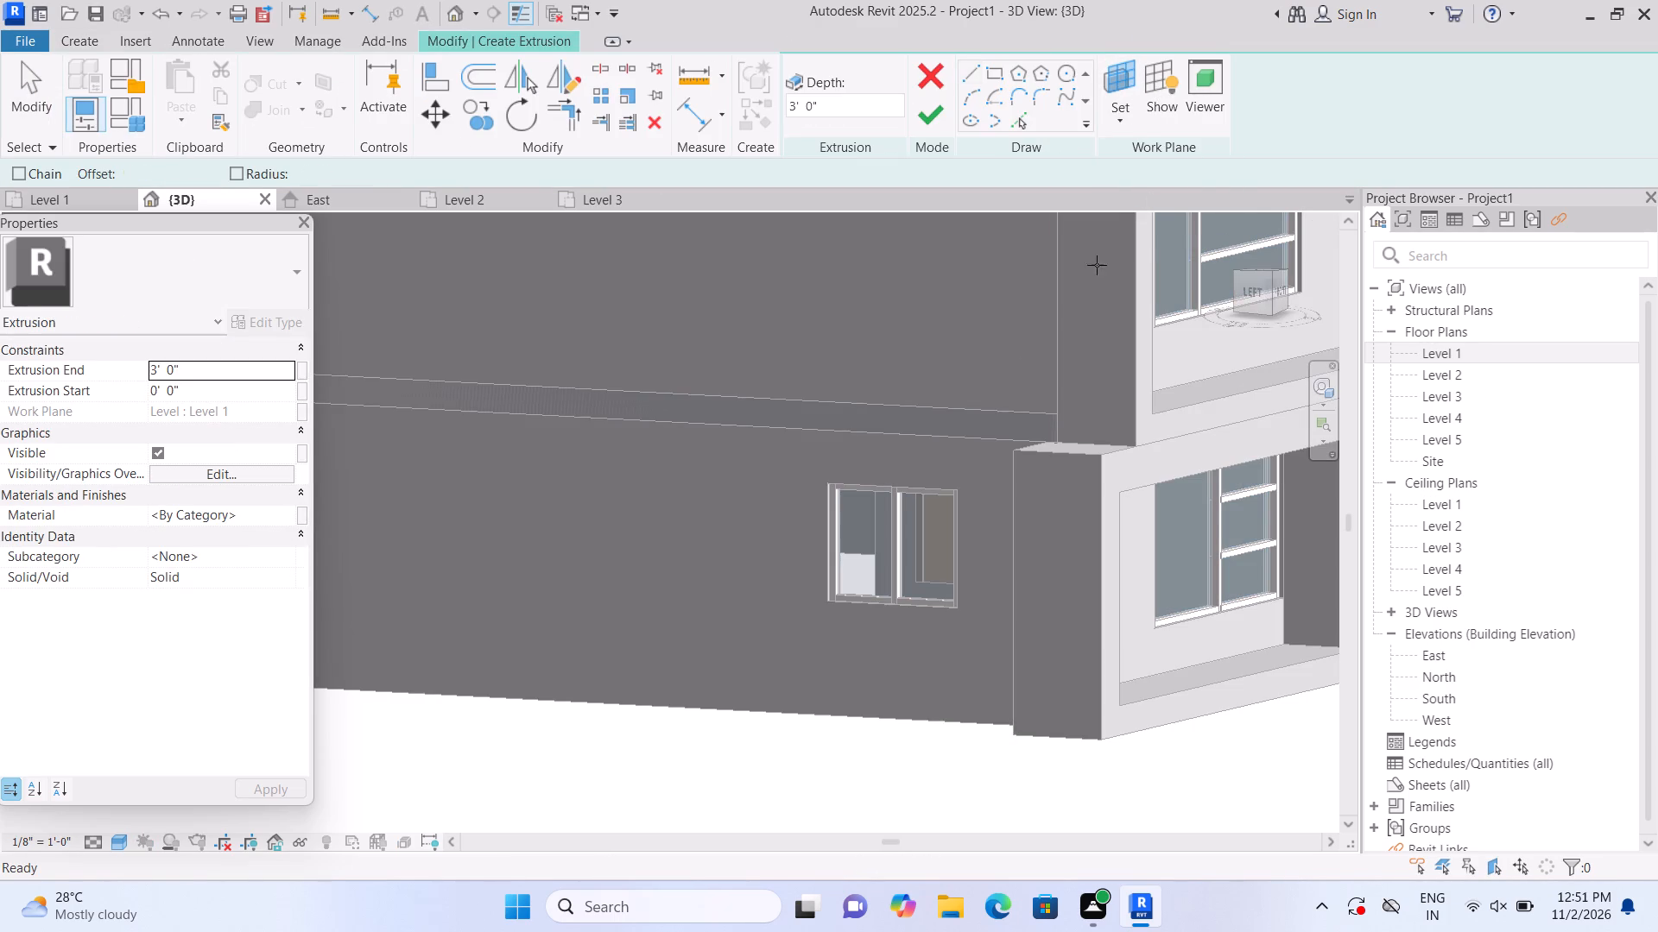
left_click(900, 489)
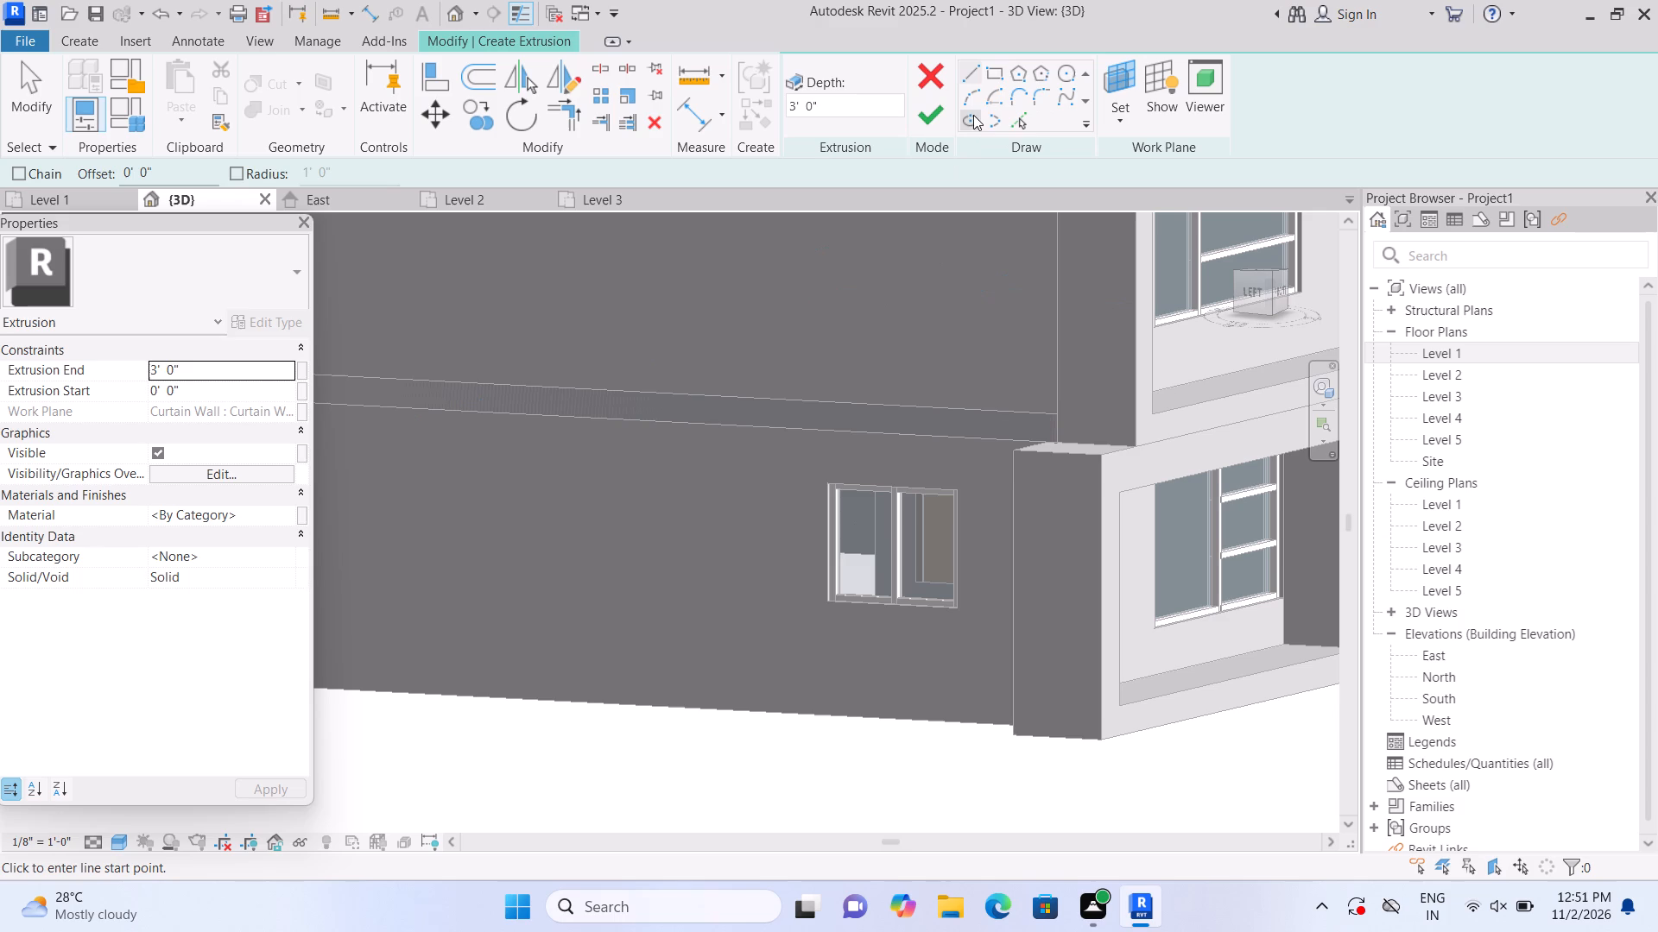
left_click(998, 64)
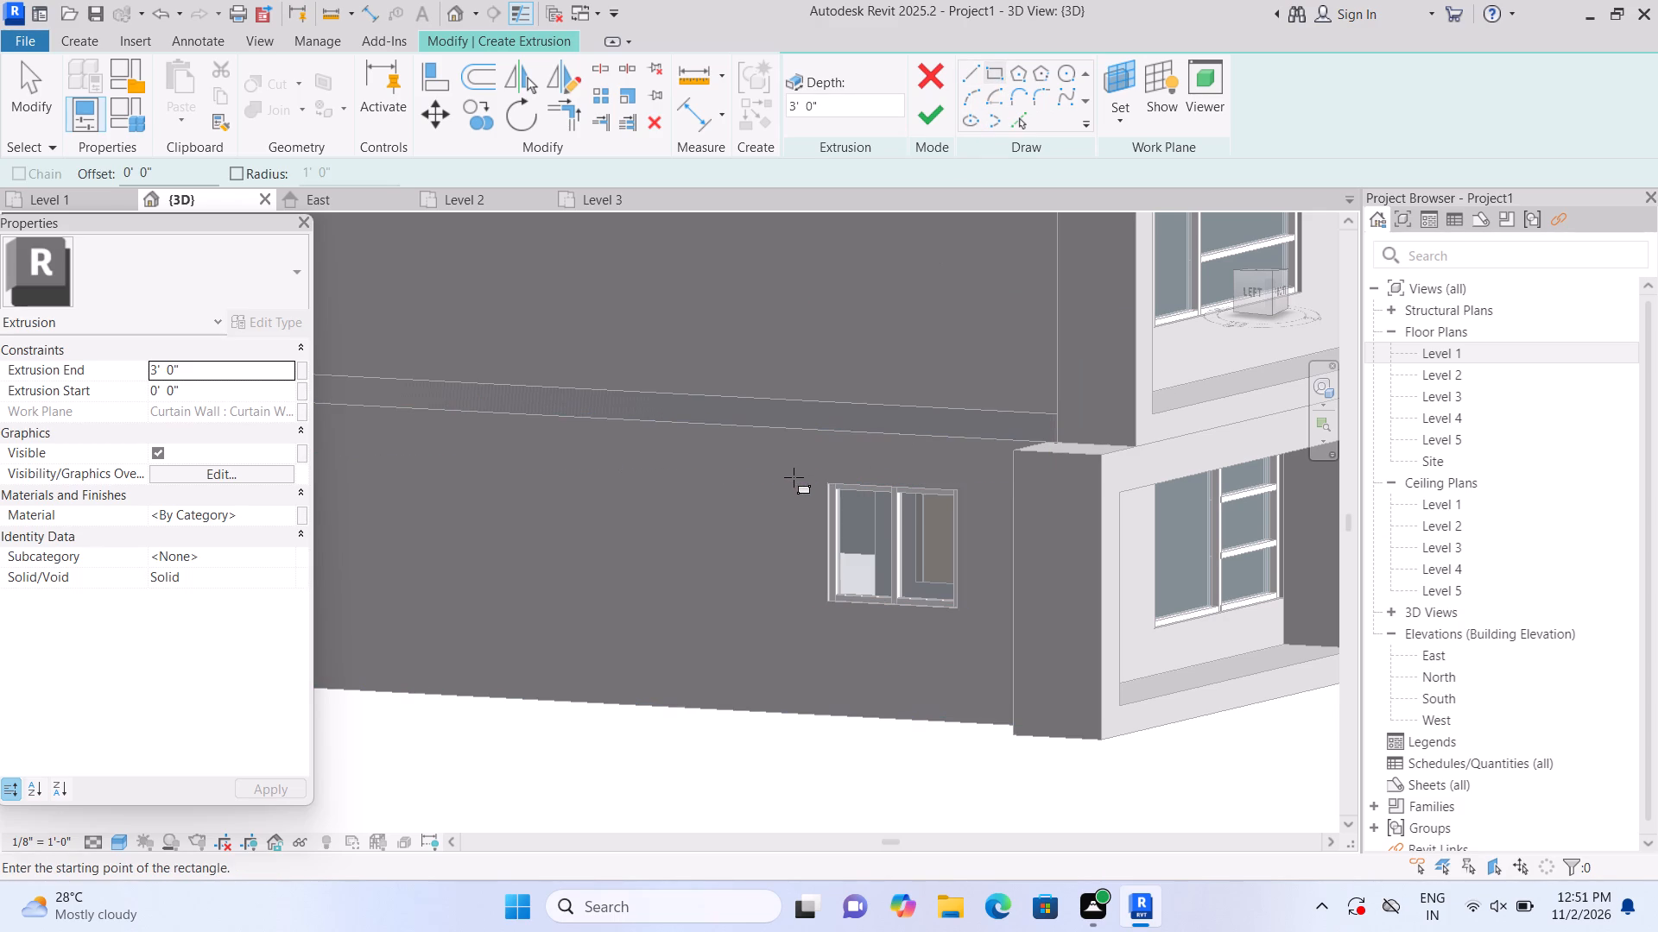
left_click(789, 478)
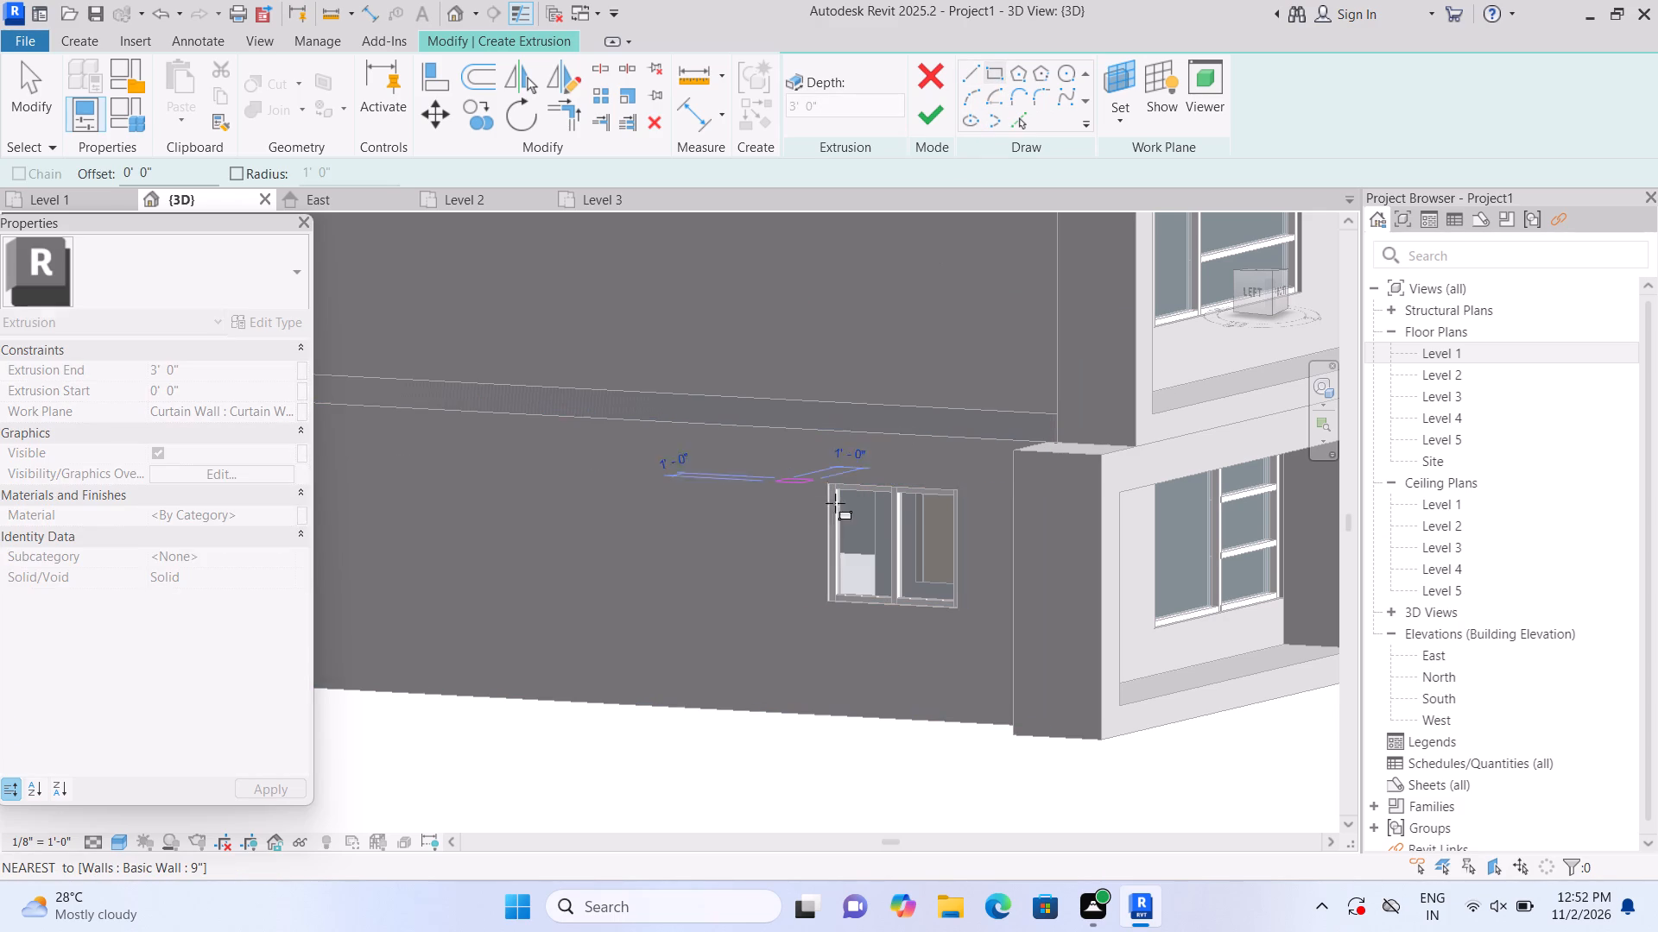
left_click(938, 501)
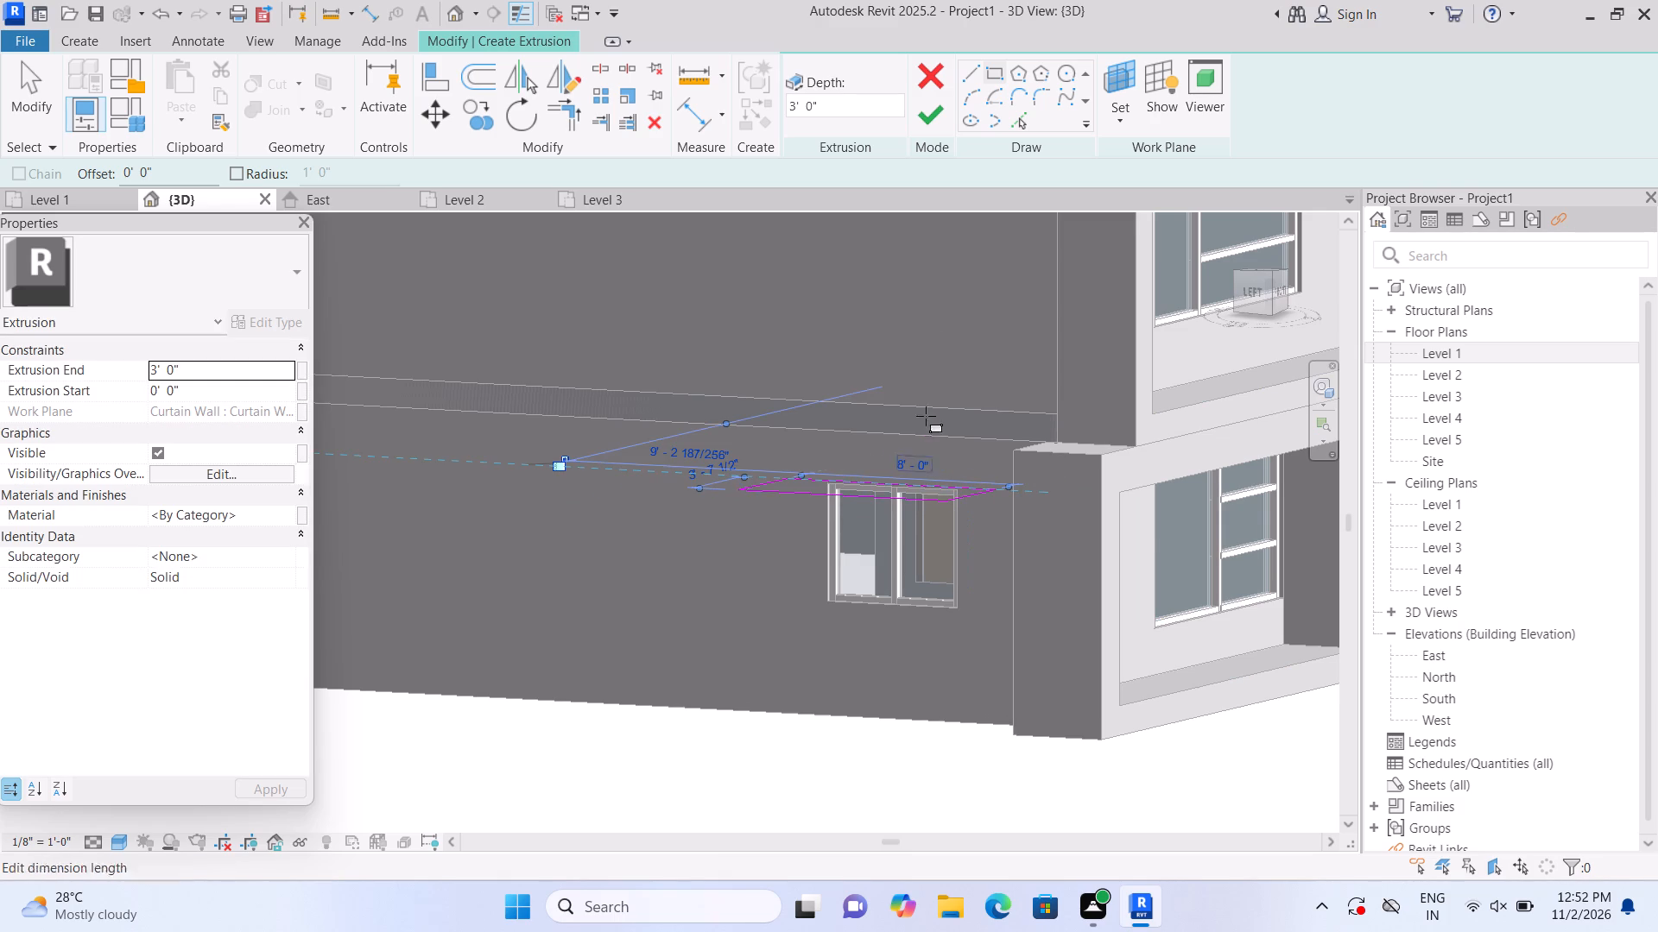
left_click(933, 116)
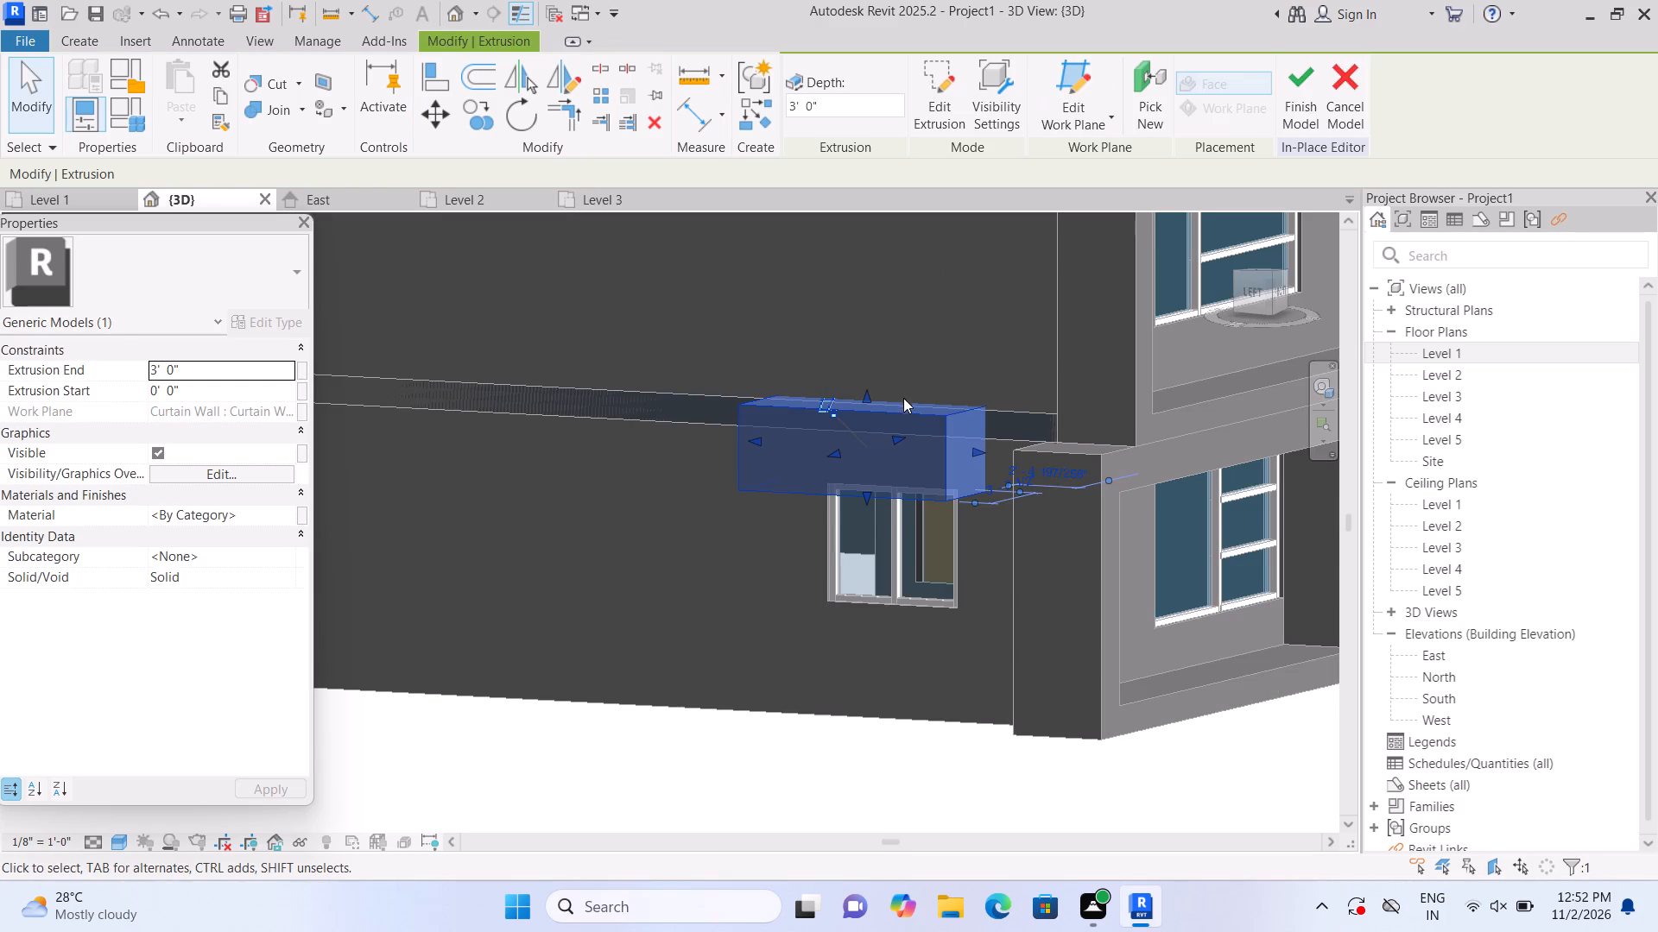
Set the extrusion end of the slab above the narrow west window to 9".
left_click(269, 366)
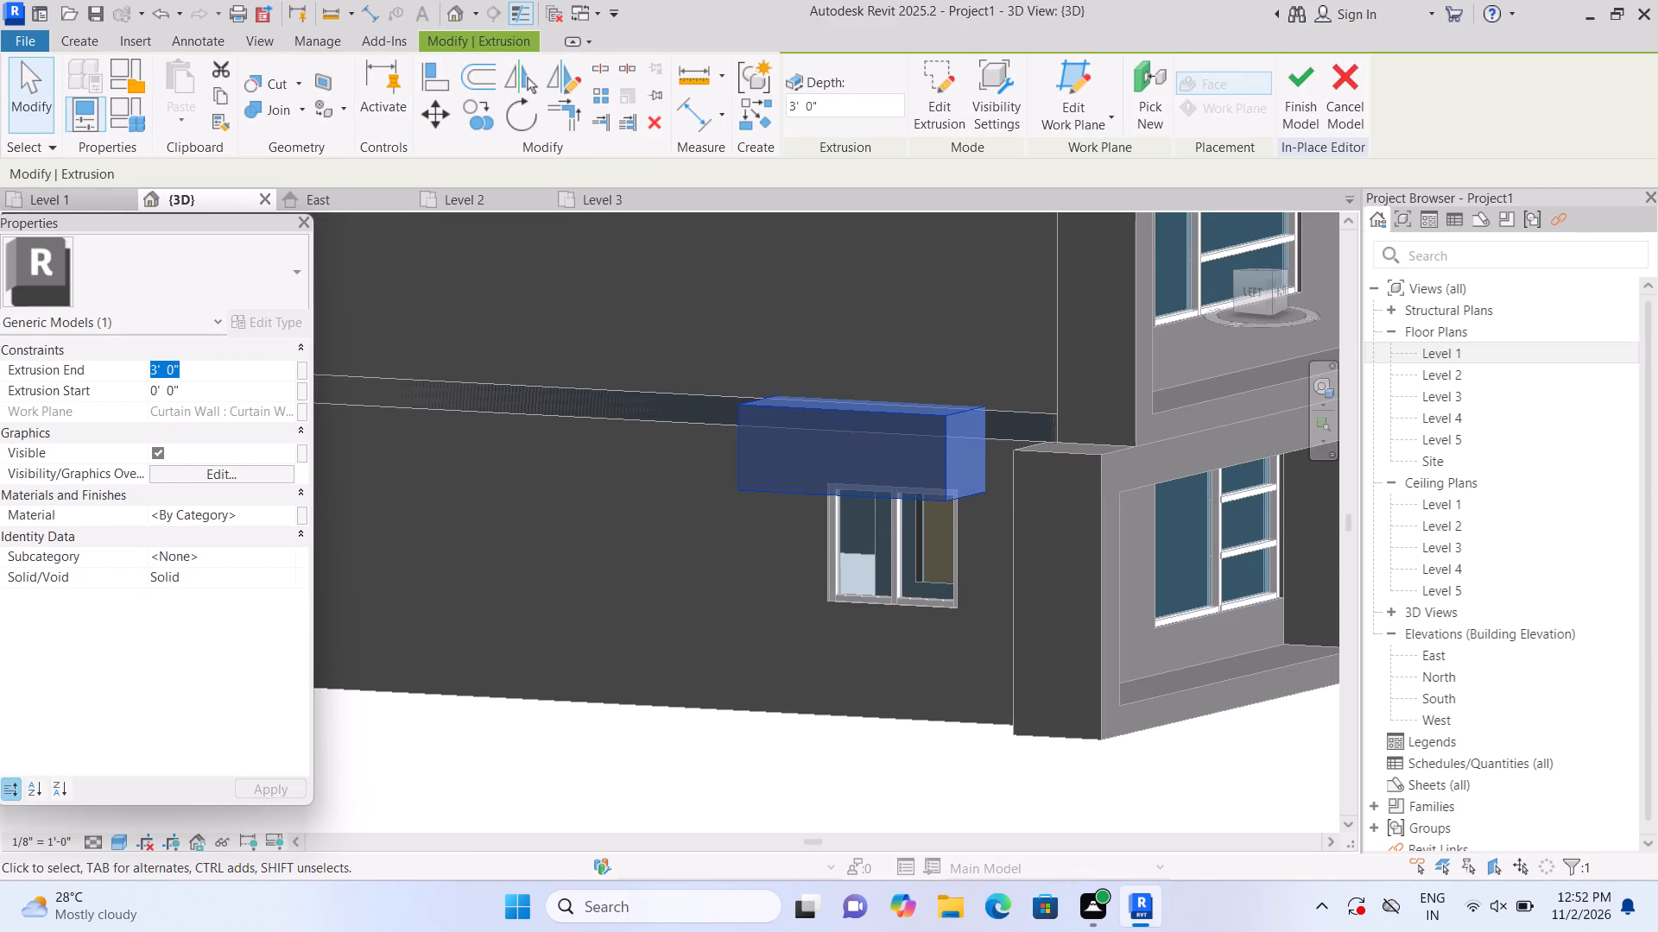
key("BackSpace")
type("9\"")
key("Return")
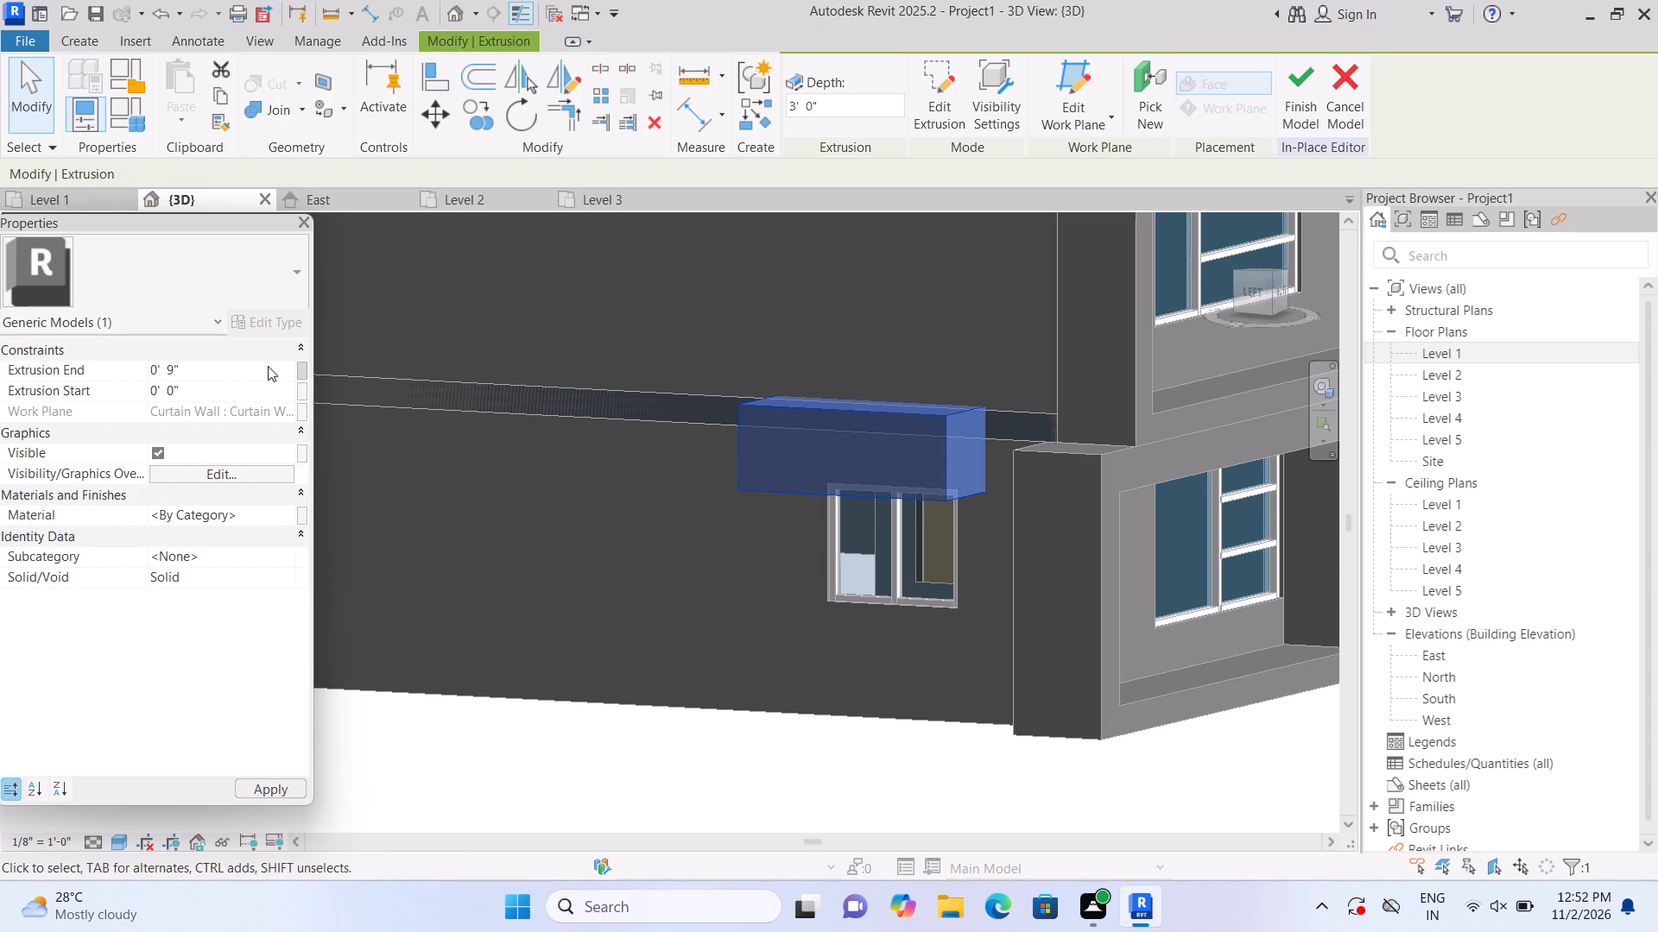
left_click(452, 775)
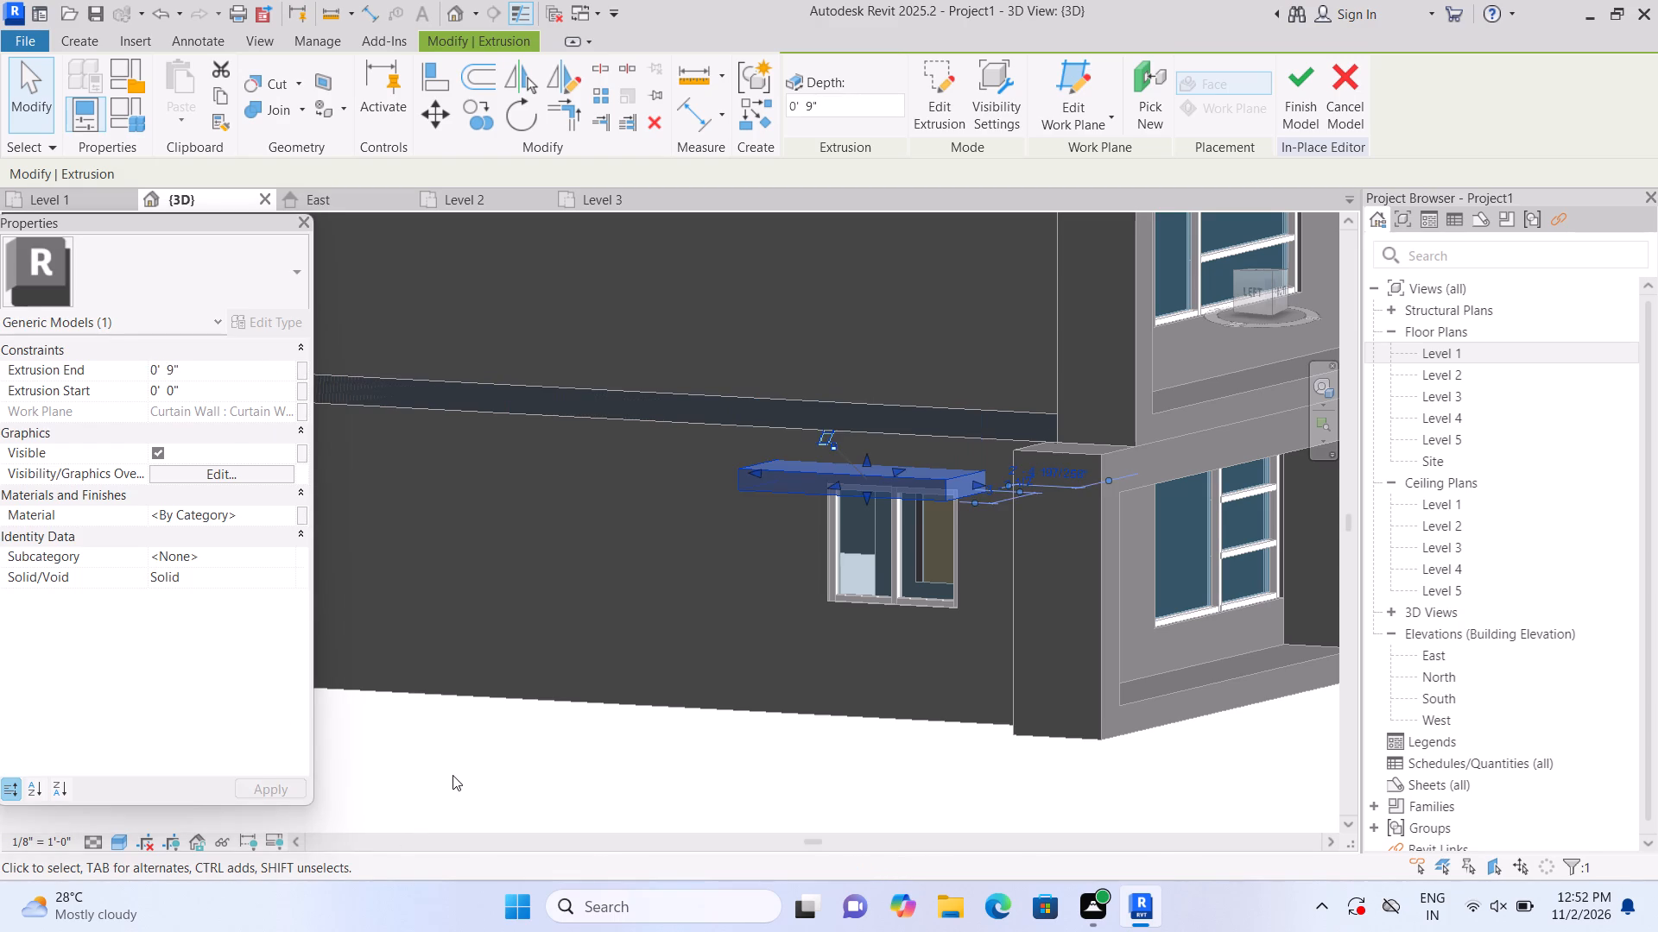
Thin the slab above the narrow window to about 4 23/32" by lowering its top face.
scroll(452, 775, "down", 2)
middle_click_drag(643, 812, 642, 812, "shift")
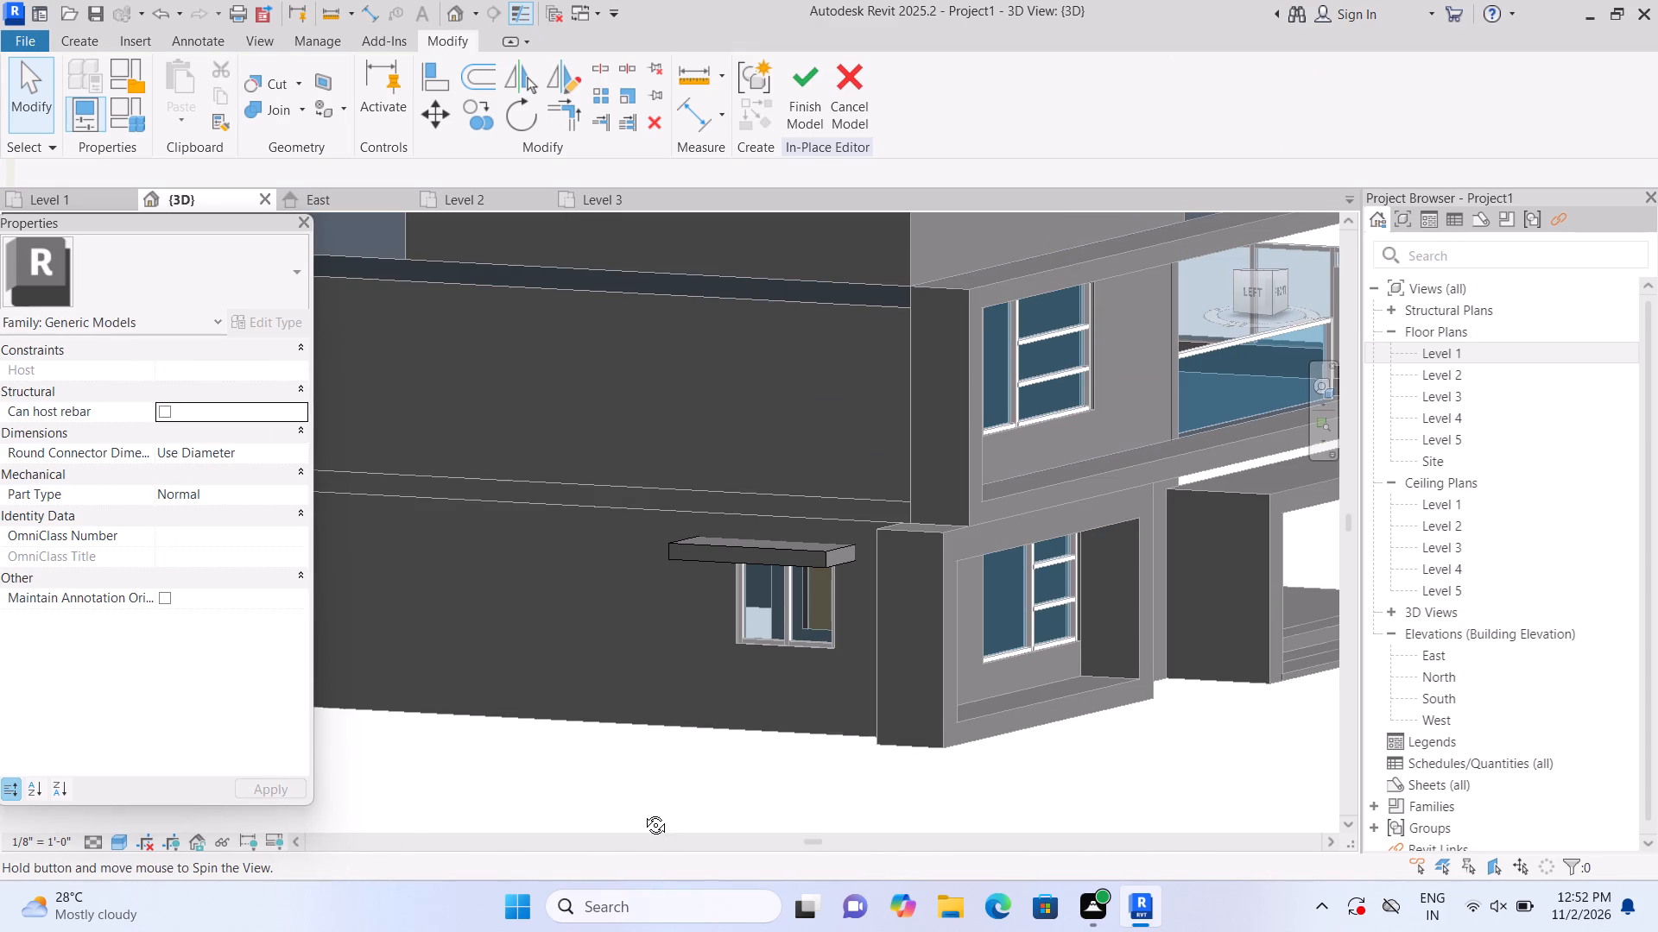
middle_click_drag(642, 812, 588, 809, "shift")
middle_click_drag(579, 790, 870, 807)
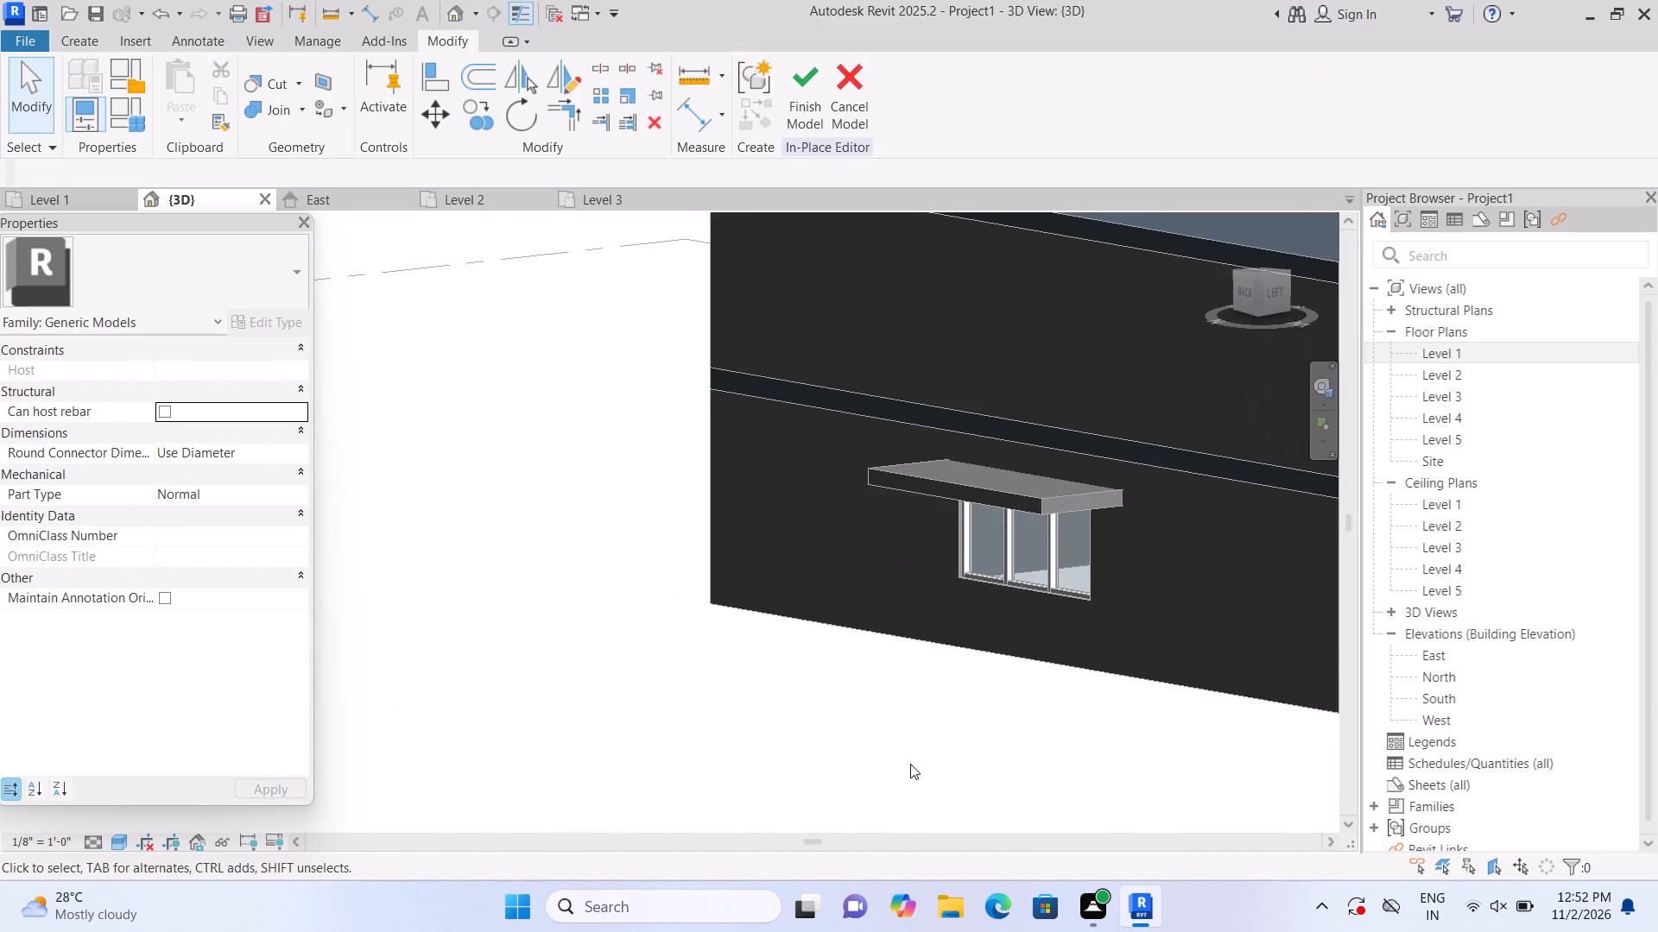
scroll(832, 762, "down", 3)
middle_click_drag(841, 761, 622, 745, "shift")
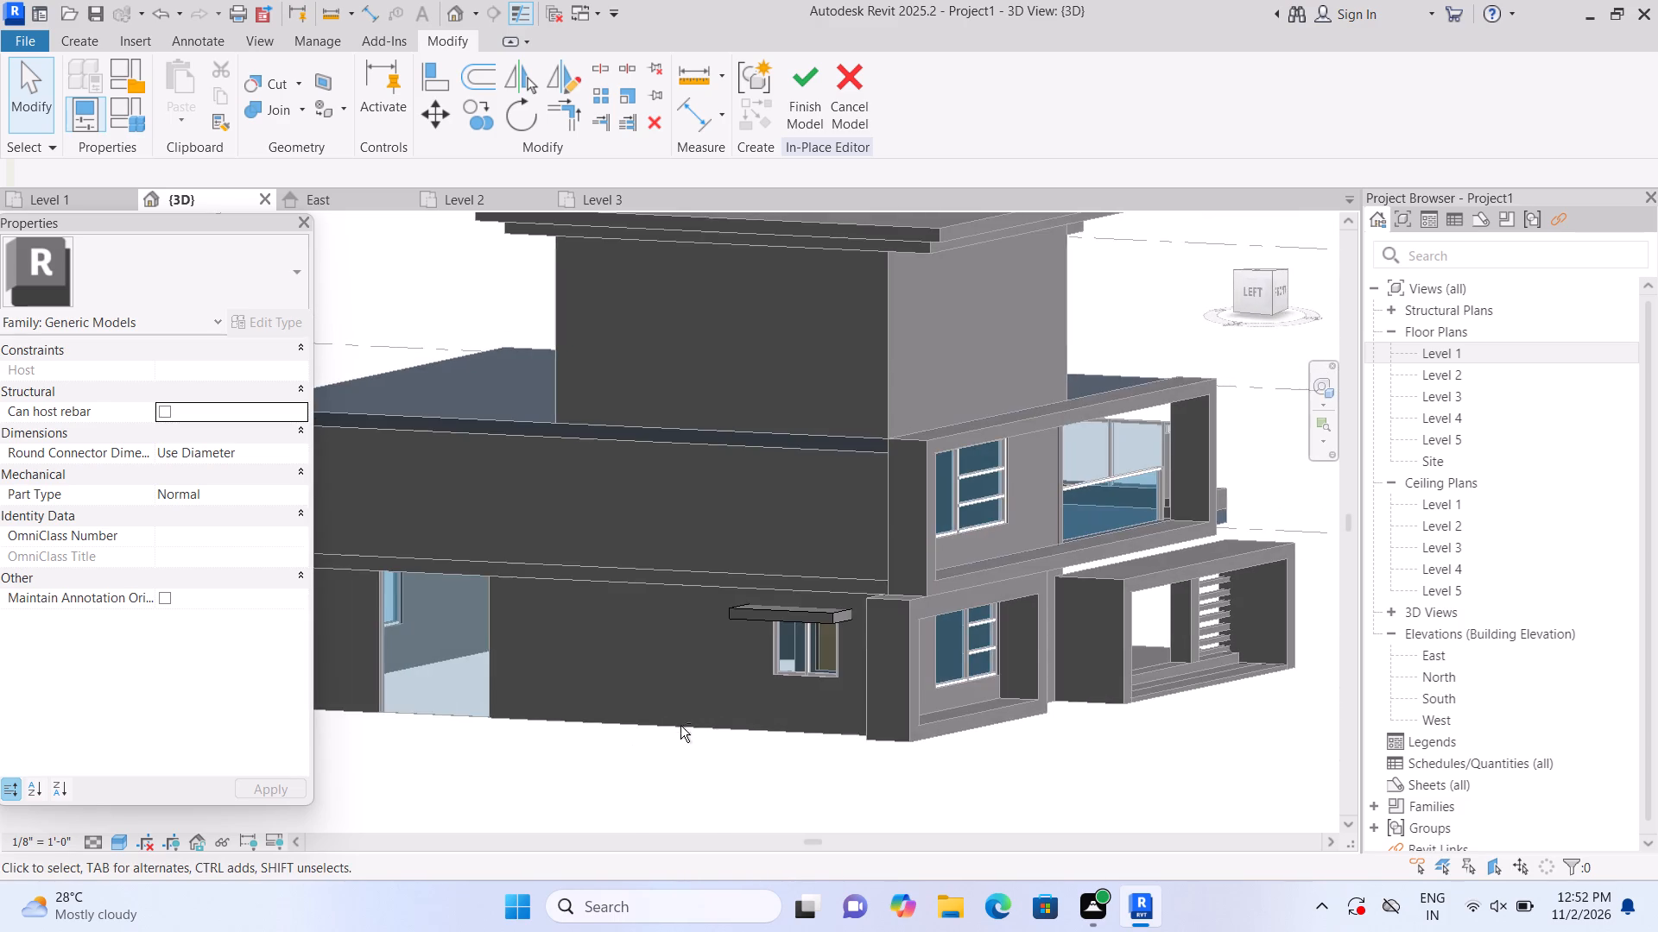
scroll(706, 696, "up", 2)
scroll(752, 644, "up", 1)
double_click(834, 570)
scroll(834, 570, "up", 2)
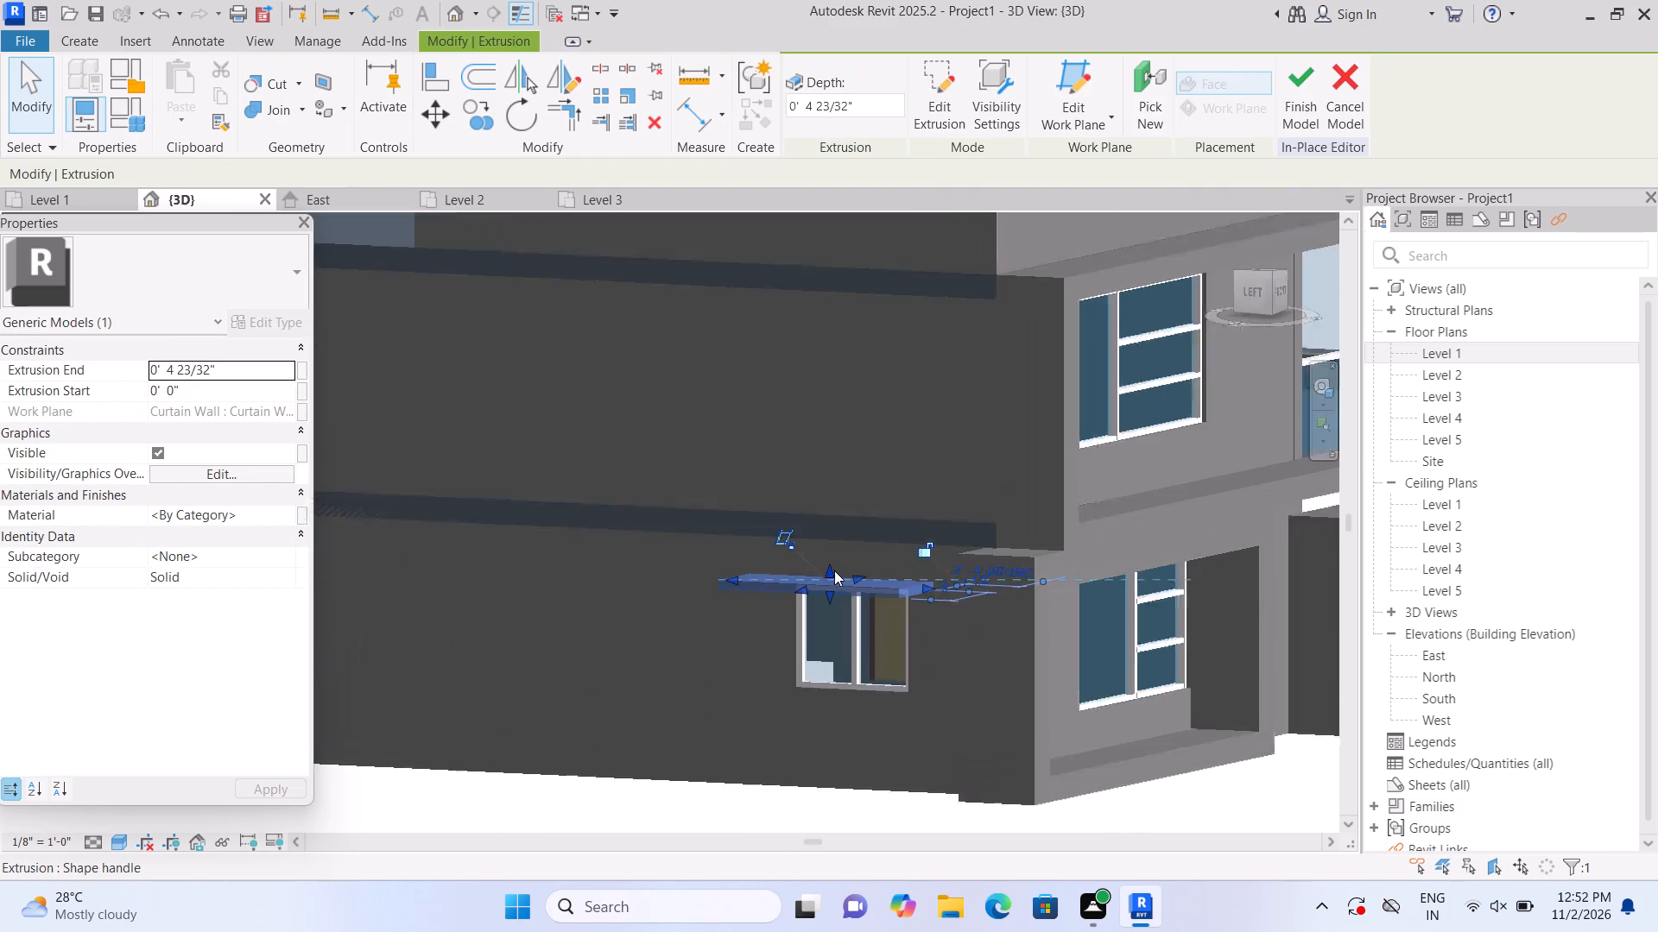
Set the slab's extrusion end back to 9" above the narrow west window.
left_click(257, 363)
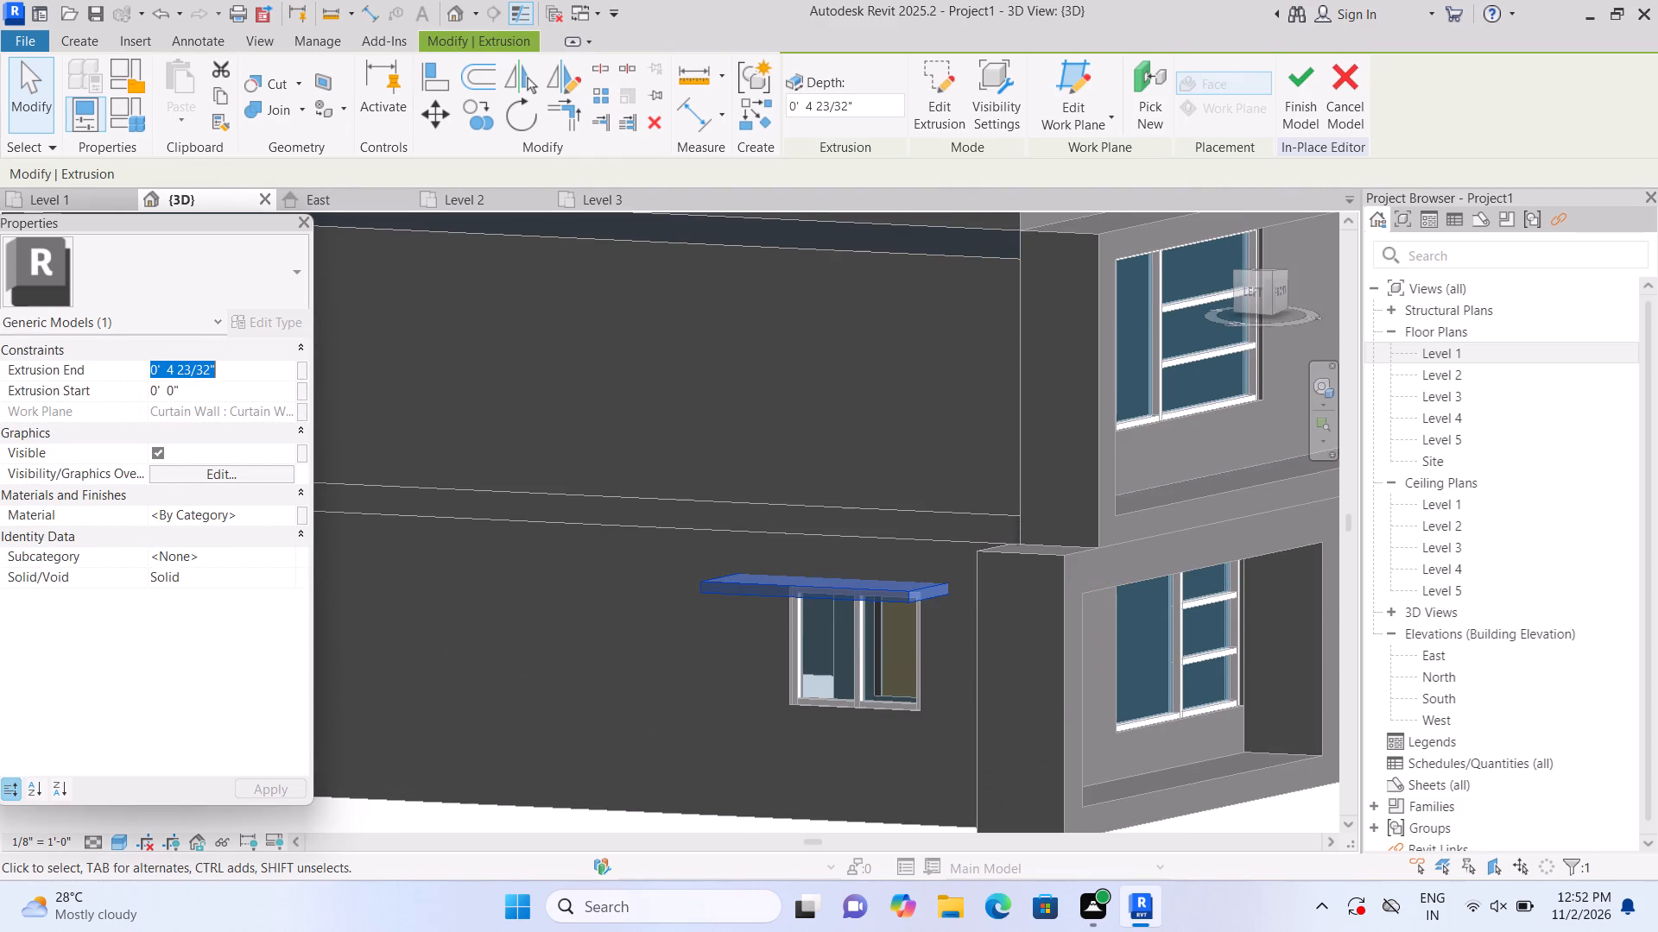
key("BackSpace")
type("9\"")
key("Return")
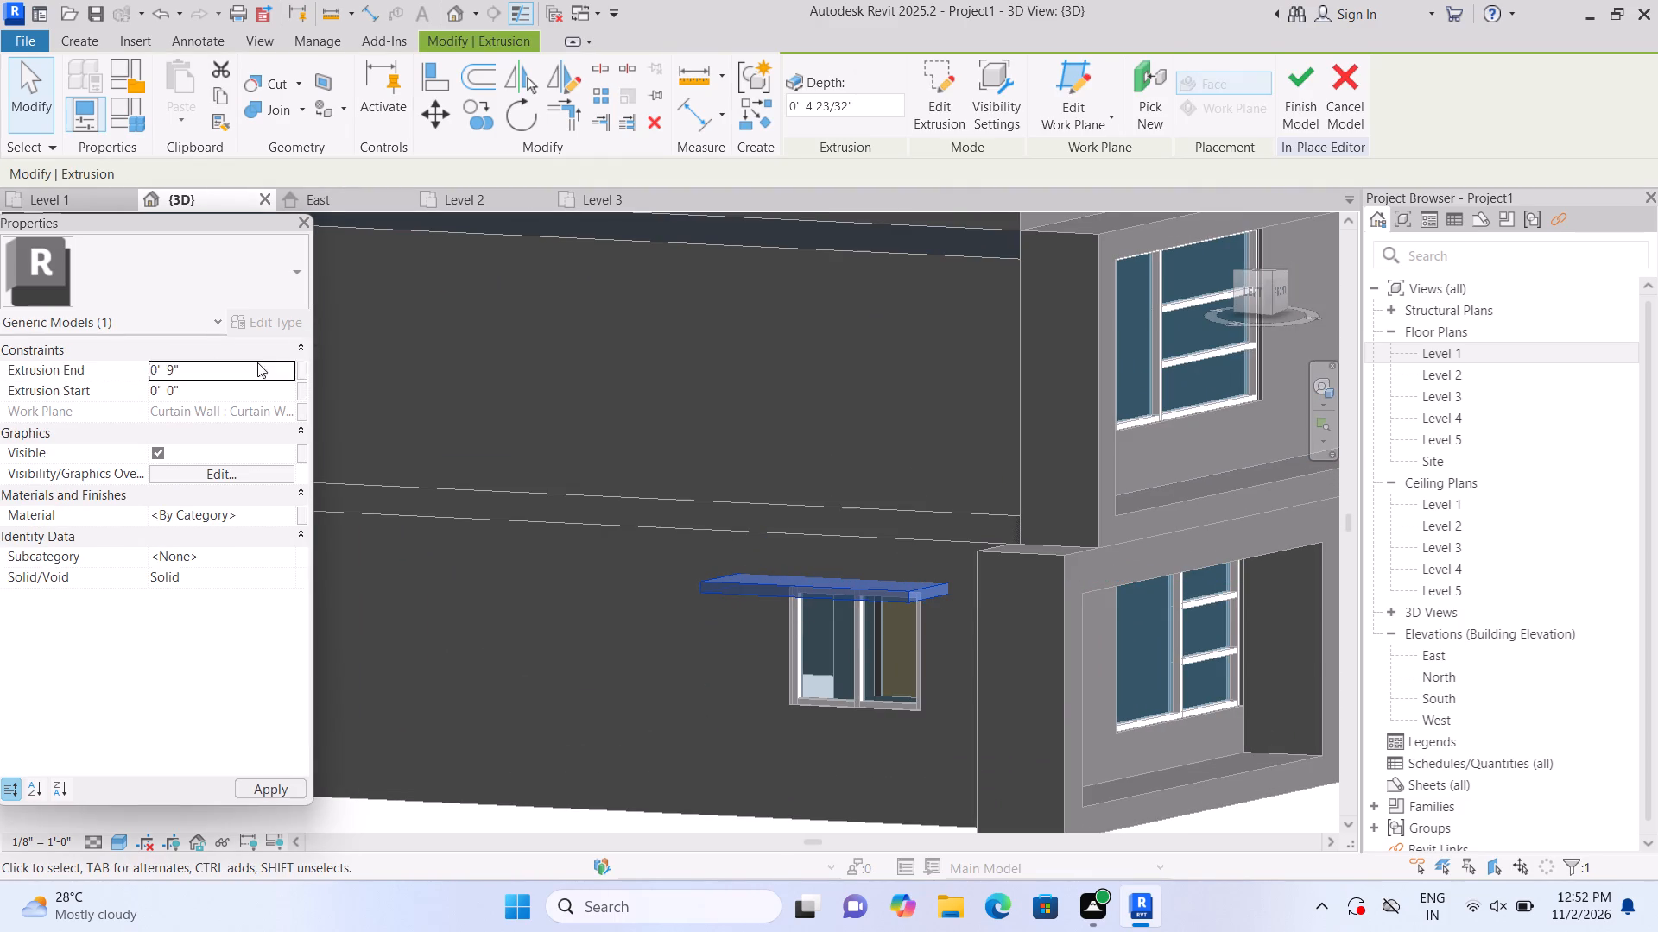
scroll(792, 746, "down", 2)
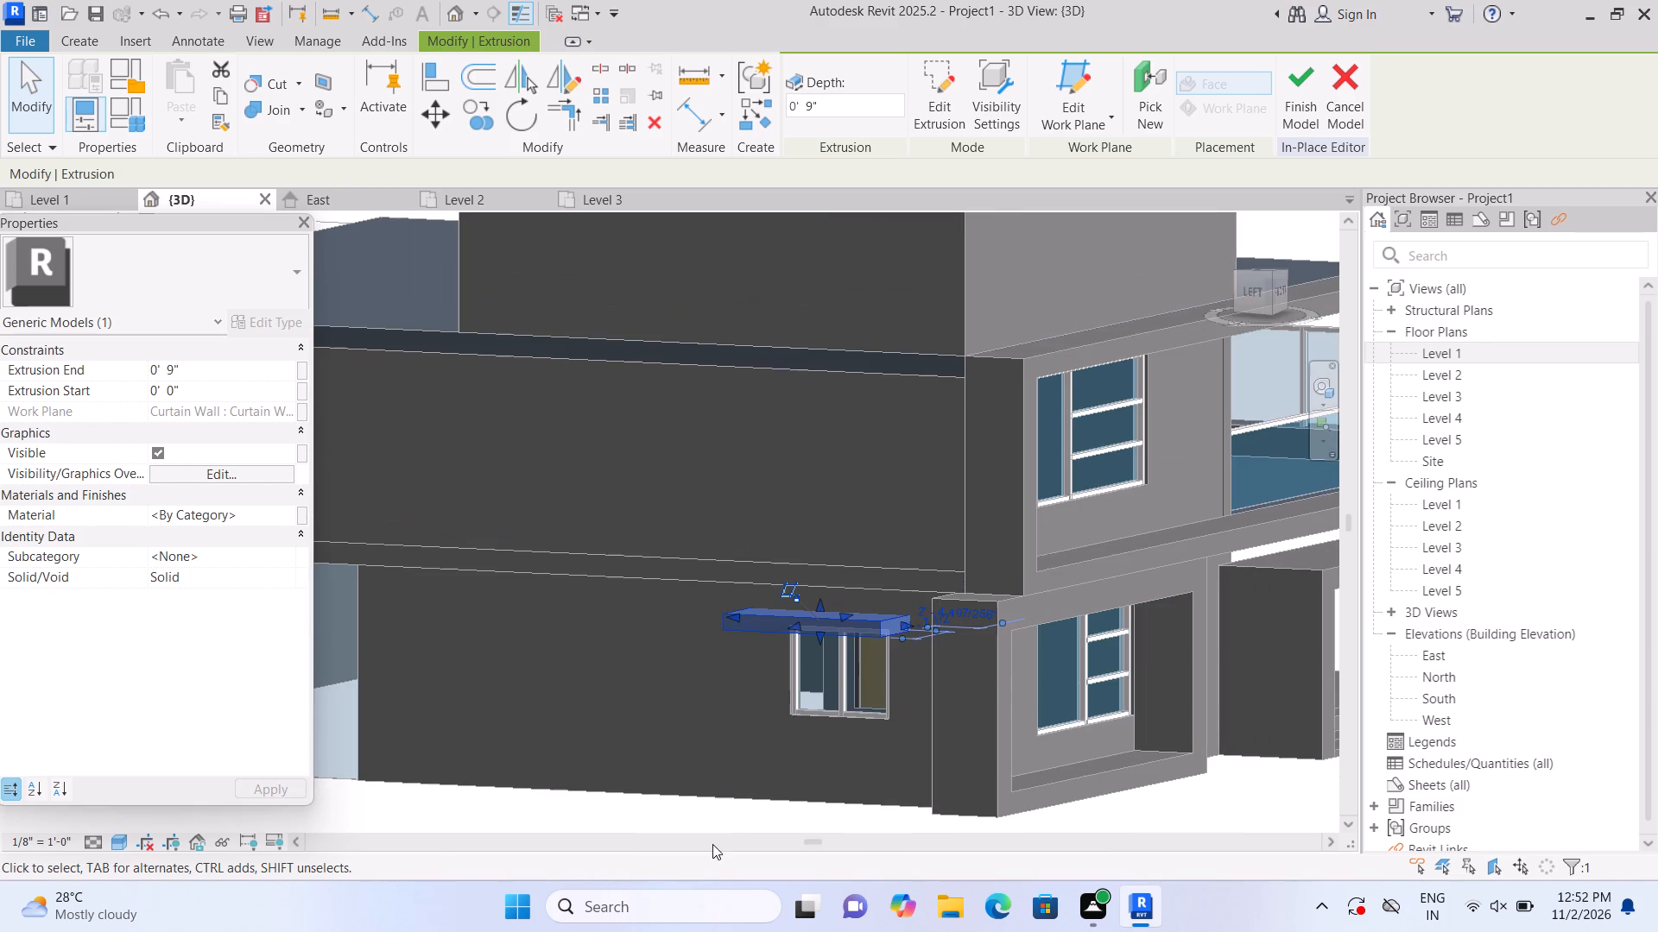
left_click(721, 821)
Shorten the slab above the narrow west window by pulling its ends closer to the window, and finish the in-place model.
left_click(811, 620)
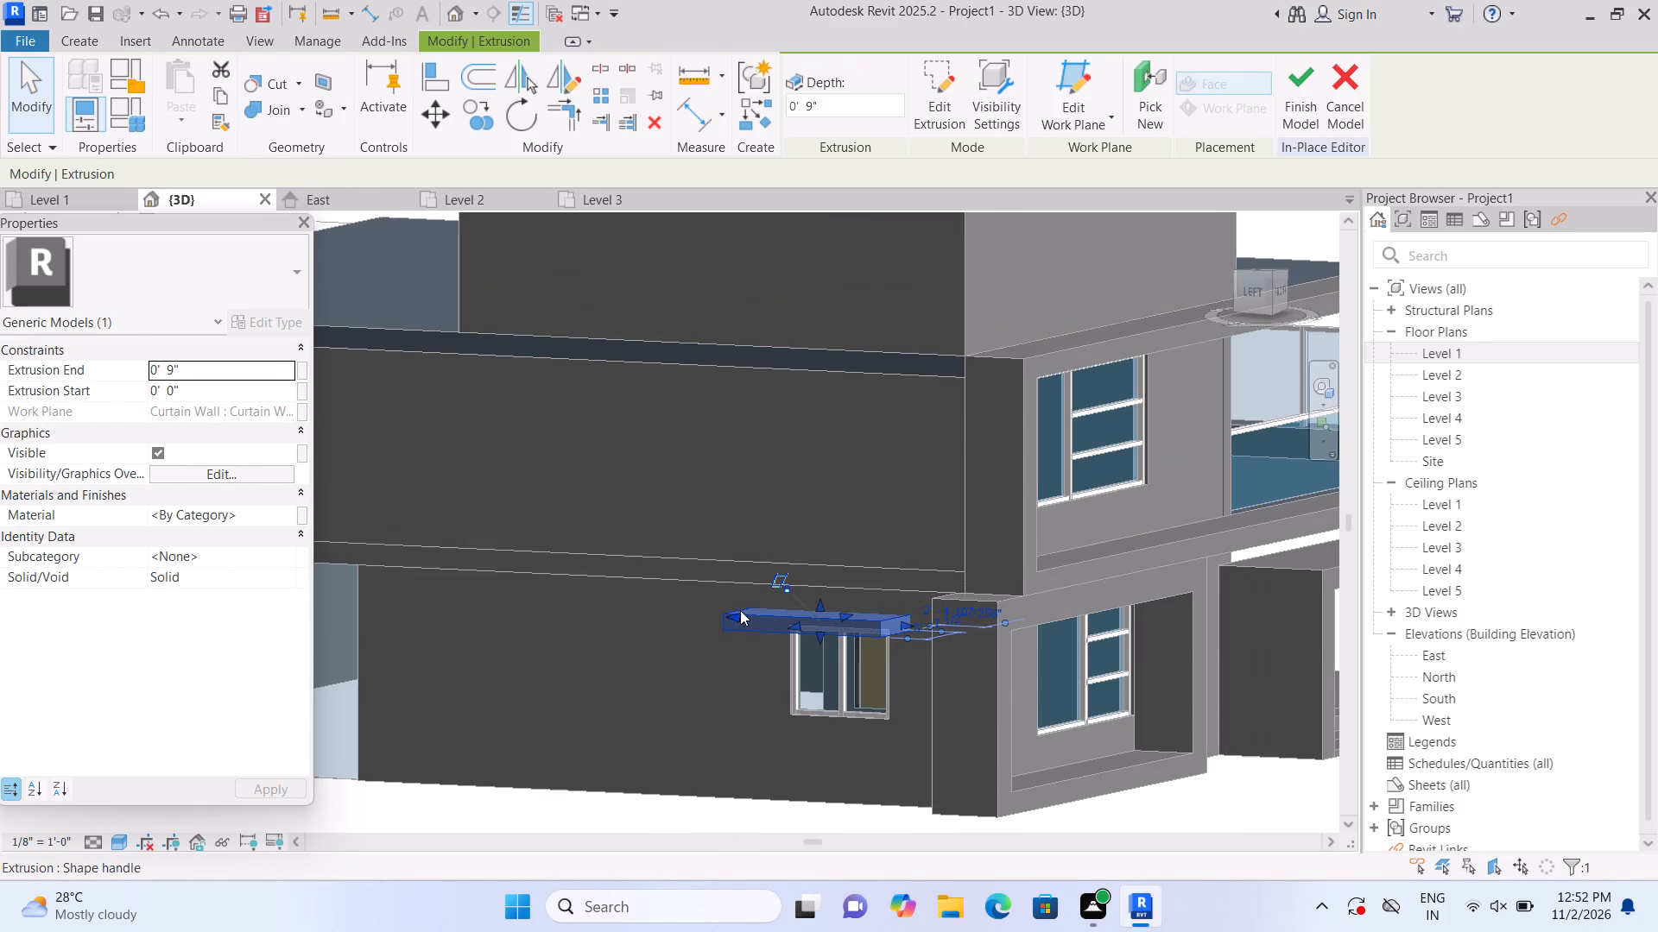
left_click_drag(733, 615, 759, 618)
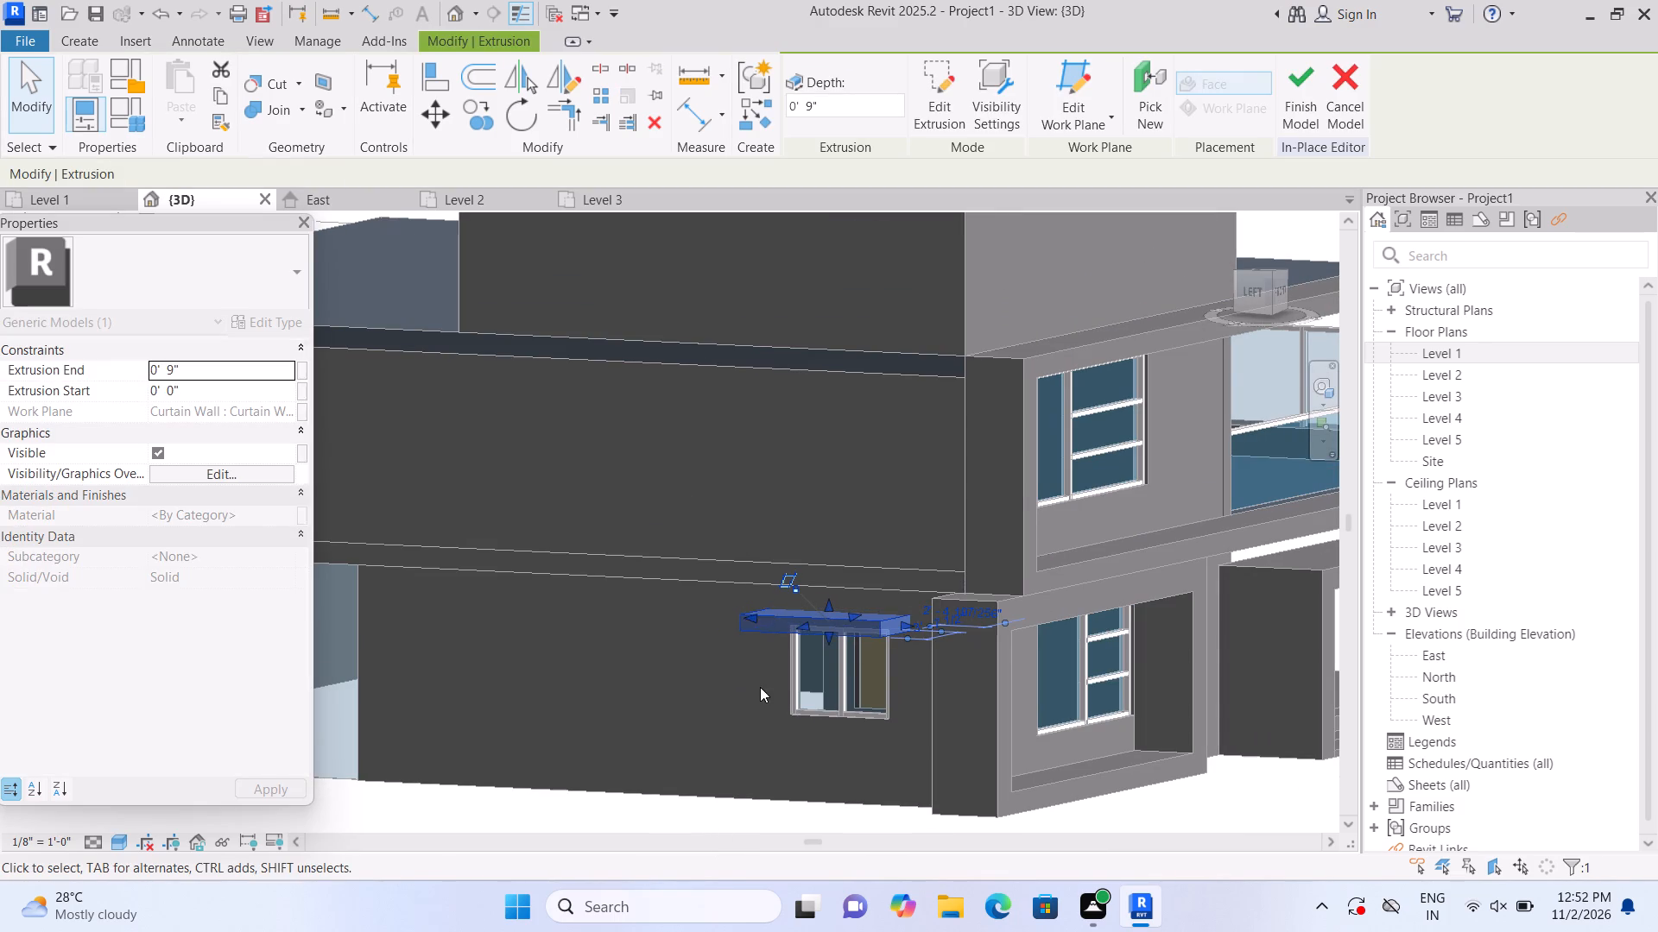
scroll(760, 683, "down", 2)
left_click(769, 807)
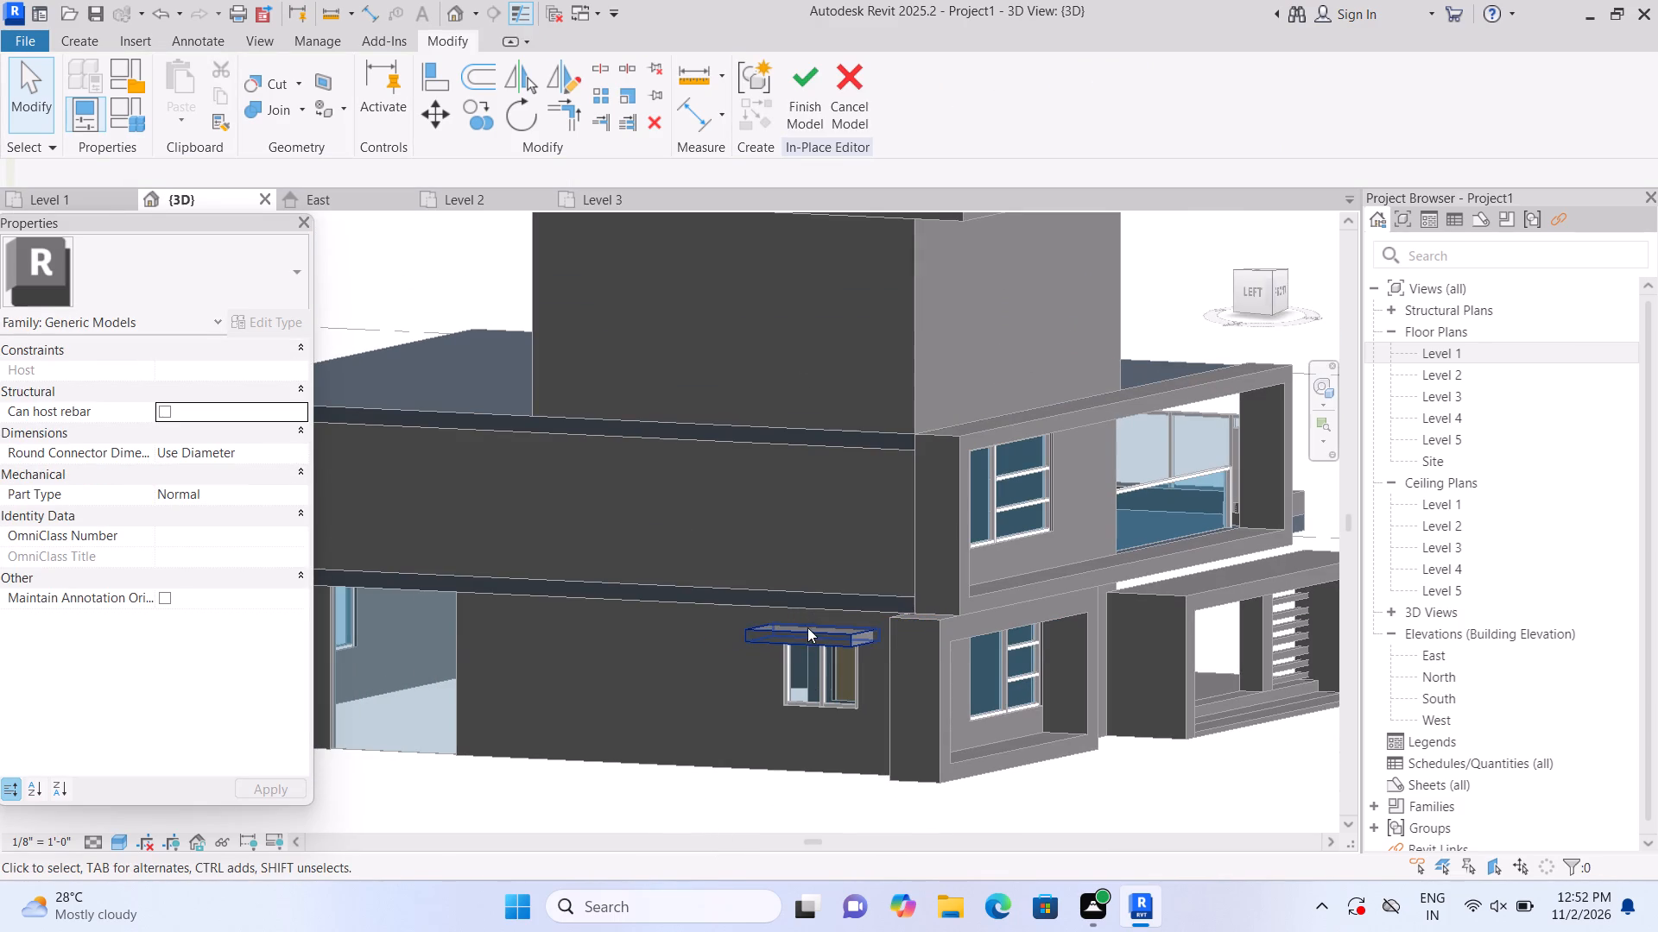
left_click(807, 627)
left_click(870, 633)
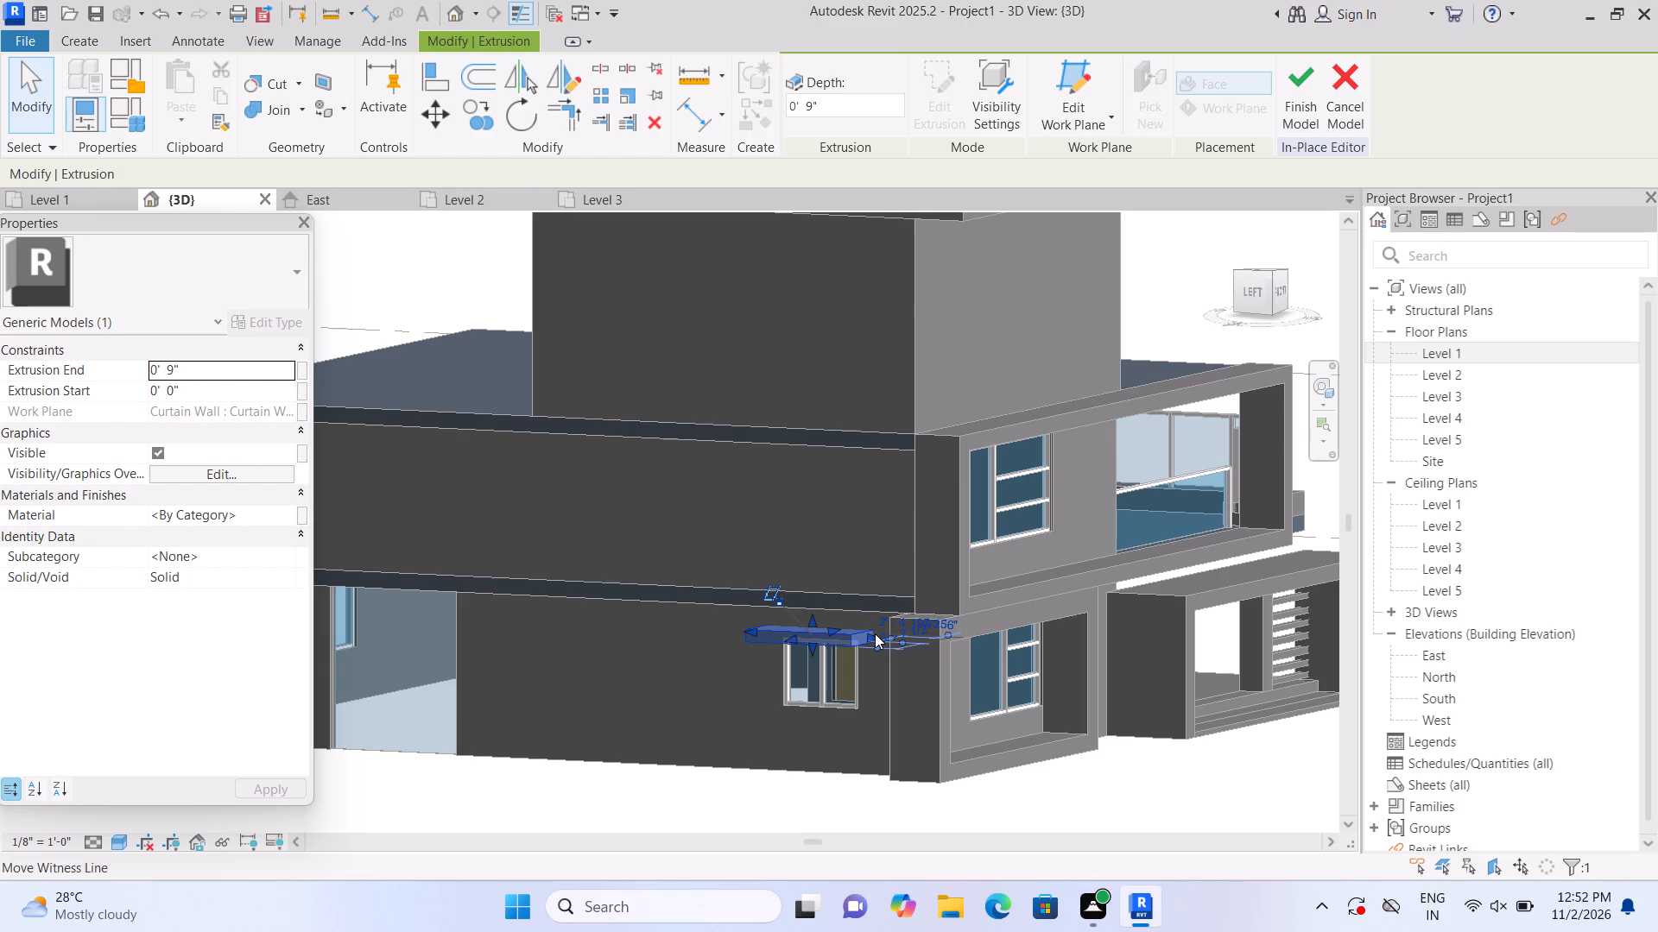
left_click(829, 792)
scroll(832, 663, "up", 8)
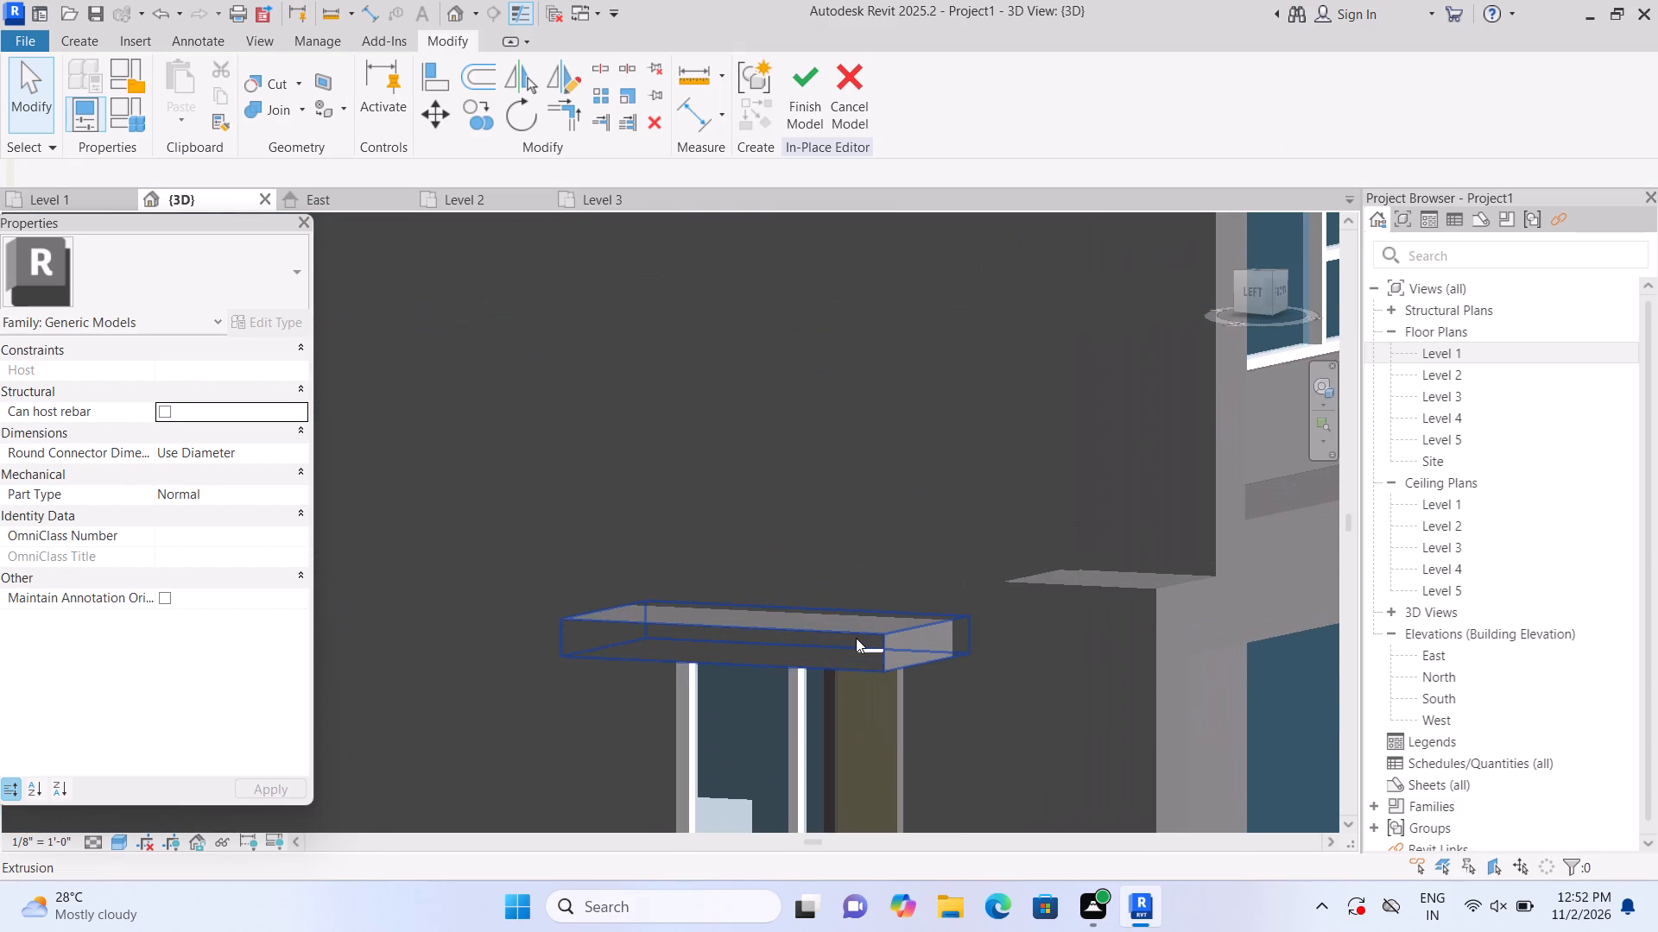
left_click(856, 638)
left_click_drag(929, 639, 931, 640)
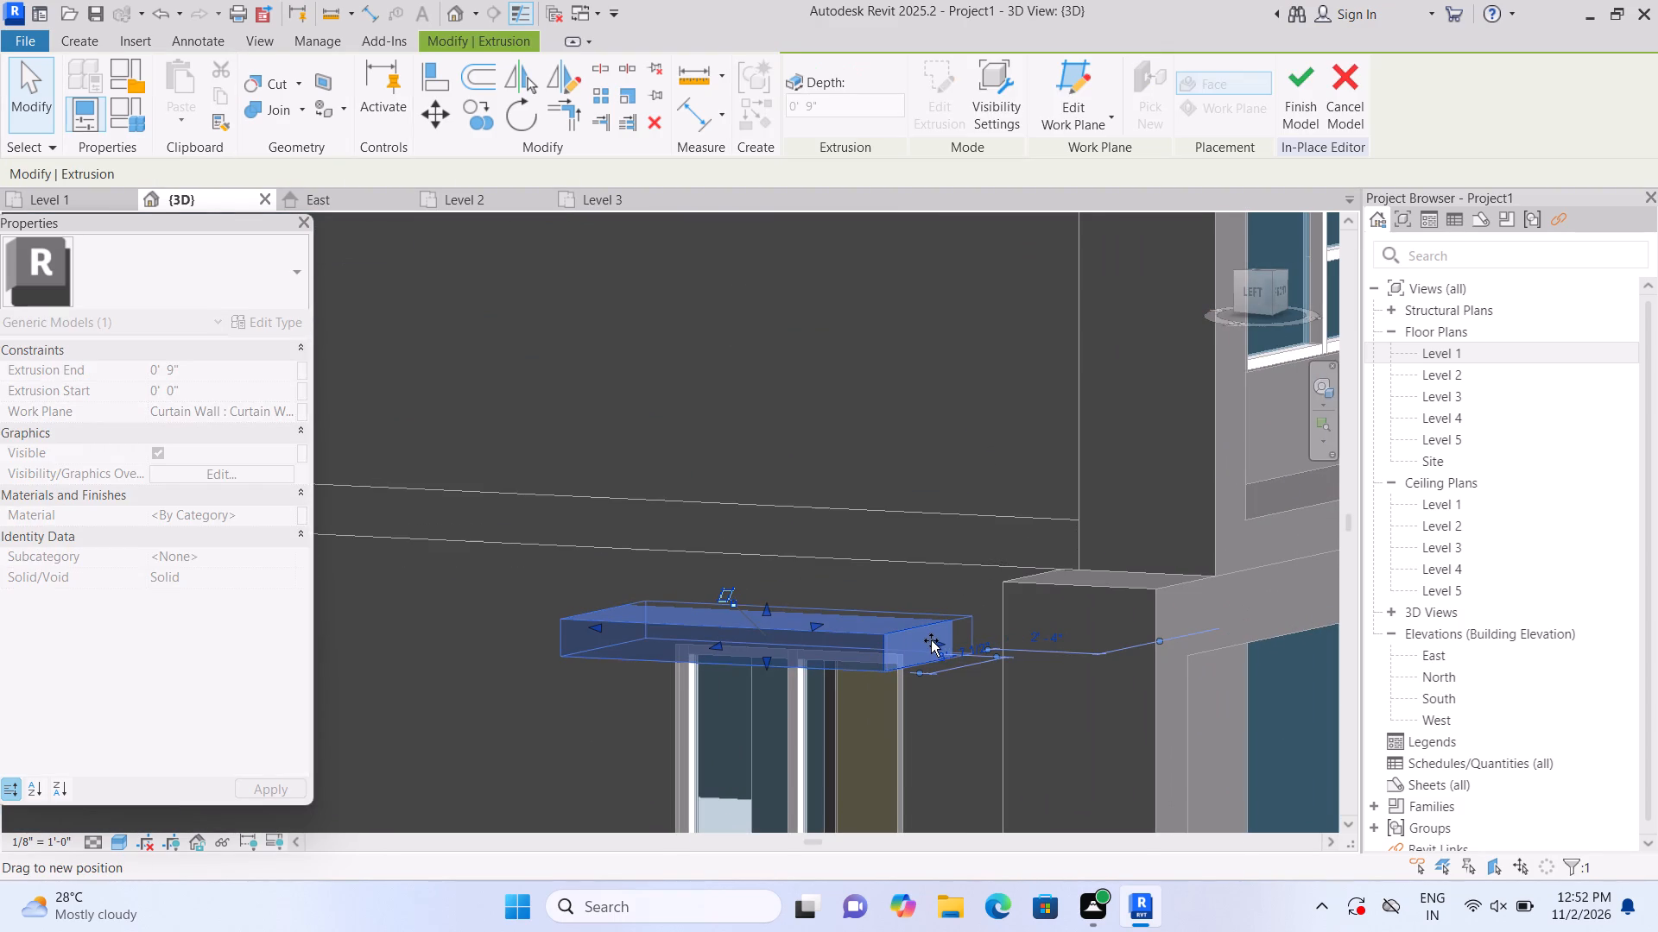
left_click_drag(931, 640, 939, 645)
scroll(939, 650, "down", 7)
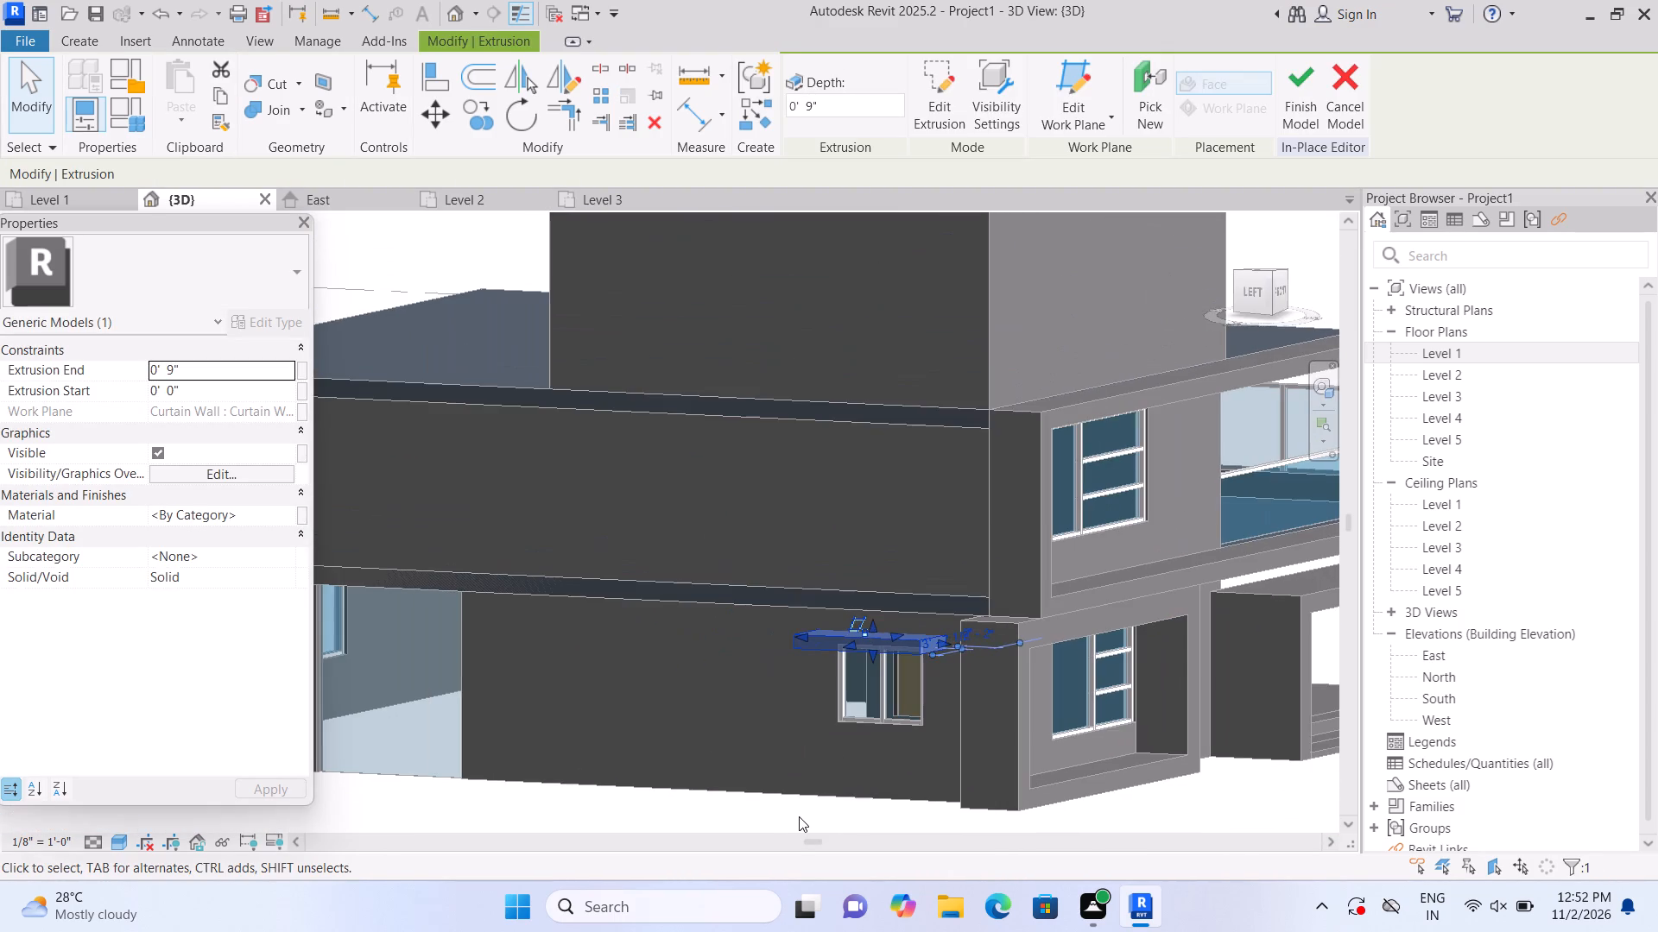
left_click(800, 816)
scroll(812, 810, "down", 3)
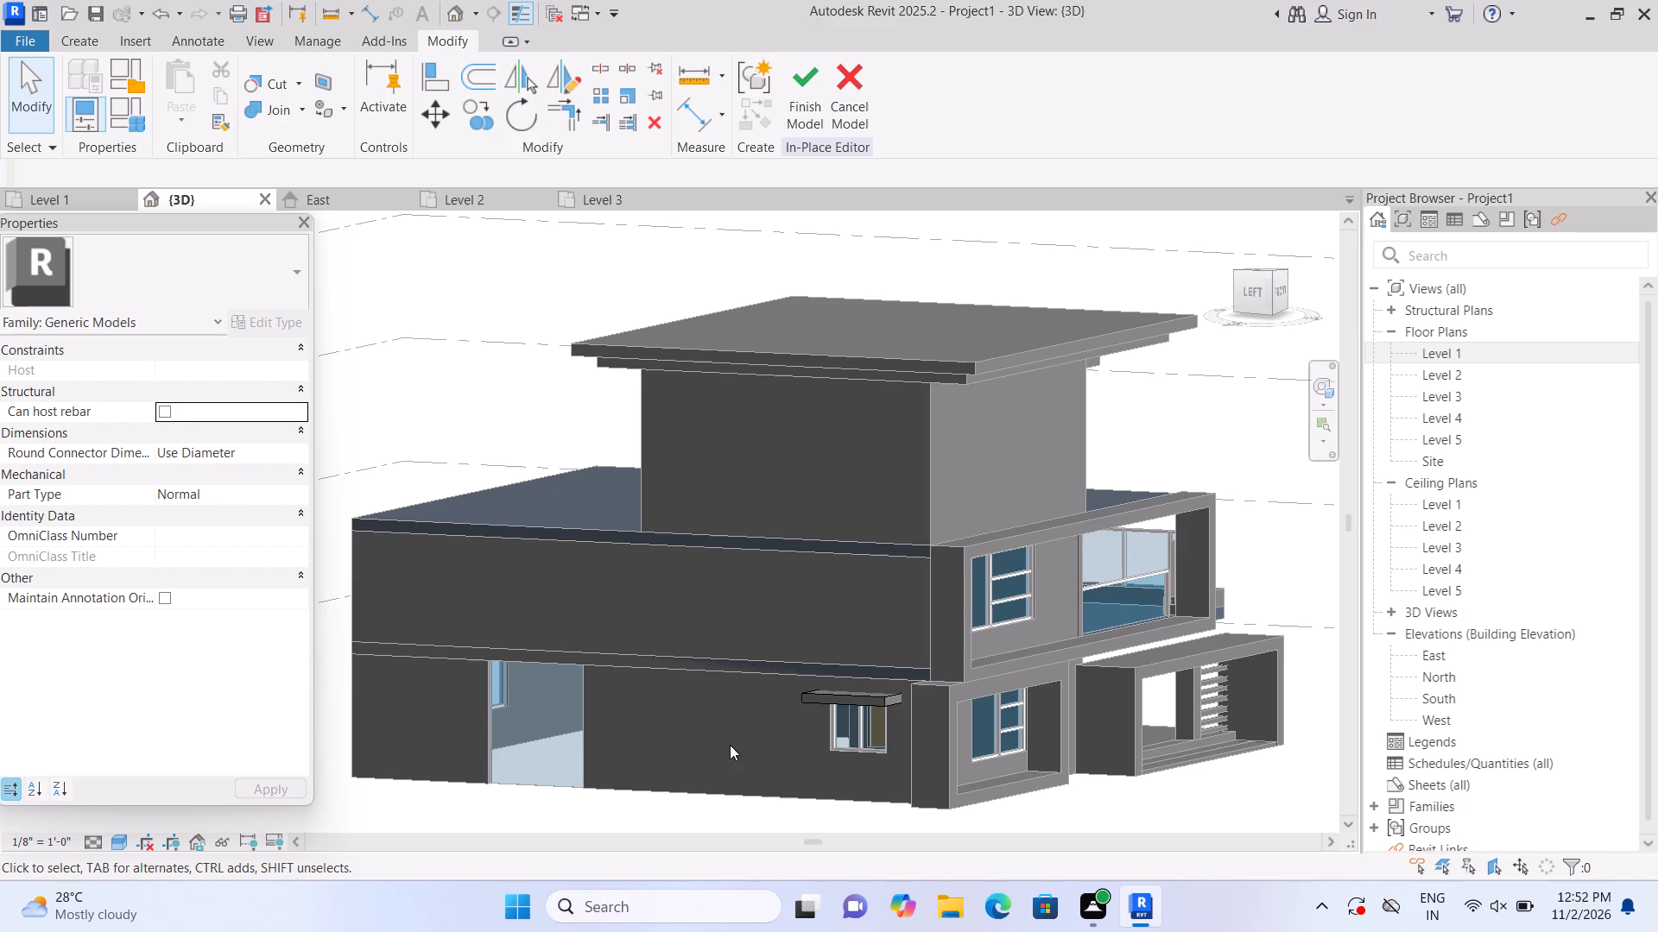
middle_click_drag(674, 732, 802, 753, "shift")
middle_click_drag(814, 749, 655, 645)
scroll(792, 694, "up", 1)
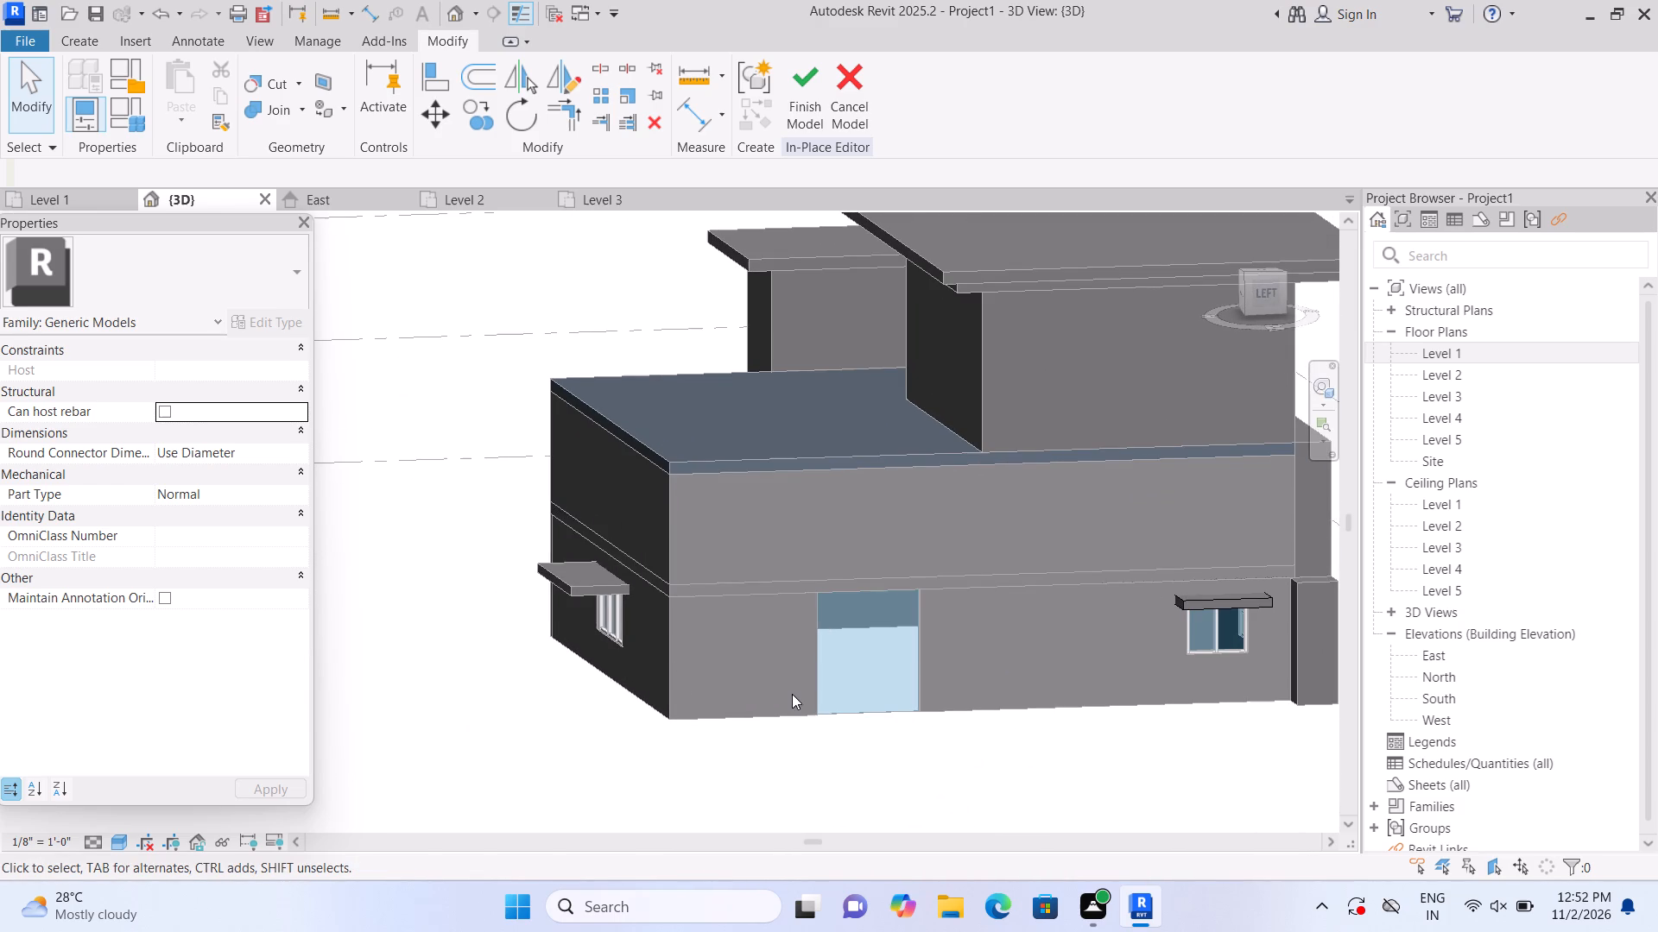
middle_click_drag(810, 695, 640, 735)
scroll(774, 701, "up", 1)
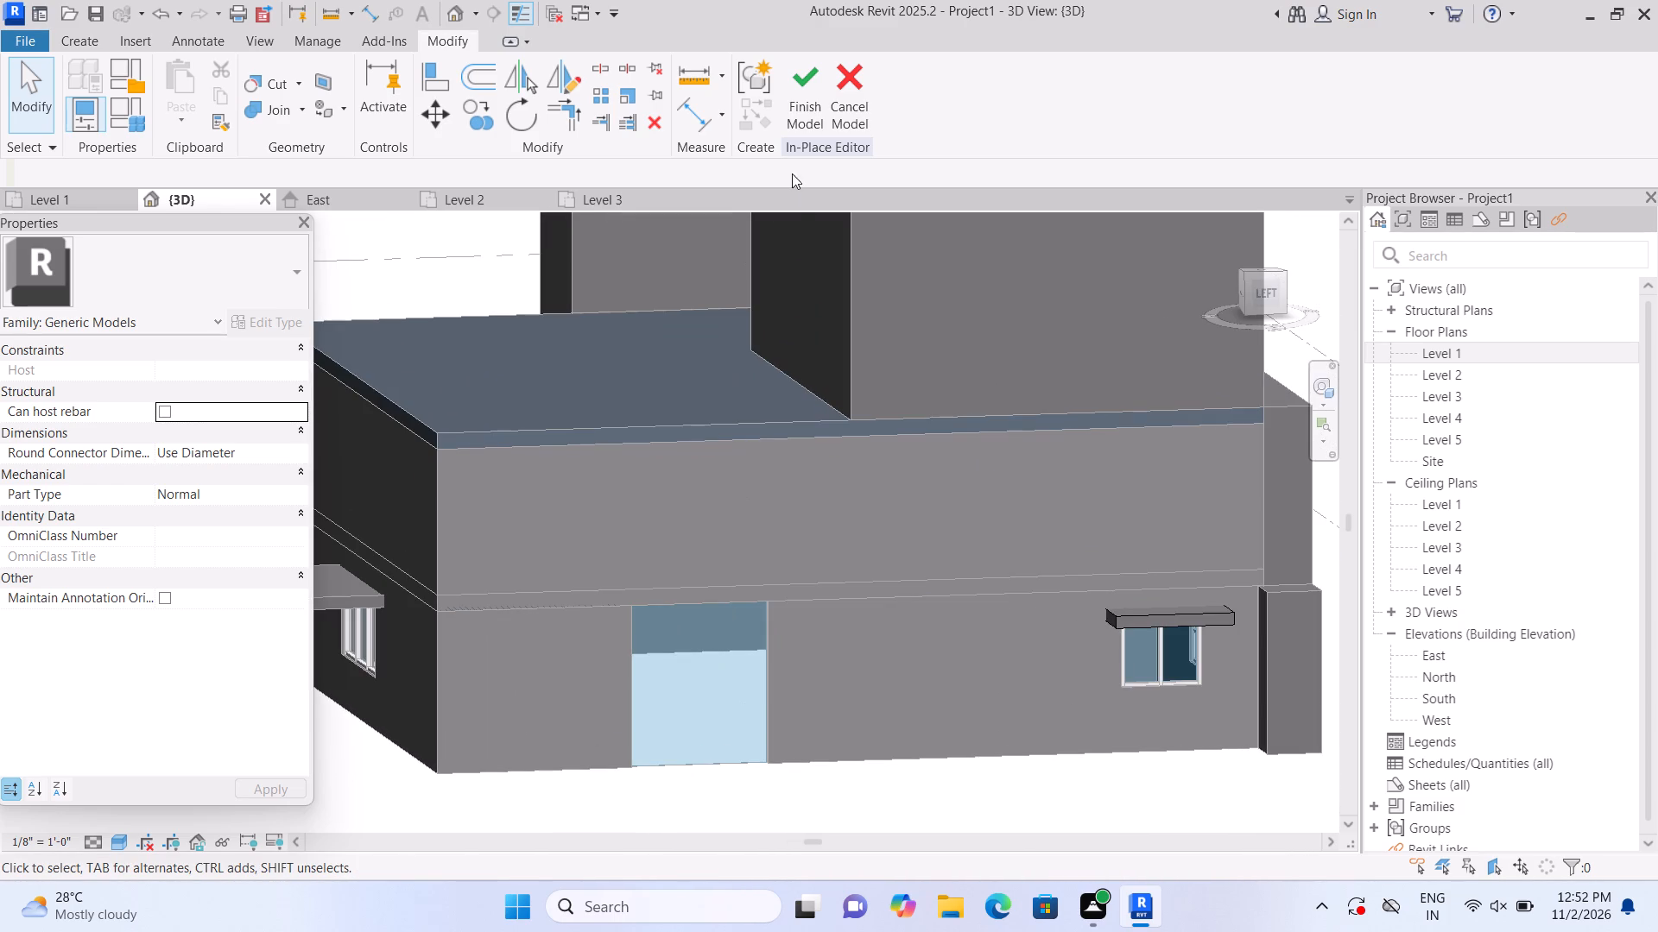
left_click(793, 124)
Resize the 8'-6" wide west curtain wall into a raised window with about 3'-6 1/2" base offset and 4'-4 29/32" height.
scroll(794, 841, "up", 1)
scroll(709, 677, "up", 3)
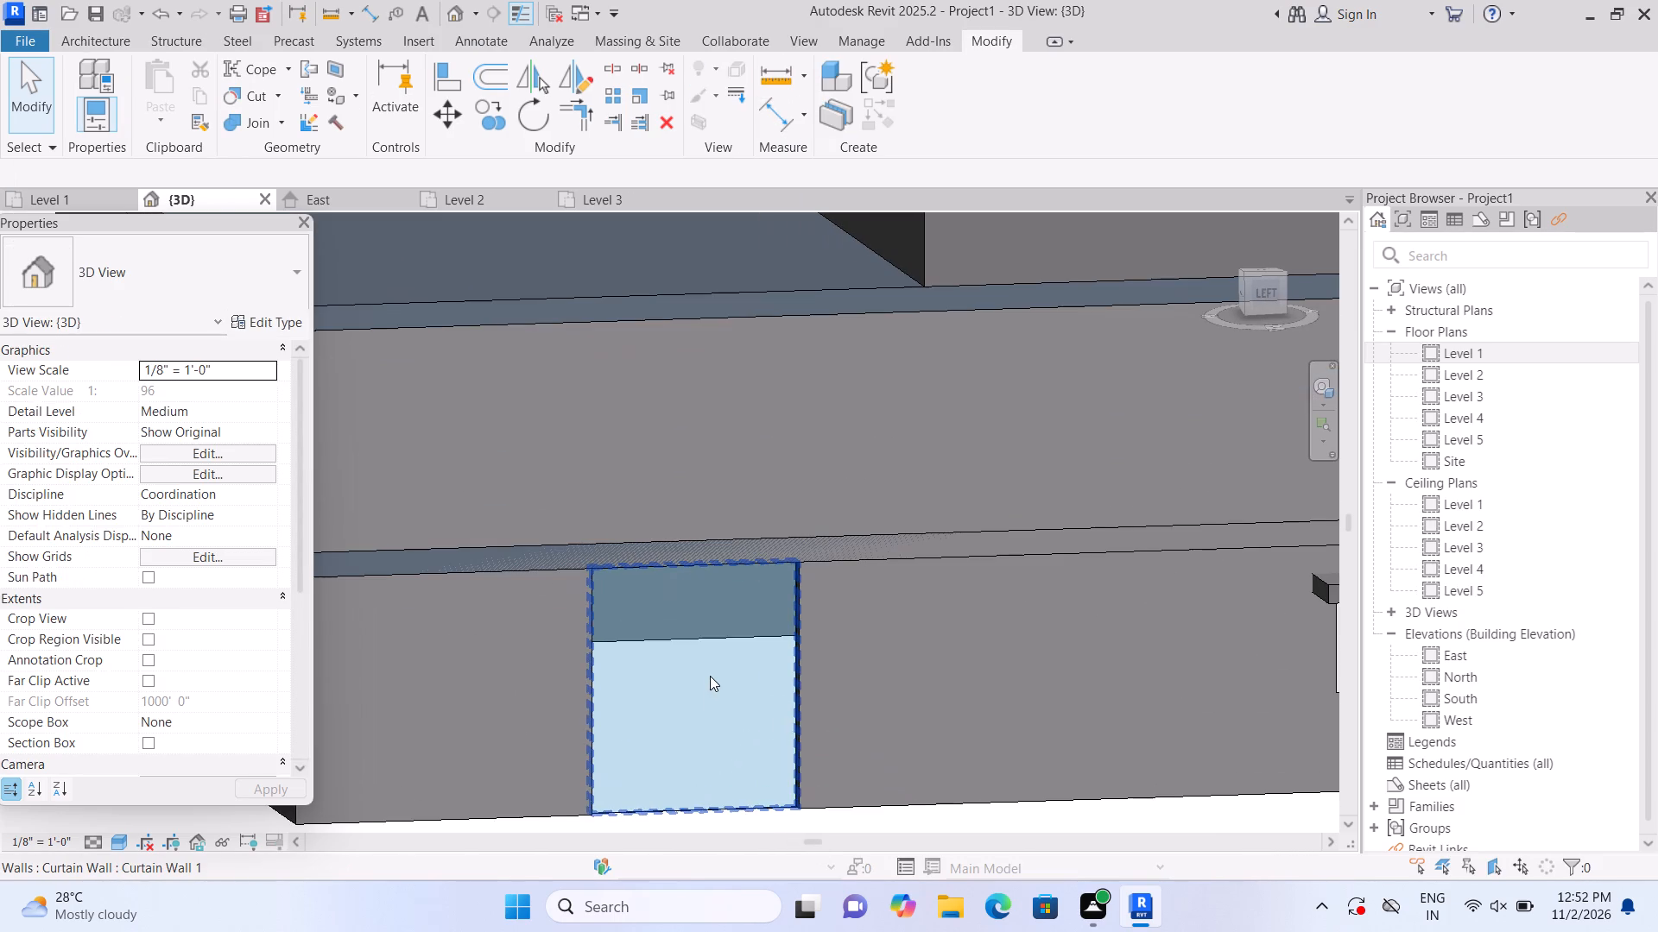
left_click(711, 676)
left_click_drag(693, 815, 712, 740)
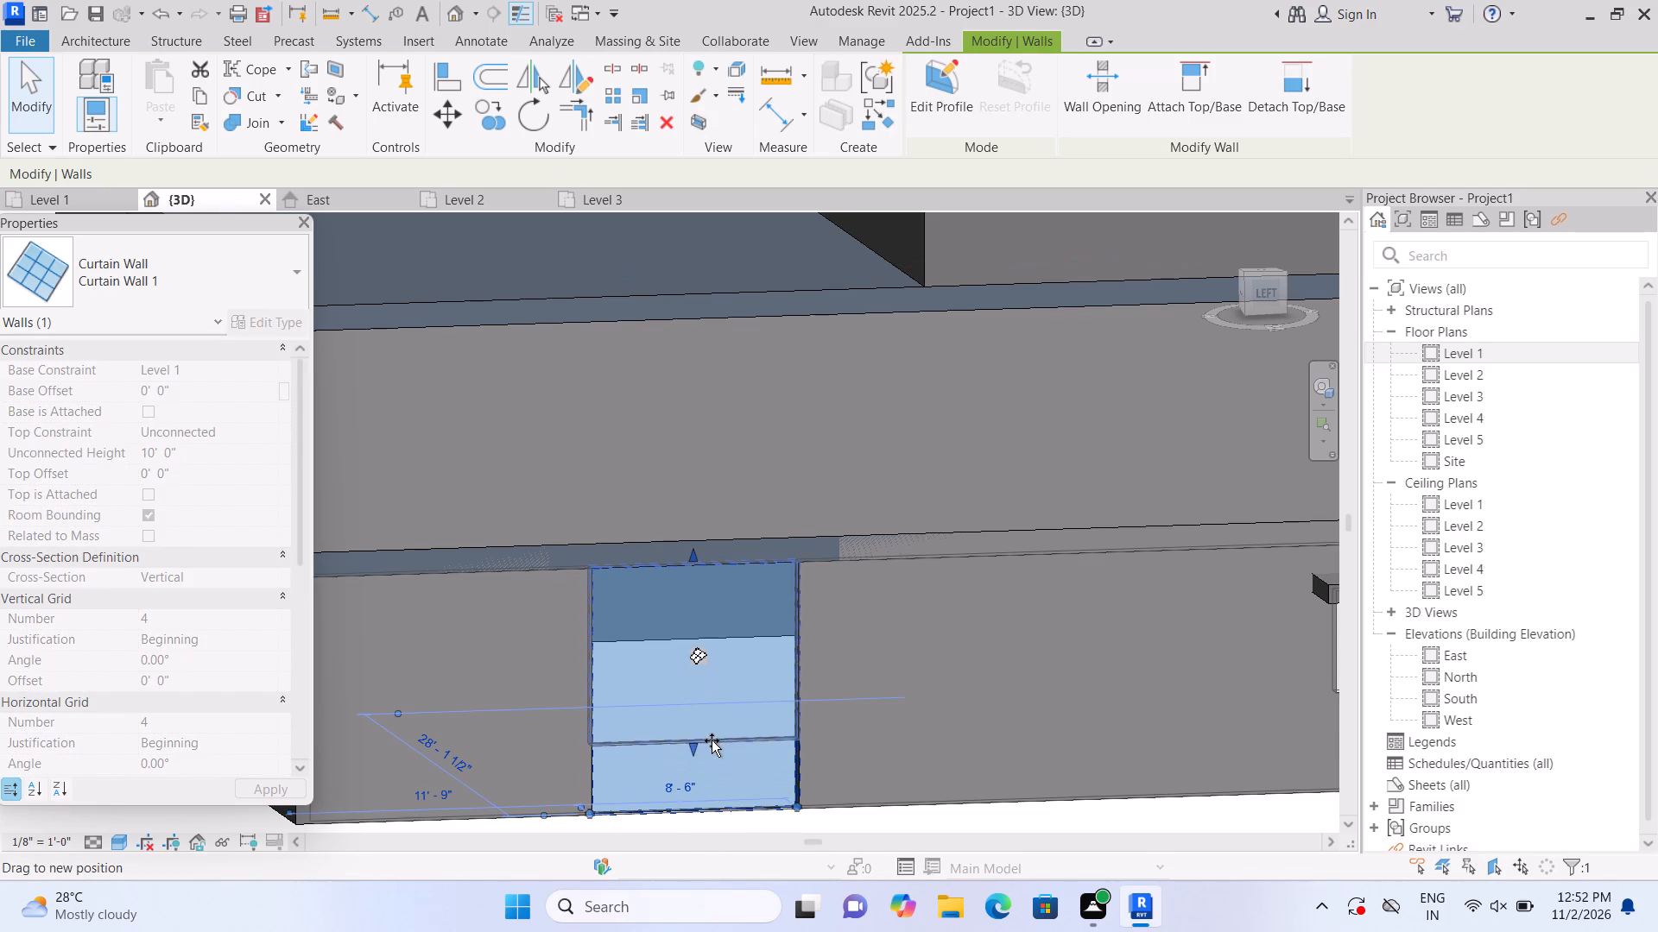
left_click_drag(712, 740, 716, 733)
left_click_drag(689, 551, 690, 559)
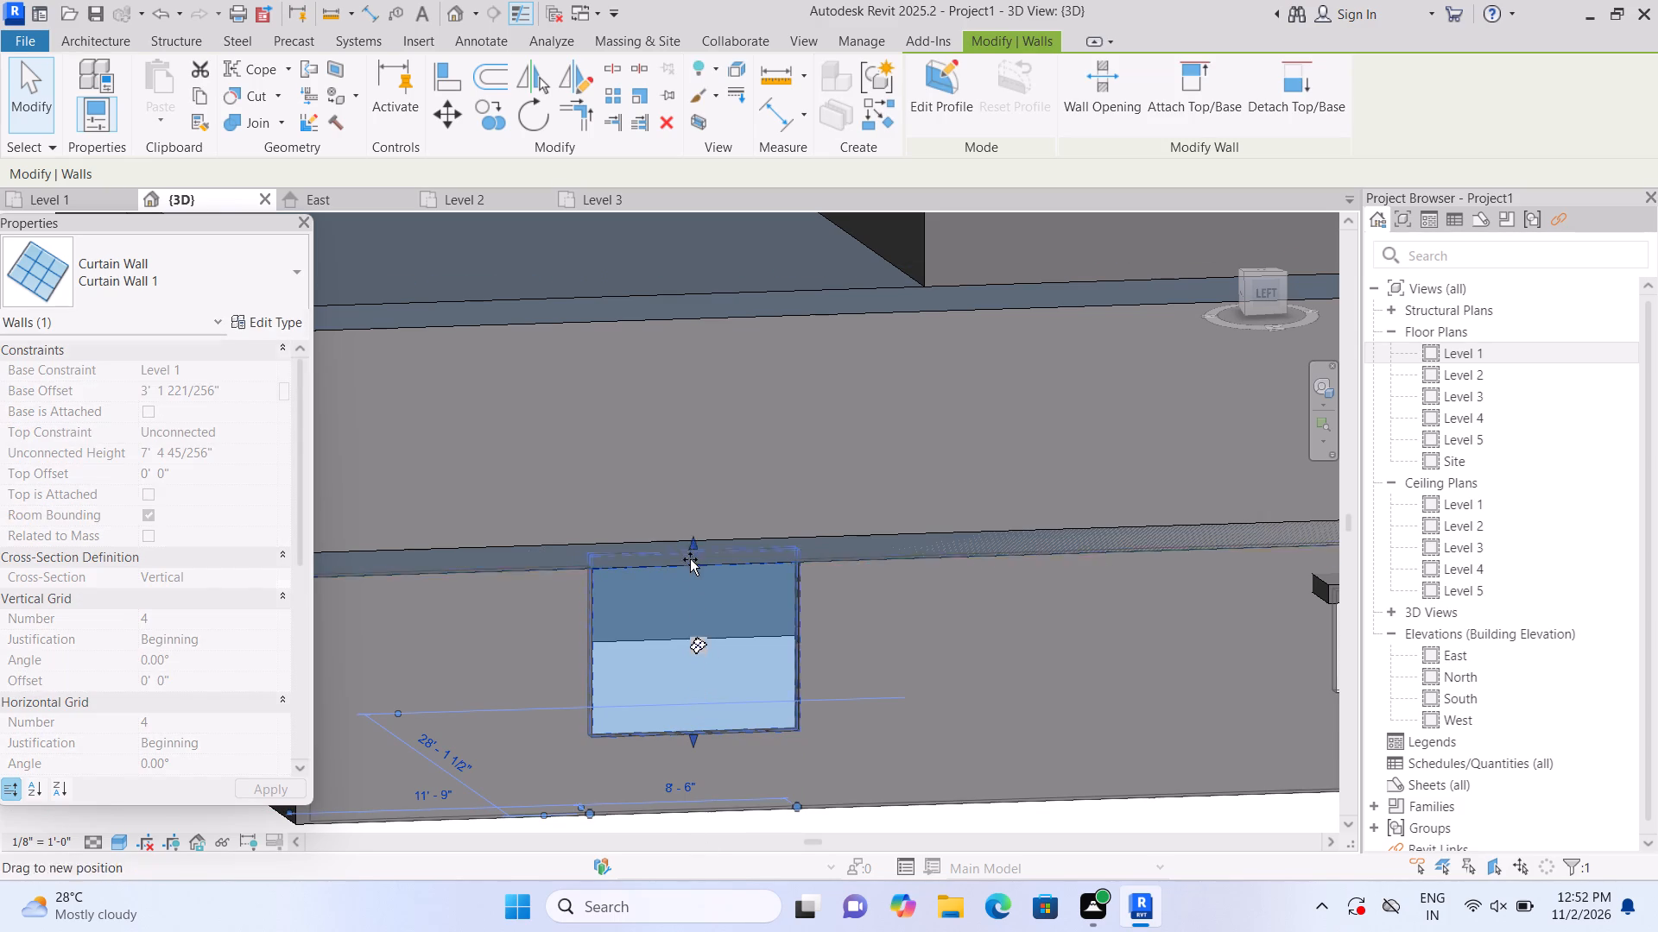
left_click_drag(690, 559, 701, 614)
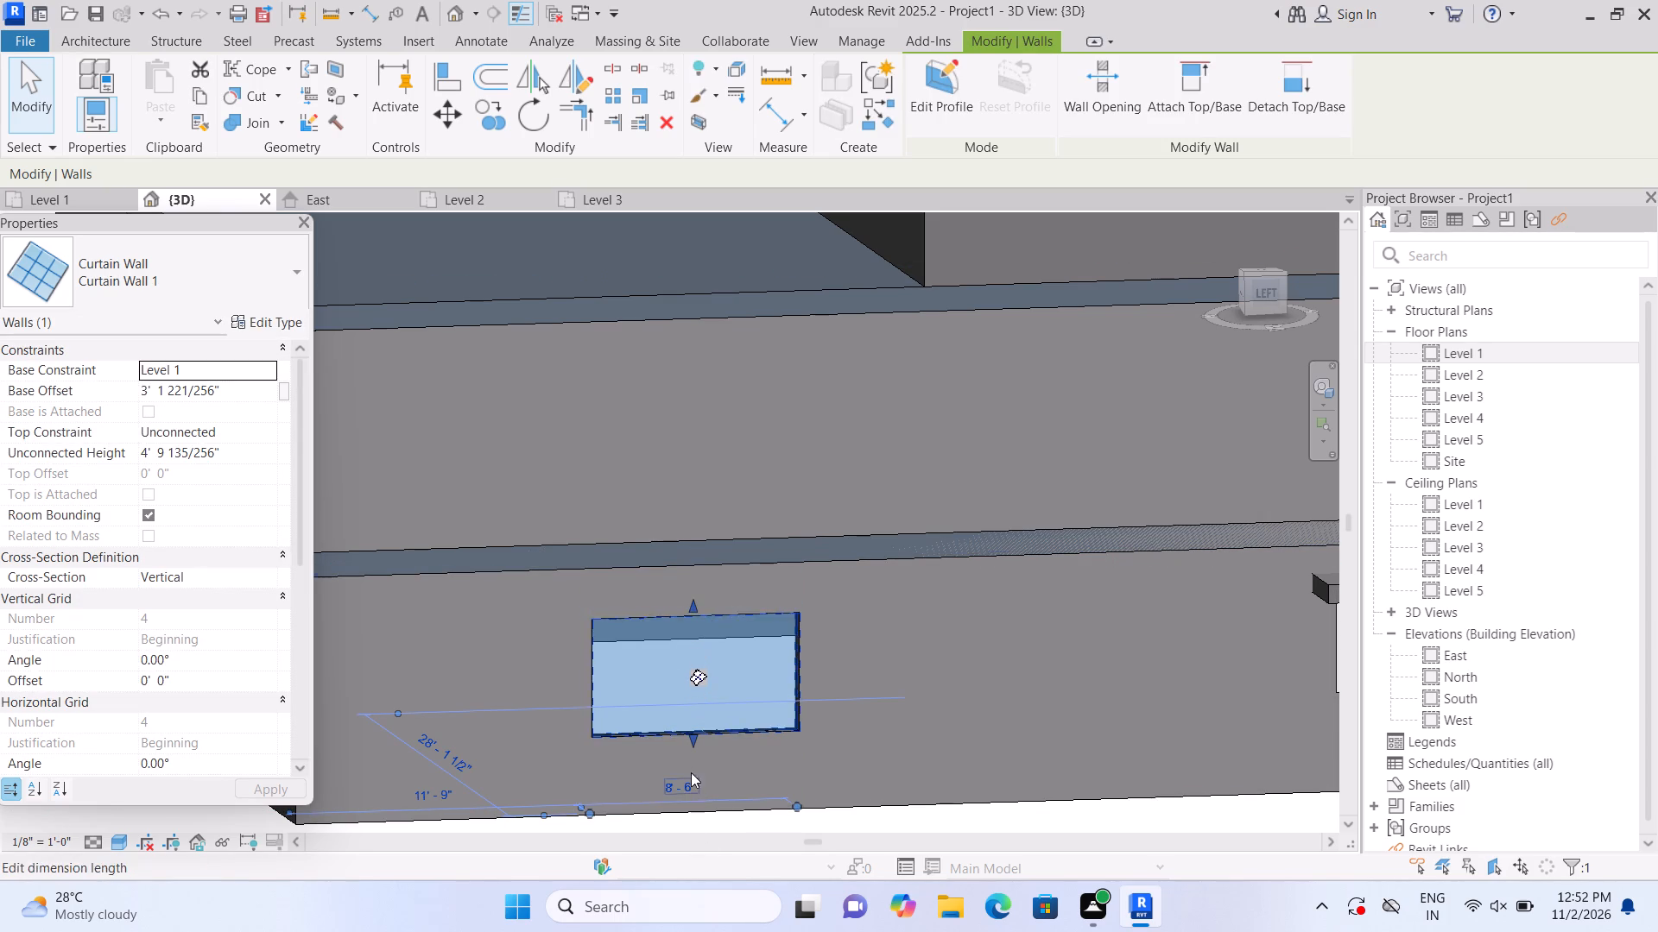
left_click_drag(691, 735, 696, 723)
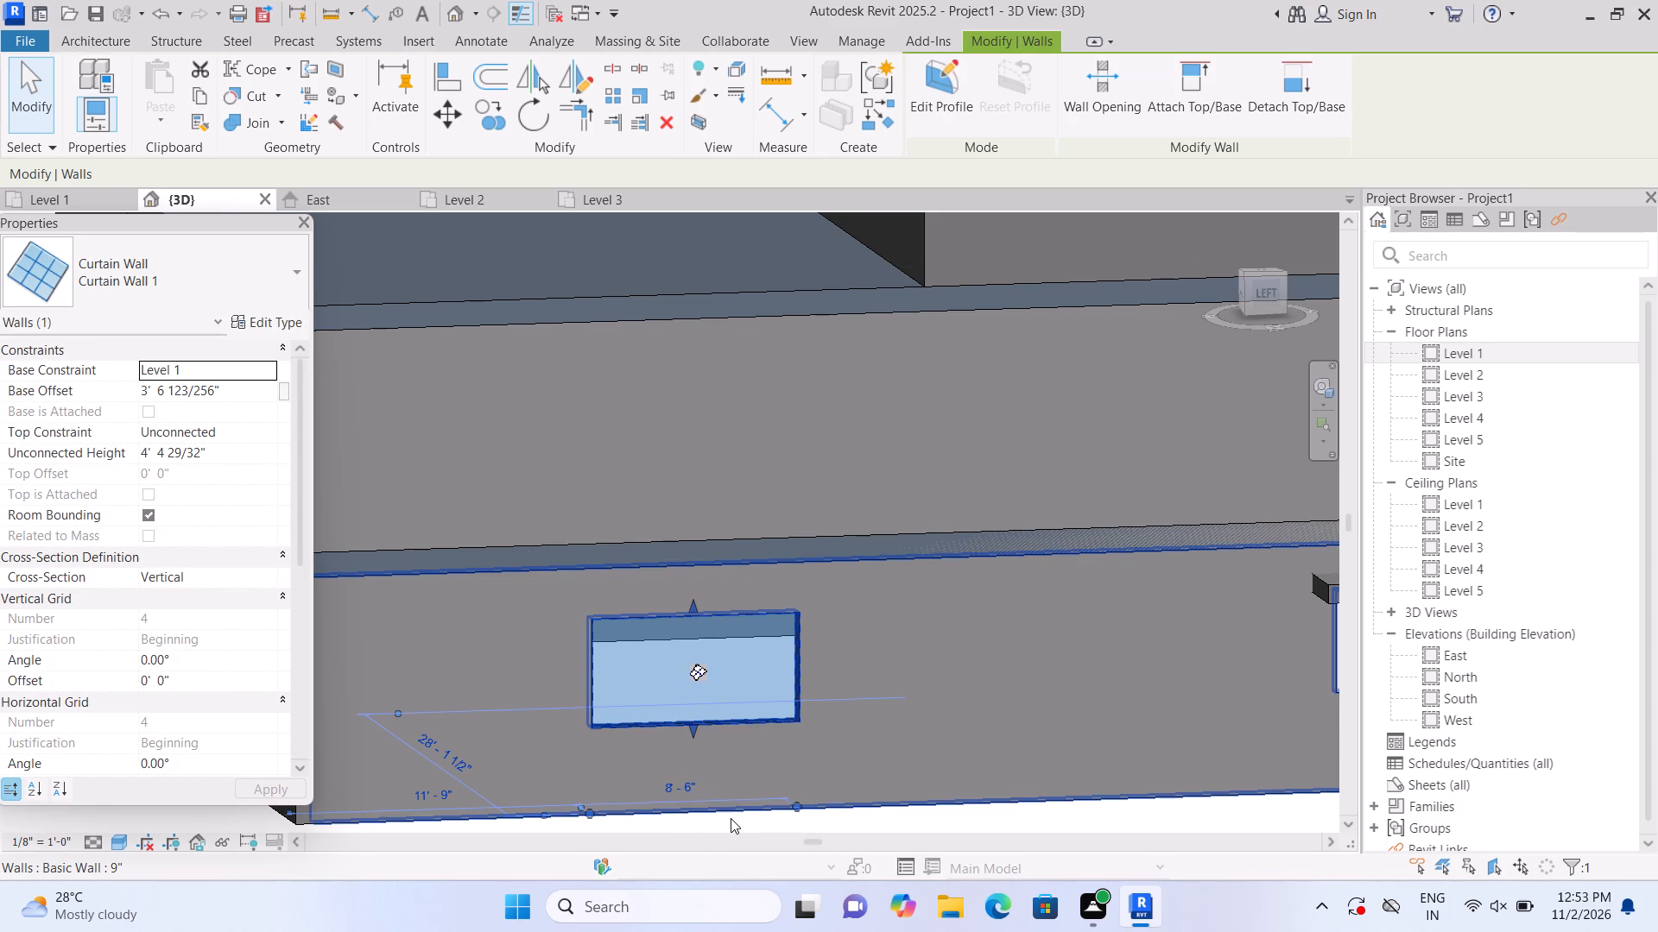
left_click(731, 818)
scroll(742, 809, "down", 2)
key("Escape")
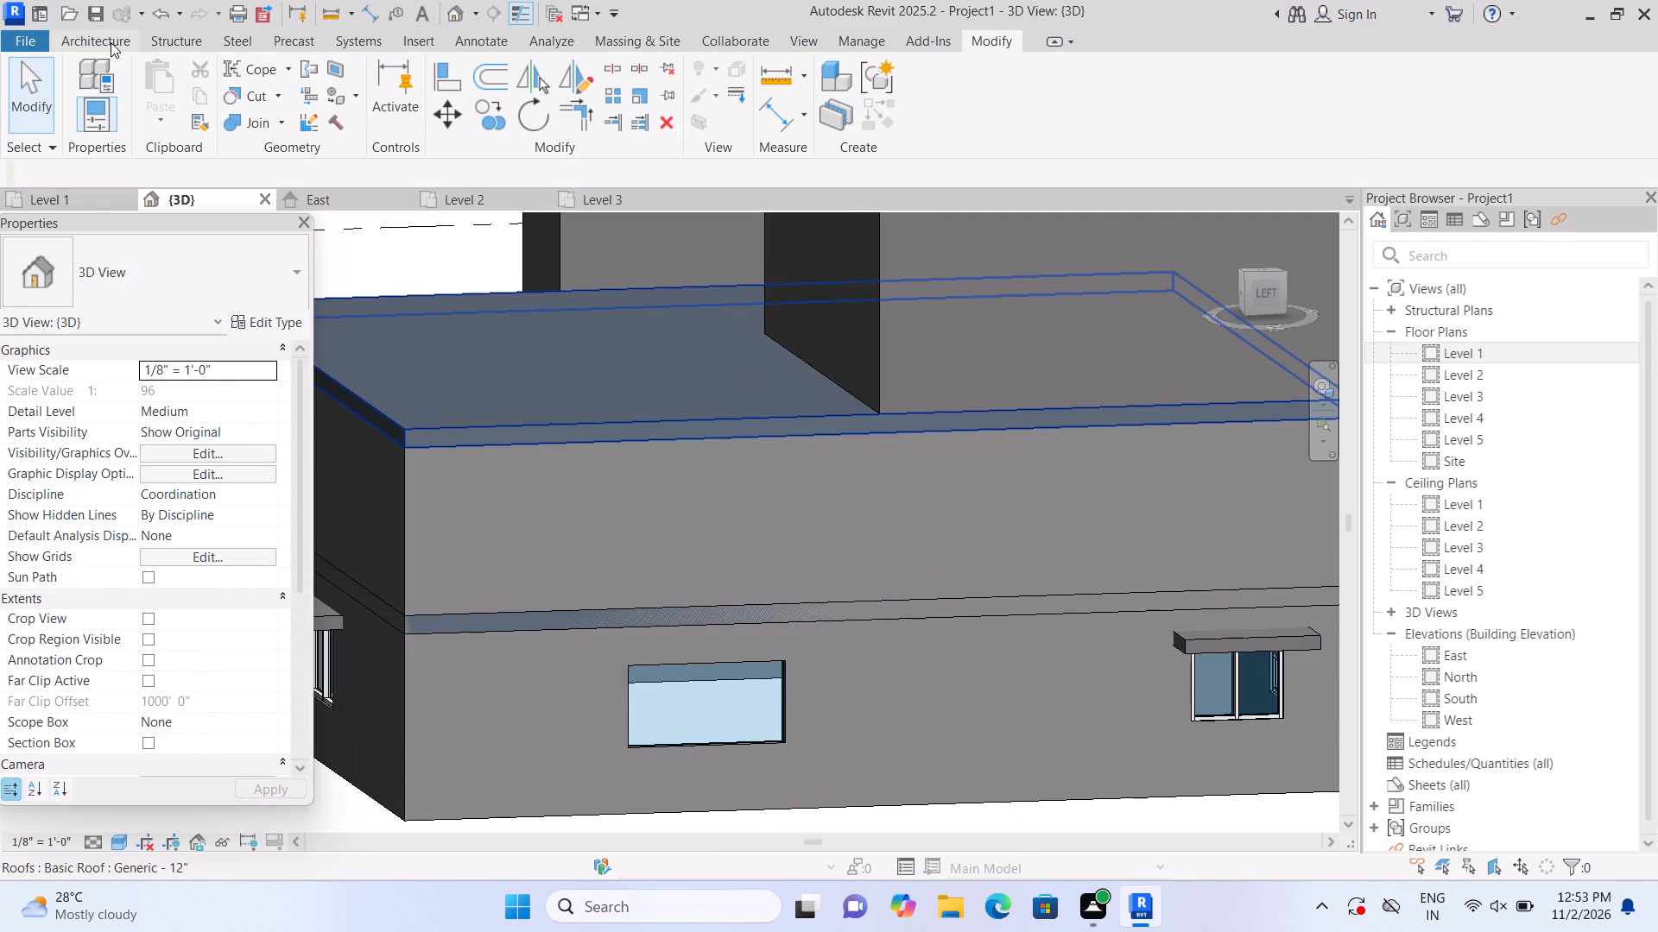
Divide the wide west window into three equal panels with two vertical curtain grid lines spaced 2'-10" apart.
left_click(111, 42)
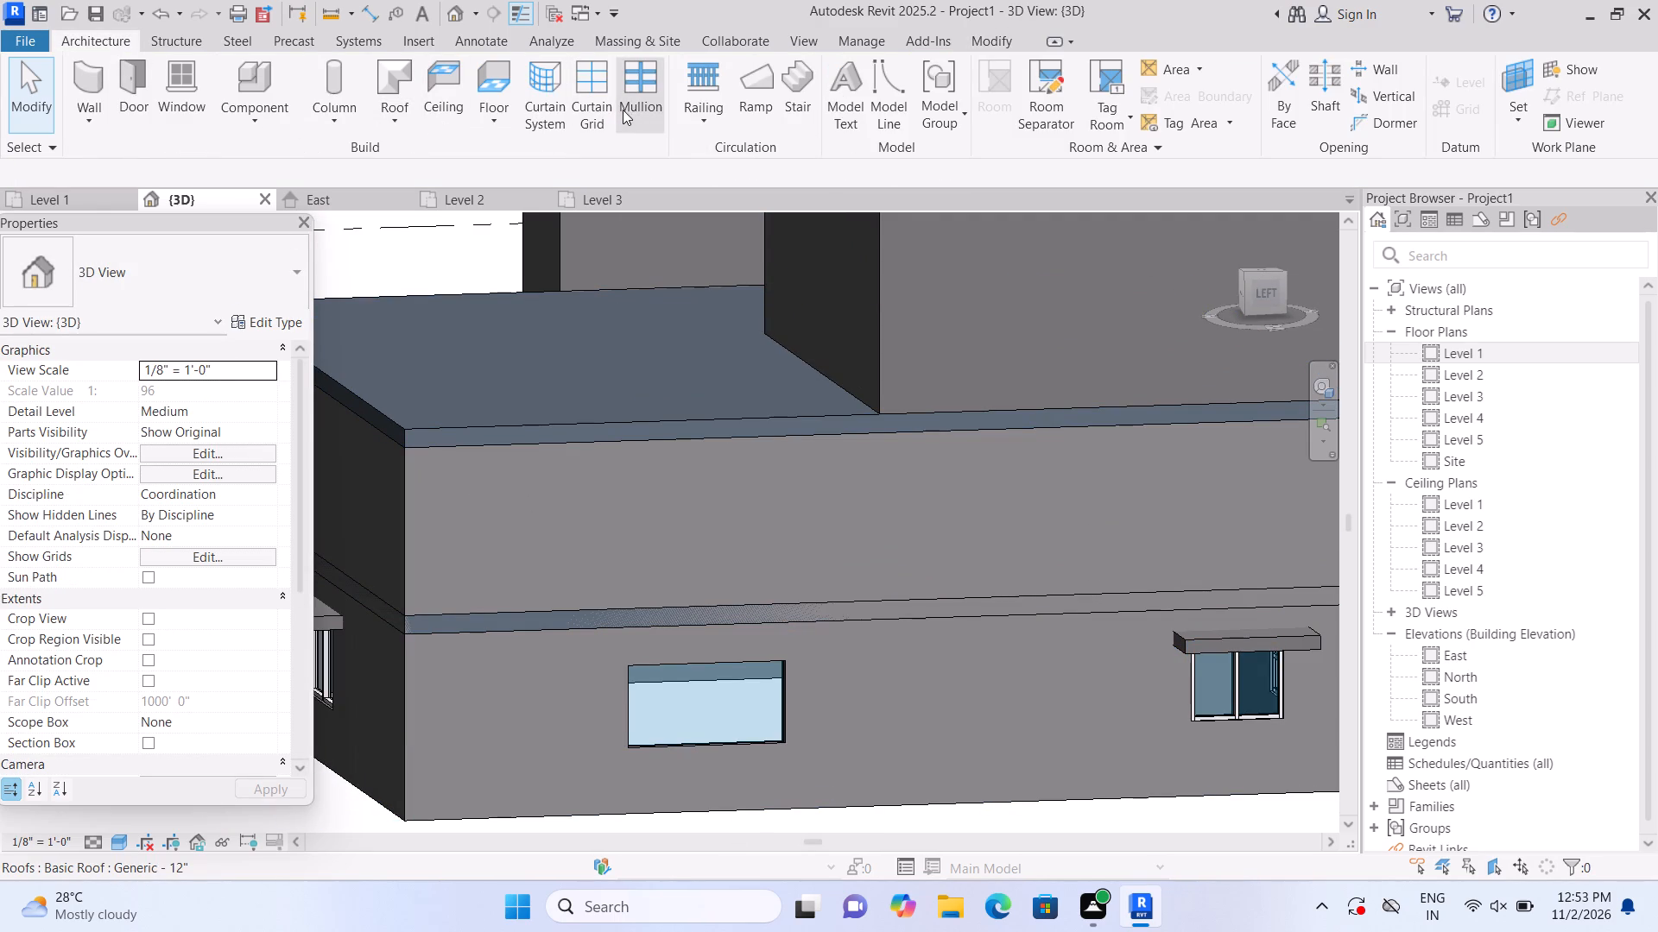
left_click(595, 104)
scroll(687, 699, "up", 1)
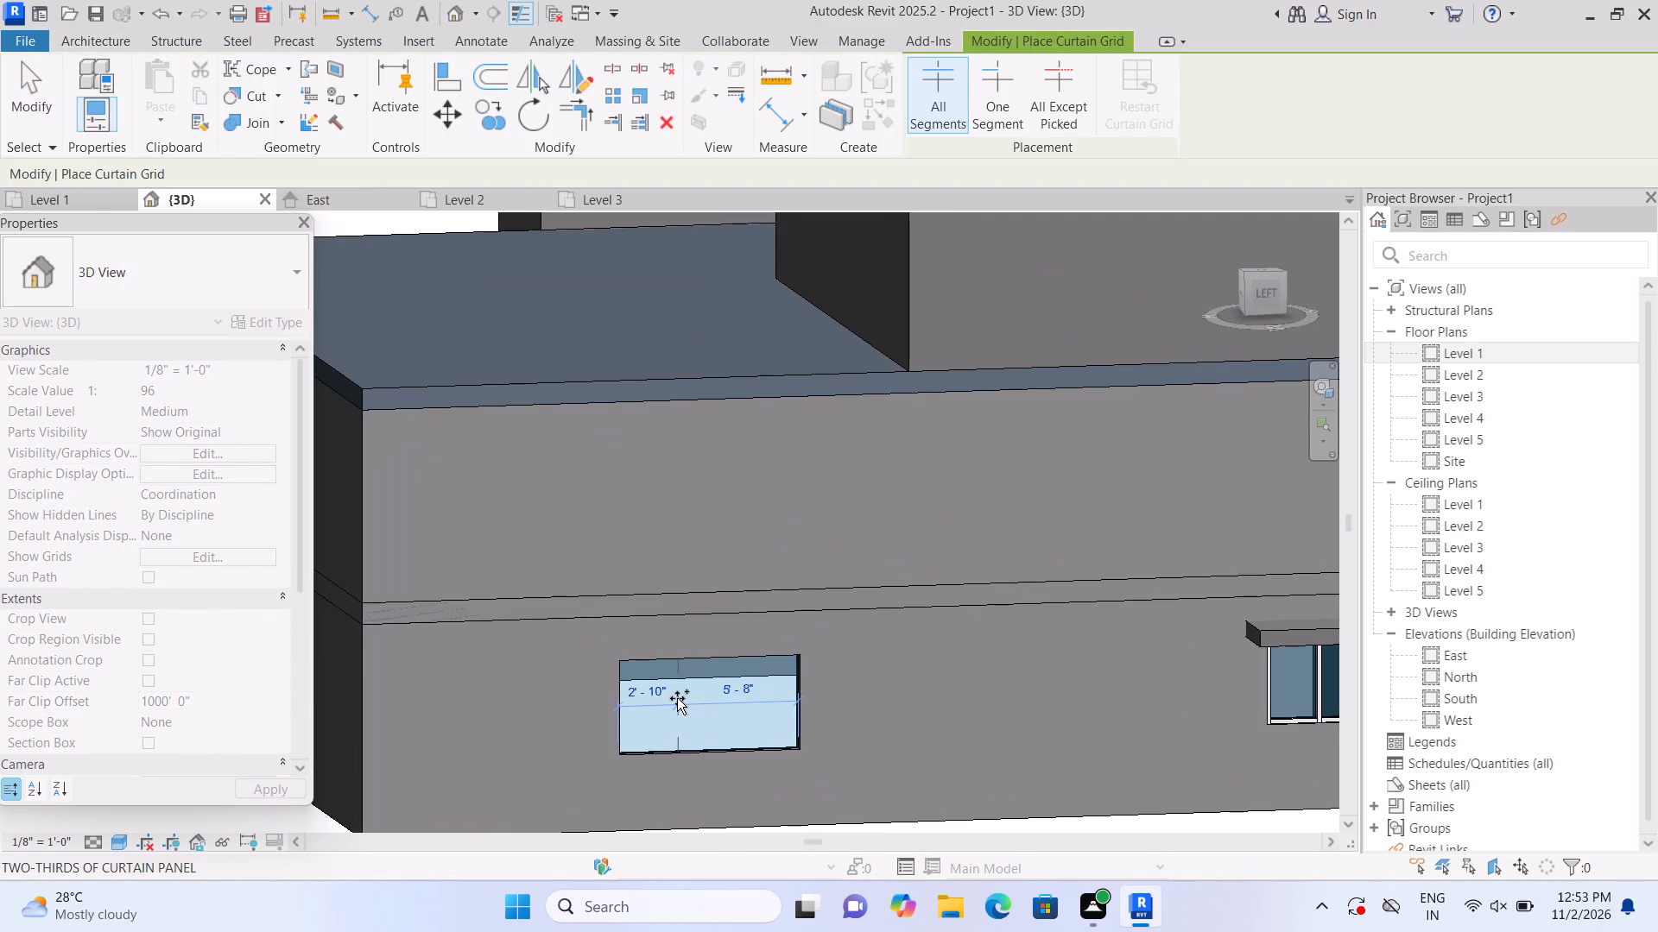
left_click(677, 698)
left_click(740, 657)
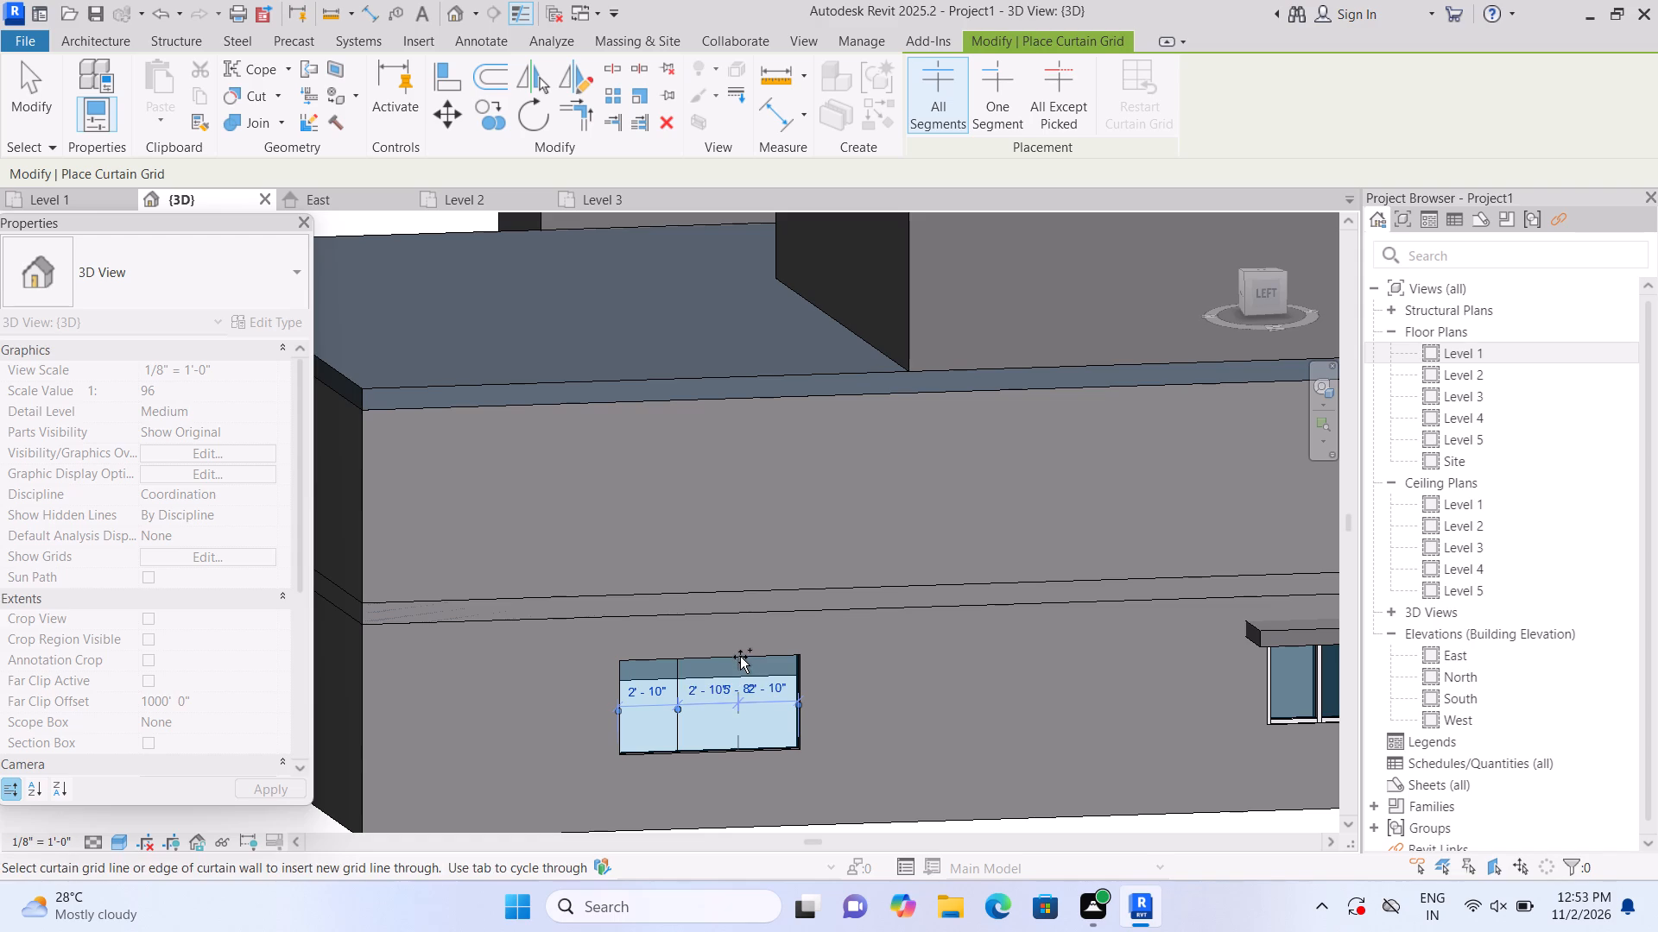
key("Escape")
key("Escape")
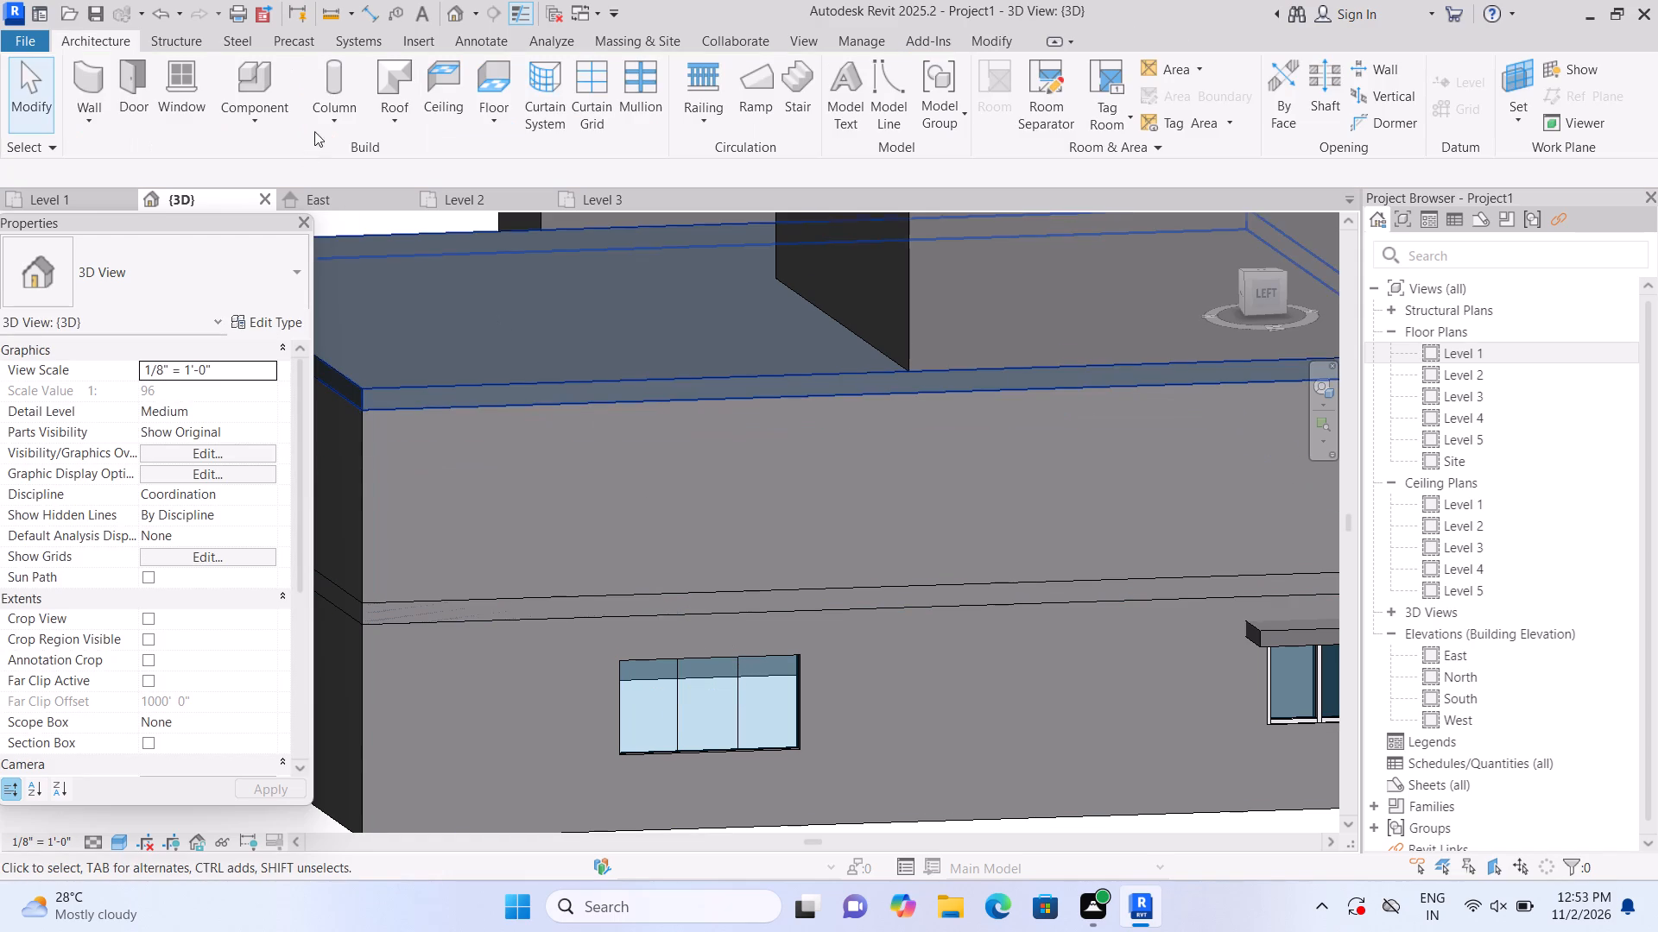
Place 2.5" x 5" rectangular mullions on both vertical grid lines and around the wide west window's outer edges.
left_click(651, 125)
left_click(670, 739)
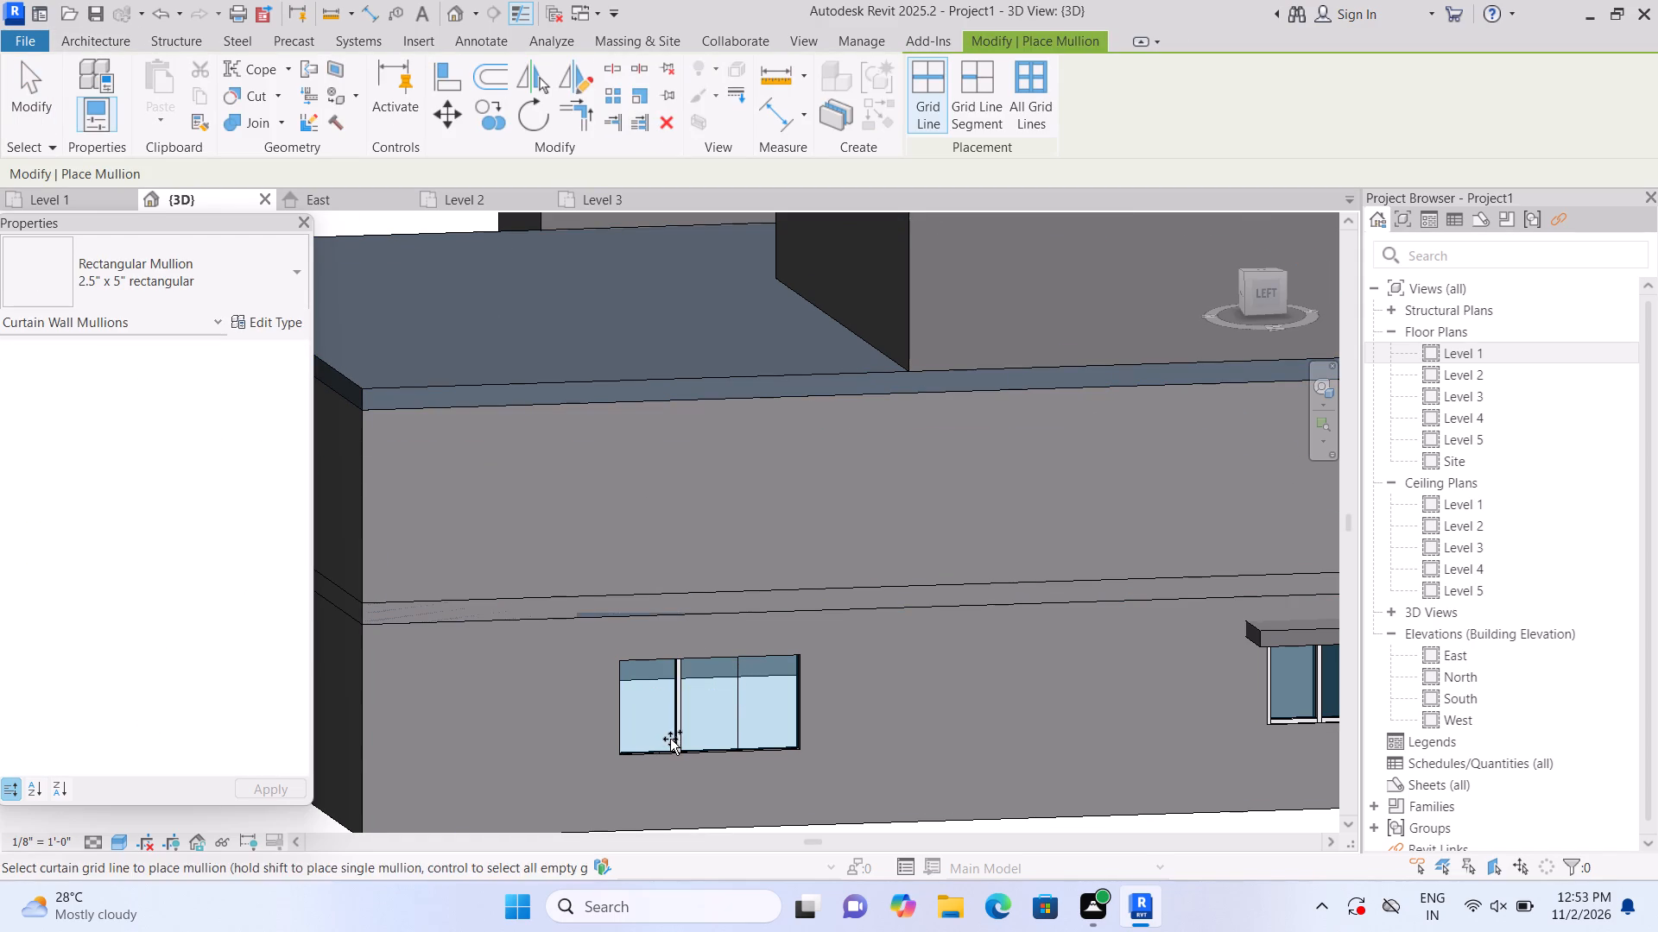
left_click(749, 715)
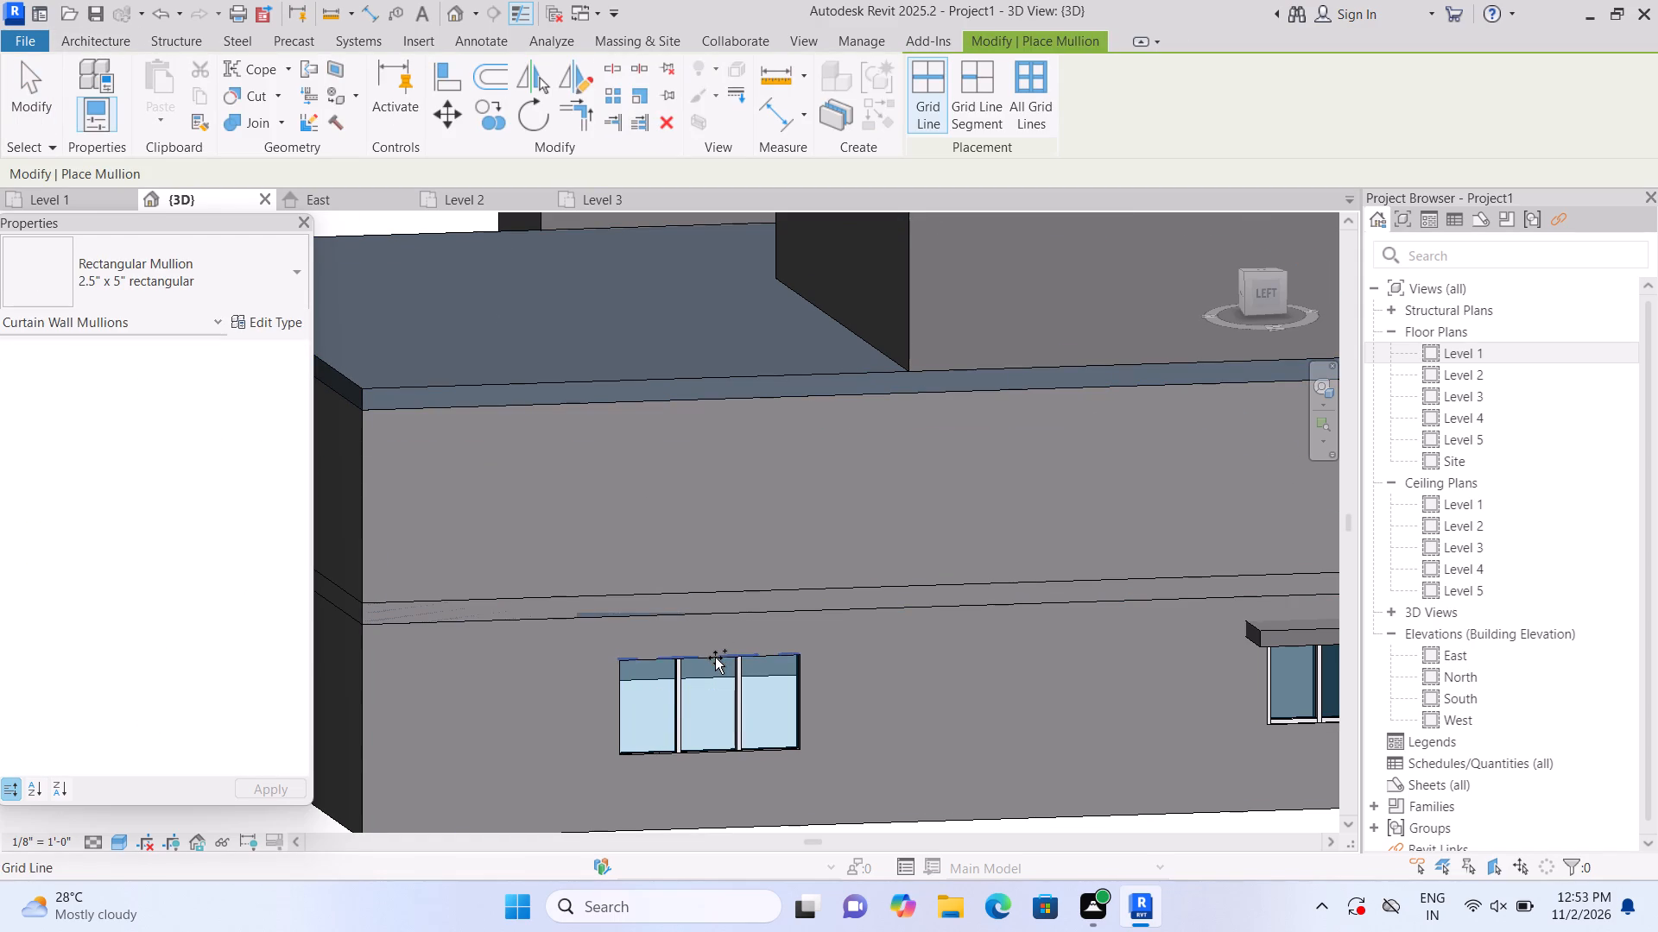
left_click(715, 658)
left_click(618, 714)
left_click(628, 720)
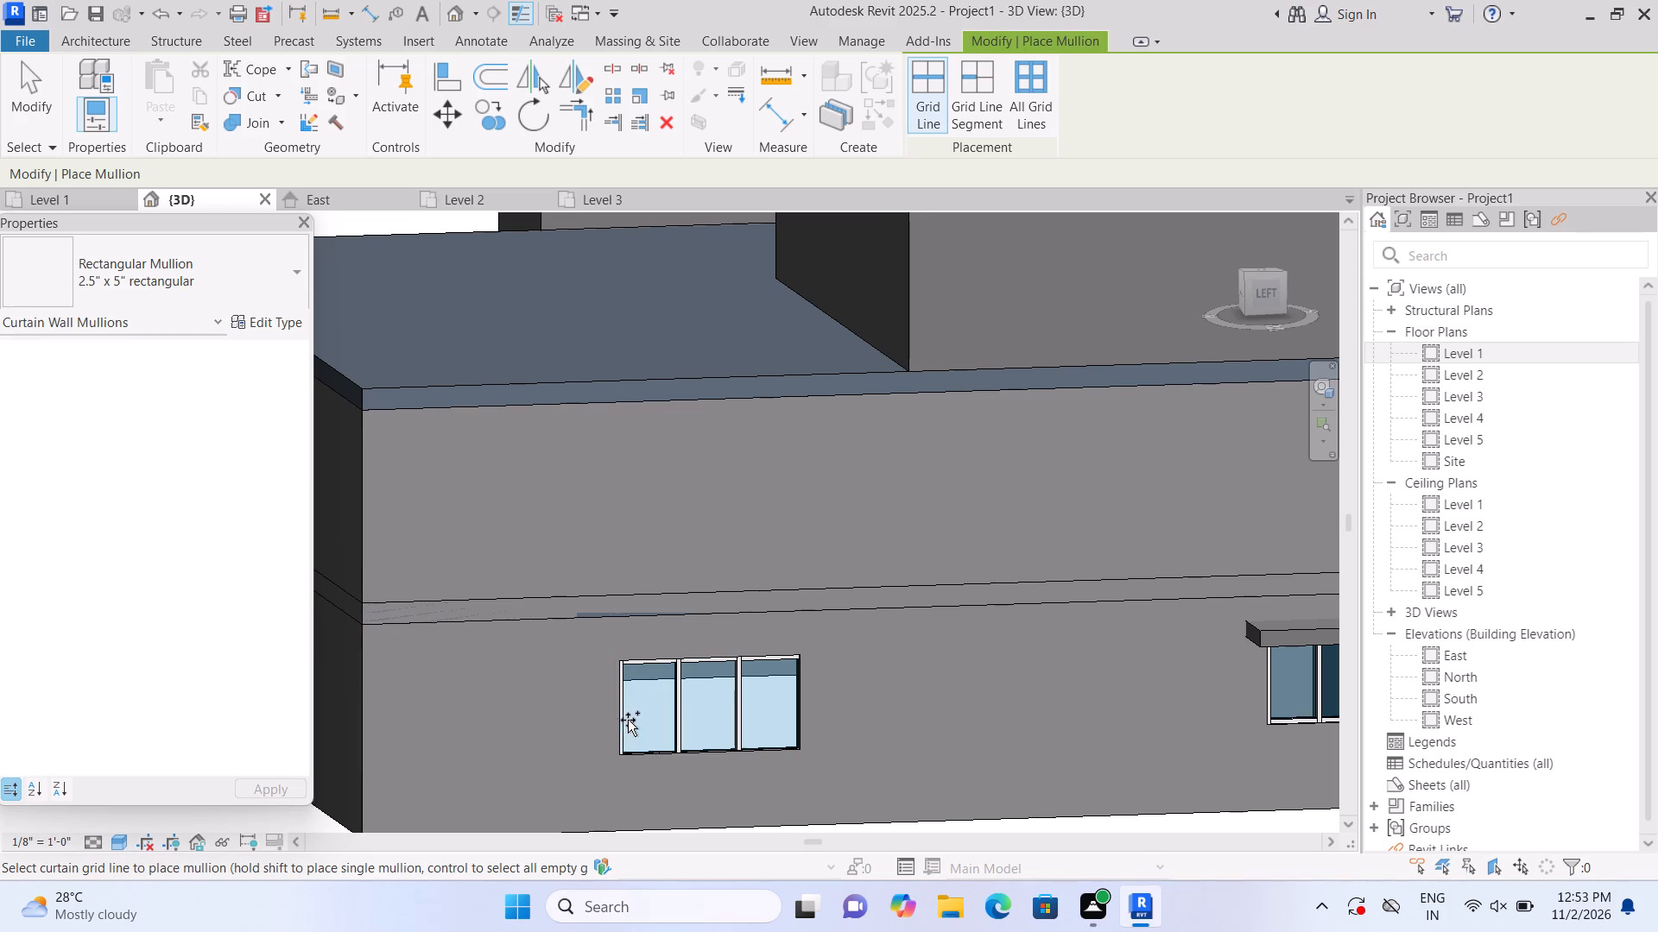
left_click(648, 753)
left_click(788, 707)
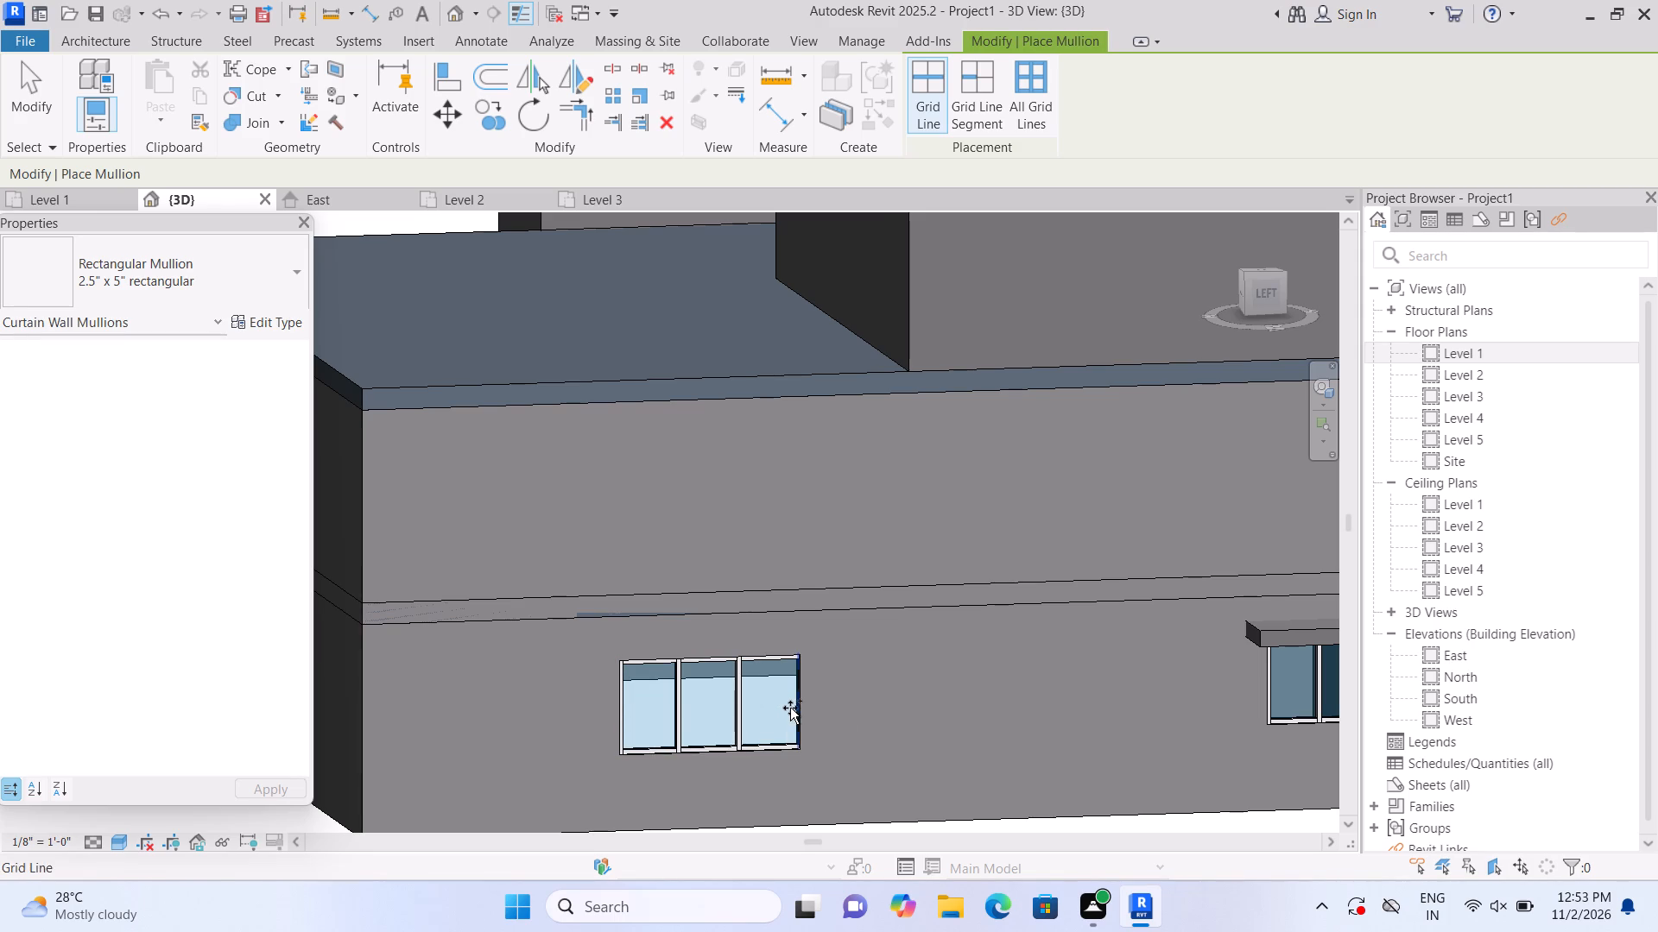
scroll(790, 708, "down", 3)
scroll(790, 708, "up", 1)
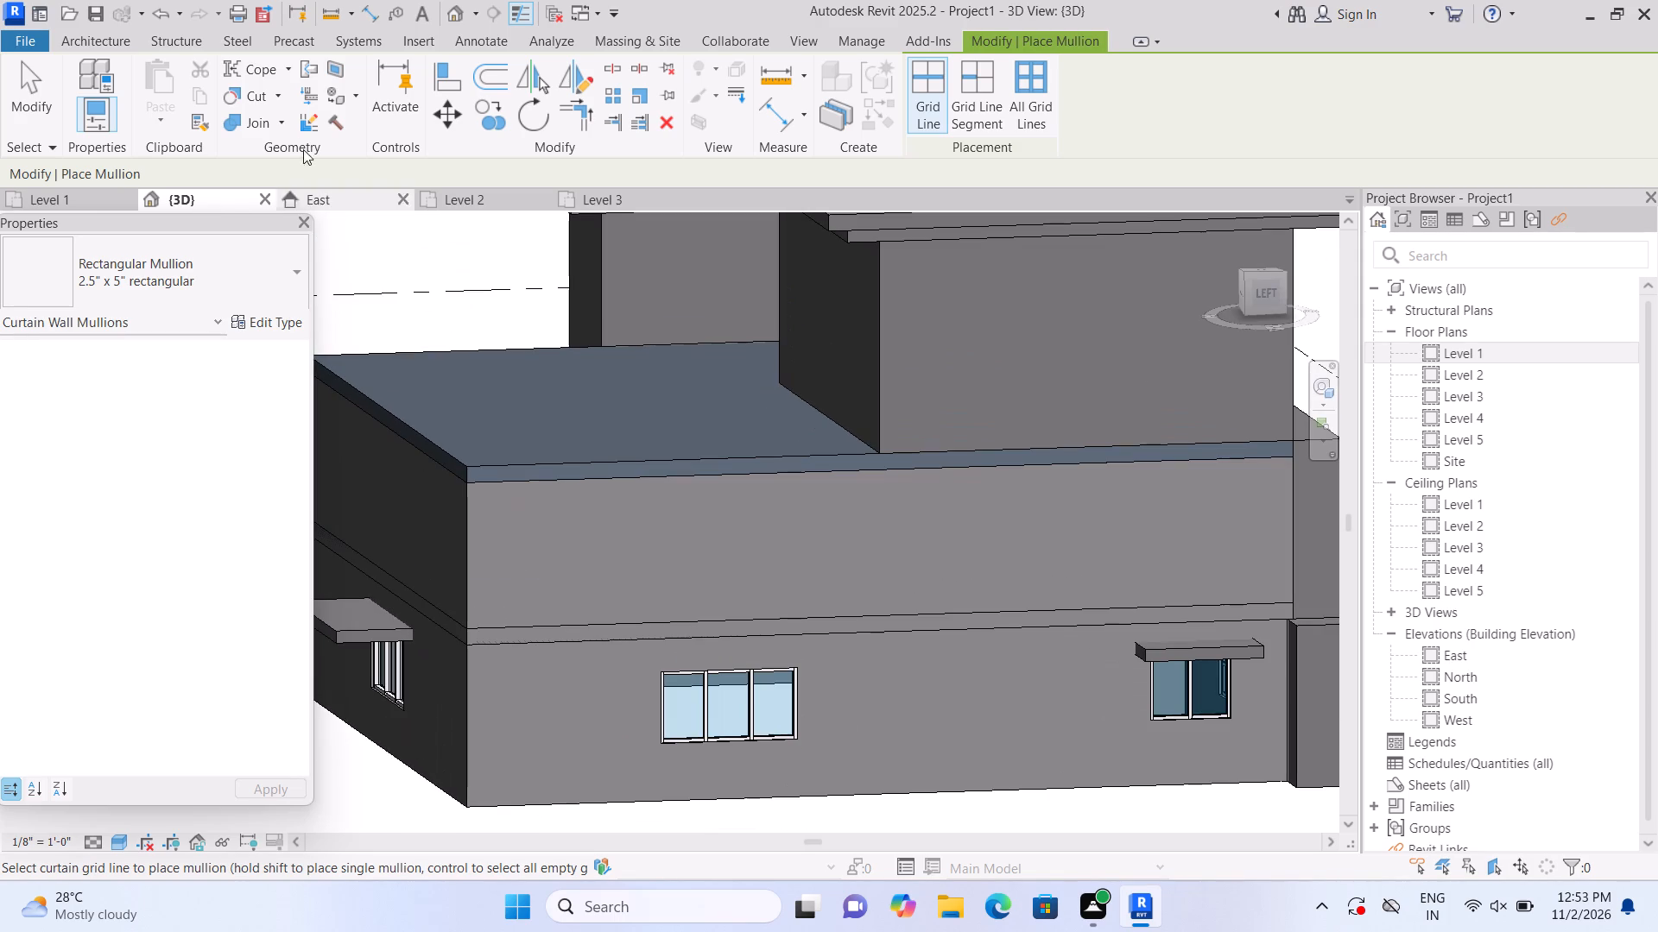
Start a new in-place model in the Generic Models category, keeping the default name.
left_click(119, 40)
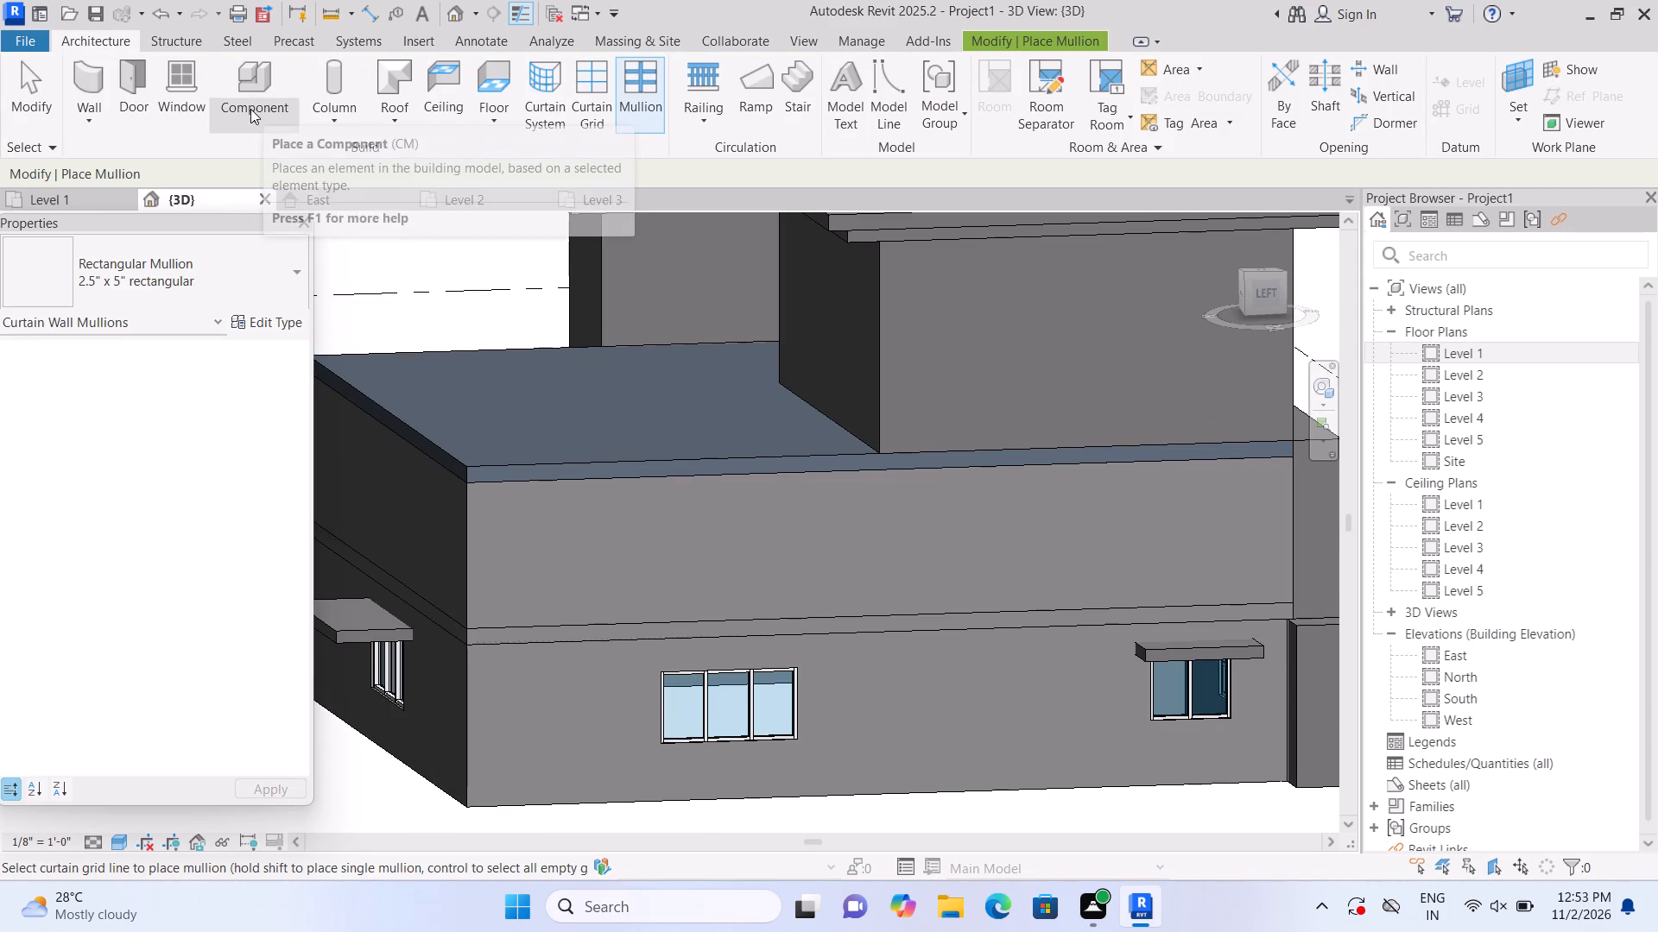
left_click(251, 109)
left_click(287, 200)
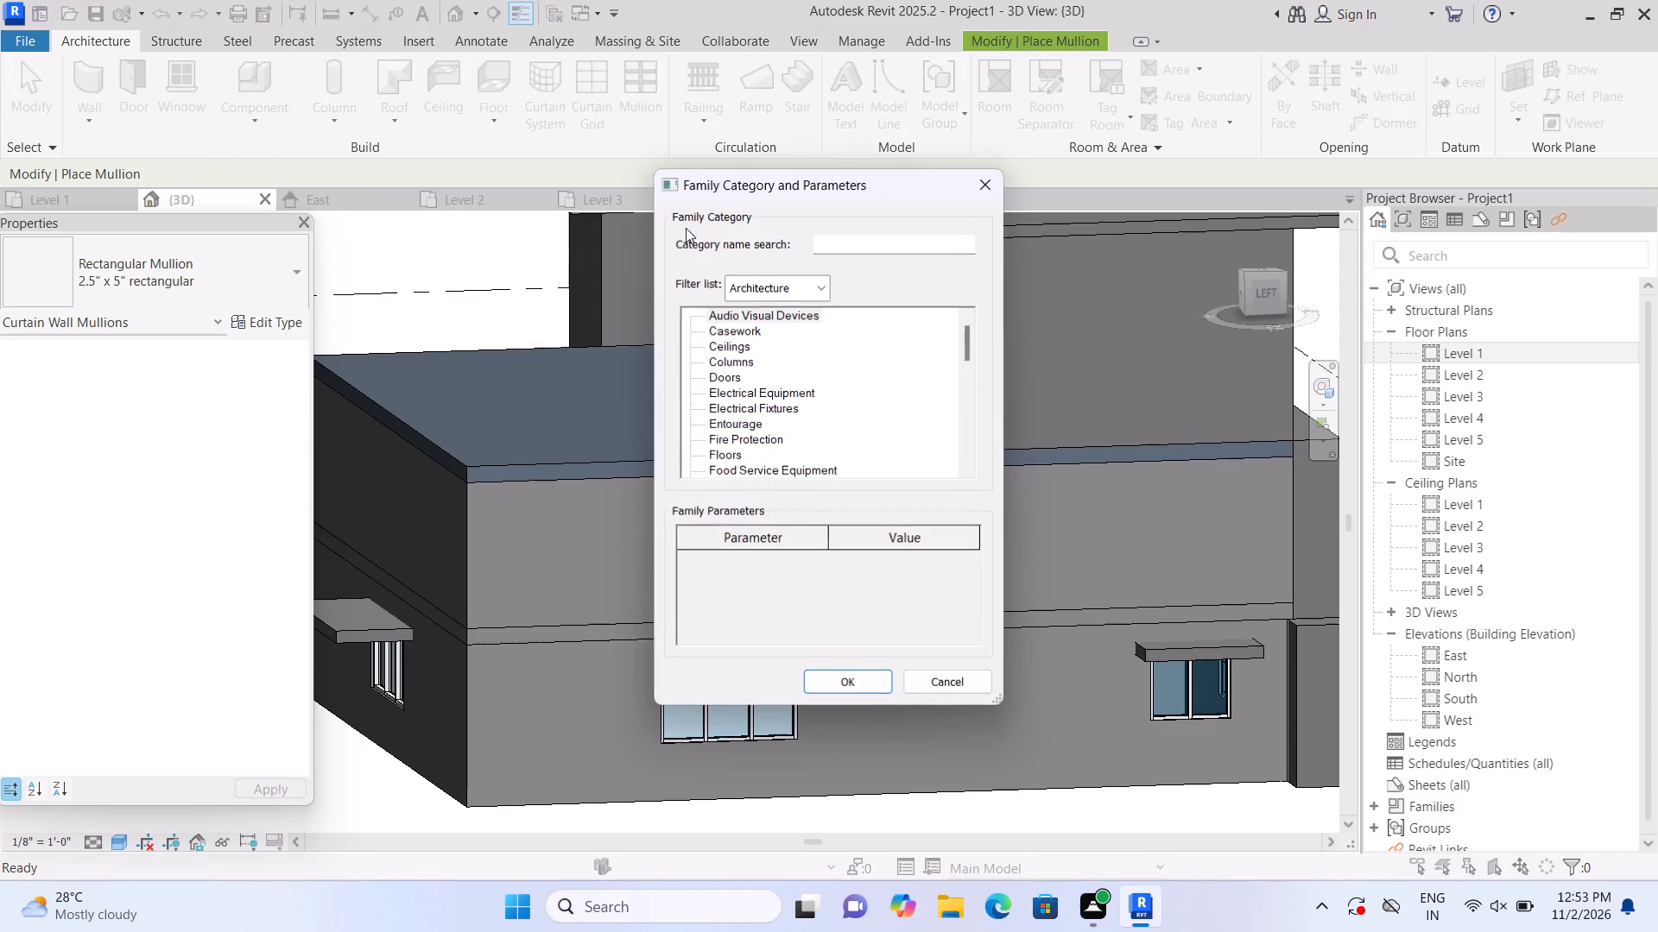
scroll(794, 381, "down", 6)
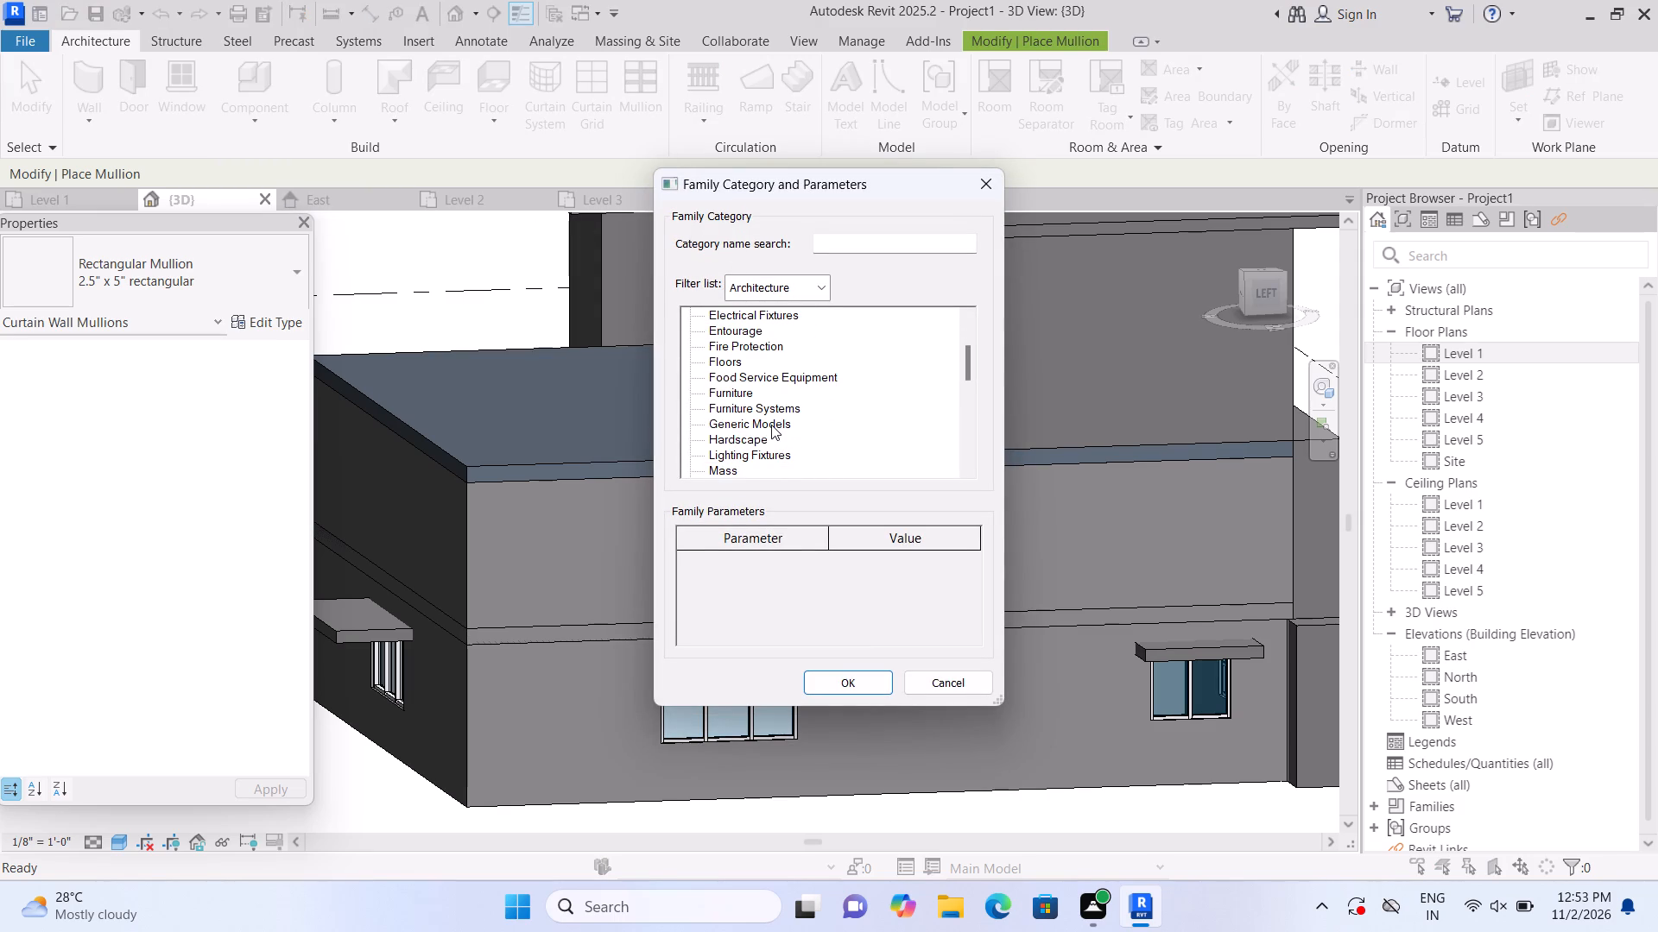
left_click(771, 425)
left_click(857, 684)
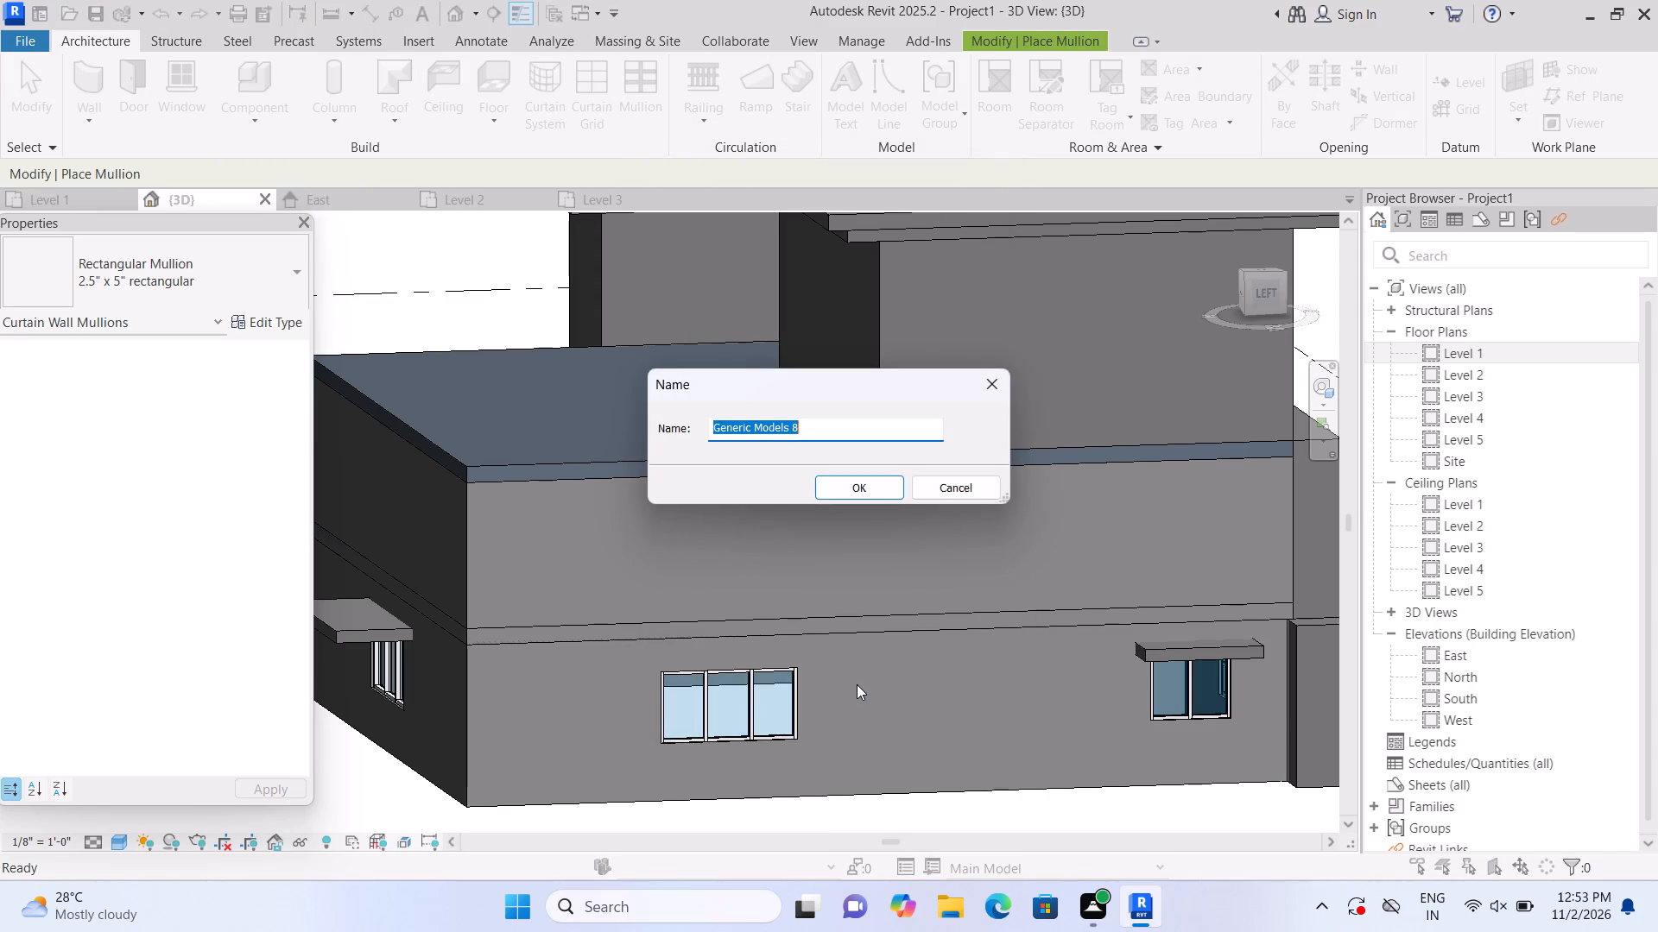
left_click(877, 492)
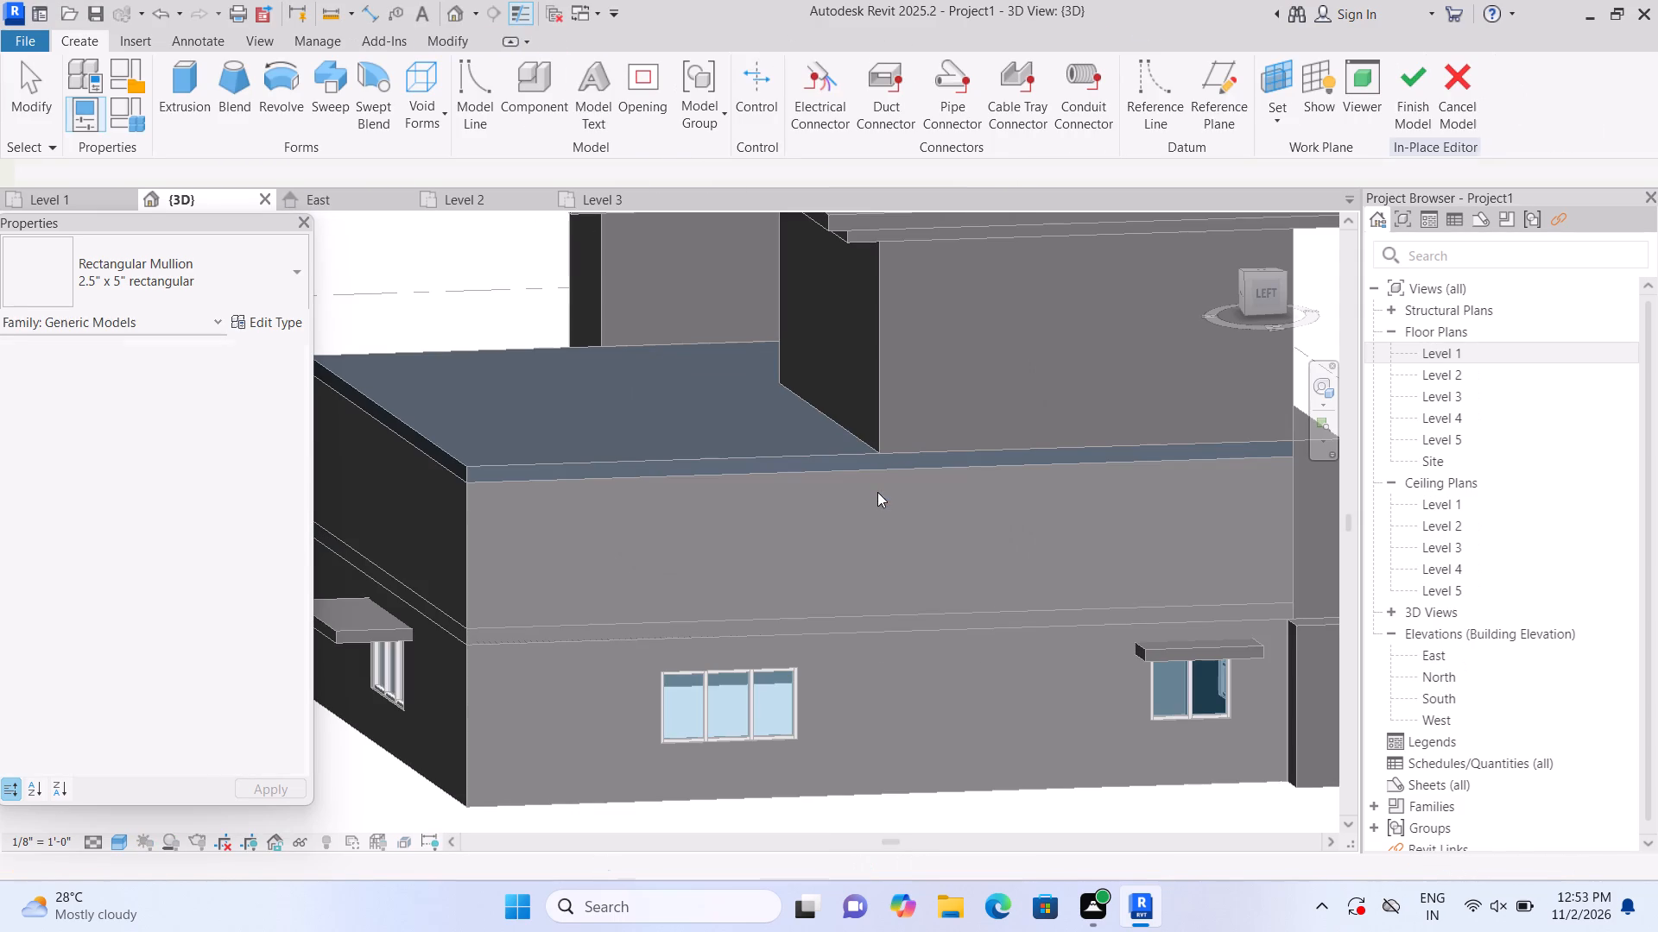
Create an extrusion on the wide west window's top plane from a rectangle projecting about 3'-7 1/2" and spanning past both window sides.
left_click(199, 111)
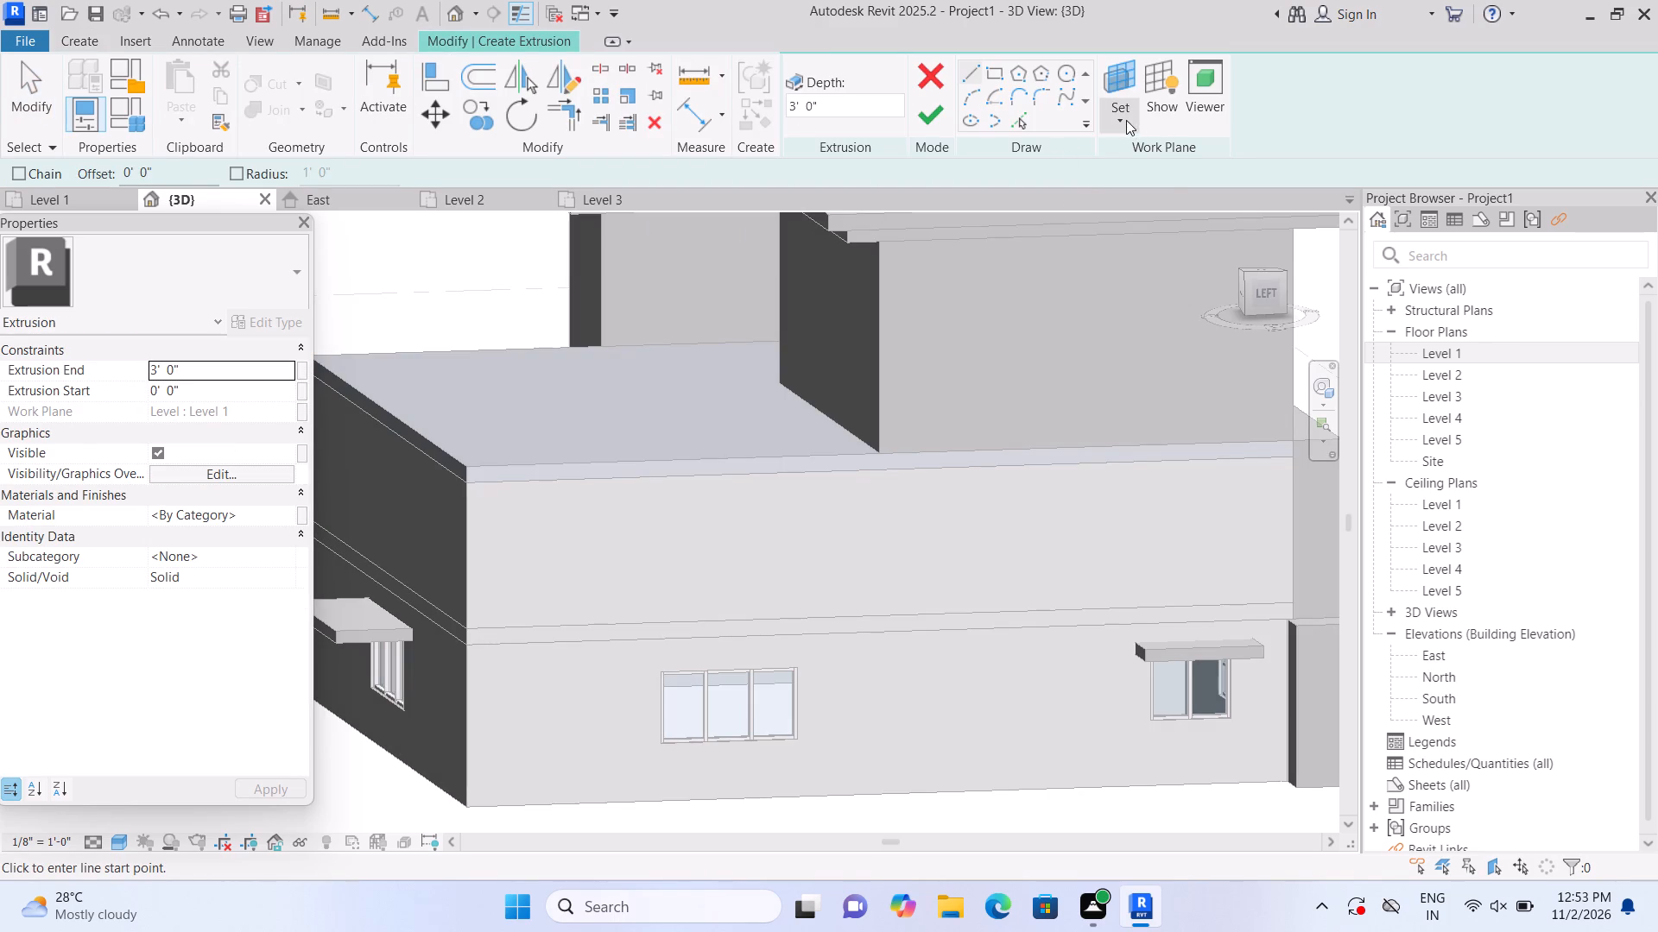
left_click(1126, 120)
left_click(1140, 214)
scroll(840, 678, "up", 1)
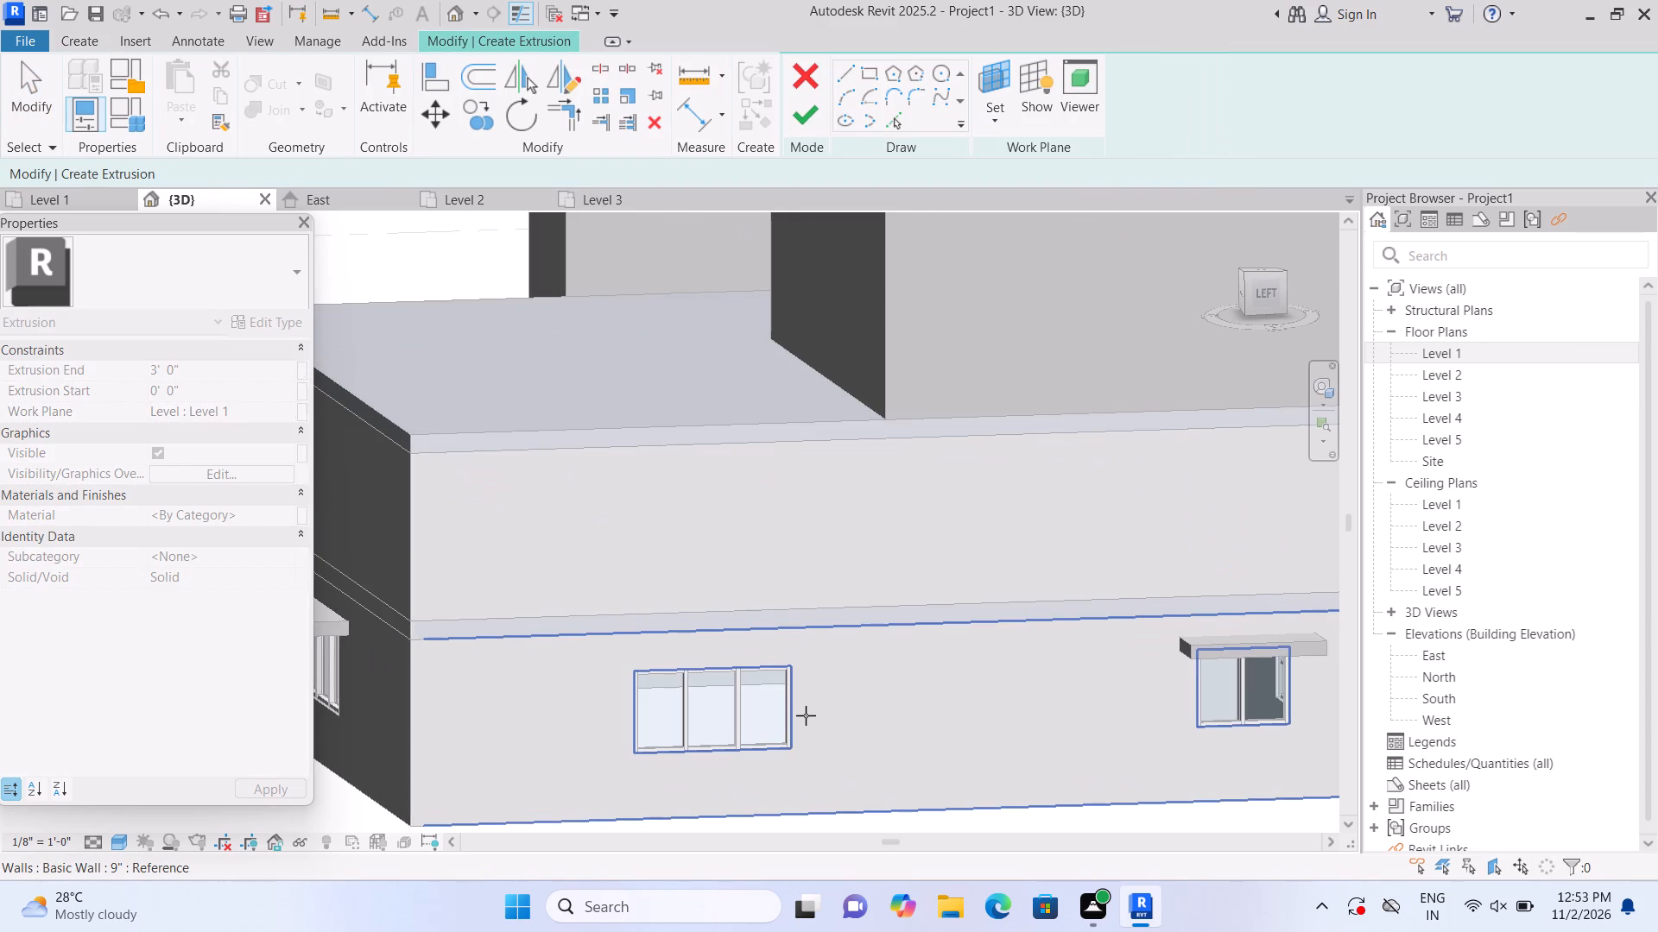
left_click(731, 673)
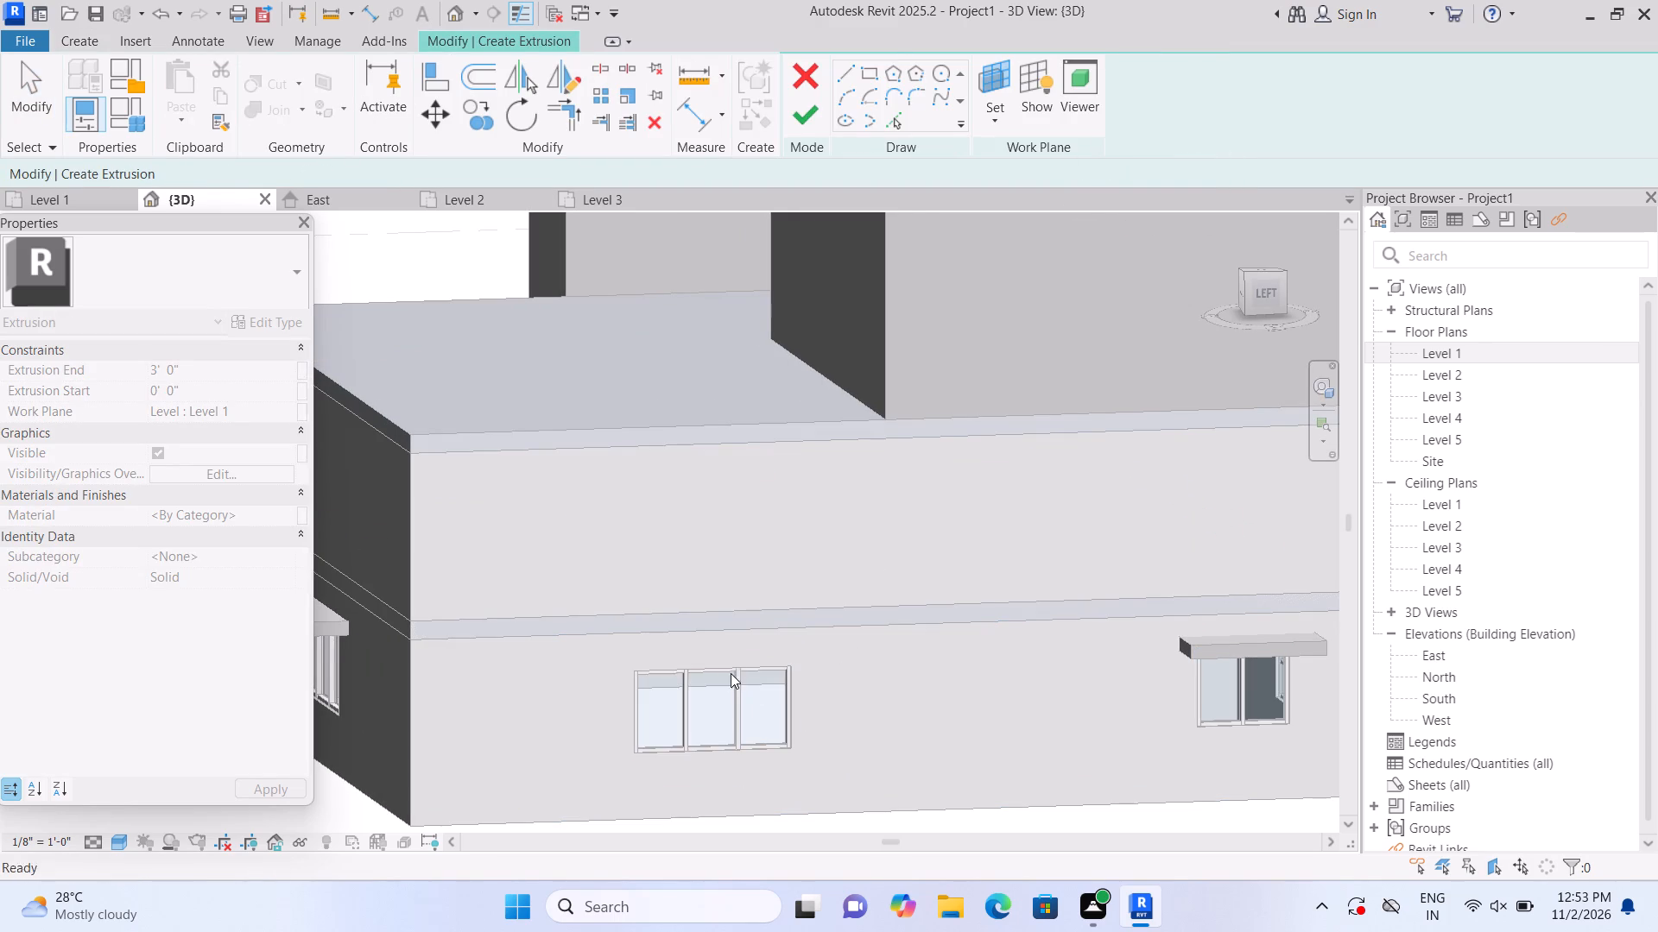
left_click(1001, 75)
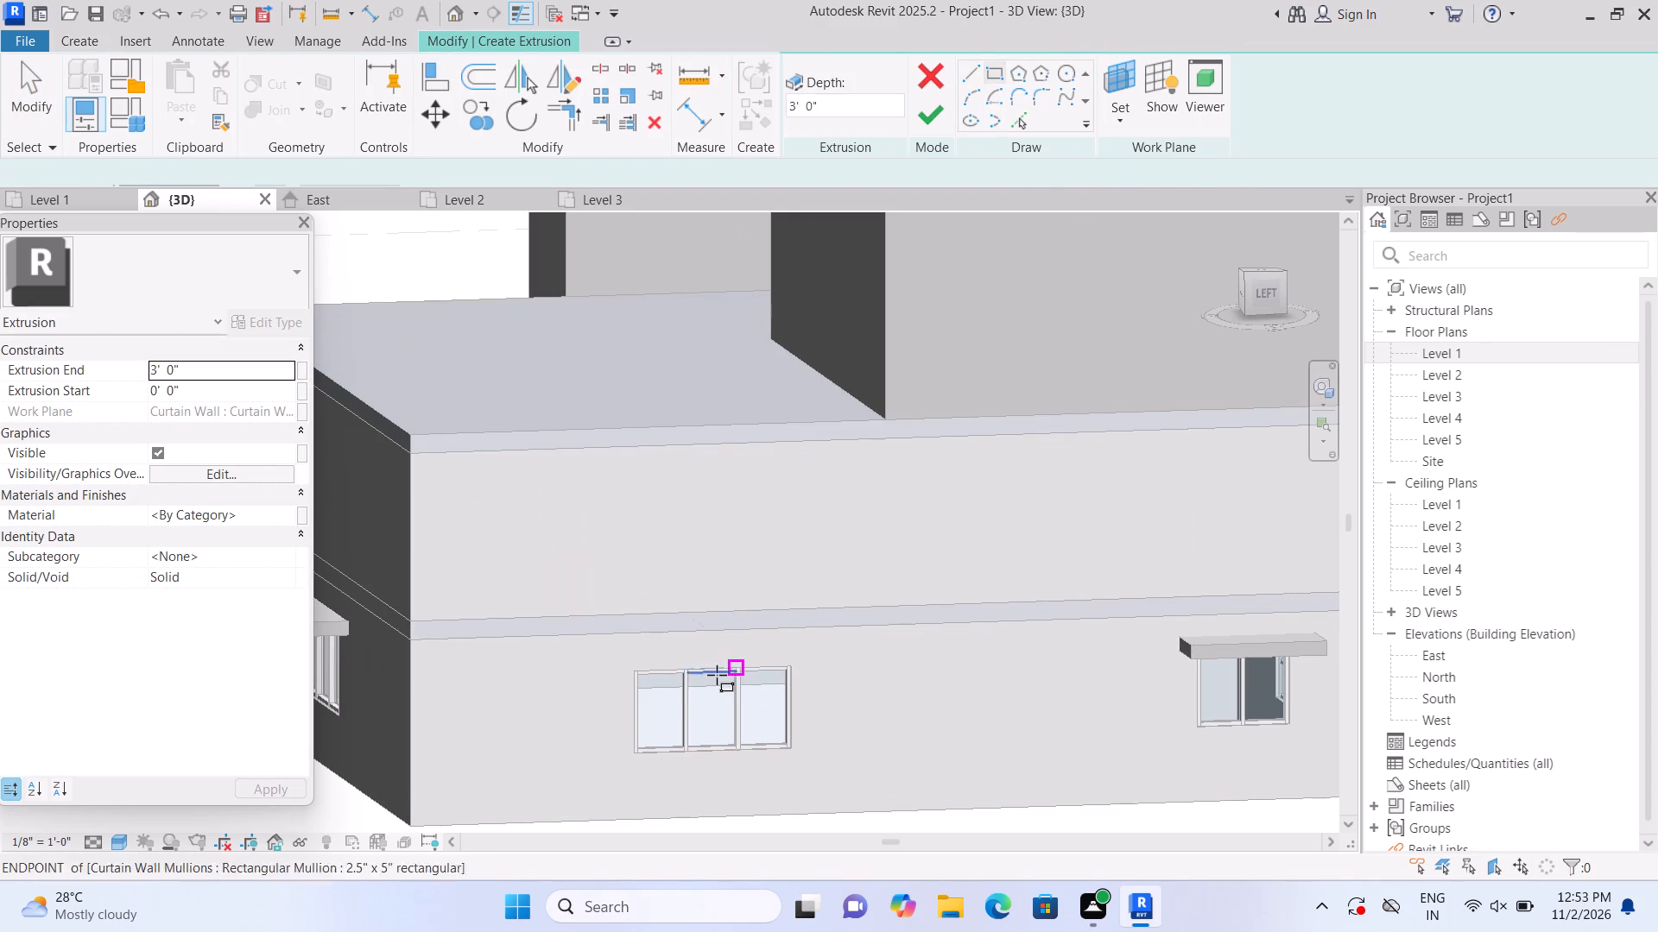
left_click(611, 670)
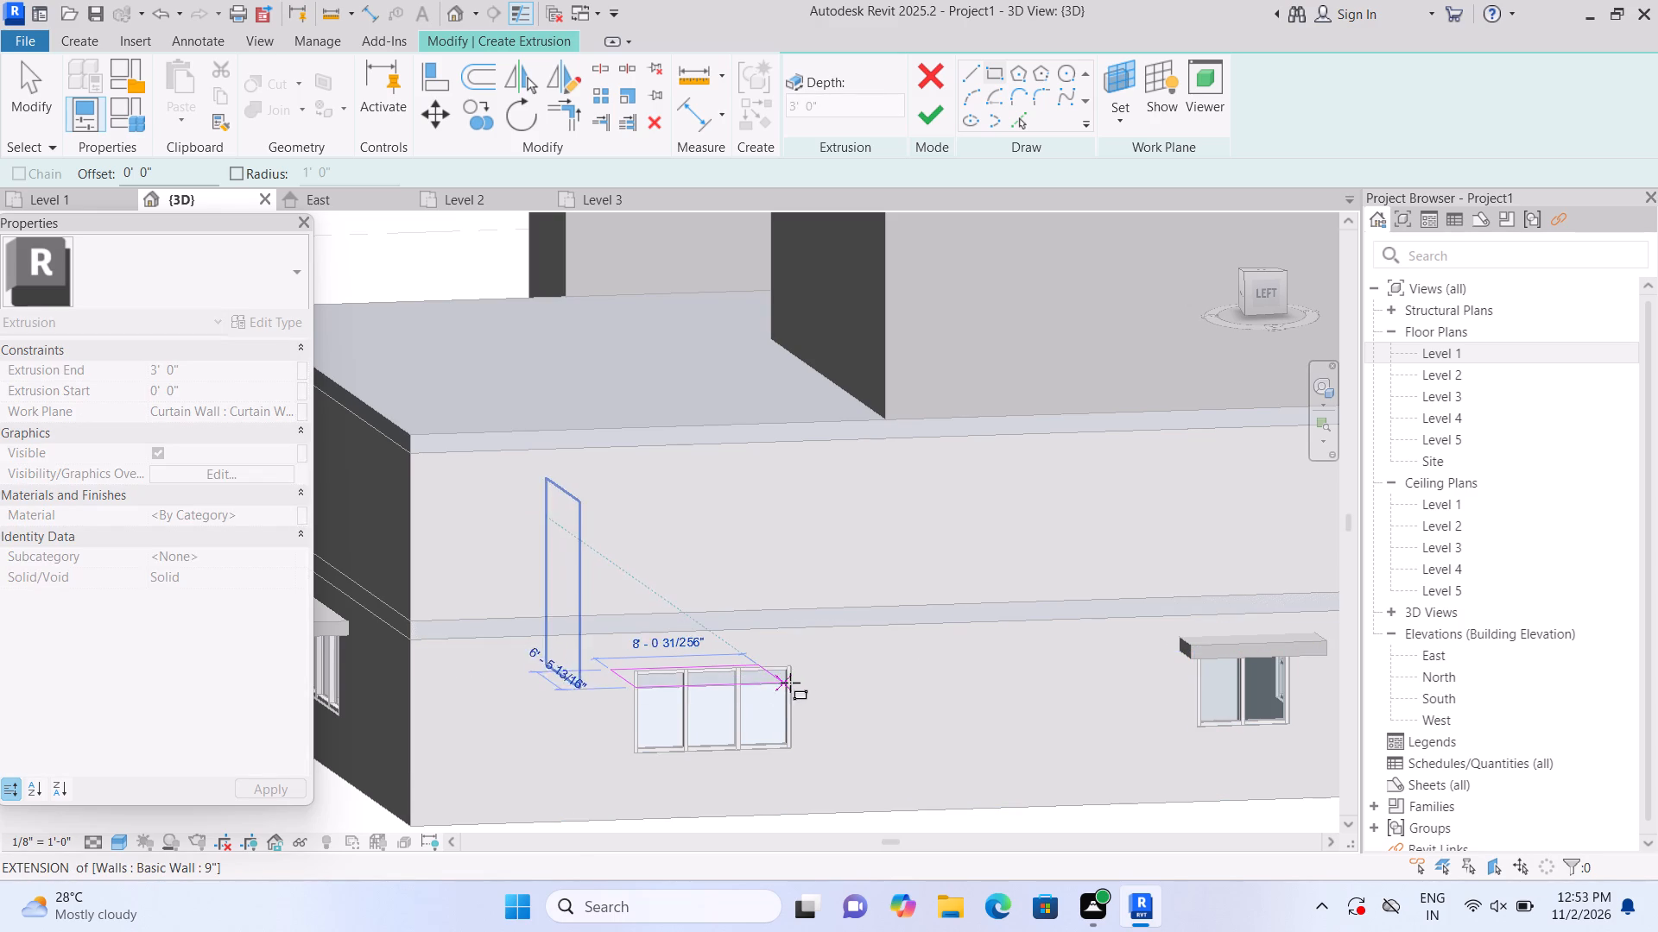
left_click(822, 674)
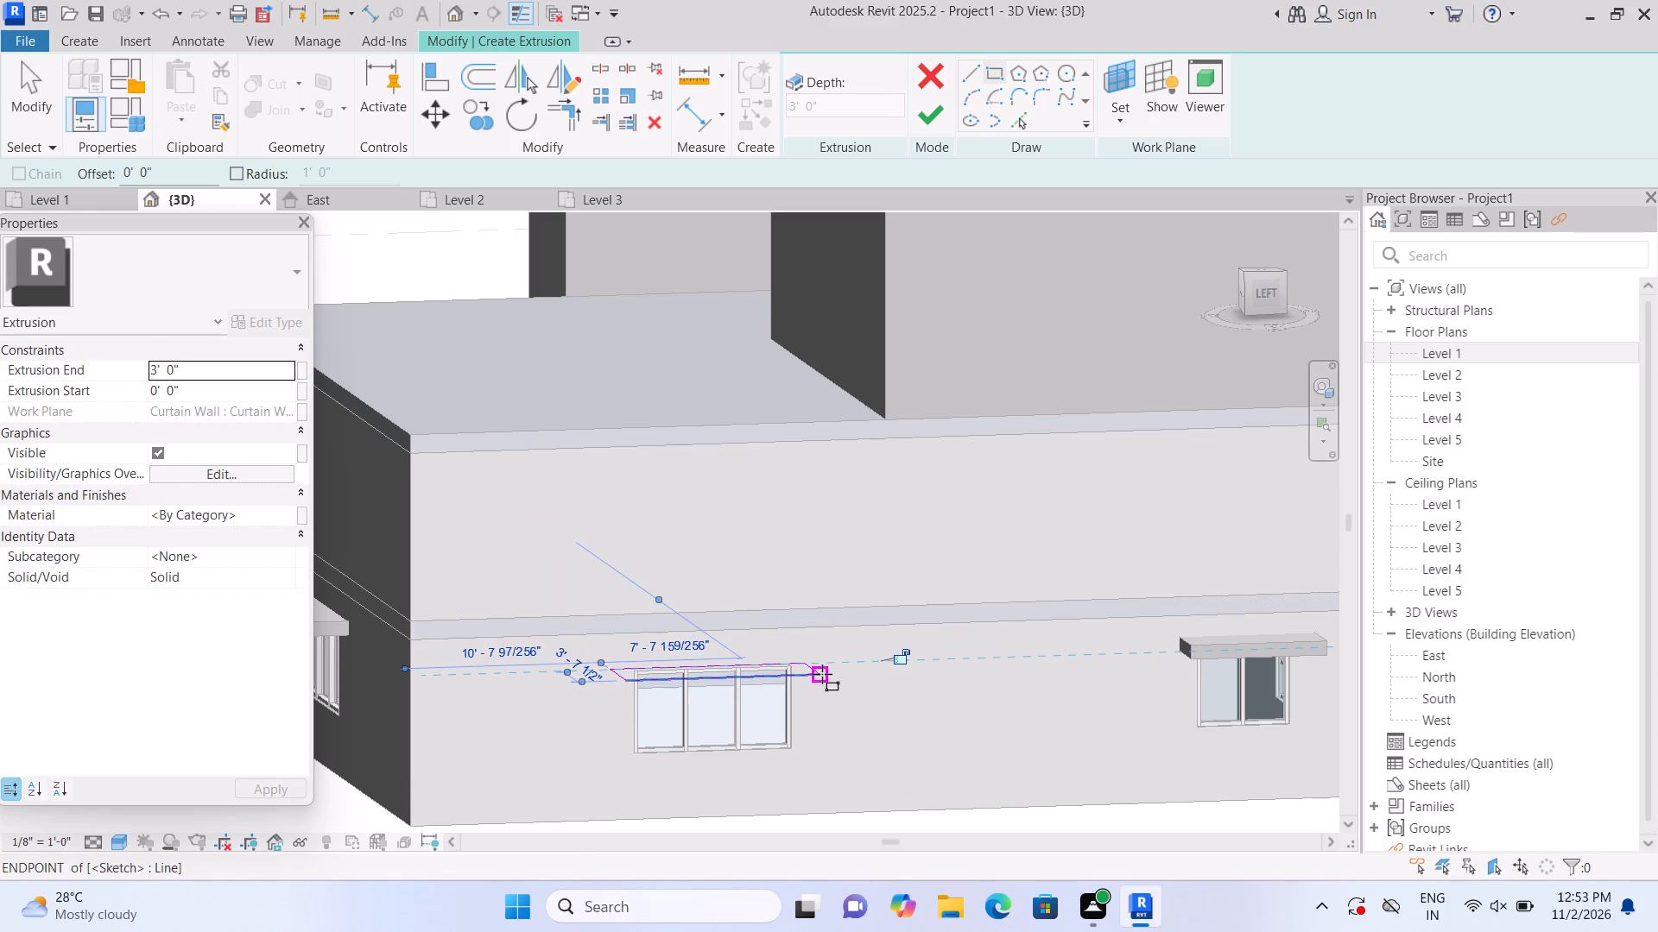
left_click(938, 100)
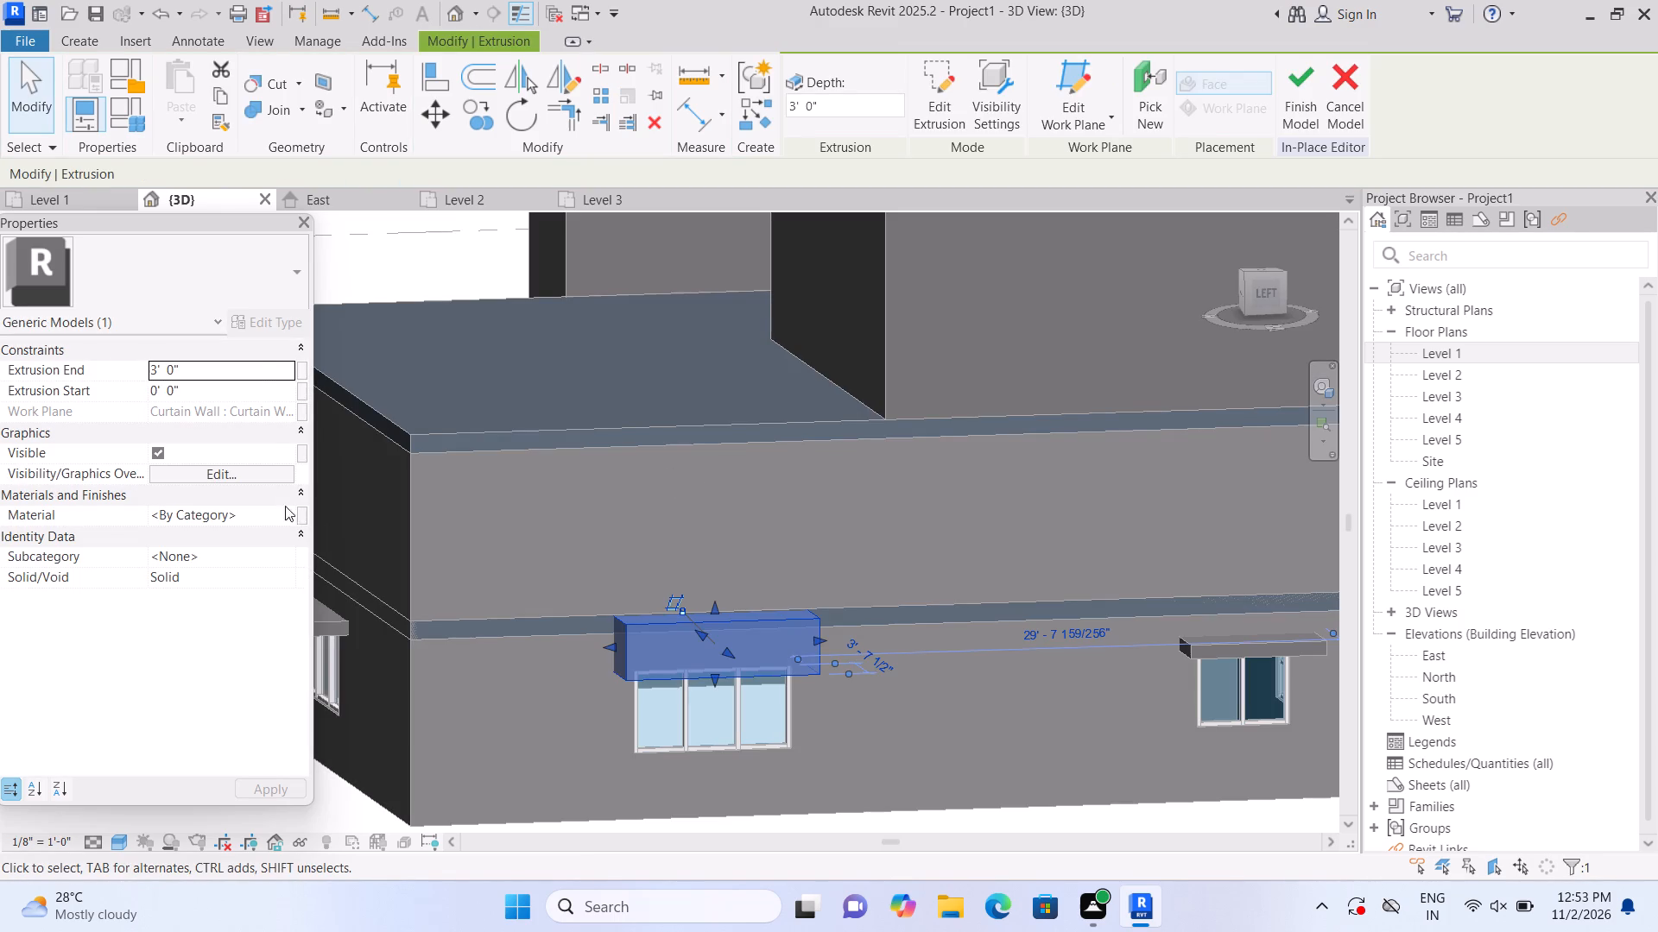
Set the new slab's extrusion end to 9" above the wide west window.
left_click(257, 362)
key("BackSpace")
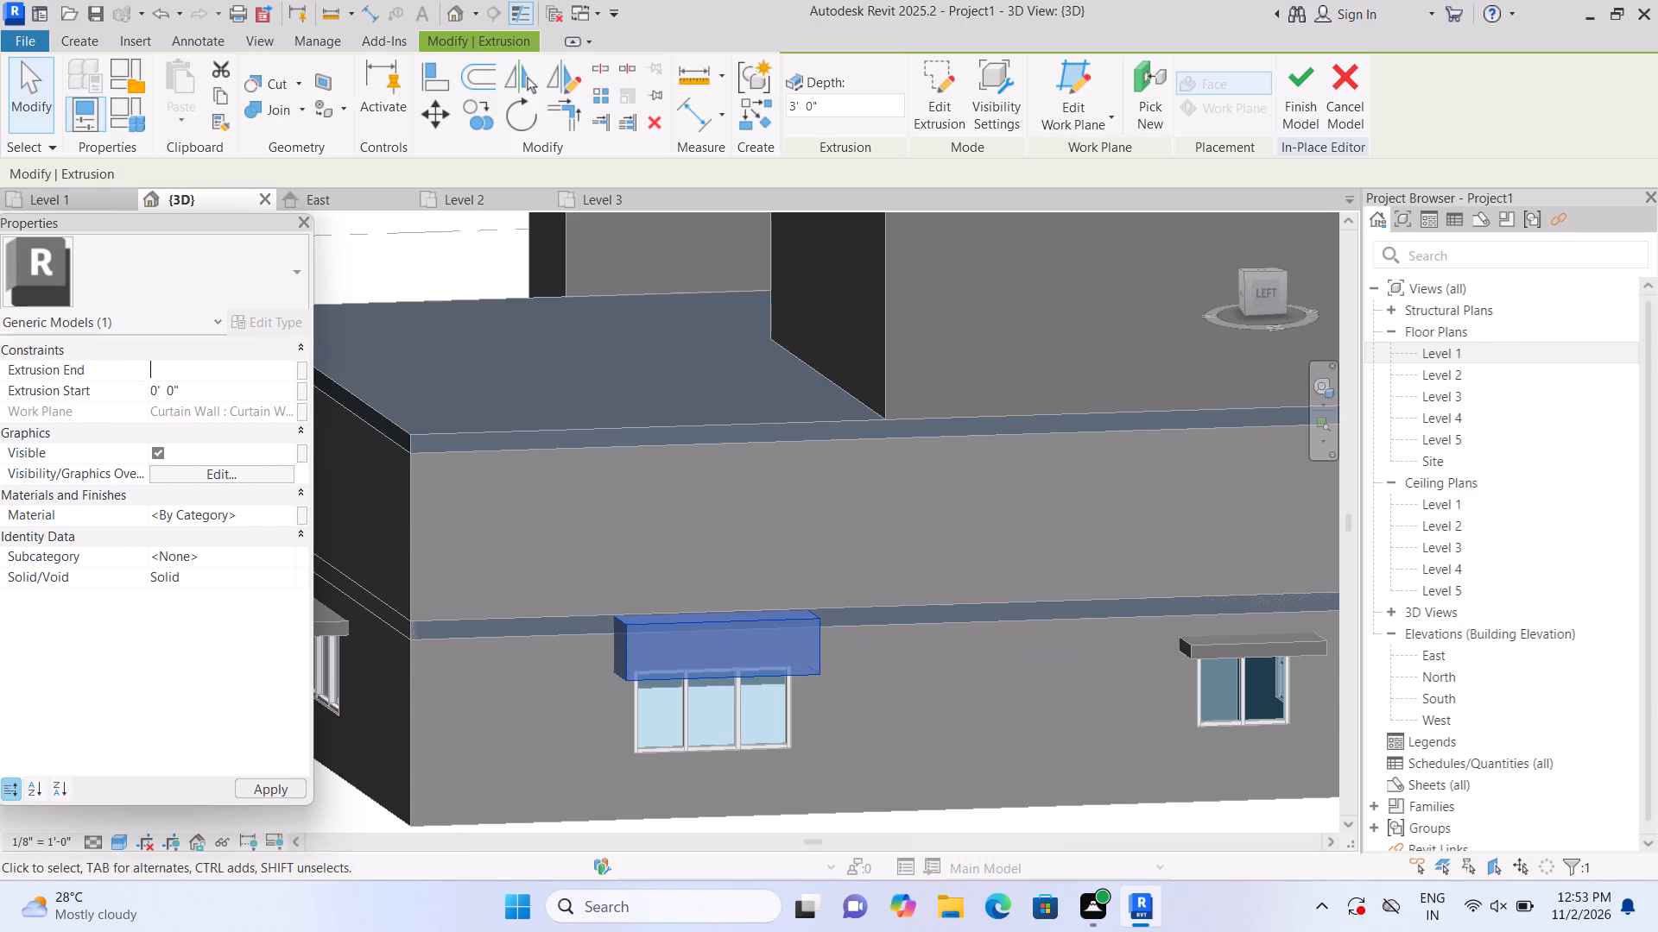
type("9\"")
key("Return")
scroll(493, 708, "down", 1)
middle_click_drag(516, 746, 510, 667)
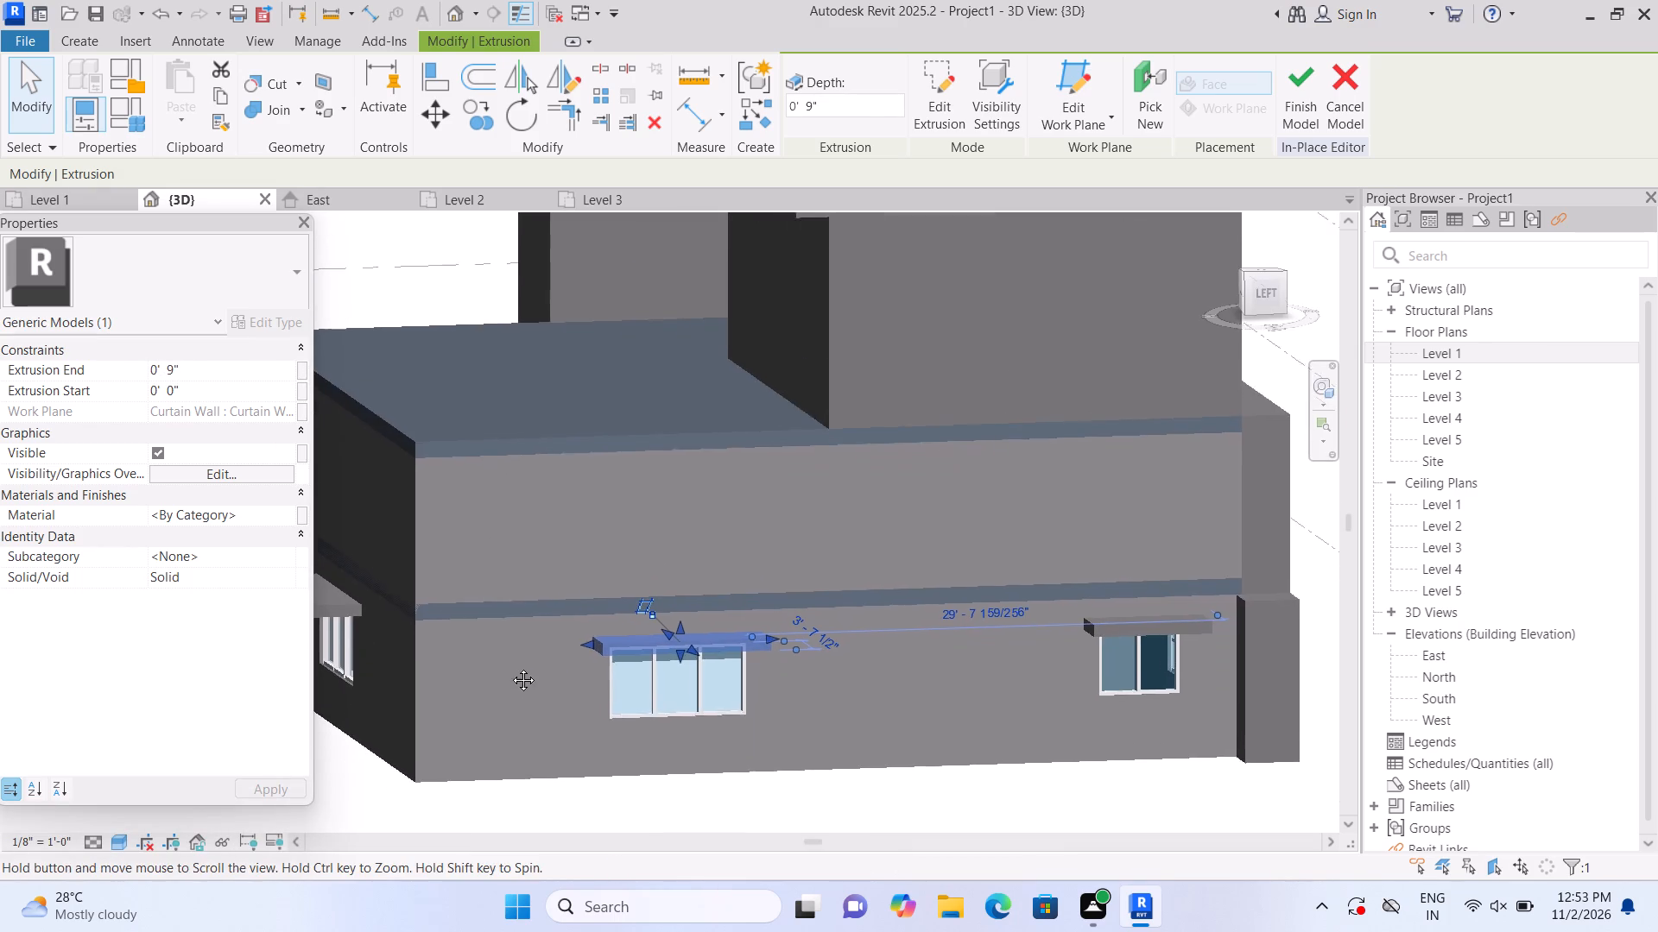
middle_click_drag(510, 667, 511, 644)
scroll(773, 660, "up", 2)
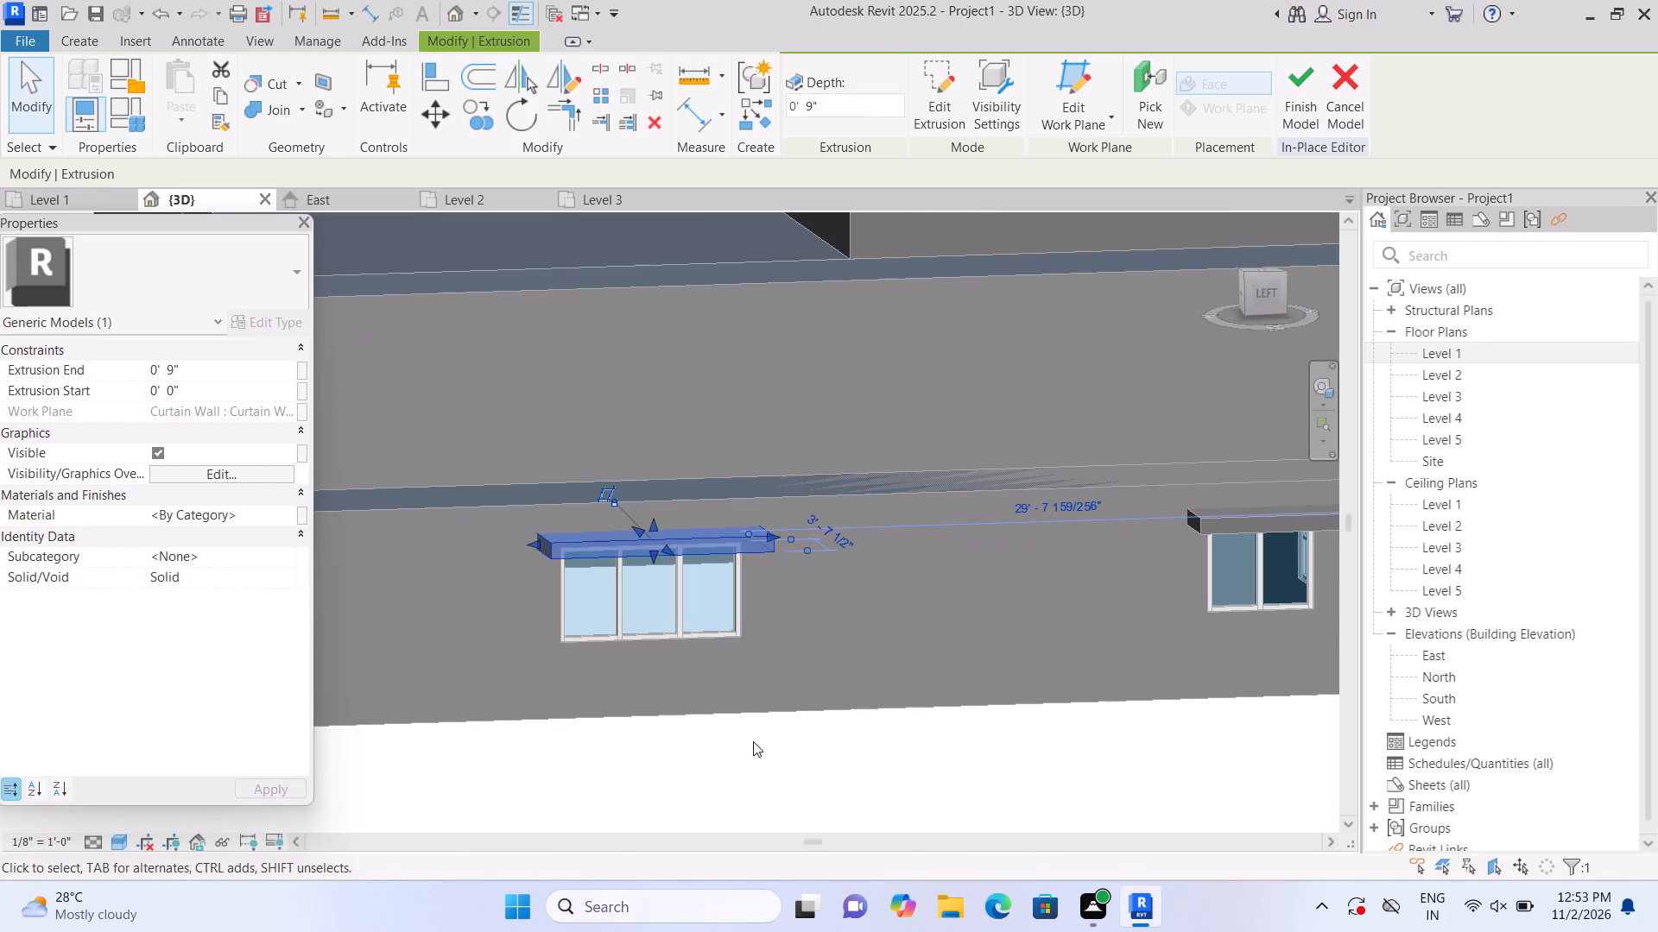
left_click(753, 741)
Stretch the south end of the slab slightly farther past the side of the wide west window.
middle_click_drag(987, 753, 972, 756, "shift")
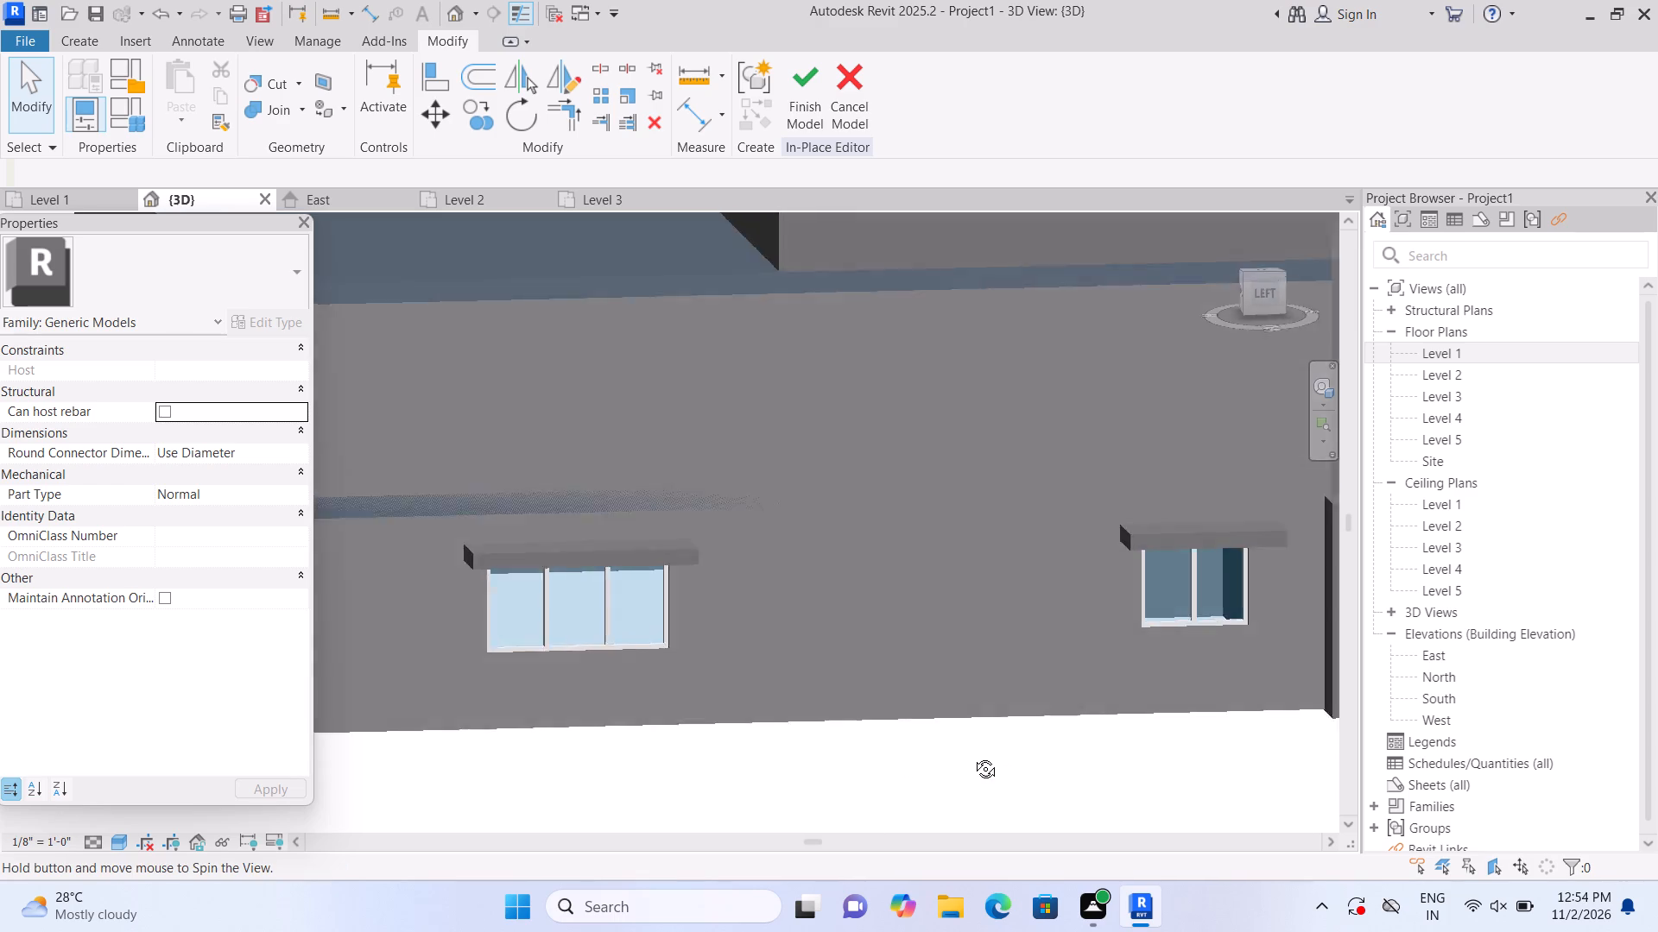
middle_click_drag(972, 756, 863, 769, "shift")
middle_click_drag(793, 746, 1126, 630)
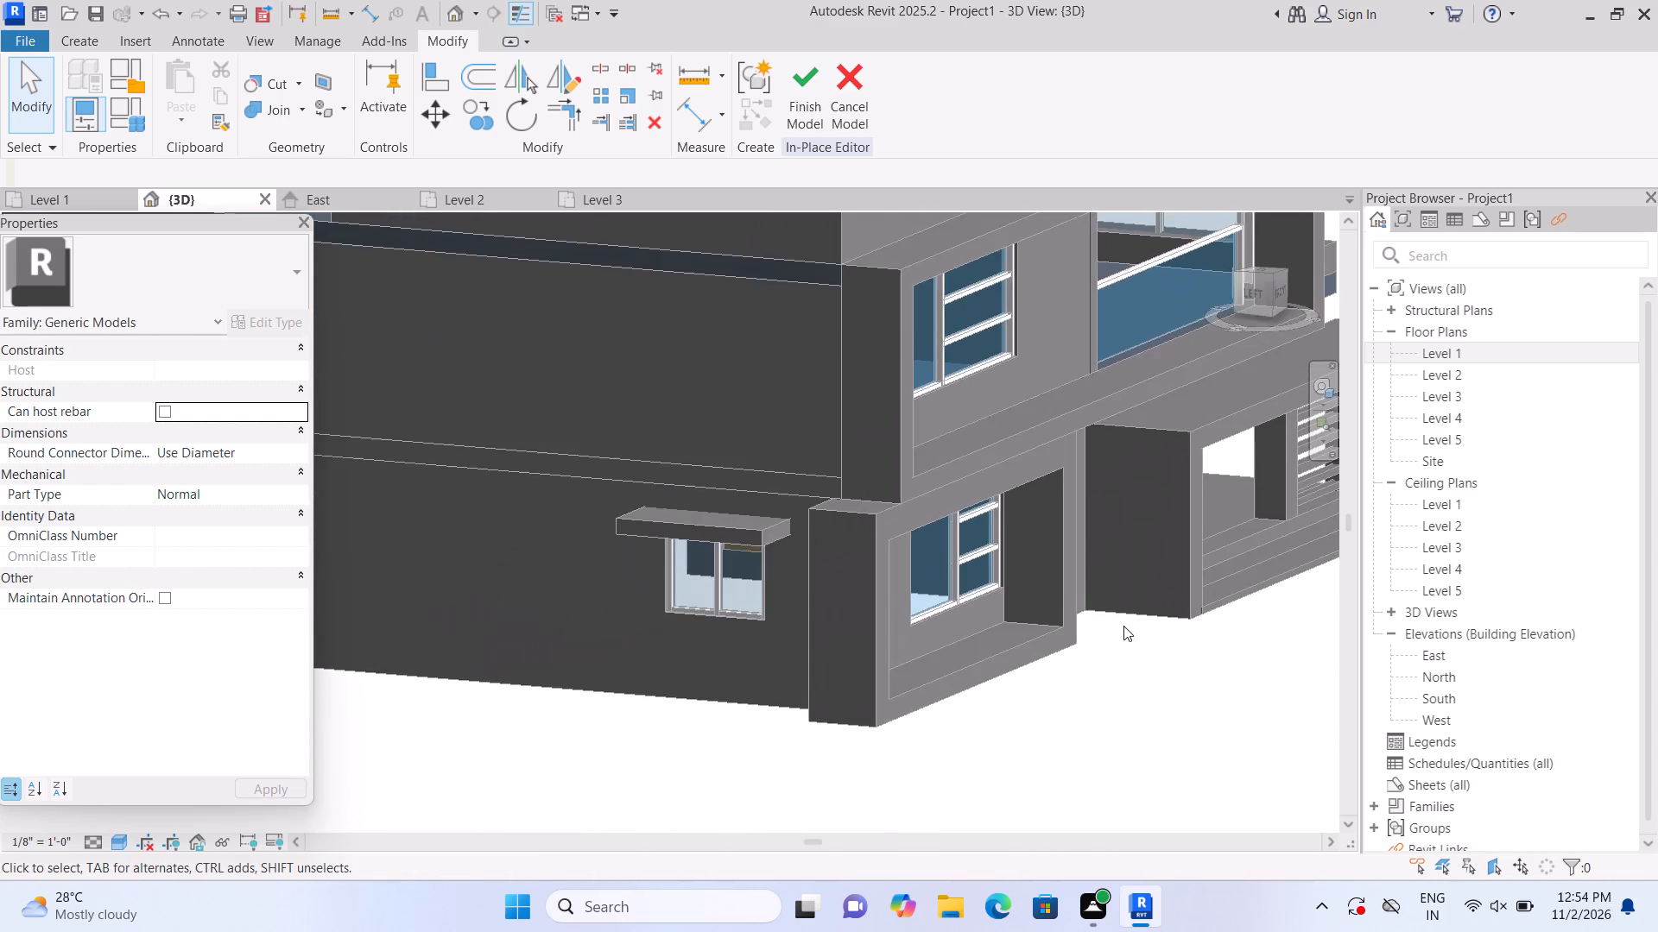
scroll(1122, 626, "down", 4)
middle_click_drag(1109, 683, 1086, 688, "shift")
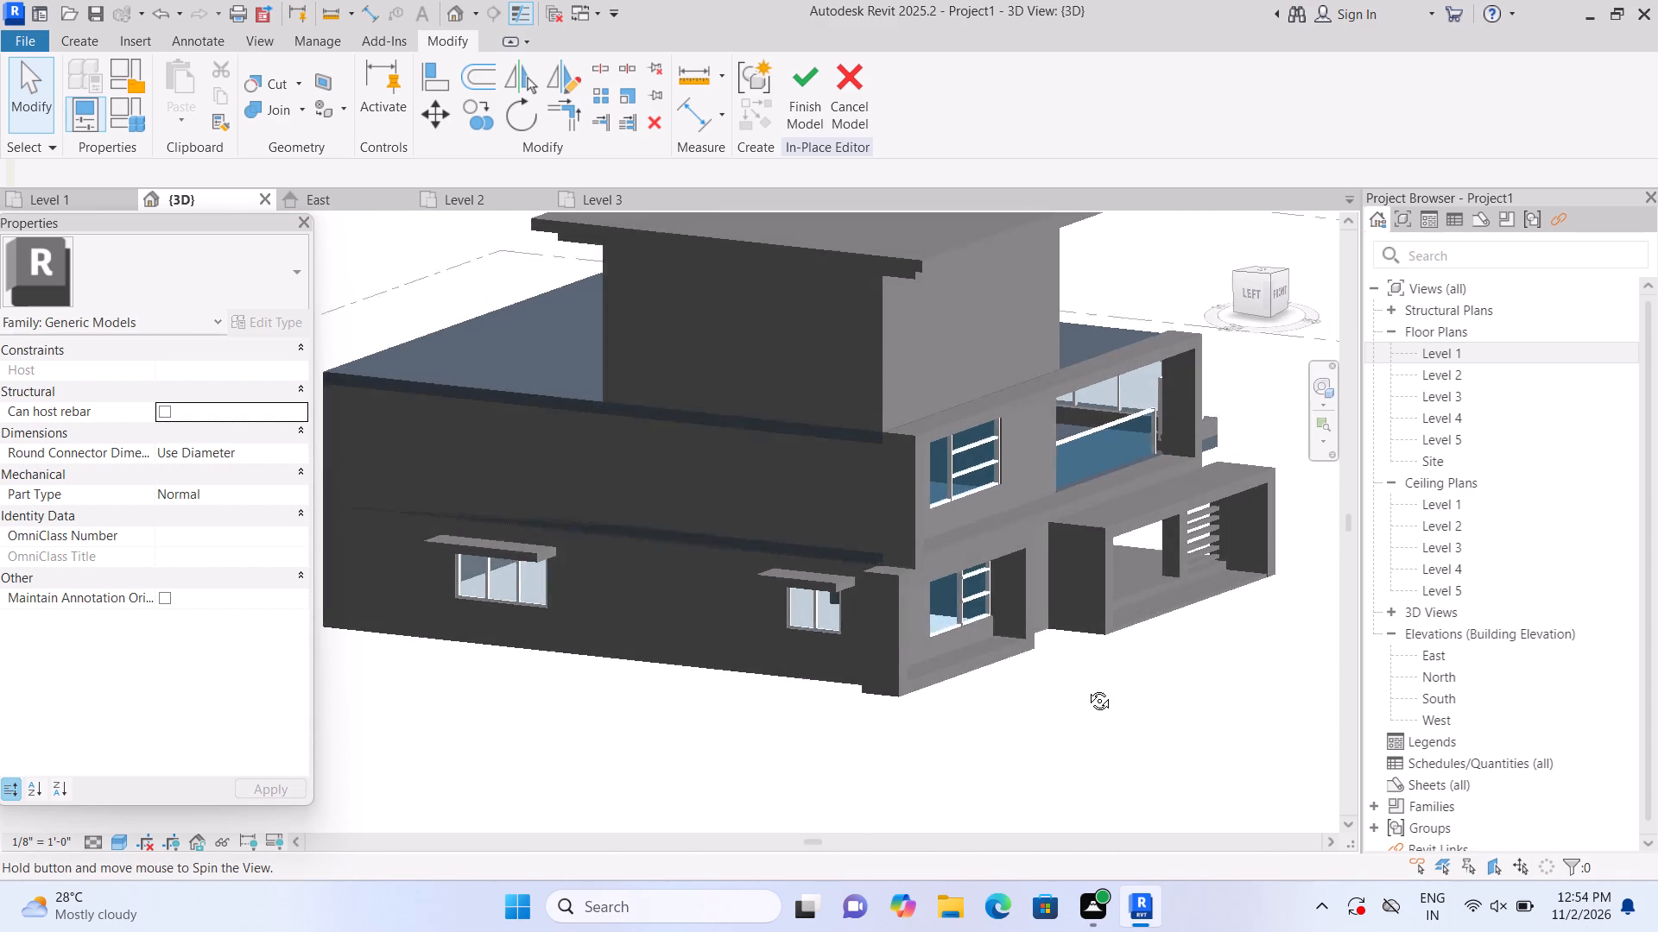
middle_click_drag(1086, 688, 1081, 688, "shift")
scroll(373, 653, "up", 1)
scroll(400, 525, "up", 1)
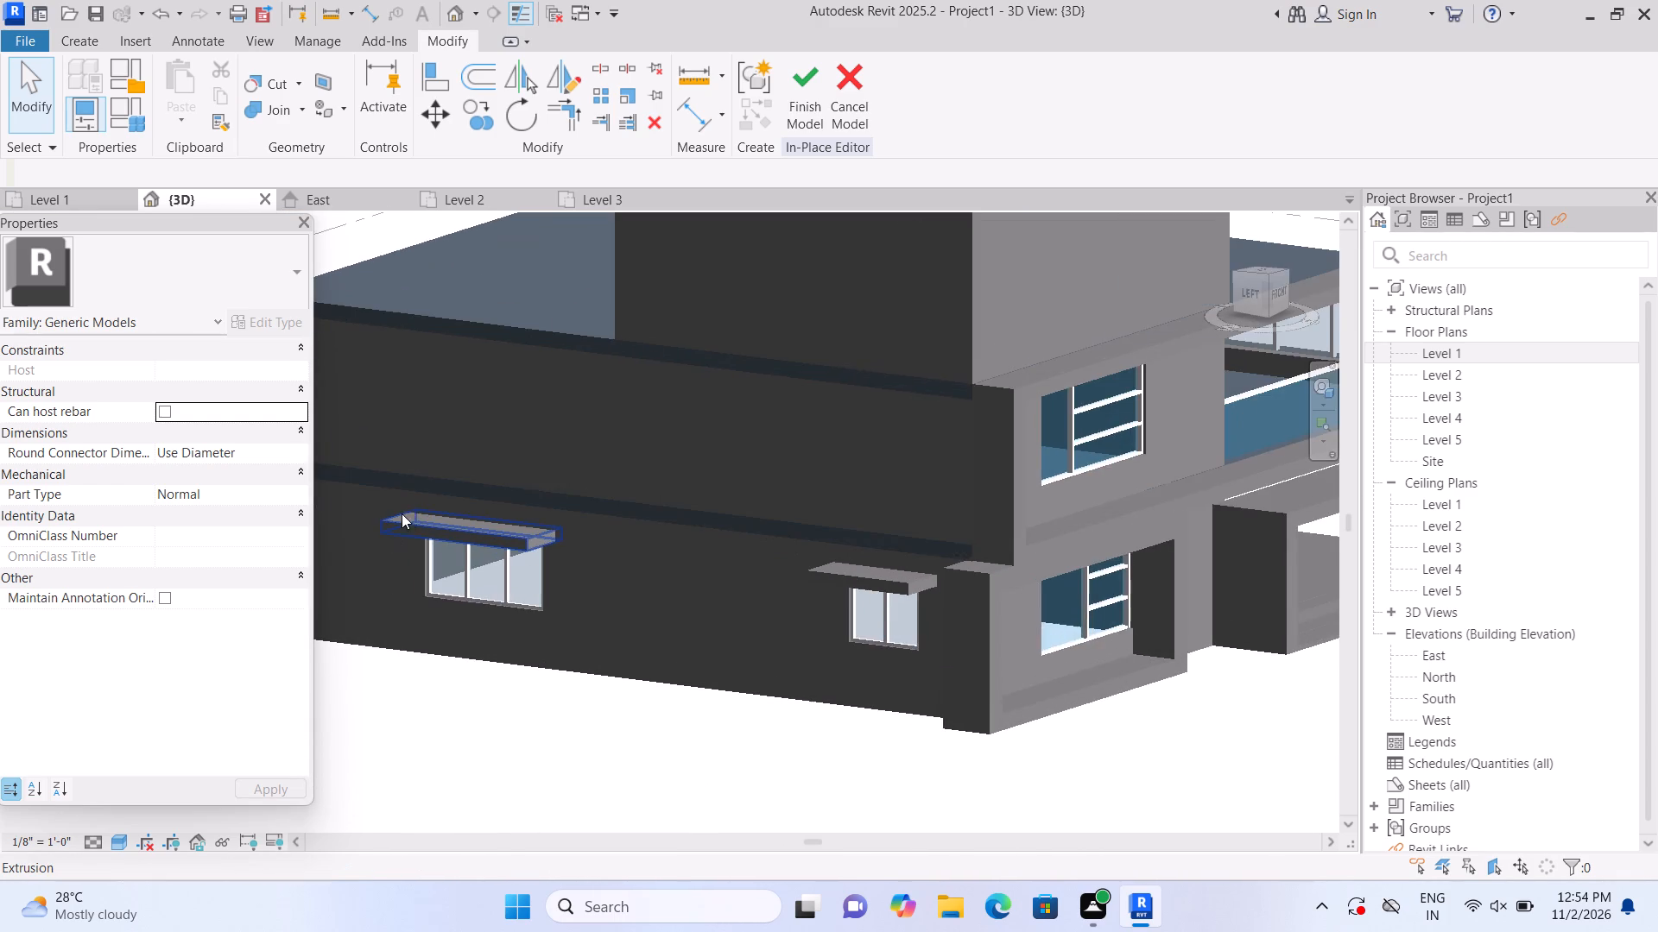
left_click(427, 518)
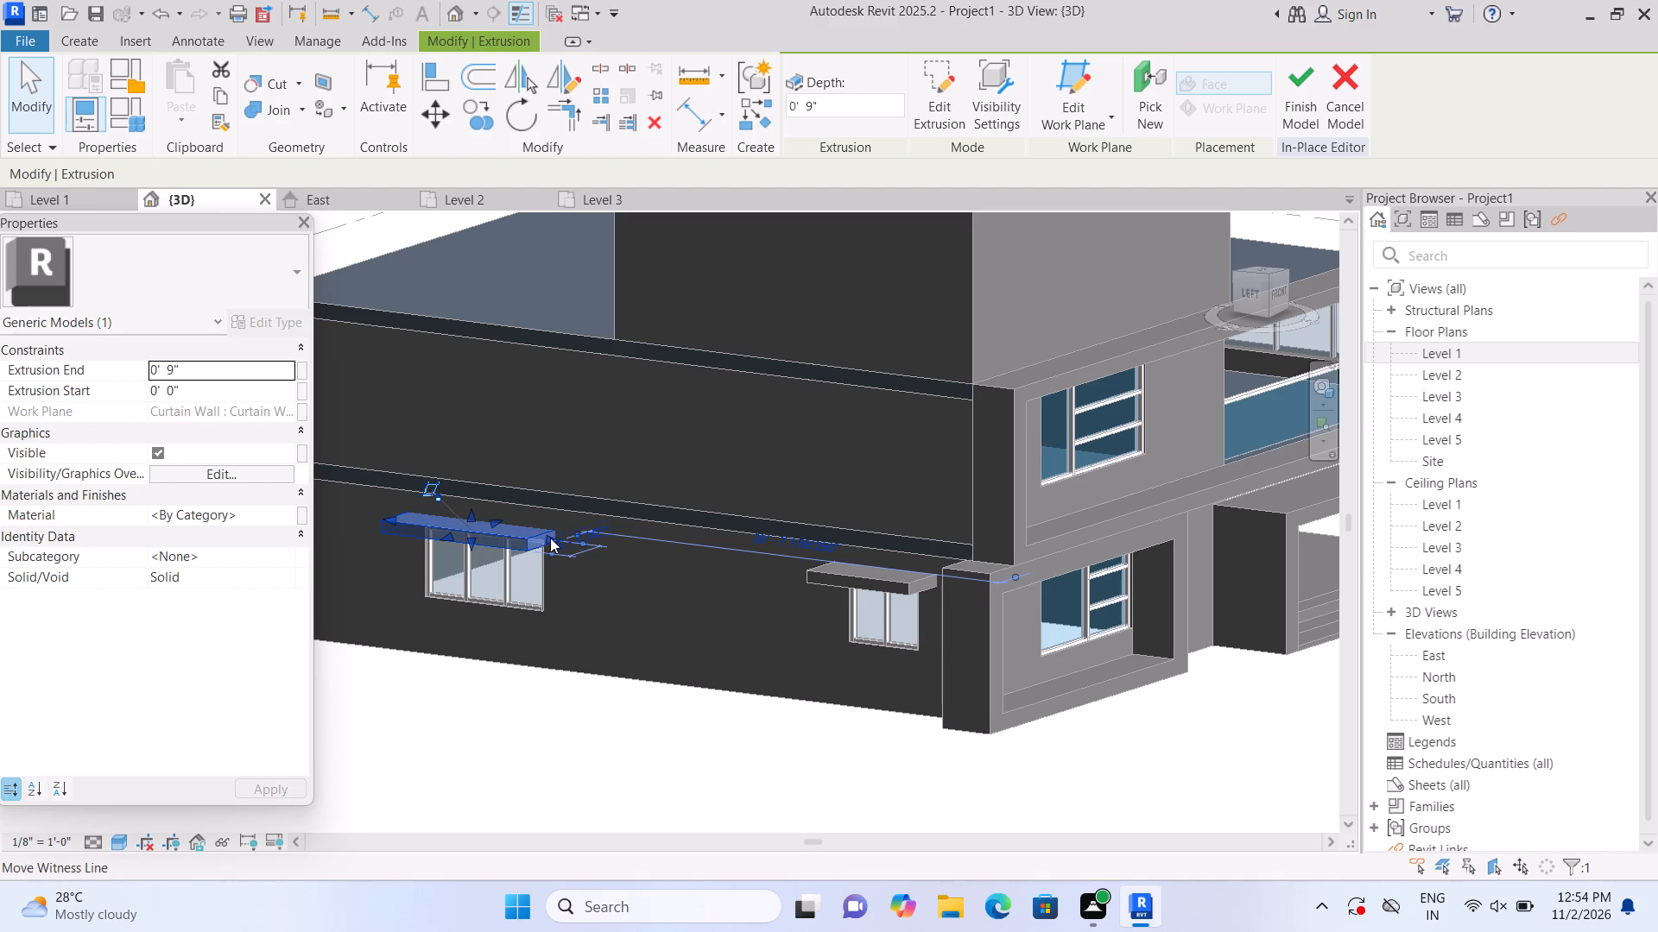
left_click_drag(551, 538, 560, 542)
scroll(540, 560, "up", 5)
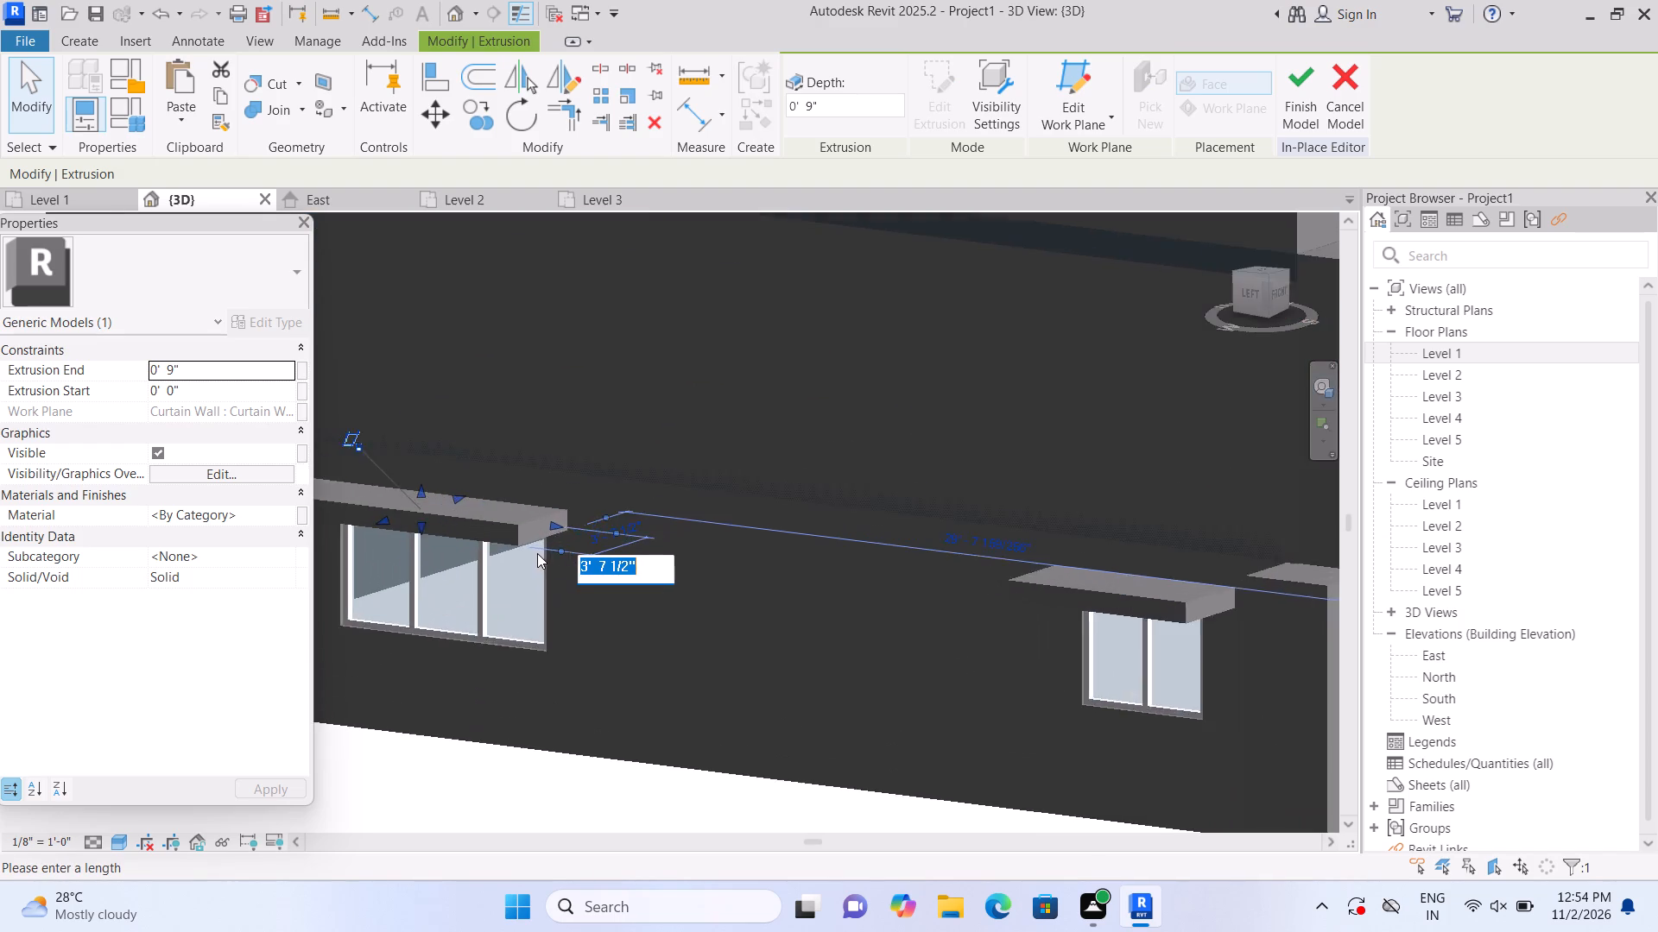
scroll(537, 553, "up", 4)
left_click_drag(560, 502, 578, 510)
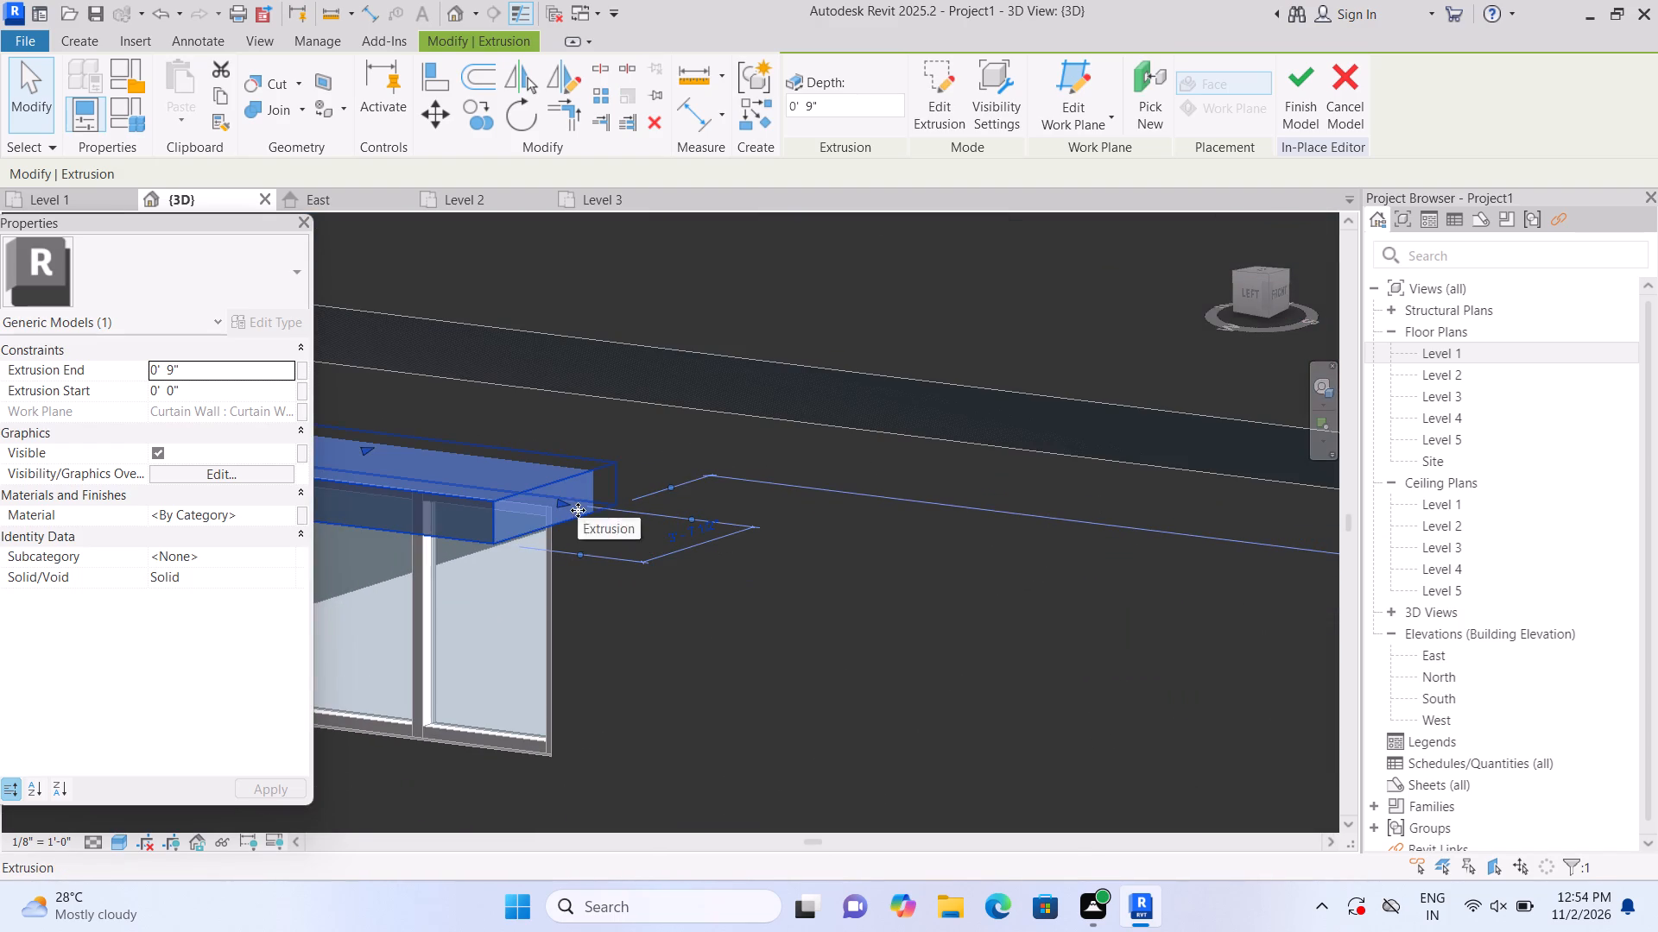
left_click_drag(578, 510, 579, 511)
key("Escape")
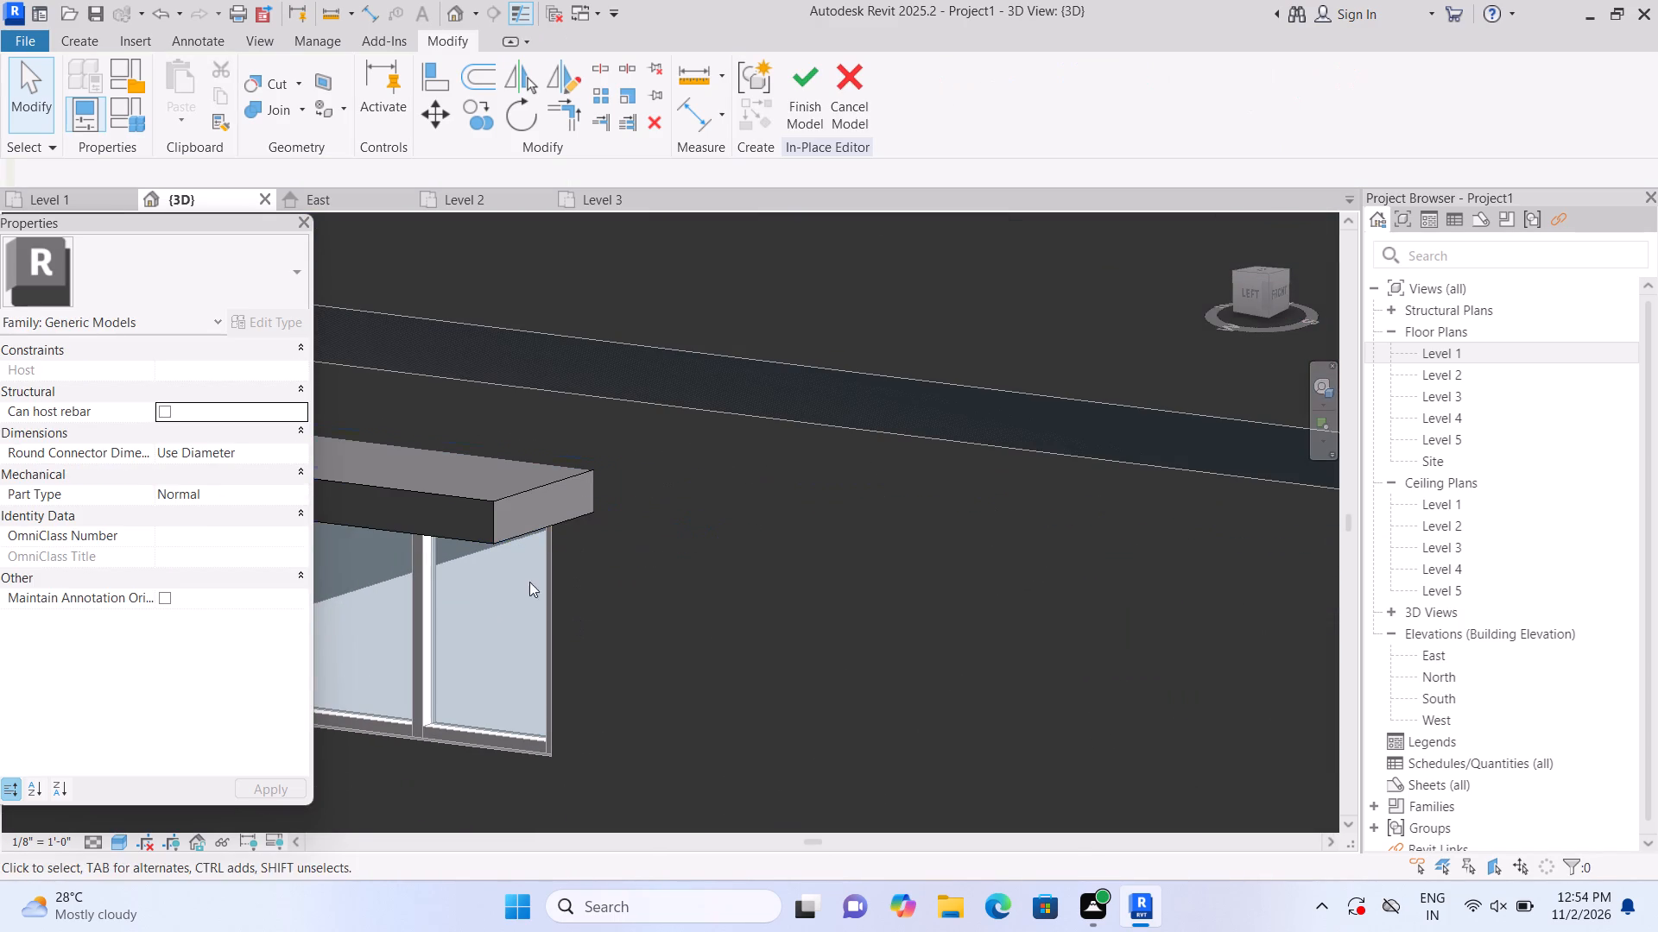
left_click(478, 520)
left_click_drag(561, 500, 570, 506)
scroll(570, 513, "down", 7)
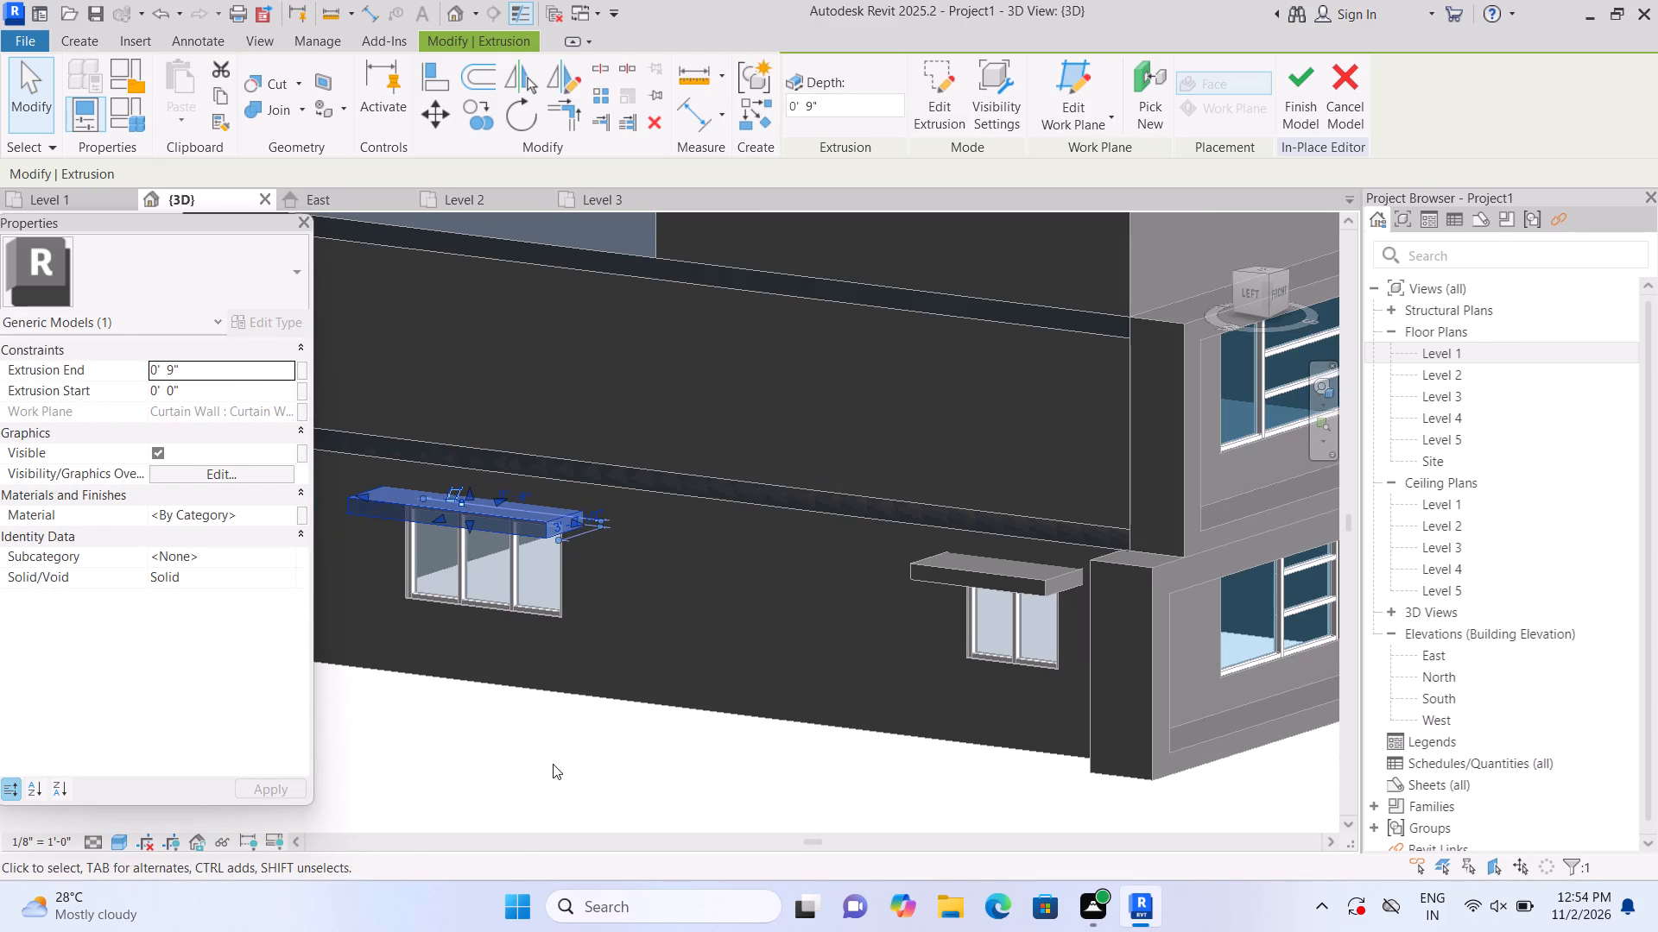
left_click(553, 764)
Extend the slab's south end a little more so it overhangs the wide west window further.
middle_click_drag(680, 764, 657, 765)
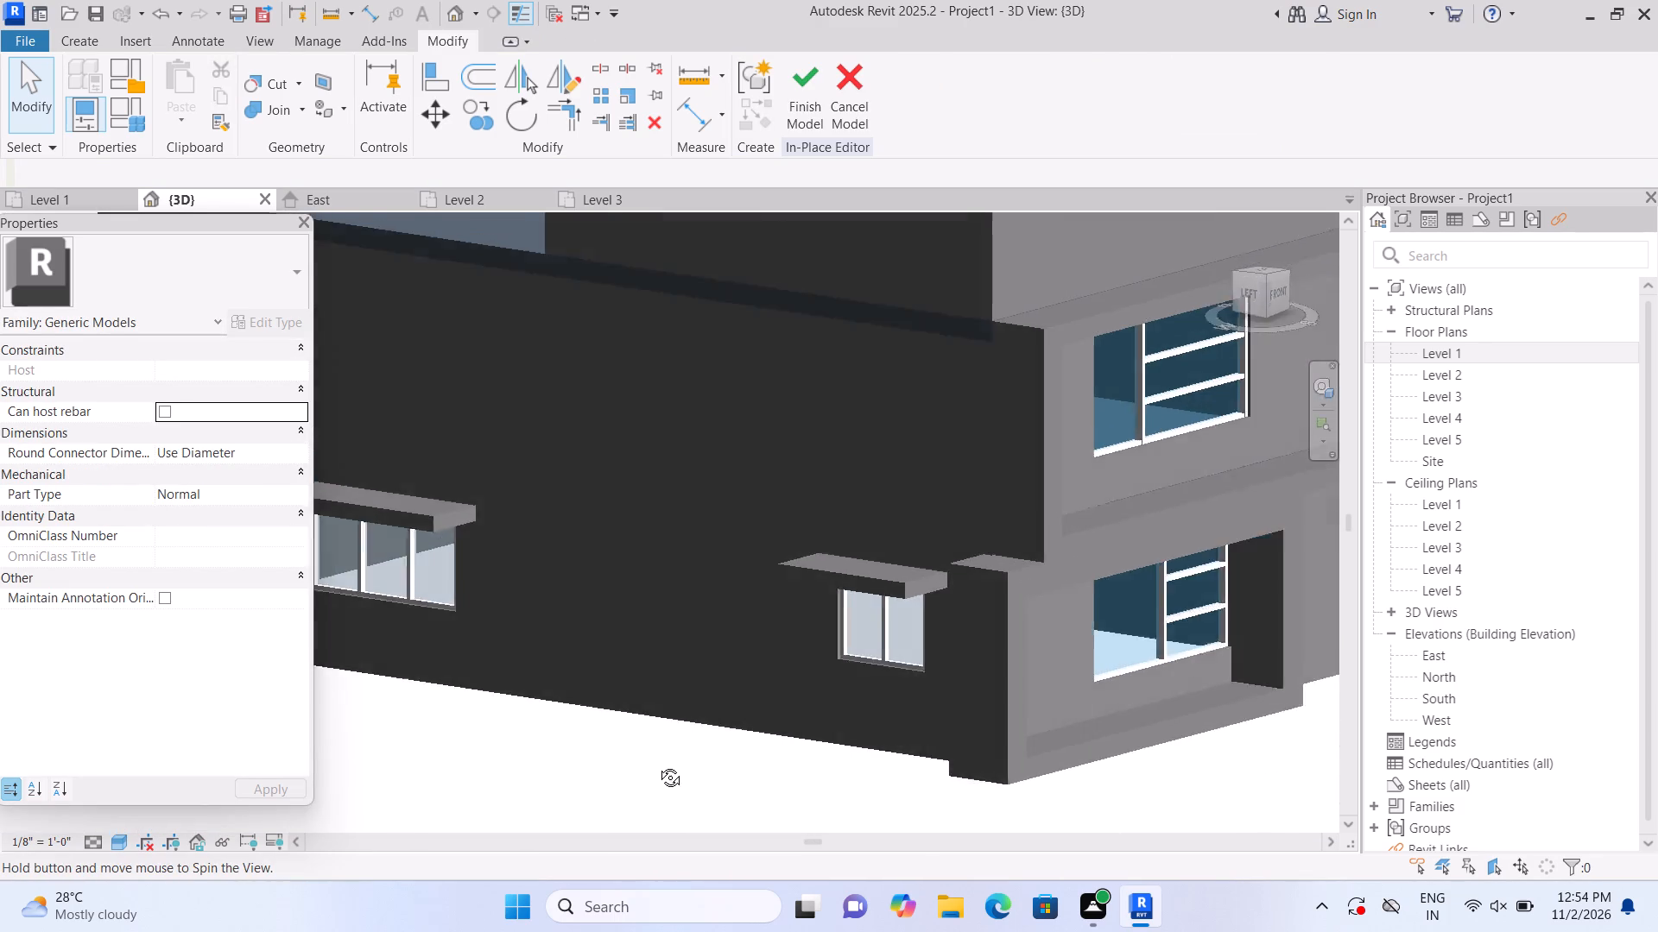
middle_click_drag(657, 765, 630, 759)
scroll(674, 740, "down", 6)
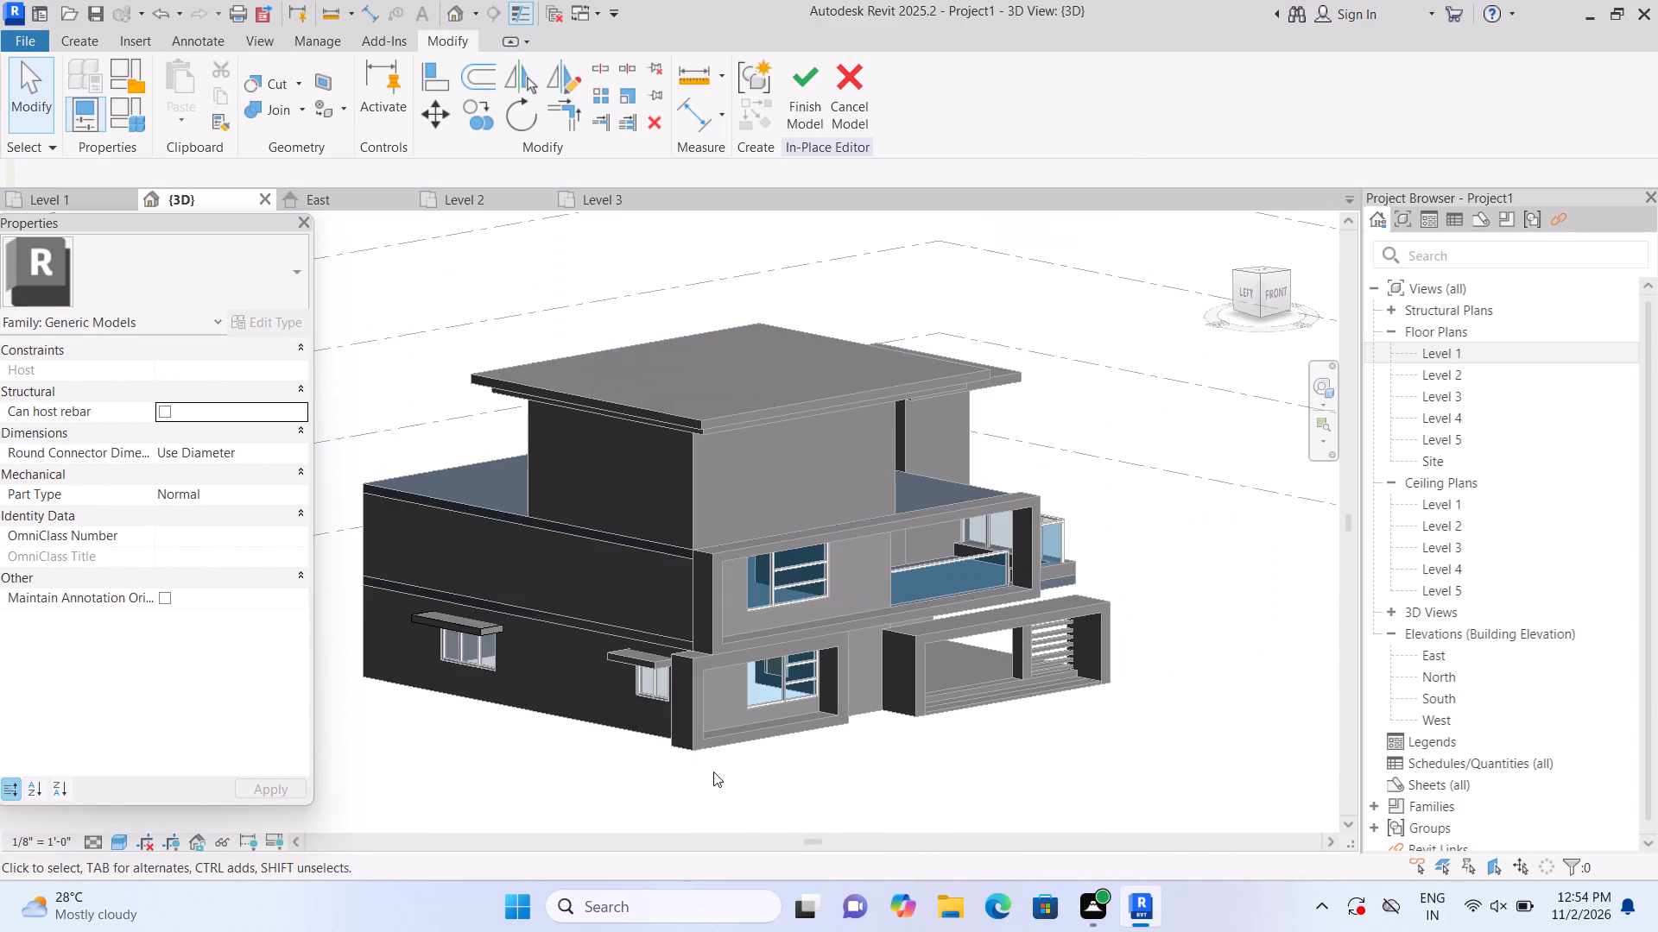
scroll(452, 639, "up", 3)
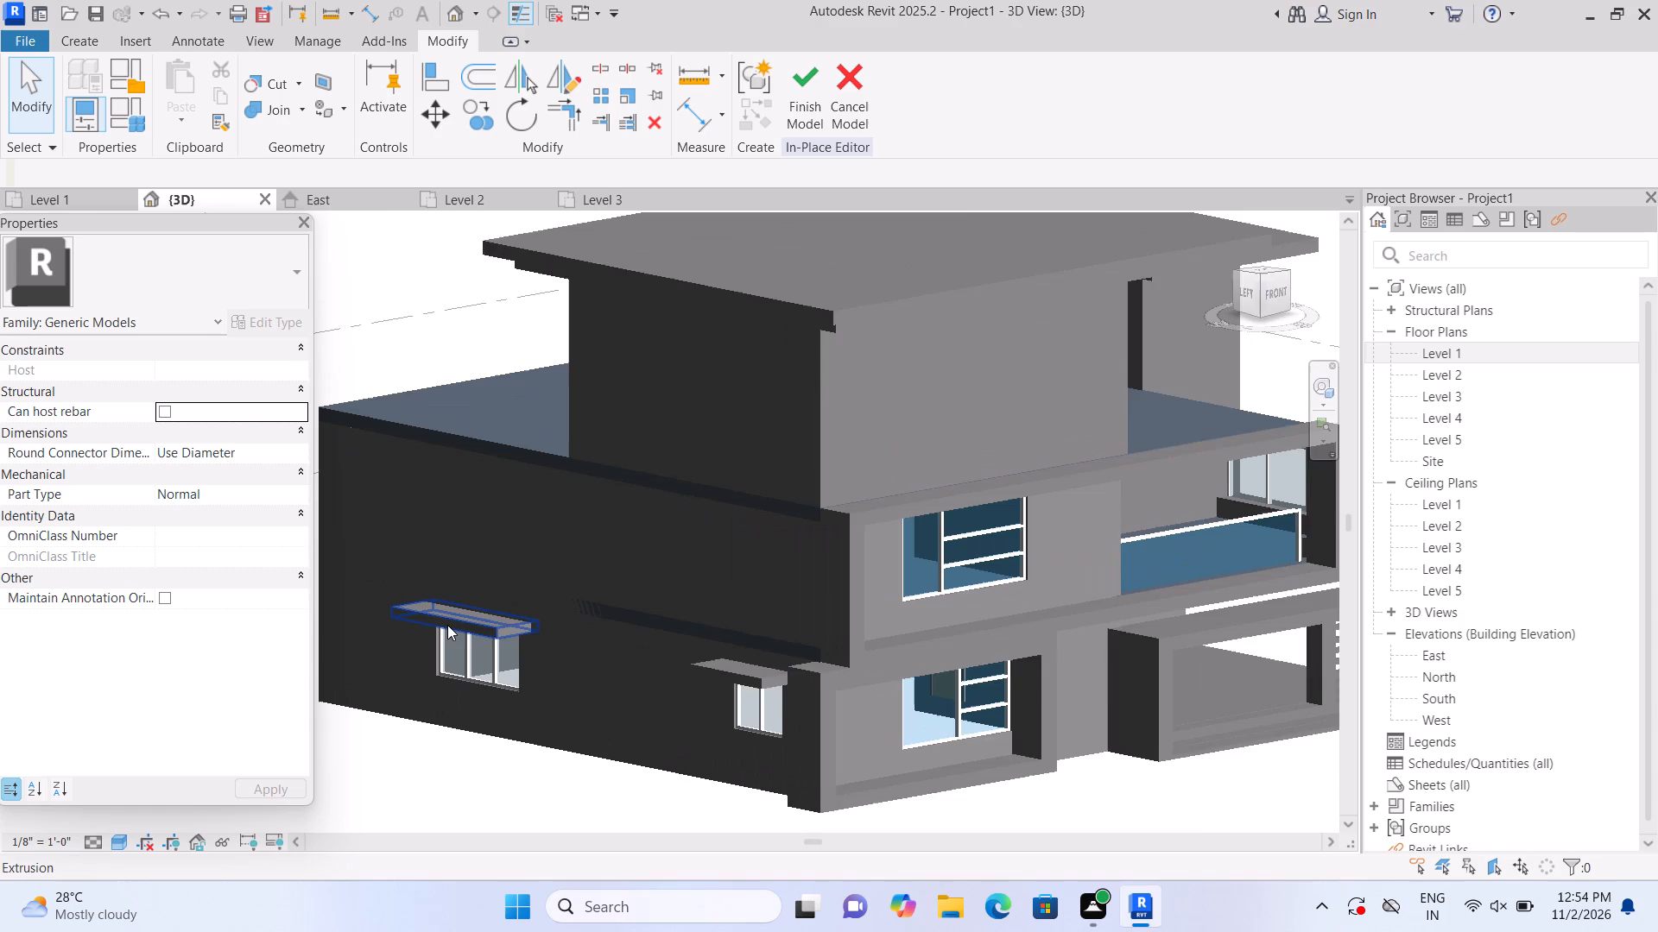
scroll(447, 625, "up", 2)
left_click(447, 625)
scroll(449, 626, "up", 4)
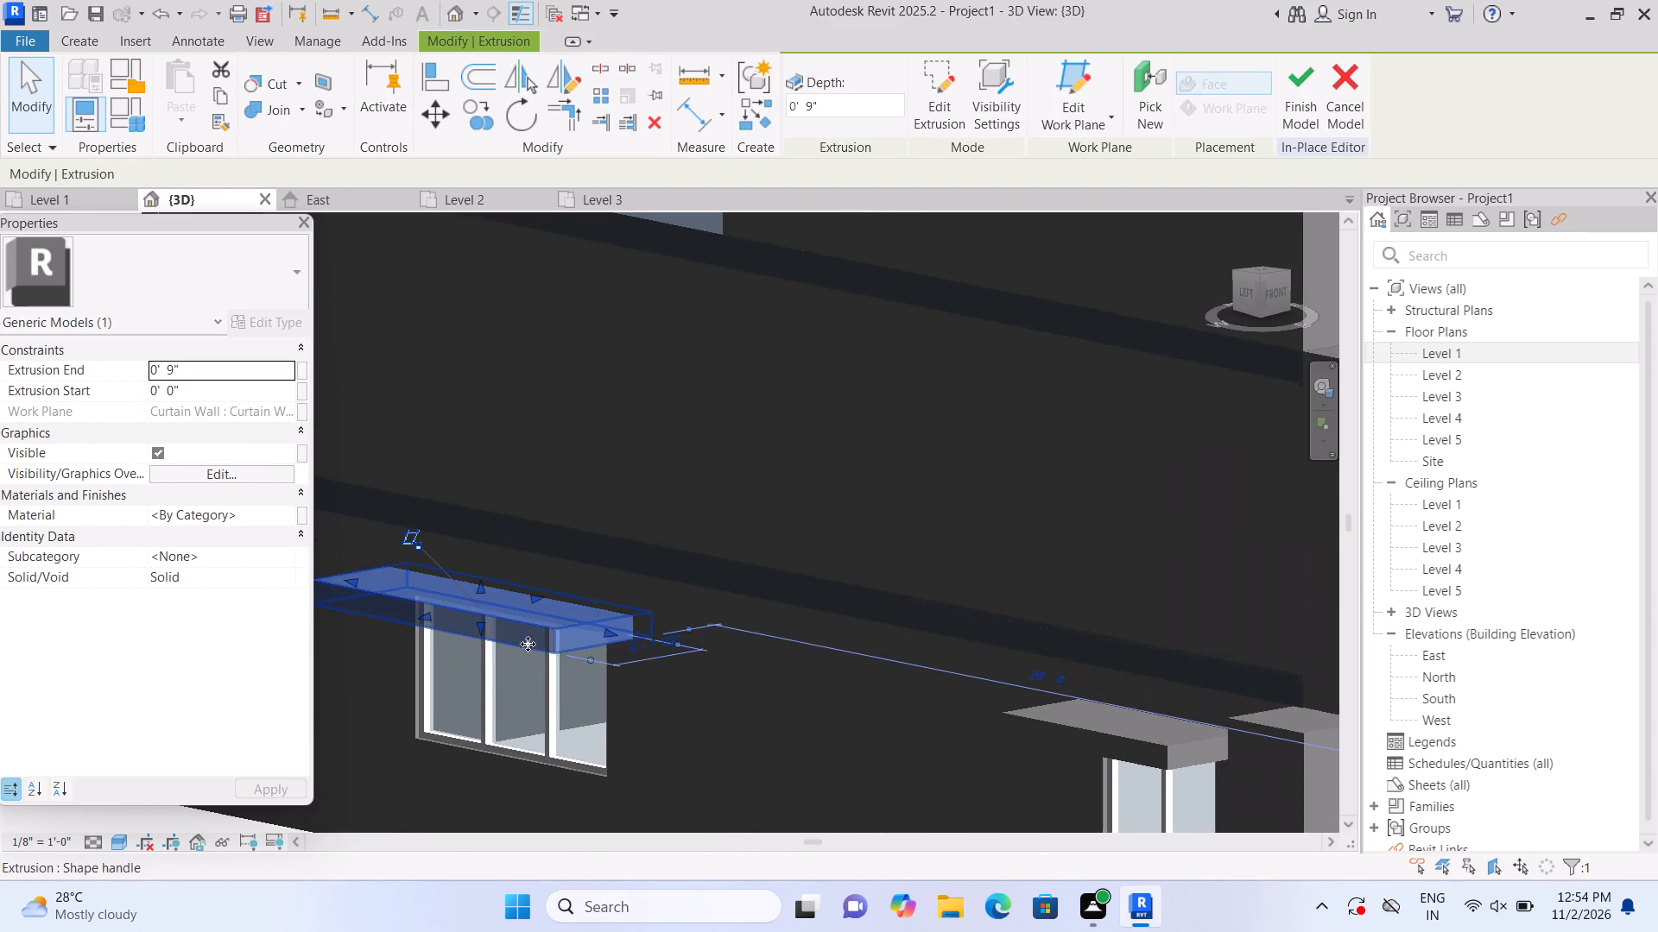
left_click_drag(611, 632, 622, 635)
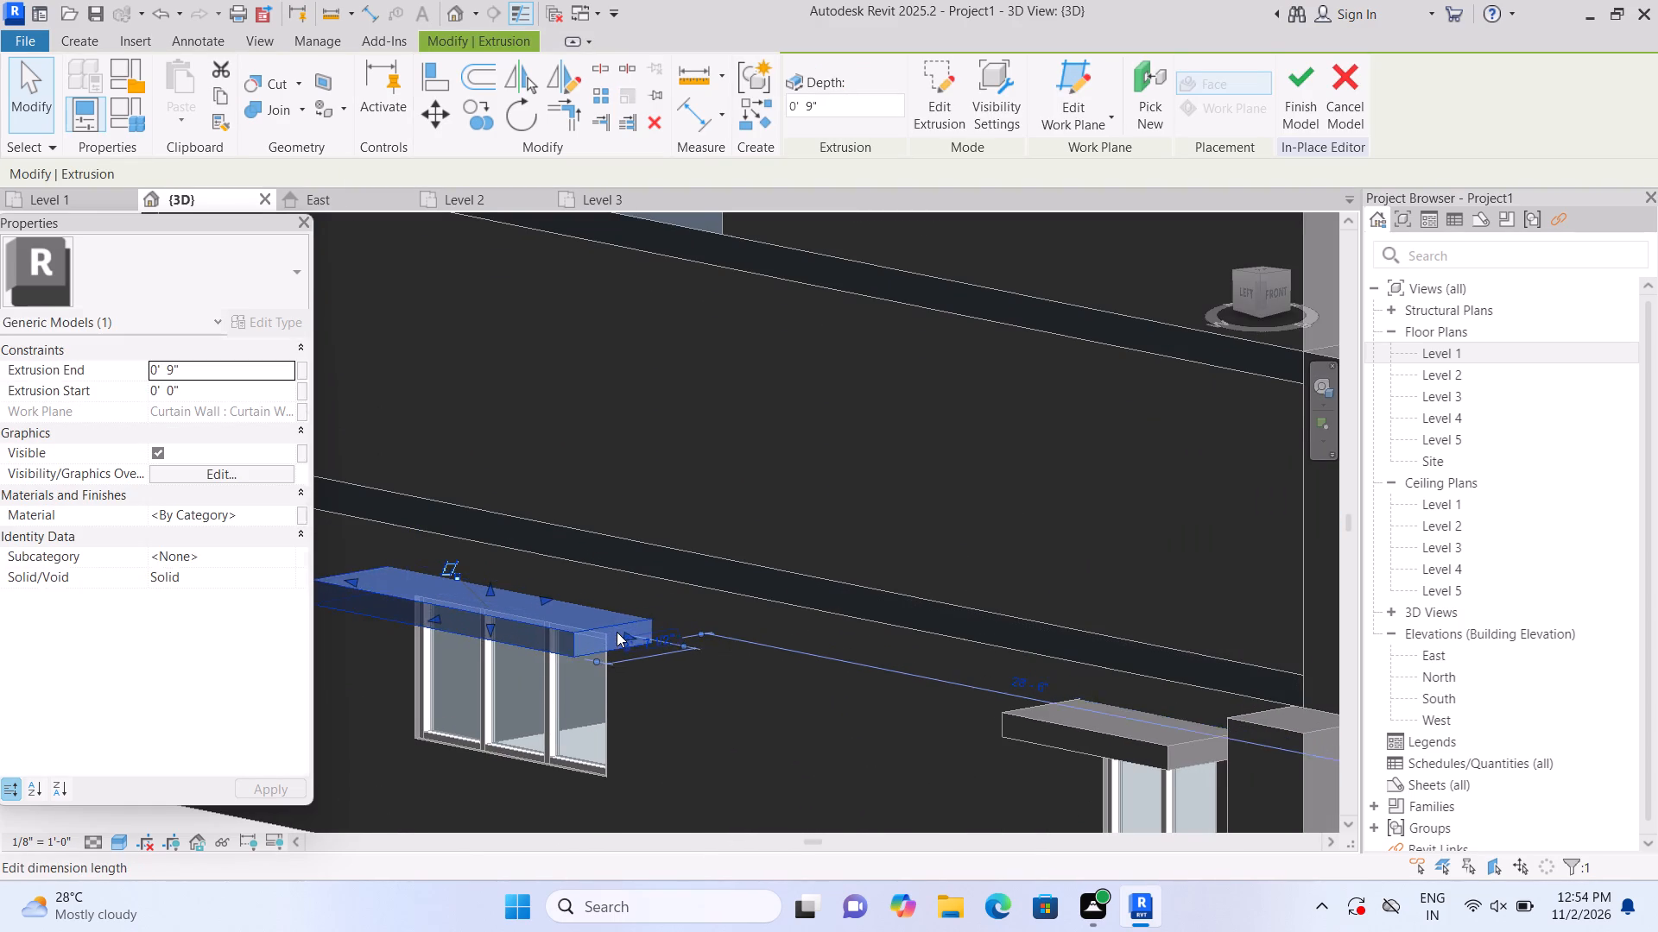
scroll(617, 632, "down", 5)
left_click(505, 776)
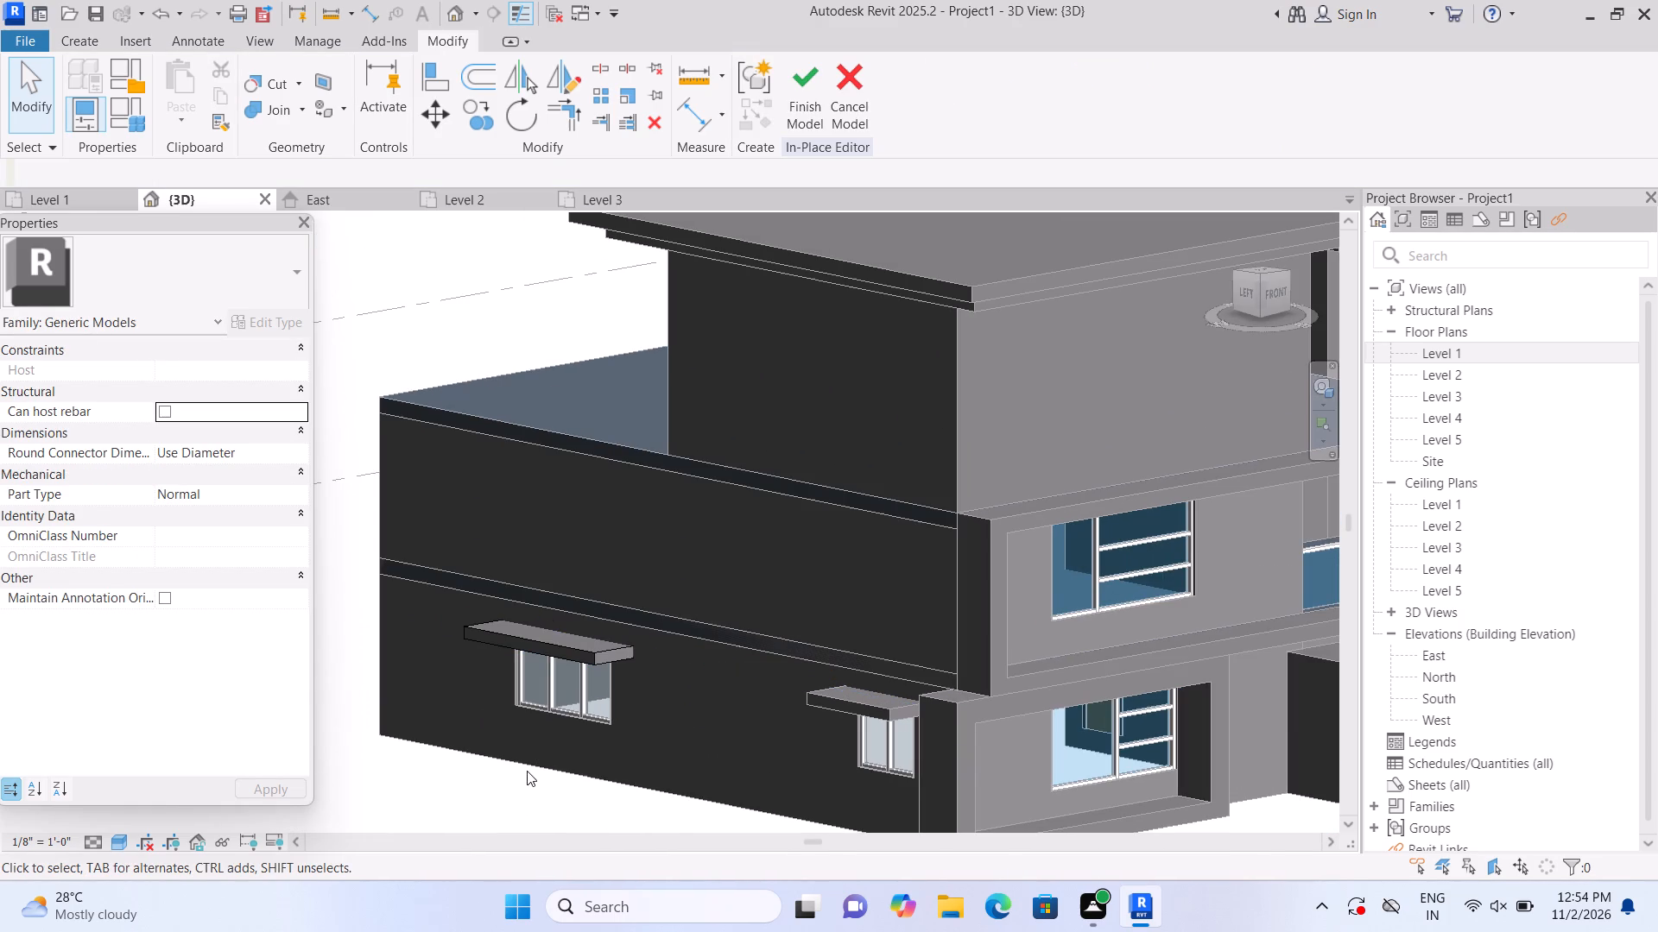
Pull the slab's north end slightly inward toward the wide west window to even out the overhangs.
middle_click_drag(516, 772, 449, 754, "shift")
scroll(457, 745, "down", 3)
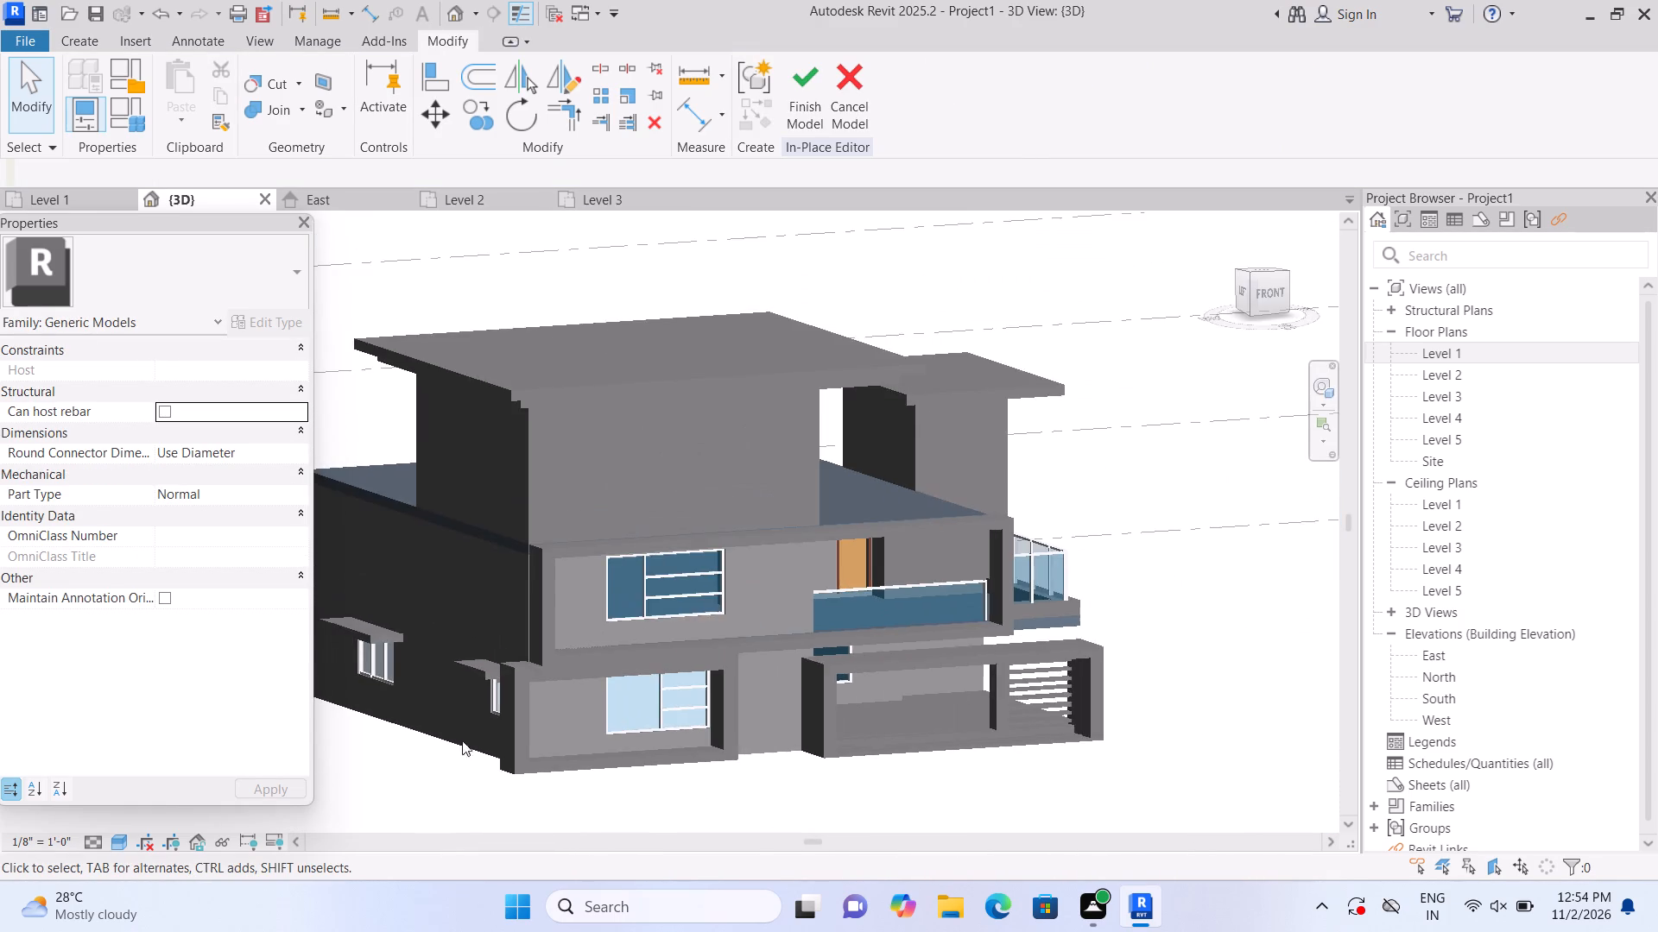
scroll(389, 730, "up", 1)
middle_click_drag(394, 726, 514, 744)
scroll(436, 642, "up", 3)
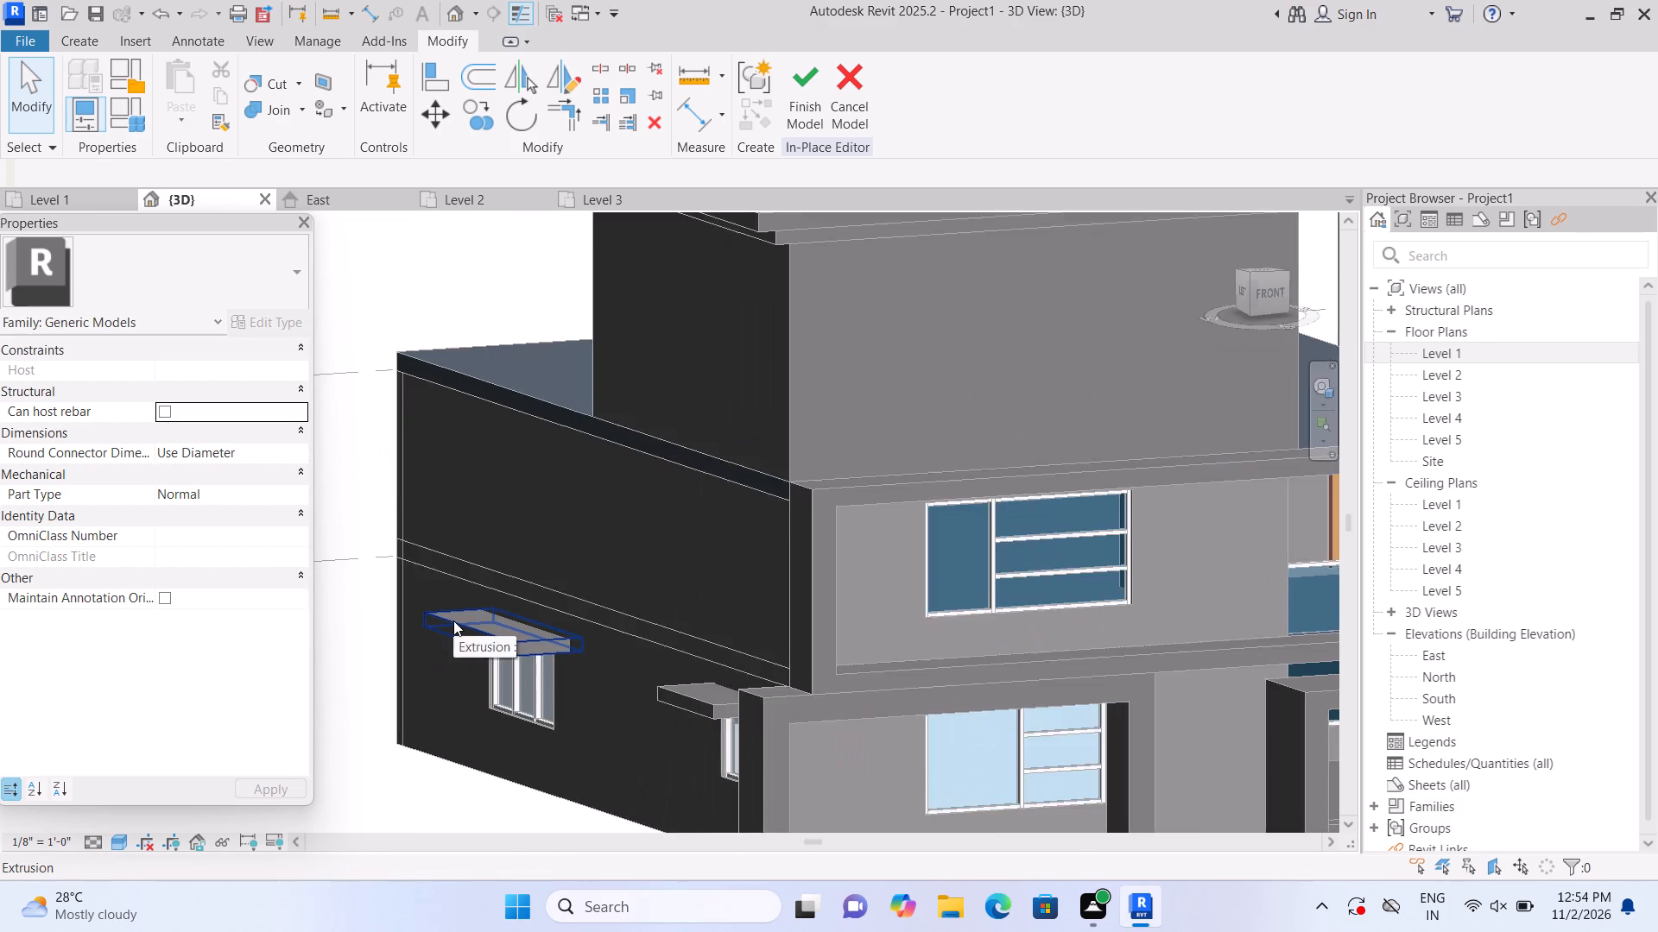
scroll(453, 620, "up", 9)
left_click(453, 620)
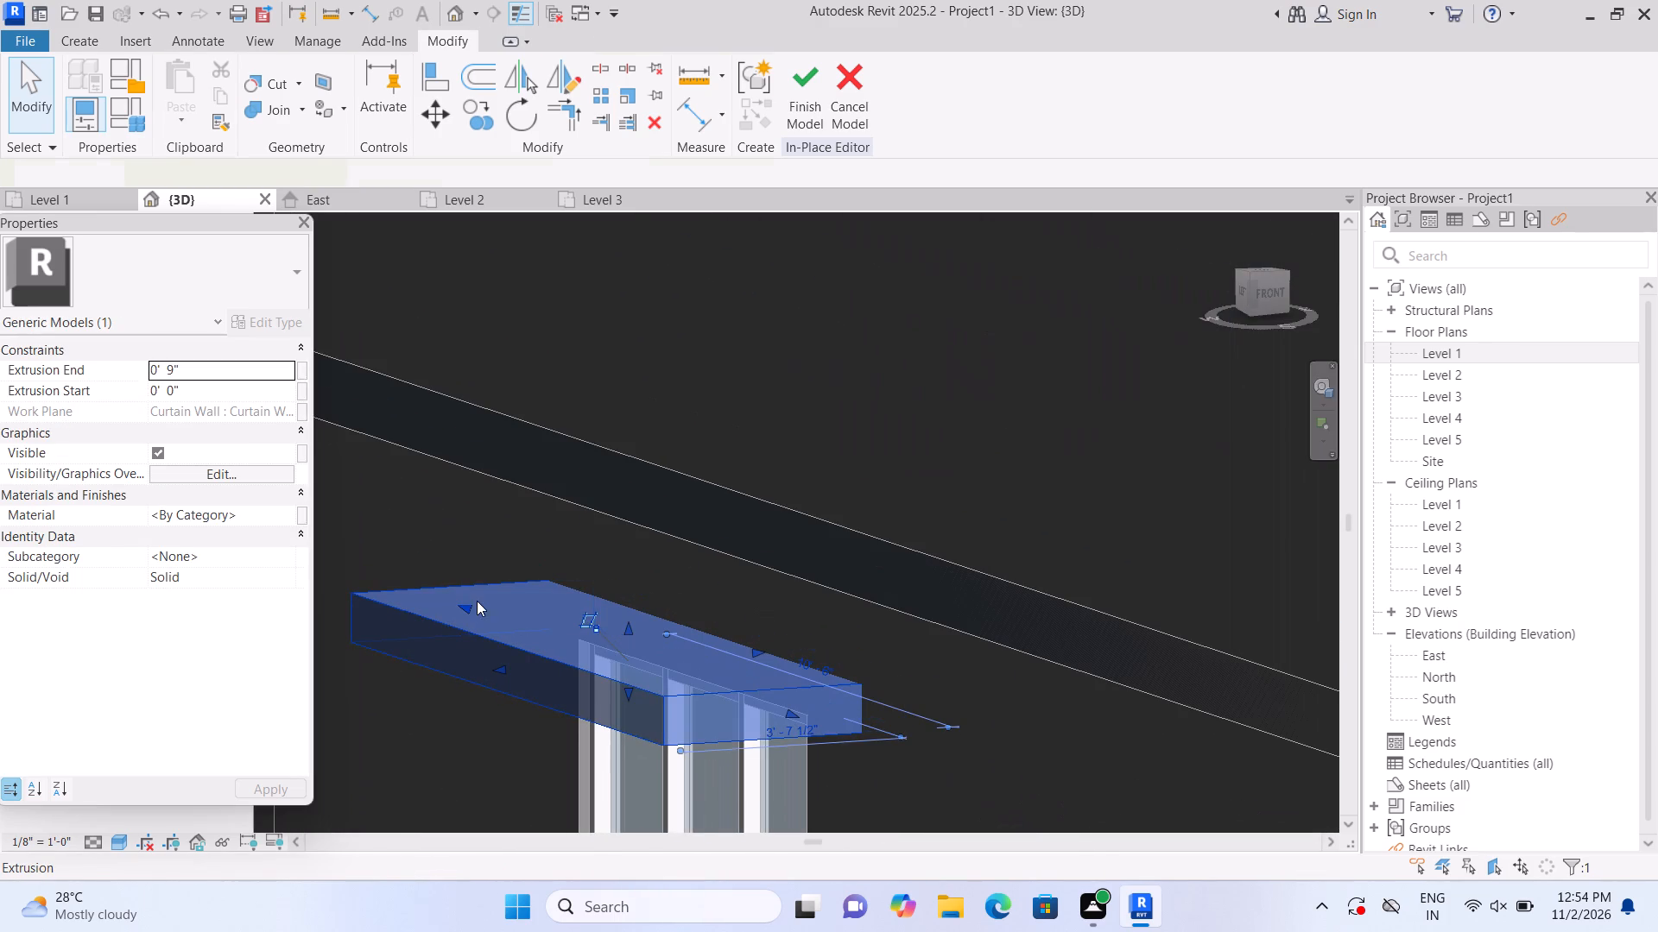
left_click_drag(464, 603, 481, 615)
scroll(487, 614, "down", 2)
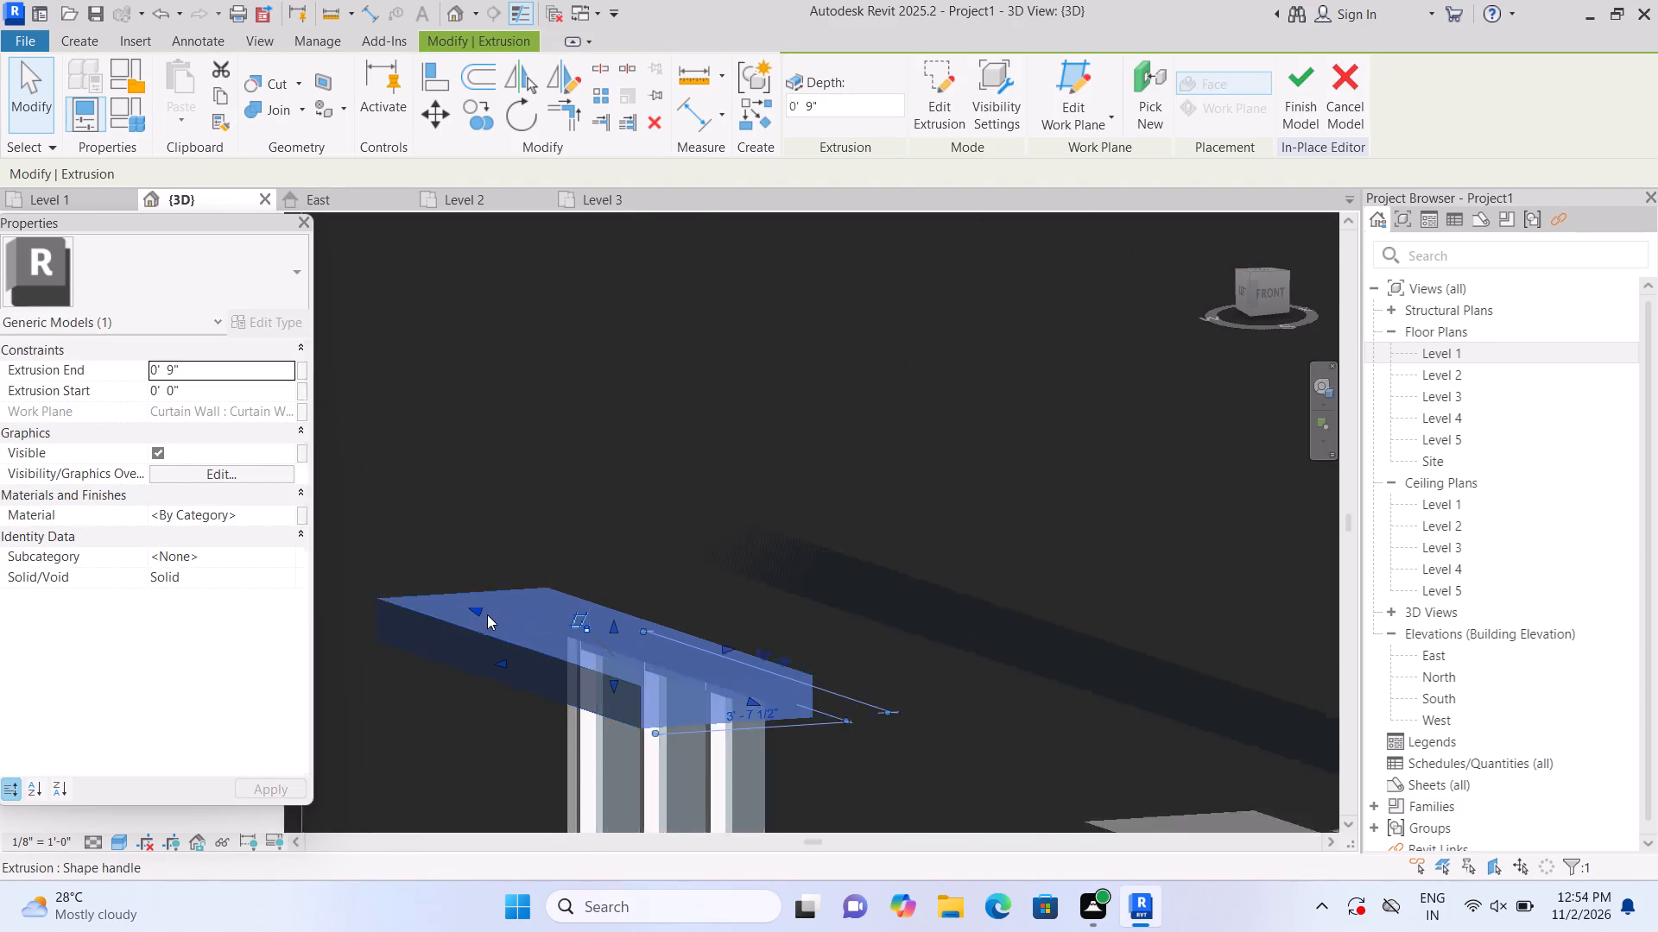
scroll(487, 614, "down", 9)
left_click(472, 770)
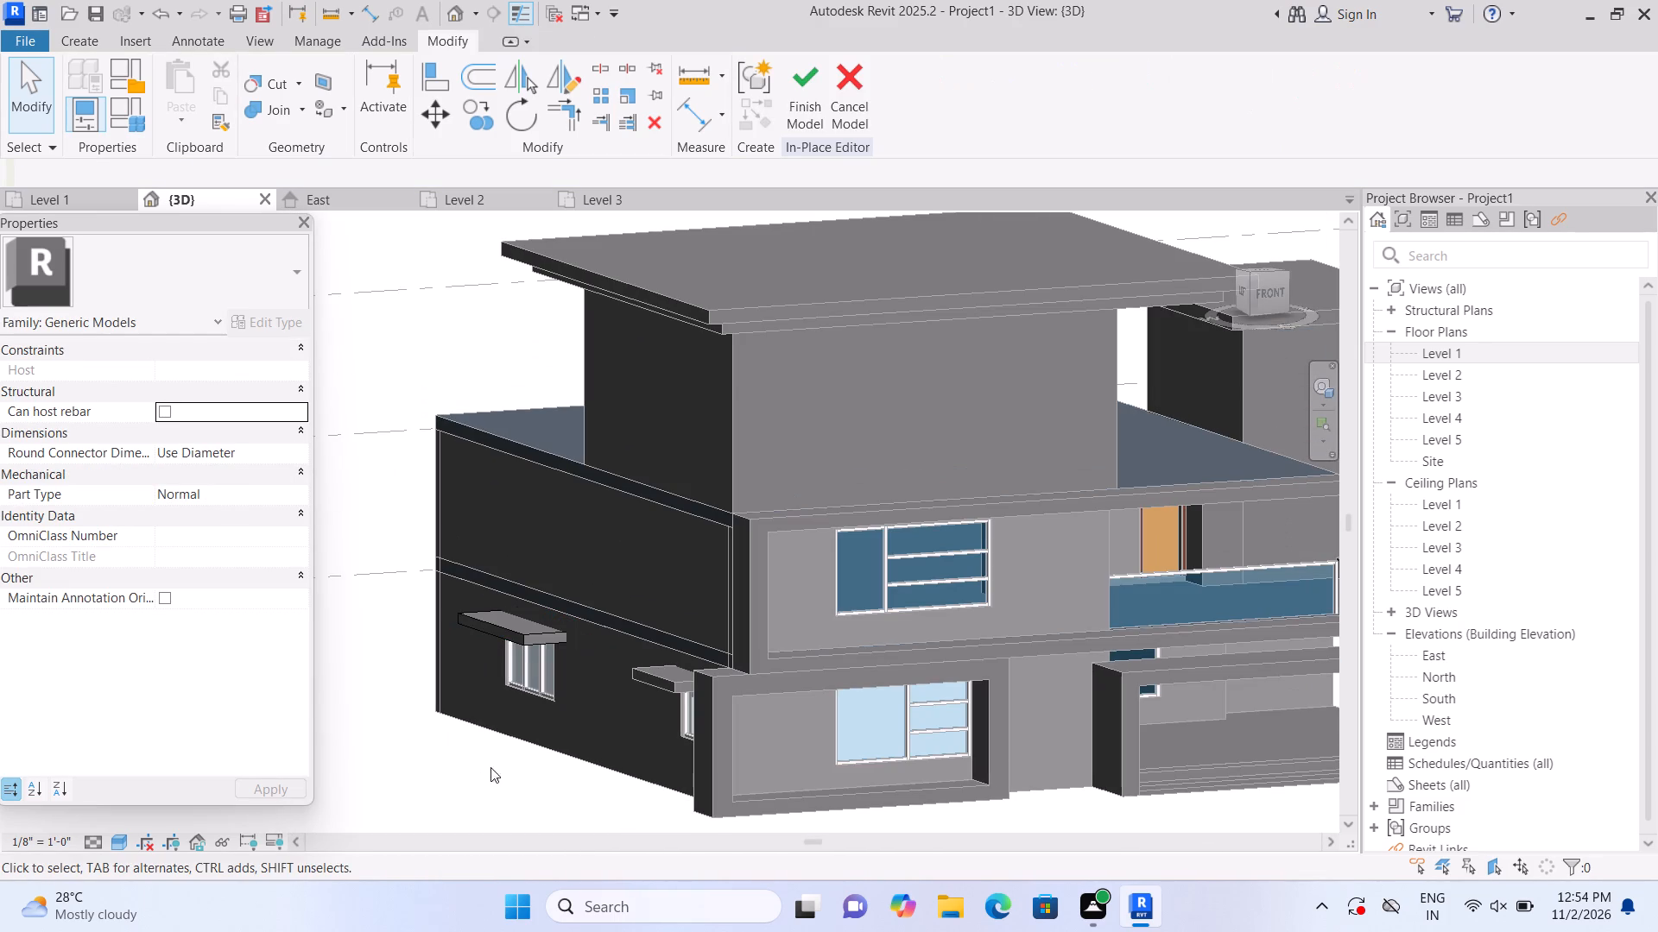
Examine the whole house from the front and in the isometric home view.
middle_click_drag(495, 764, 436, 748)
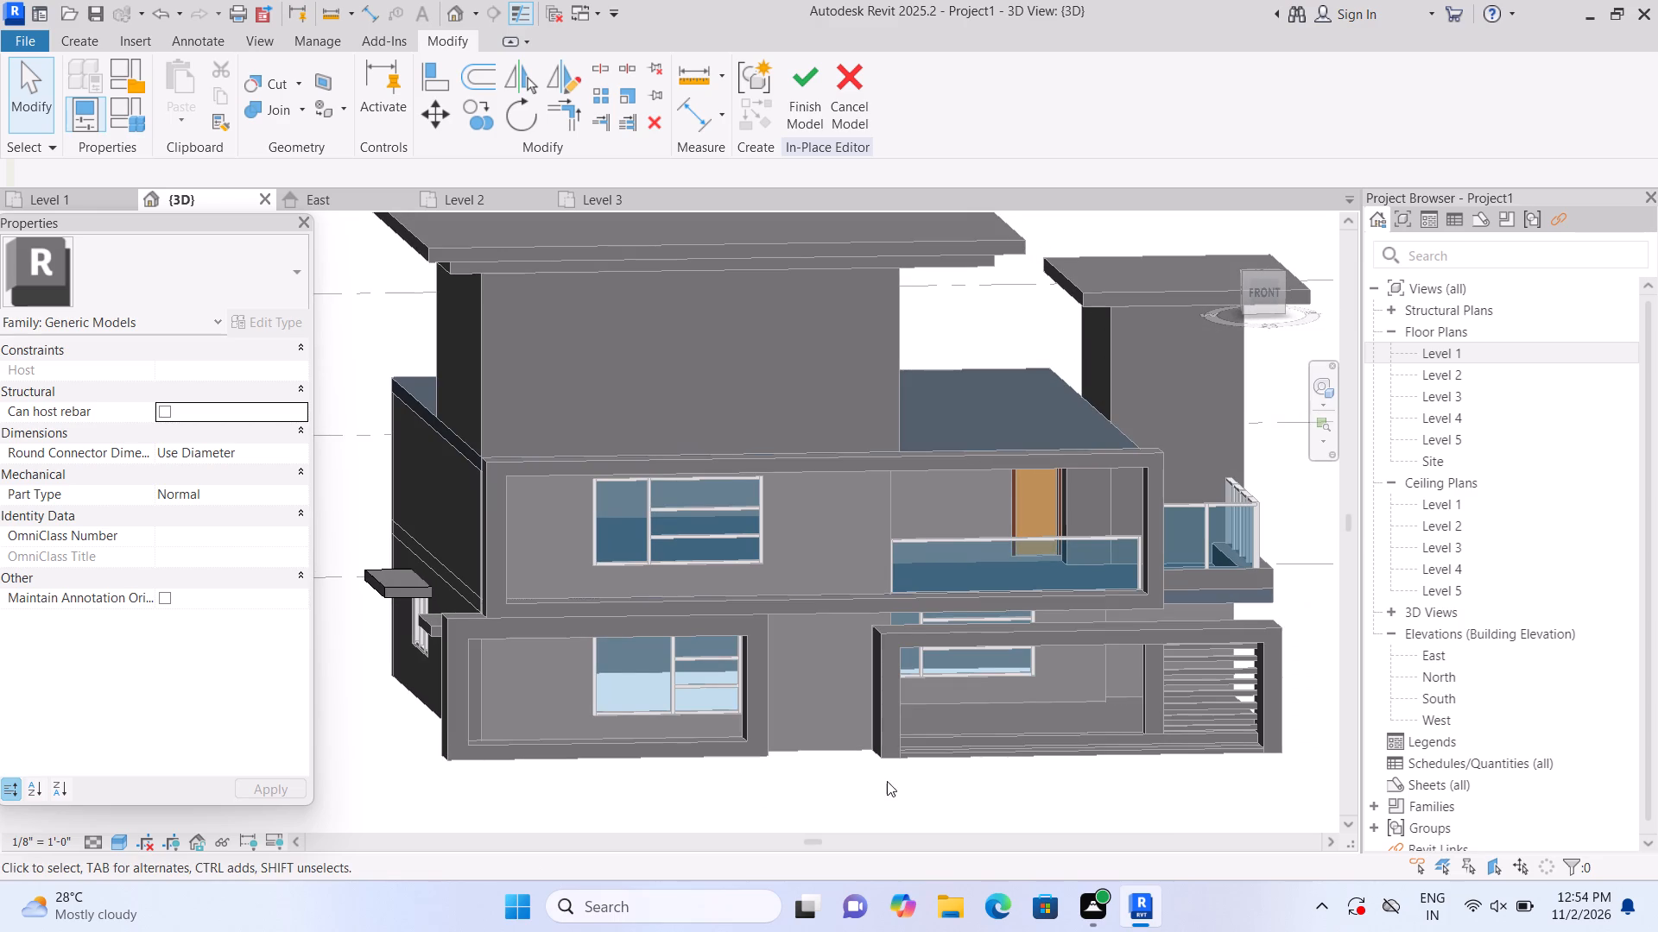
middle_click_drag(886, 781, 754, 775, "shift")
scroll(756, 765, "down", 4)
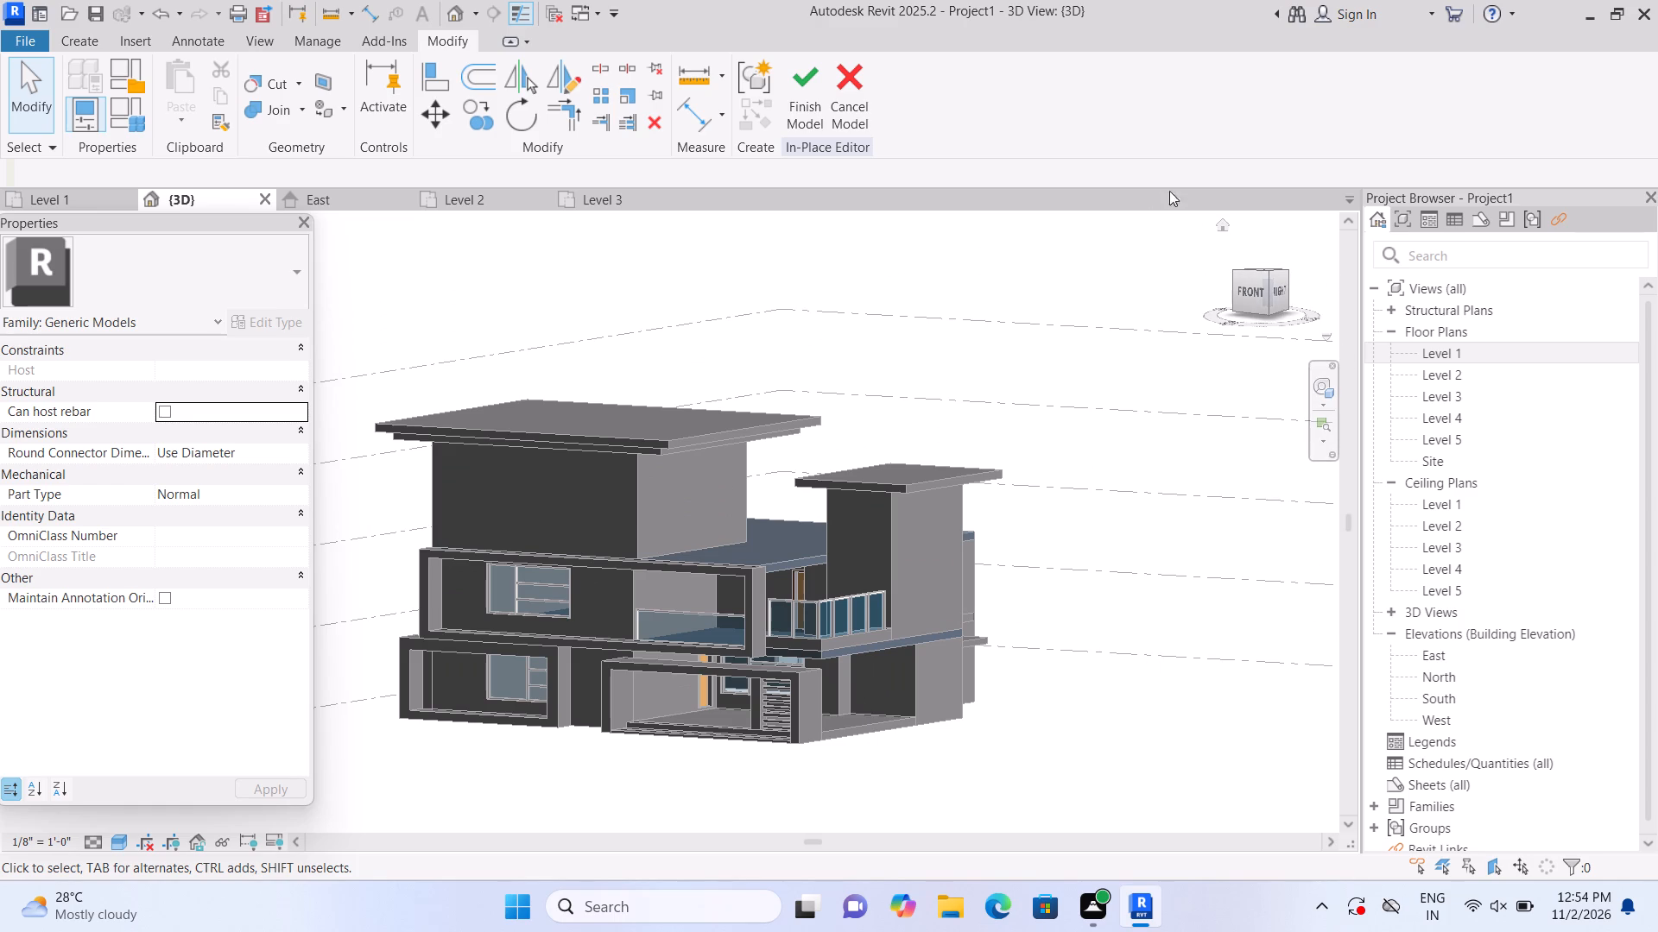
left_click(1221, 224)
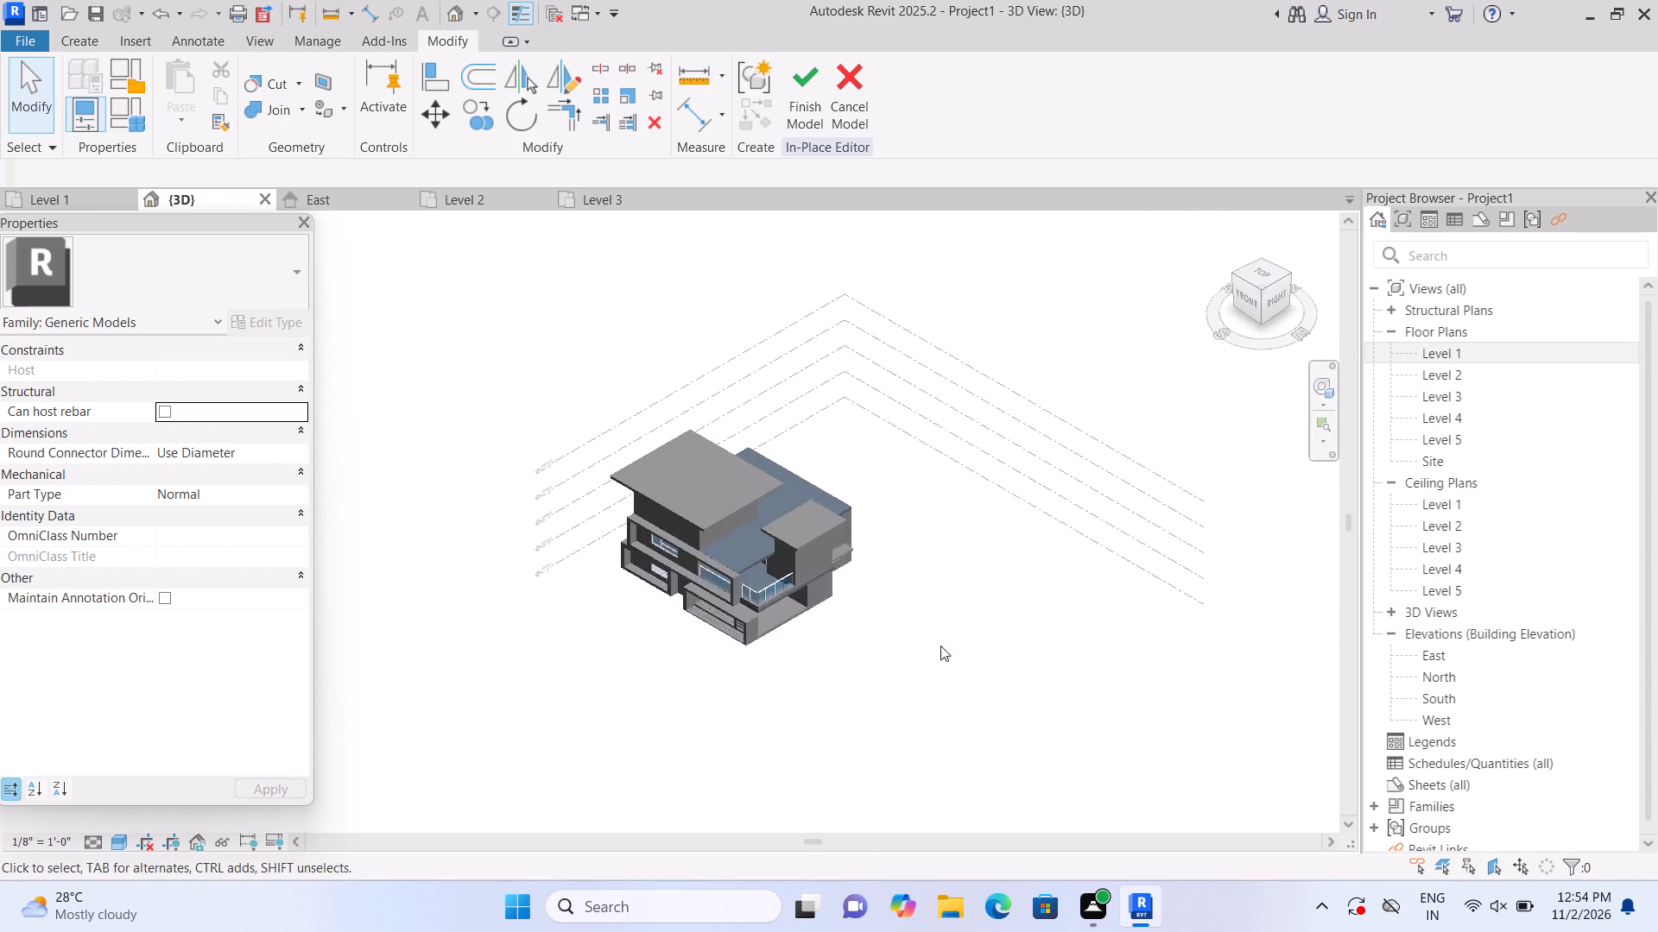
scroll(386, 567, "up", 9)
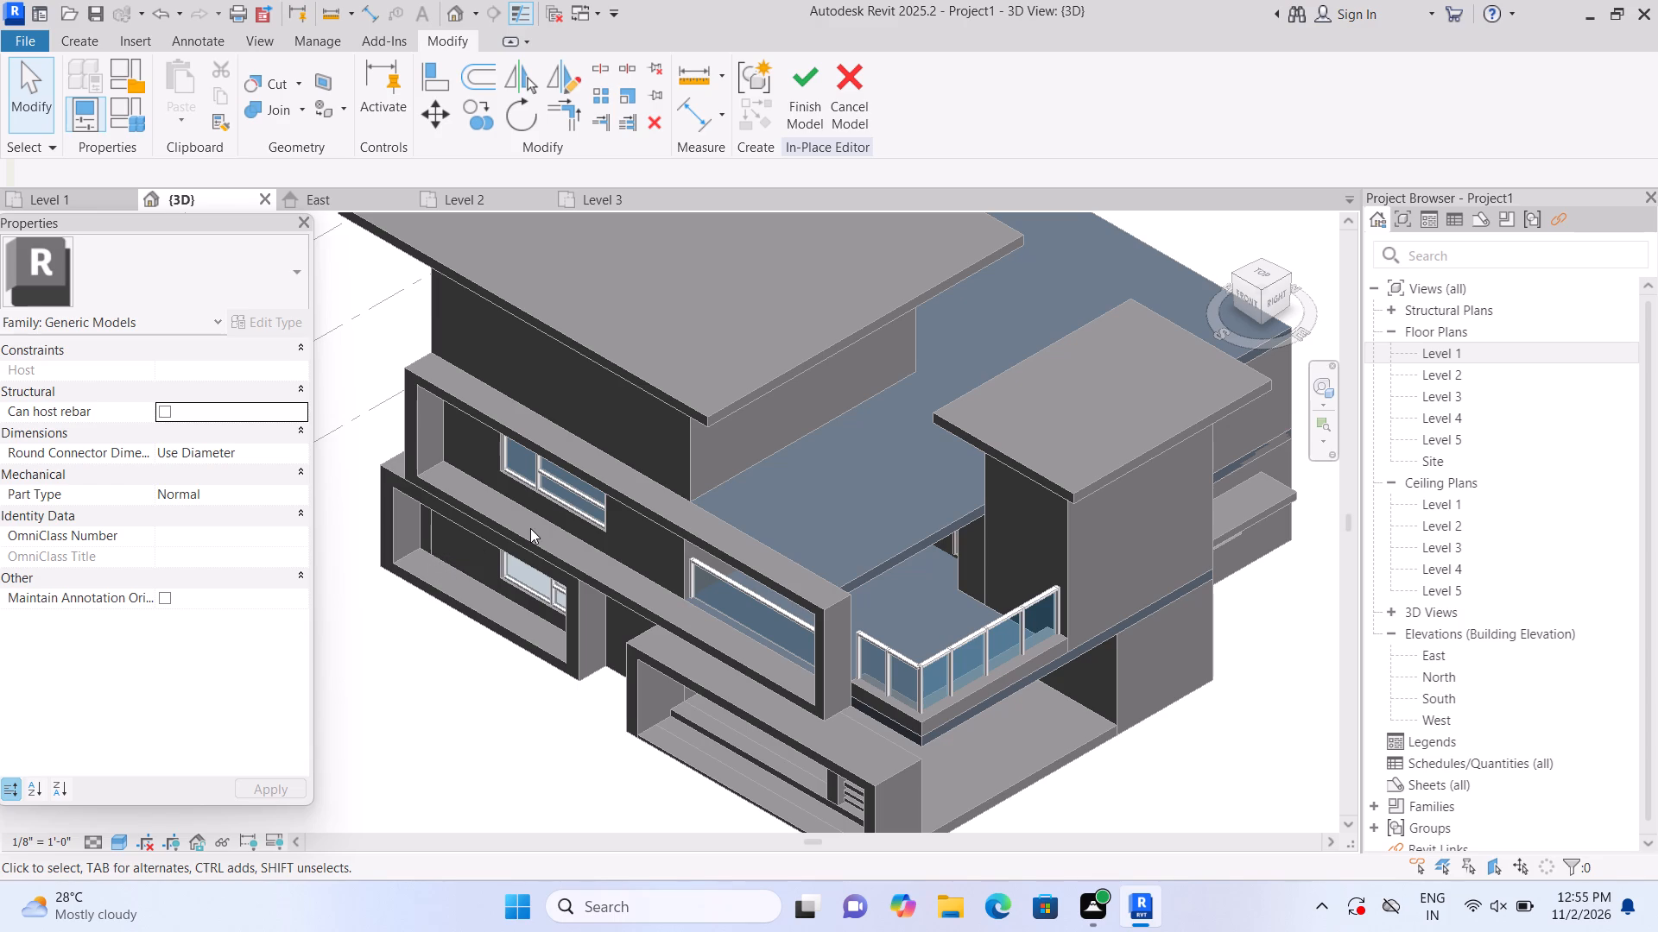
scroll(530, 528, "down", 2)
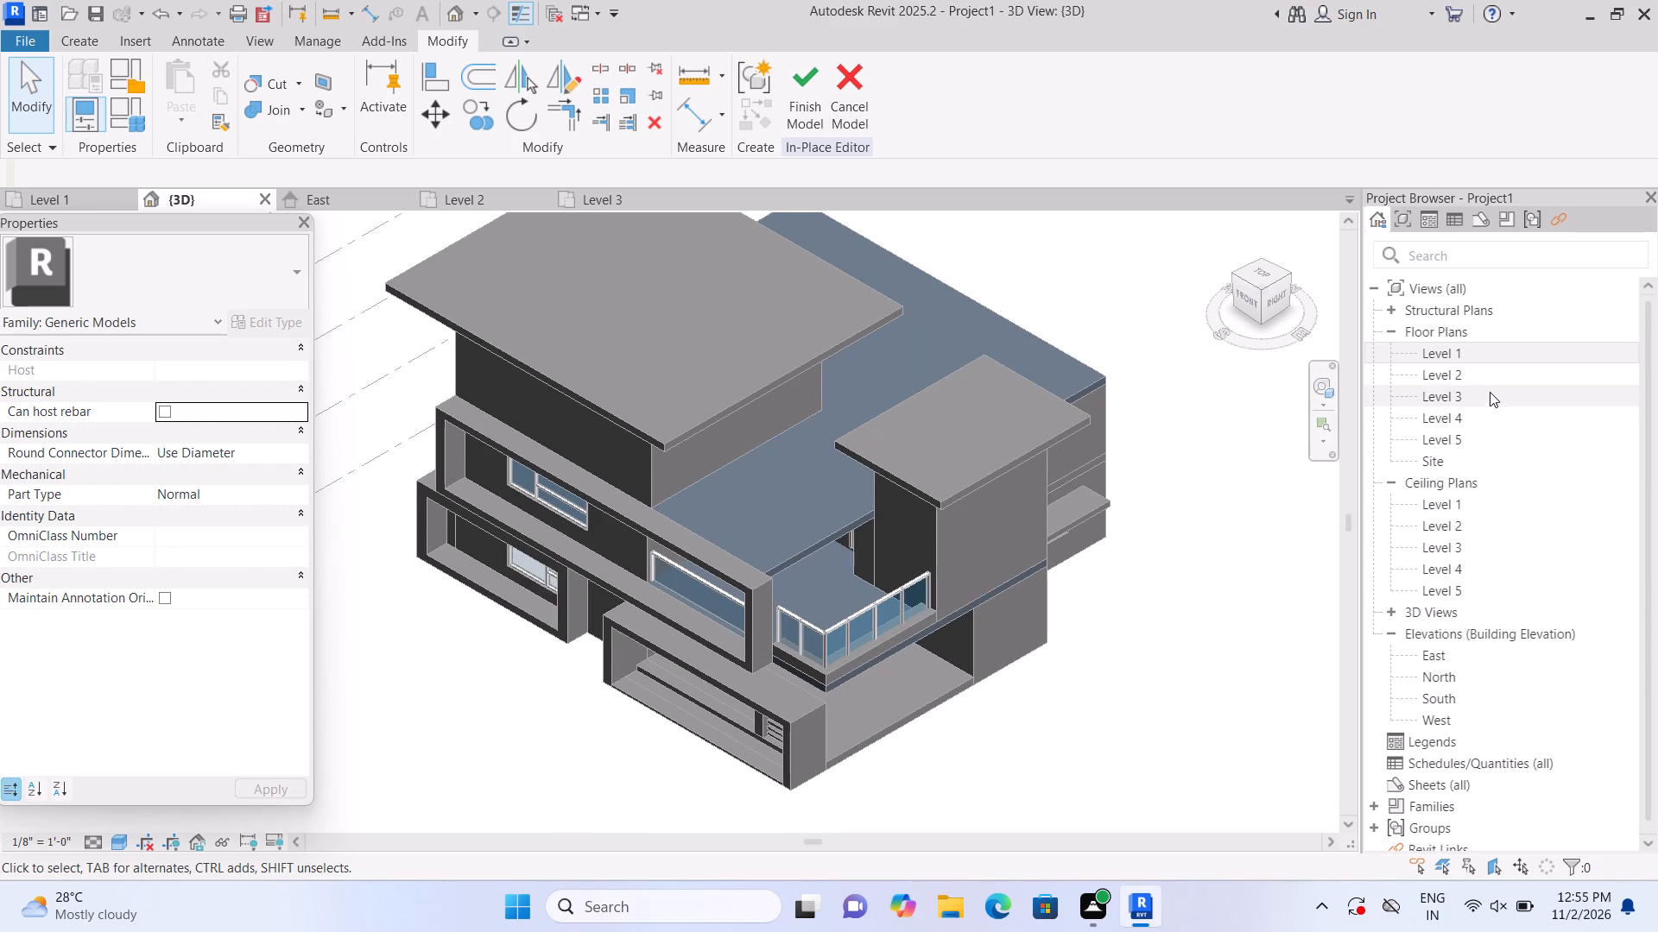
Open the Level 2 floor plan and finish the in-place slab model.
double_click(1495, 377)
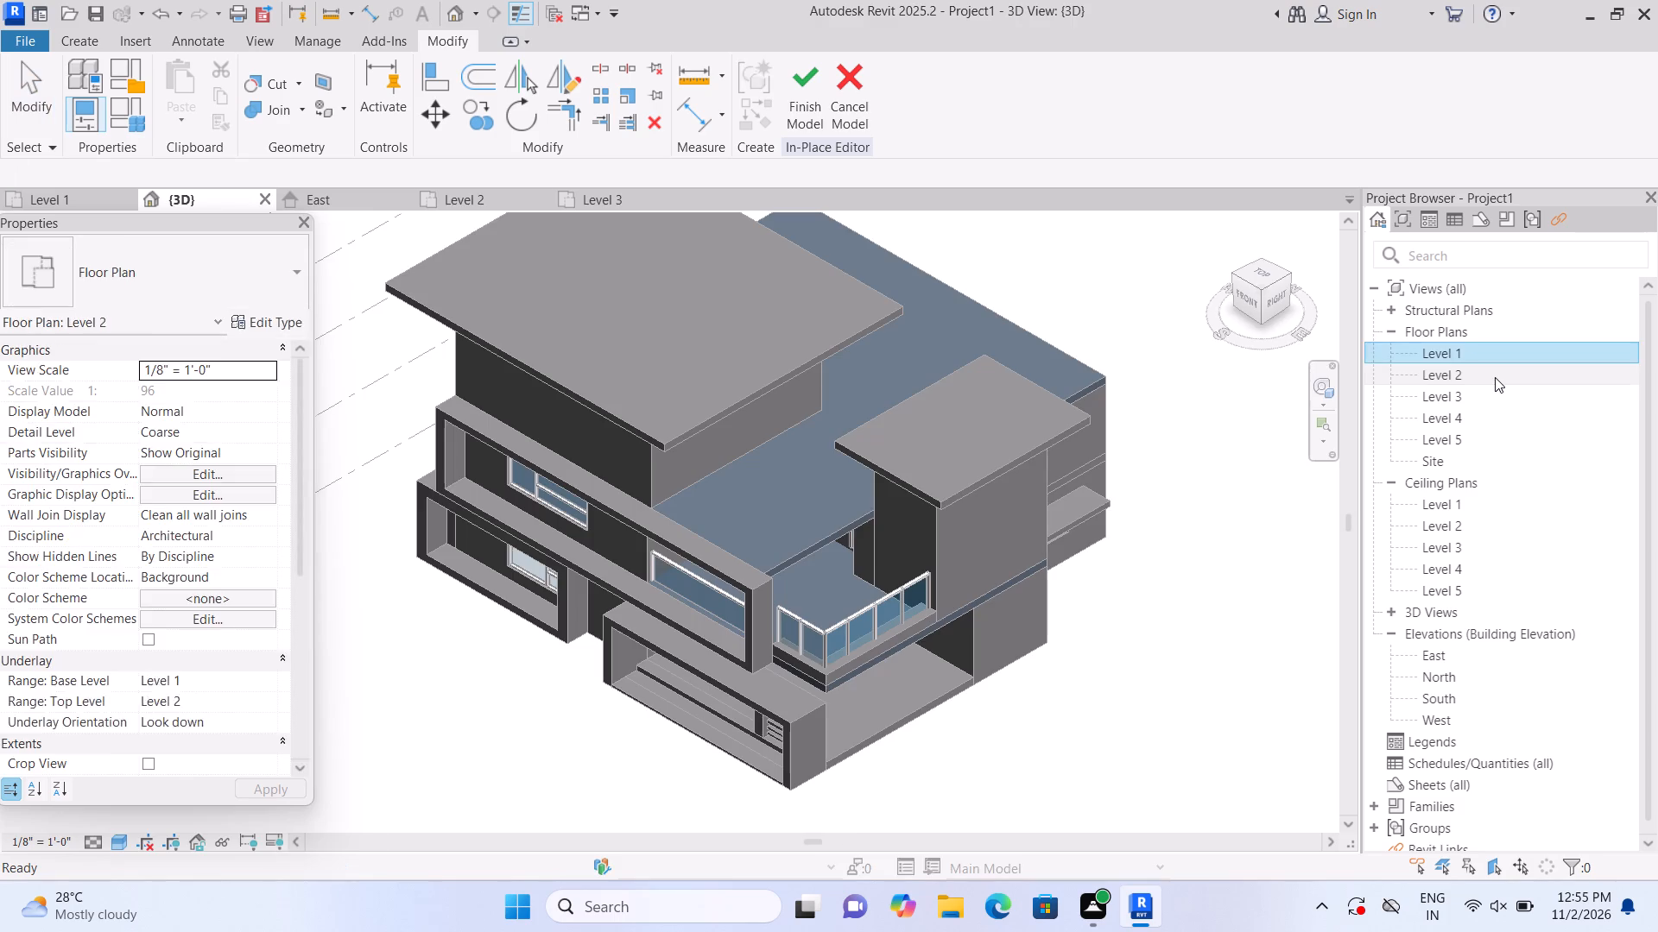
scroll(1145, 630, "down", 5)
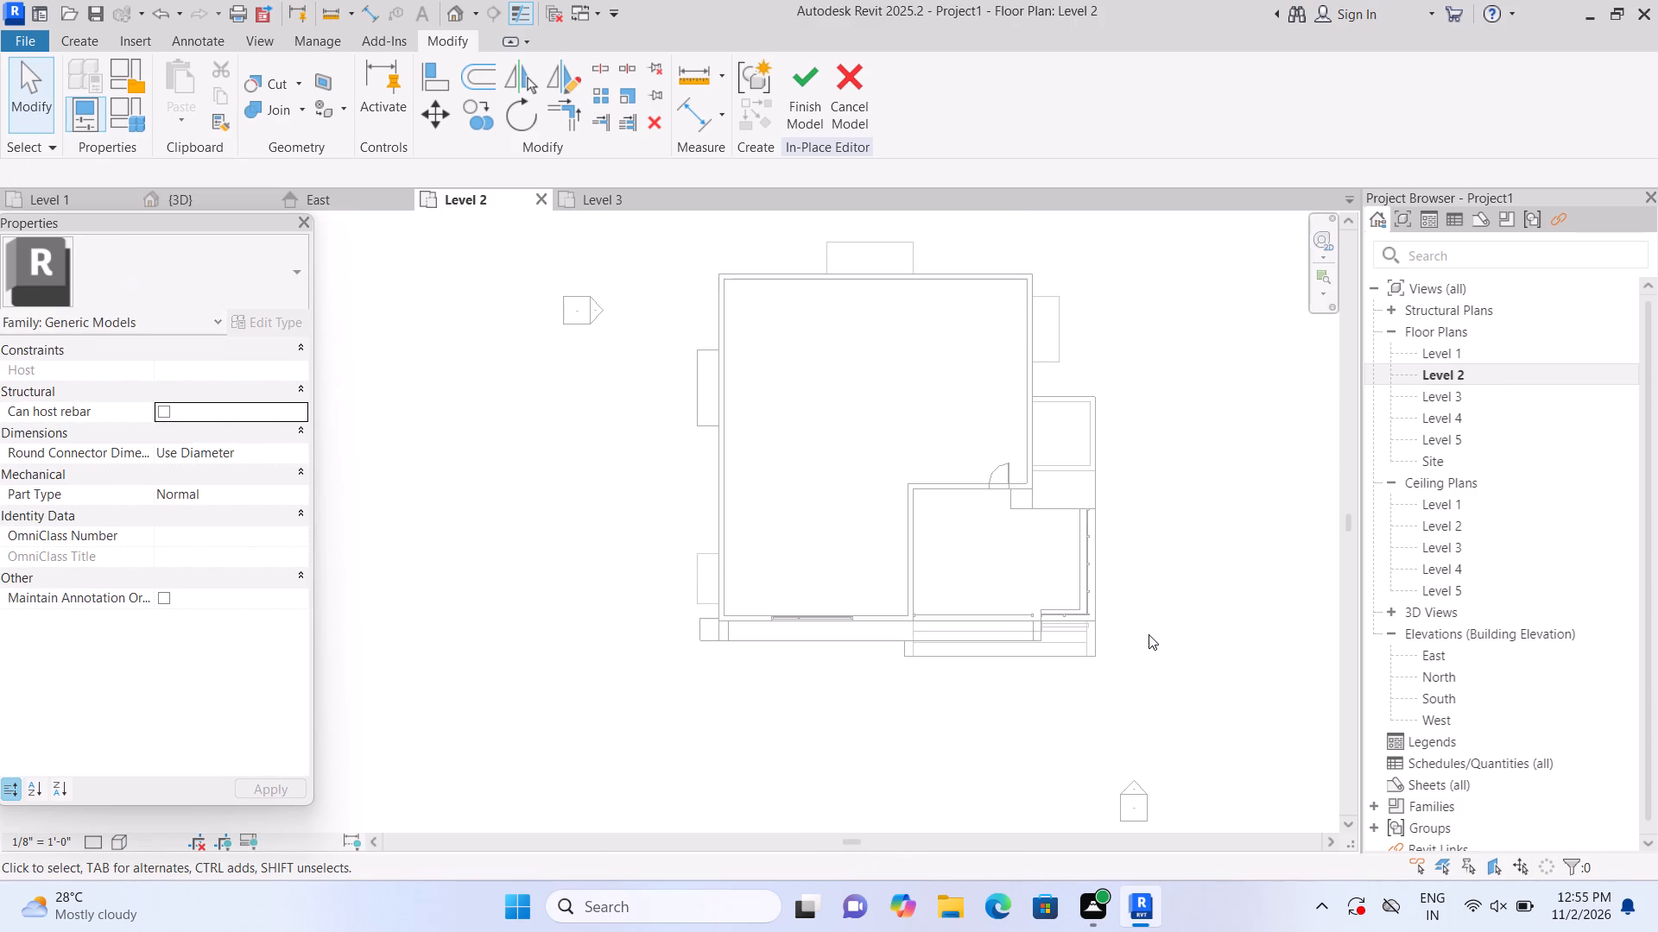
middle_click_drag(1149, 634, 1128, 678)
middle_click_drag(1130, 678, 1142, 629)
scroll(1136, 641, "up", 1)
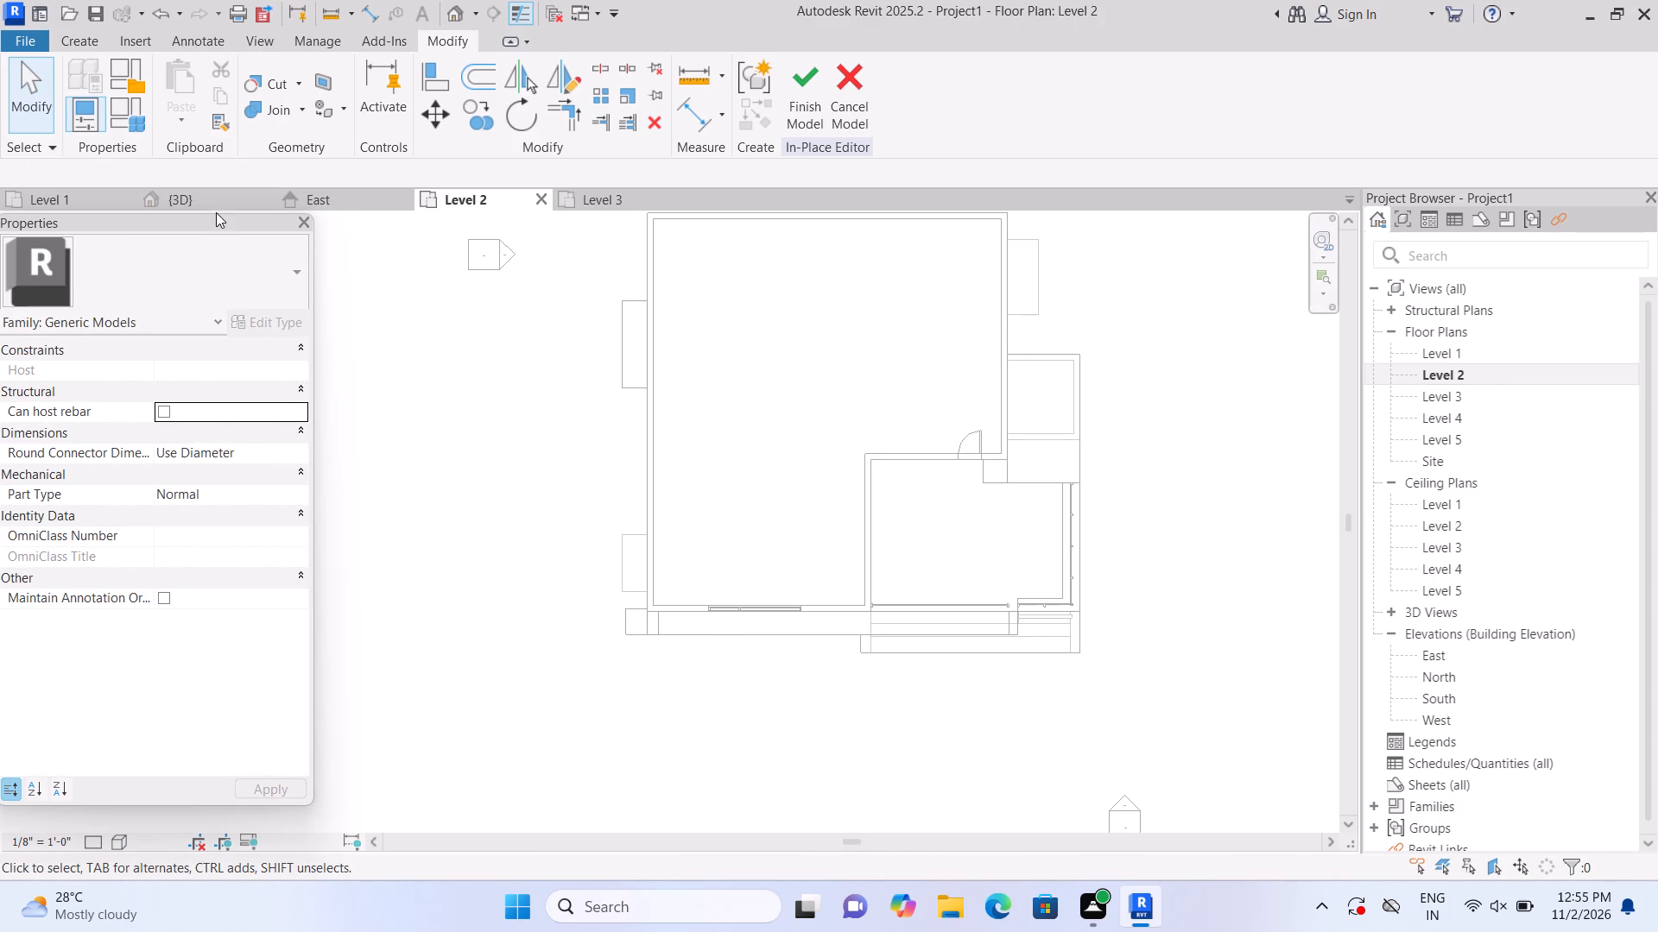
left_click(801, 110)
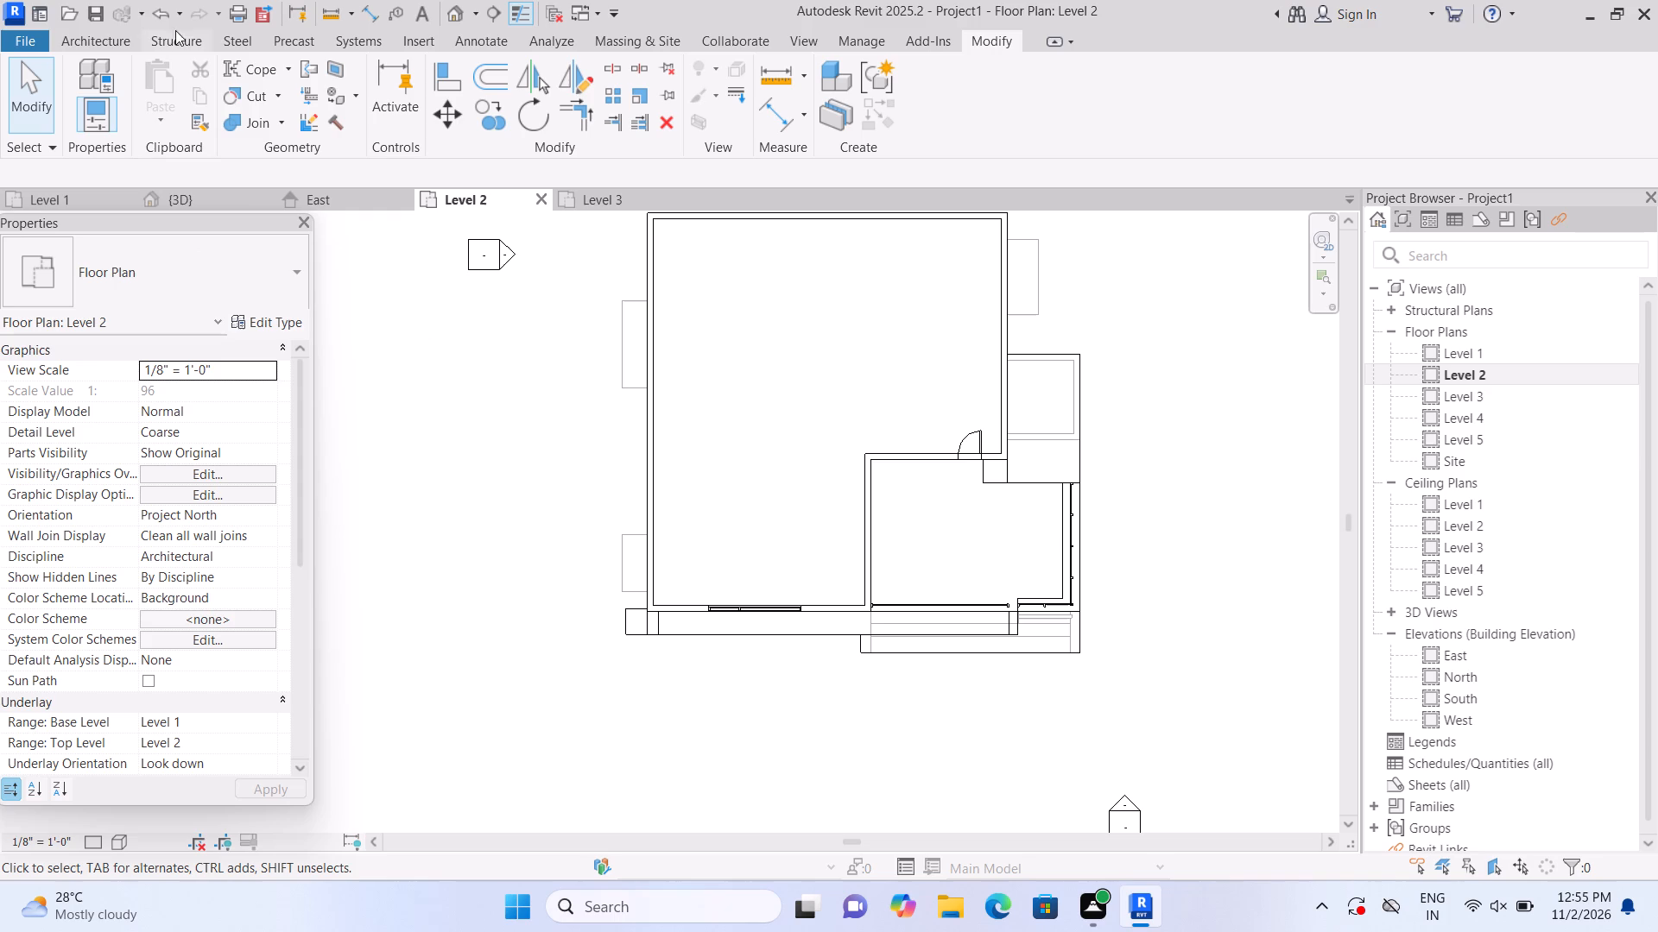
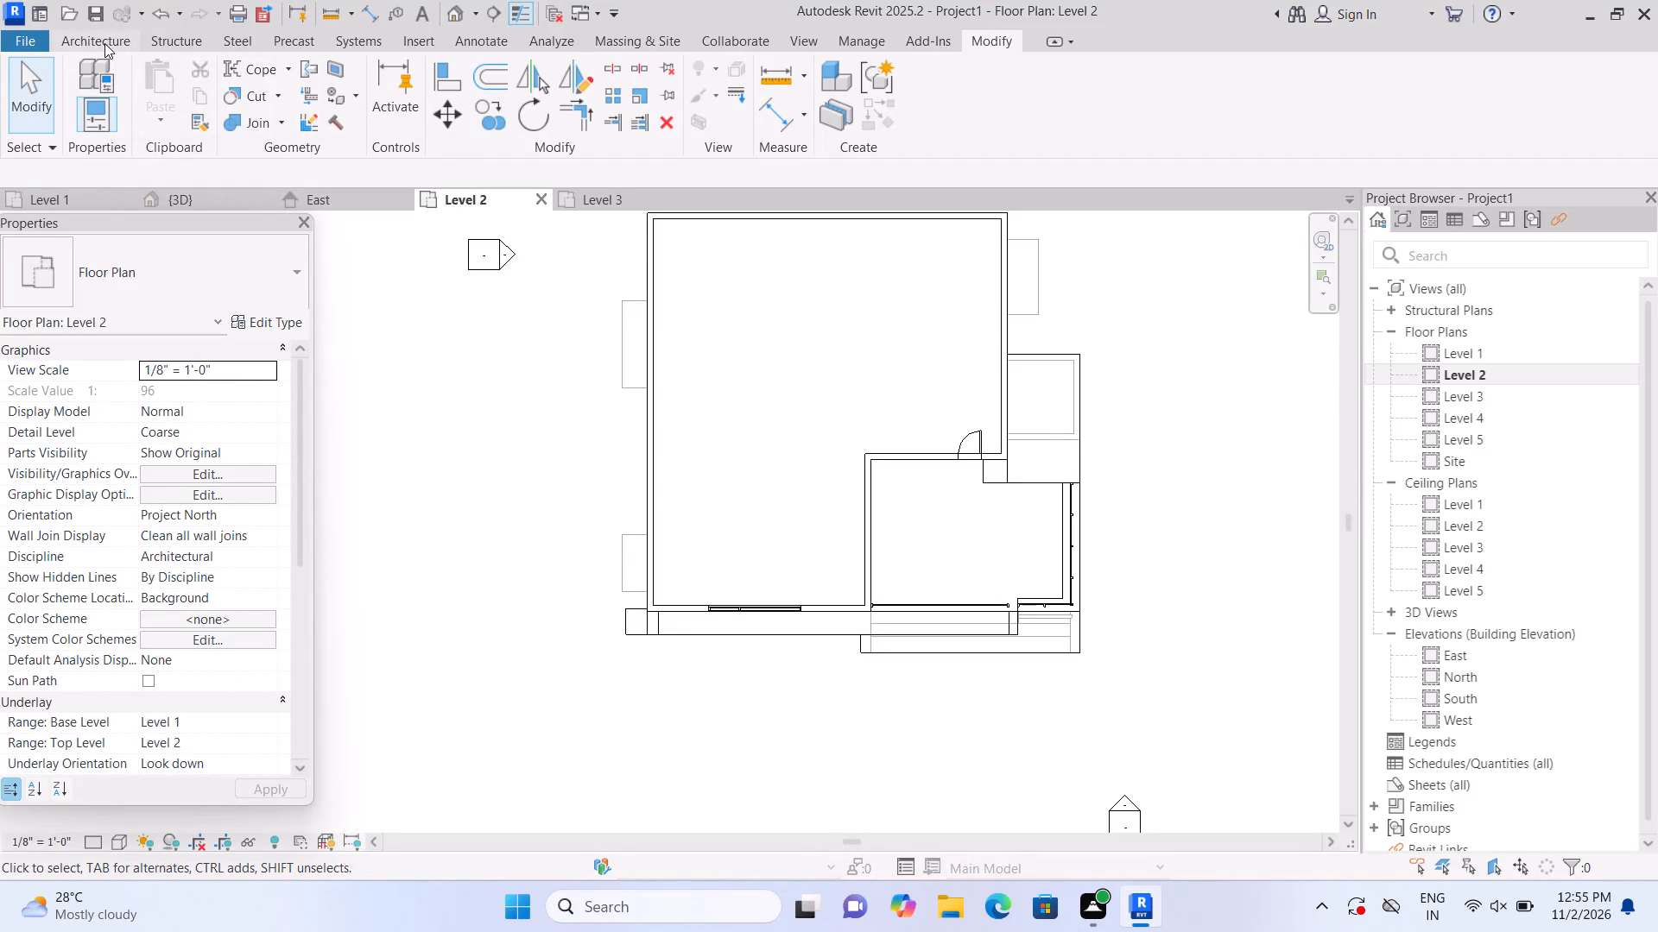
Draw a 4'-0" Curtain Wall 1 window in the Level 2 east wall beside the slab outline and cut it into the wall.
left_click(104, 43)
left_click(84, 72)
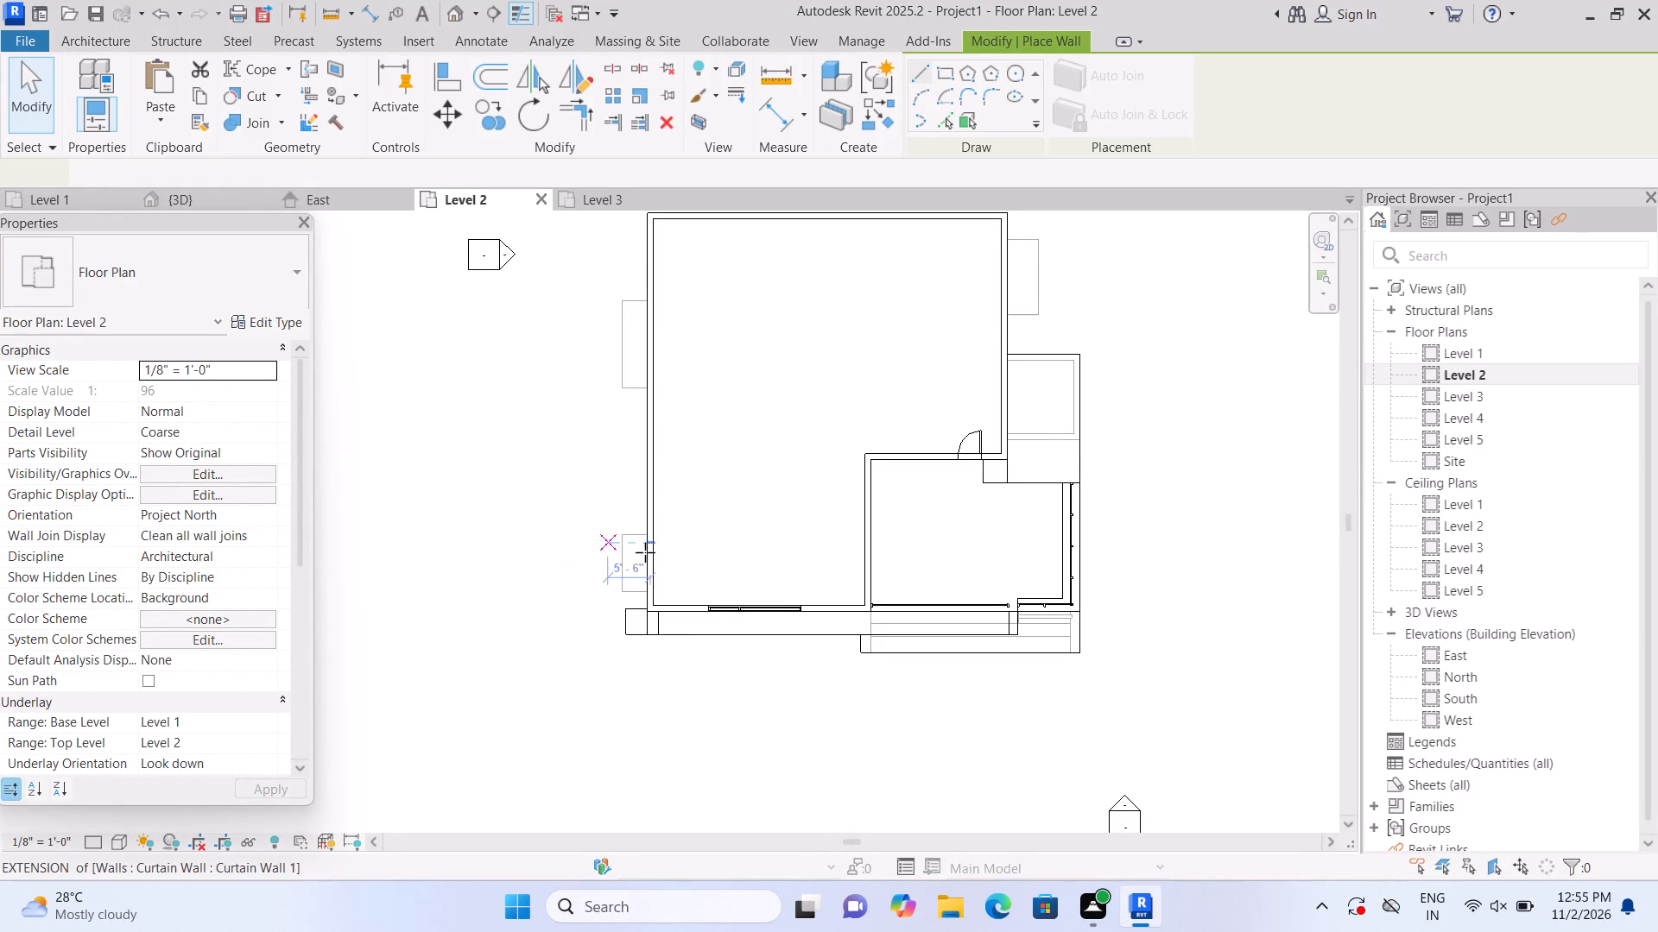
middle_click_drag(745, 716, 713, 781)
middle_click(713, 781)
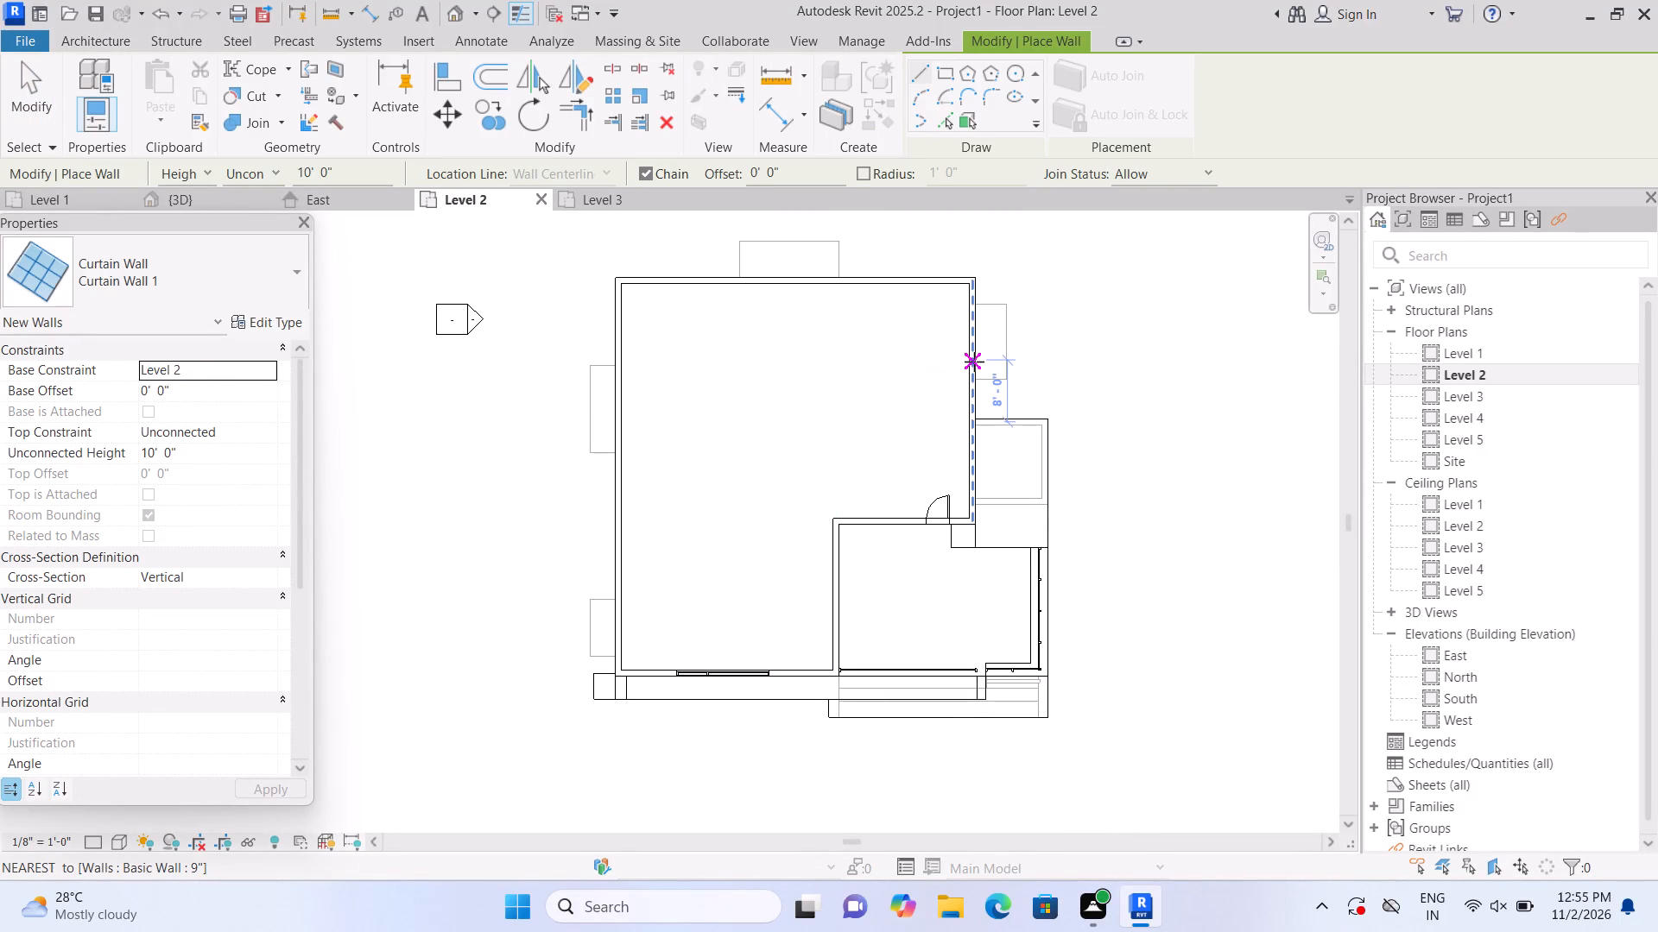
scroll(971, 364, "up", 2)
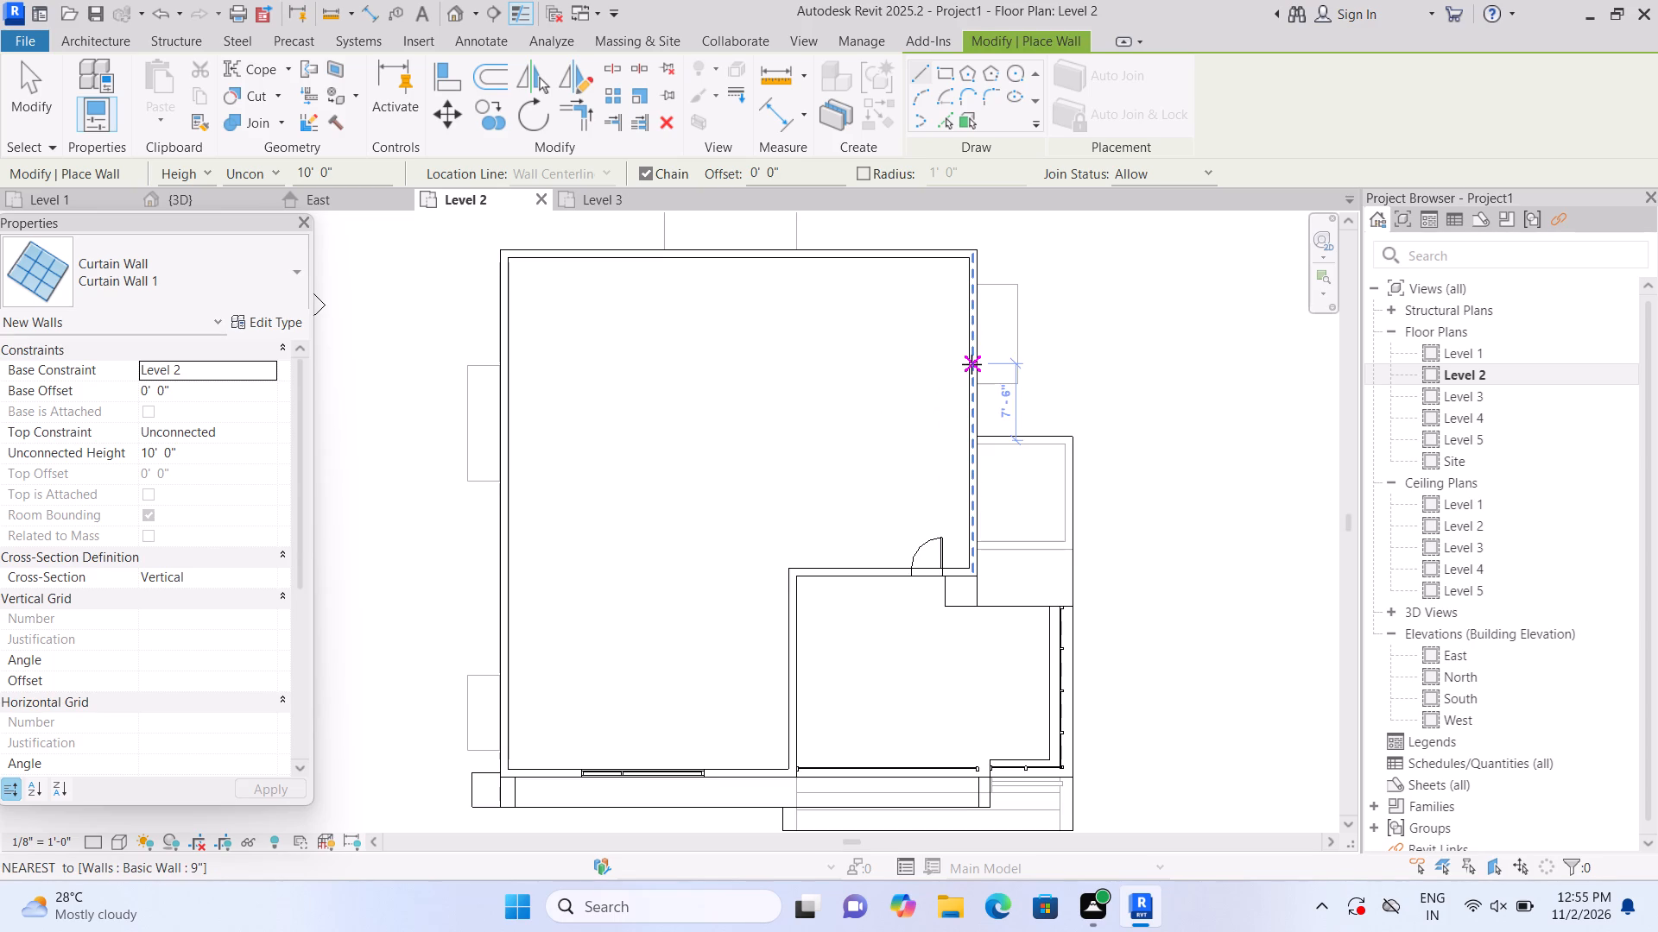
left_click(971, 364)
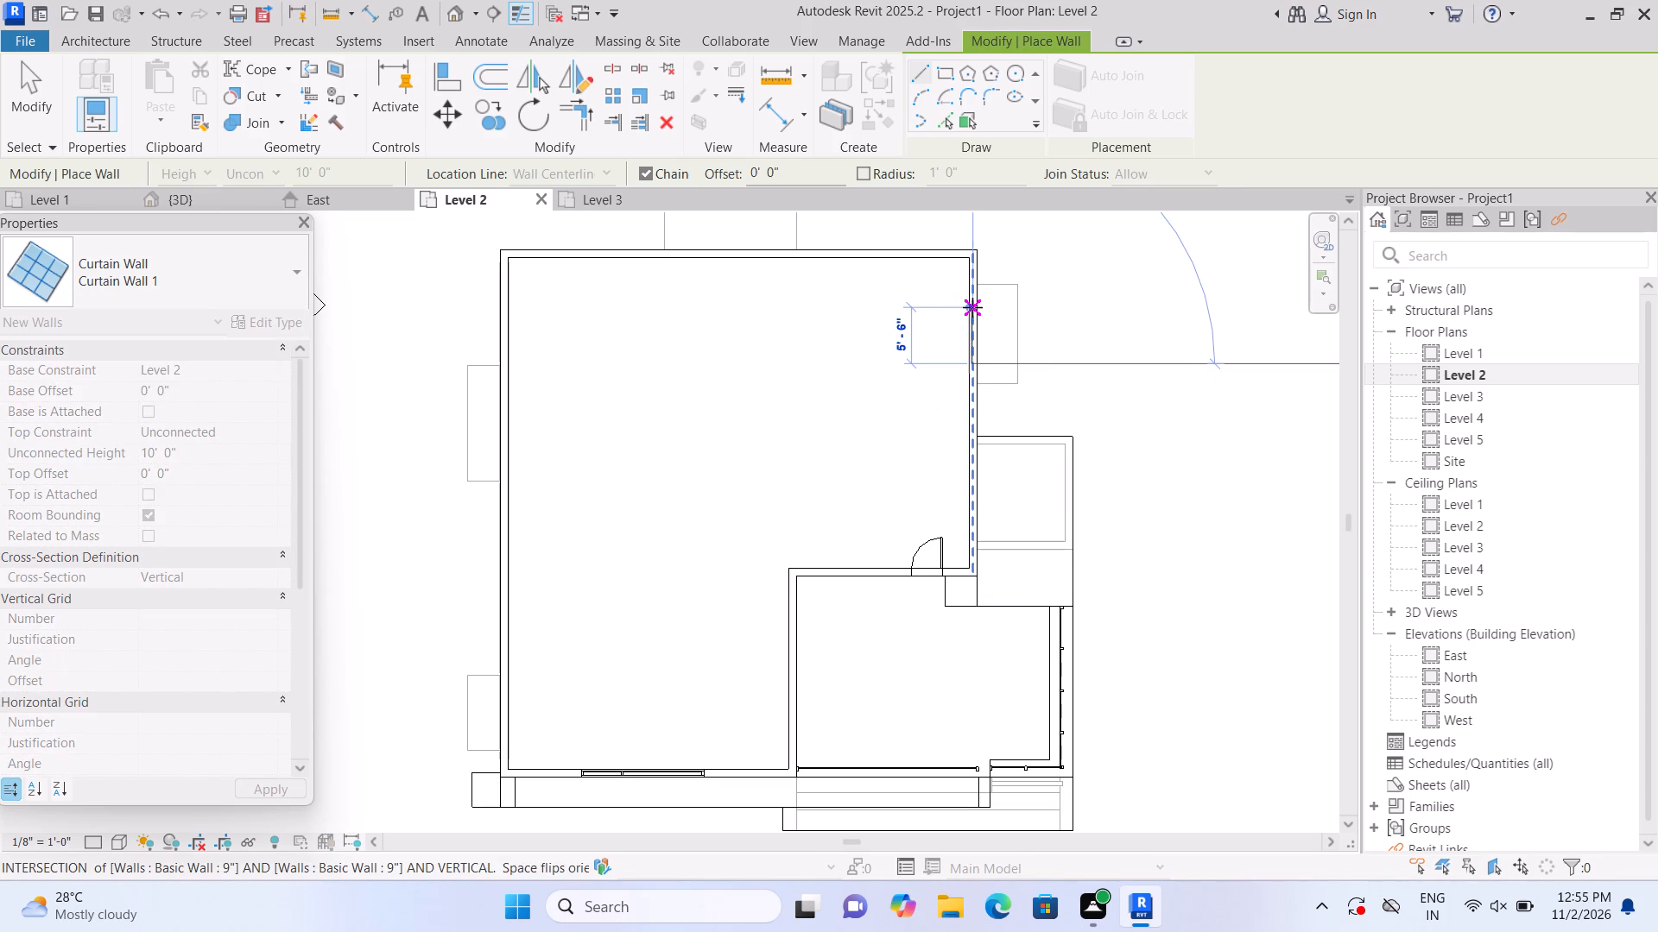
left_click(972, 320)
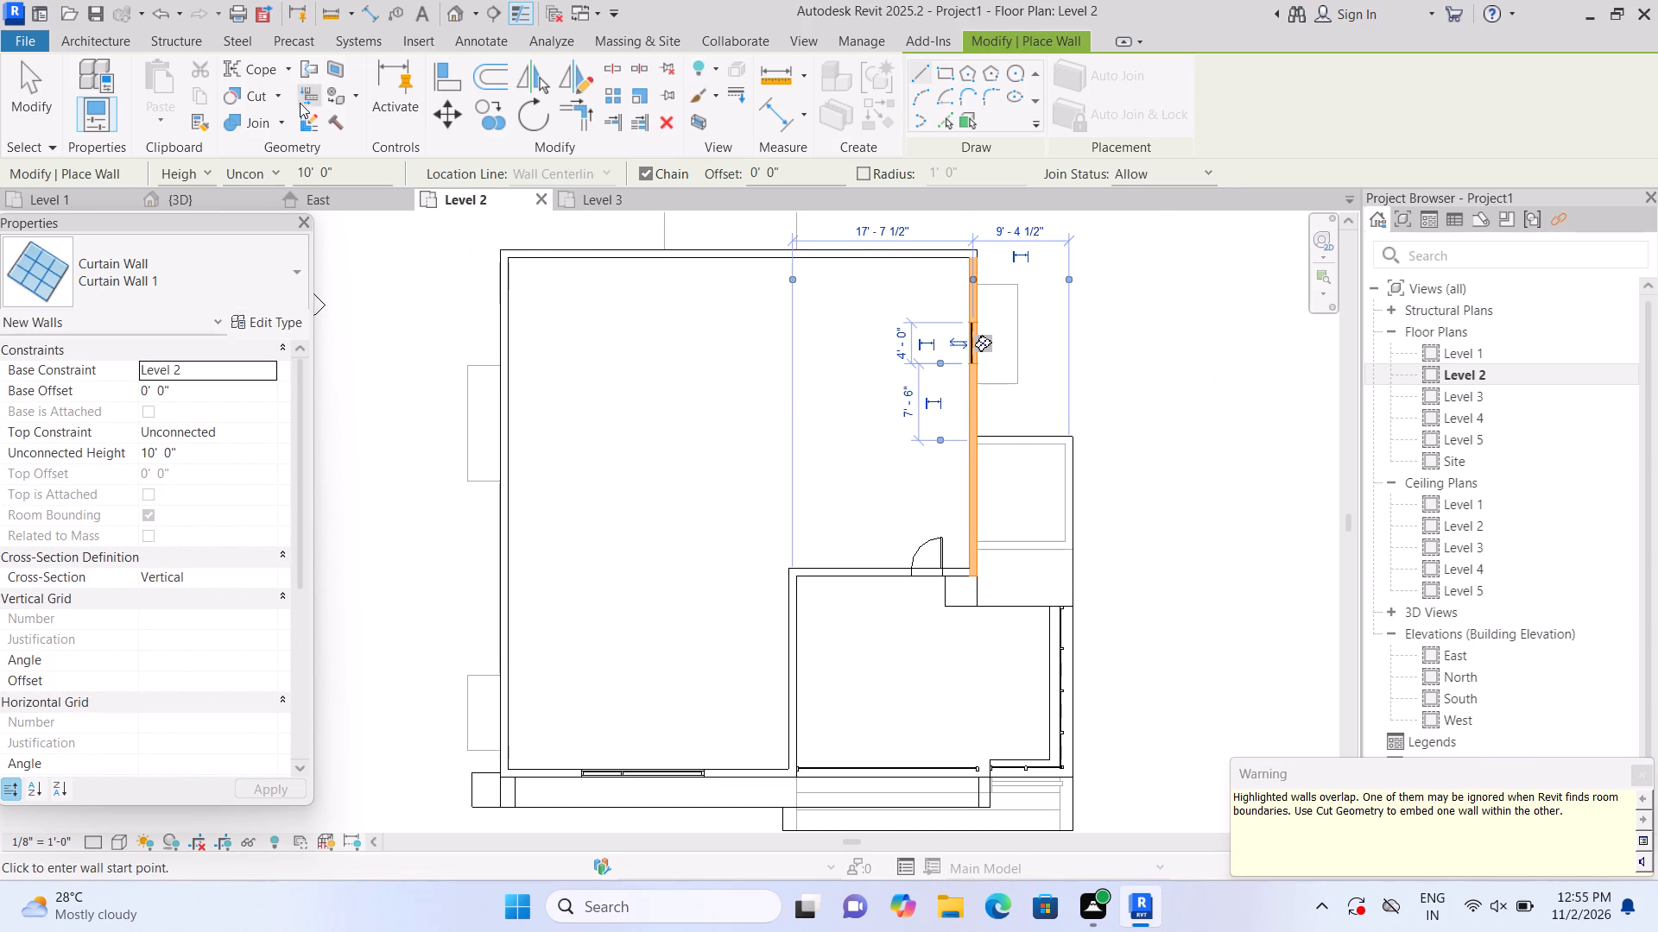
left_click(278, 85)
left_click(289, 122)
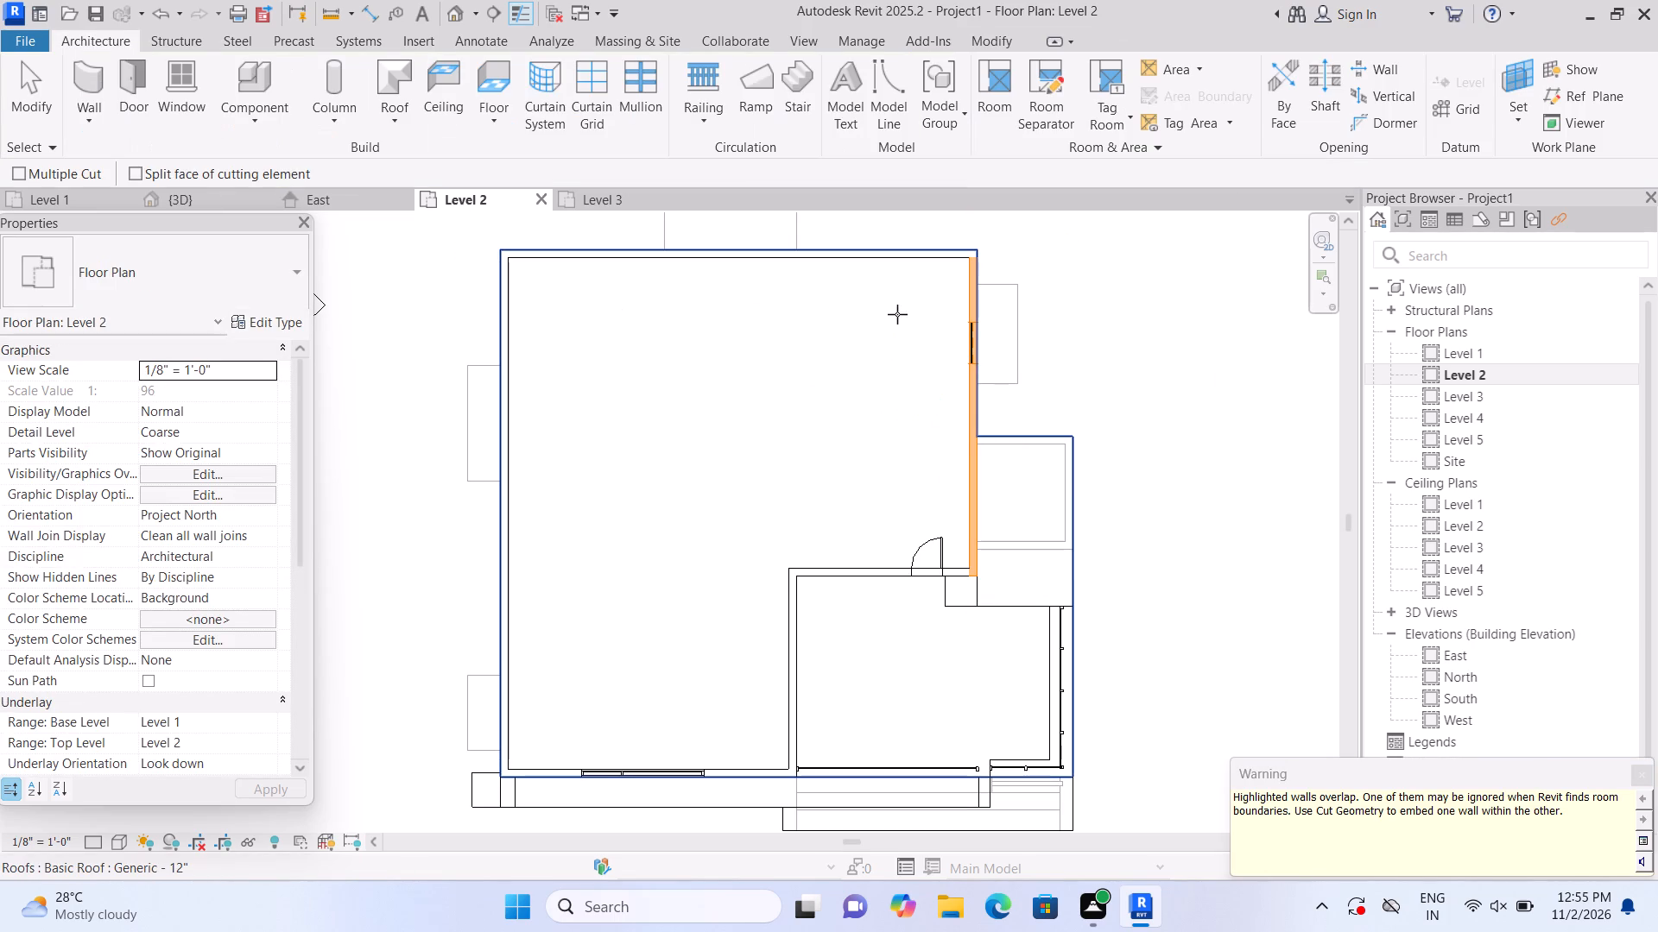
left_click(968, 299)
left_click(977, 339)
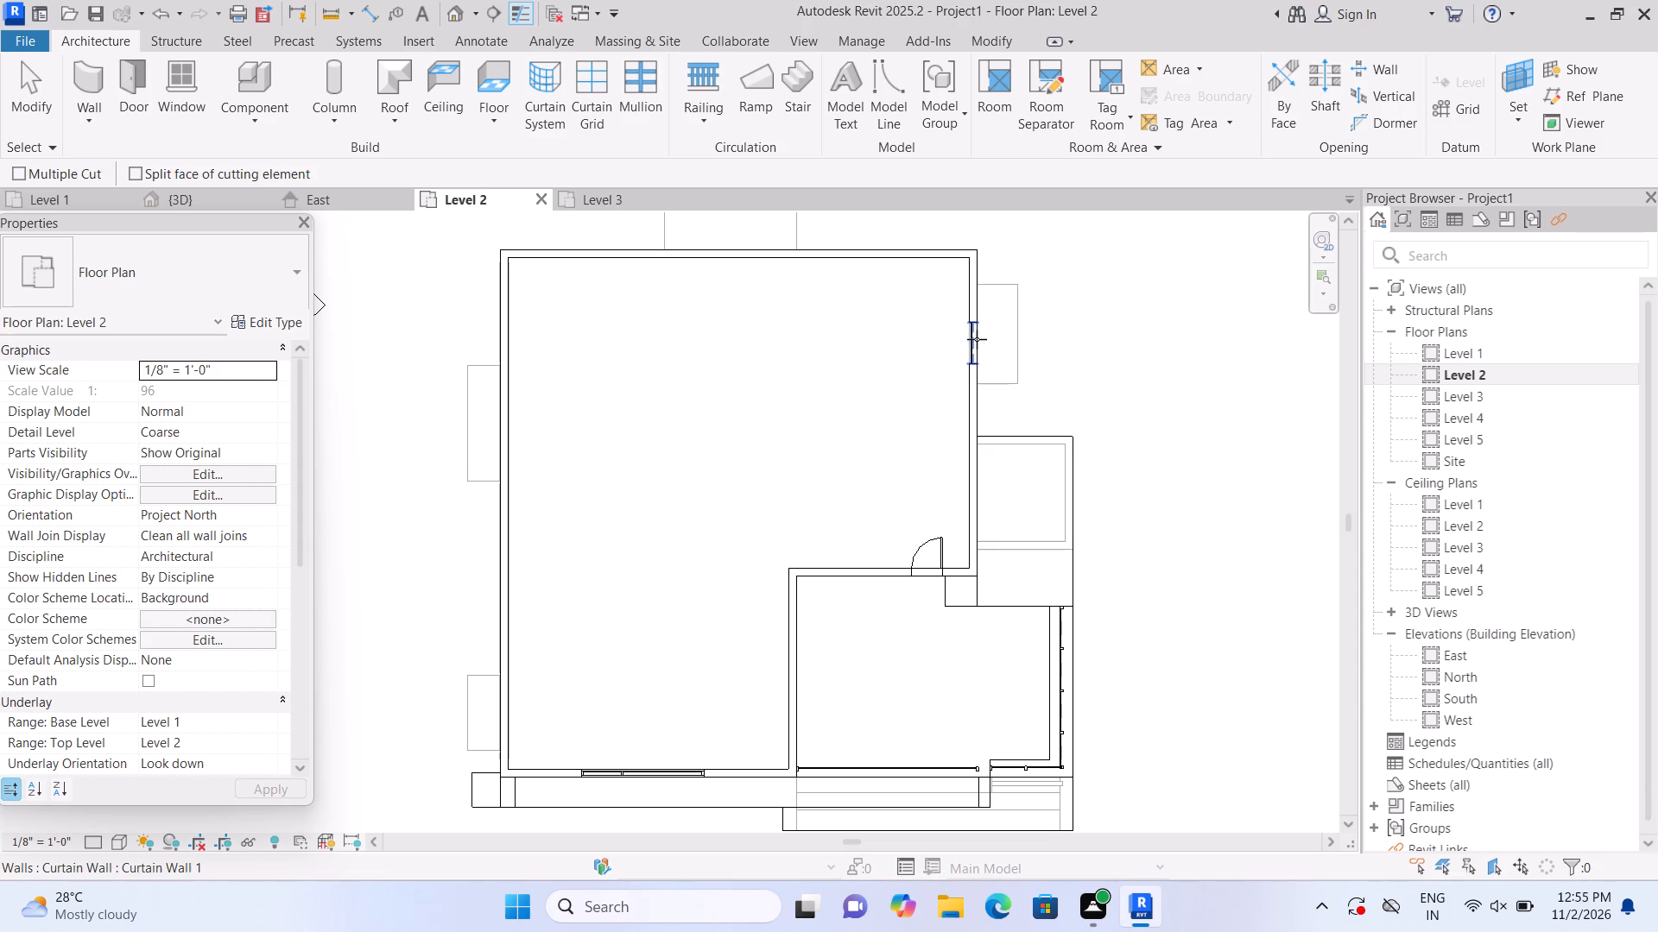
Draw a Curtain Wall 1 window about 12'-1 1/2" long in the north wall at the slab outline and cut it into the wall.
left_click(85, 82)
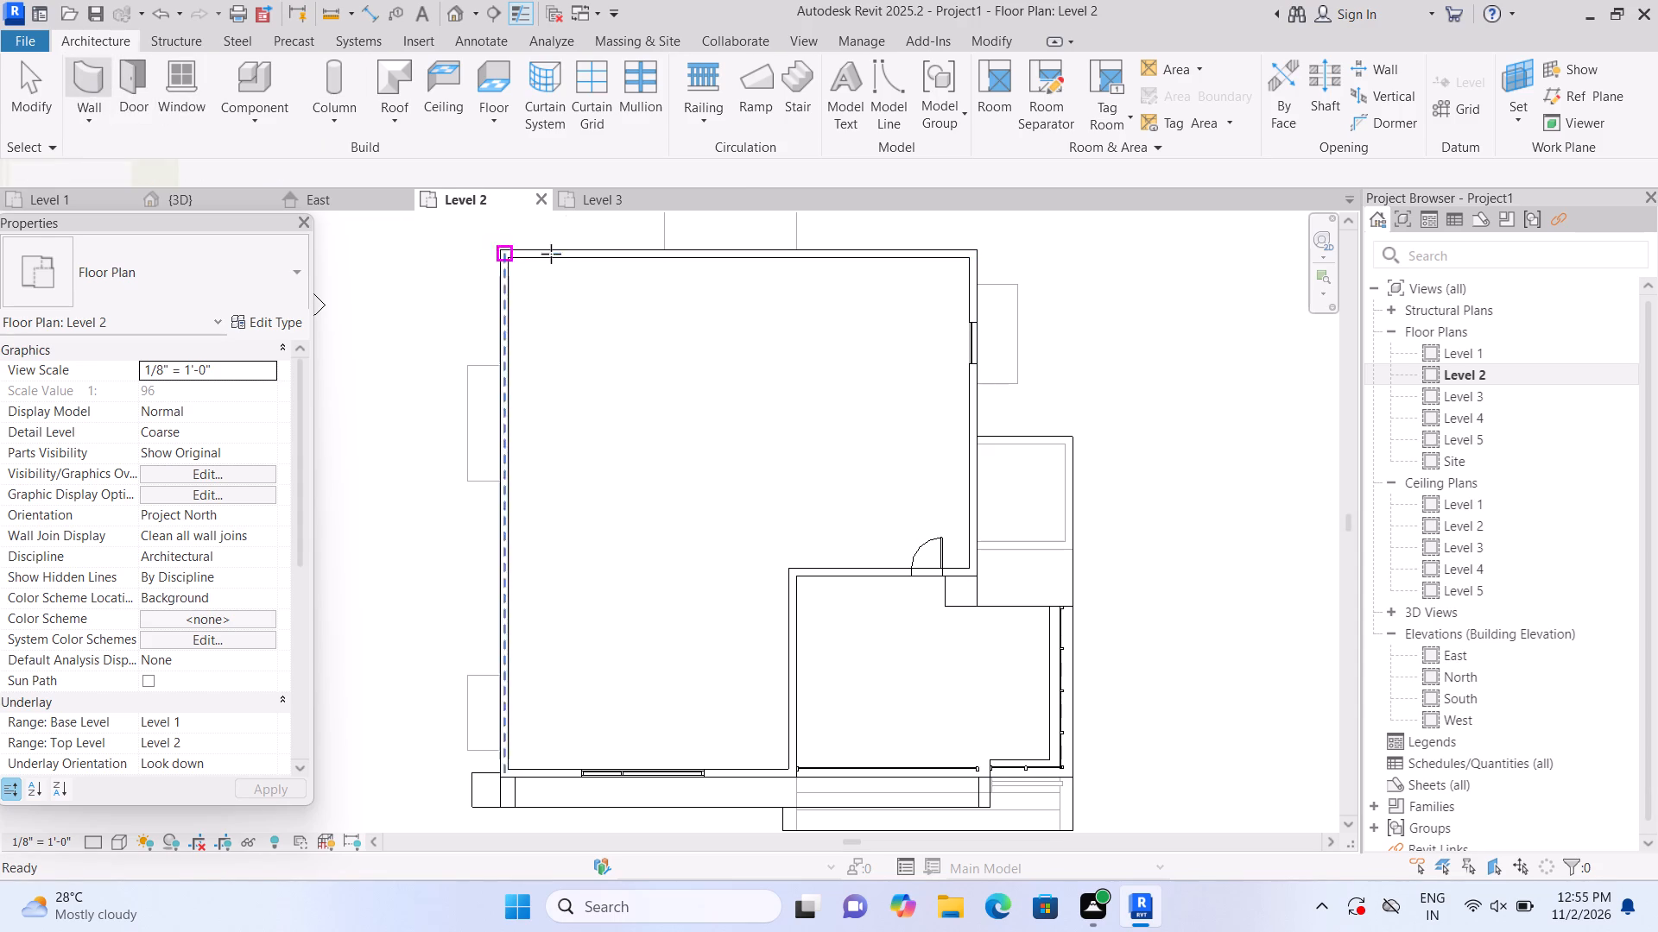
middle_click_drag(650, 381, 668, 472)
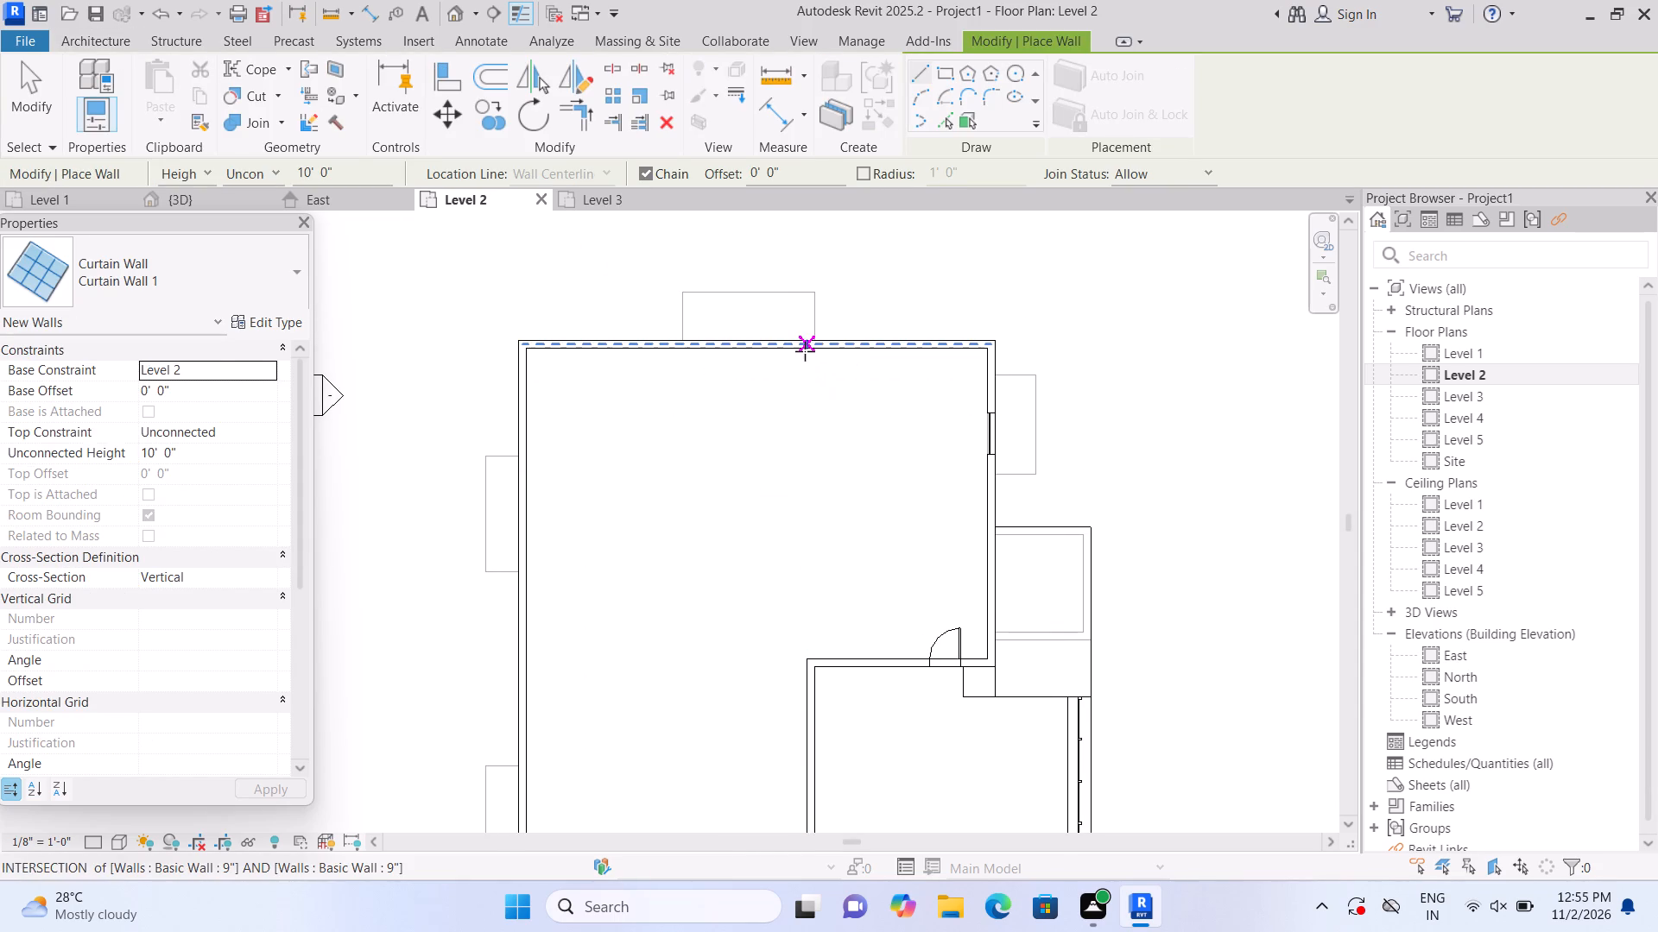
left_click(805, 351)
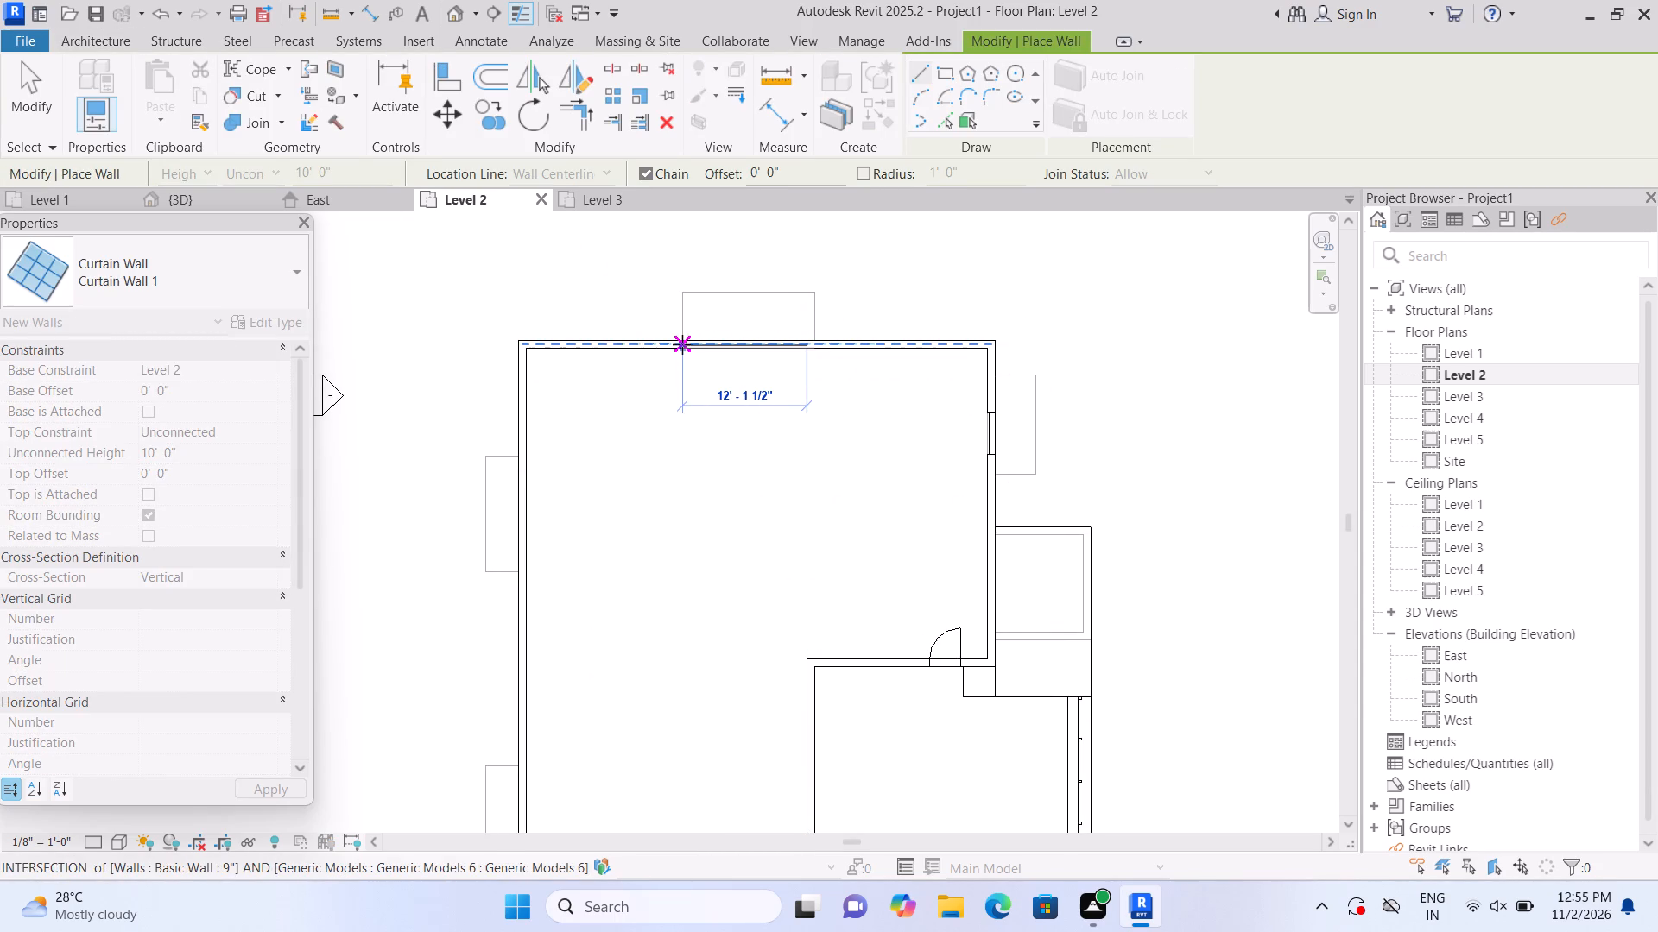
left_click(682, 344)
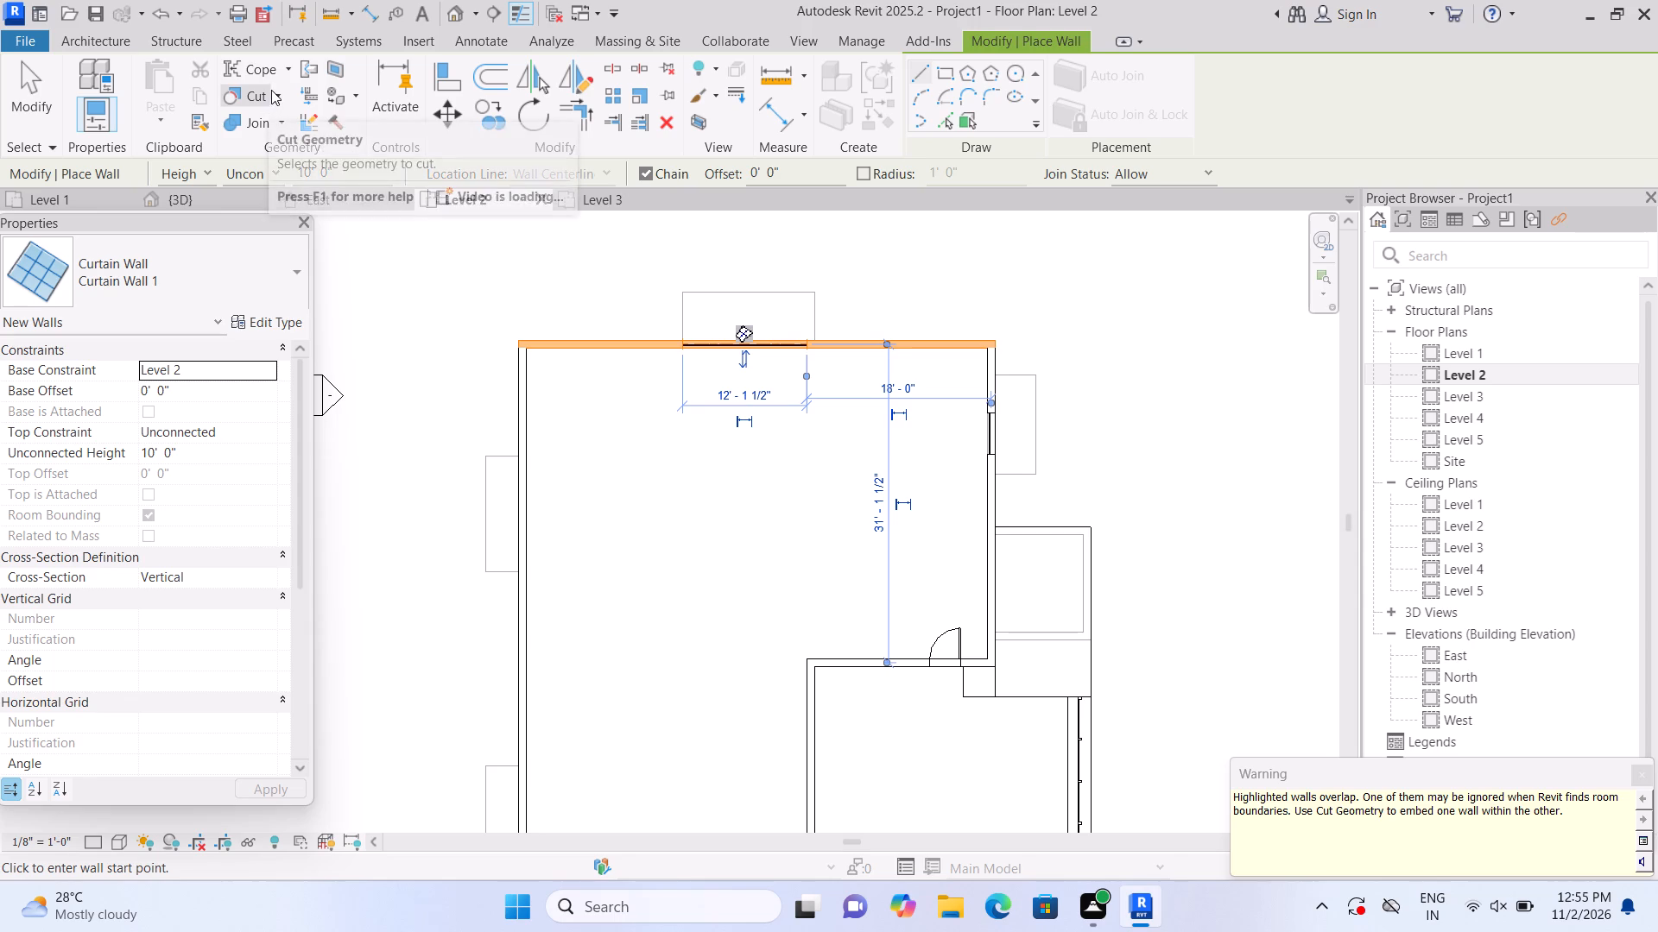
left_click(272, 90)
left_click(288, 127)
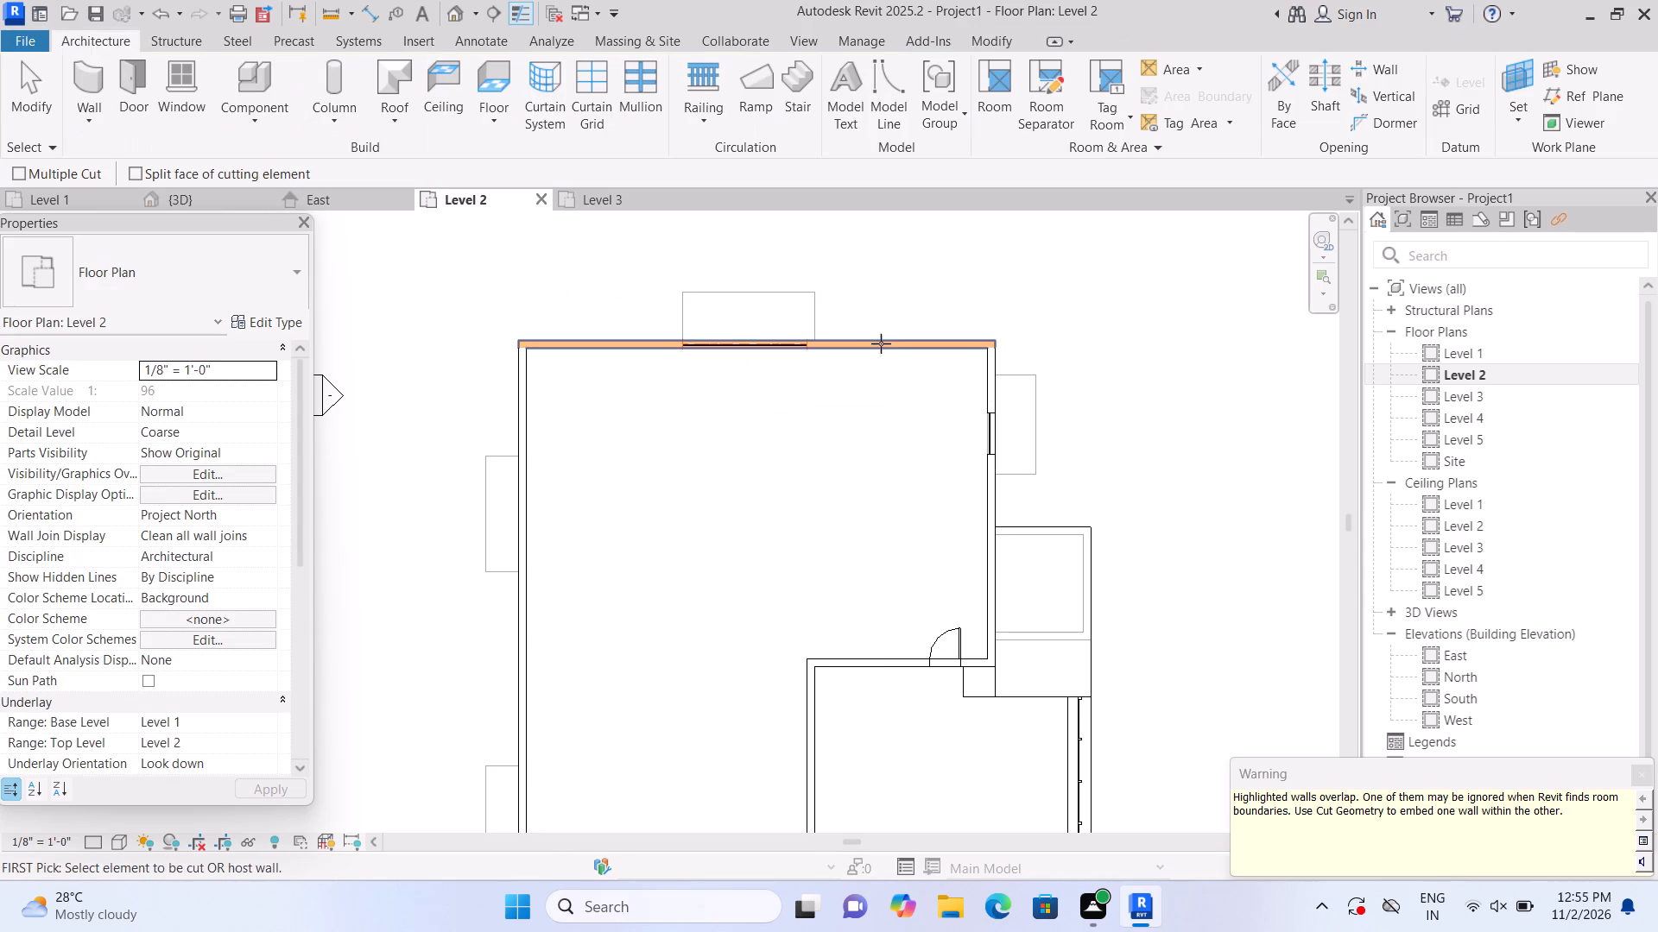
left_click(881, 343)
left_click(786, 347)
Draw a Curtain Wall 1 window about 11'-3 1/2" long at the west wall's northern slab outline and cut it into the wall.
middle_click_drag(752, 457, 807, 301)
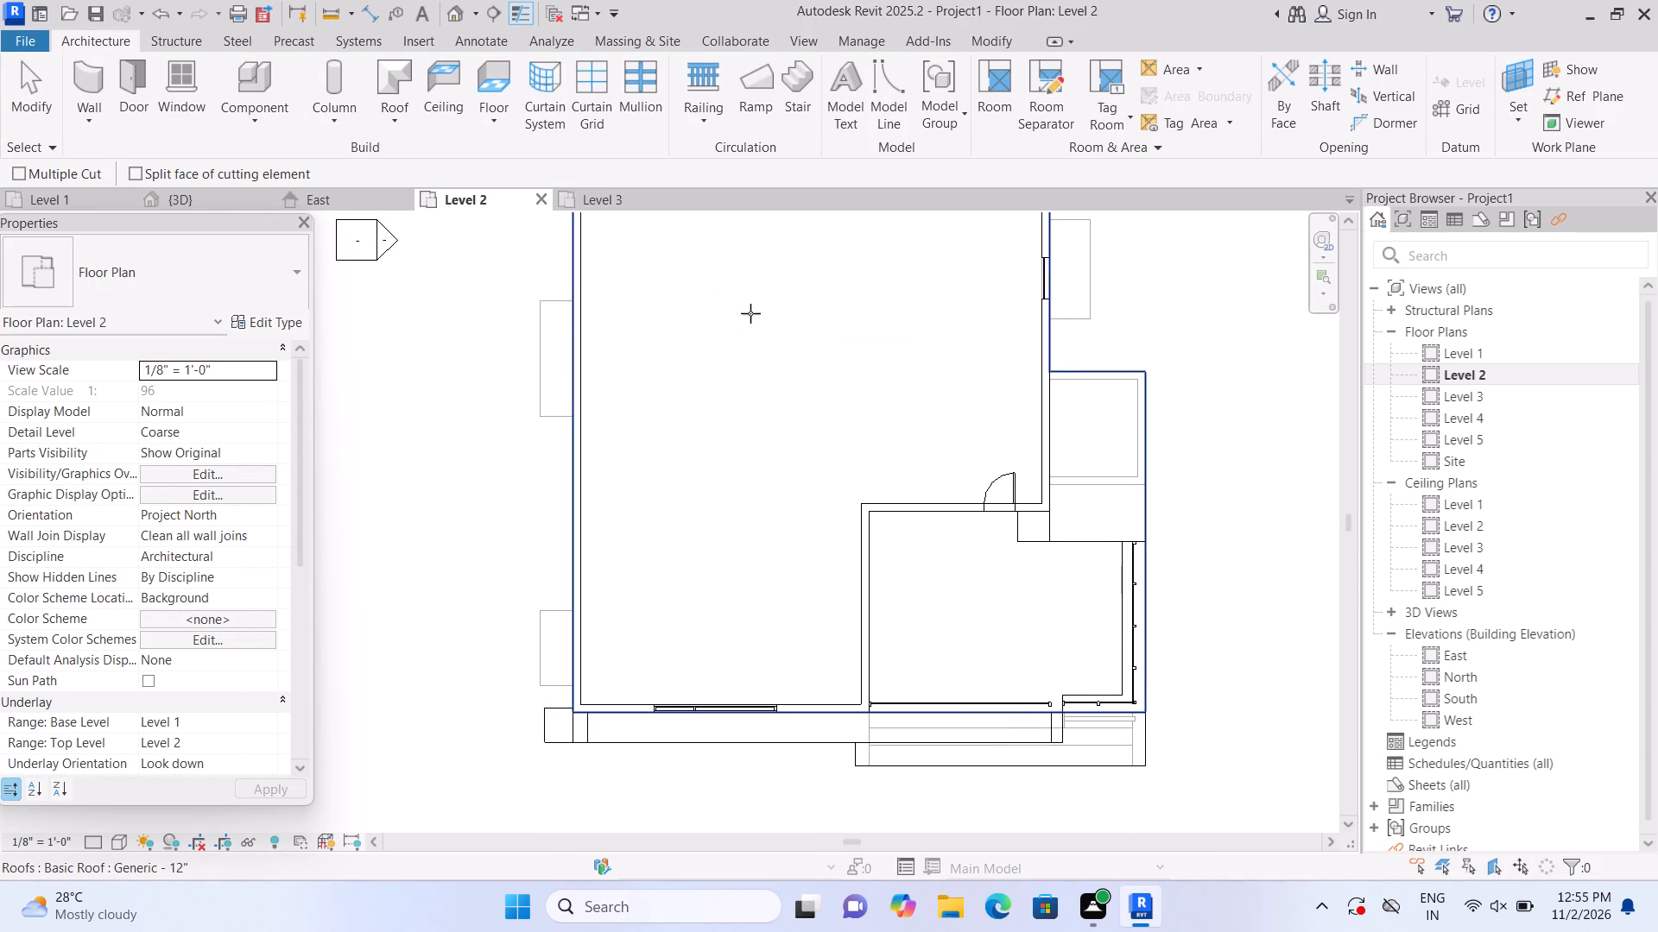
left_click(98, 75)
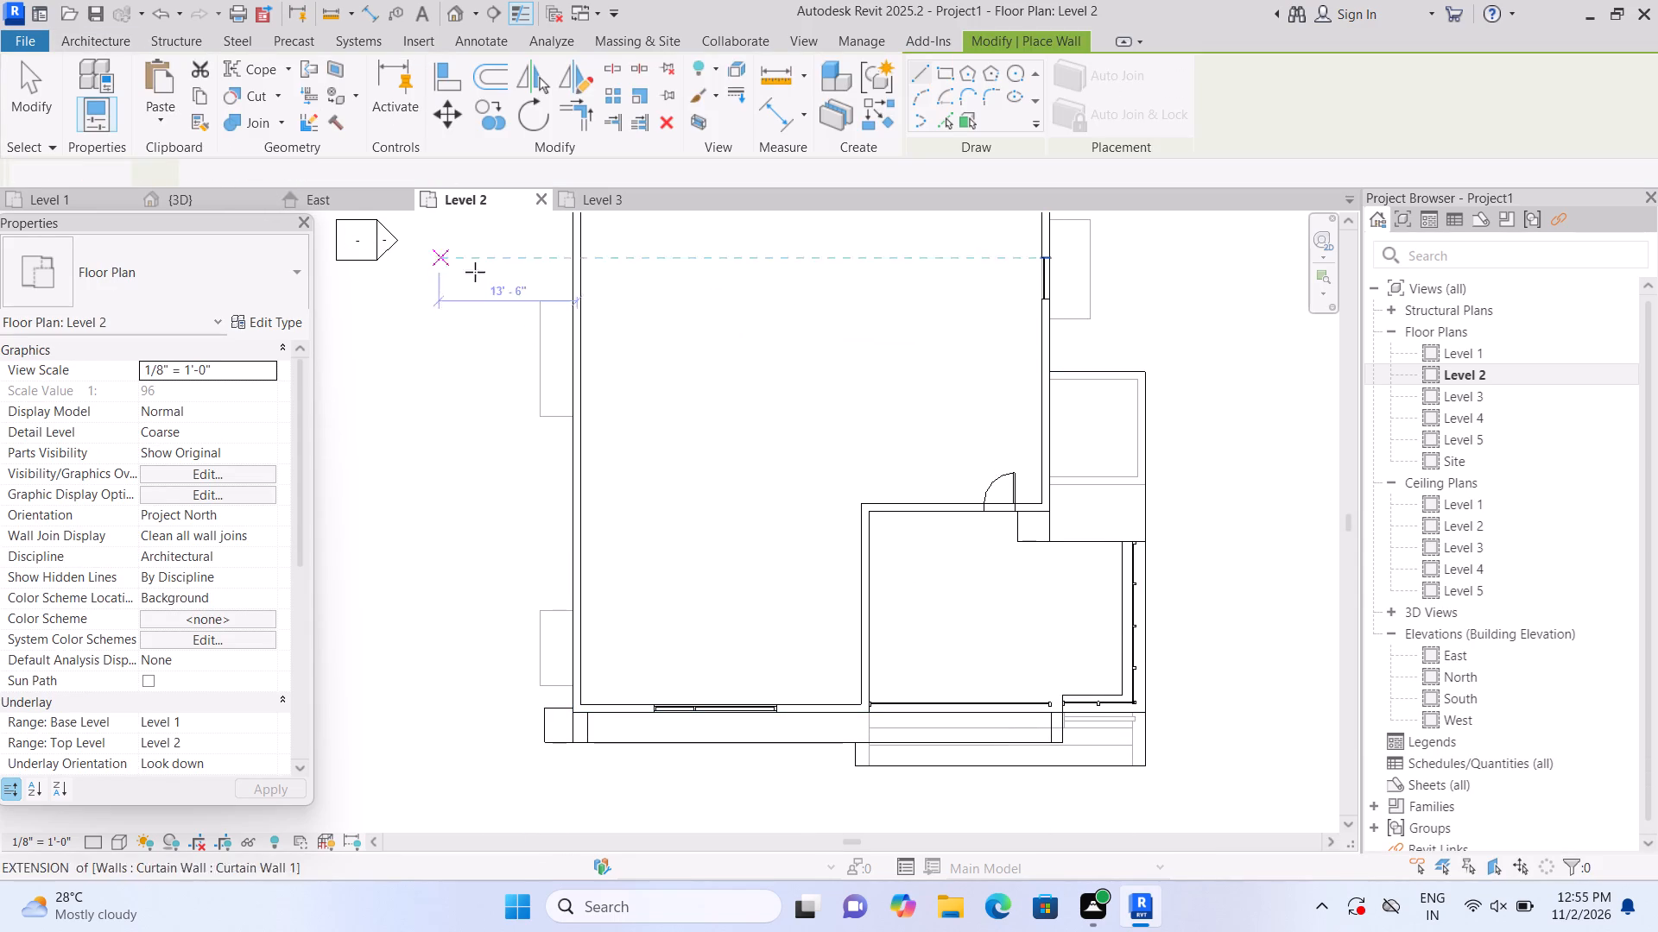
left_click(576, 297)
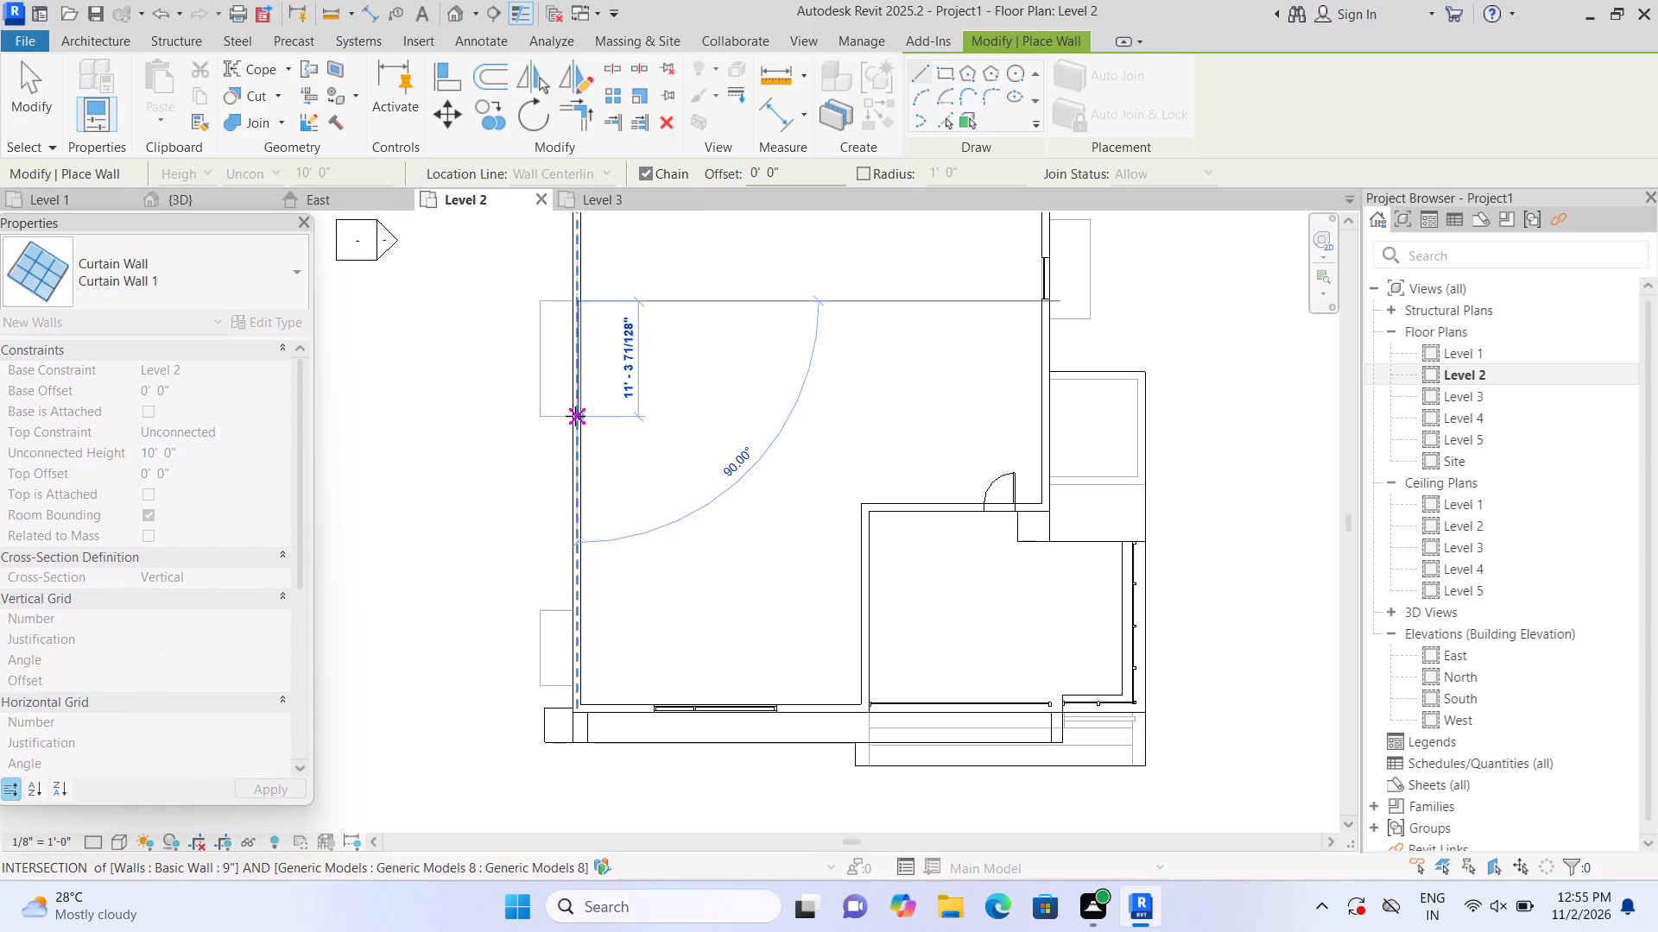
left_click(575, 416)
left_click(271, 90)
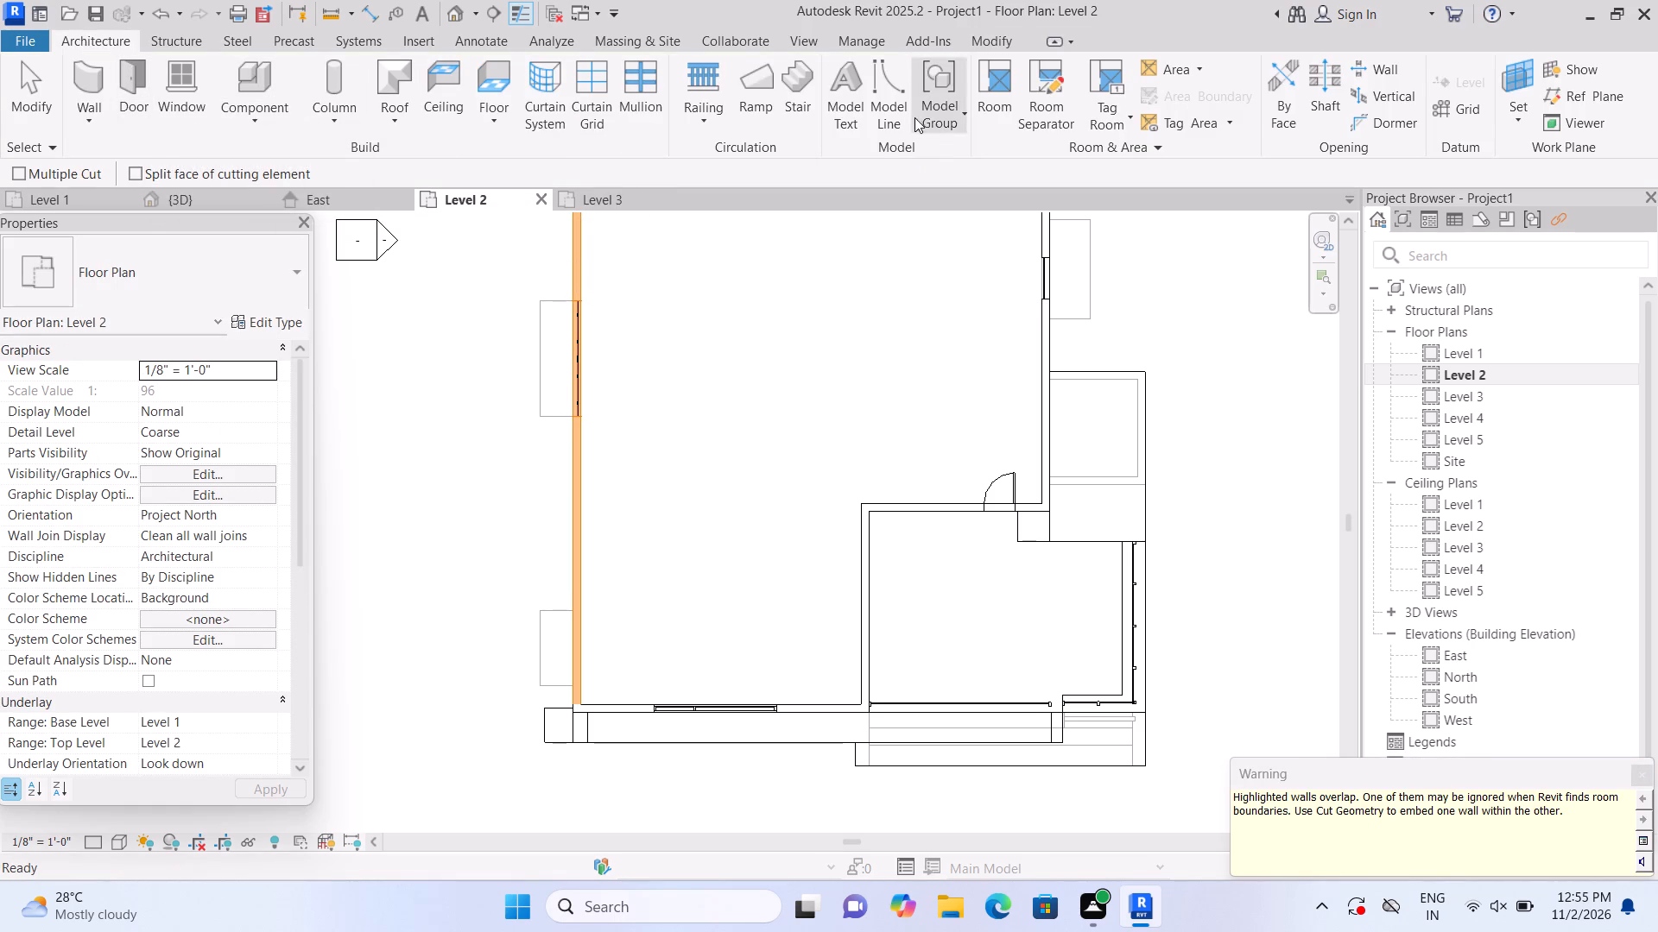
left_click(895, 109)
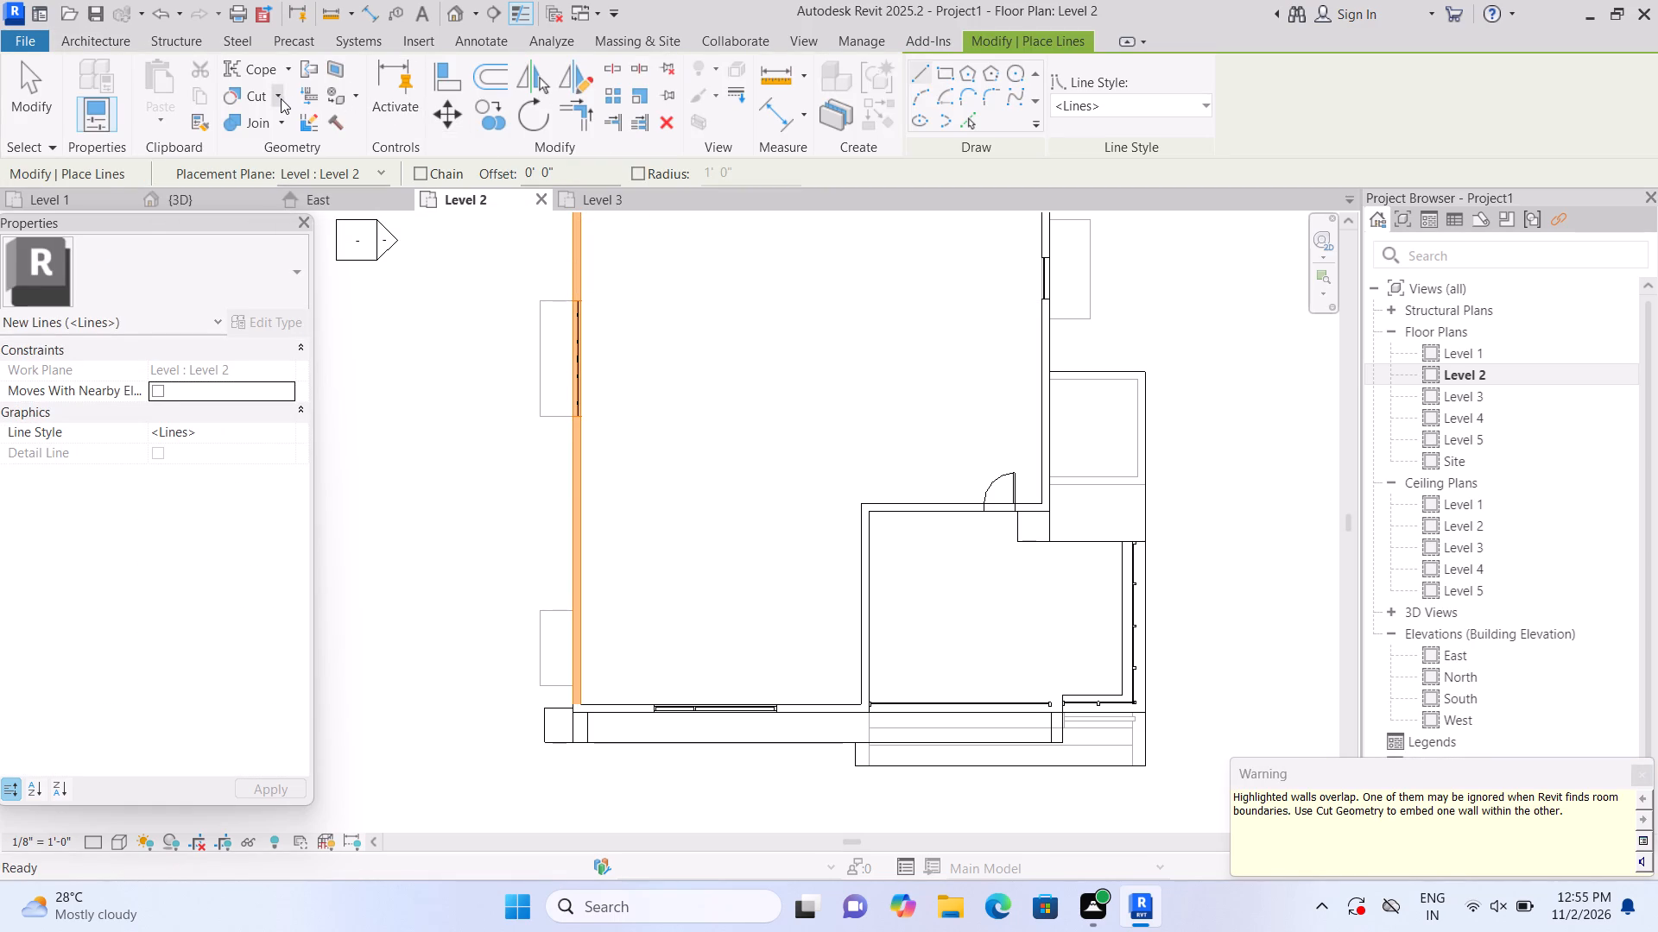
left_click(276, 97)
left_click(286, 126)
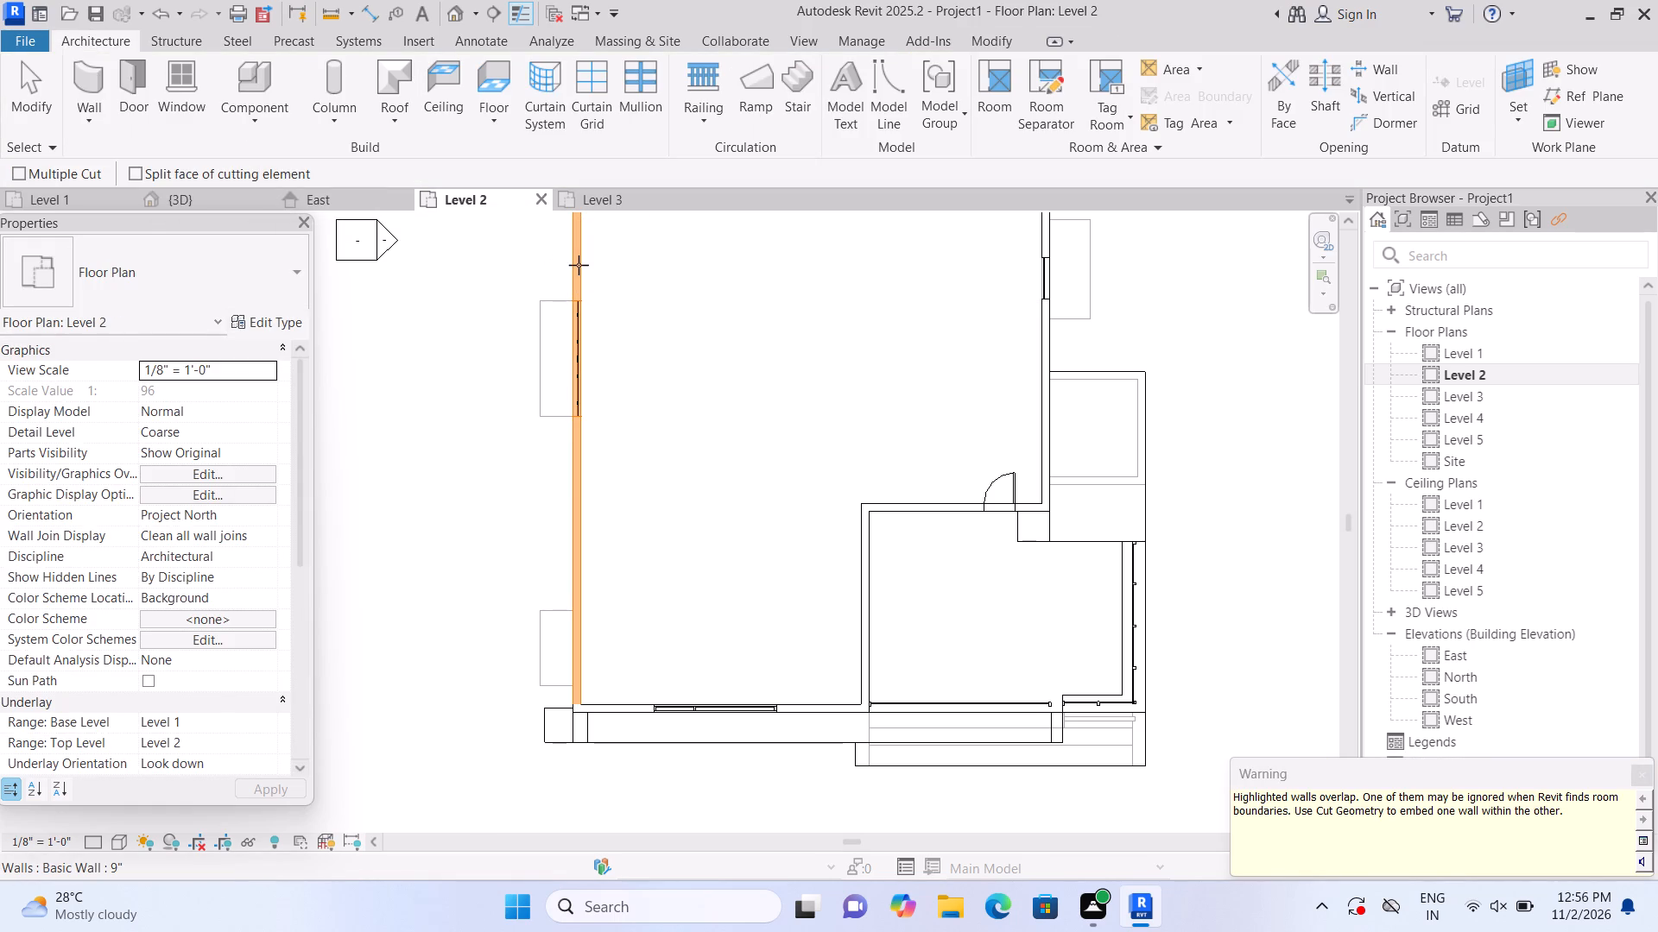
left_click(579, 265)
left_click(580, 362)
Draw a 7'-0" Curtain Wall 1 window at the west wall's southern slab outline and cut it into the wall.
scroll(595, 394, "down", 2)
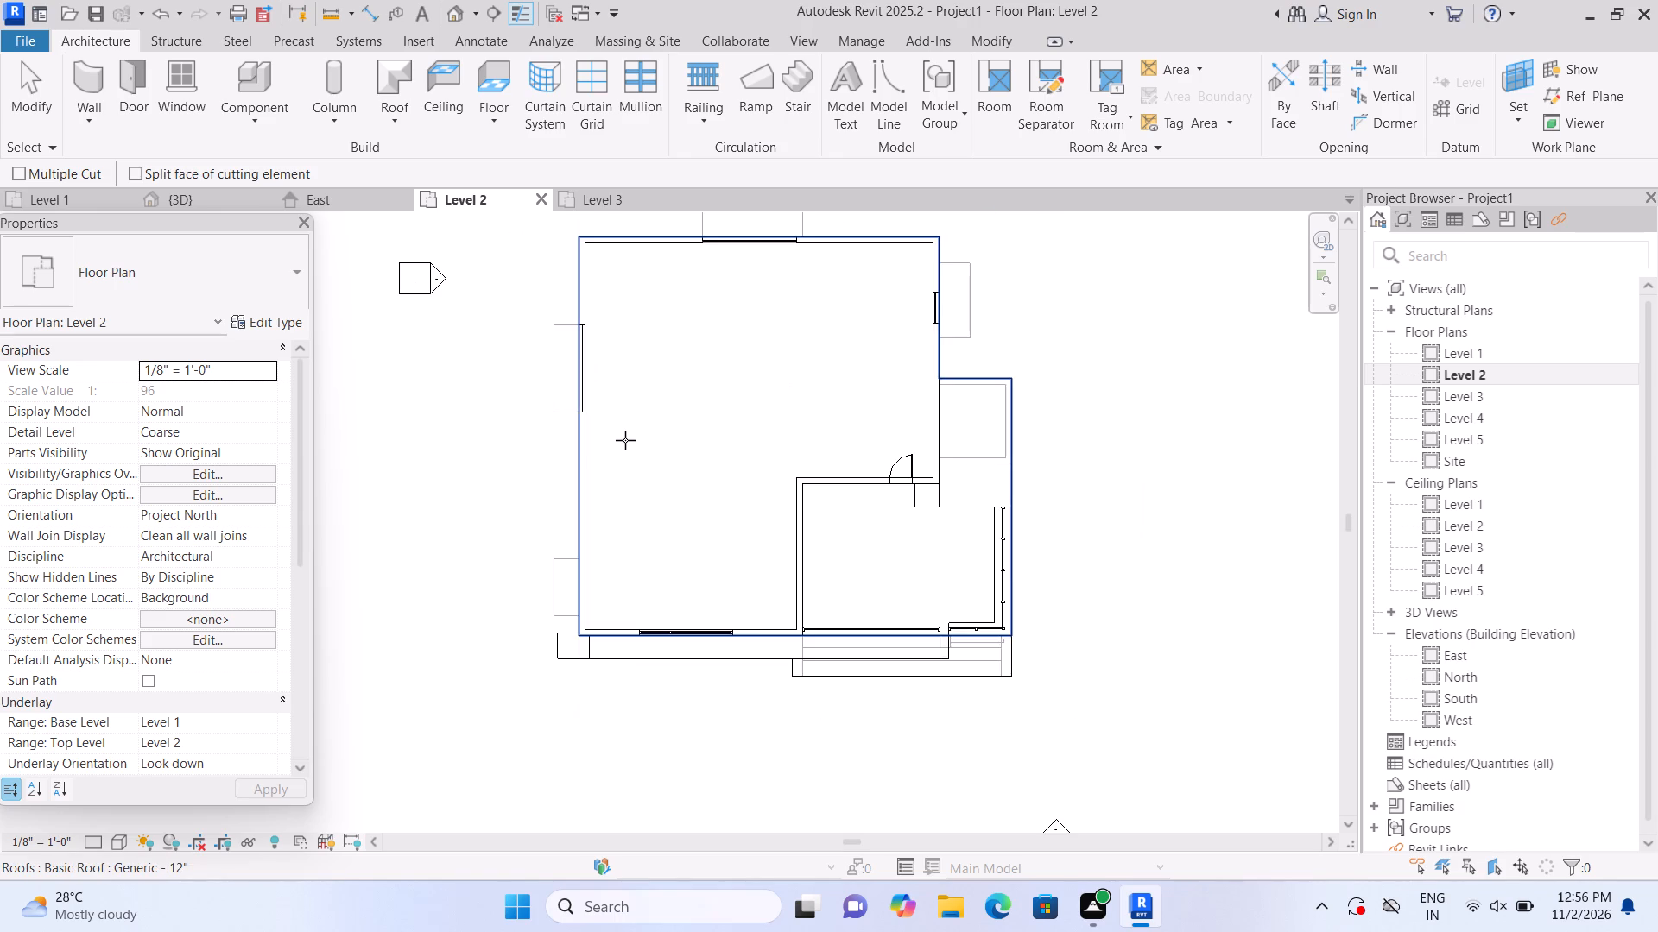
middle_click_drag(626, 440, 644, 317)
scroll(598, 458, "up", 4)
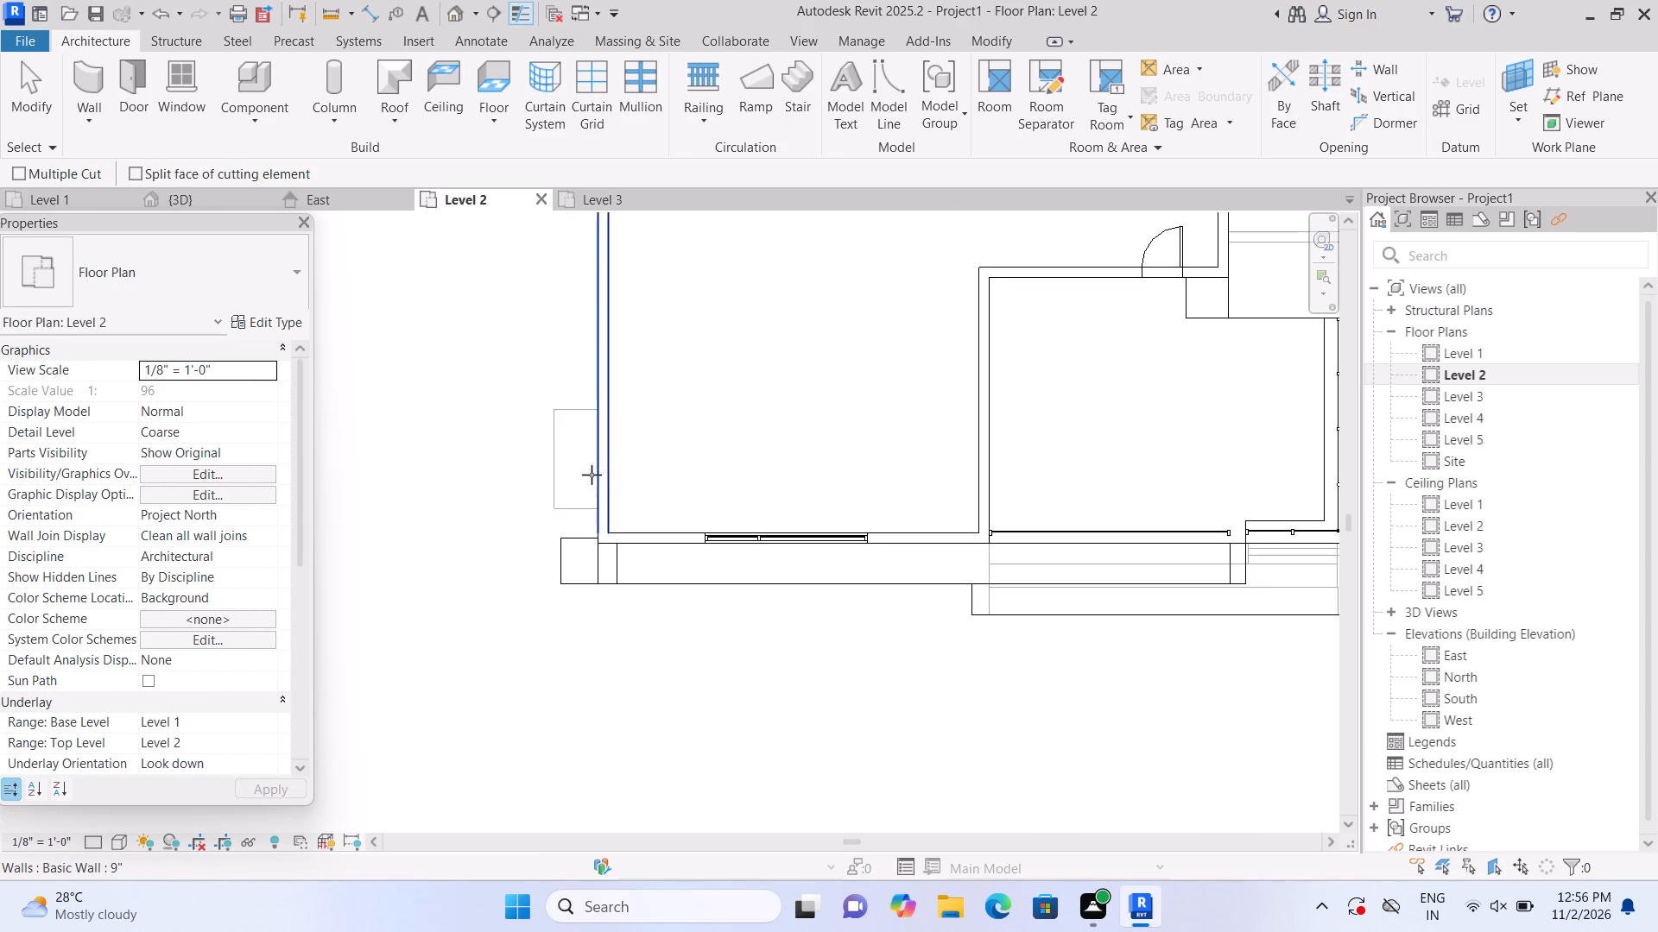
left_click(98, 69)
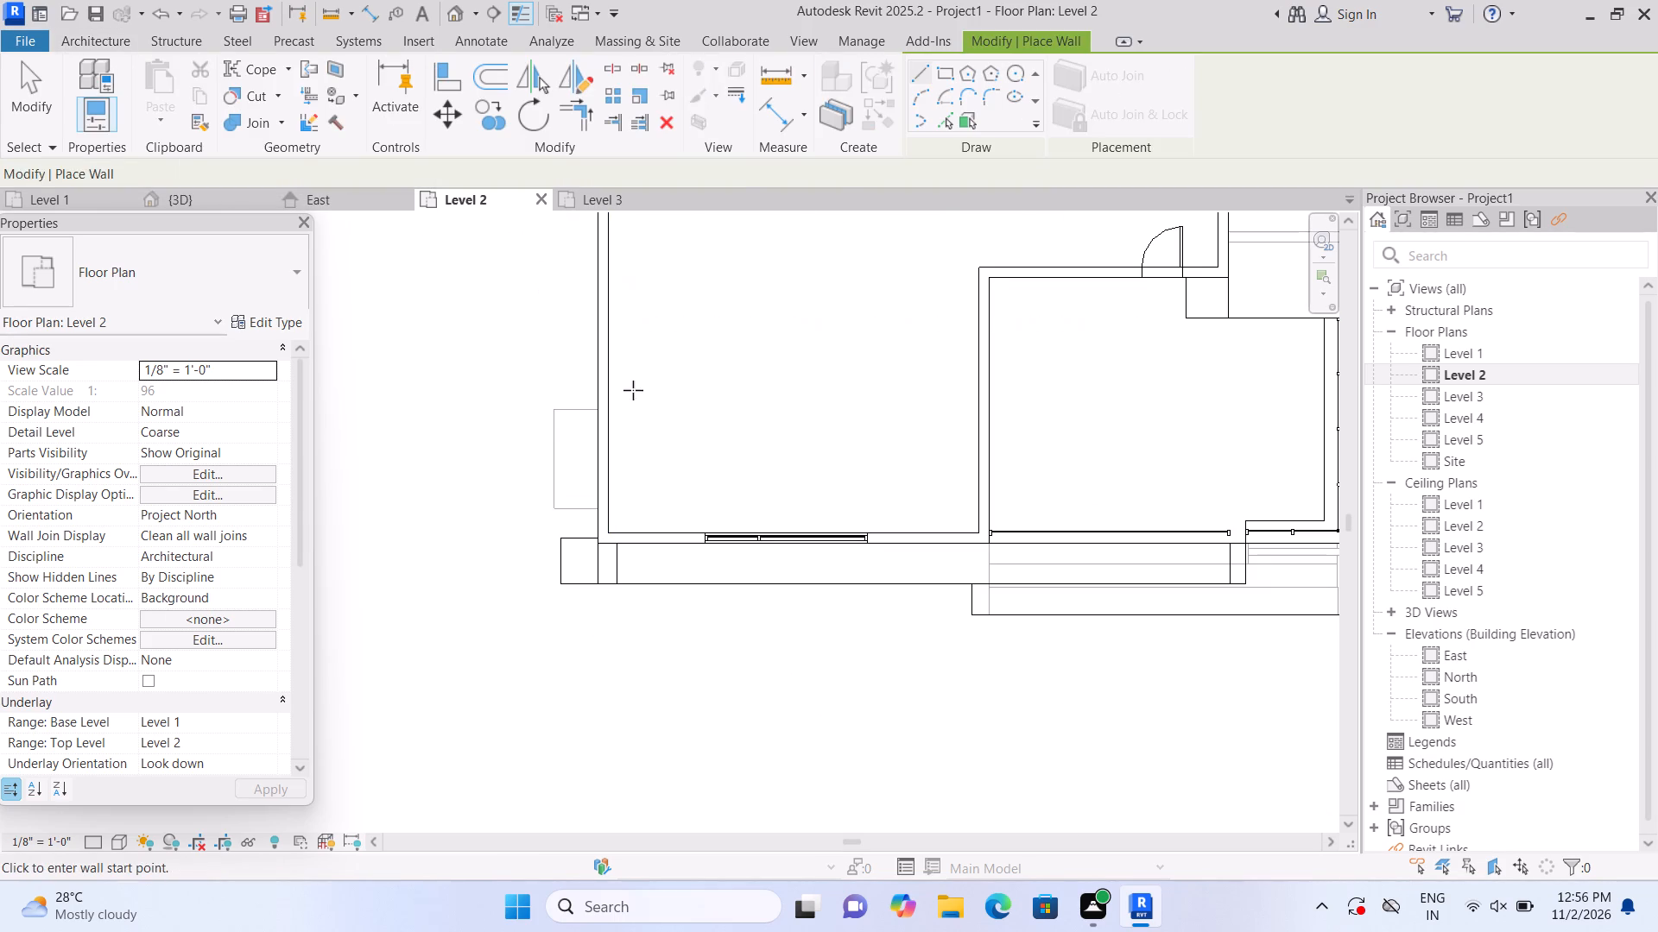
left_click(601, 412)
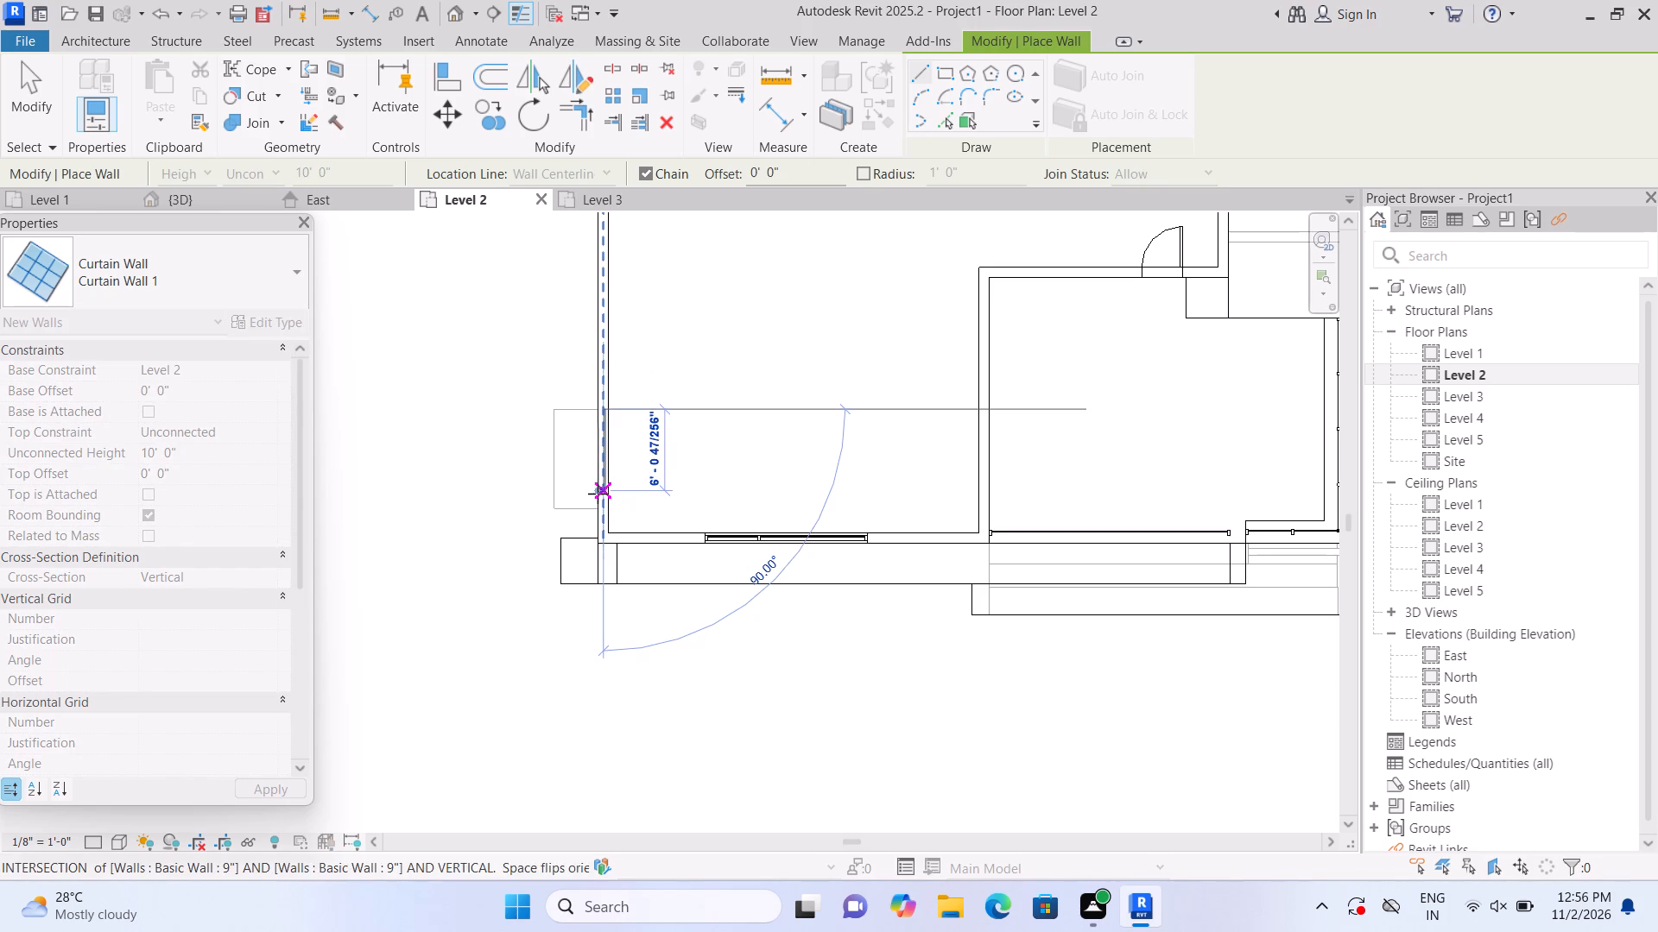
left_click(598, 506)
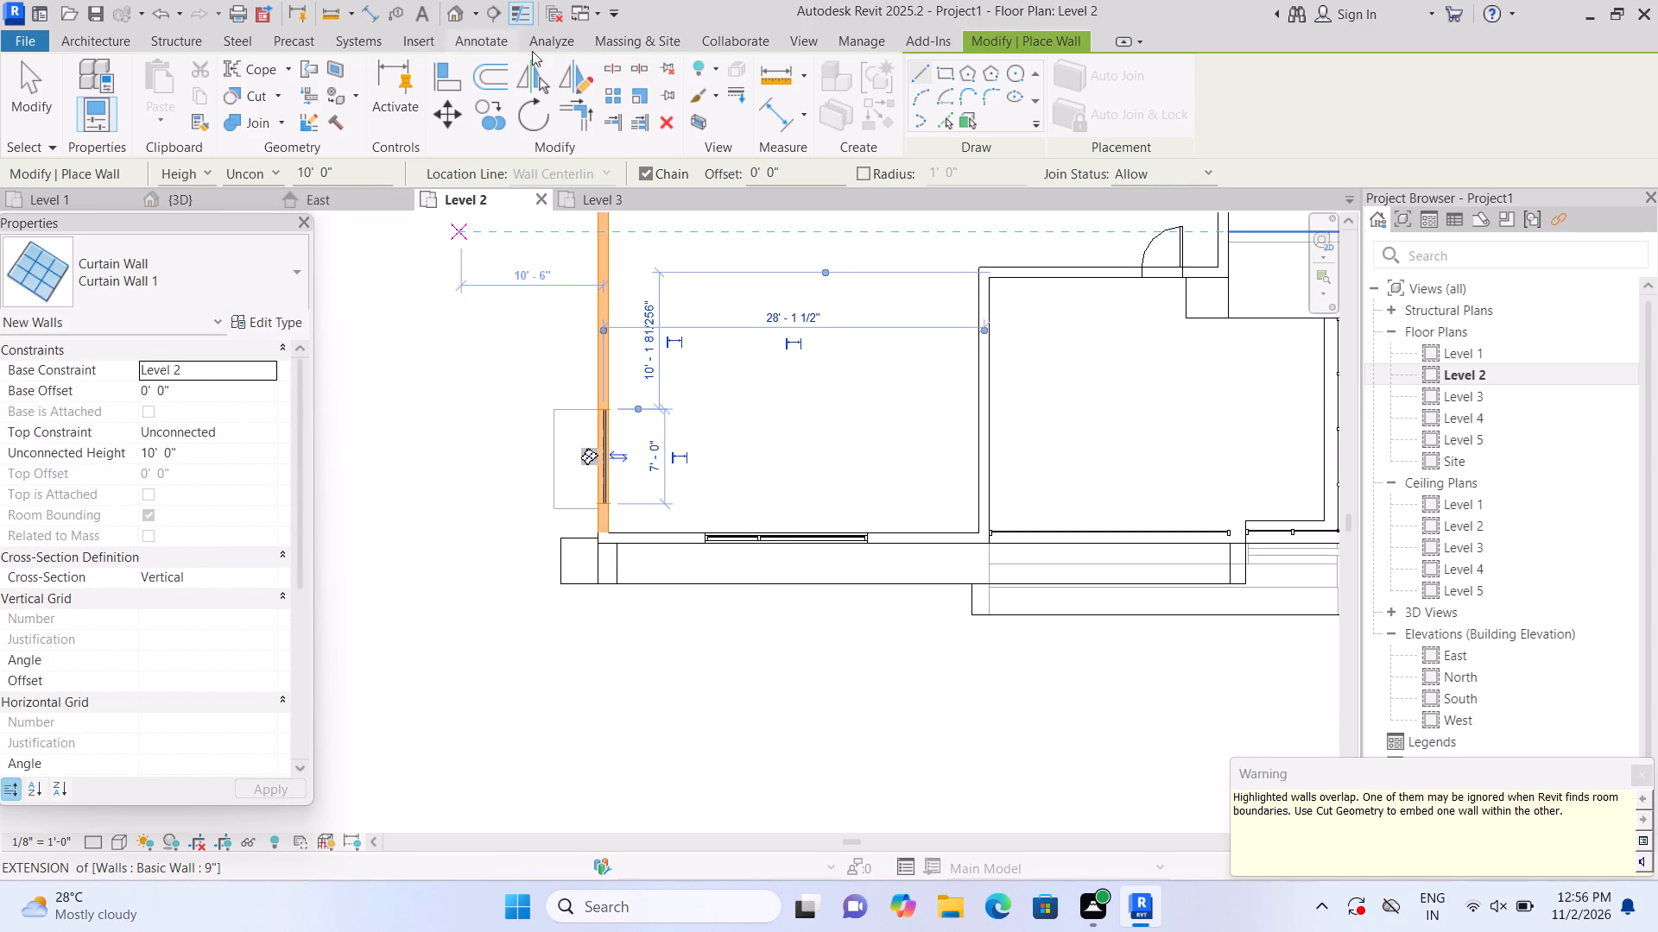
left_click(284, 91)
left_click(290, 128)
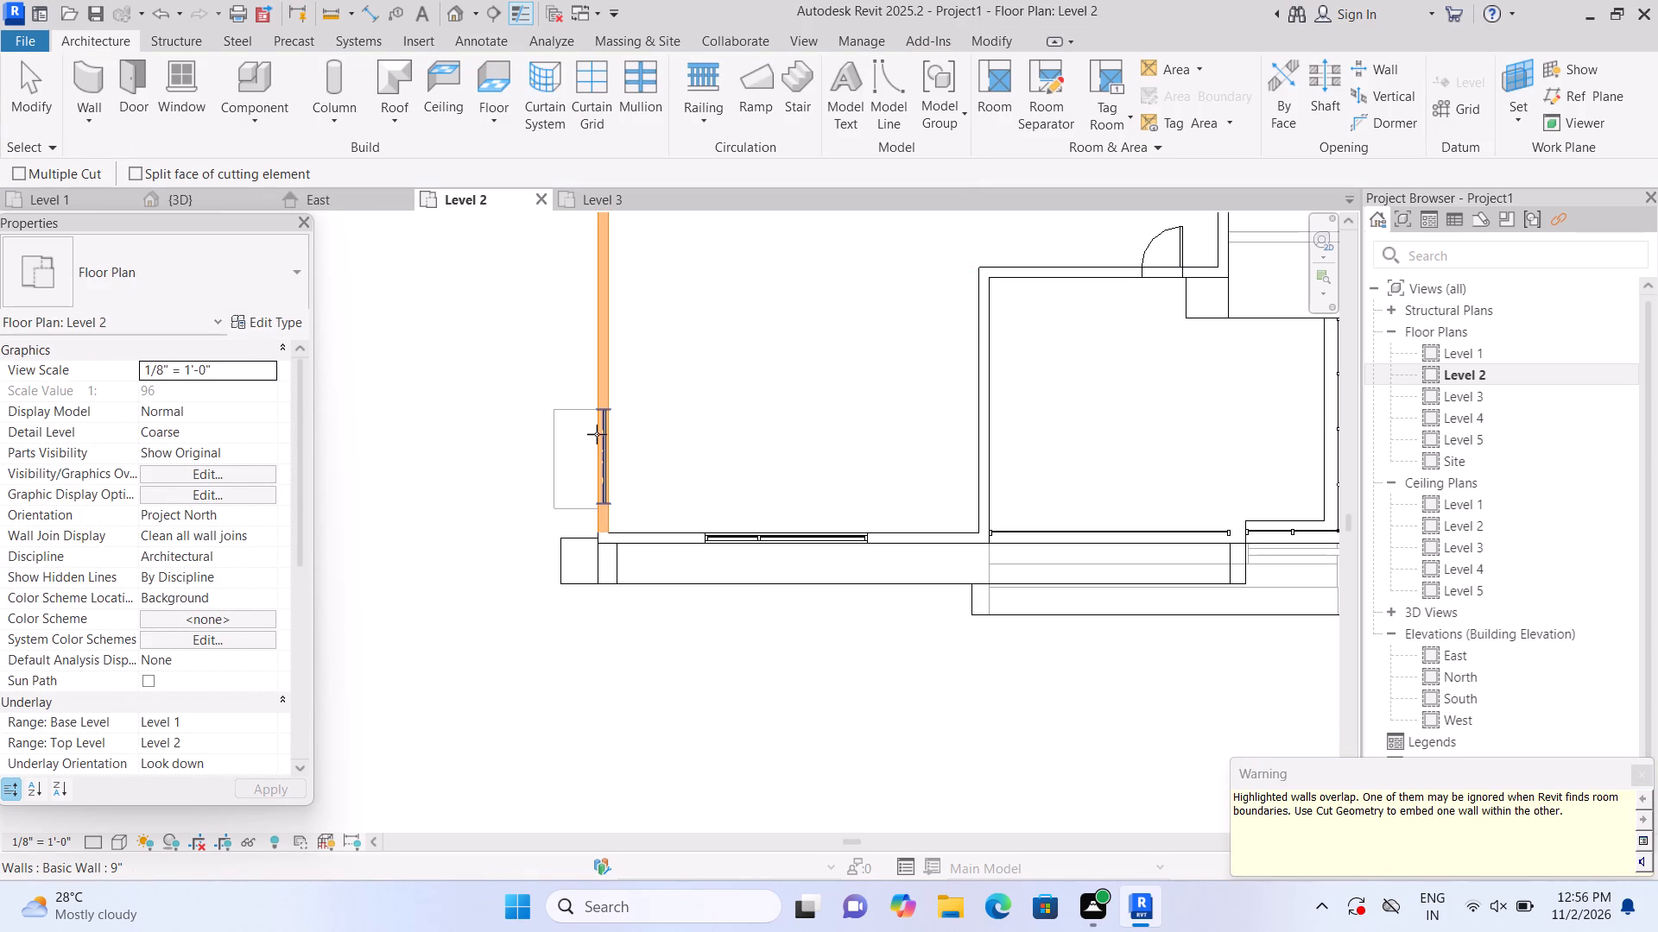
left_click(598, 392)
left_click(605, 434)
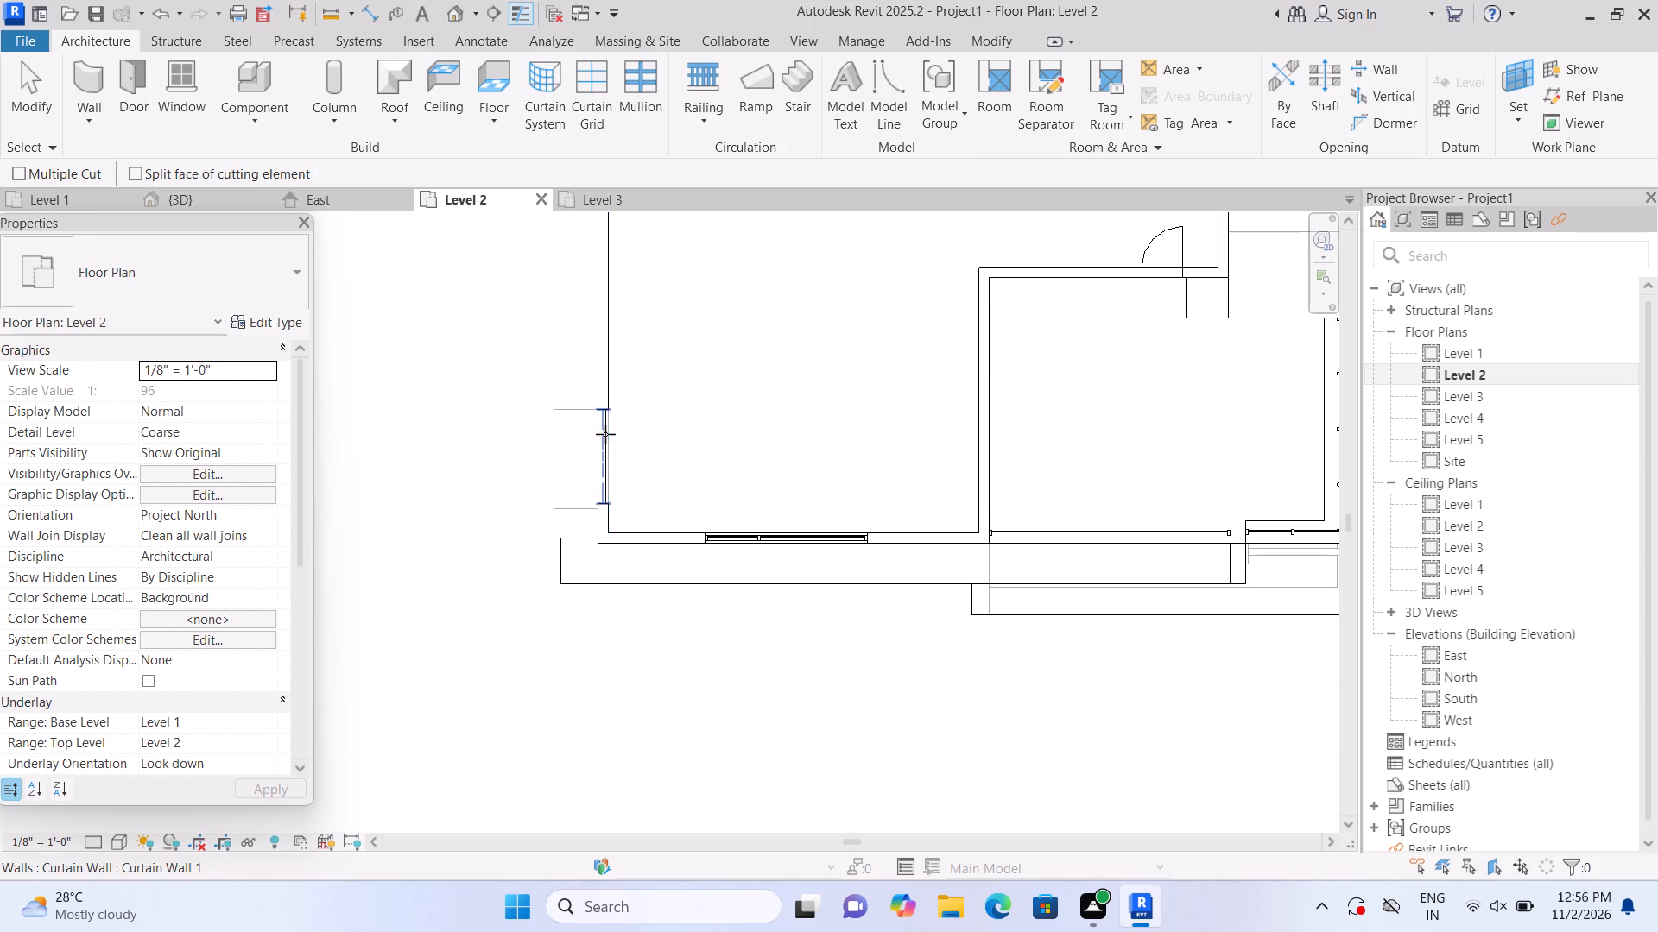
In the 3D view, resize the Level 2 east curtain-wall window to about 3'-4 1/2" base offset and about 4'-3" height.
scroll(627, 441, "down", 4)
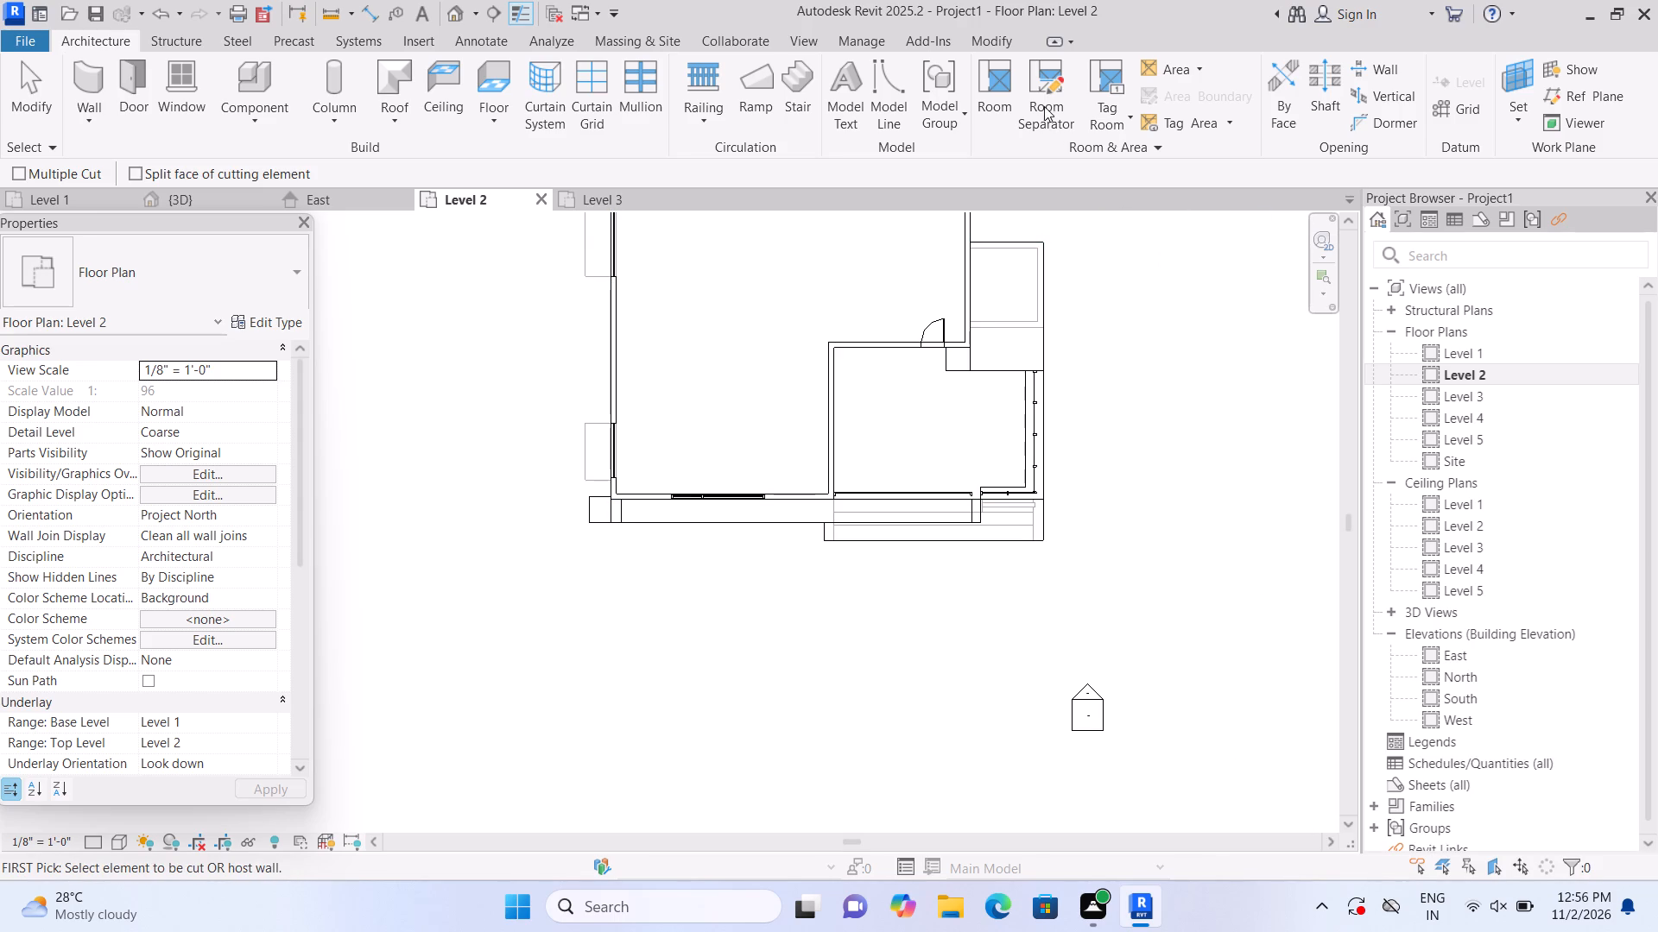
left_click(455, 9)
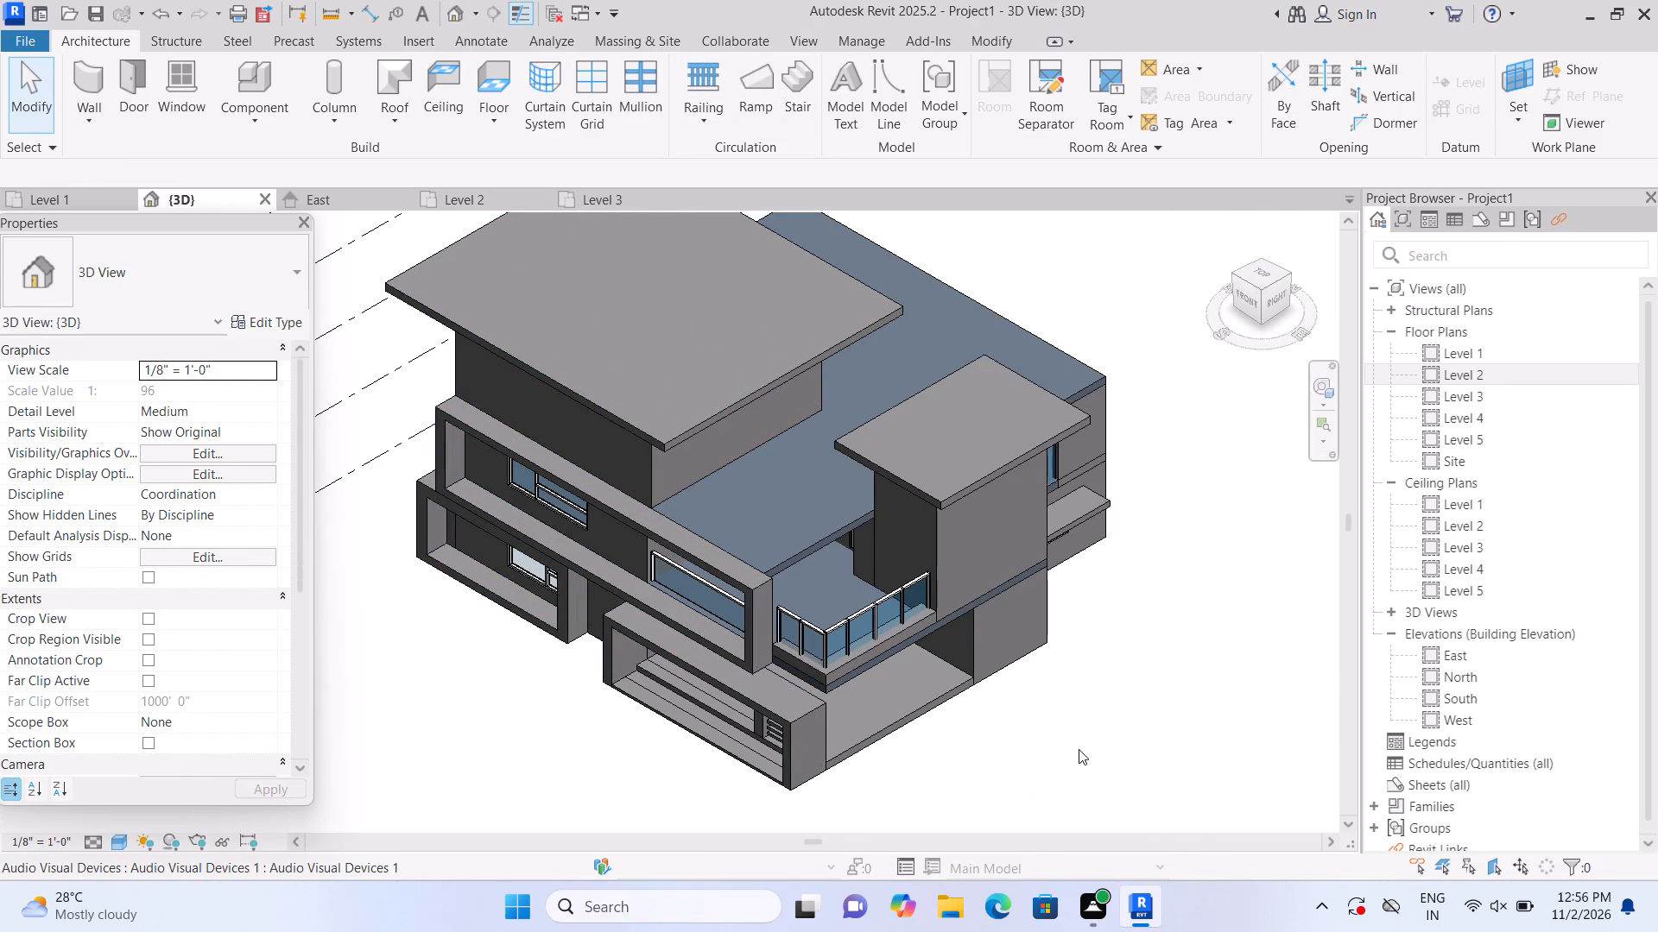
middle_click_drag(1079, 748, 914, 768, "shift")
middle_click_drag(1119, 611, 1020, 760)
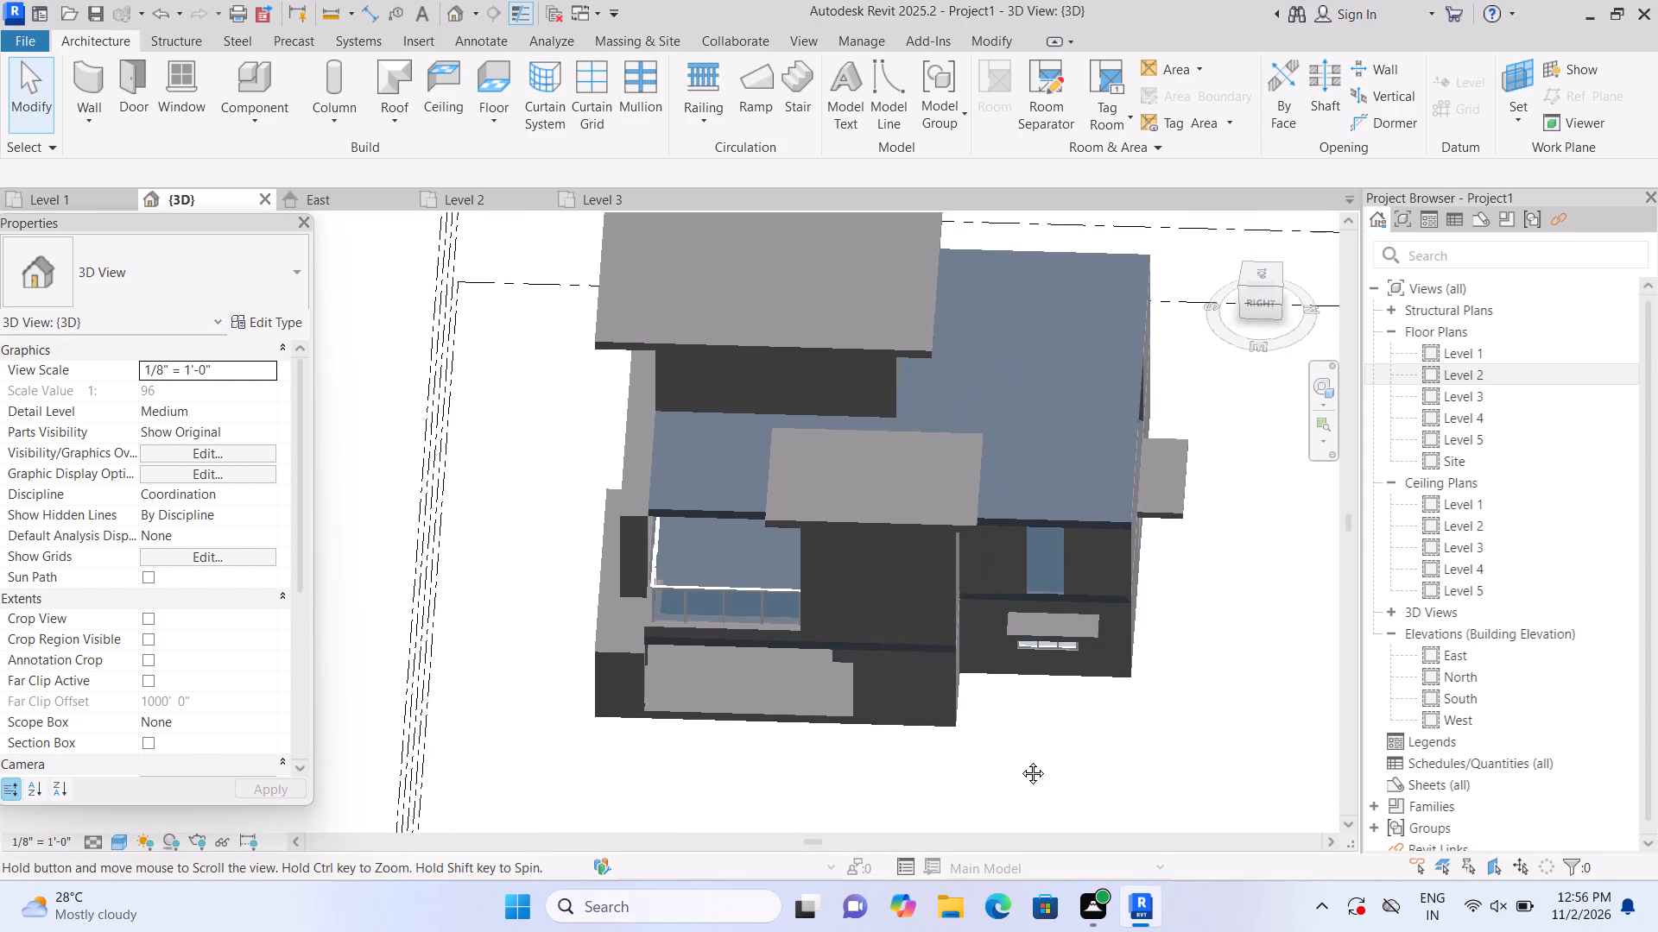
middle_click_drag(1020, 760, 952, 748)
scroll(1016, 713, "up", 3)
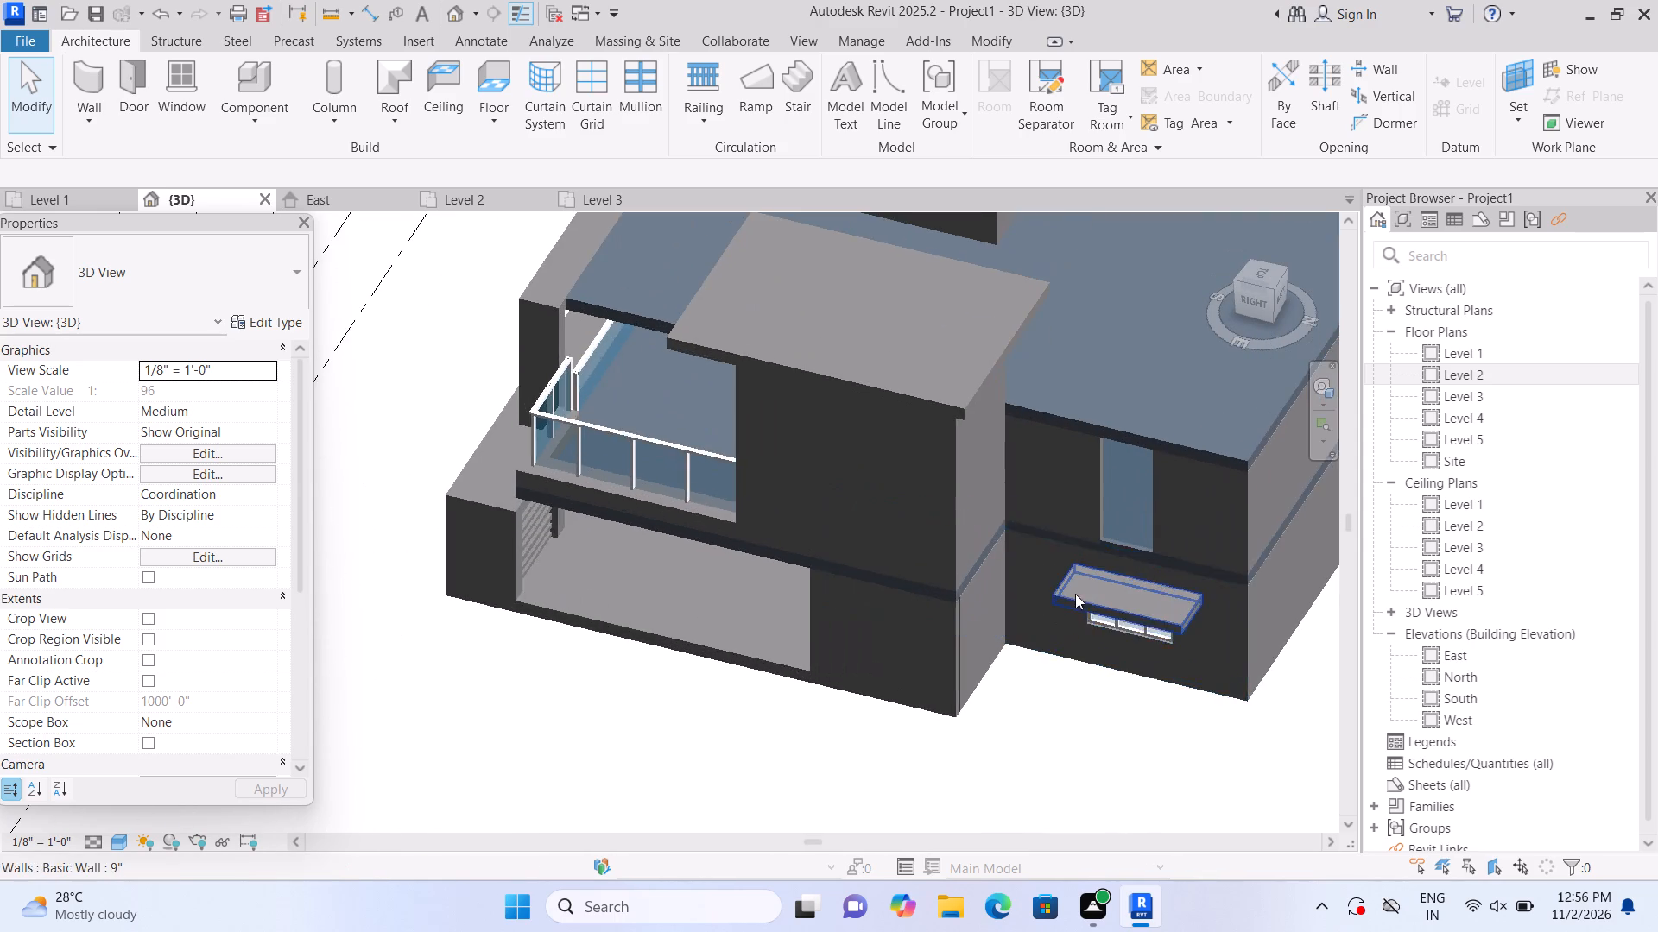
scroll(1087, 736, "up", 1)
middle_click_drag(1089, 736, 979, 778)
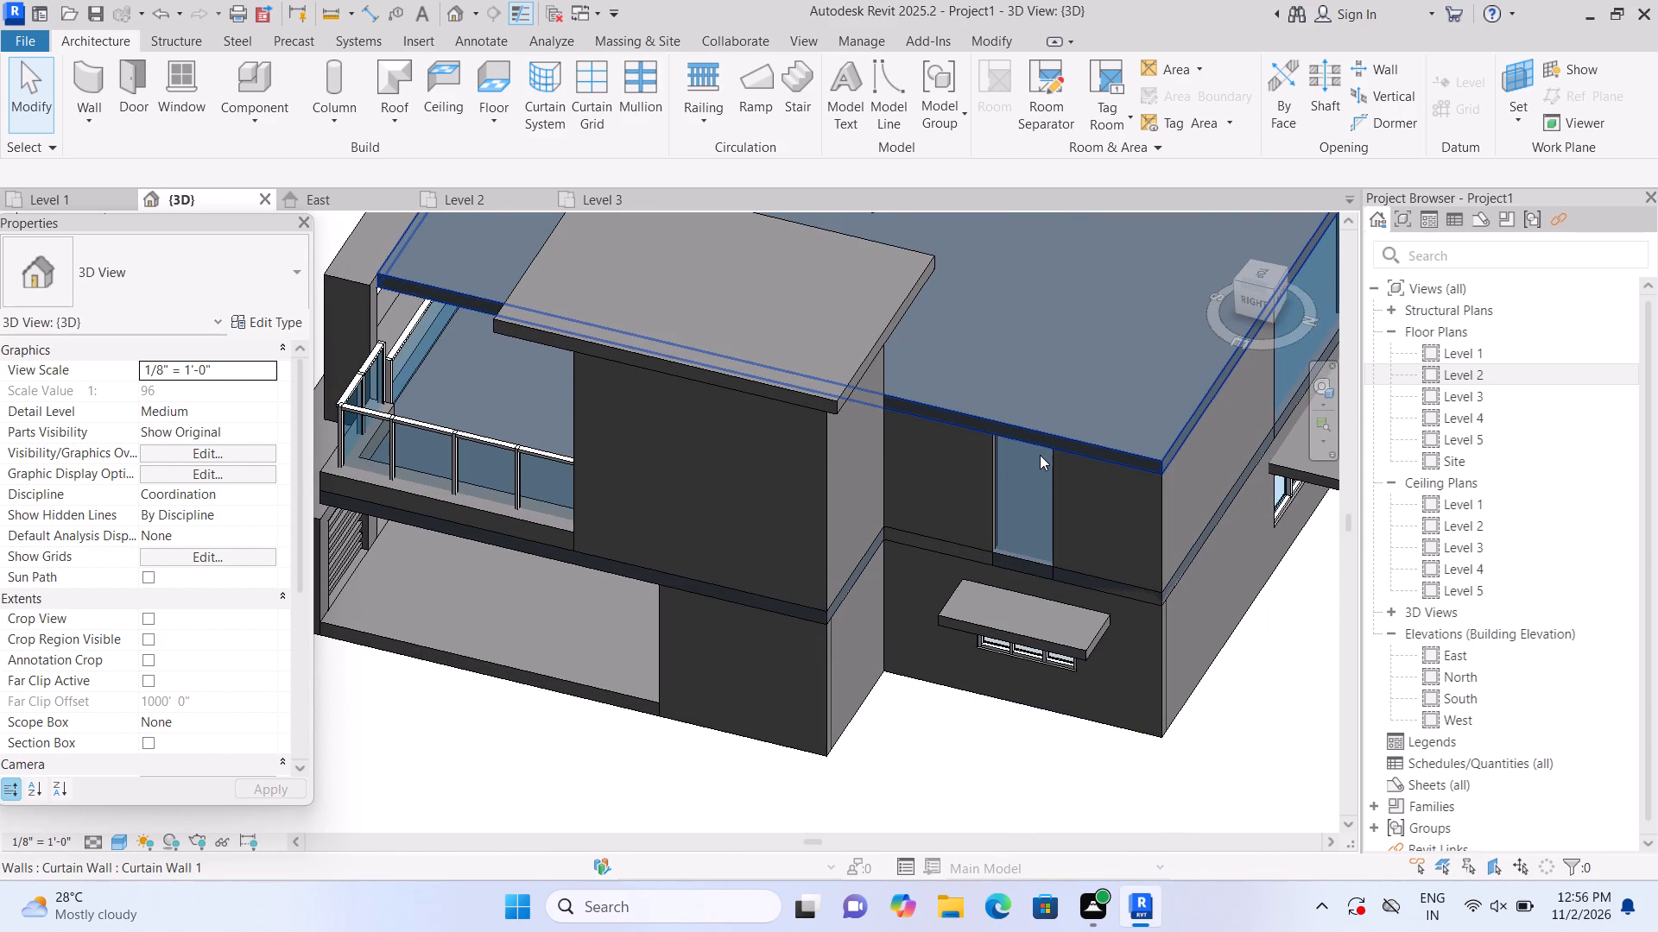
scroll(1040, 455, "up", 2)
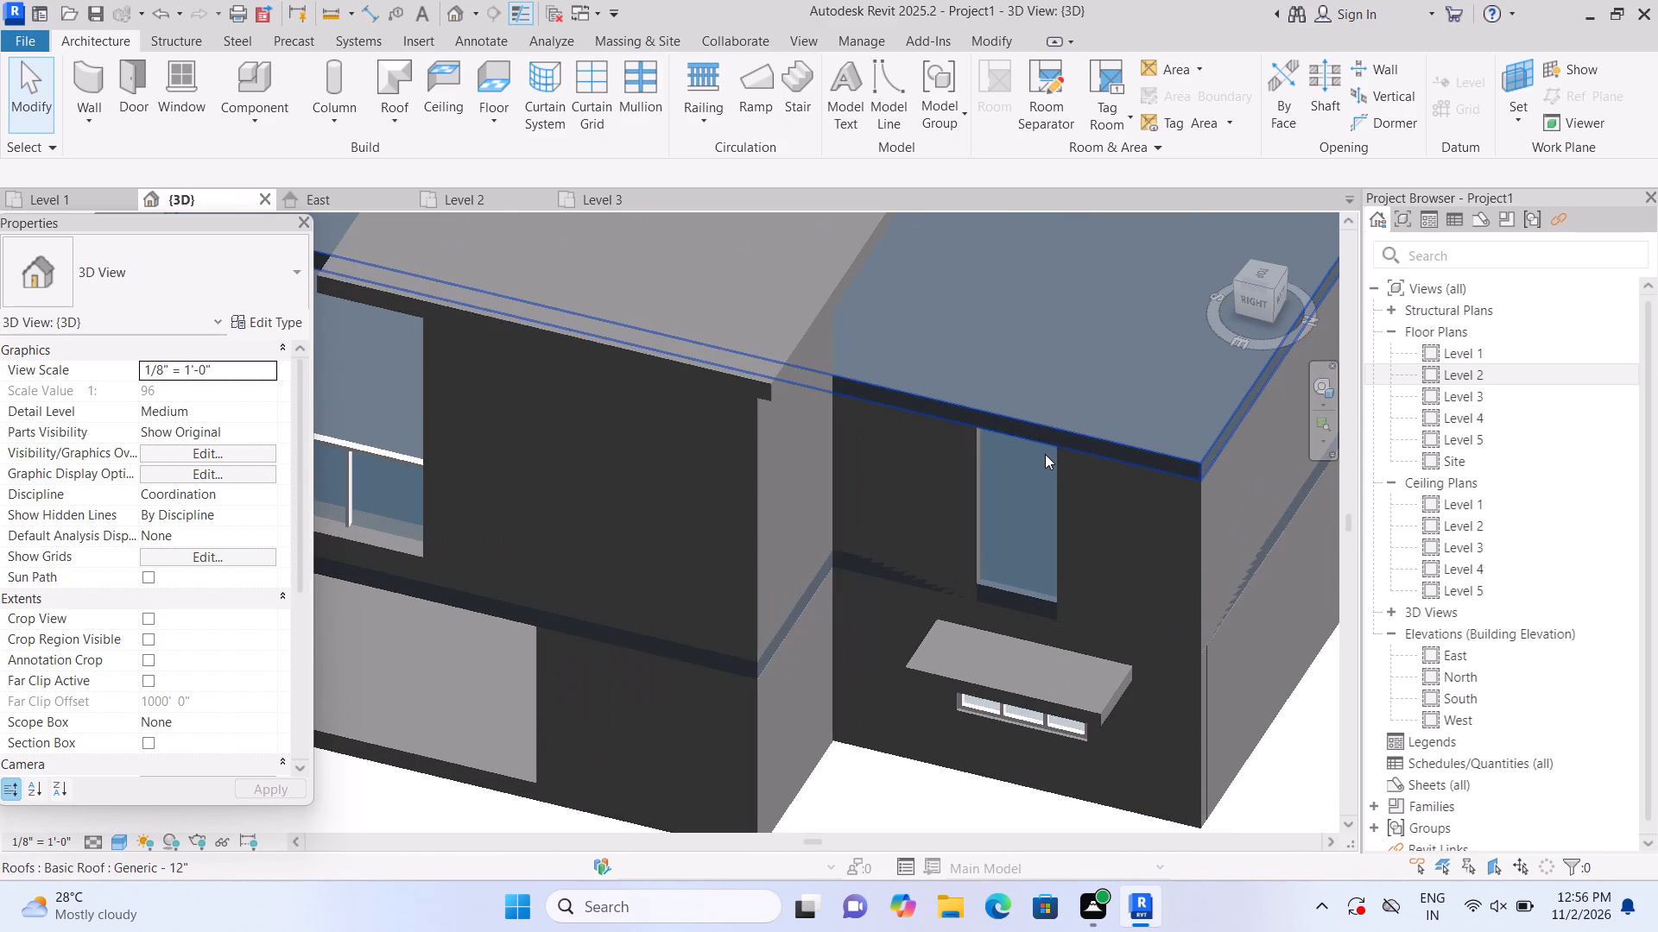
left_click(1042, 490)
scroll(1035, 545, "up", 1)
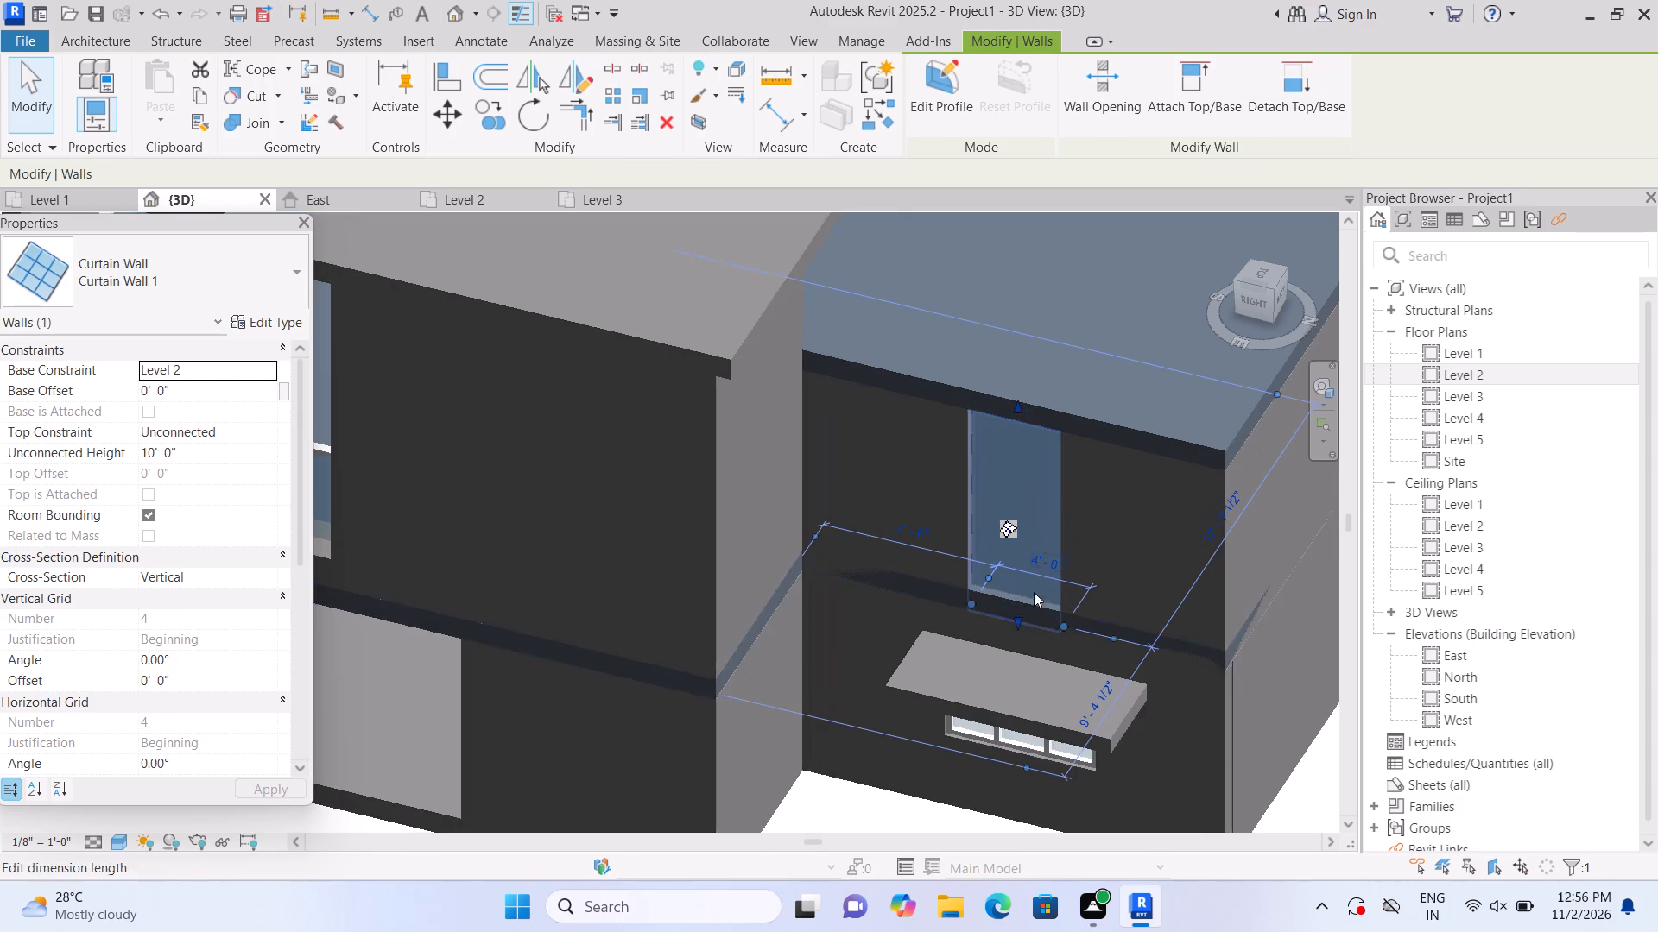
left_click_drag(1019, 618, 1006, 570)
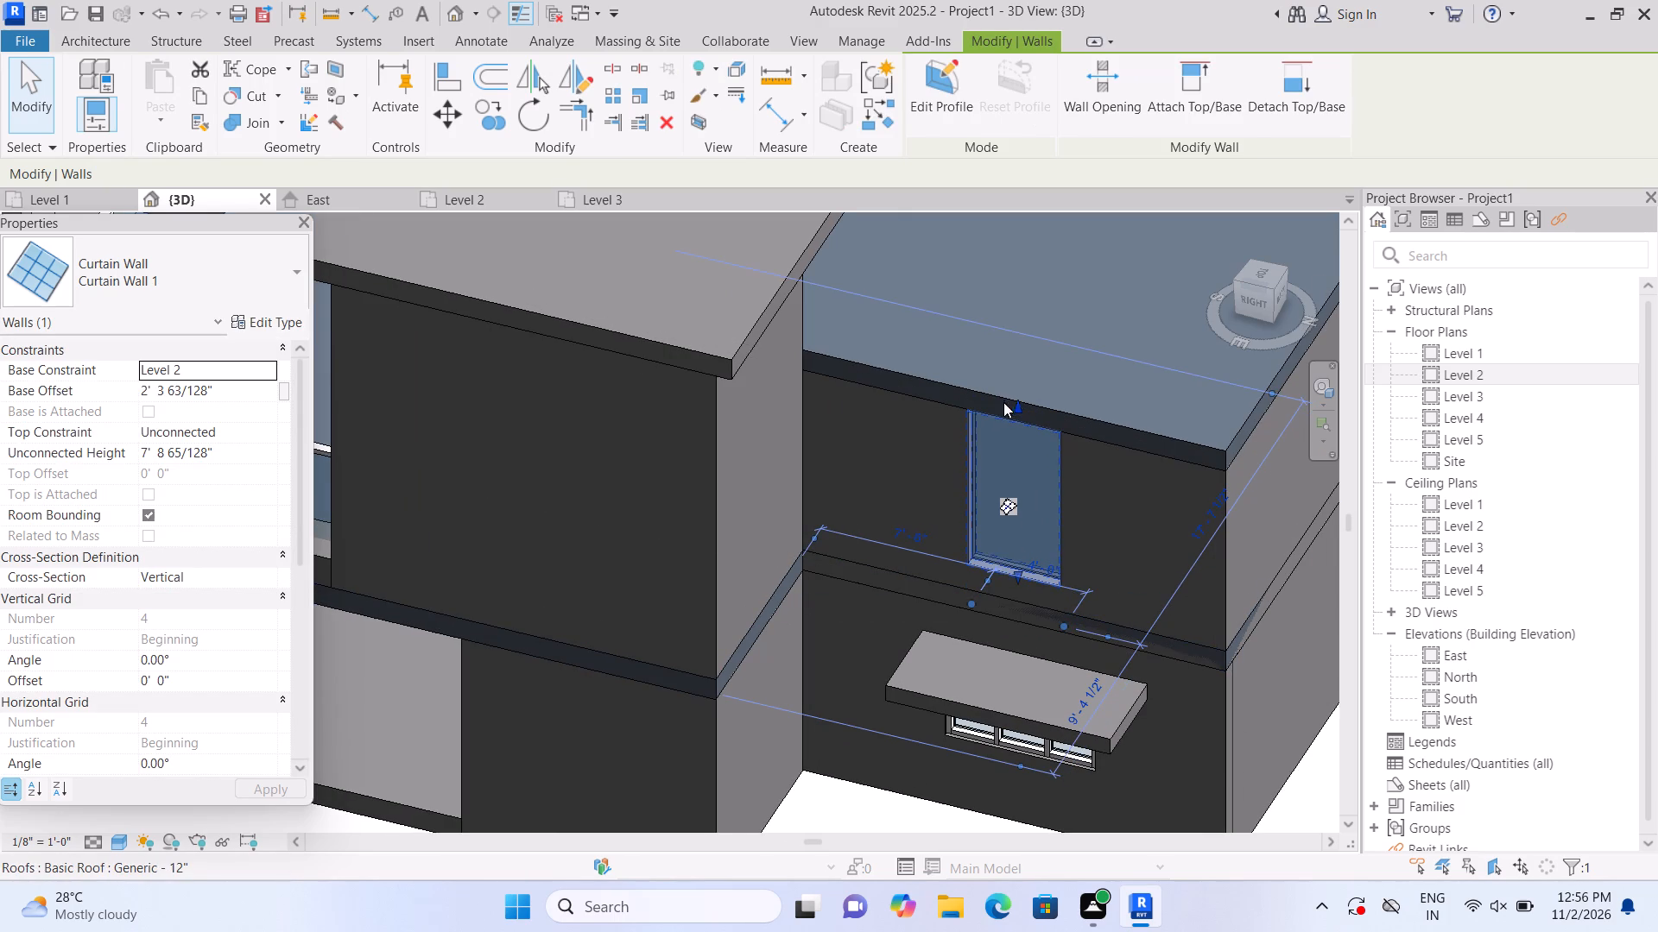
left_click_drag(1020, 401, 1021, 448)
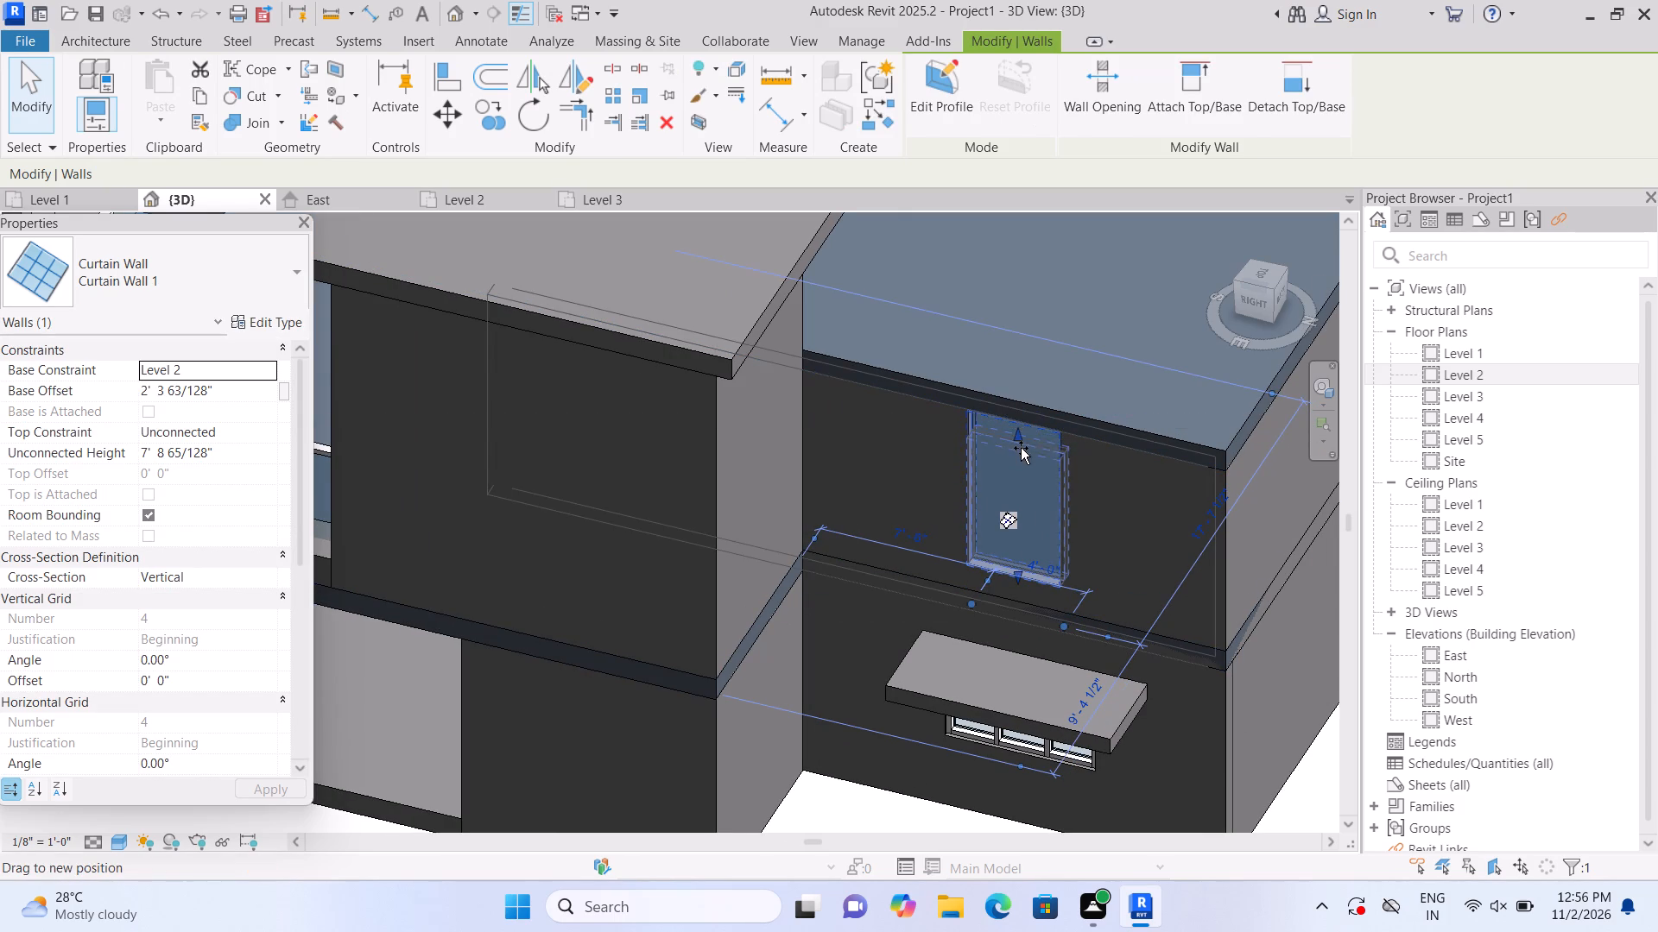
left_click_drag(1021, 448, 1021, 463)
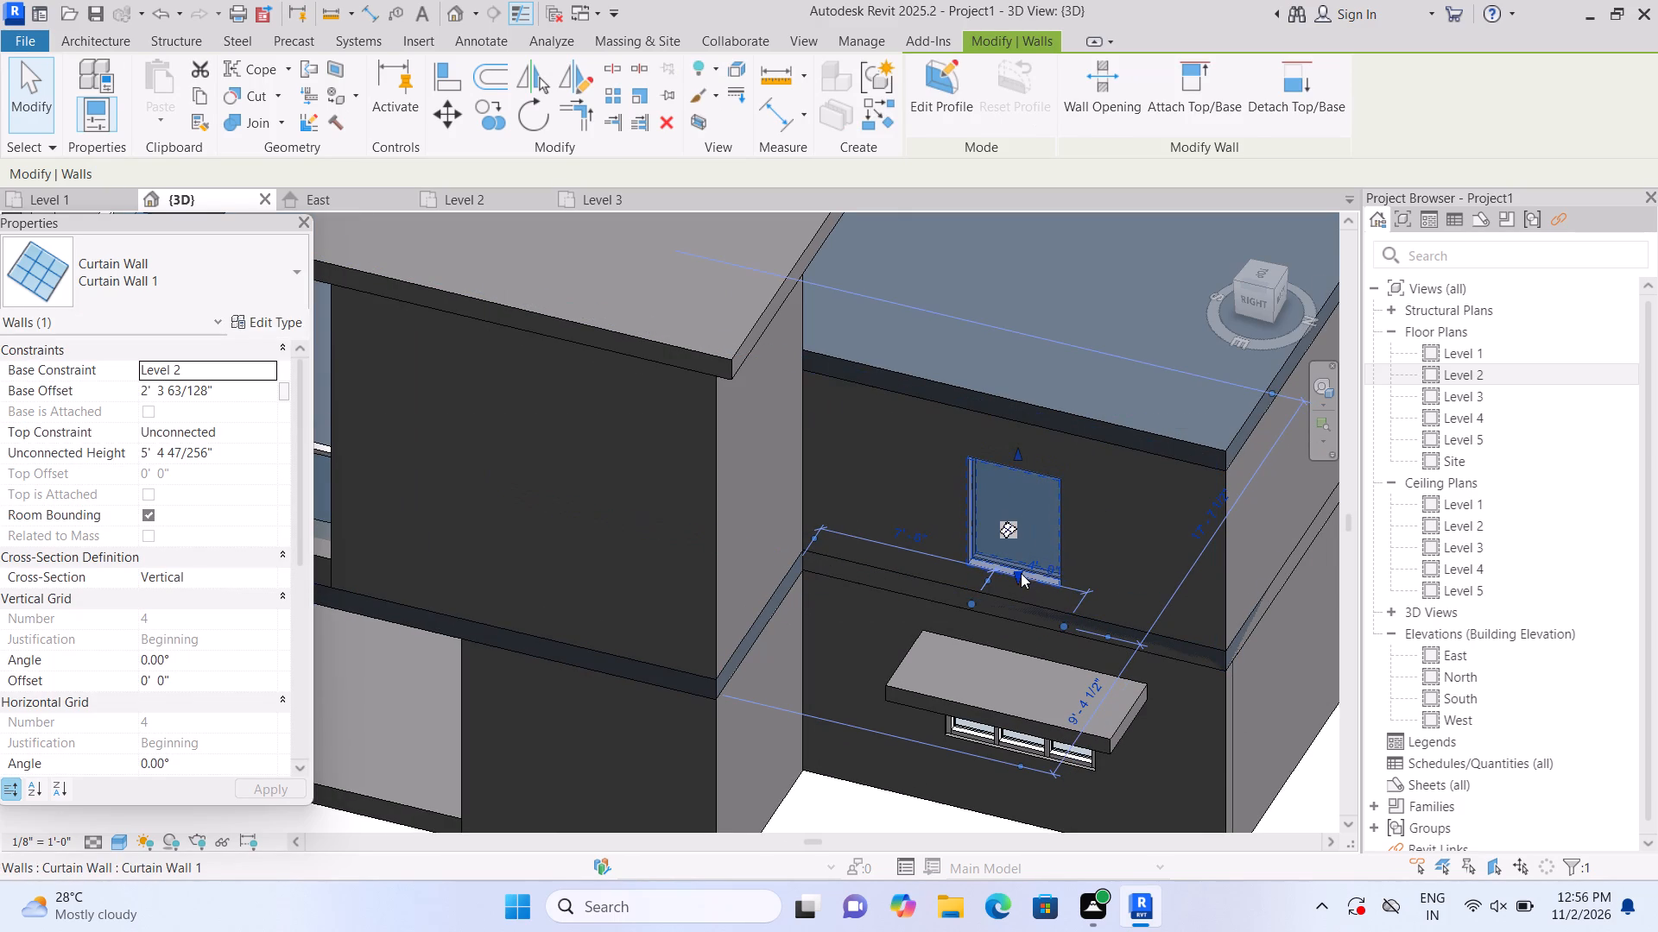
left_click_drag(1019, 573, 1020, 548)
scroll(1020, 556, "up", 1)
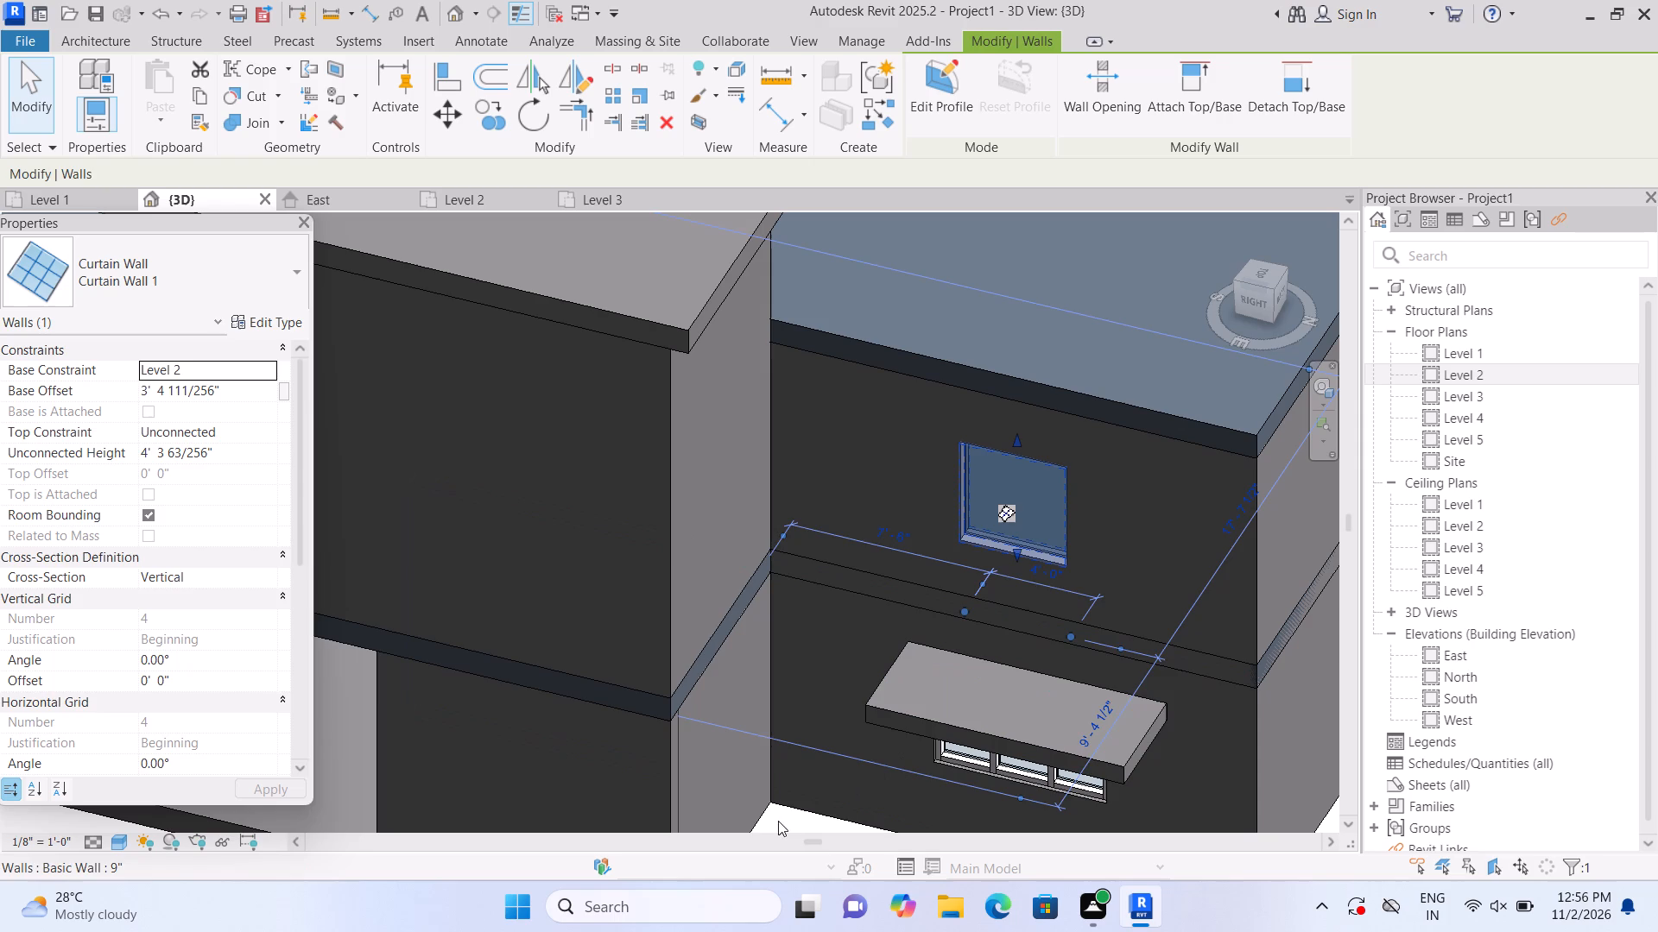
left_click(777, 808)
key("Escape")
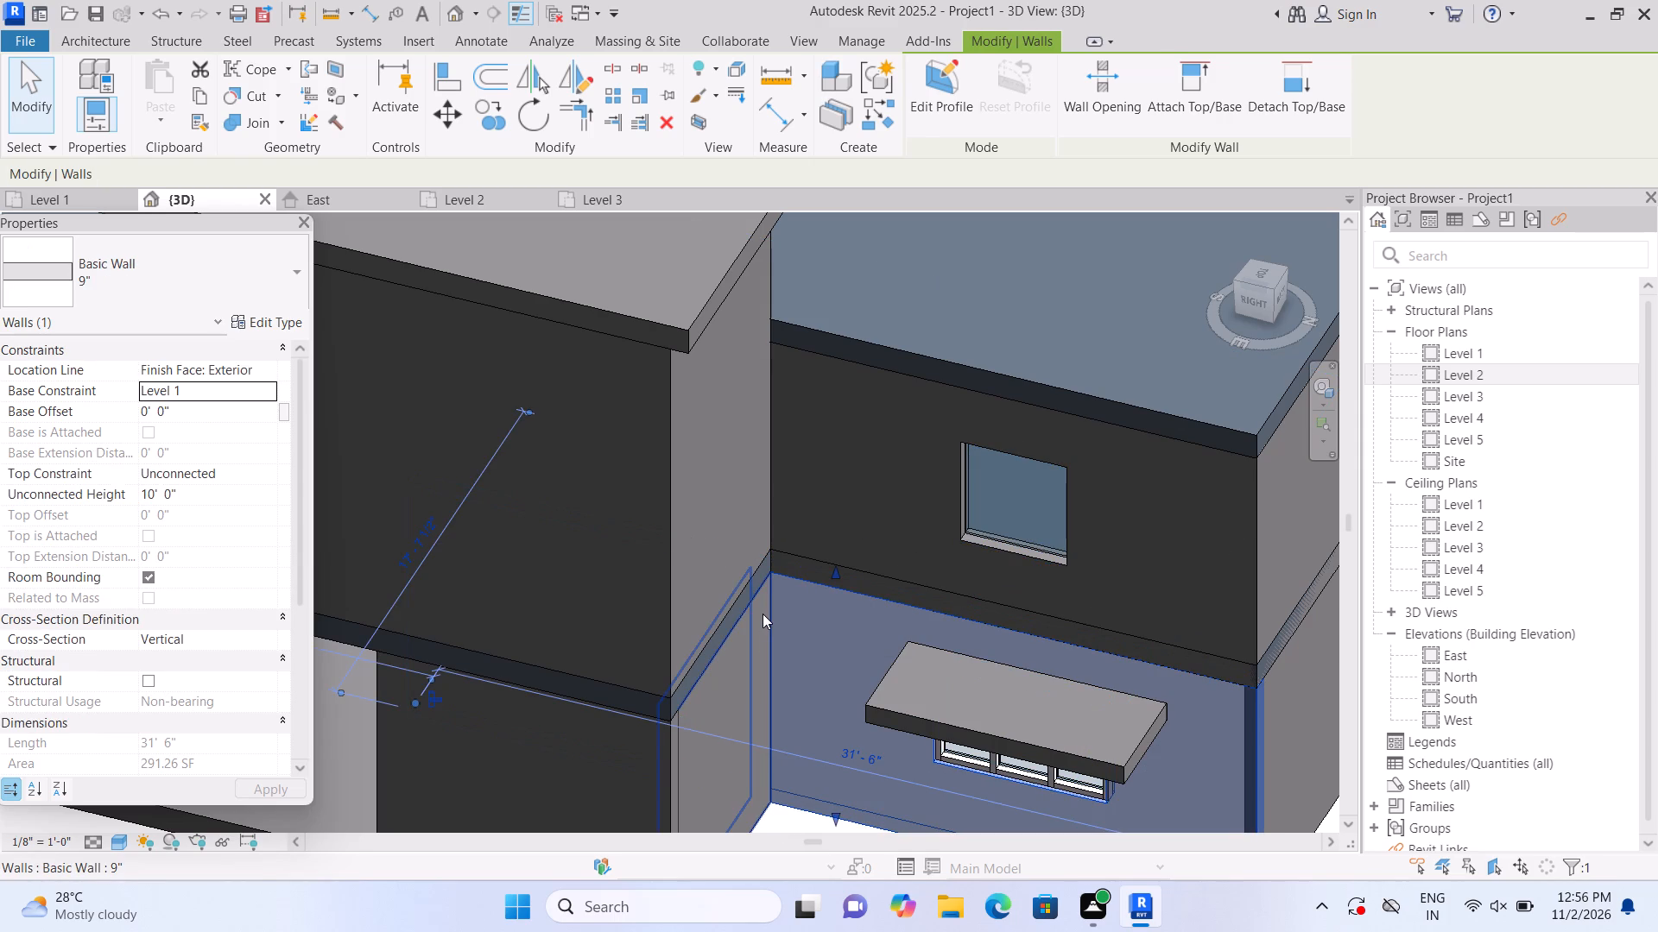
Add a vertical curtain grid line at the middle of the raised east window.
left_click(594, 105)
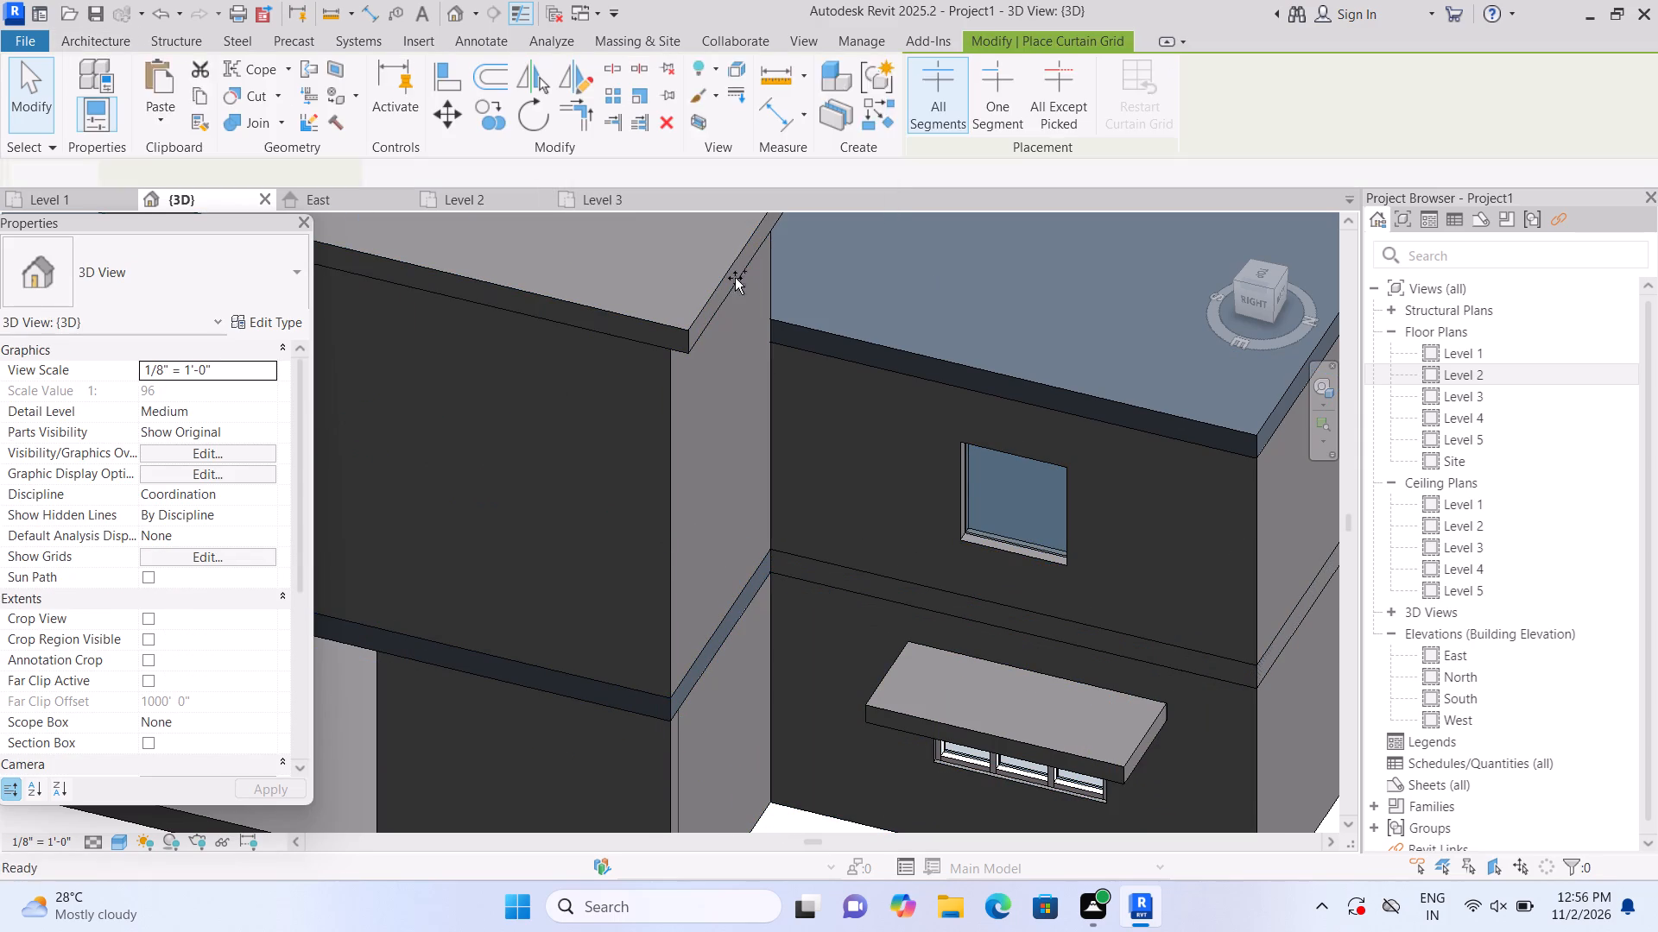
double_click(1016, 462)
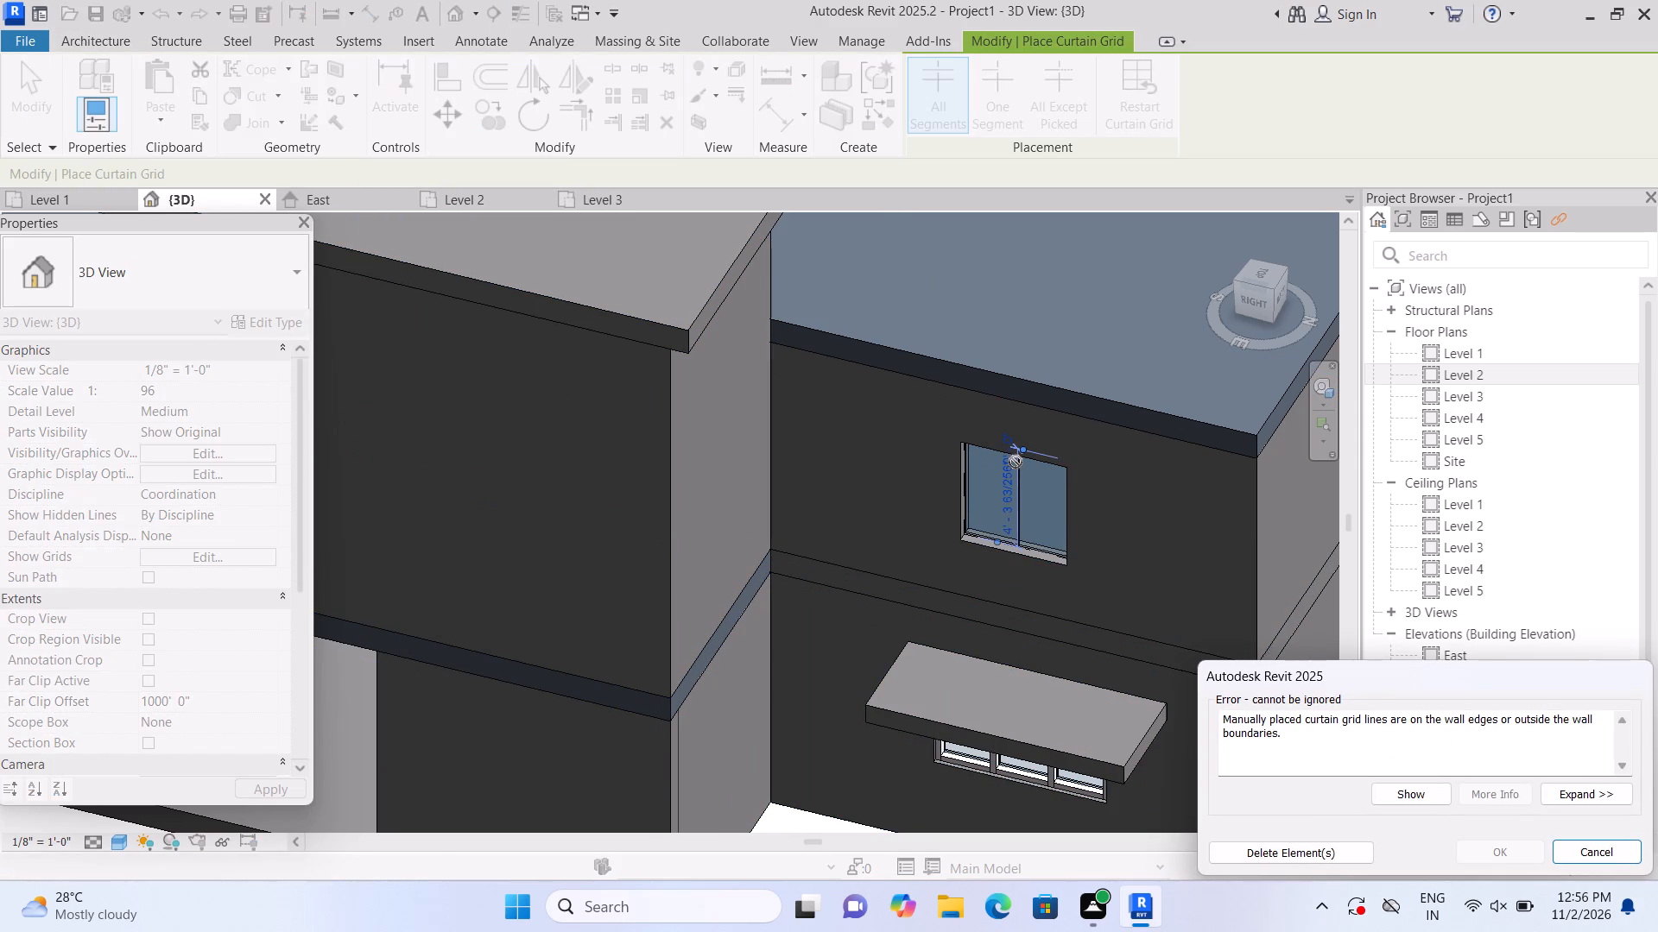
key("Escape")
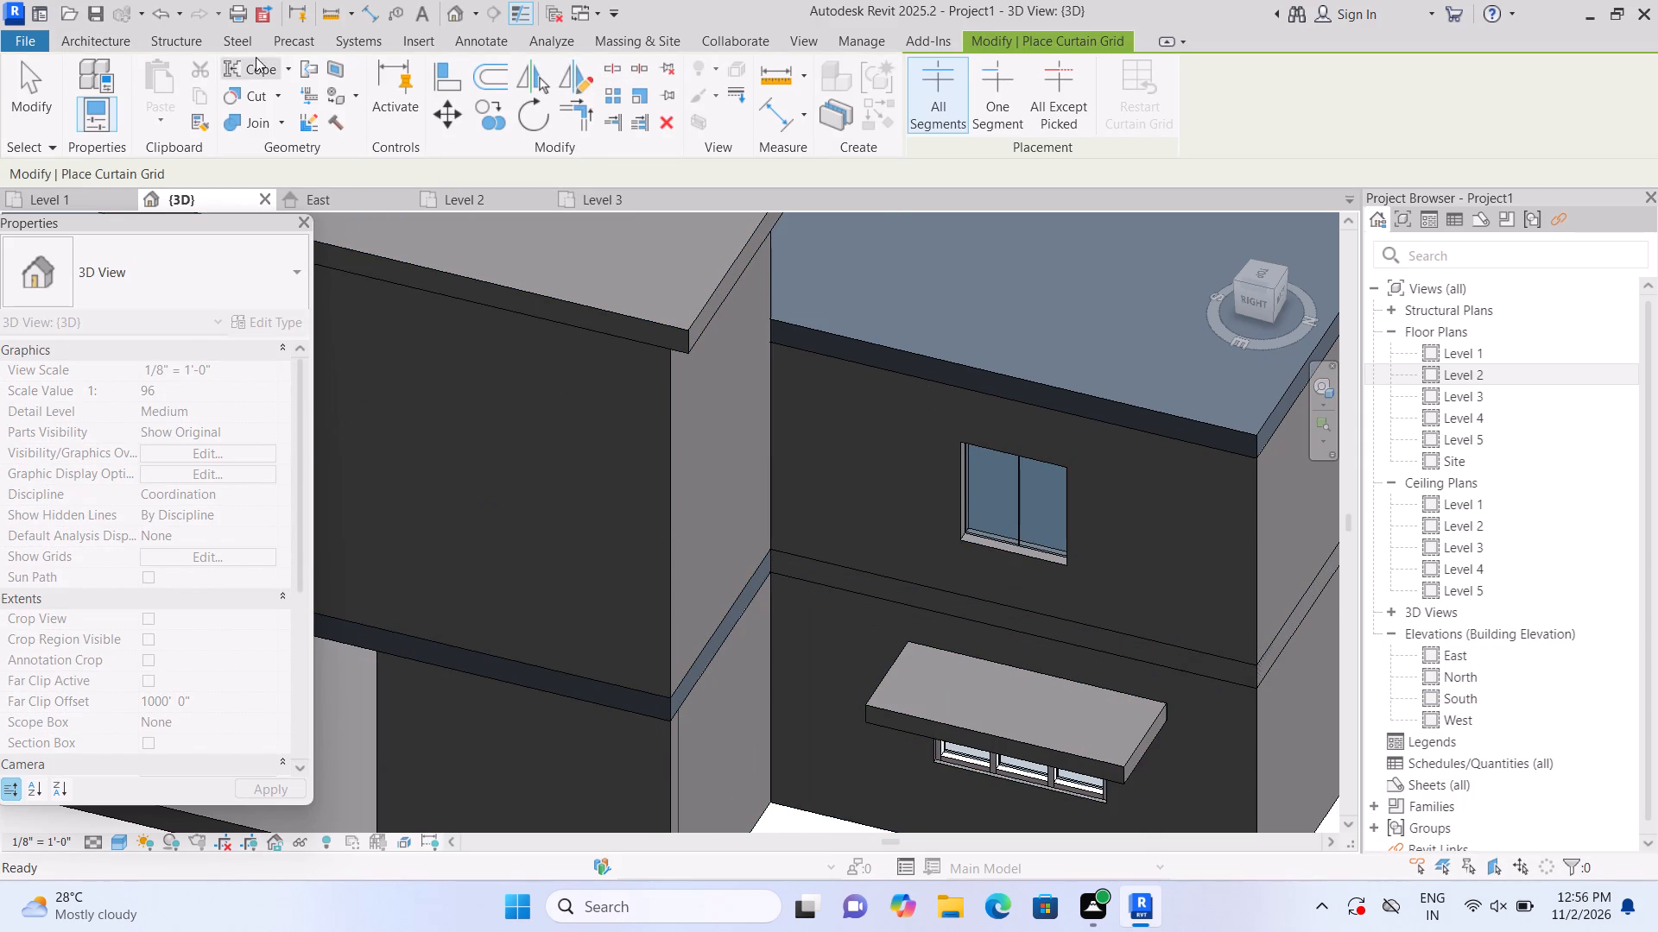
Place 2.5" x 5" rectangular mullions on the east window's central grid line and all four edges.
left_click(98, 40)
left_click(636, 94)
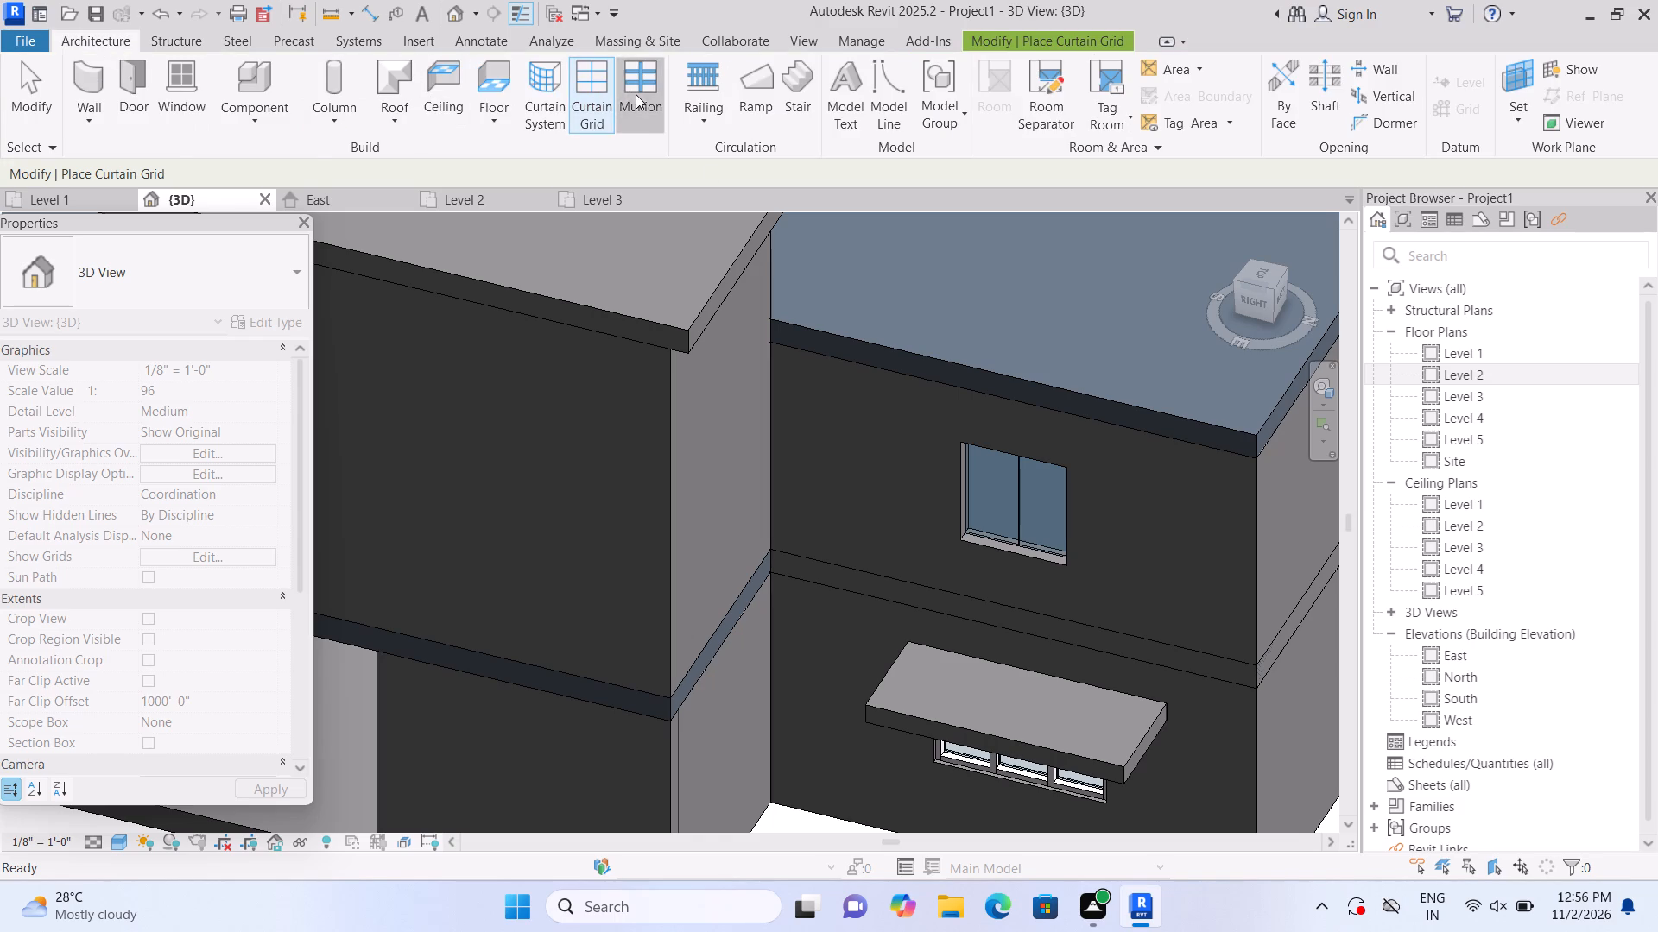
left_click(1017, 475)
left_click(980, 488)
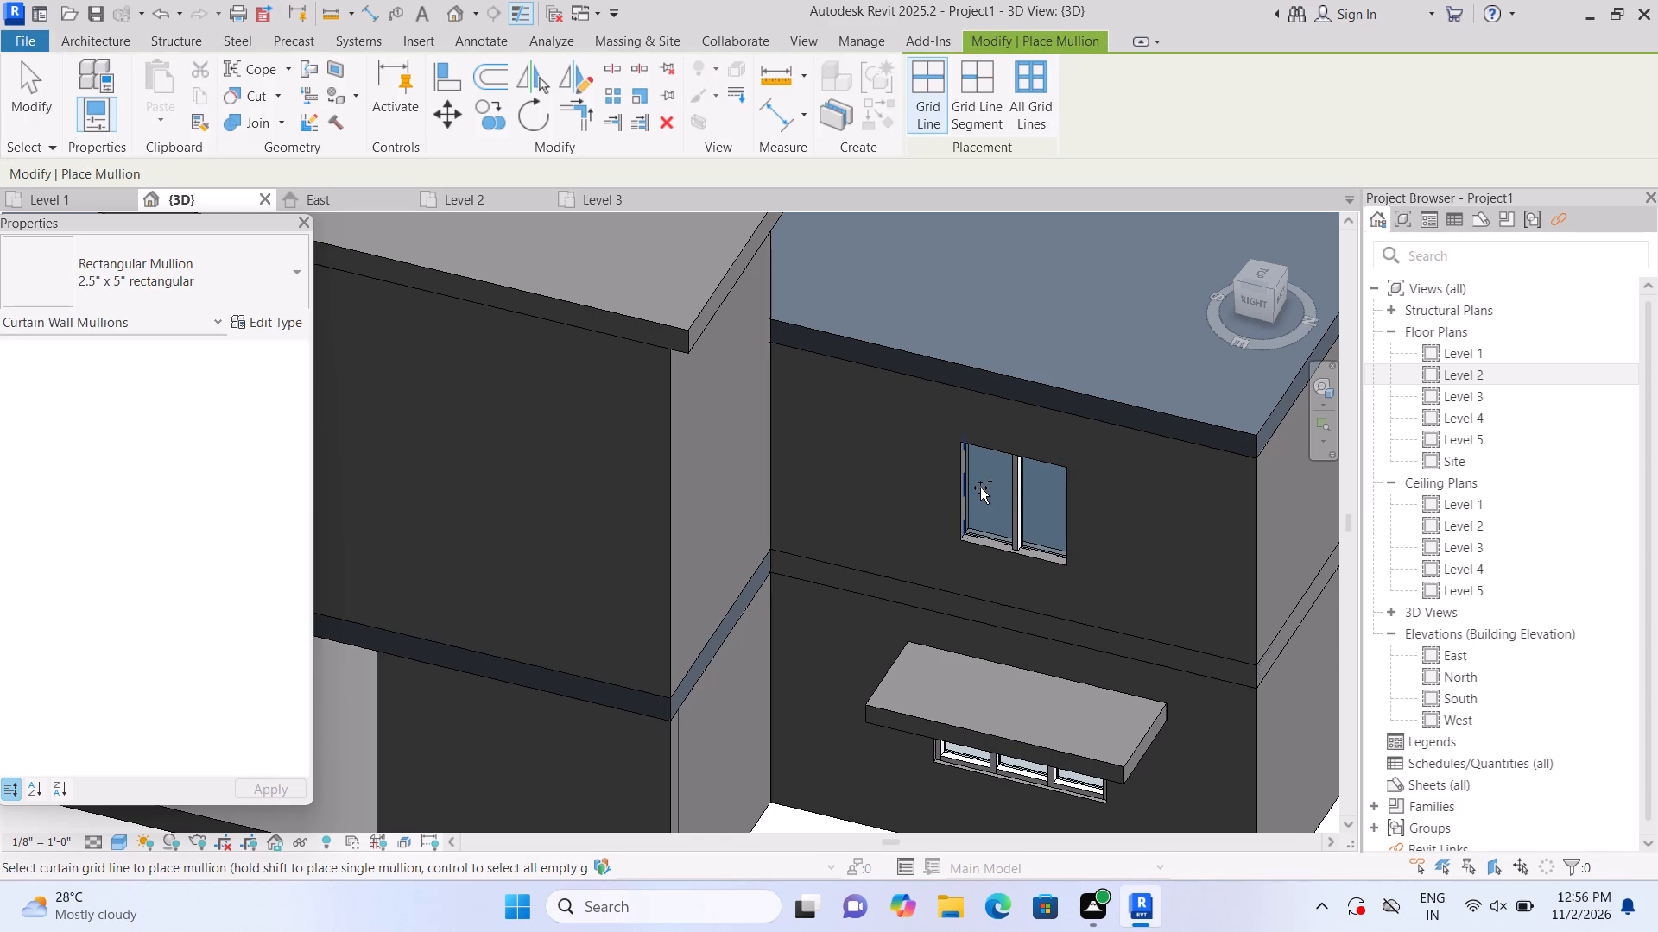
left_click(994, 539)
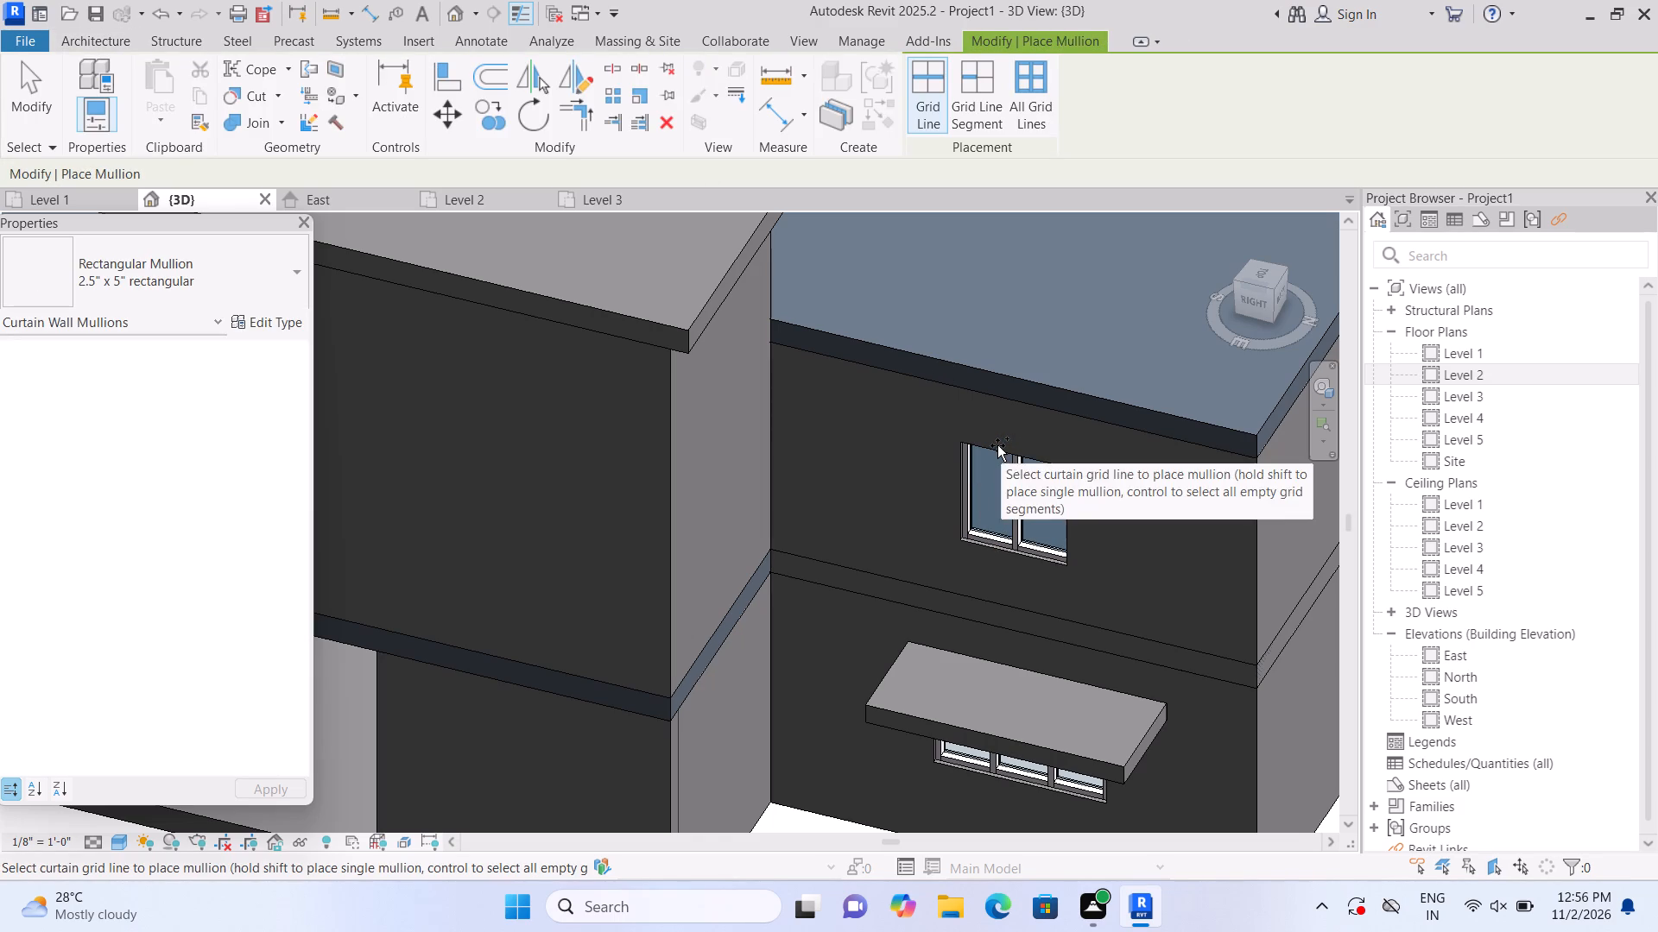
left_click(987, 457)
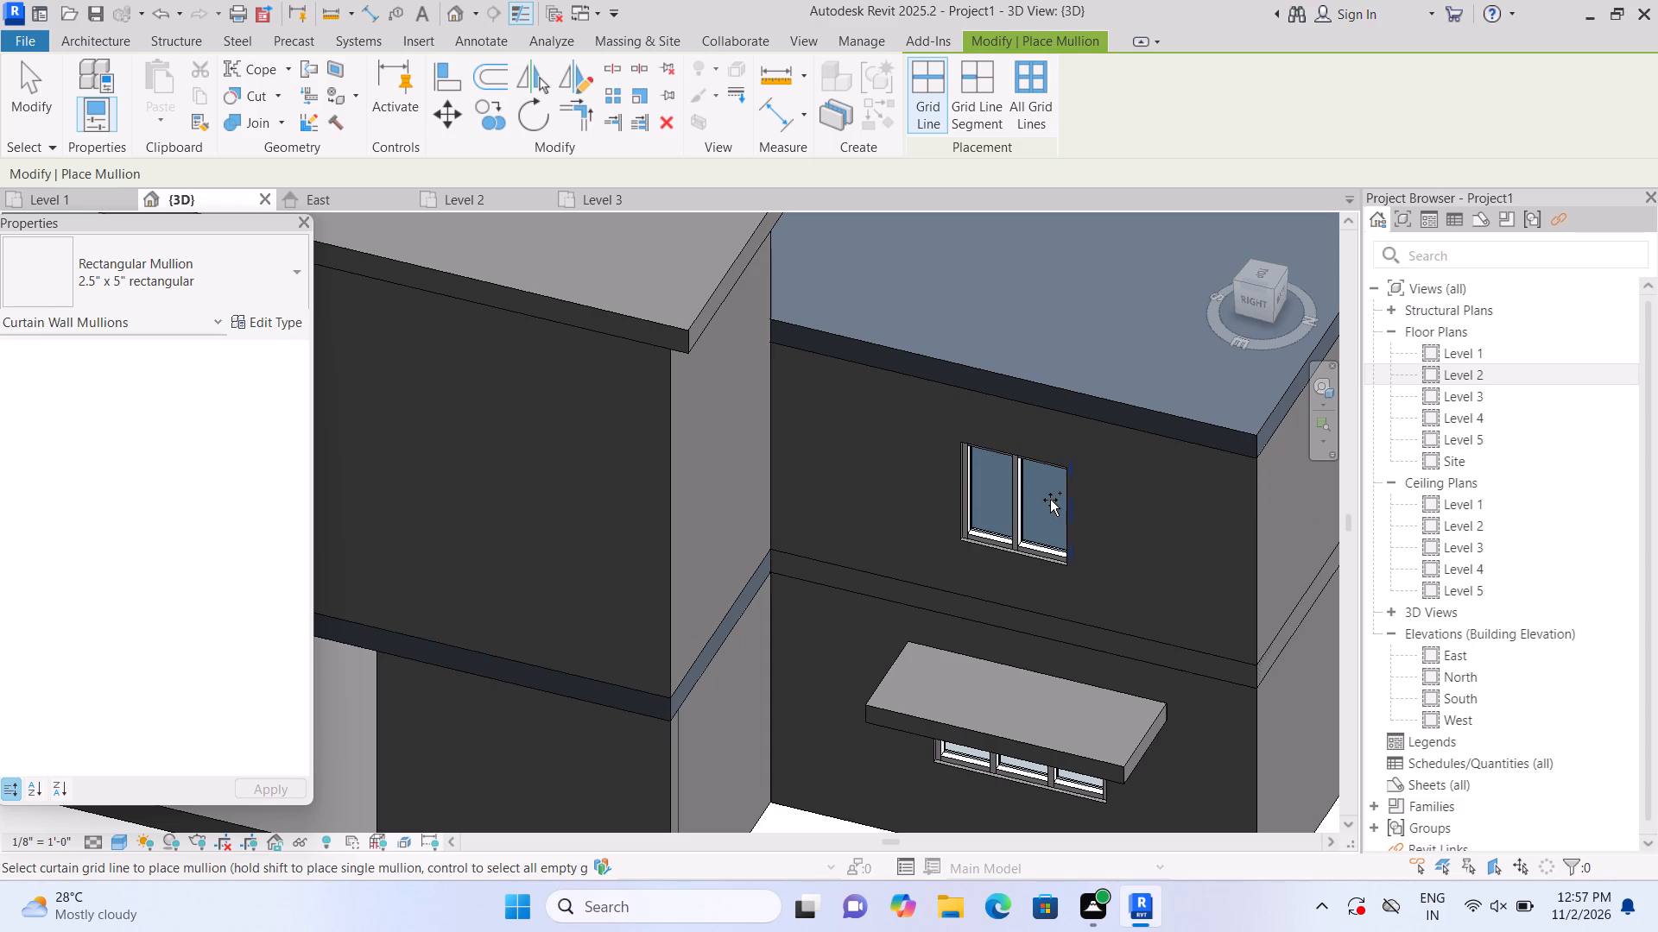
left_click(1053, 501)
Start a new in-place model component in the Generic Models category, keeping the suggested name.
left_click(105, 38)
left_click(258, 116)
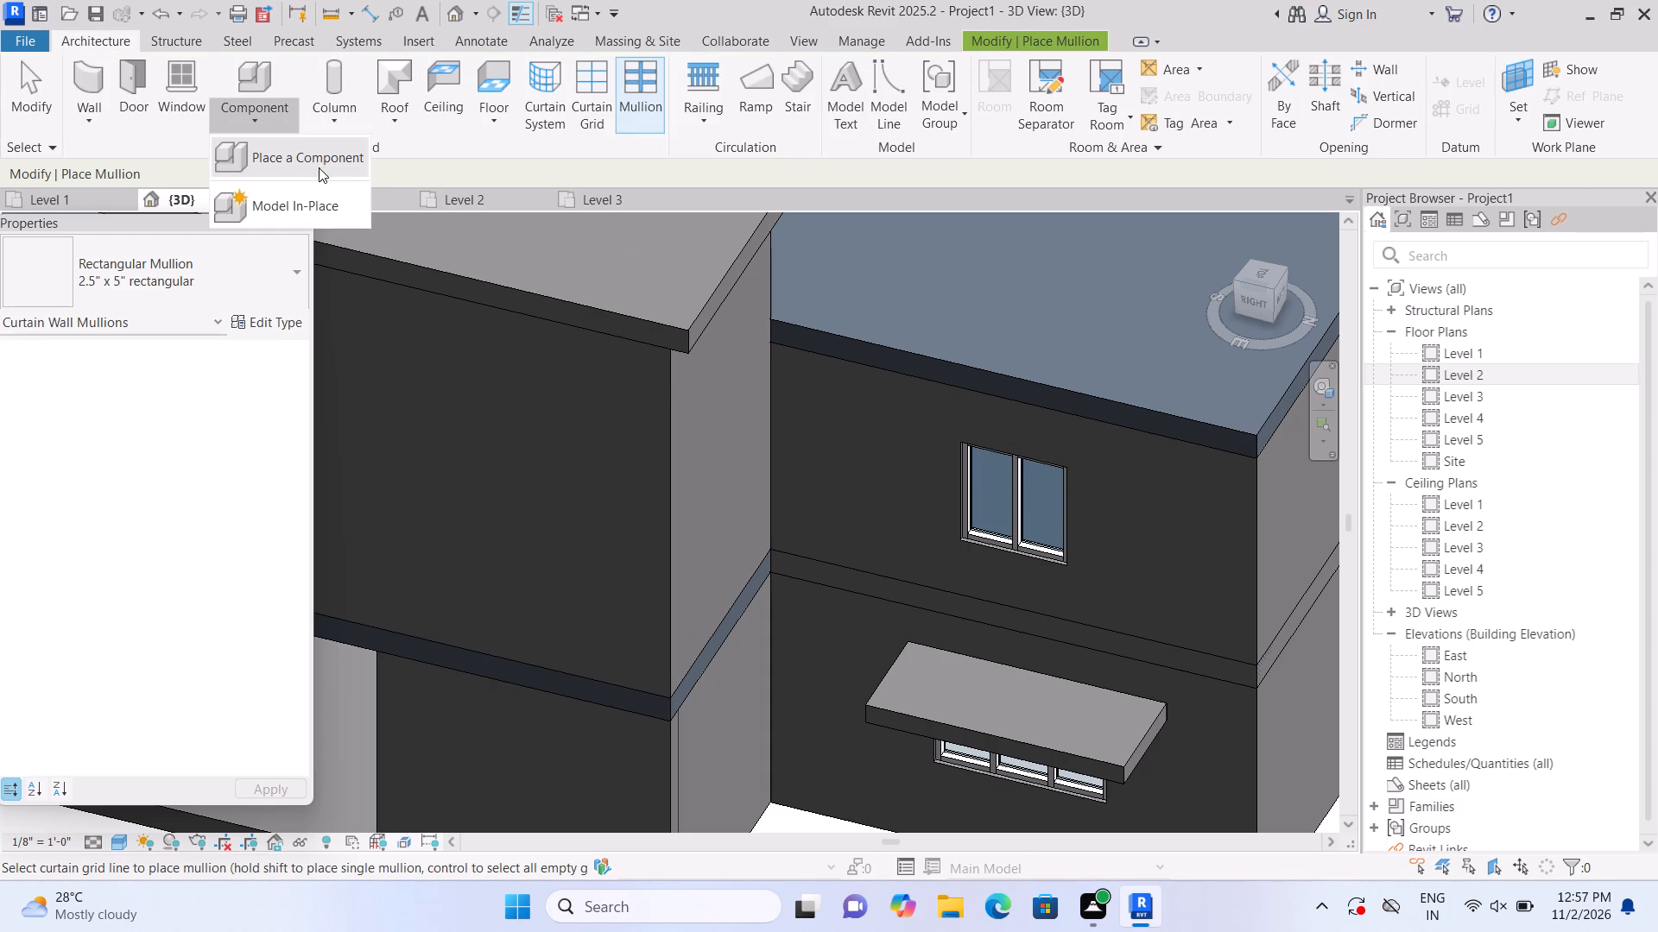
left_click(329, 198)
scroll(746, 366, "down", 1)
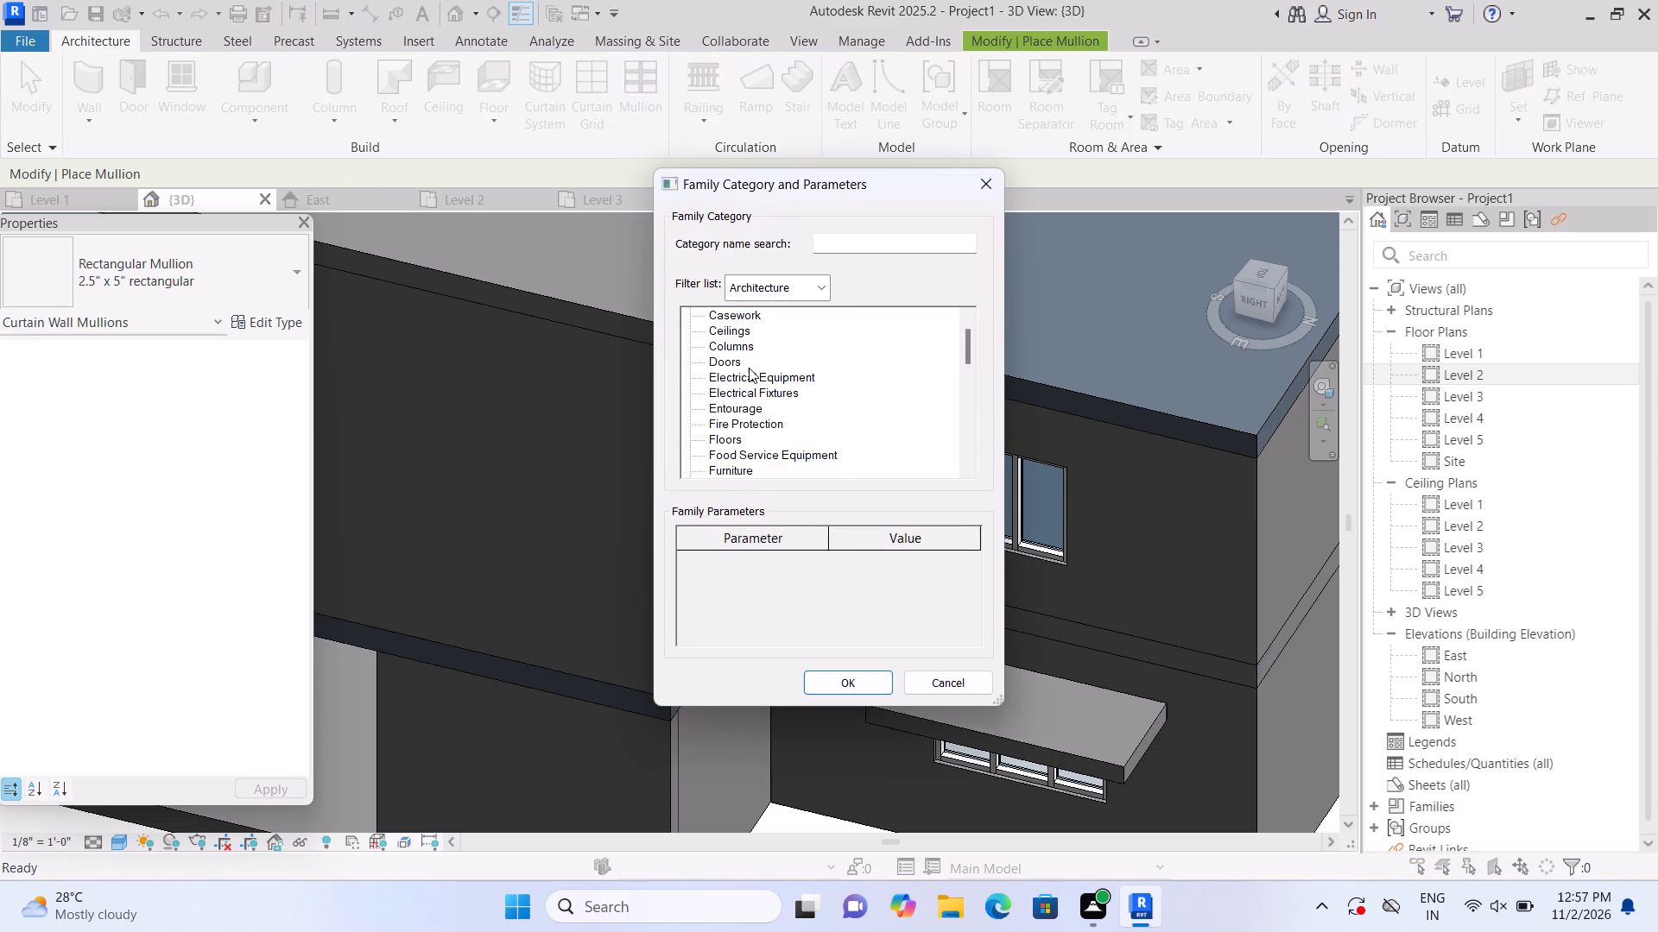
scroll(746, 454, "down", 4)
left_click(757, 442)
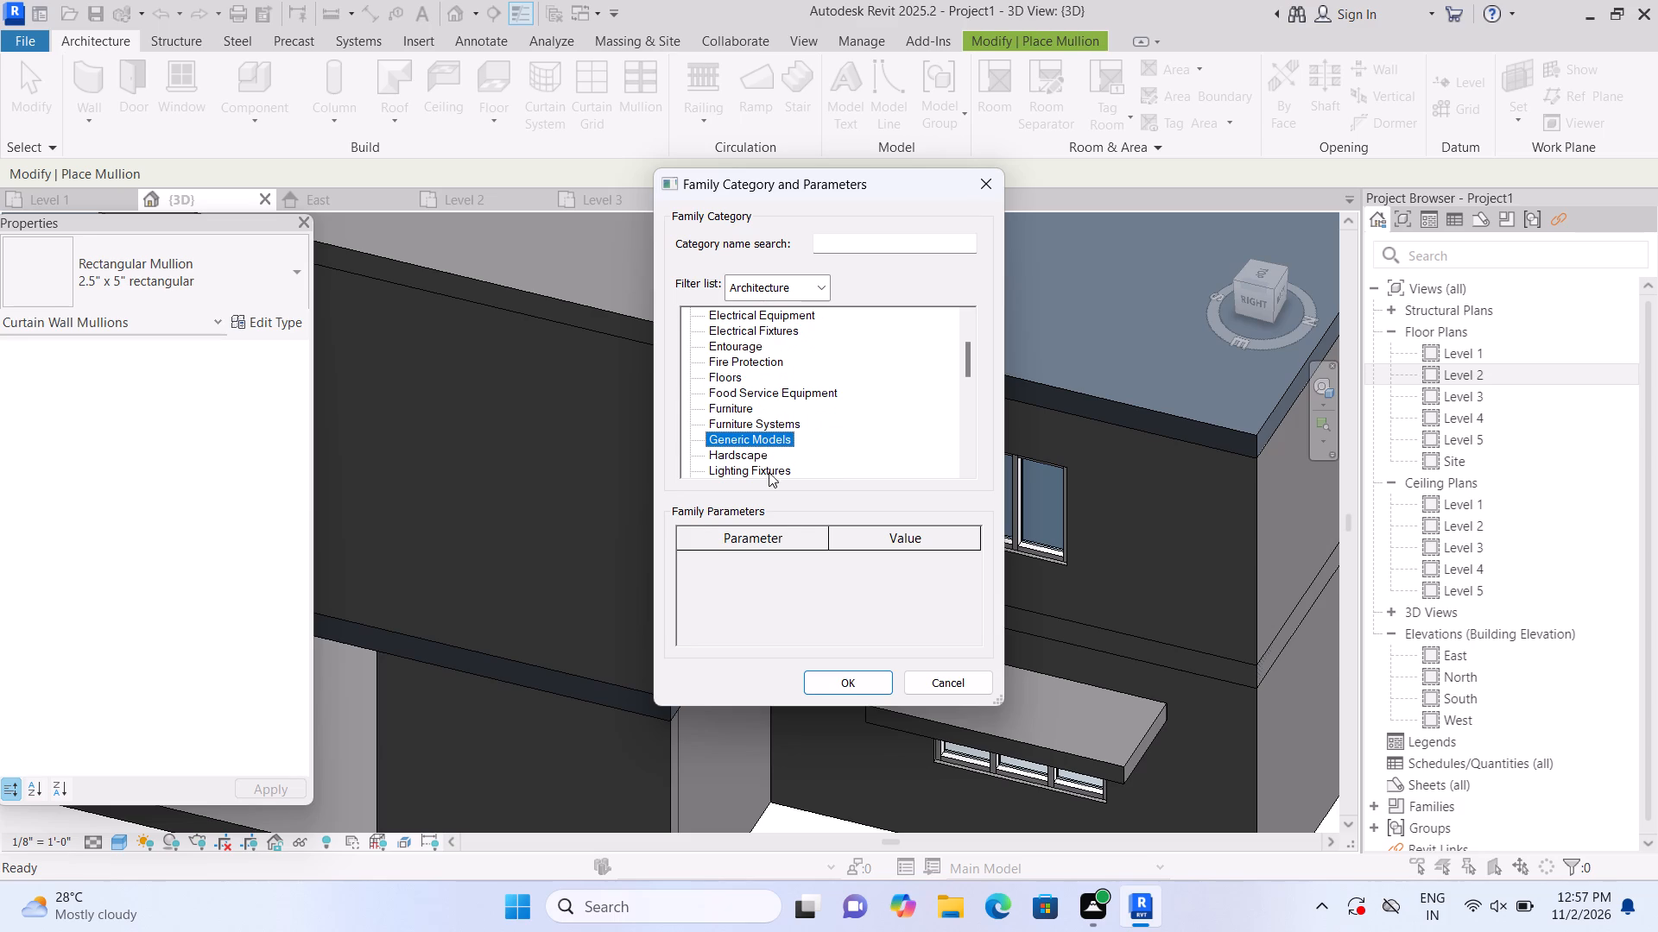
left_click(852, 684)
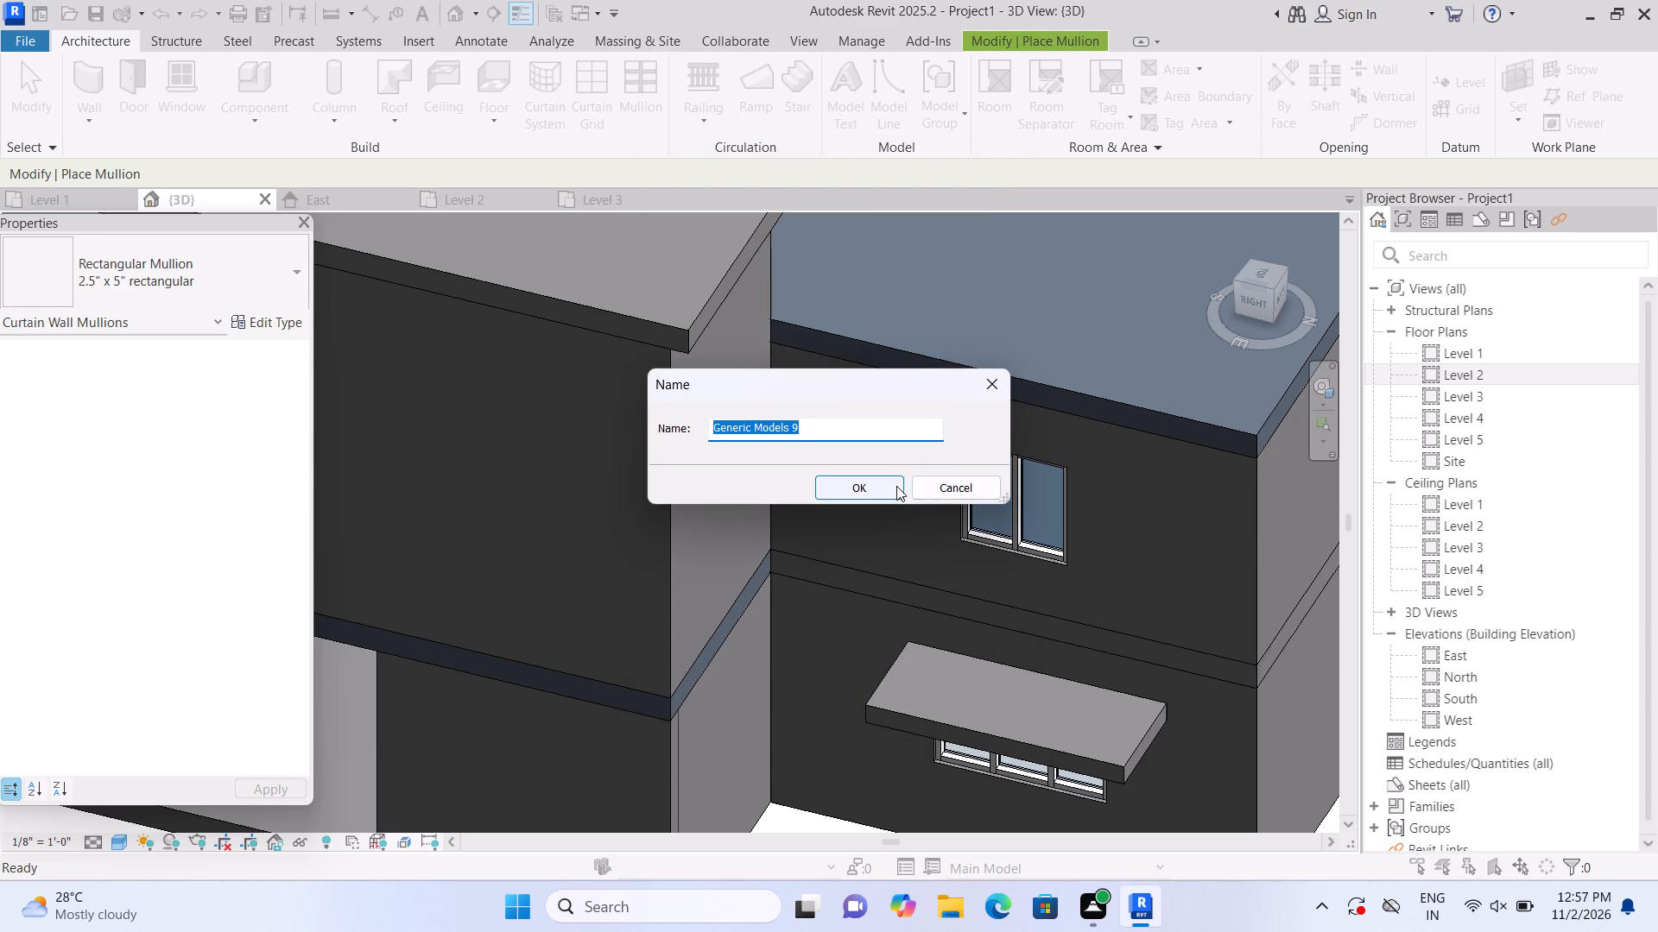
left_click(893, 484)
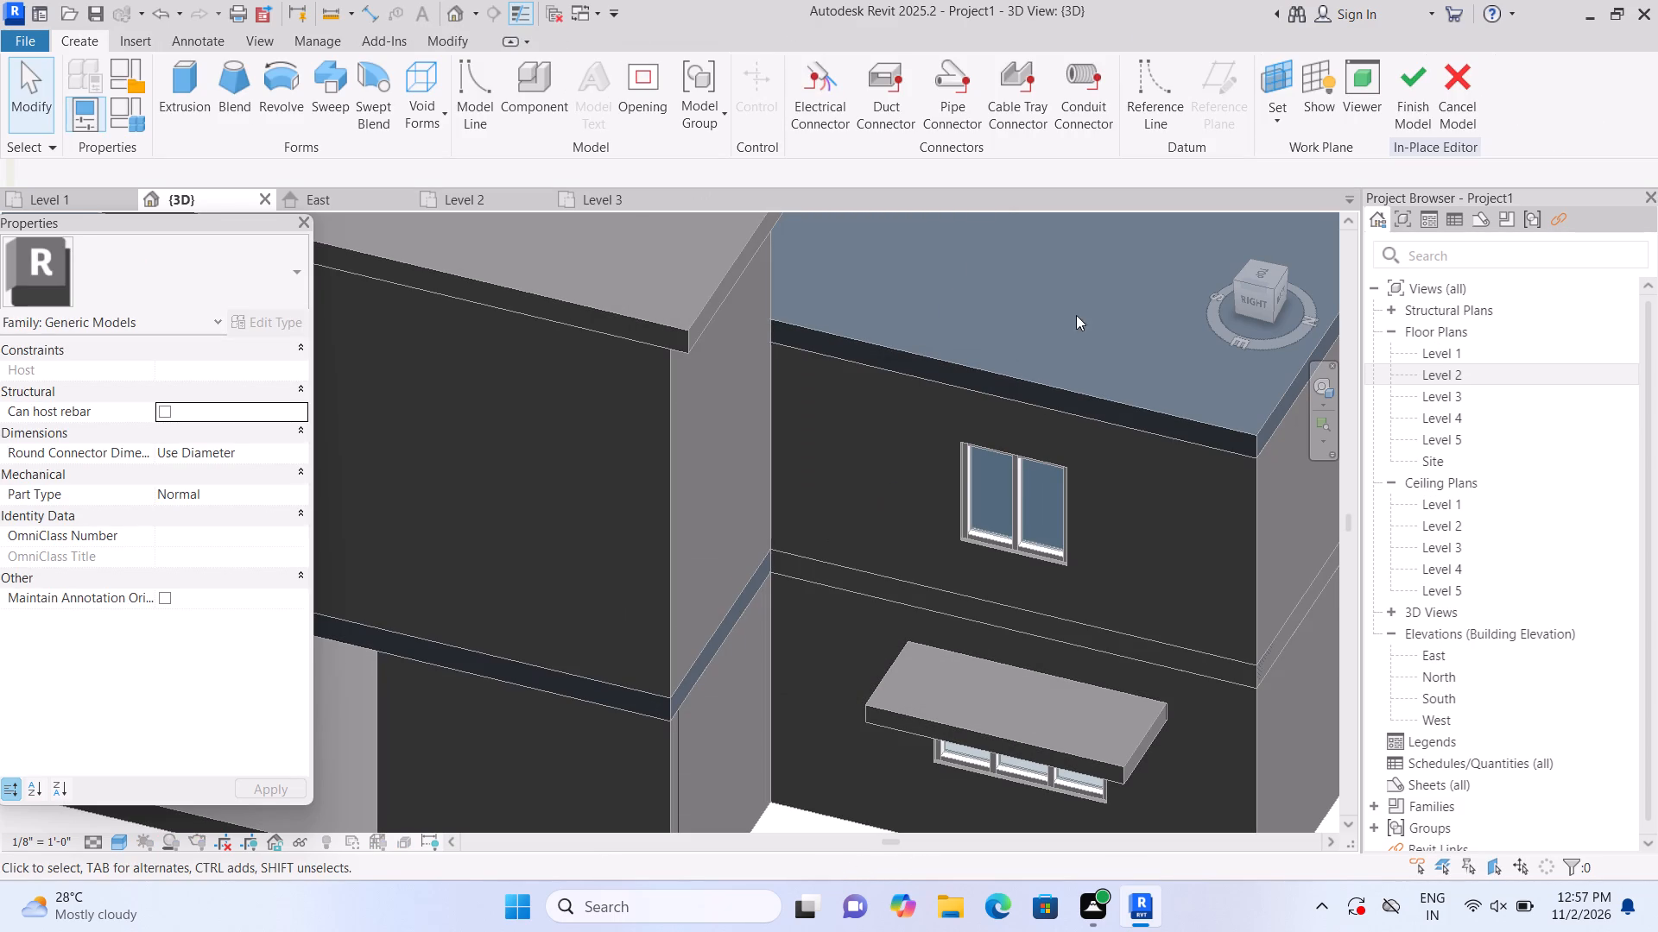
Create an extrusion from a rectangle about 5'-6" long, sketched on a work plane picked at the top of the east window.
left_click(174, 72)
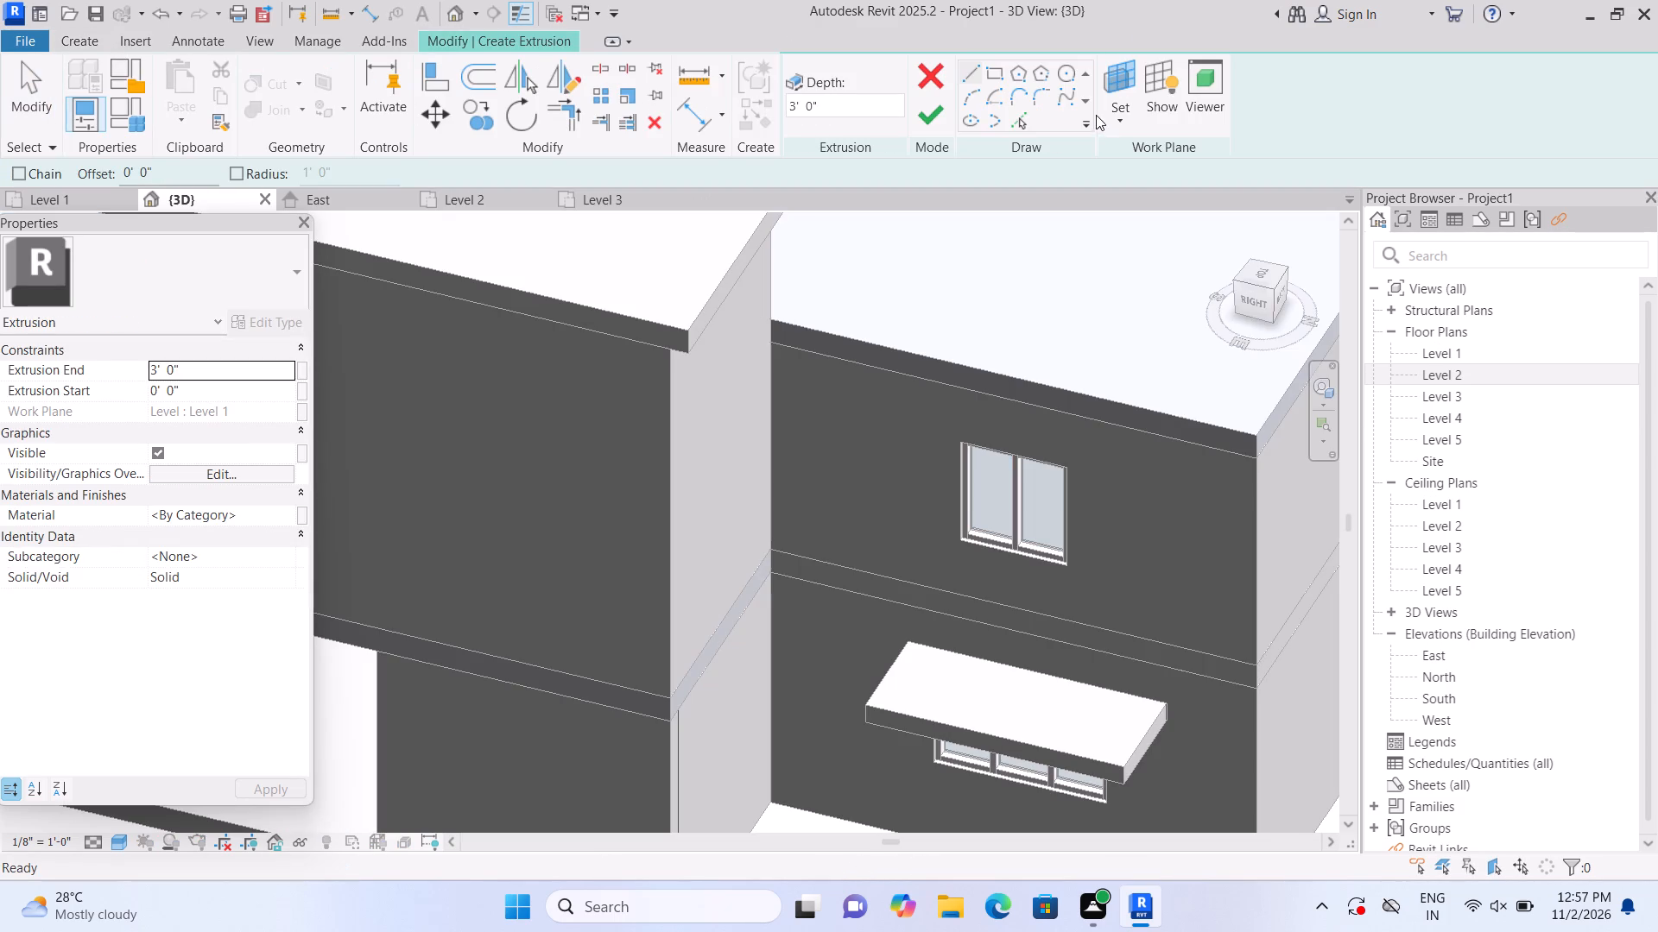
left_click(1120, 119)
left_click(1137, 188)
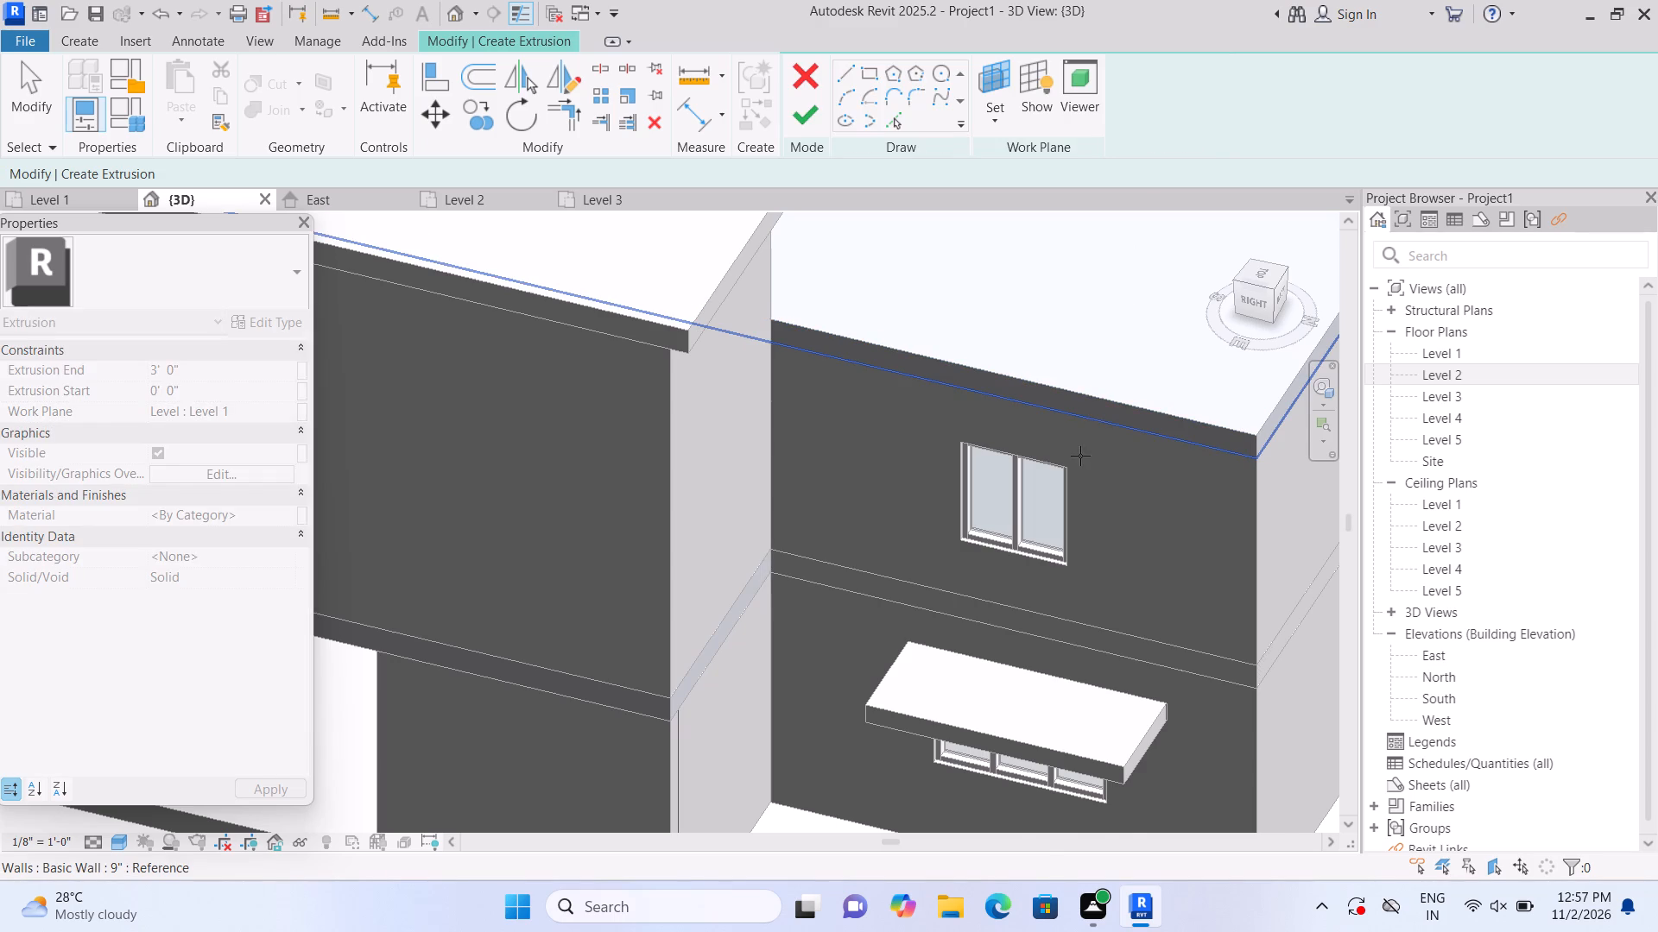
scroll(1075, 457, "up", 1)
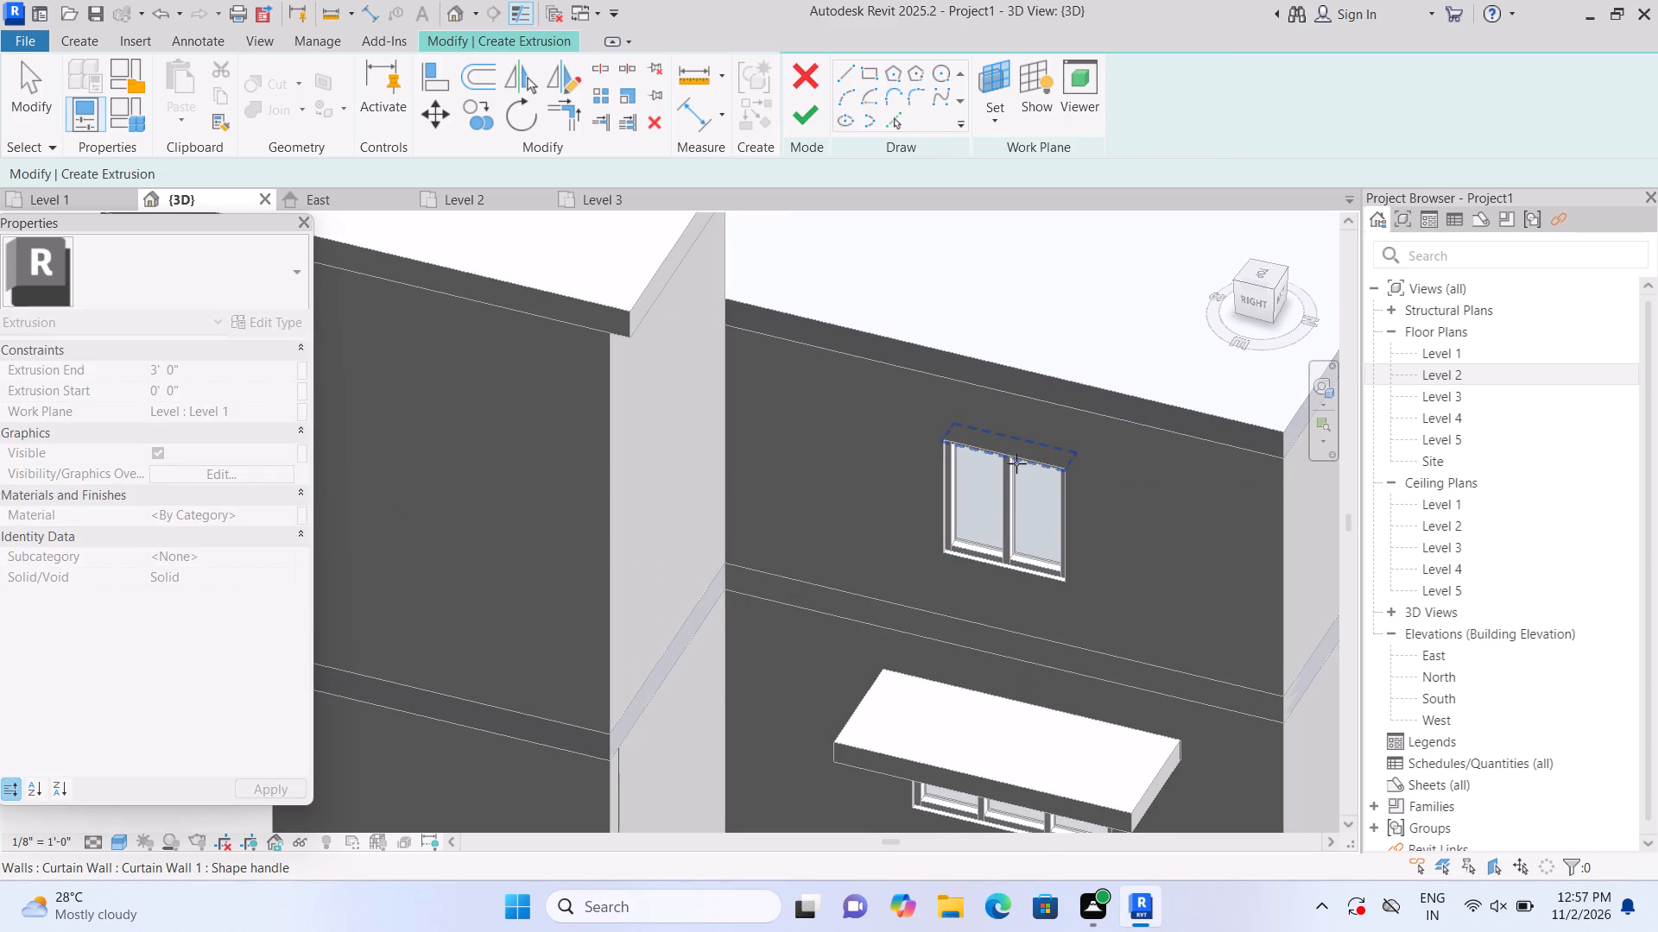
left_click(1016, 463)
left_click(990, 71)
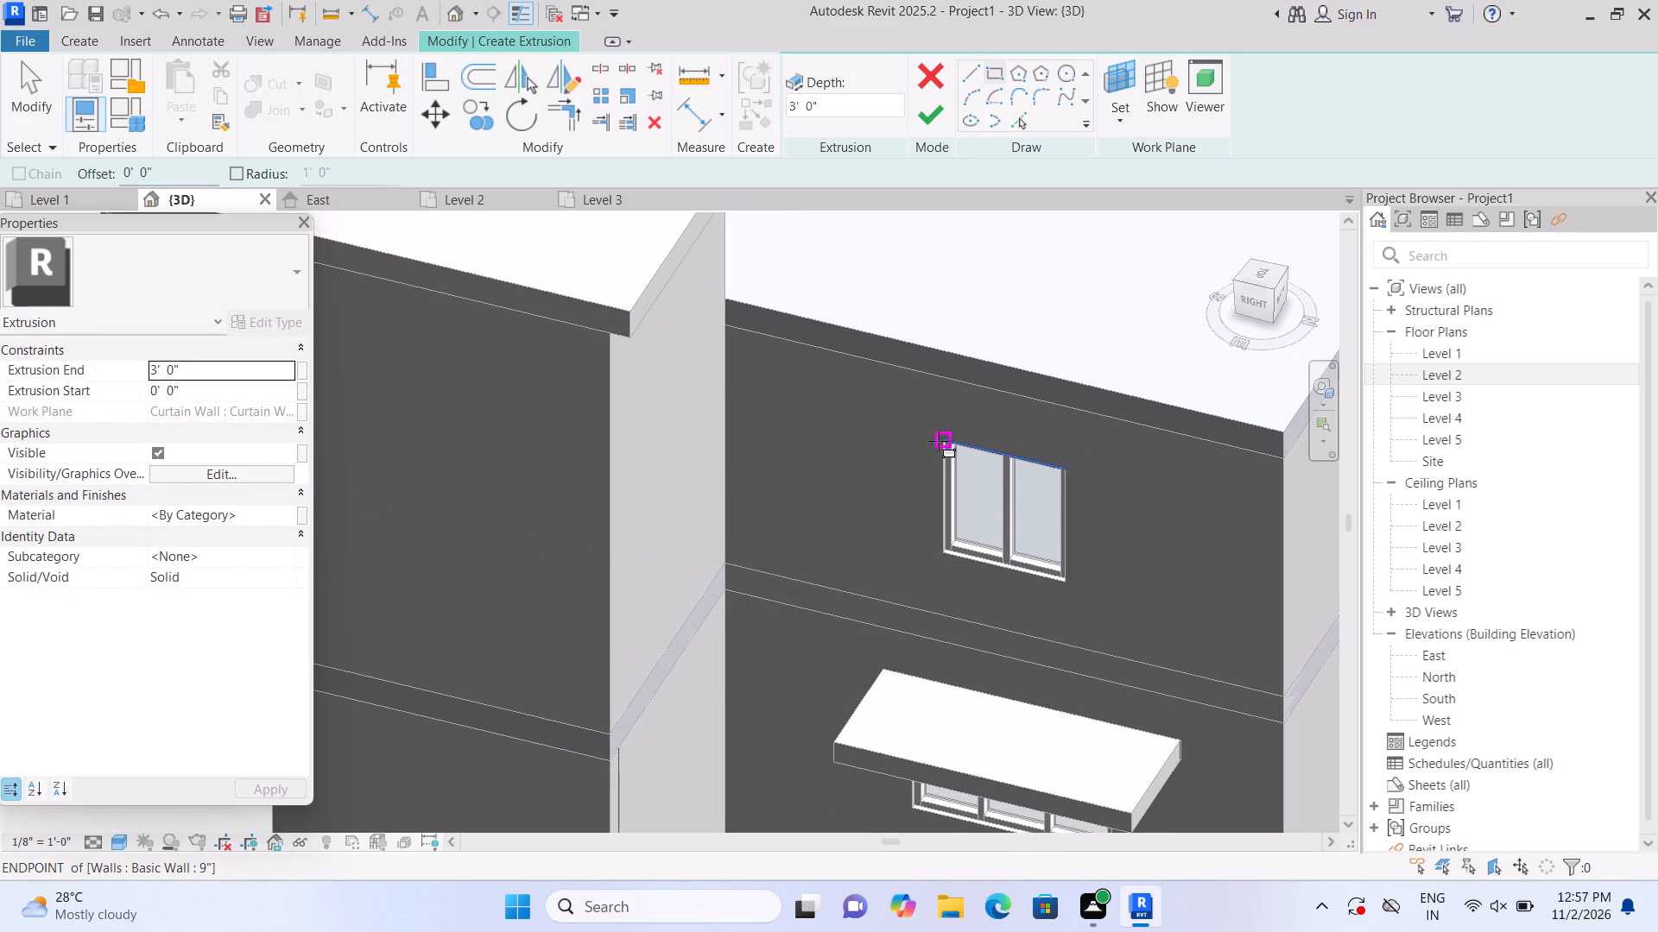
left_click(922, 437)
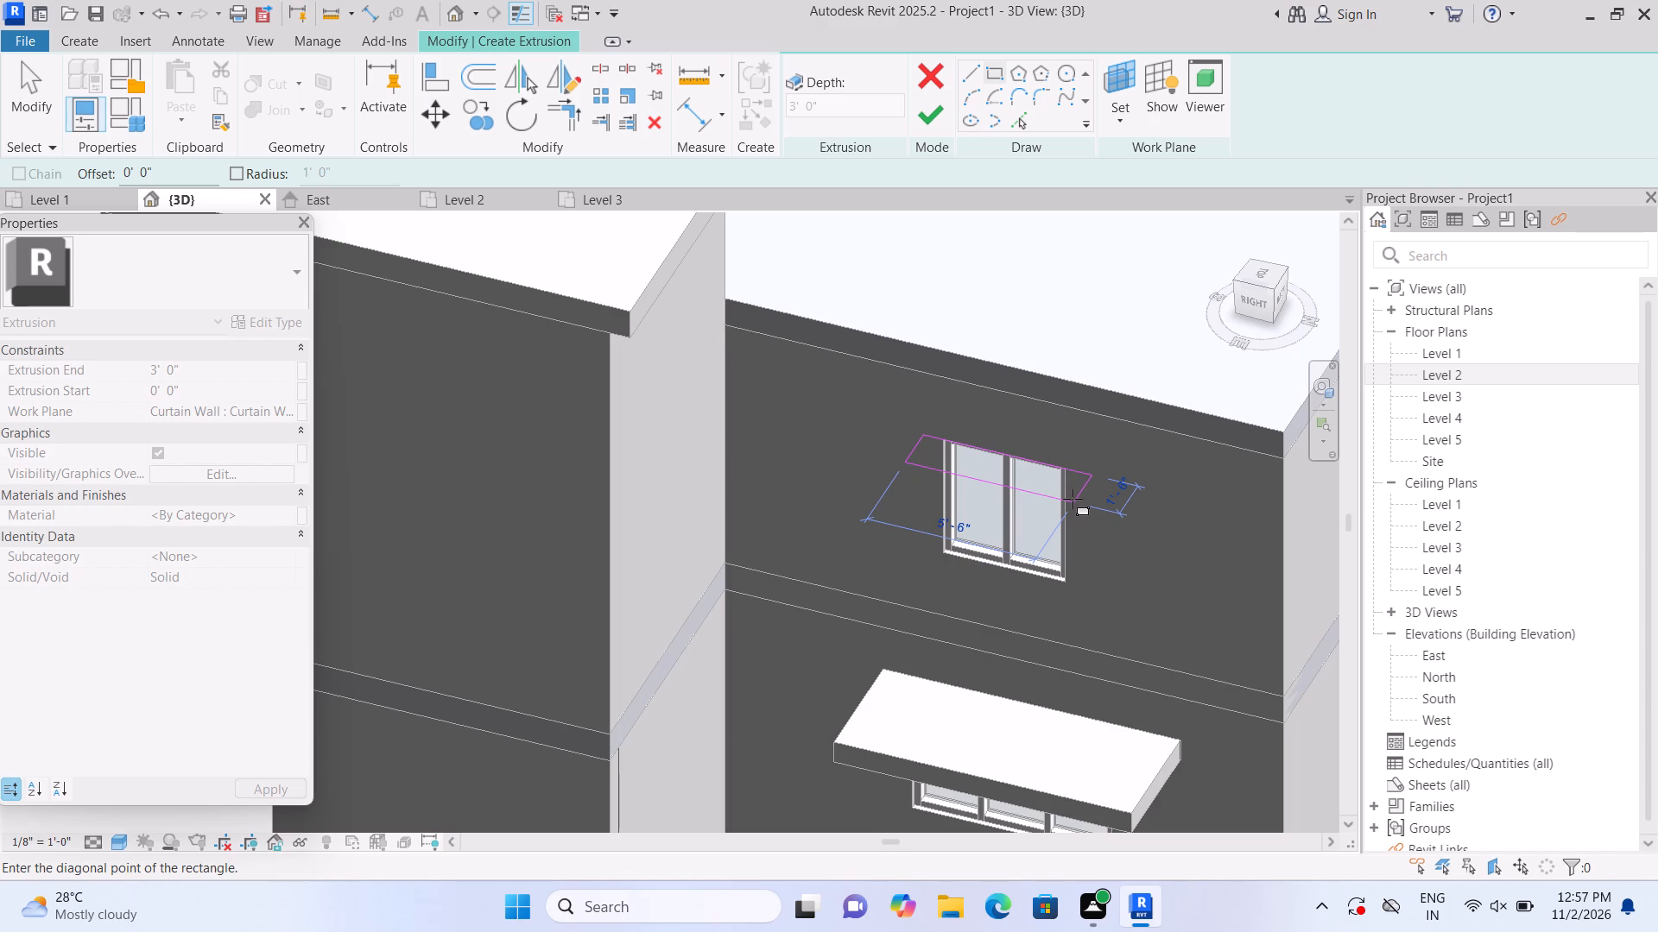
left_click(1073, 499)
left_click(923, 133)
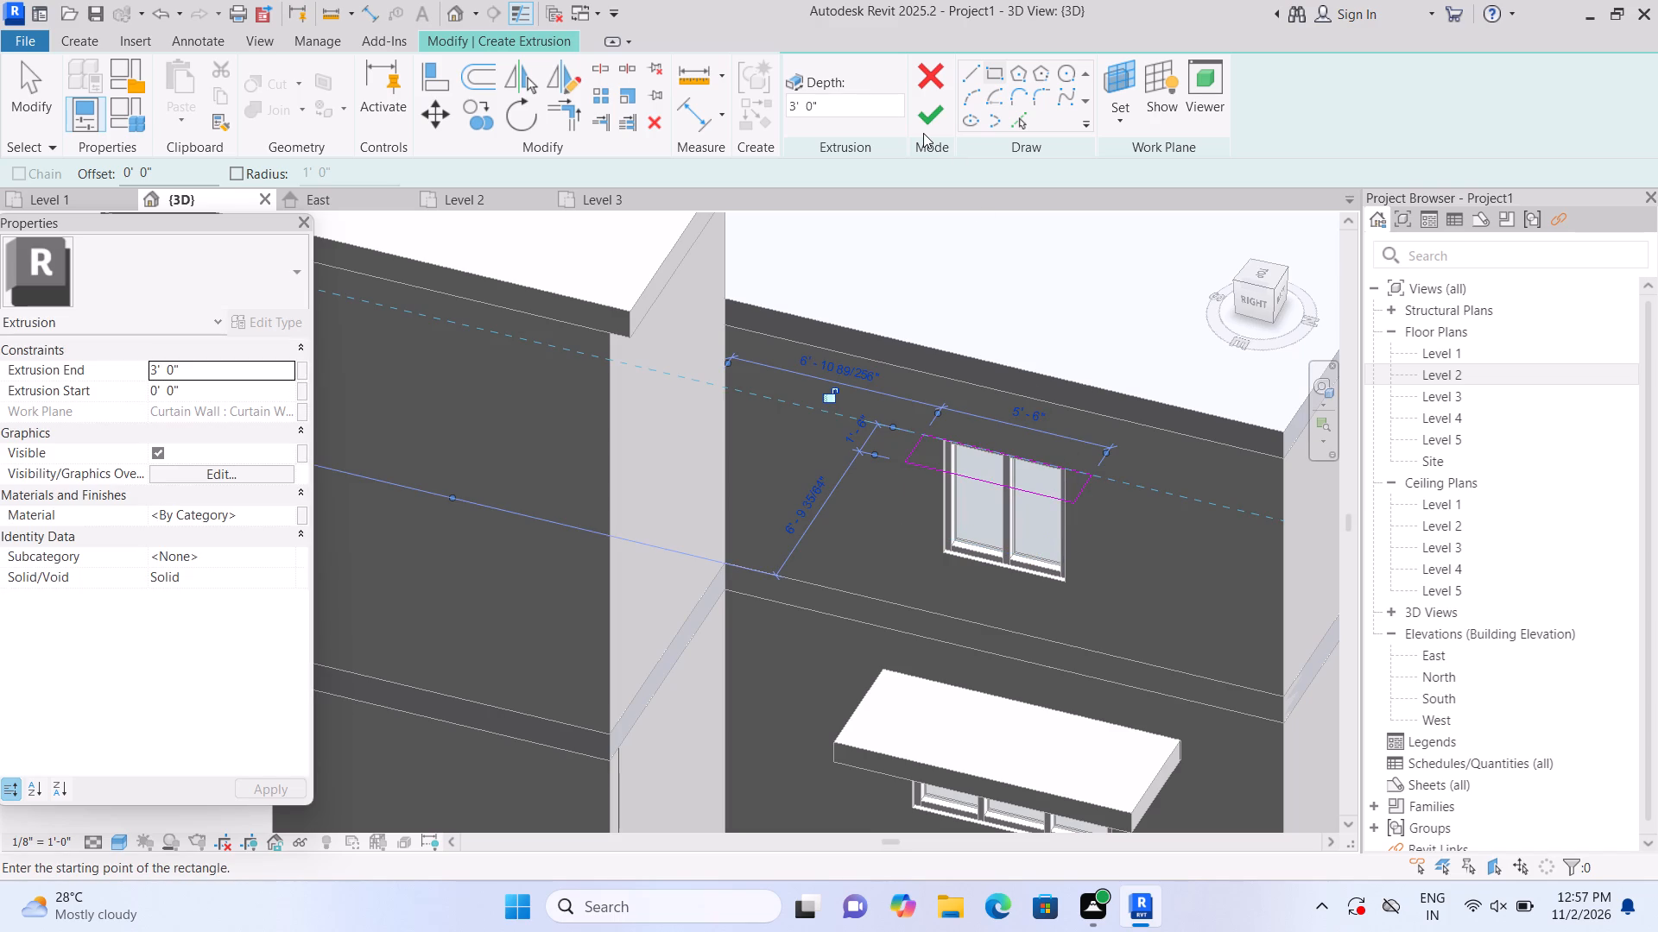
left_click(926, 117)
Set the extrusion end of the slab above the east window to 9".
left_click(237, 370)
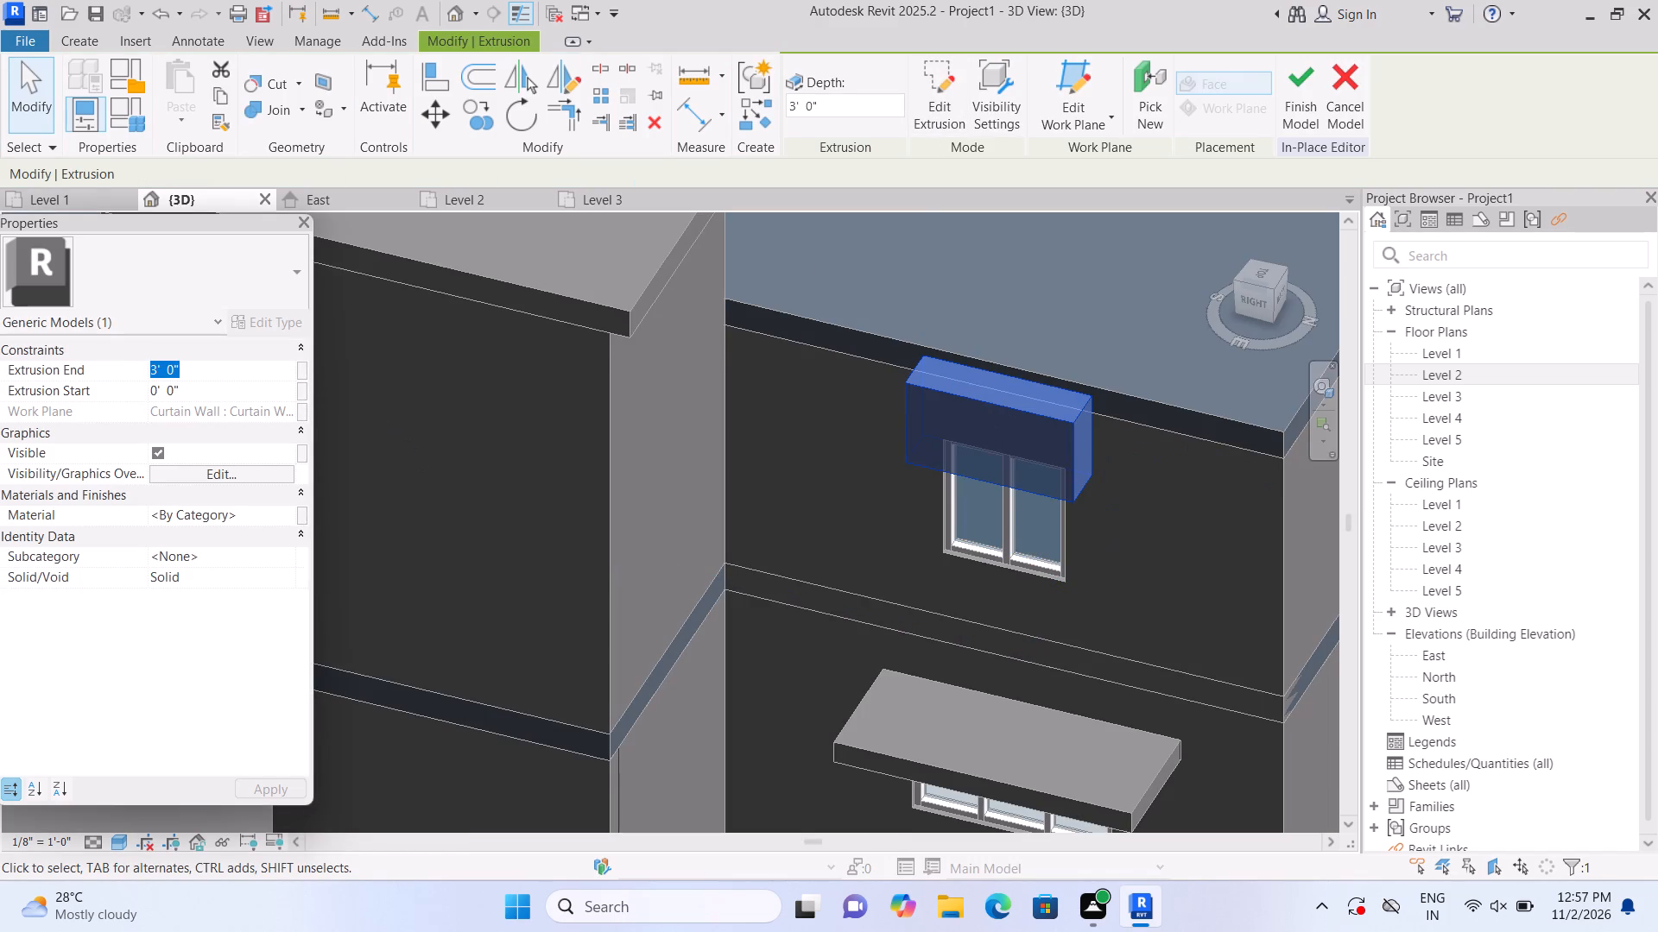
key("BackSpace")
key("9")
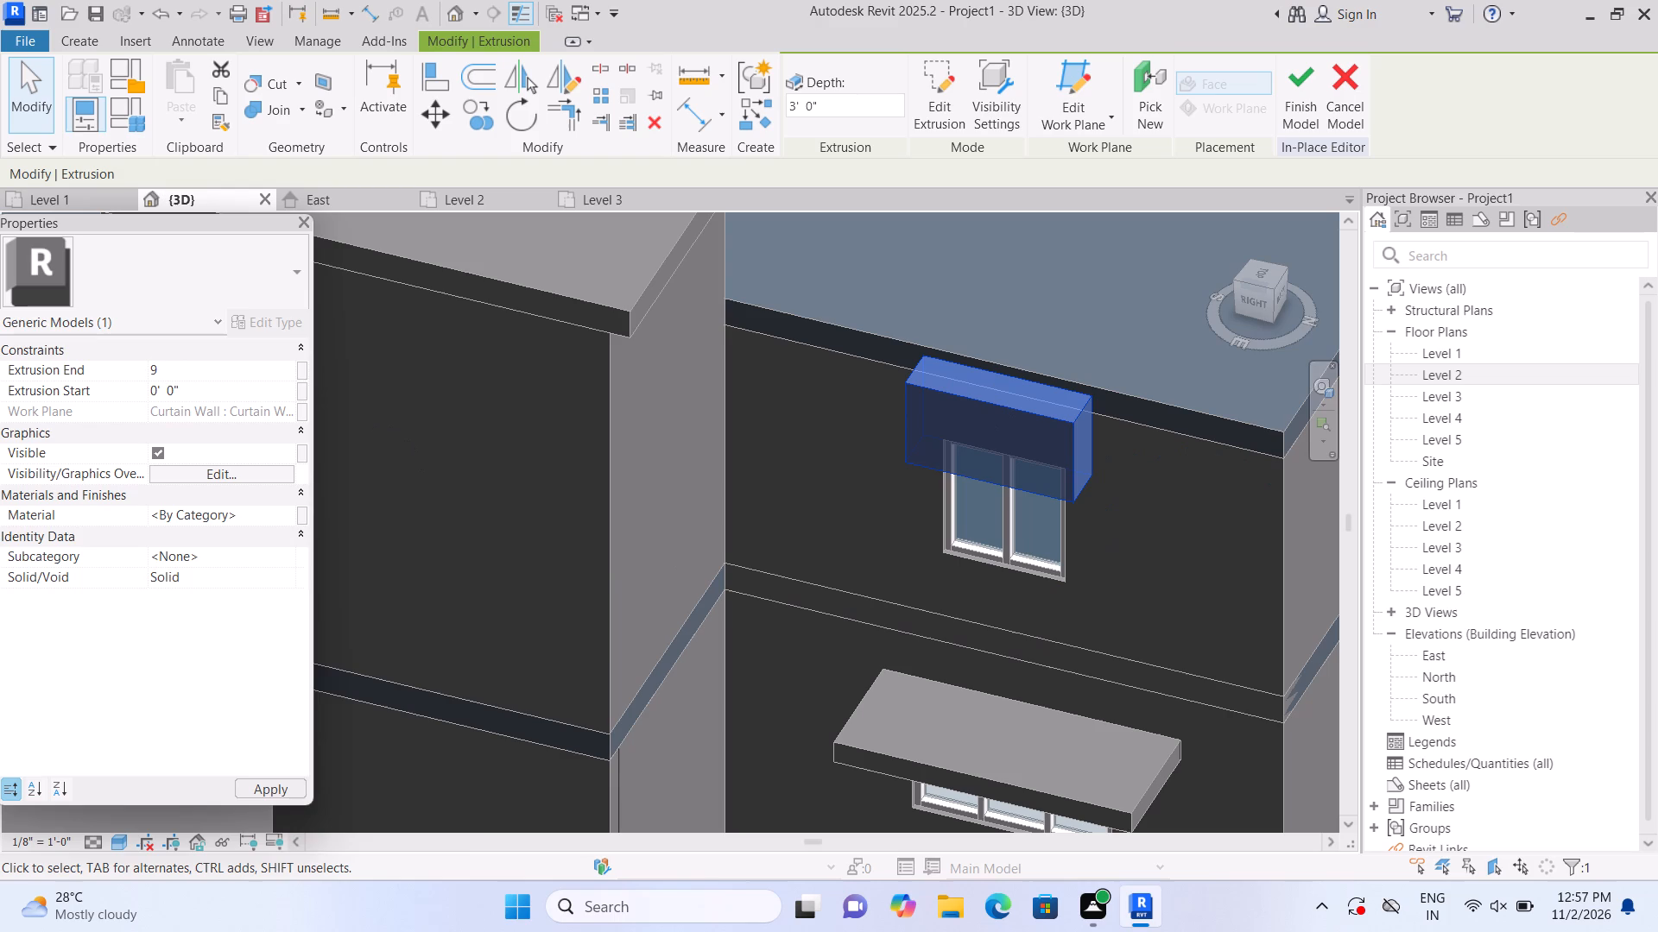
key("shift+quotedbl")
key("Return")
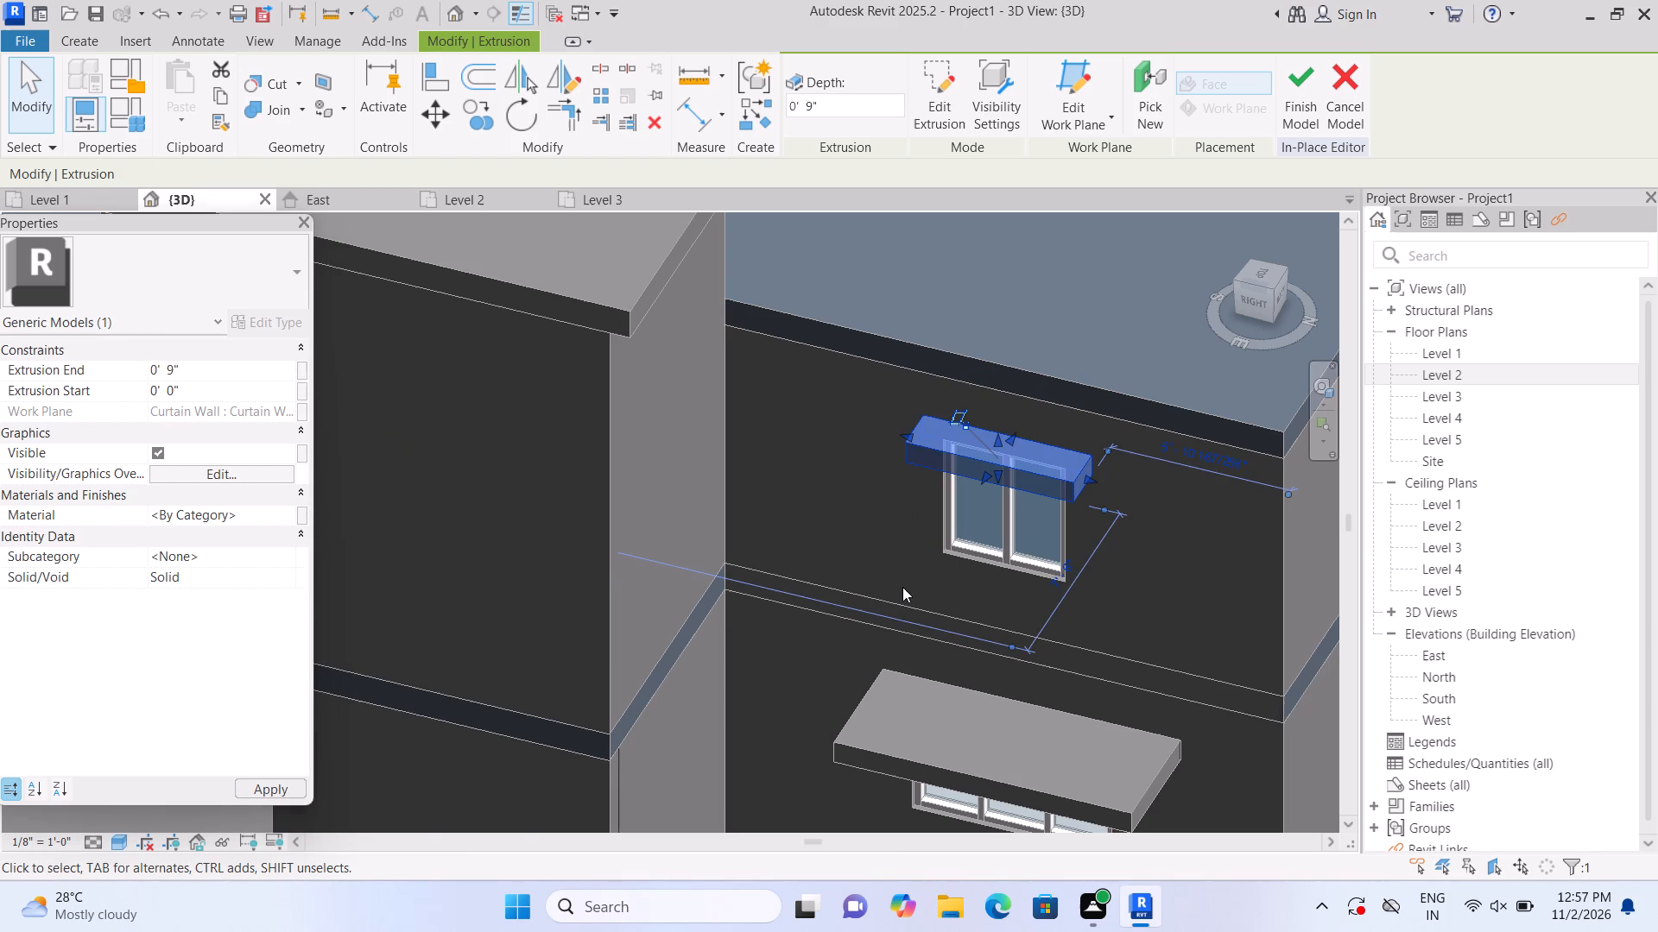
key("Escape")
scroll(899, 587, "down", 3)
scroll(916, 582, "up", 2)
scroll(956, 479, "up", 2)
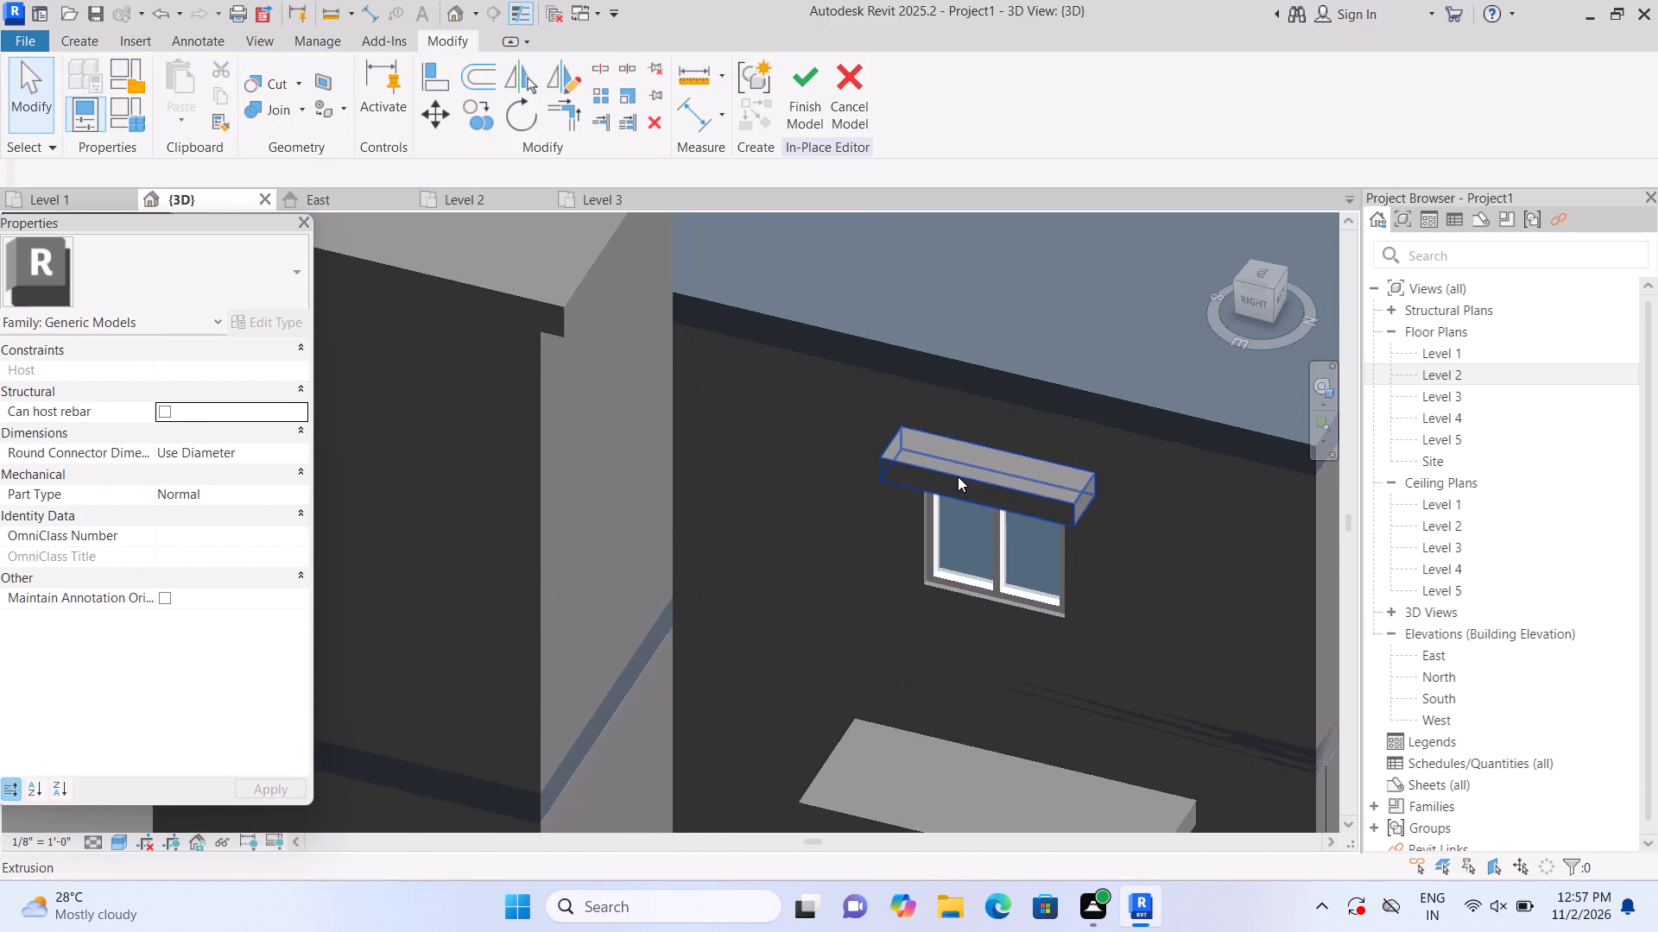
Set the extrusion end of the slab above the east window to 8".
left_click(959, 476)
scroll(959, 476, "up", 2)
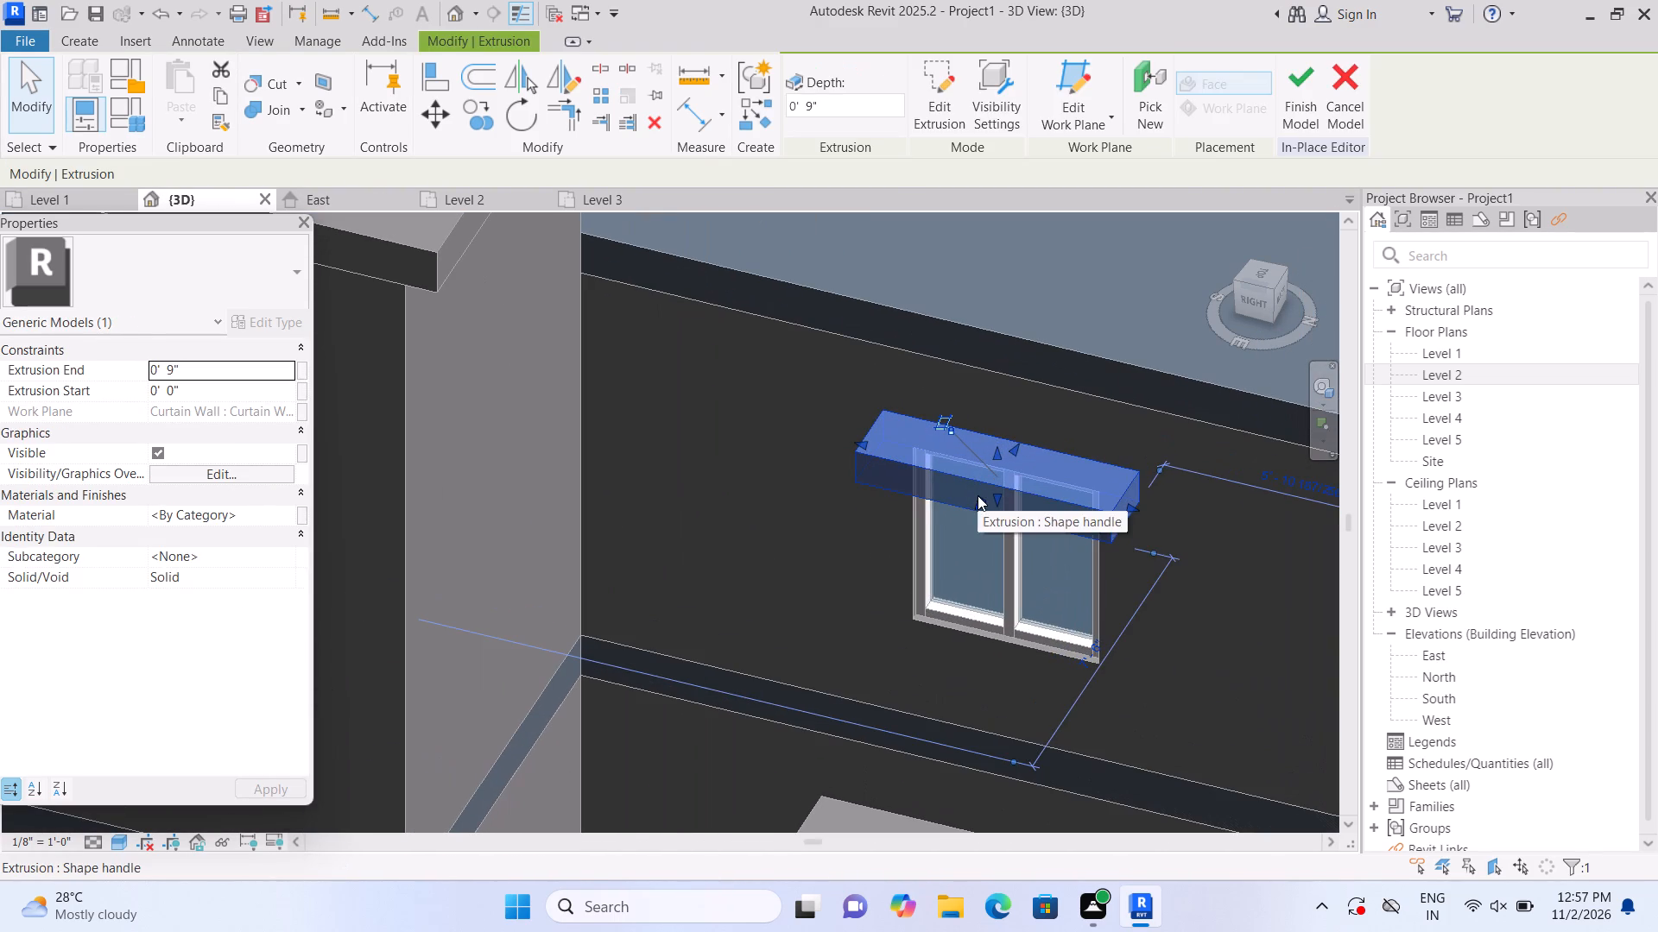
left_click(978, 497)
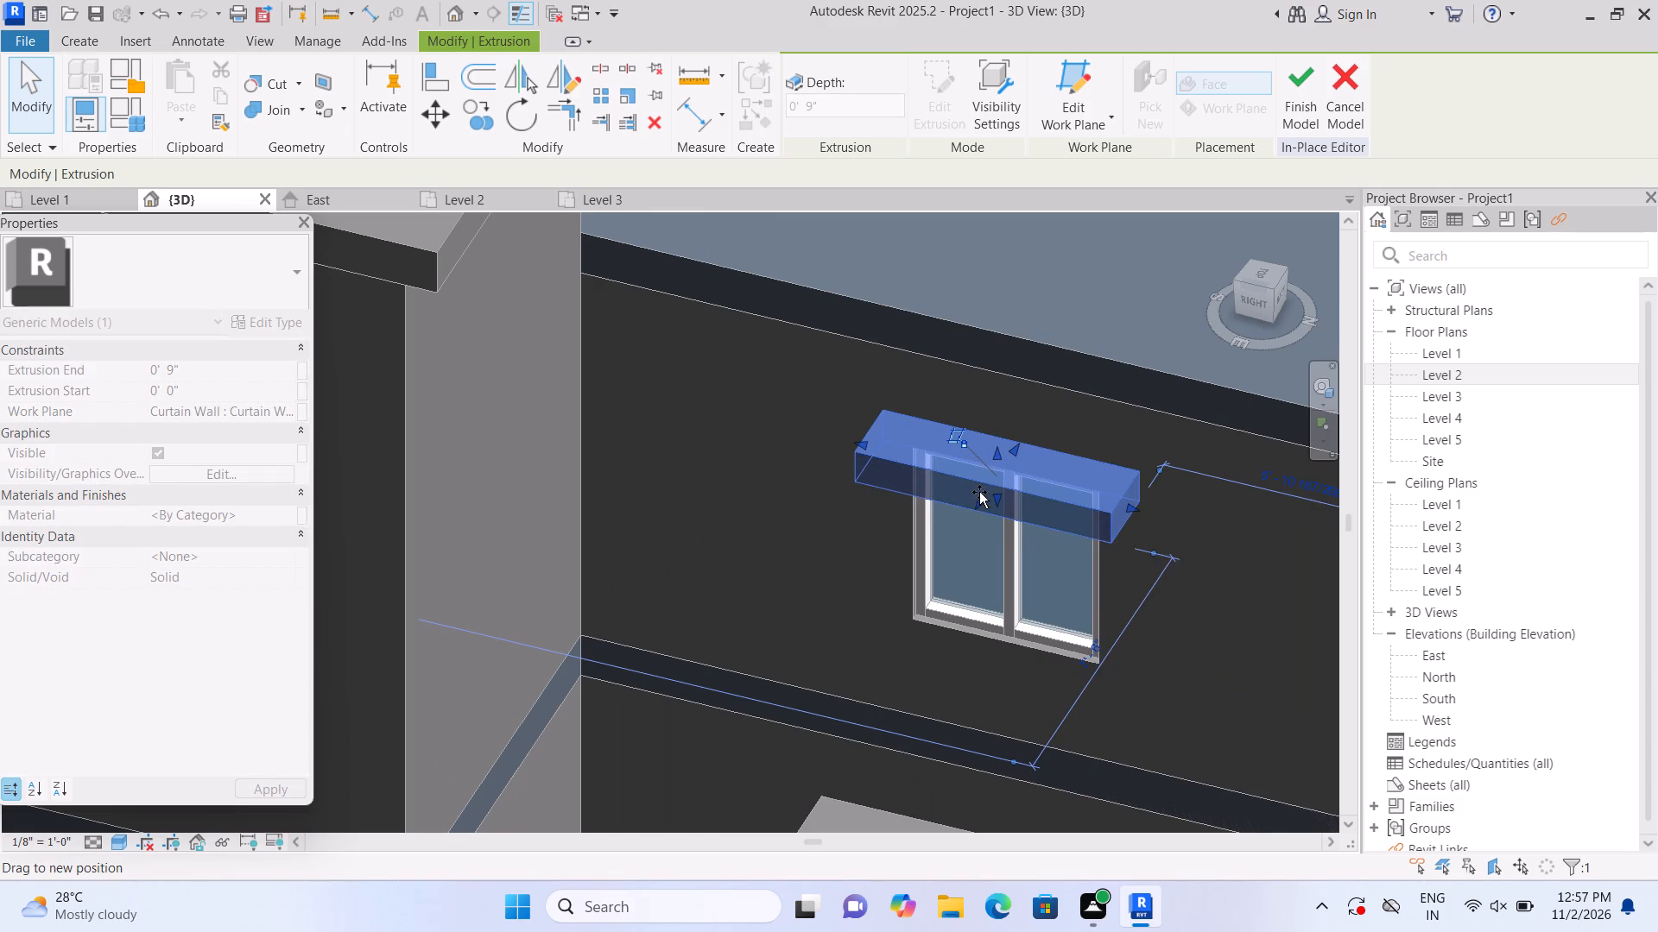
scroll(973, 504, "down", 4)
scroll(1089, 570, "up", 1)
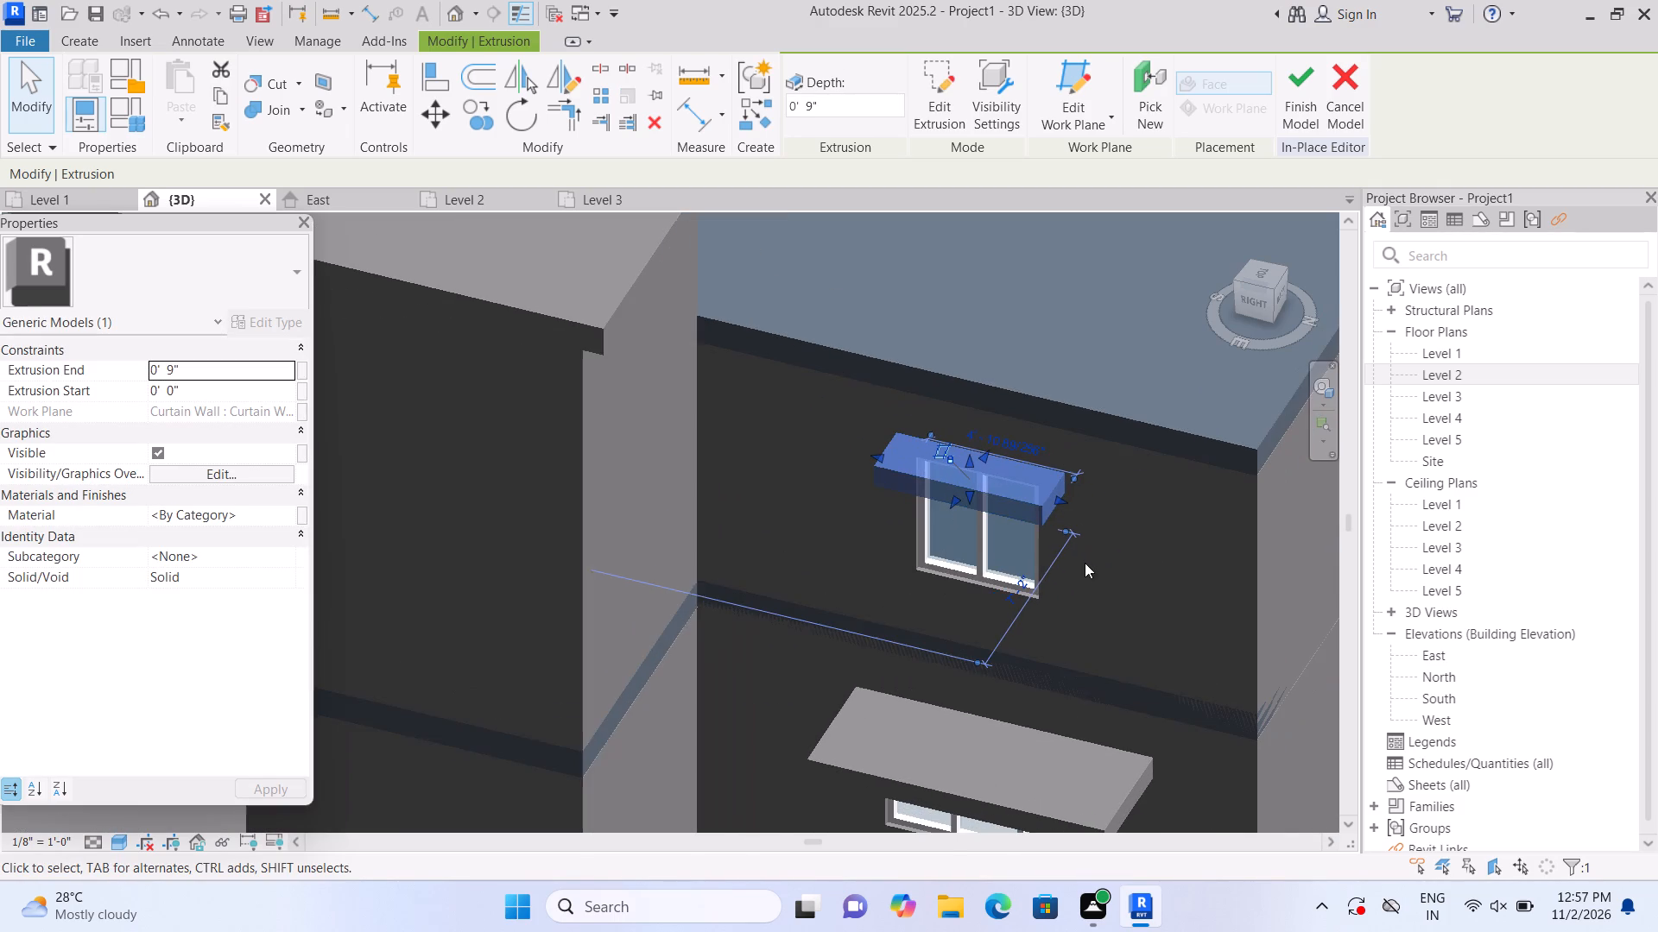
left_click(222, 368)
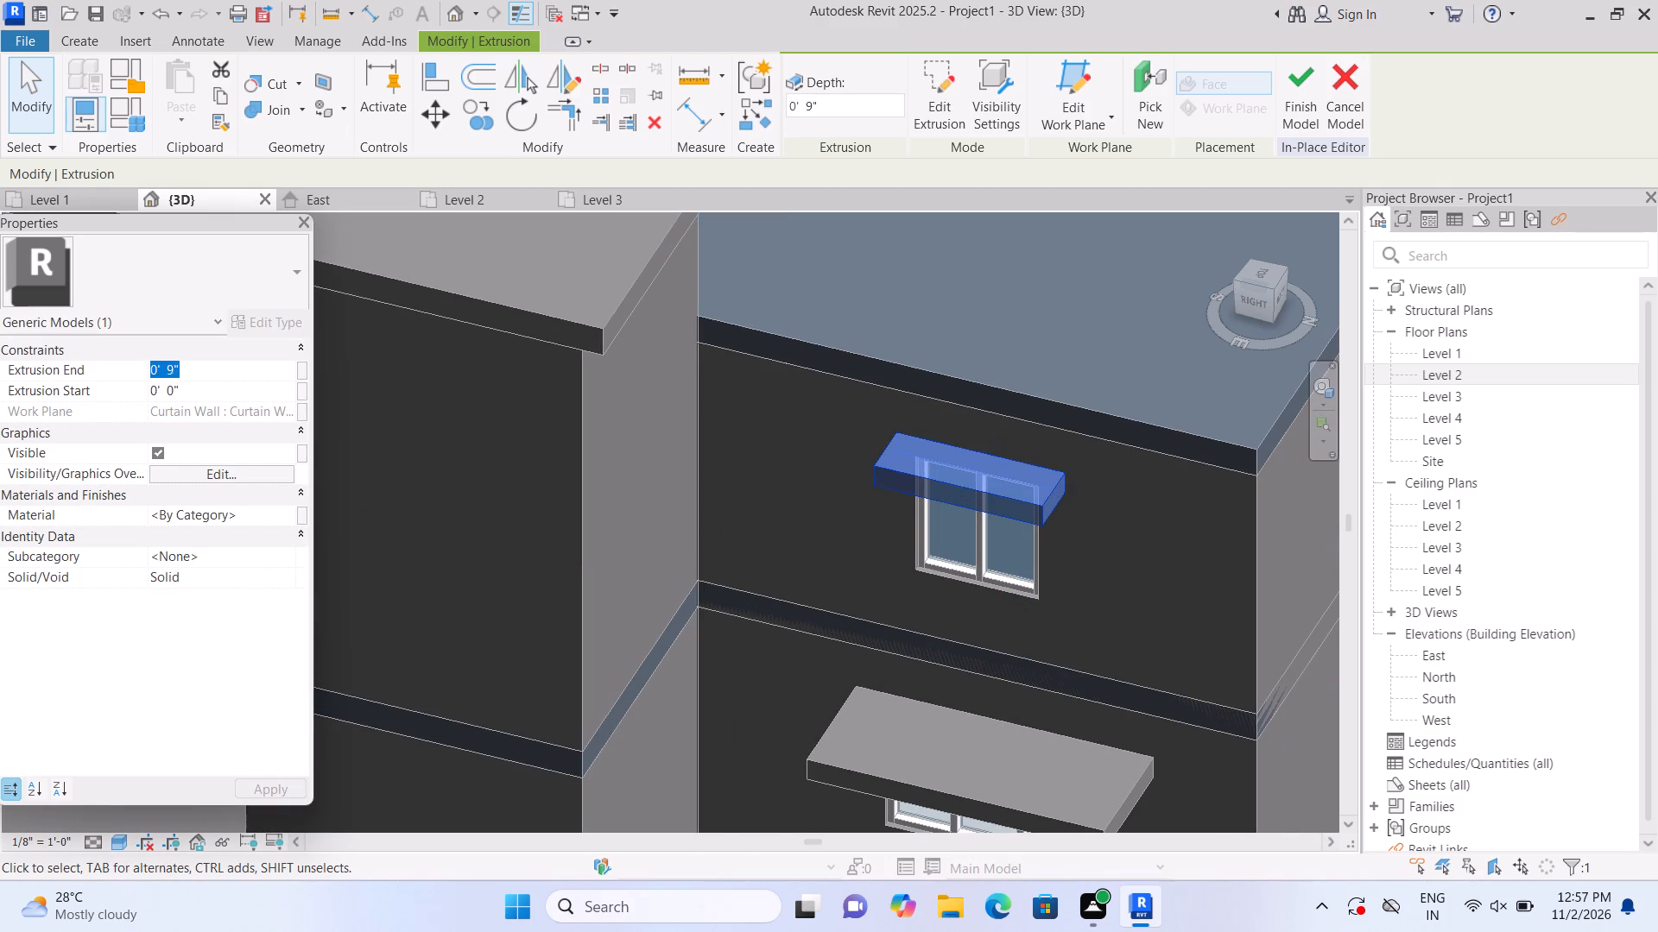
key("BackSpace")
type("8\"")
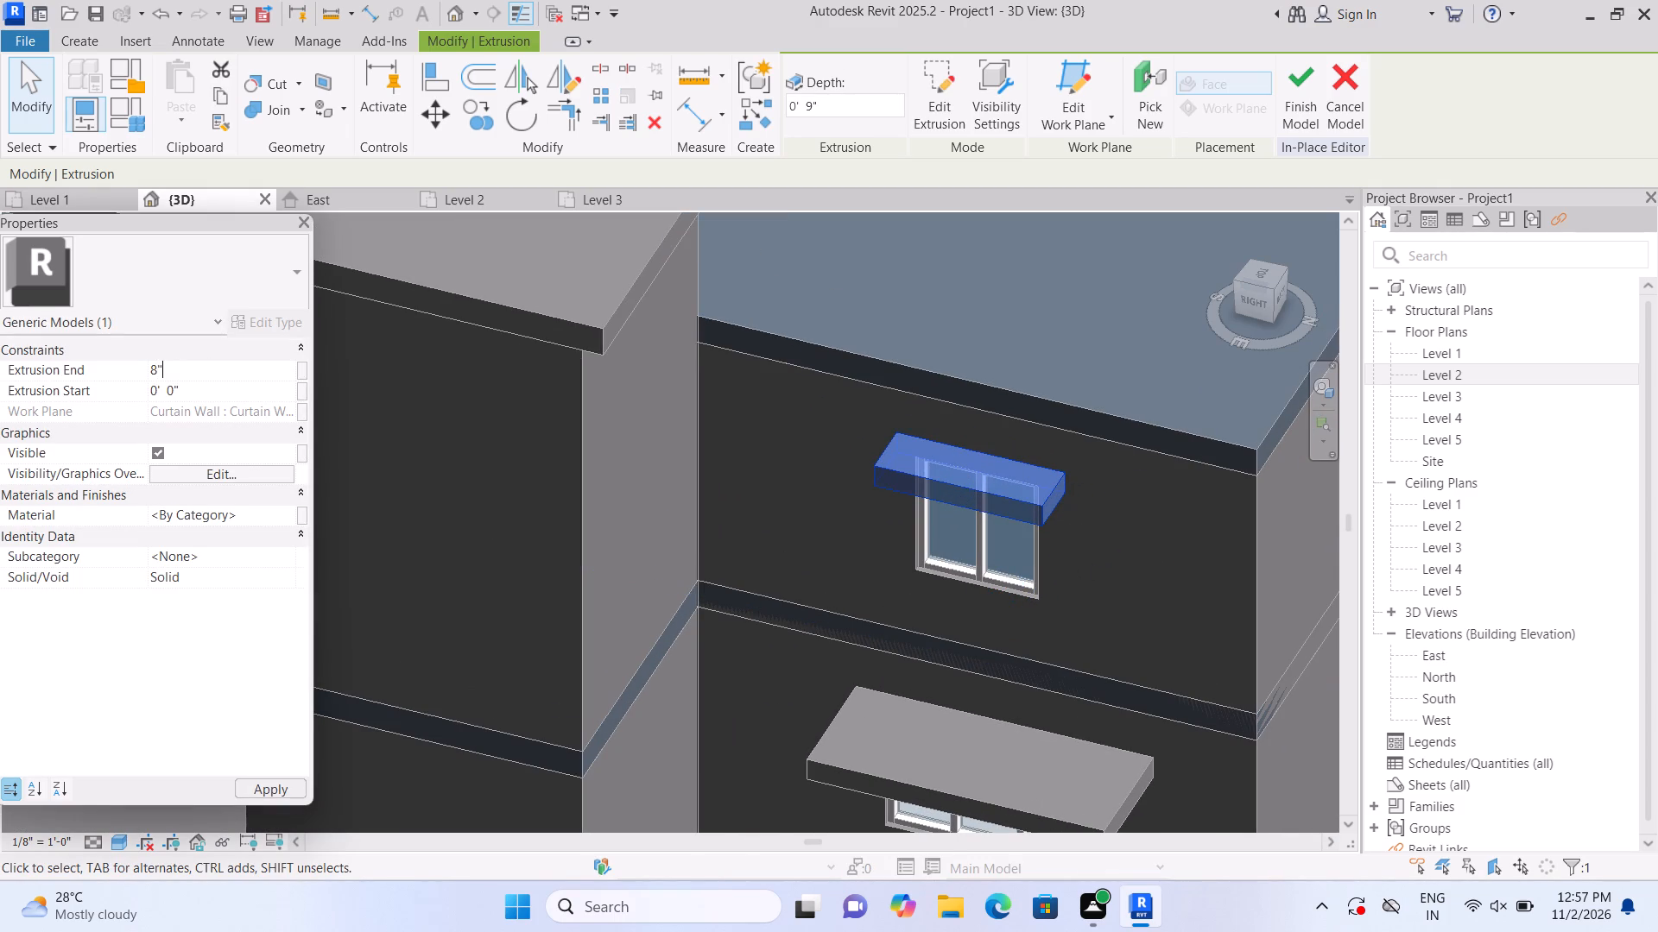
key("Return")
scroll(494, 541, "down", 2)
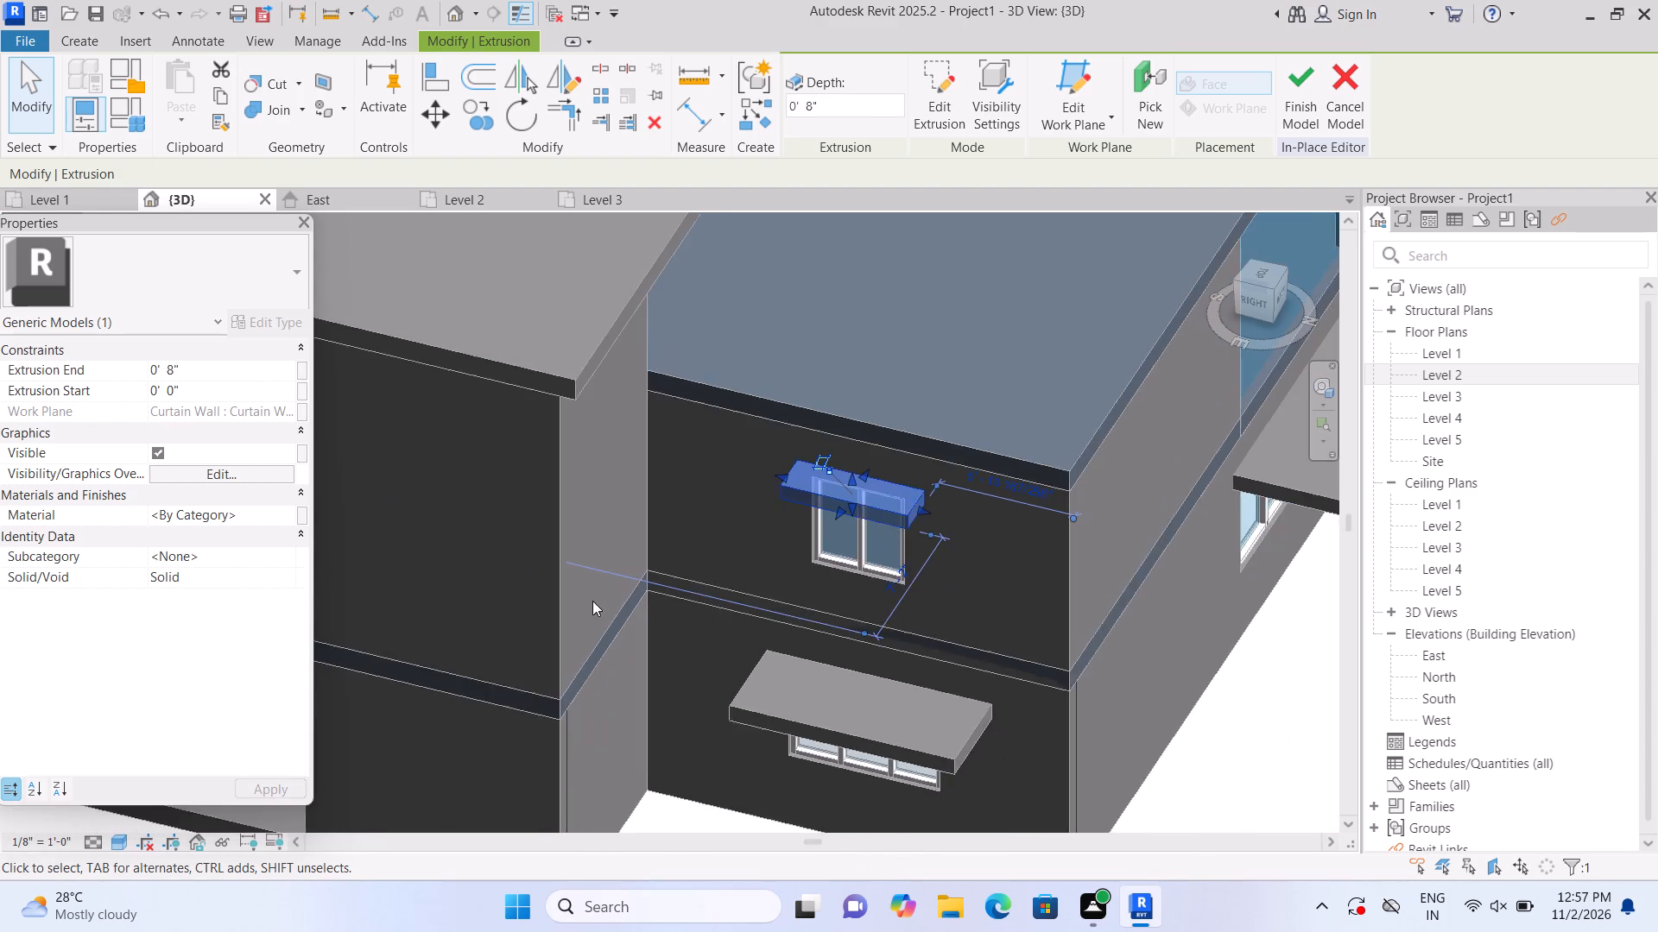
scroll(592, 601, "down", 1)
scroll(829, 562, "up", 1)
left_click(1296, 750)
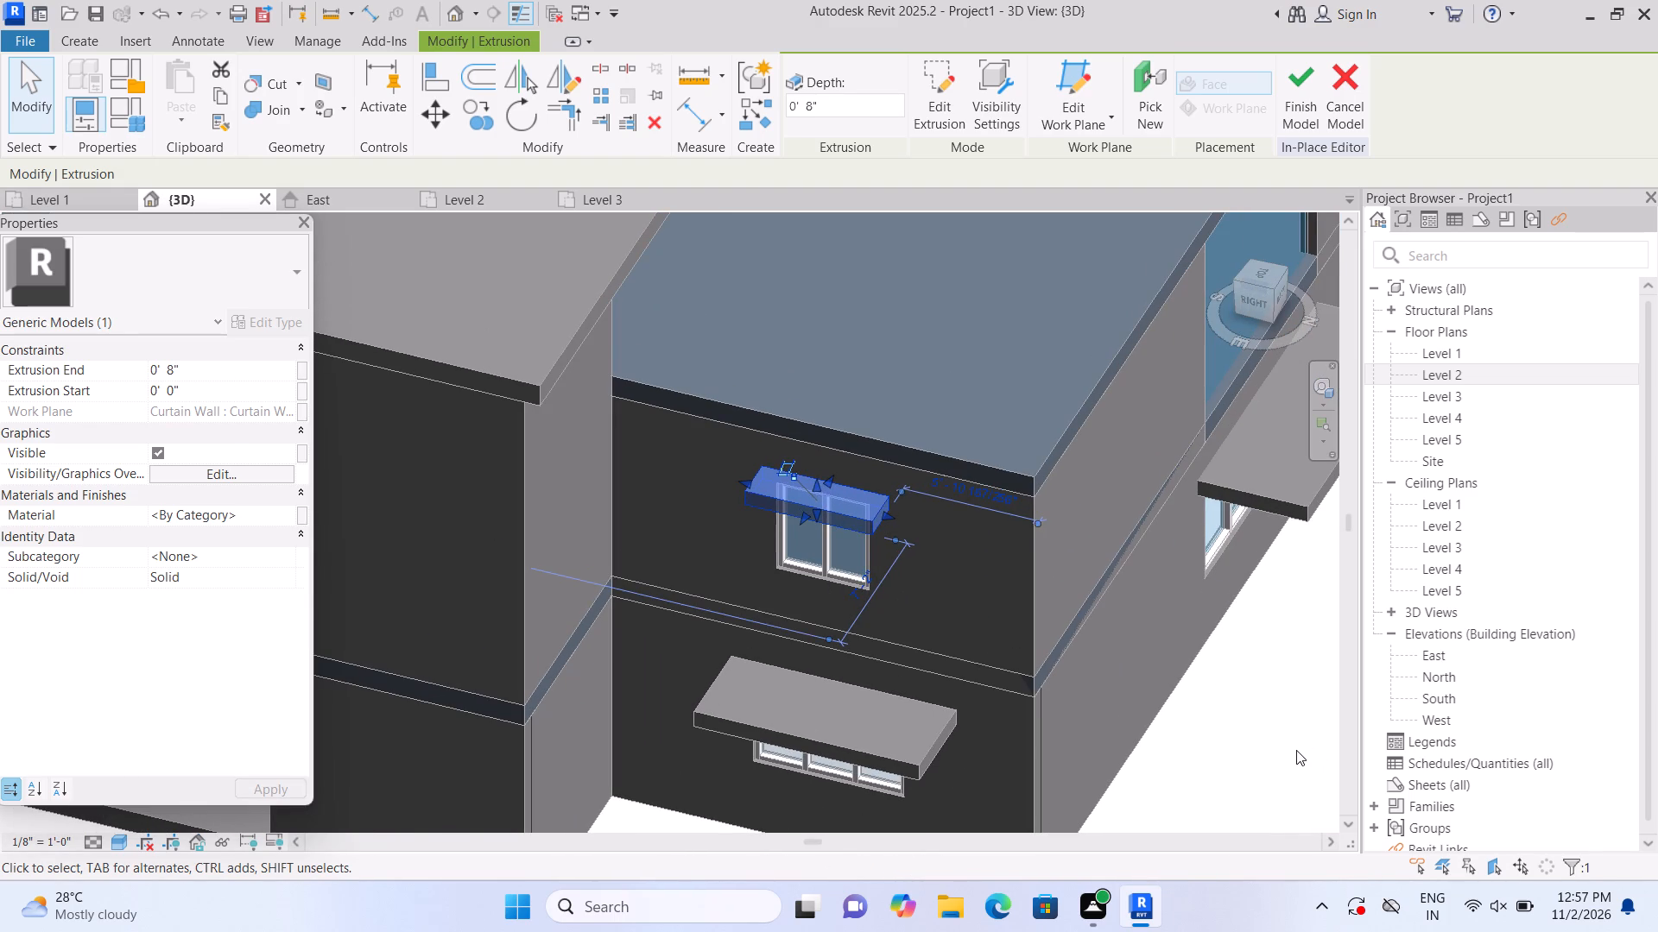
Finish the in-place model containing the slab above the east window.
scroll(1291, 750, "down", 2)
middle_click_drag(1263, 733, 1149, 745)
scroll(1137, 709, "down", 3)
middle_click_drag(1149, 703, 523, 584)
scroll(548, 501, "up", 1)
scroll(795, 422, "up", 3)
scroll(871, 514, "up", 1)
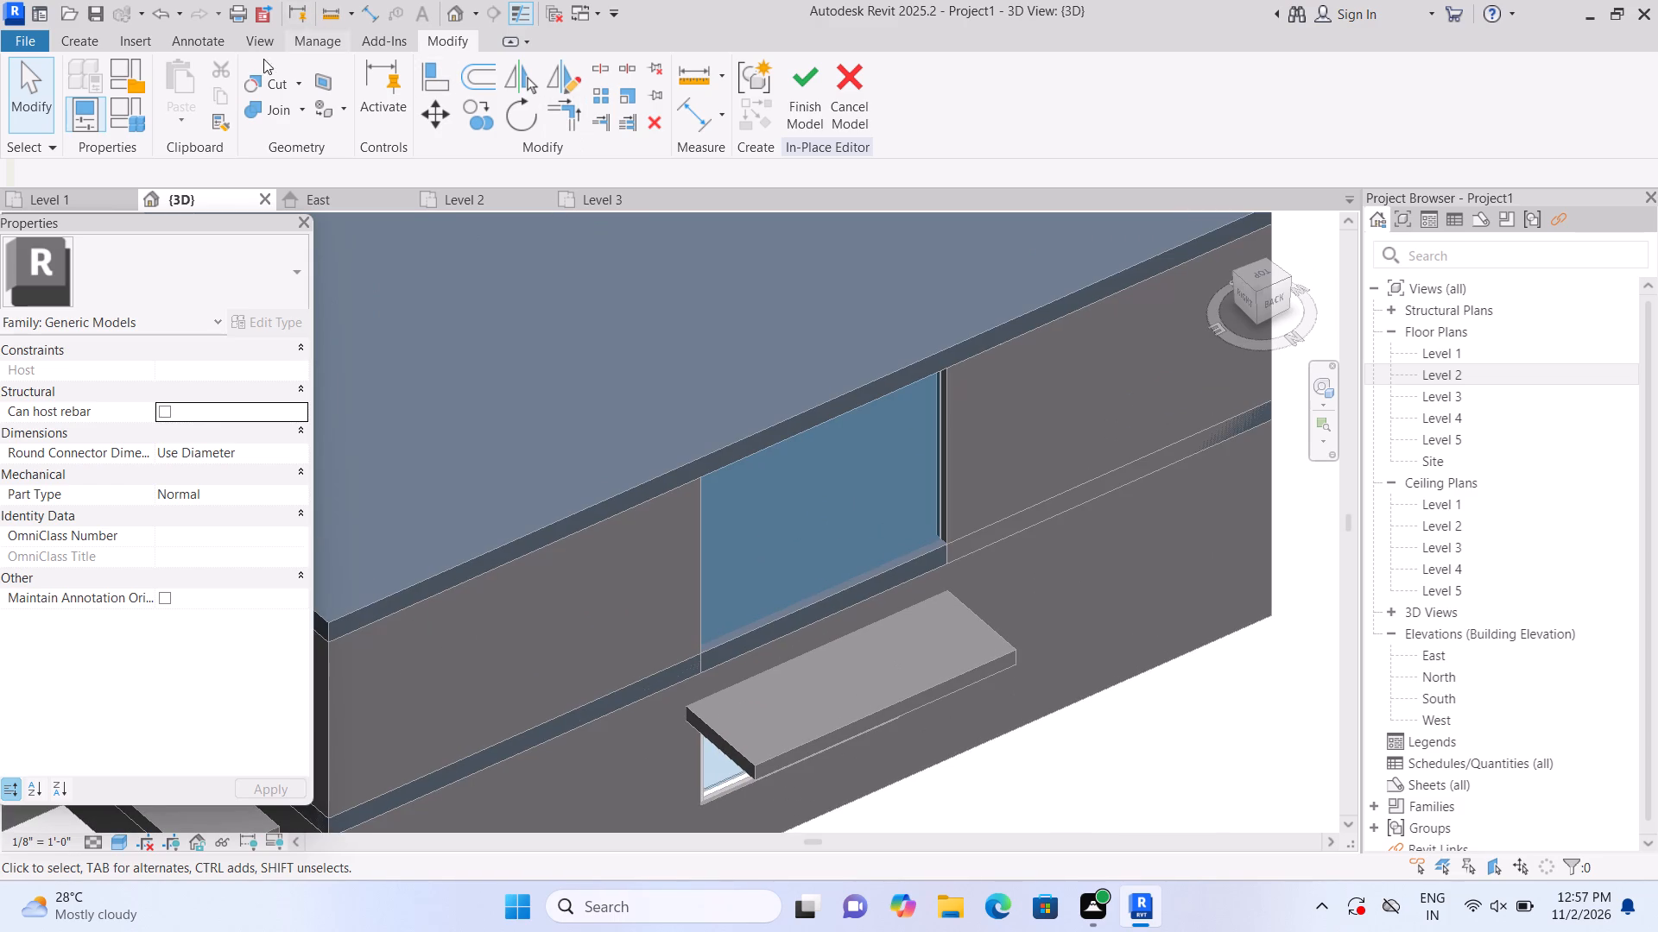
left_click(81, 45)
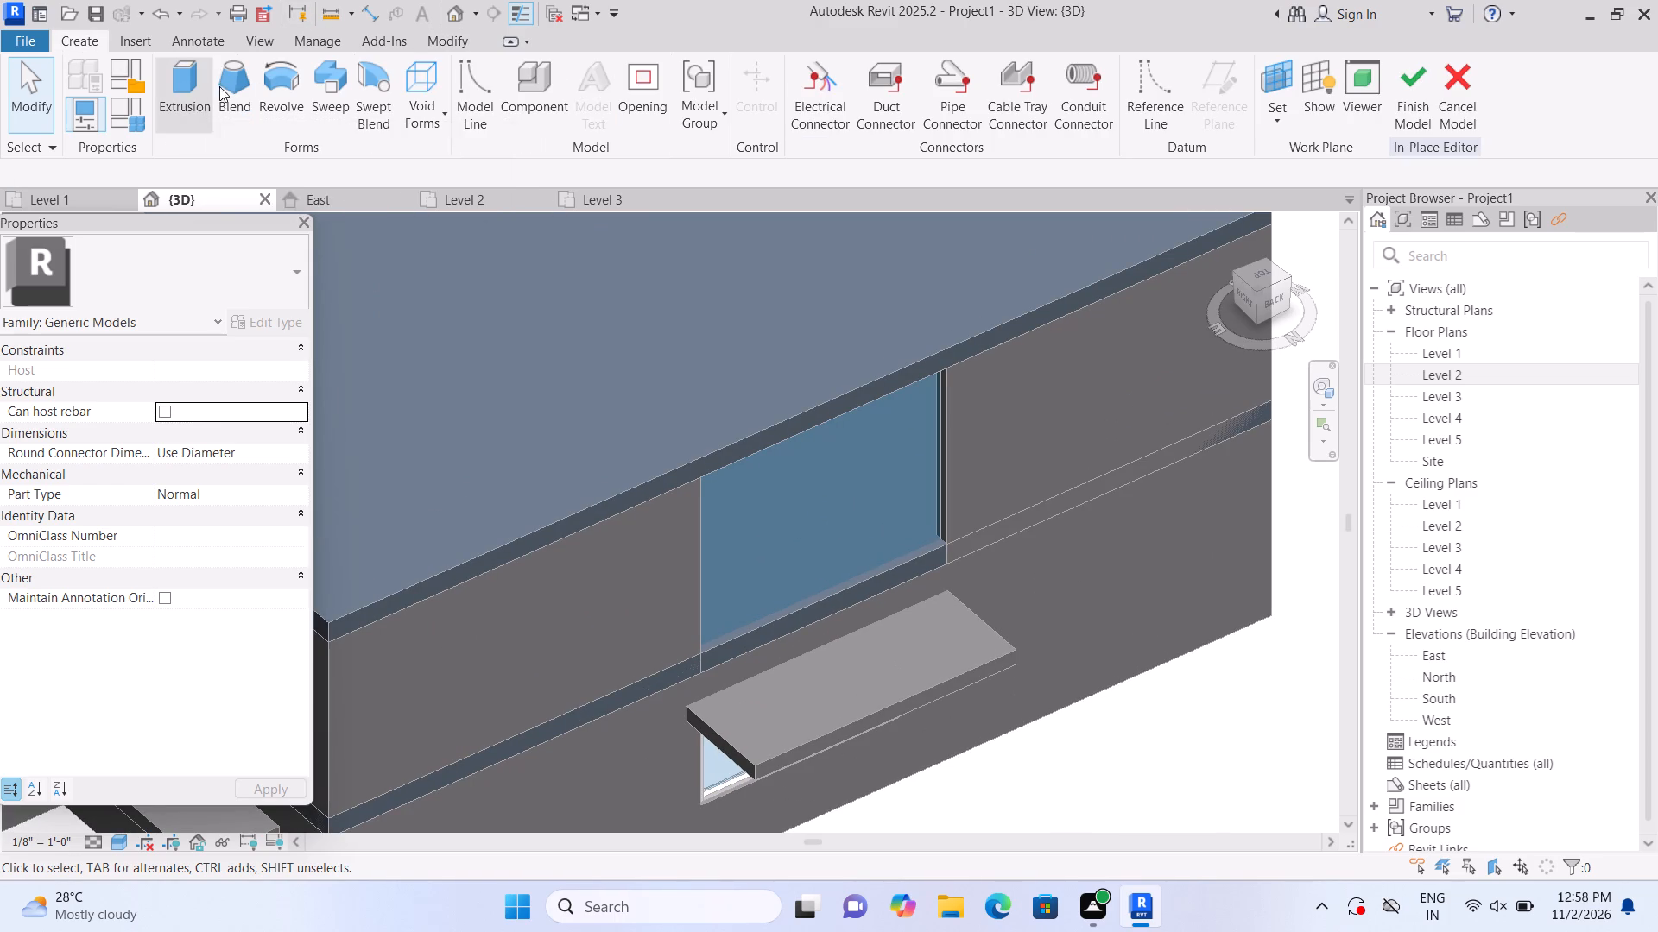
left_click(1433, 90)
Resize the Level 2 north curtain-wall window to a base offset of about 2'-2" and a height of about 5'-9".
scroll(894, 506, "up", 1)
left_click(892, 504)
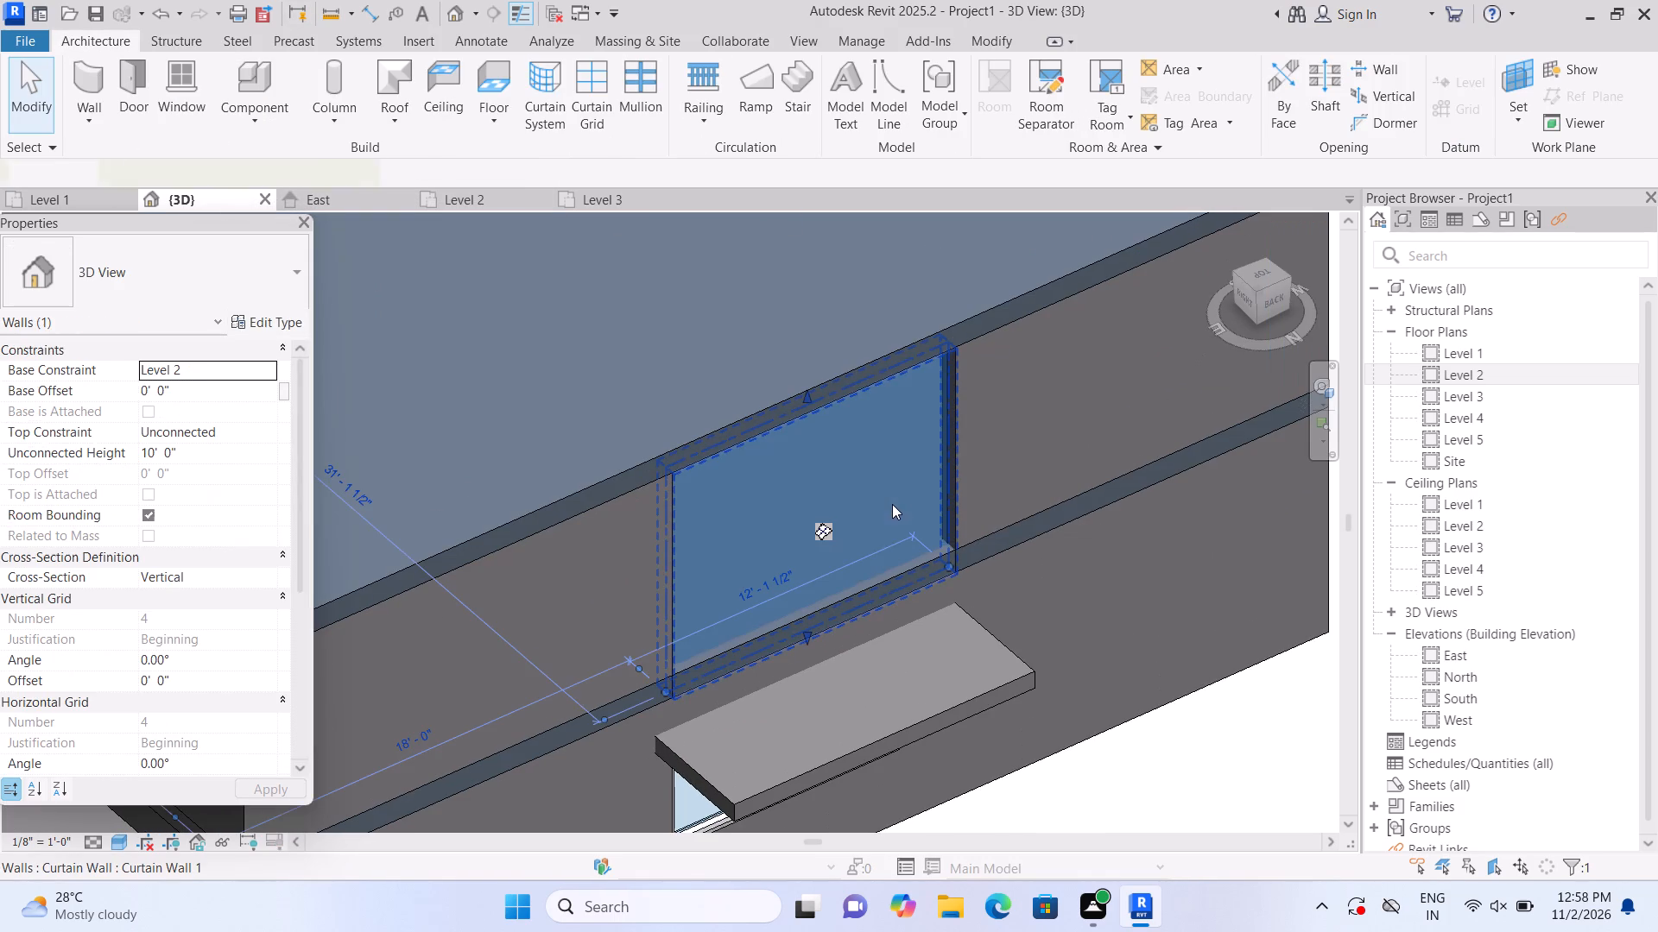
left_click_drag(805, 638, 802, 554)
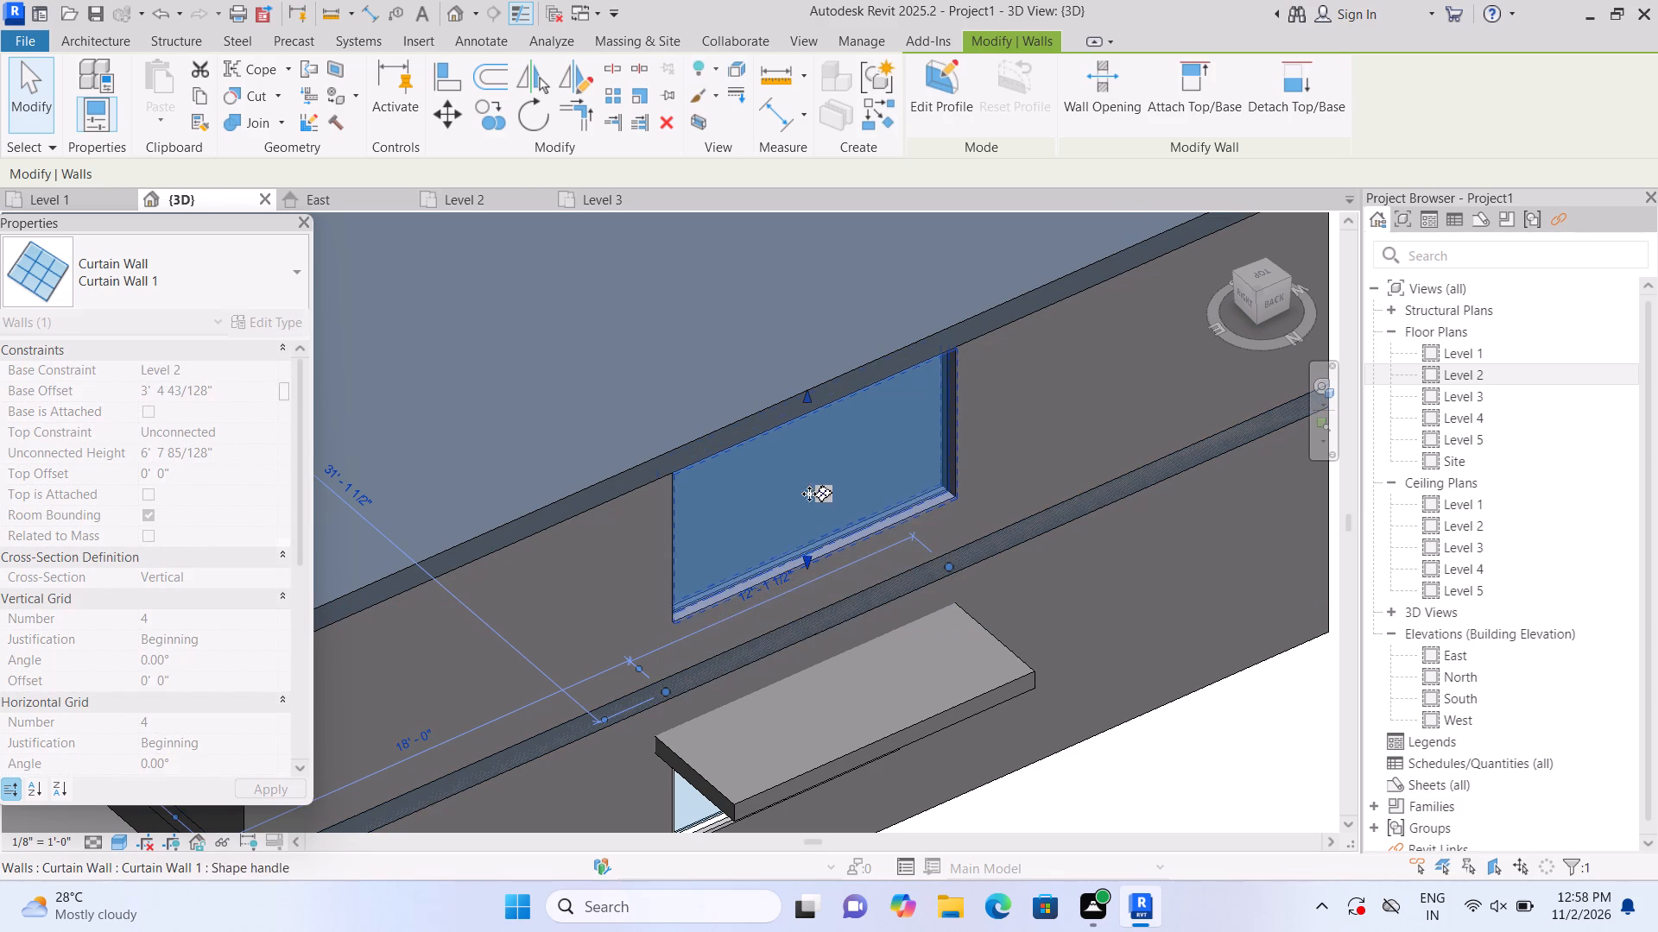
left_click_drag(809, 391, 824, 459)
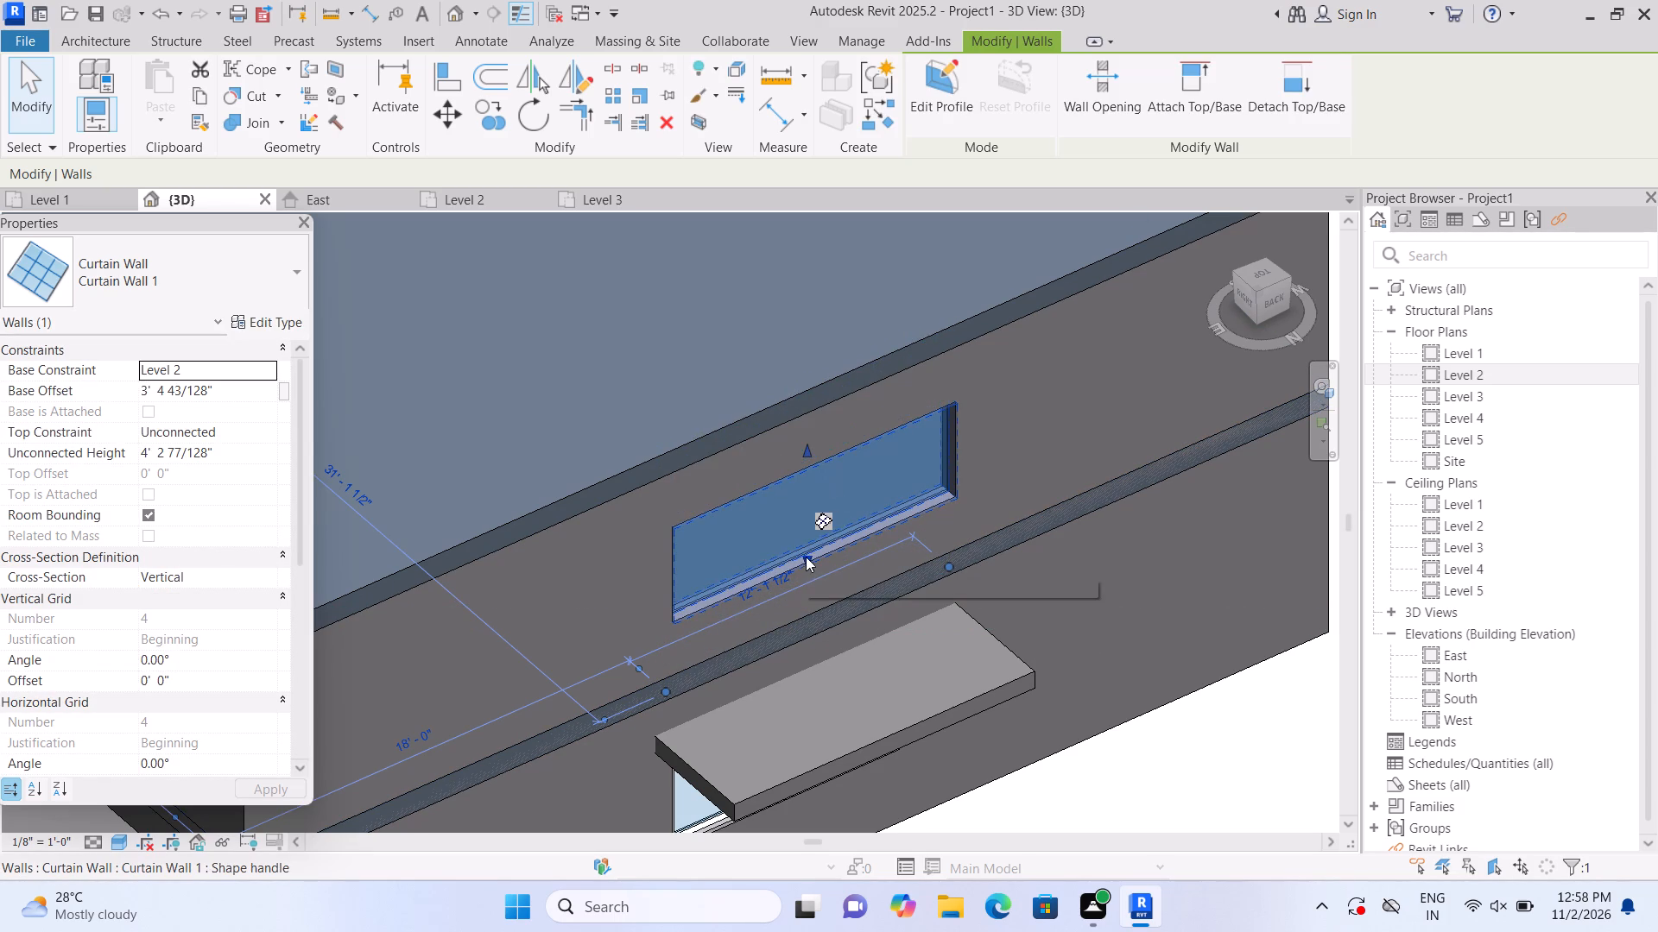
left_click_drag(807, 557, 812, 581)
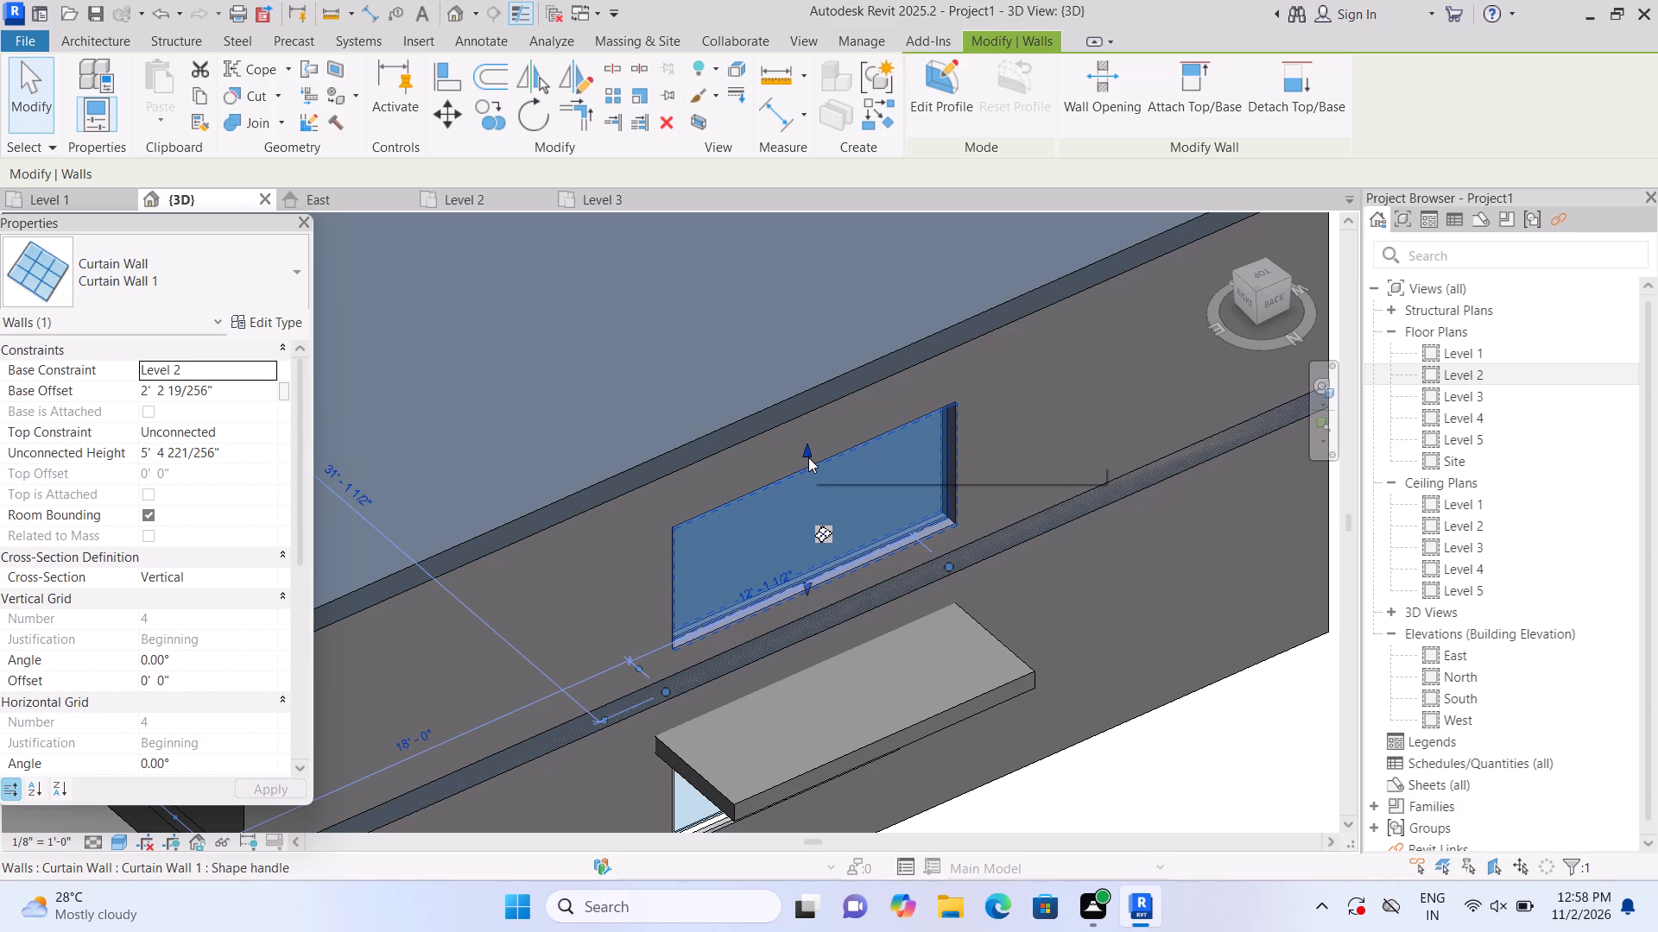
left_click(808, 452)
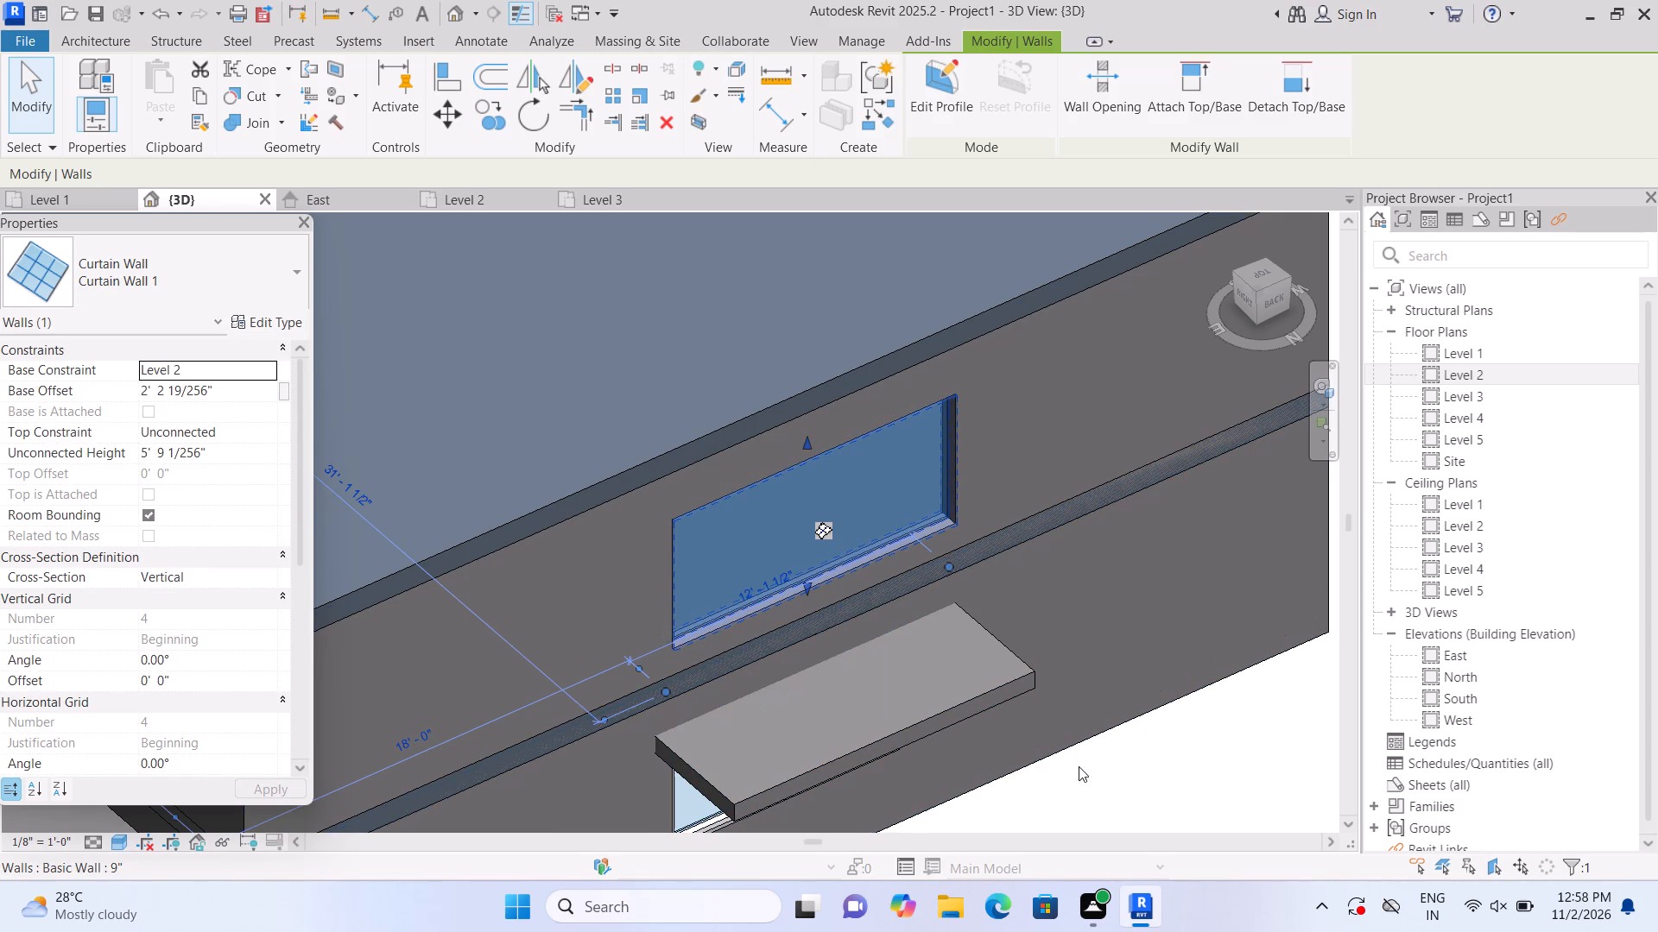
left_click(1095, 779)
Reduce how far the slab above the ground-floor north window projects from the wall.
middle_click_drag(1086, 751, 1009, 755)
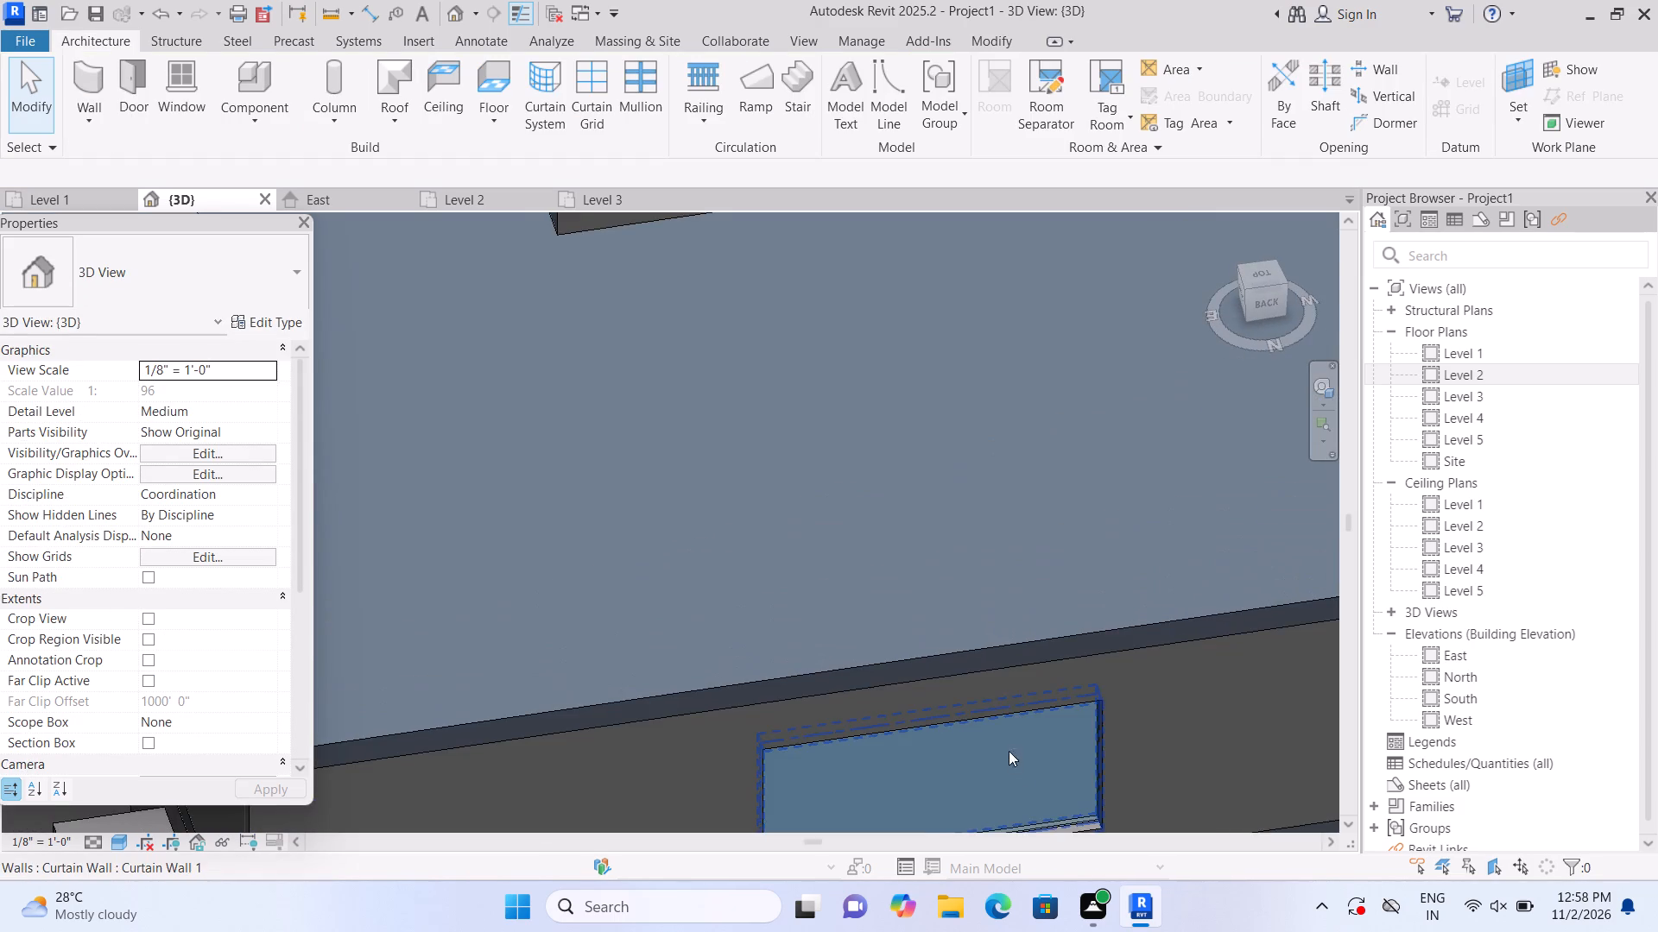
middle_click_drag(990, 729, 940, 477)
scroll(960, 521, "down", 3)
middle_click_drag(1019, 591, 959, 503)
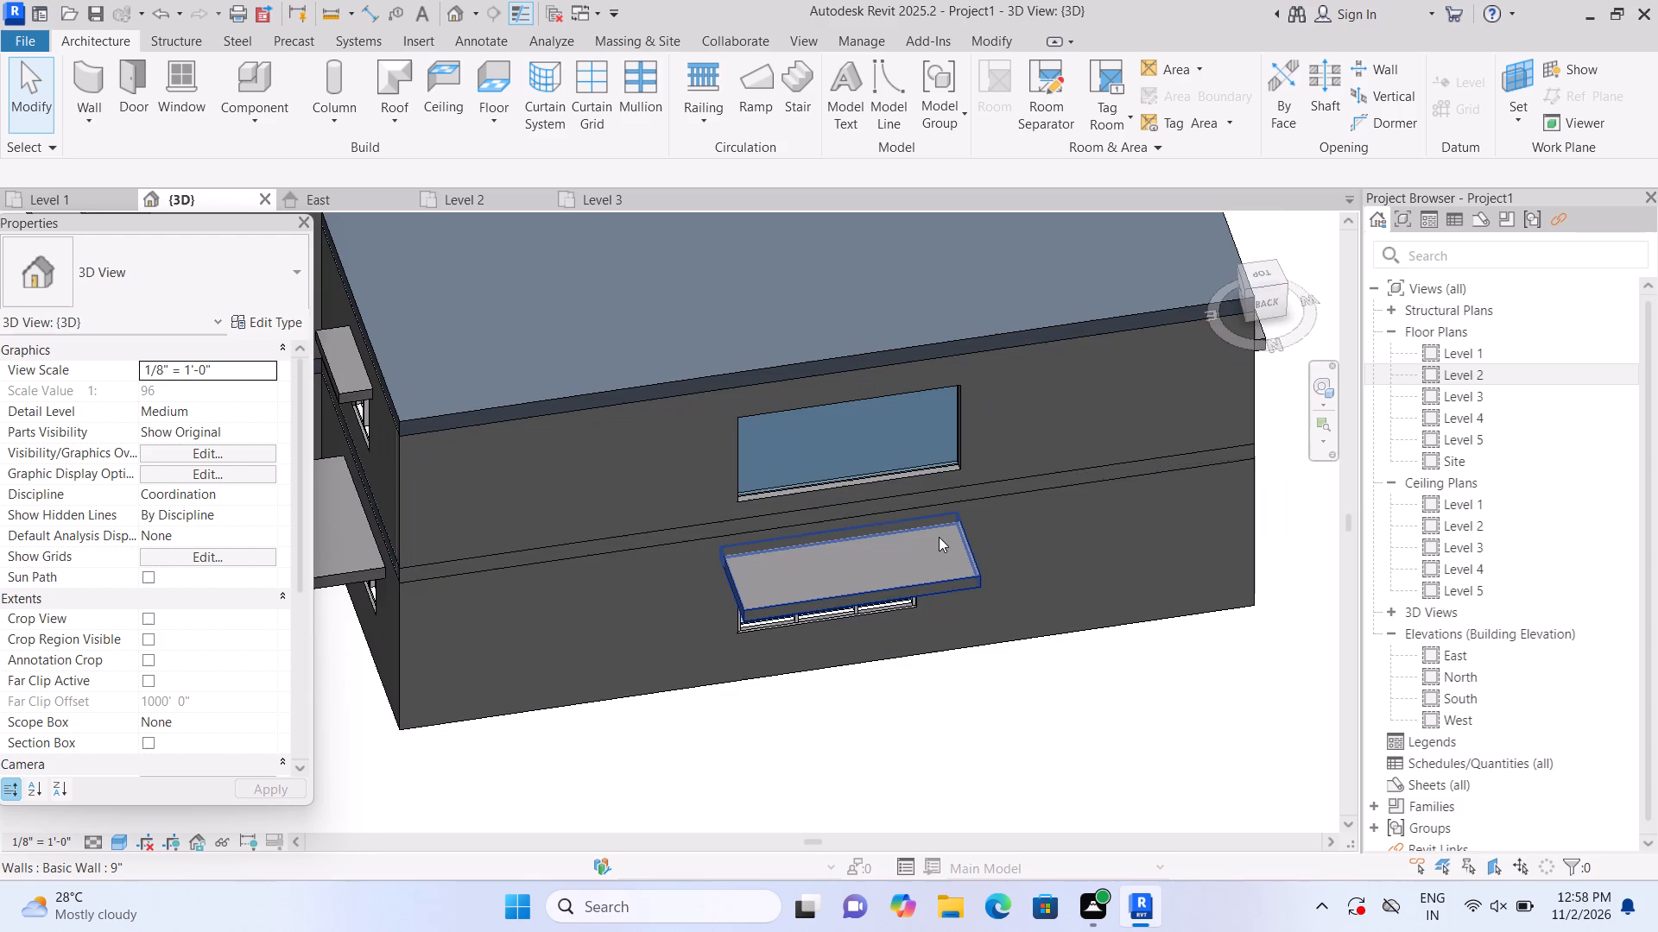
scroll(935, 539, "up", 2)
left_click(927, 564)
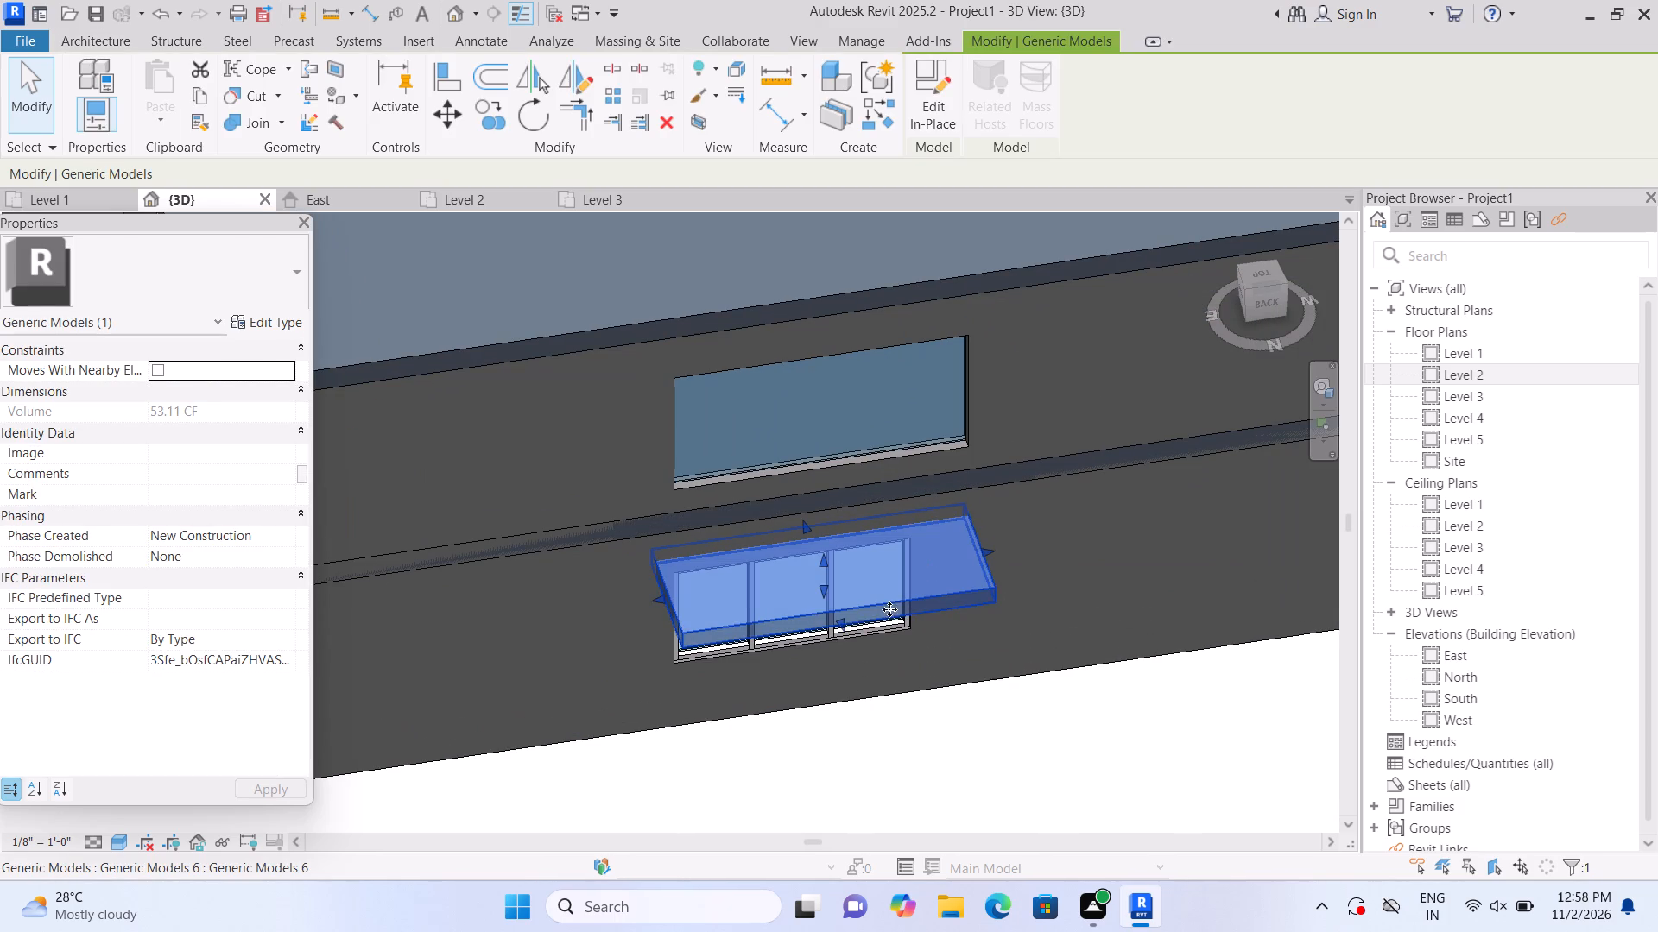
left_click_drag(843, 621, 835, 600)
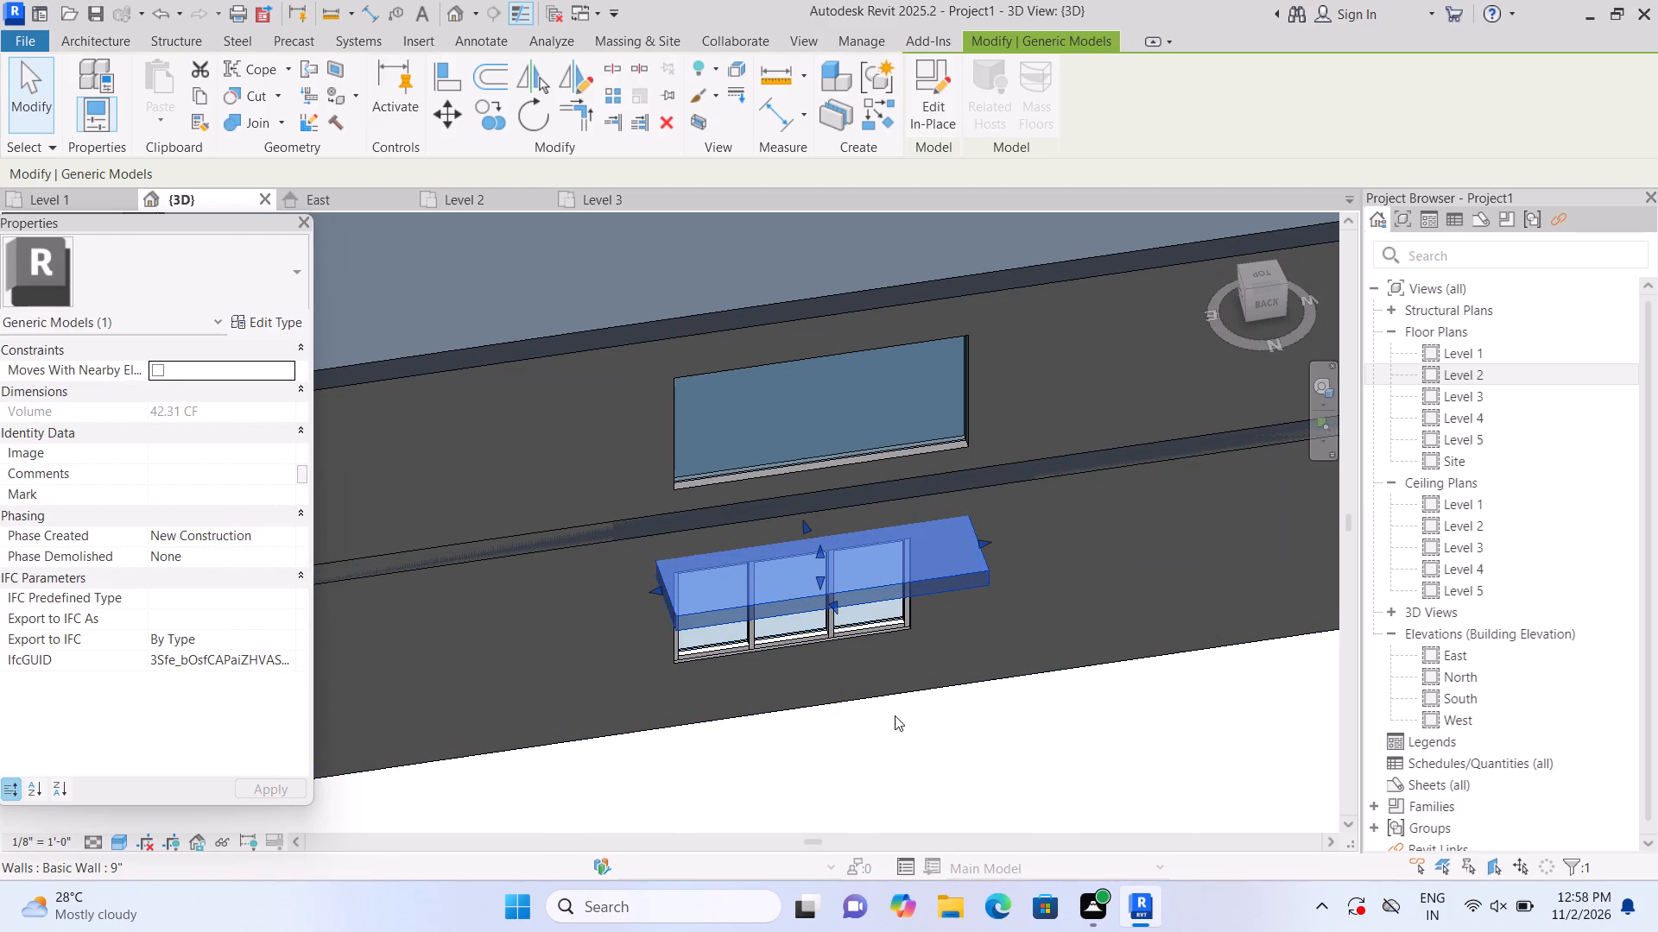
left_click(895, 718)
Adjust both ends of the ground-floor north slab, shortening its longer overhang and slightly extending the opposite end past the window.
left_click(912, 571)
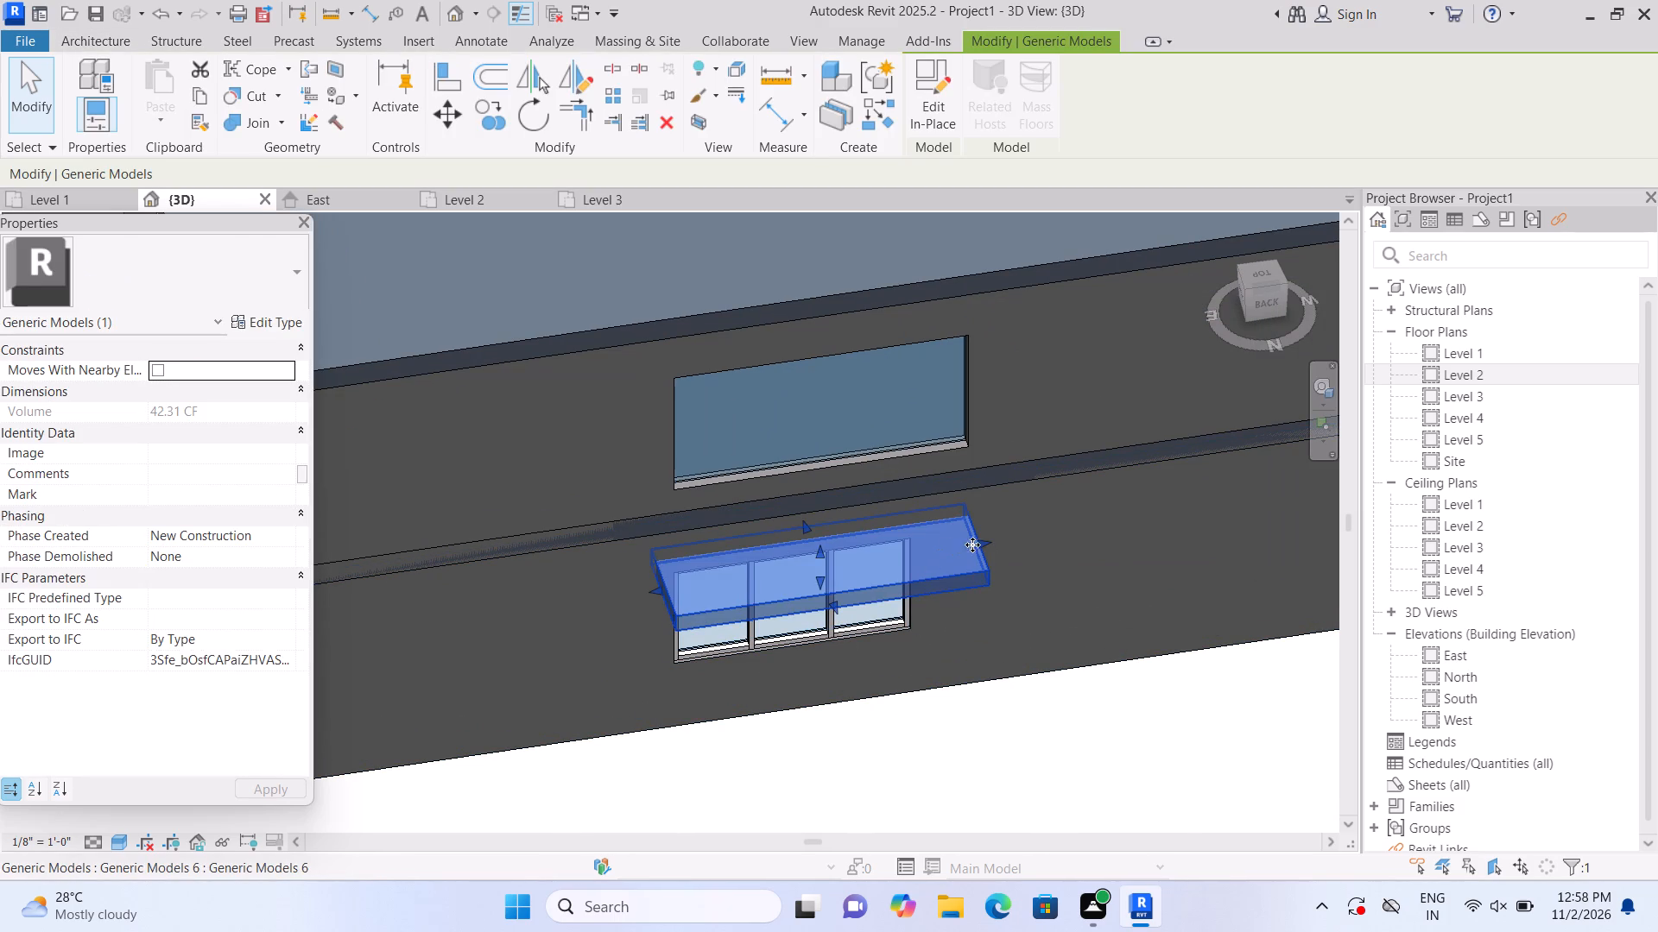
left_click_drag(981, 540, 959, 542)
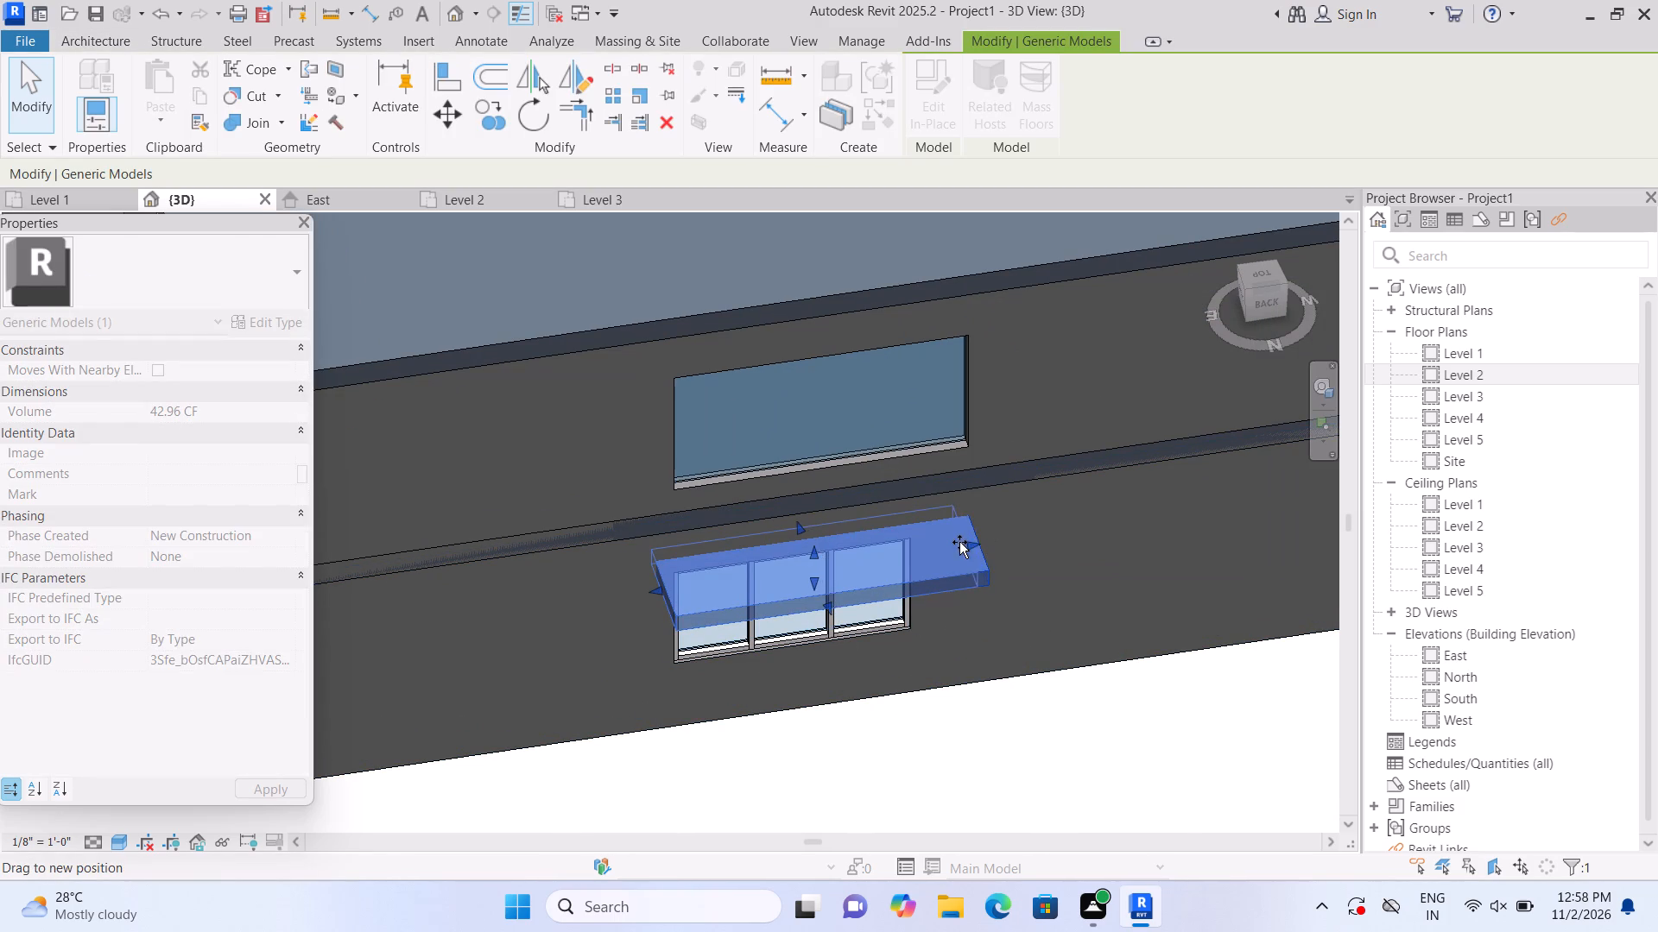
left_click_drag(959, 542, 954, 541)
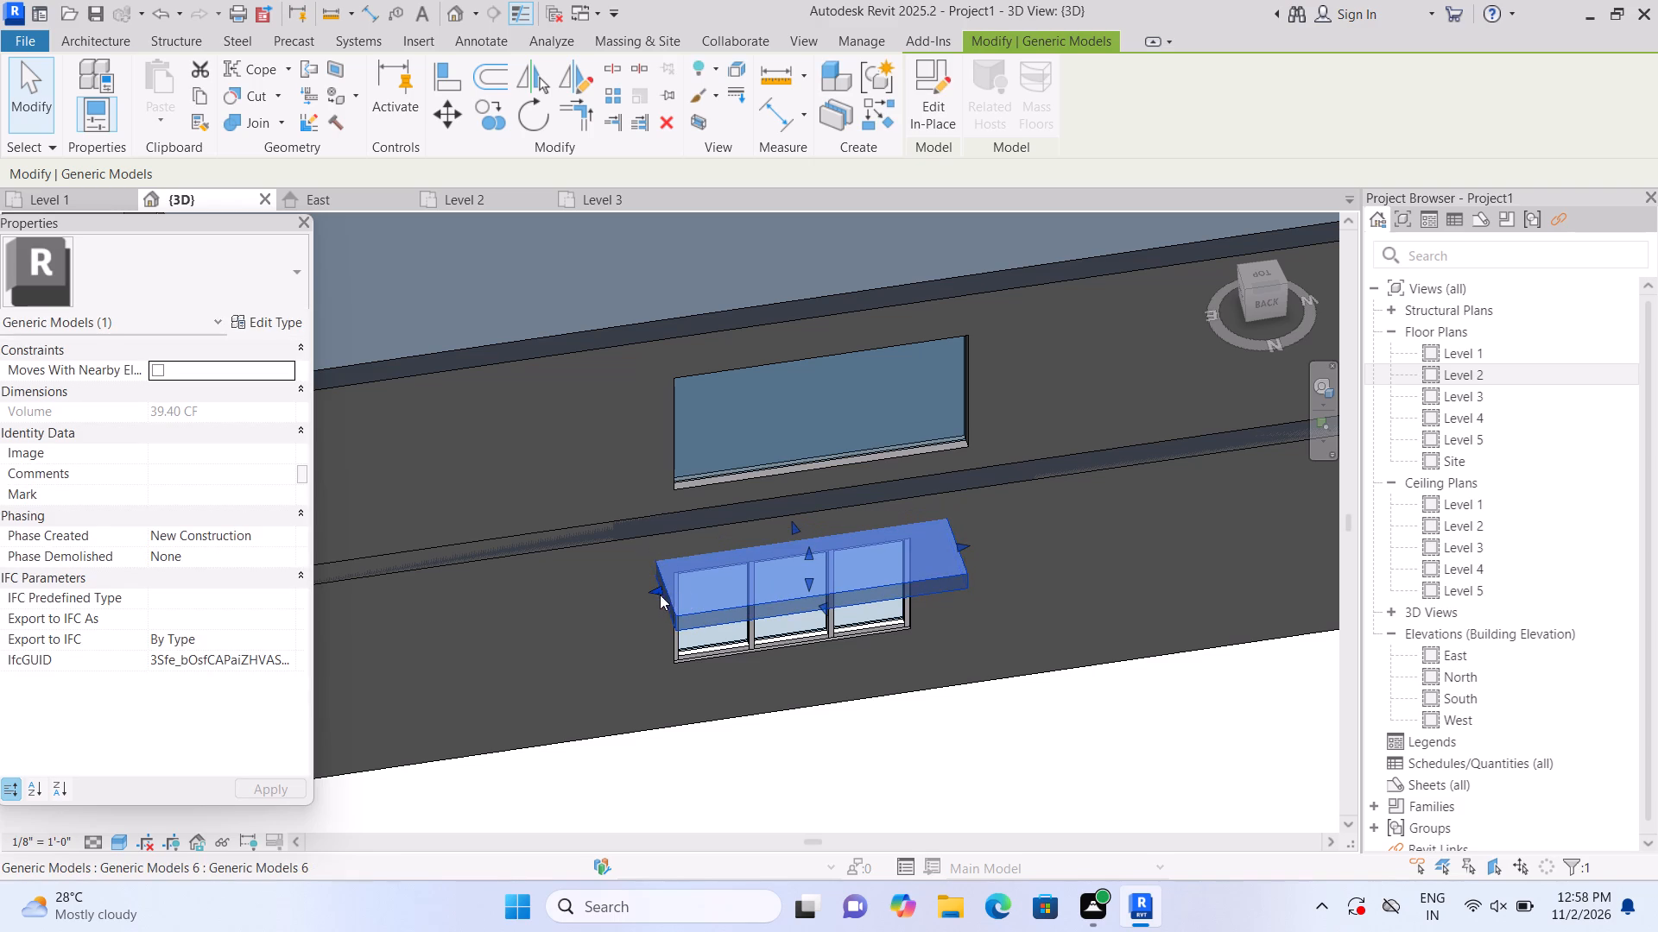
left_click_drag(656, 589, 649, 588)
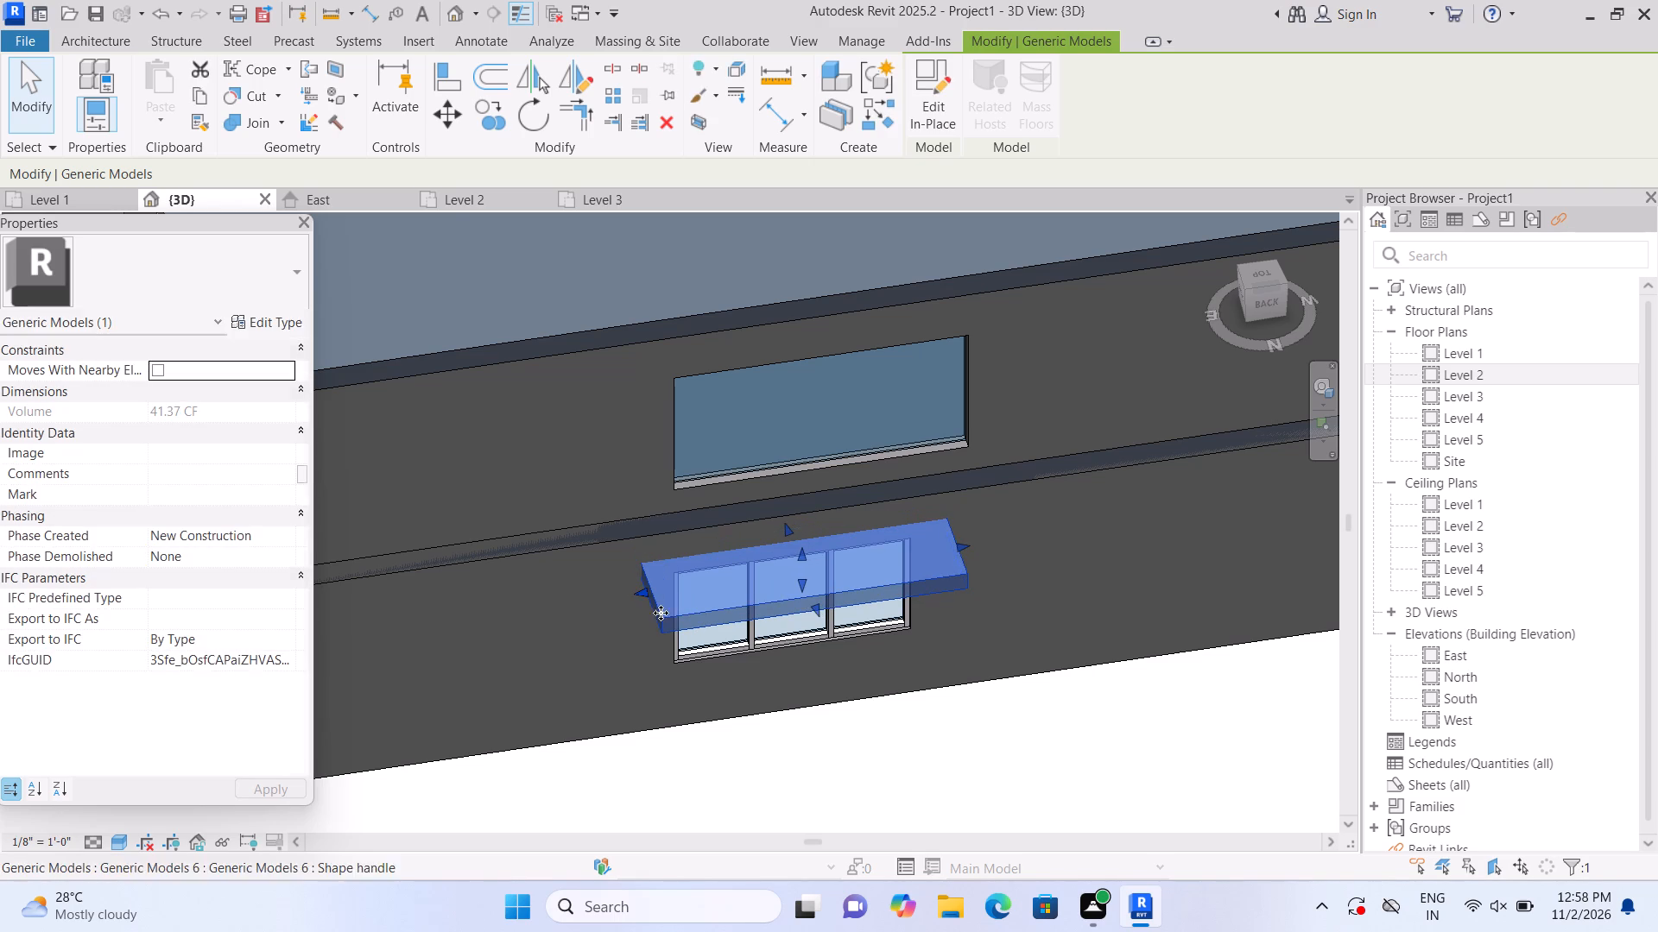
left_click(784, 730)
Place a vertical curtain grid line across the Level 2 north window, 4'-0 1/2" from one edge at the one-third point.
scroll(785, 730, "down", 1)
middle_click_drag(806, 749, 791, 689)
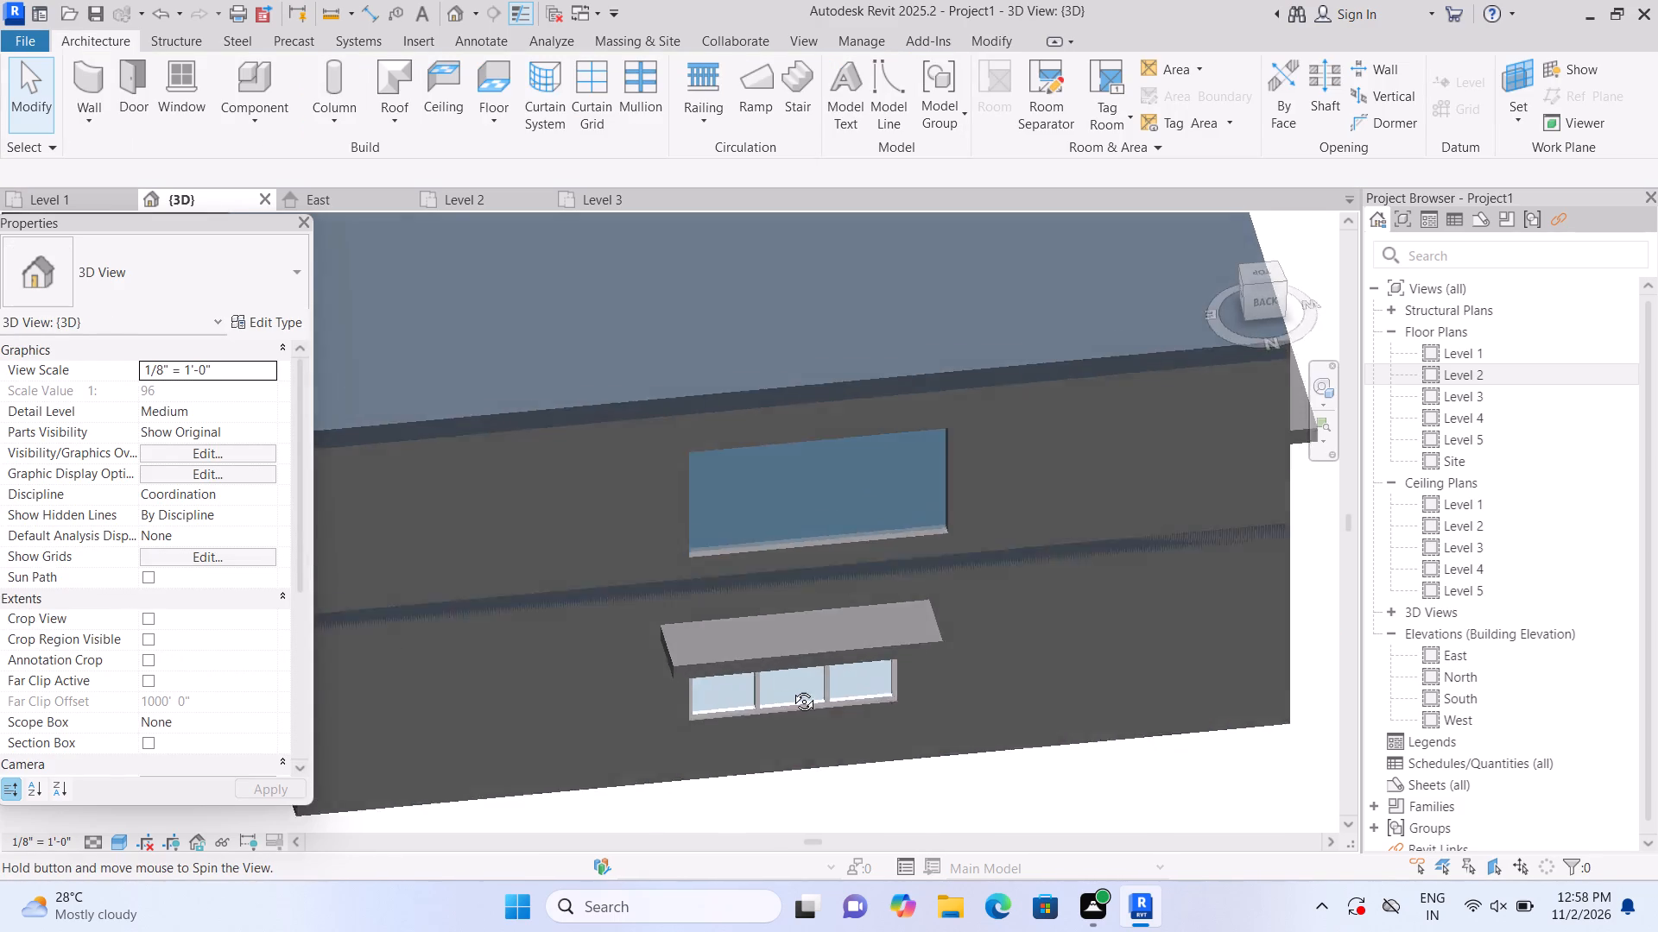
middle_click_drag(791, 689, 781, 645)
scroll(809, 546, "up", 1)
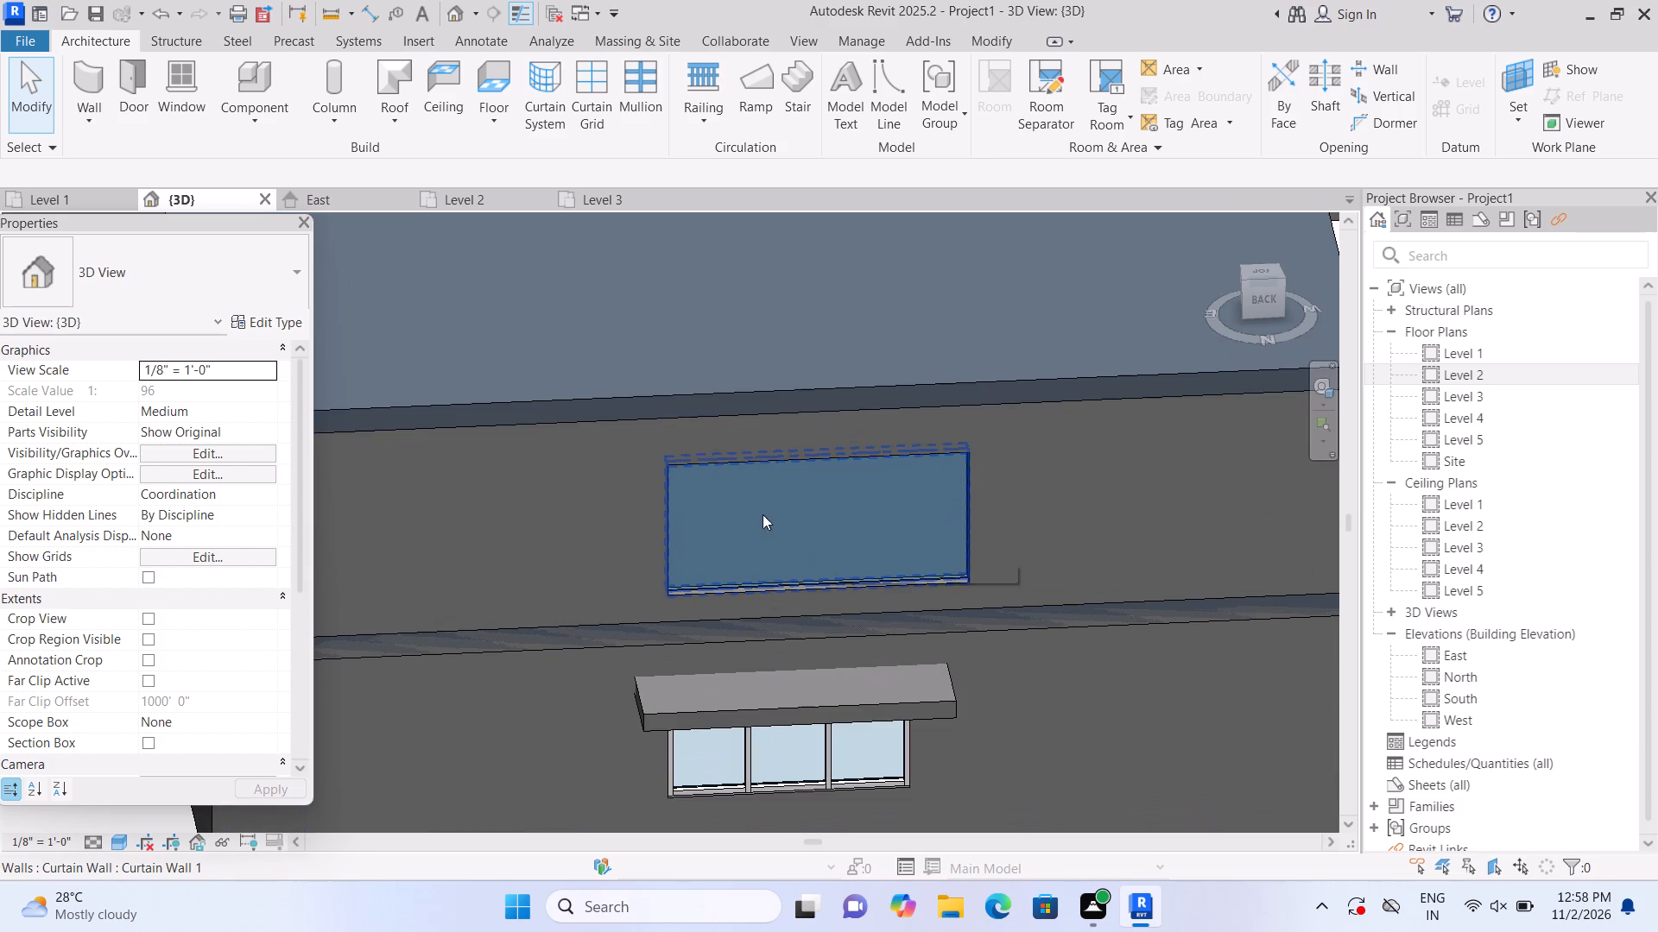
left_click(598, 108)
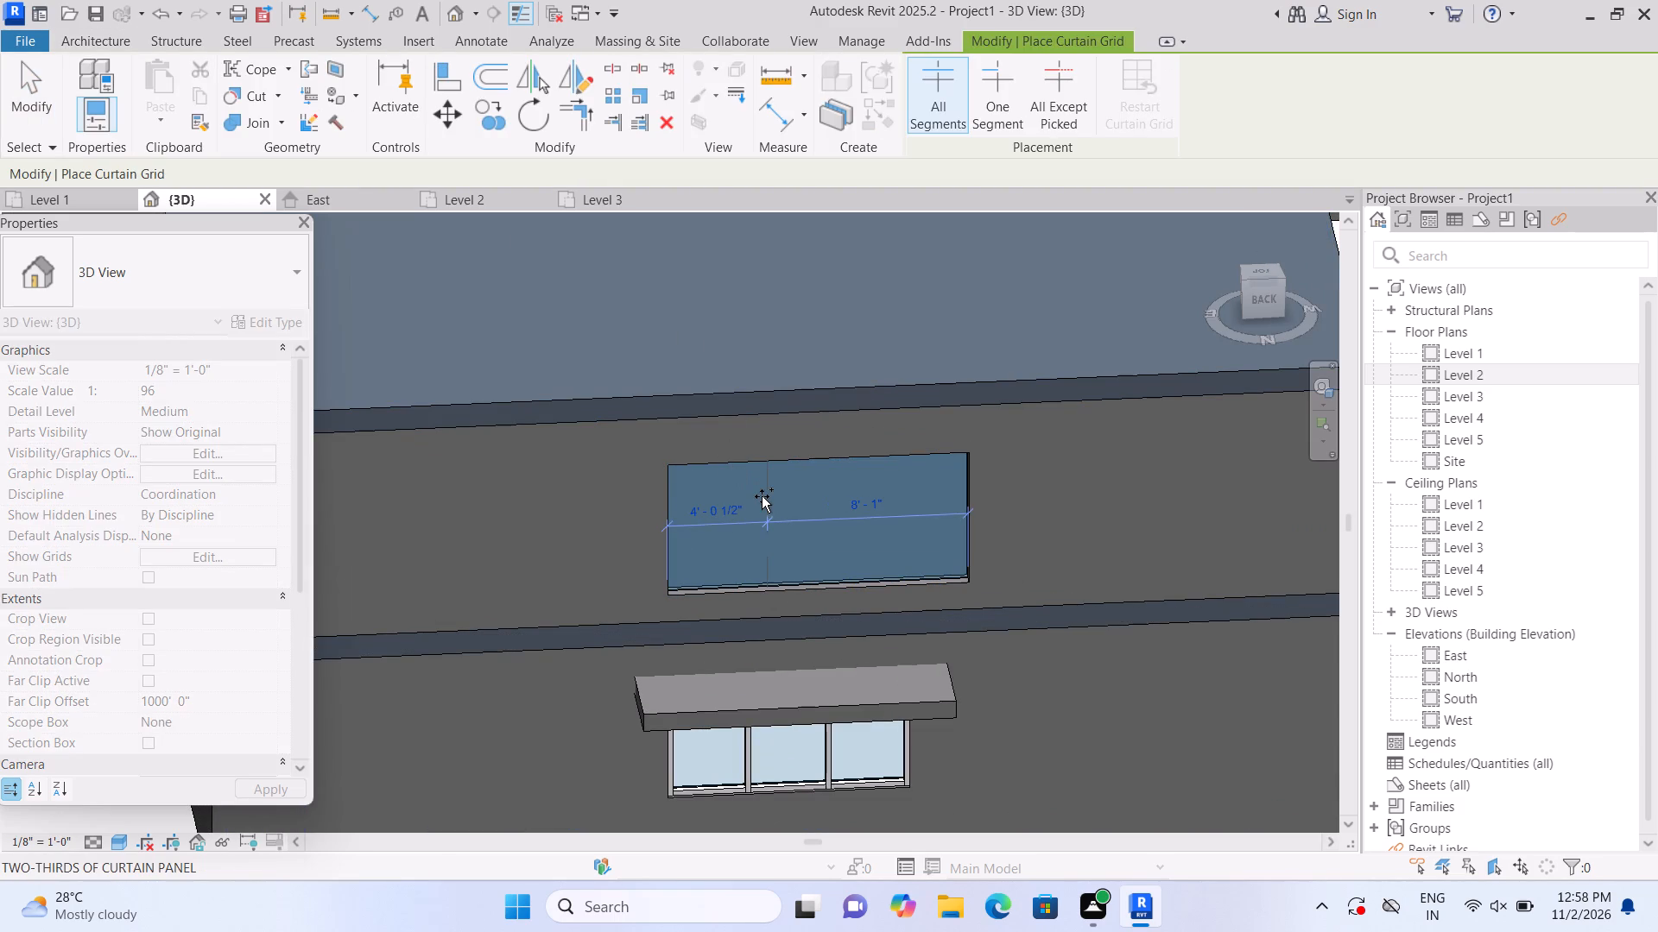
left_click(750, 494)
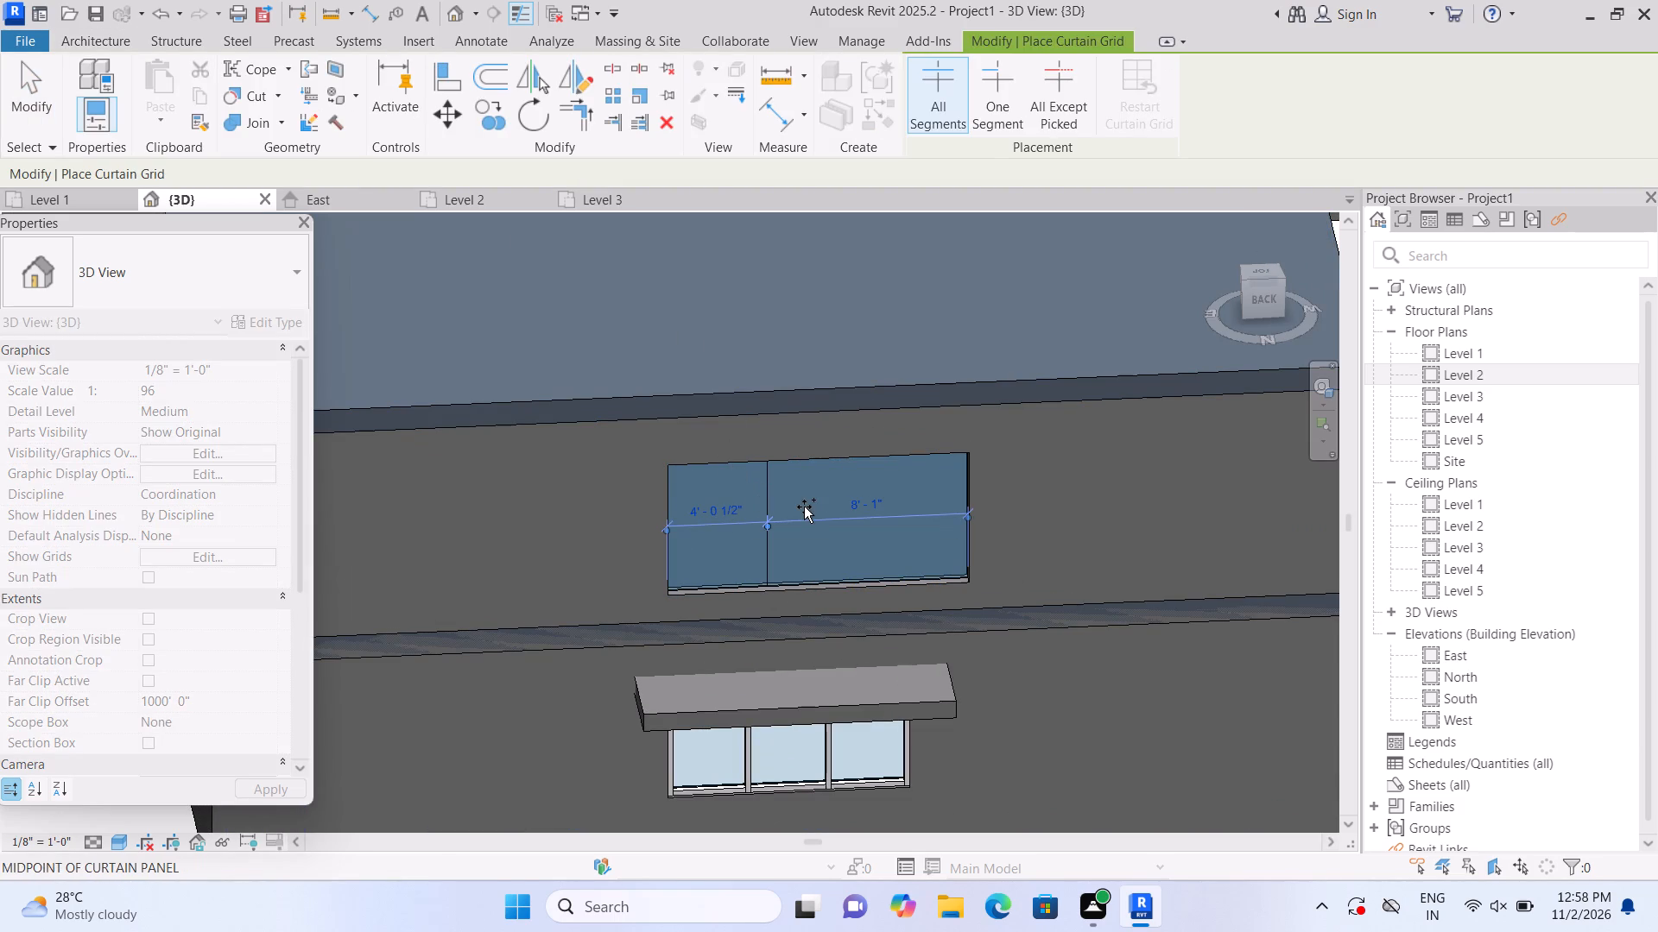
Add two one-segment horizontal grid lines dividing the wider panel of the Level 2 north window into thirds.
left_click(999, 120)
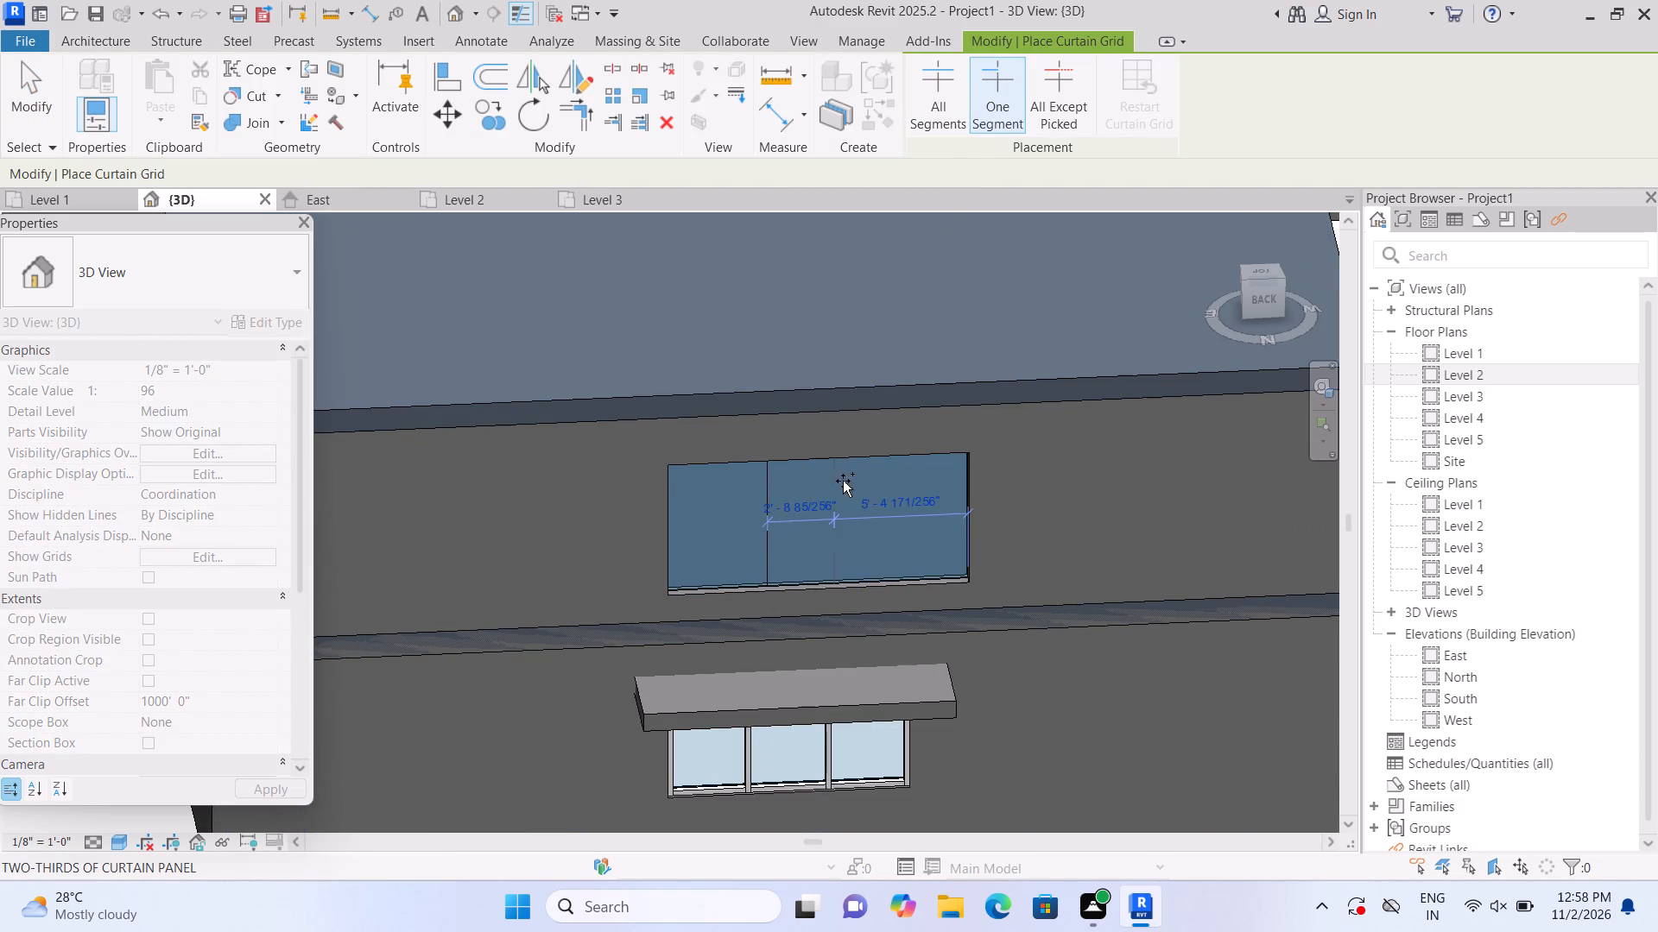
left_click(773, 499)
left_click(779, 534)
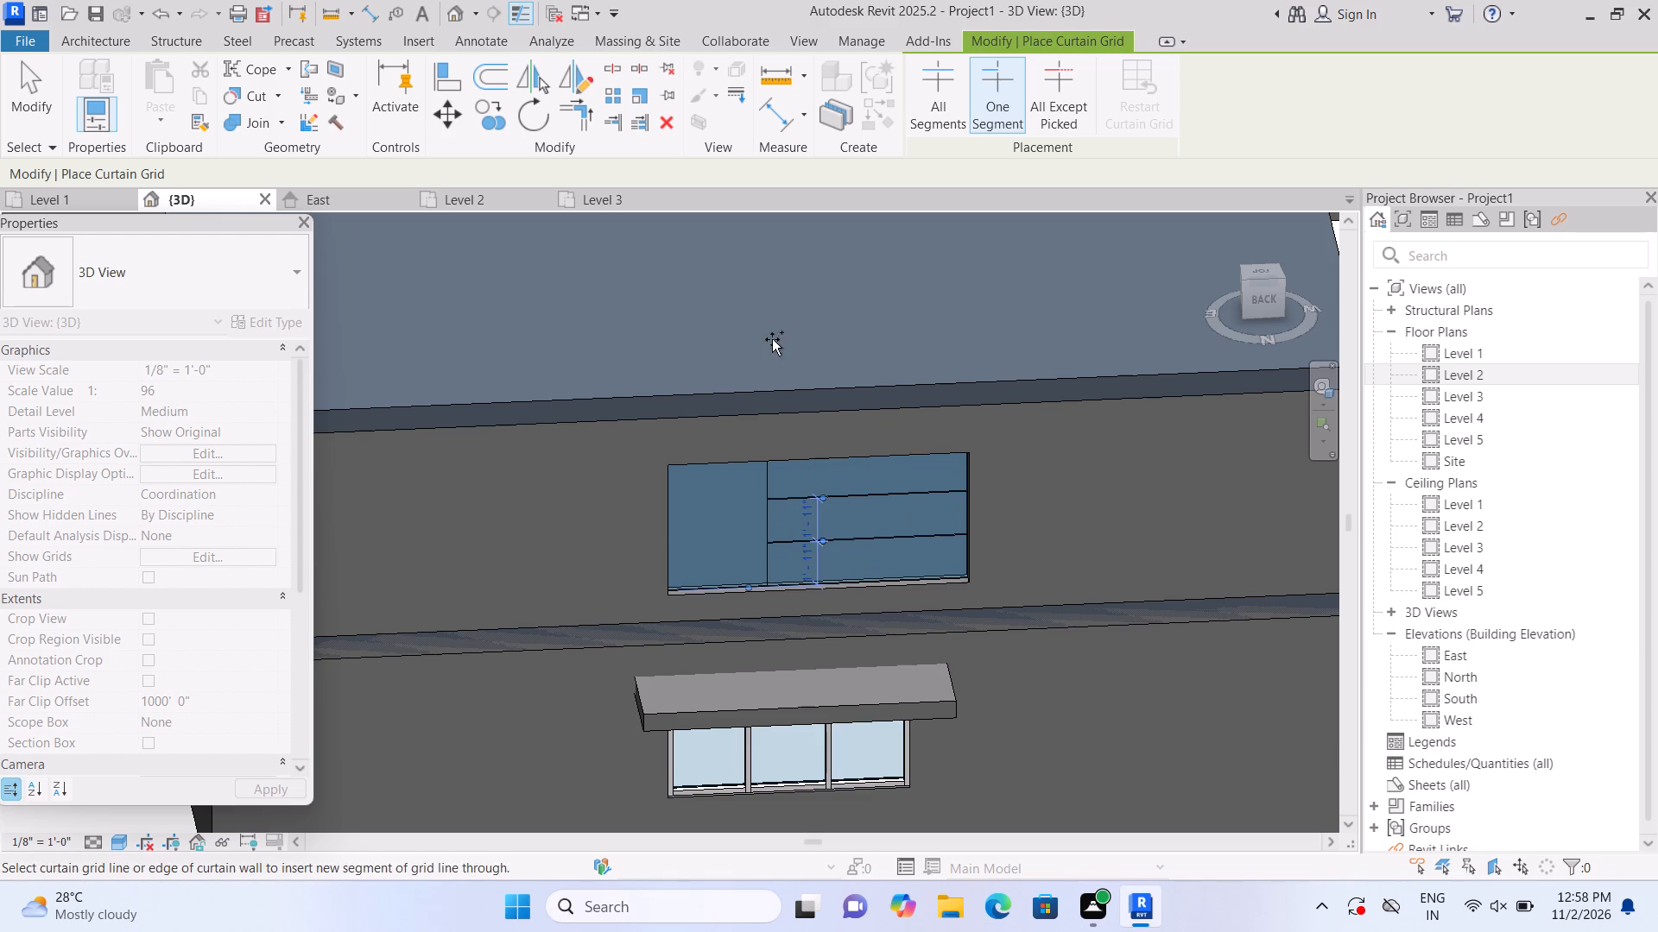
left_click(89, 39)
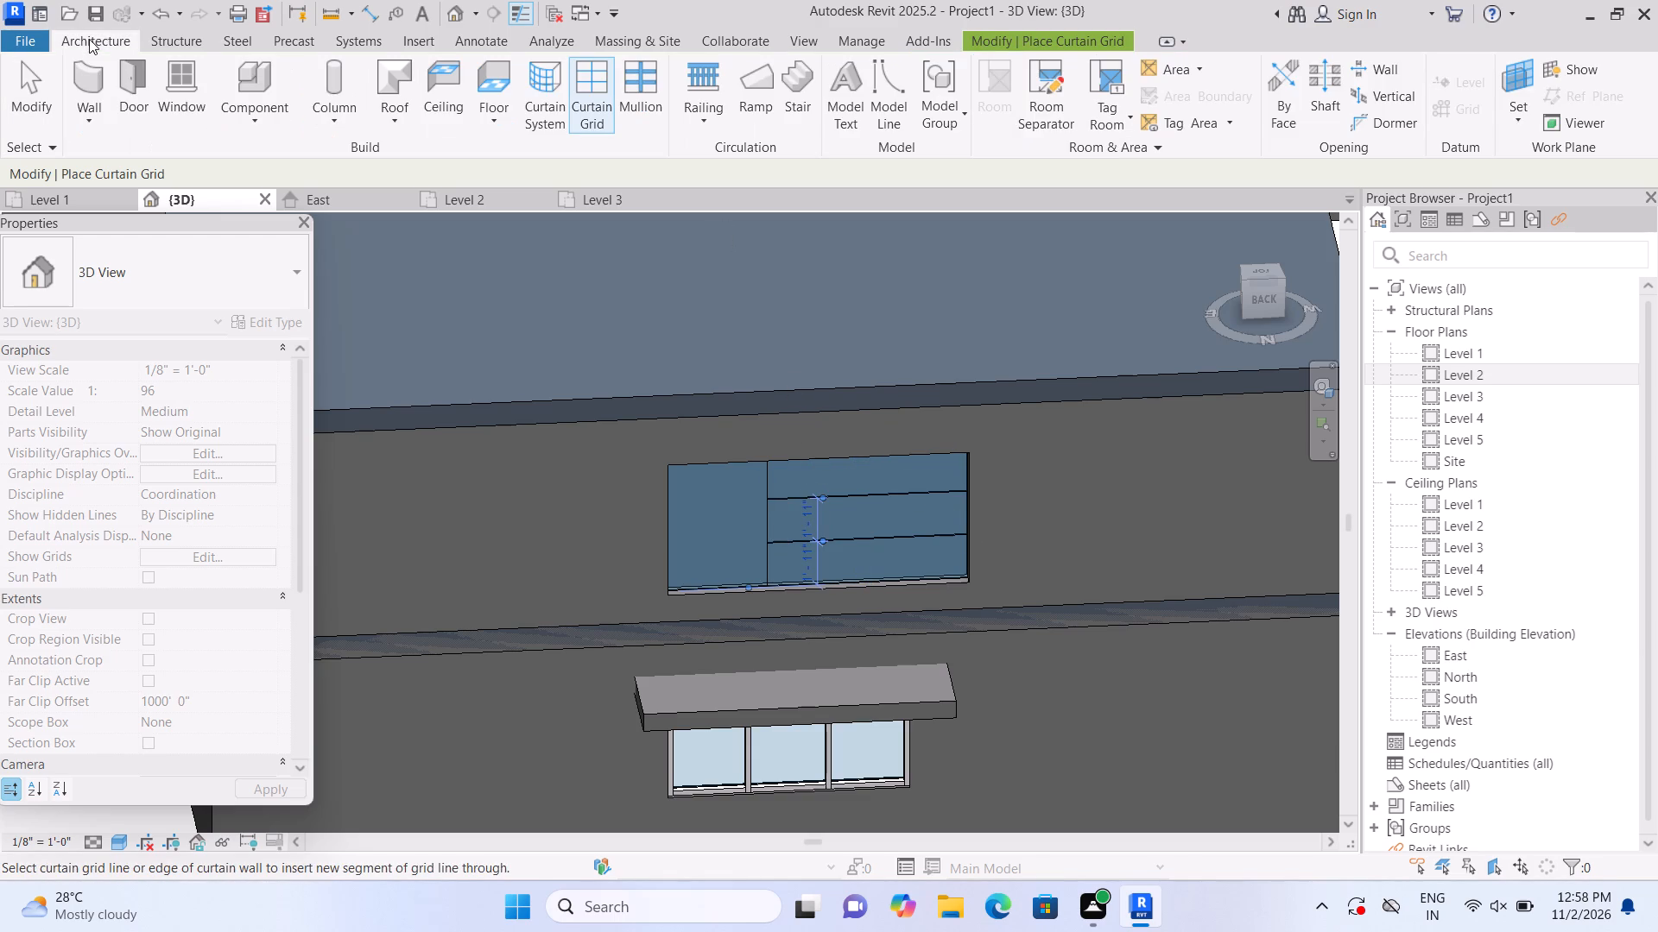
key("Escape")
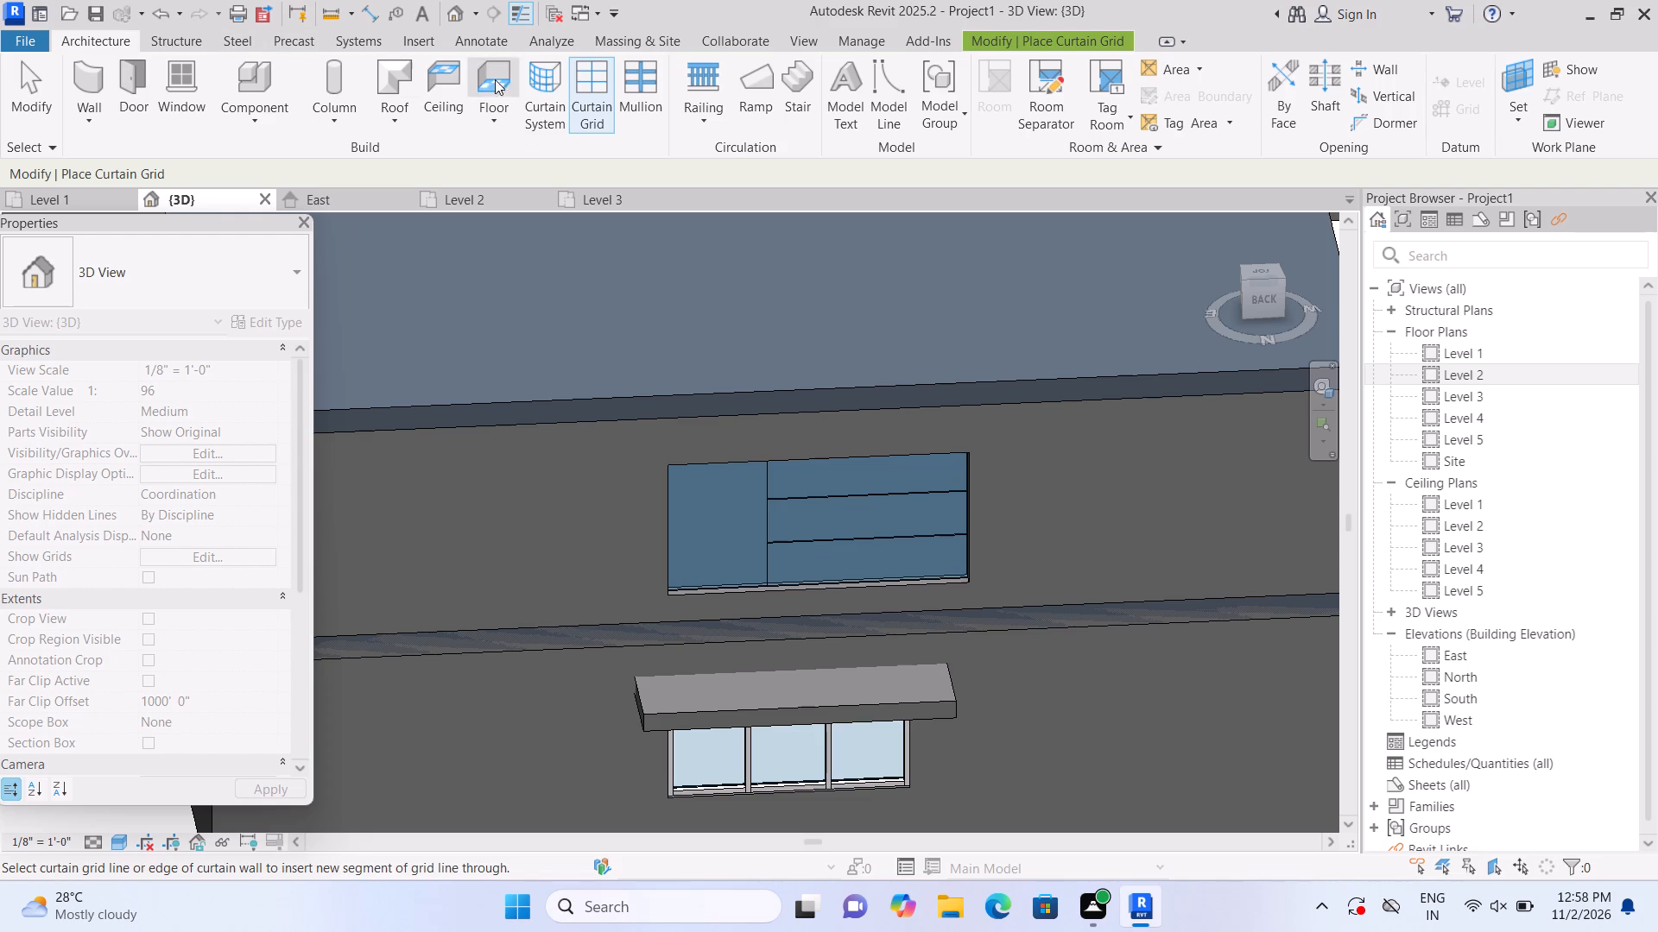
Place 2.5" x 5" rectangular mullions on the Level 2 north window's top, bottom and one side edge, its vertical grid line and both horizontal grid lines.
left_click(642, 97)
scroll(779, 680, "up", 1)
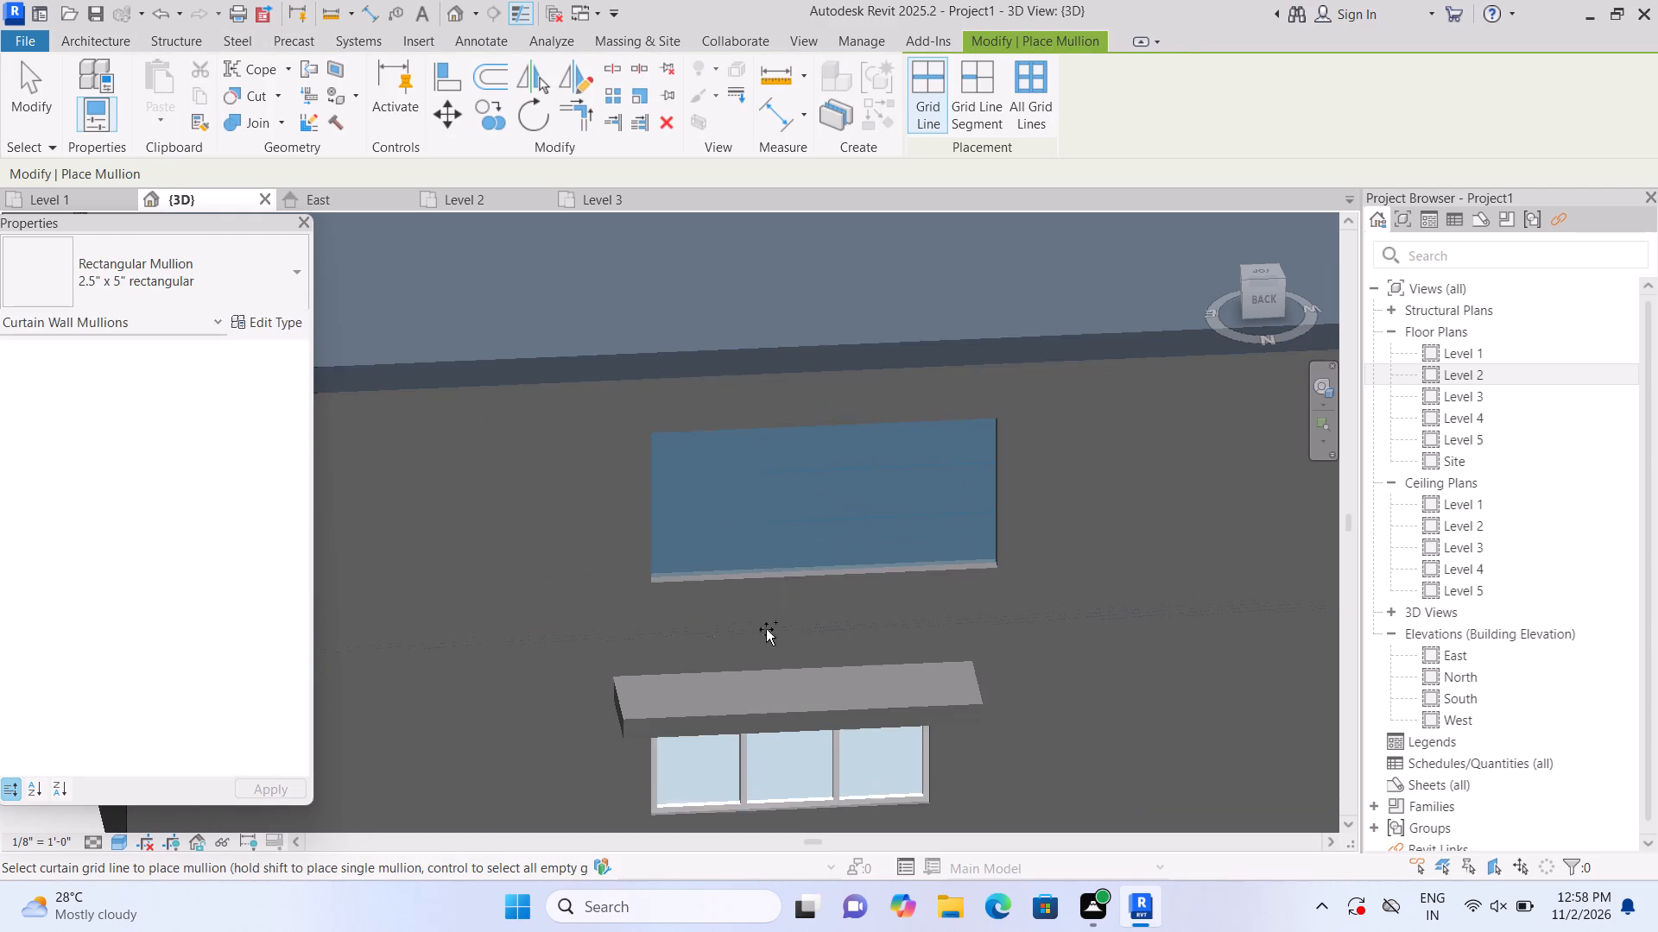
scroll(758, 587, "up", 1)
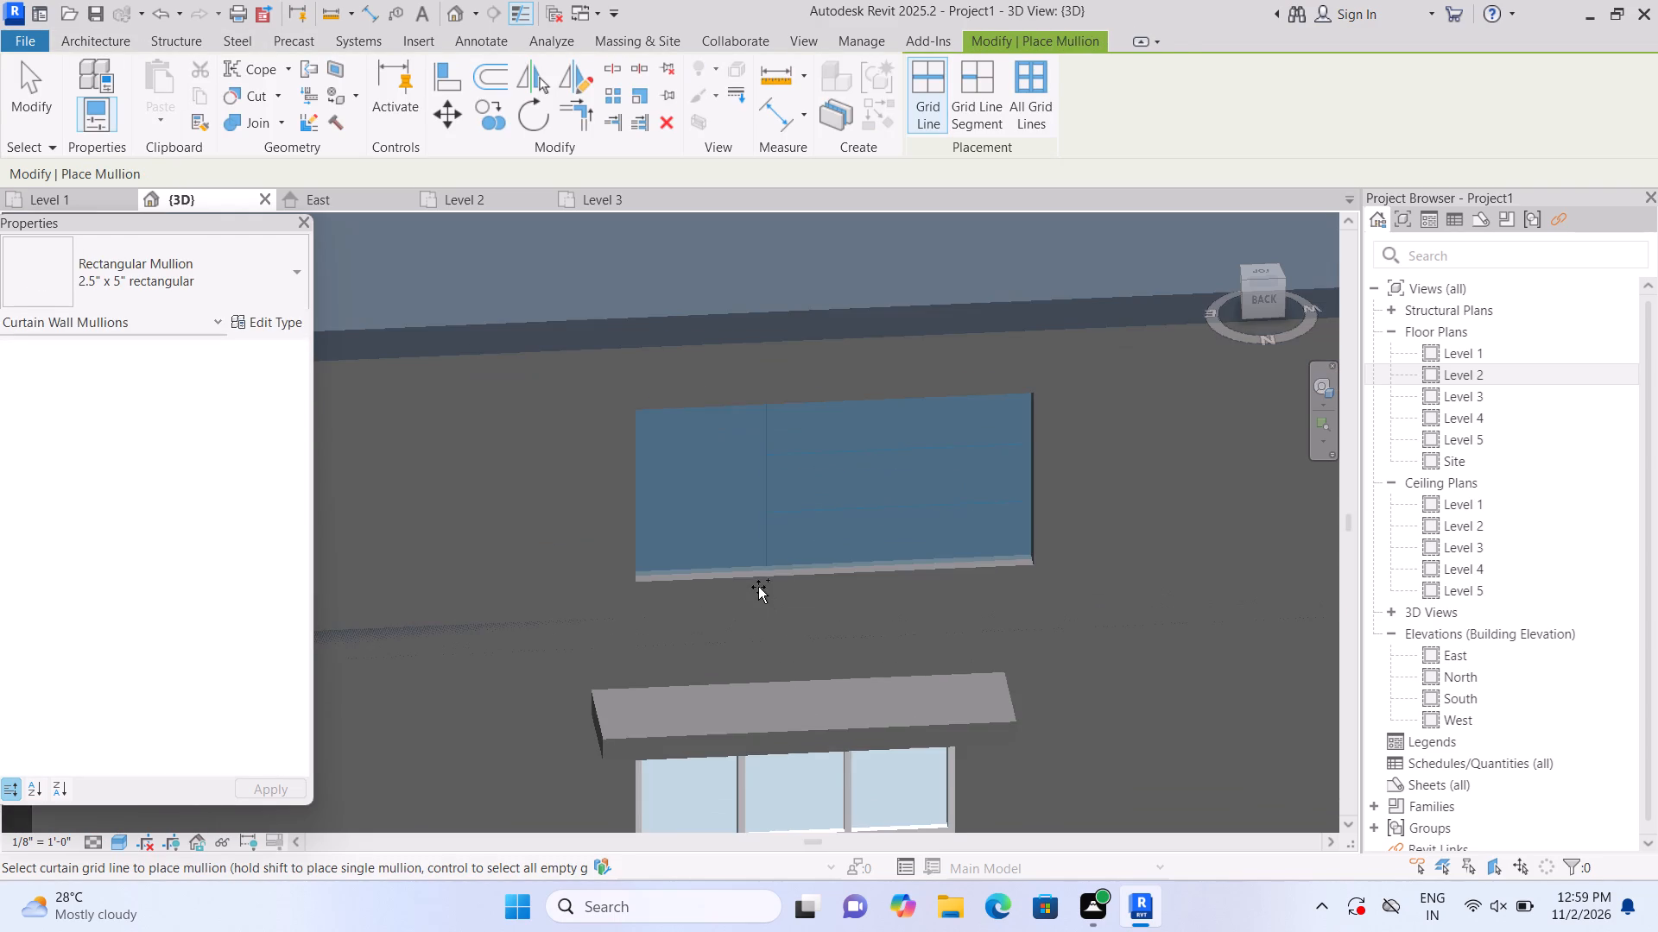
left_click(768, 487)
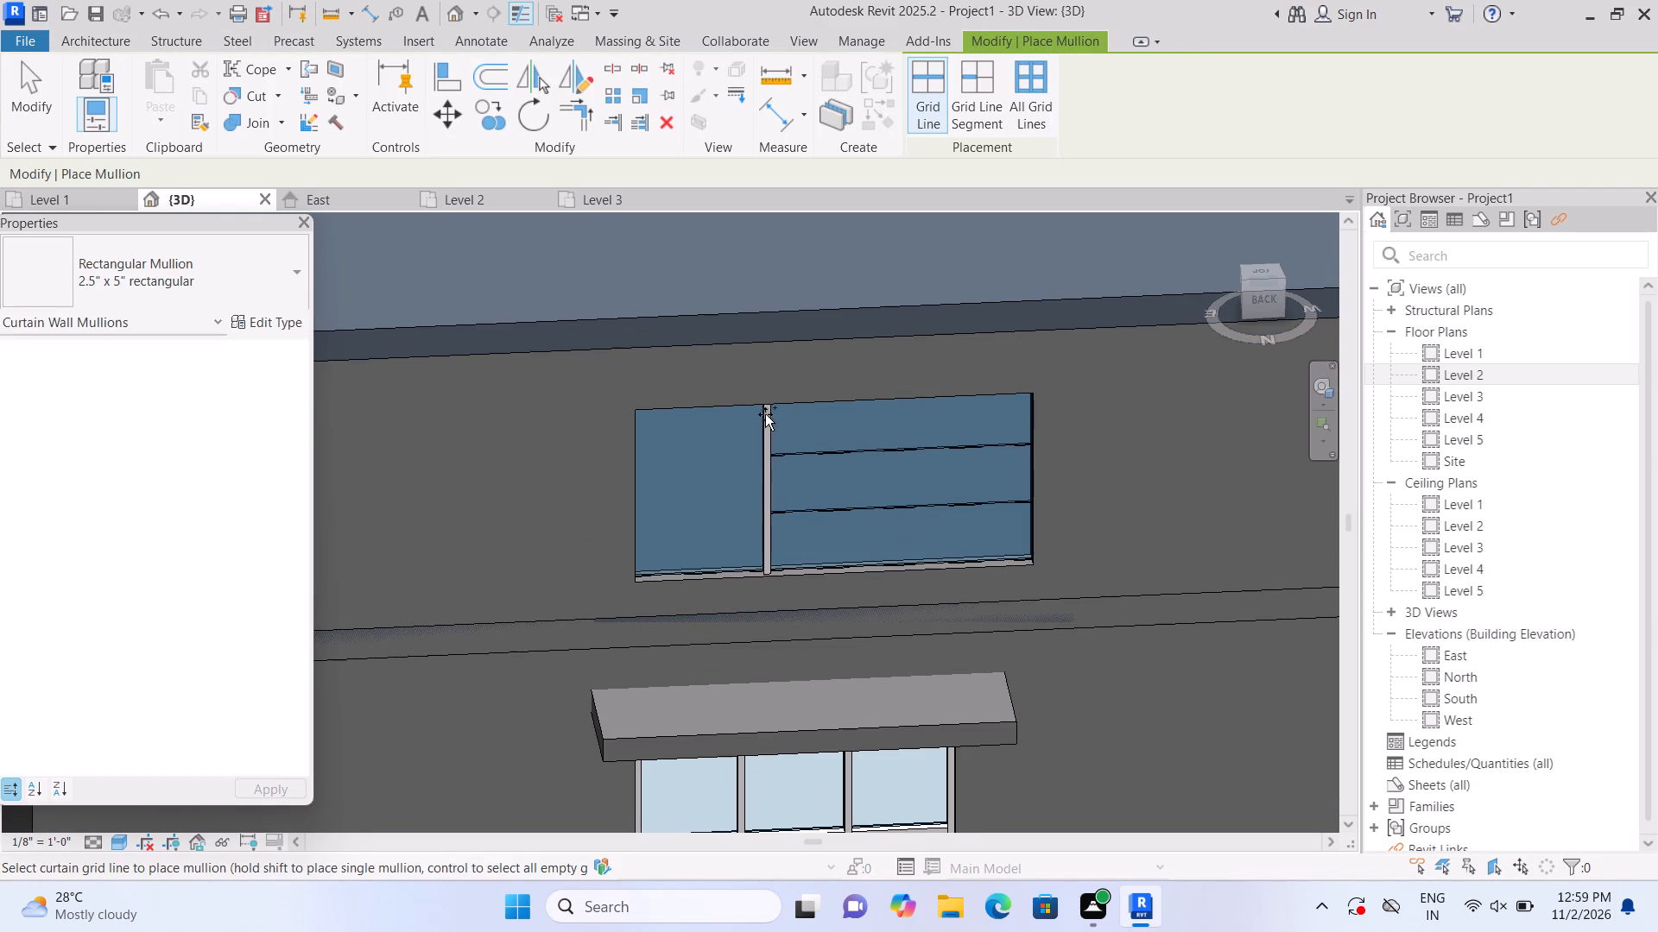
left_click(762, 406)
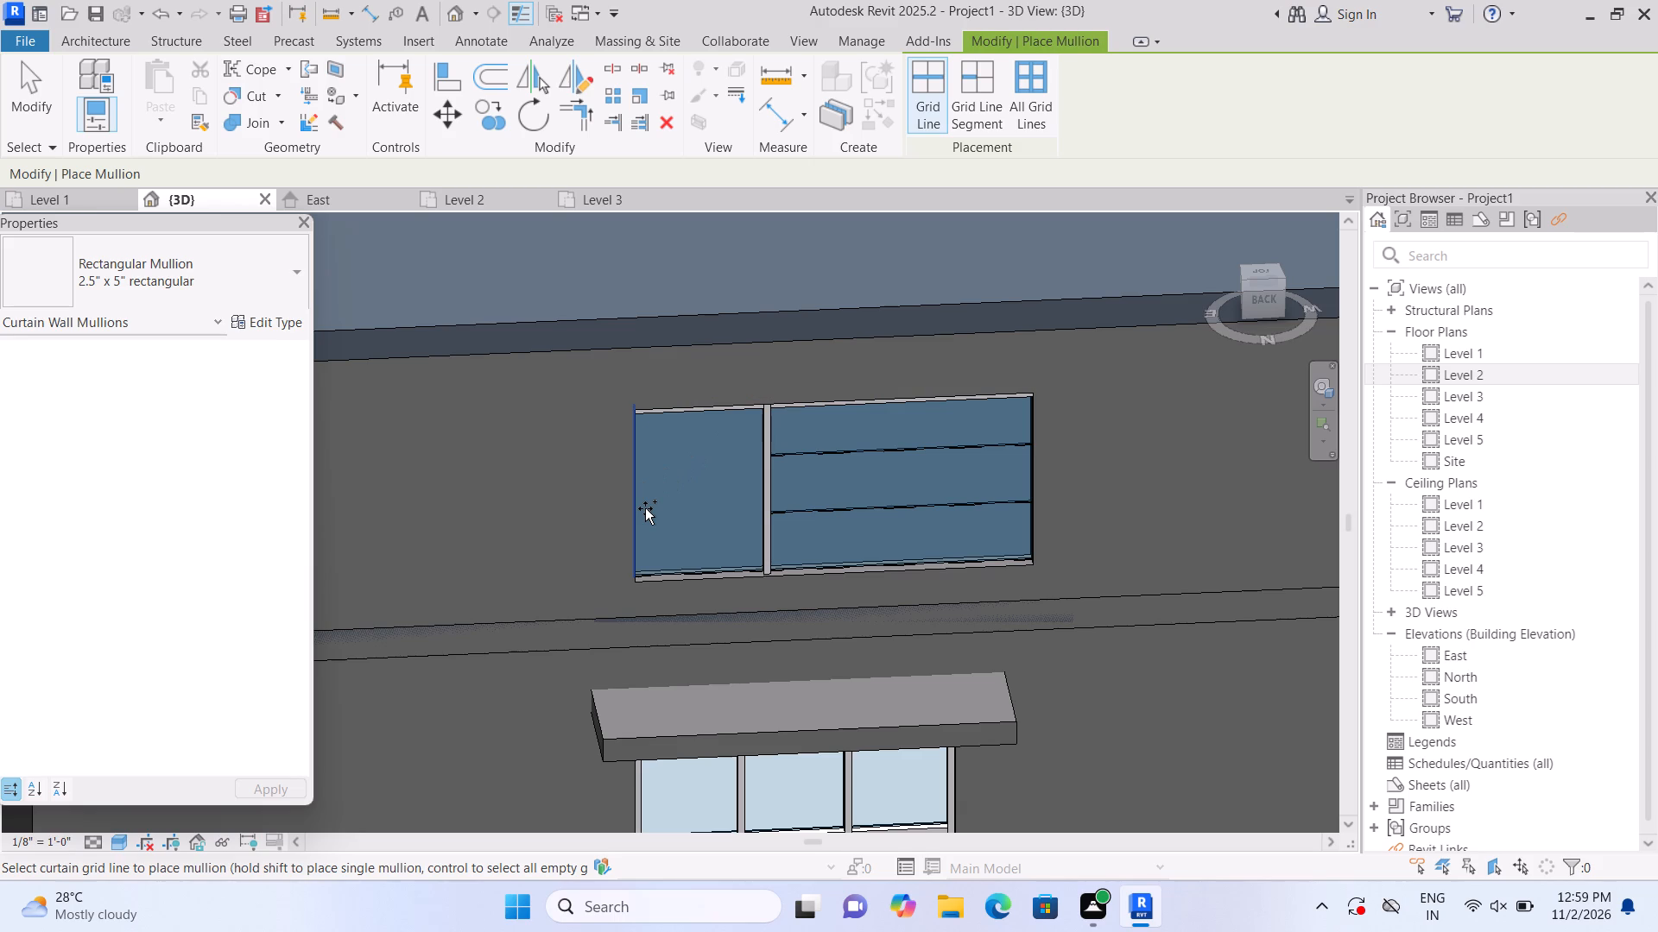
left_click(645, 508)
left_click(679, 580)
left_click(797, 510)
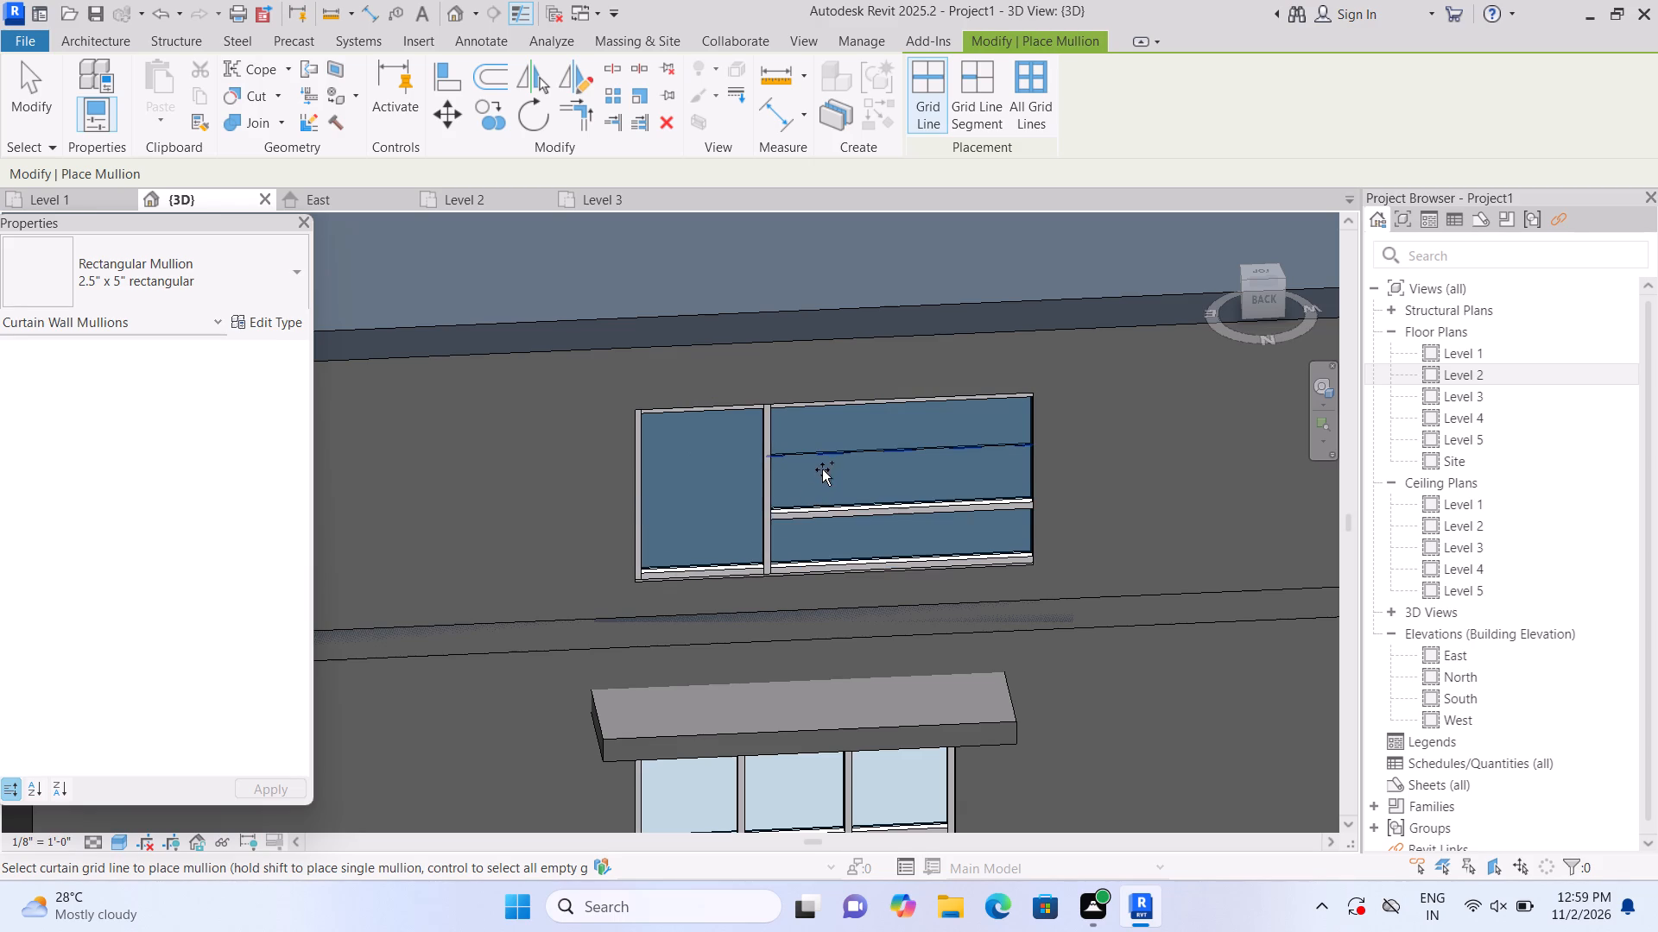
left_click(827, 452)
Start an in-place component in the Generic Models category and begin an extrusion for the Level 2 north window's slab.
scroll(827, 452, "down", 1)
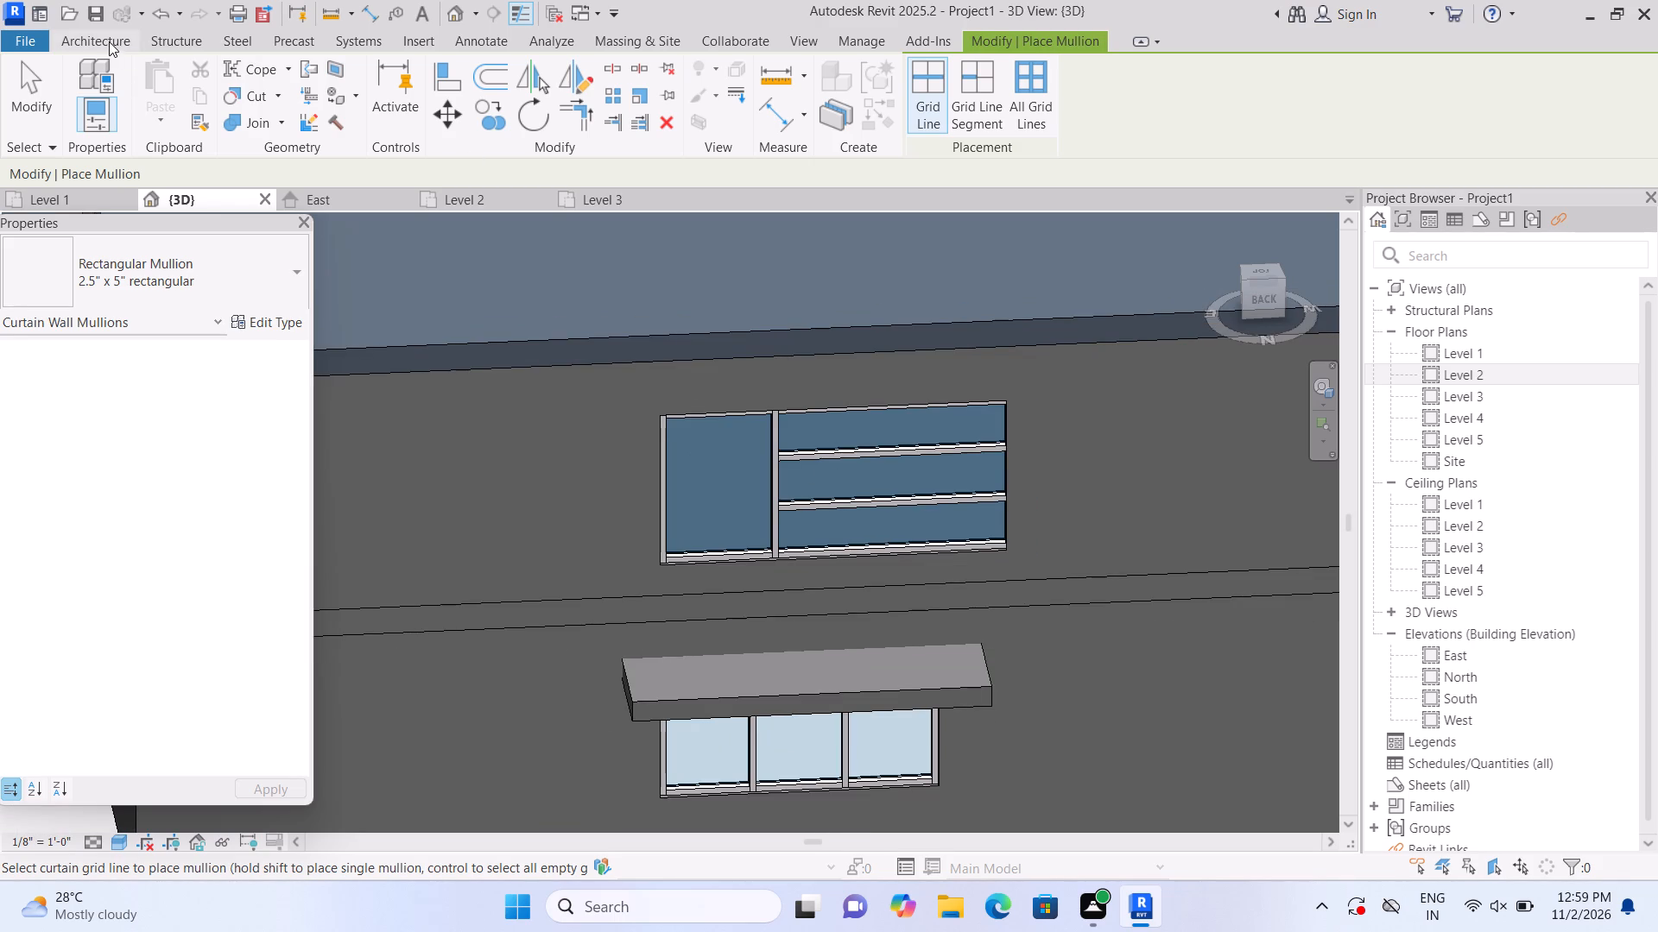
left_click(109, 41)
left_click(256, 116)
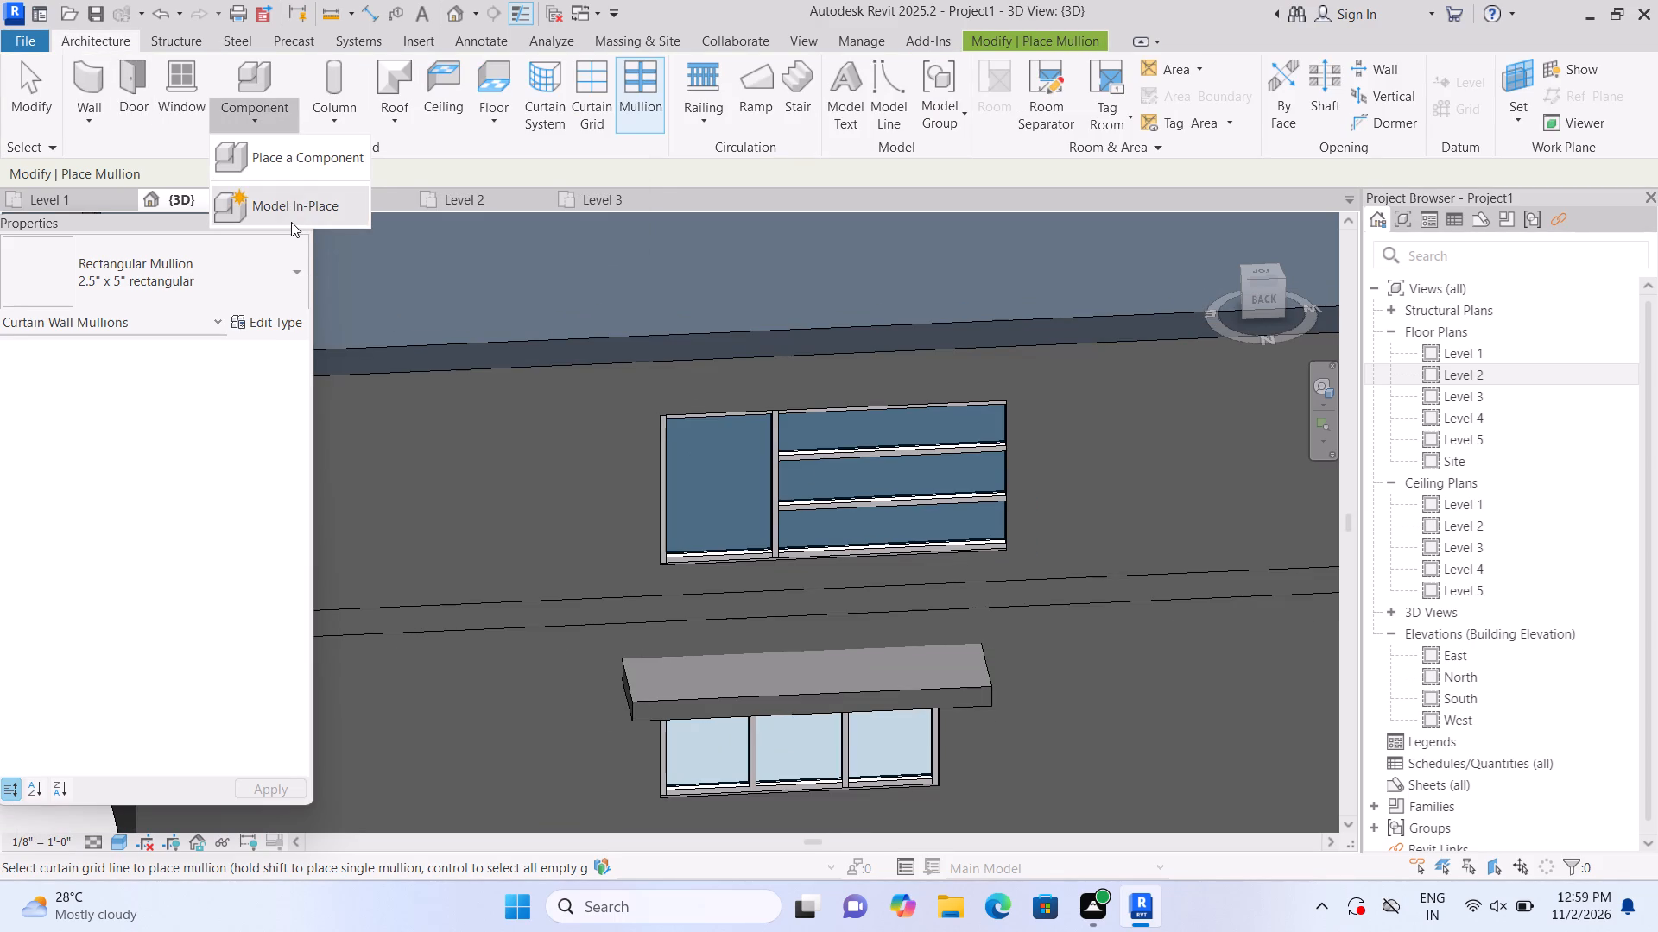
left_click(289, 210)
scroll(726, 439, "down", 6)
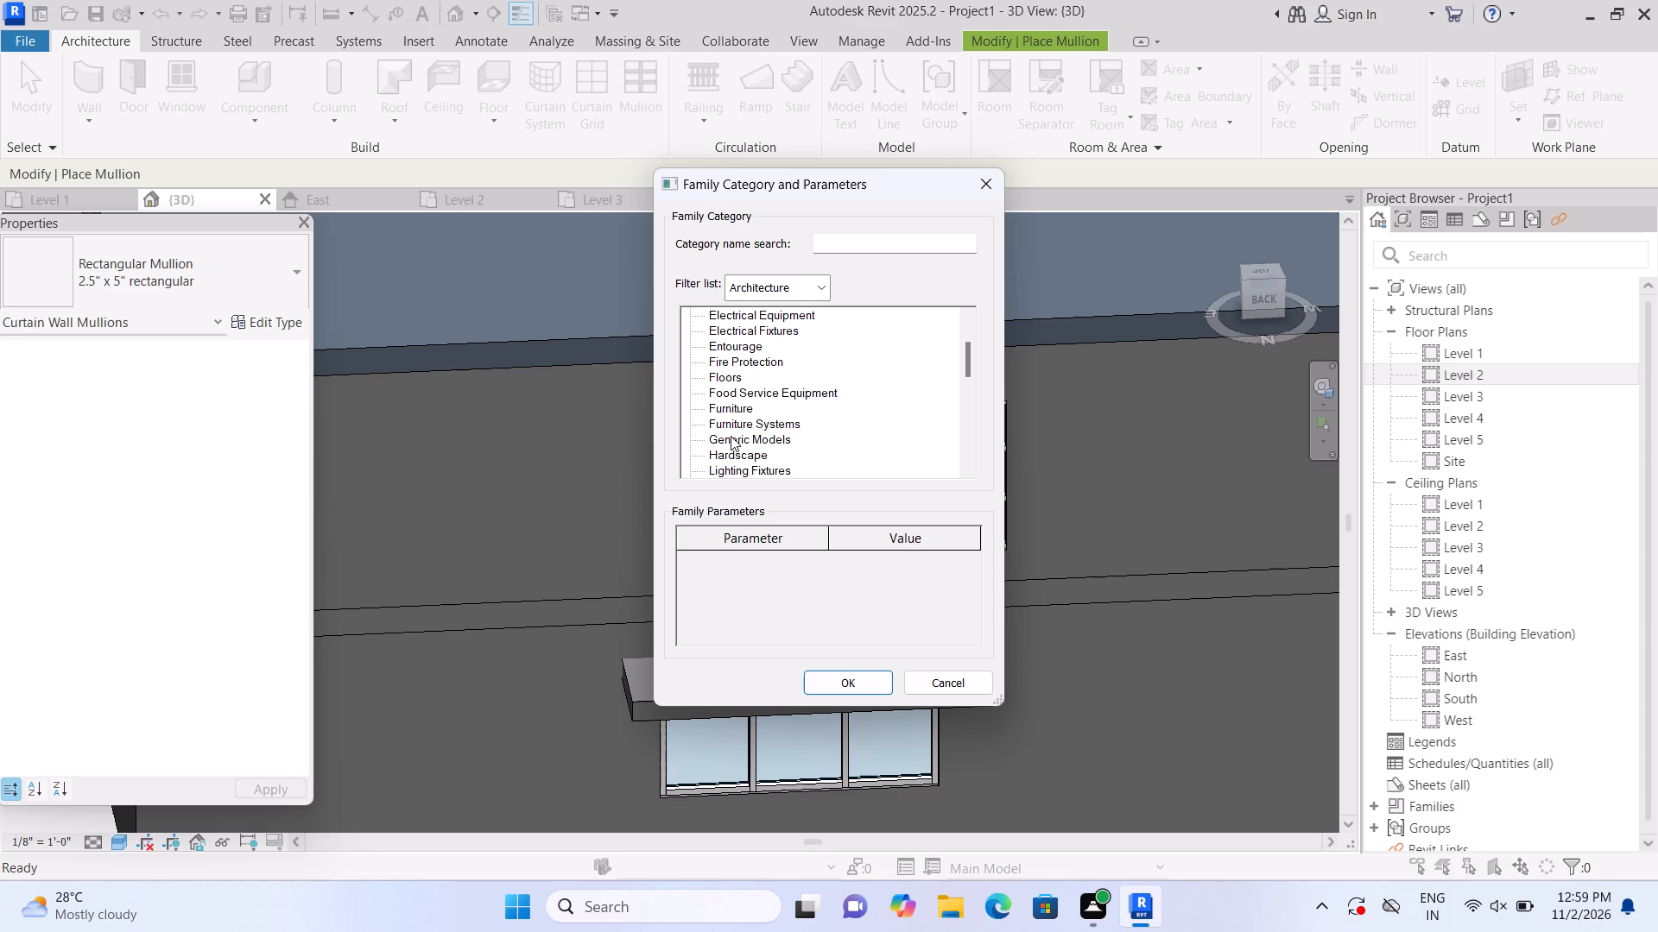
left_click(748, 424)
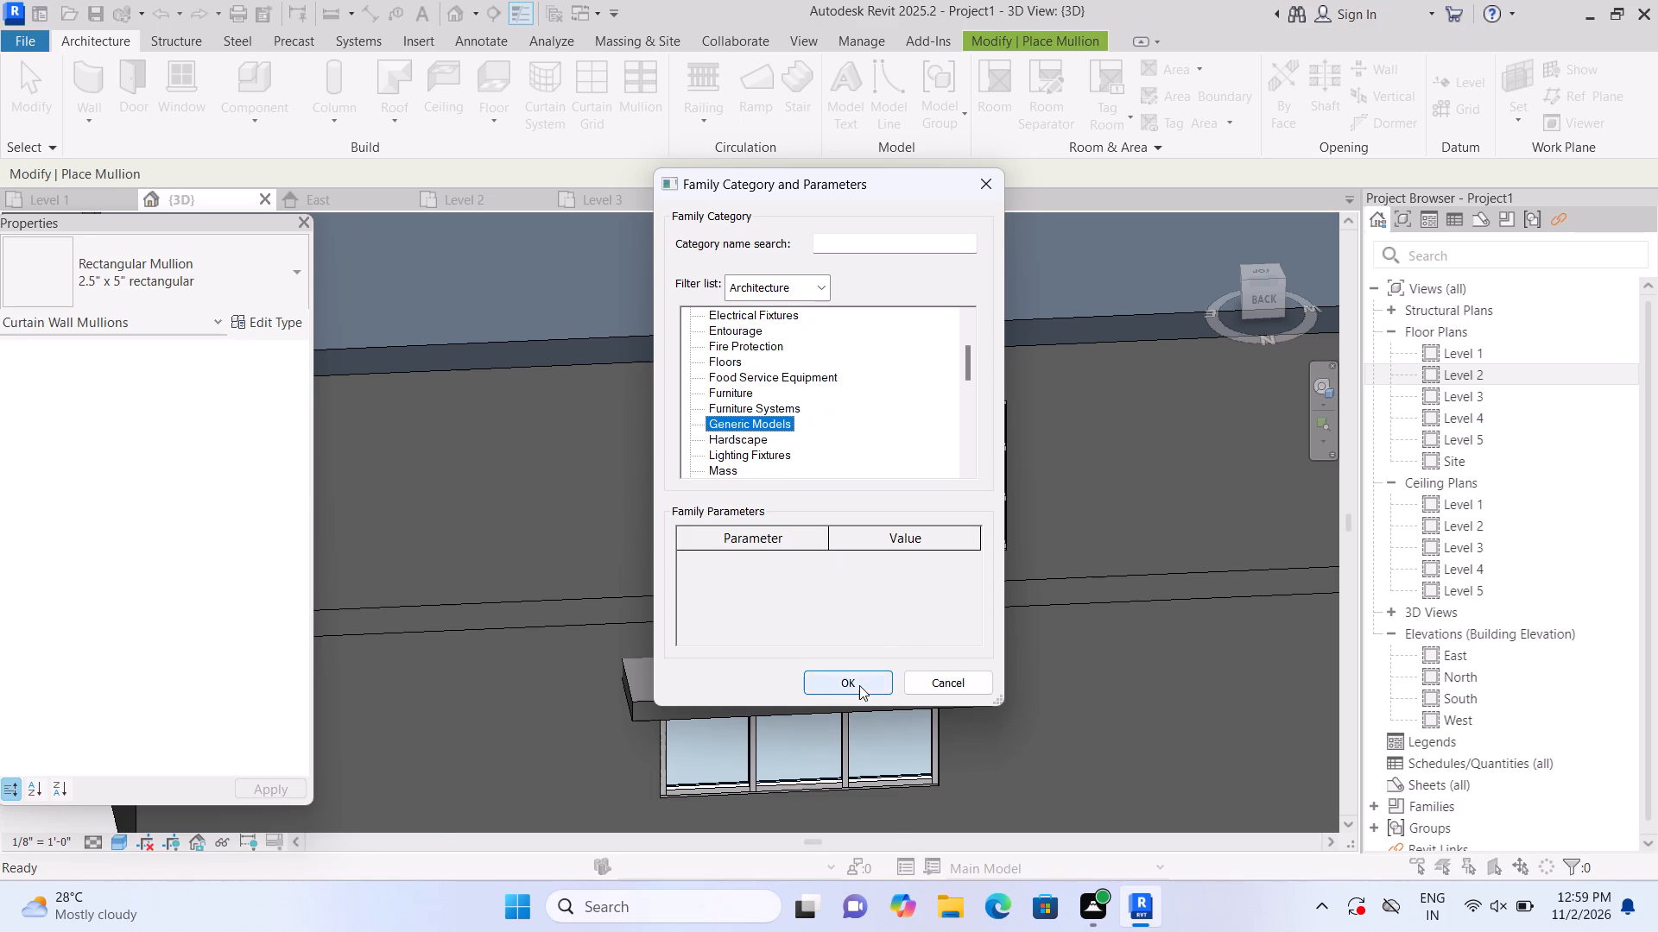
left_click(859, 685)
left_click(875, 489)
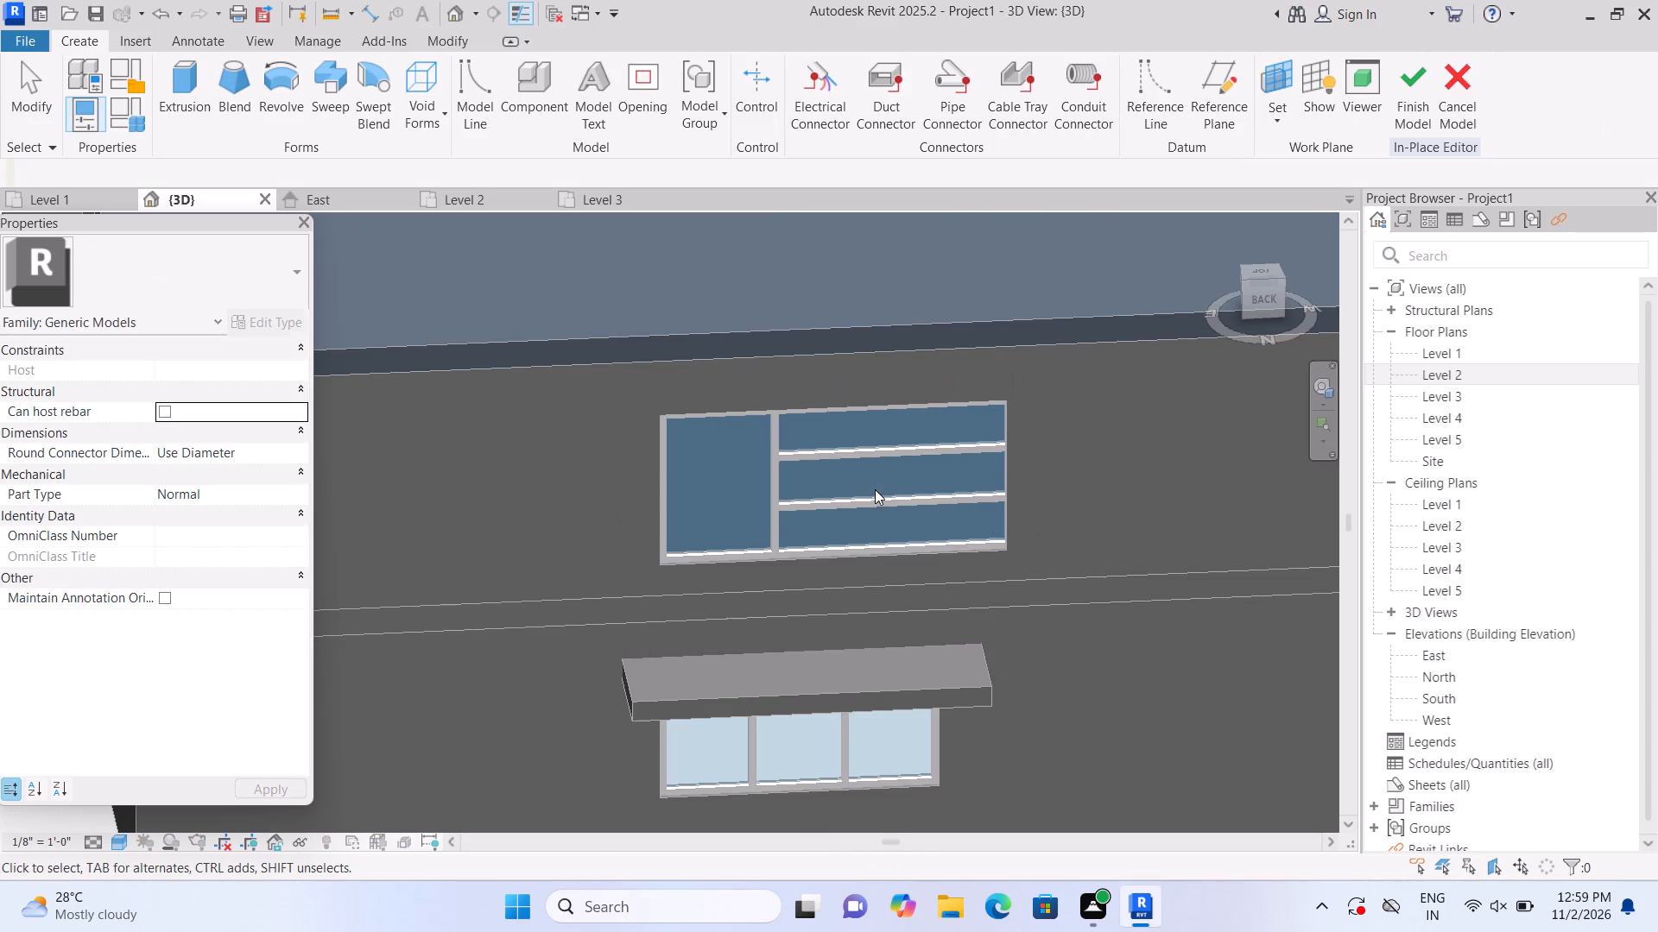
left_click(202, 104)
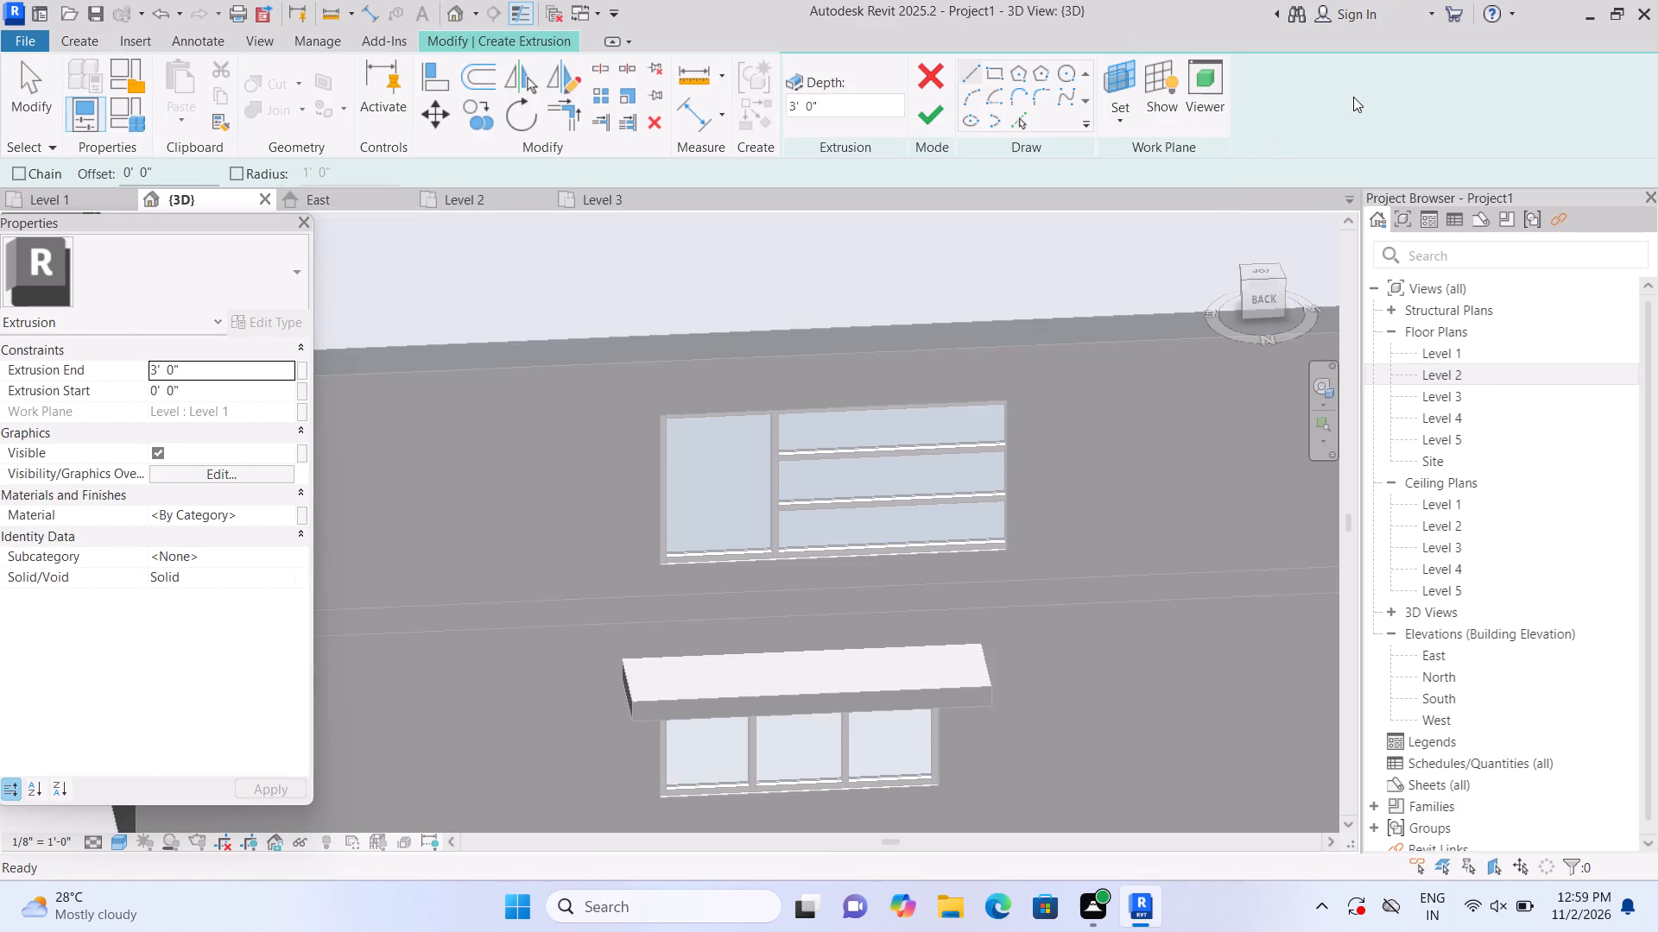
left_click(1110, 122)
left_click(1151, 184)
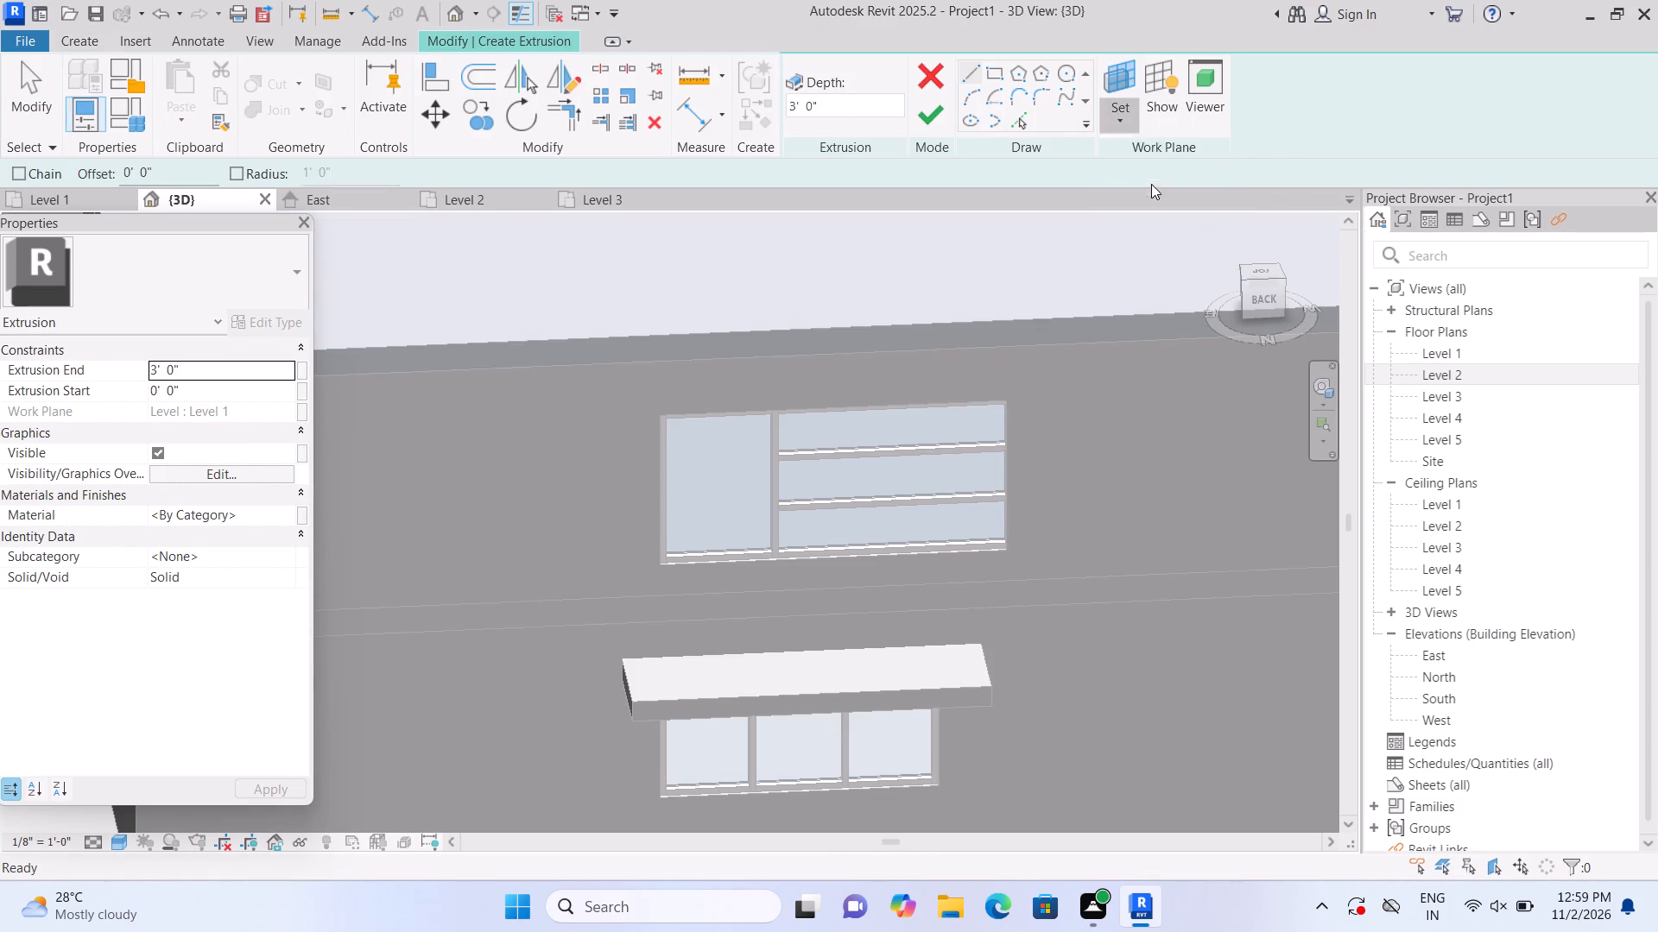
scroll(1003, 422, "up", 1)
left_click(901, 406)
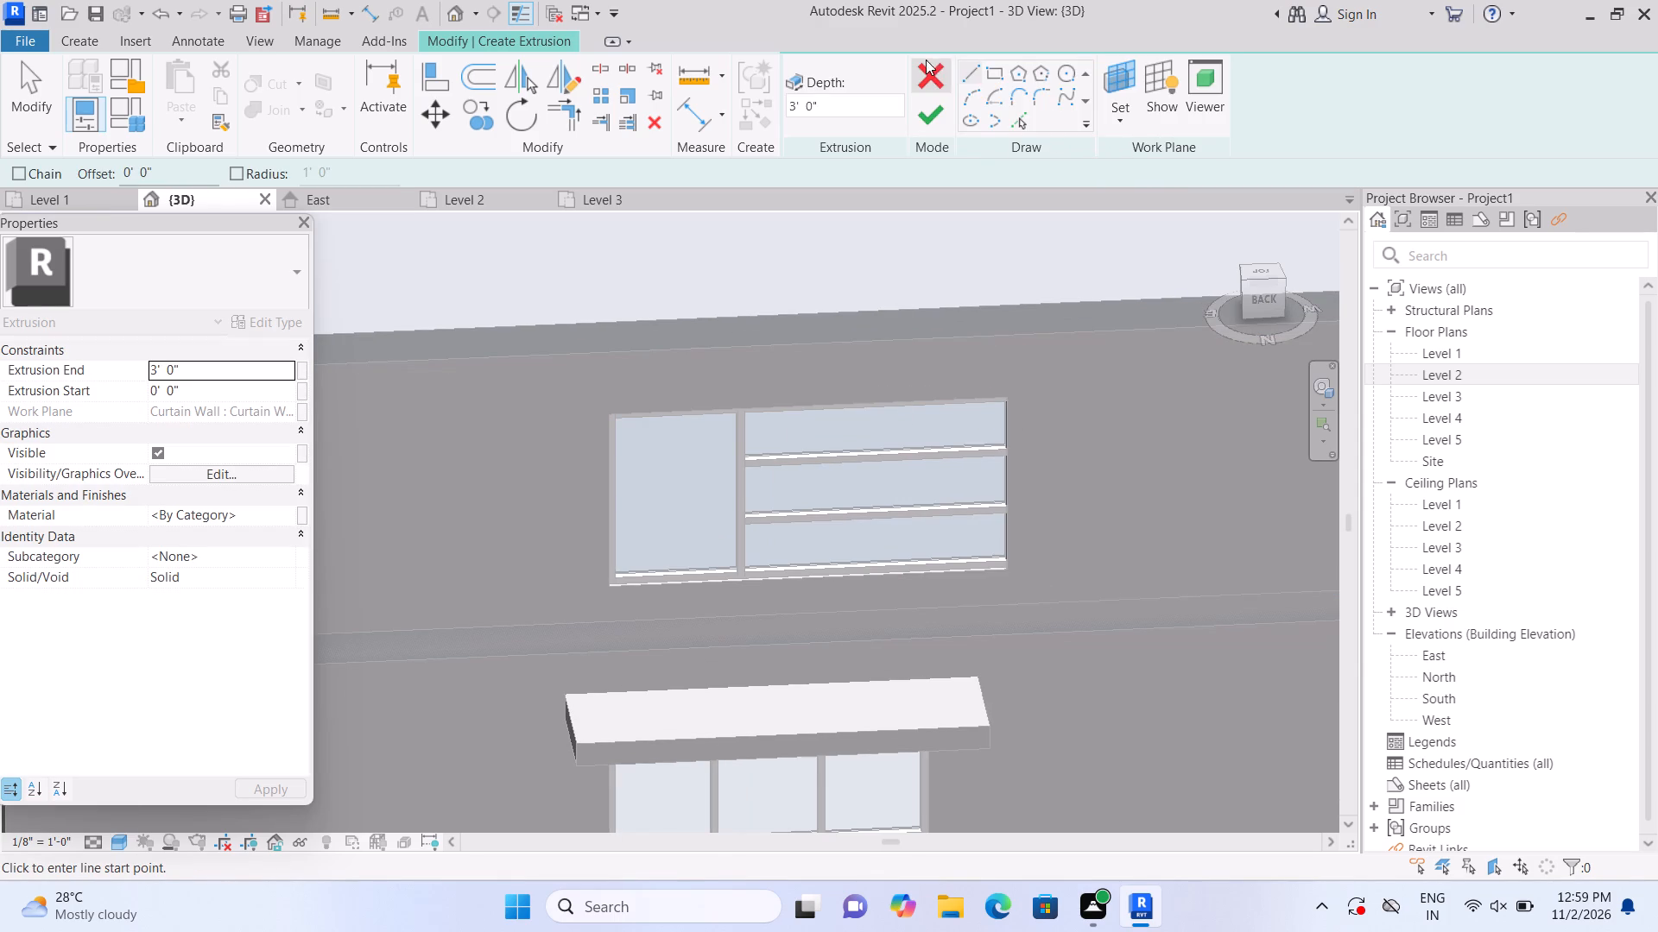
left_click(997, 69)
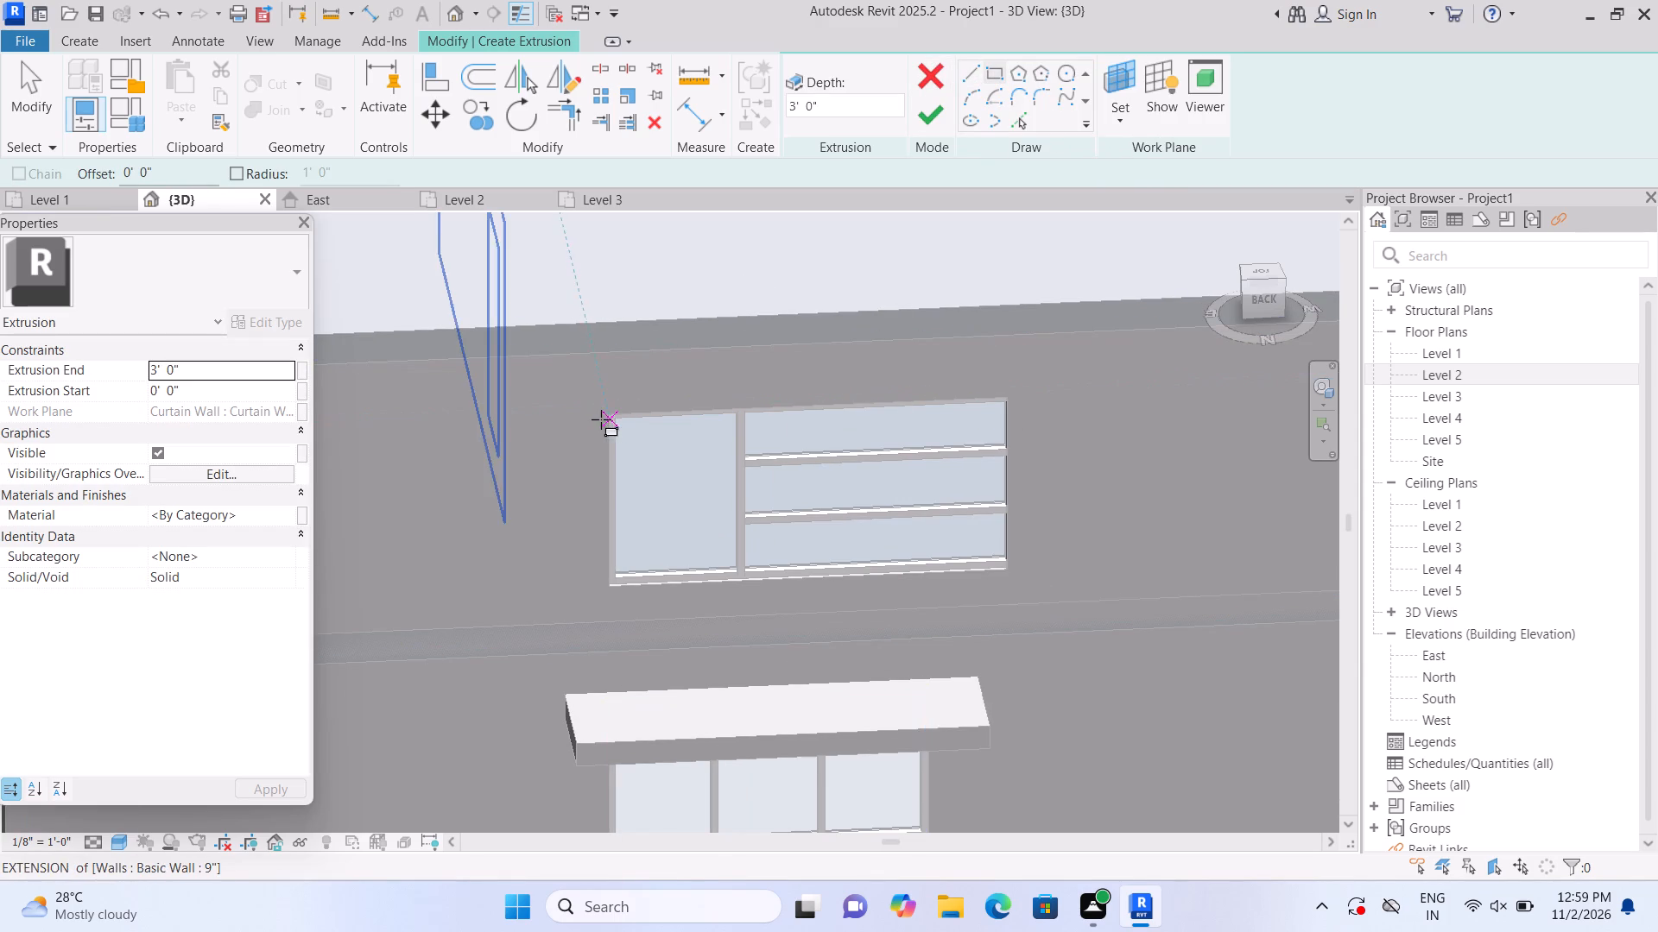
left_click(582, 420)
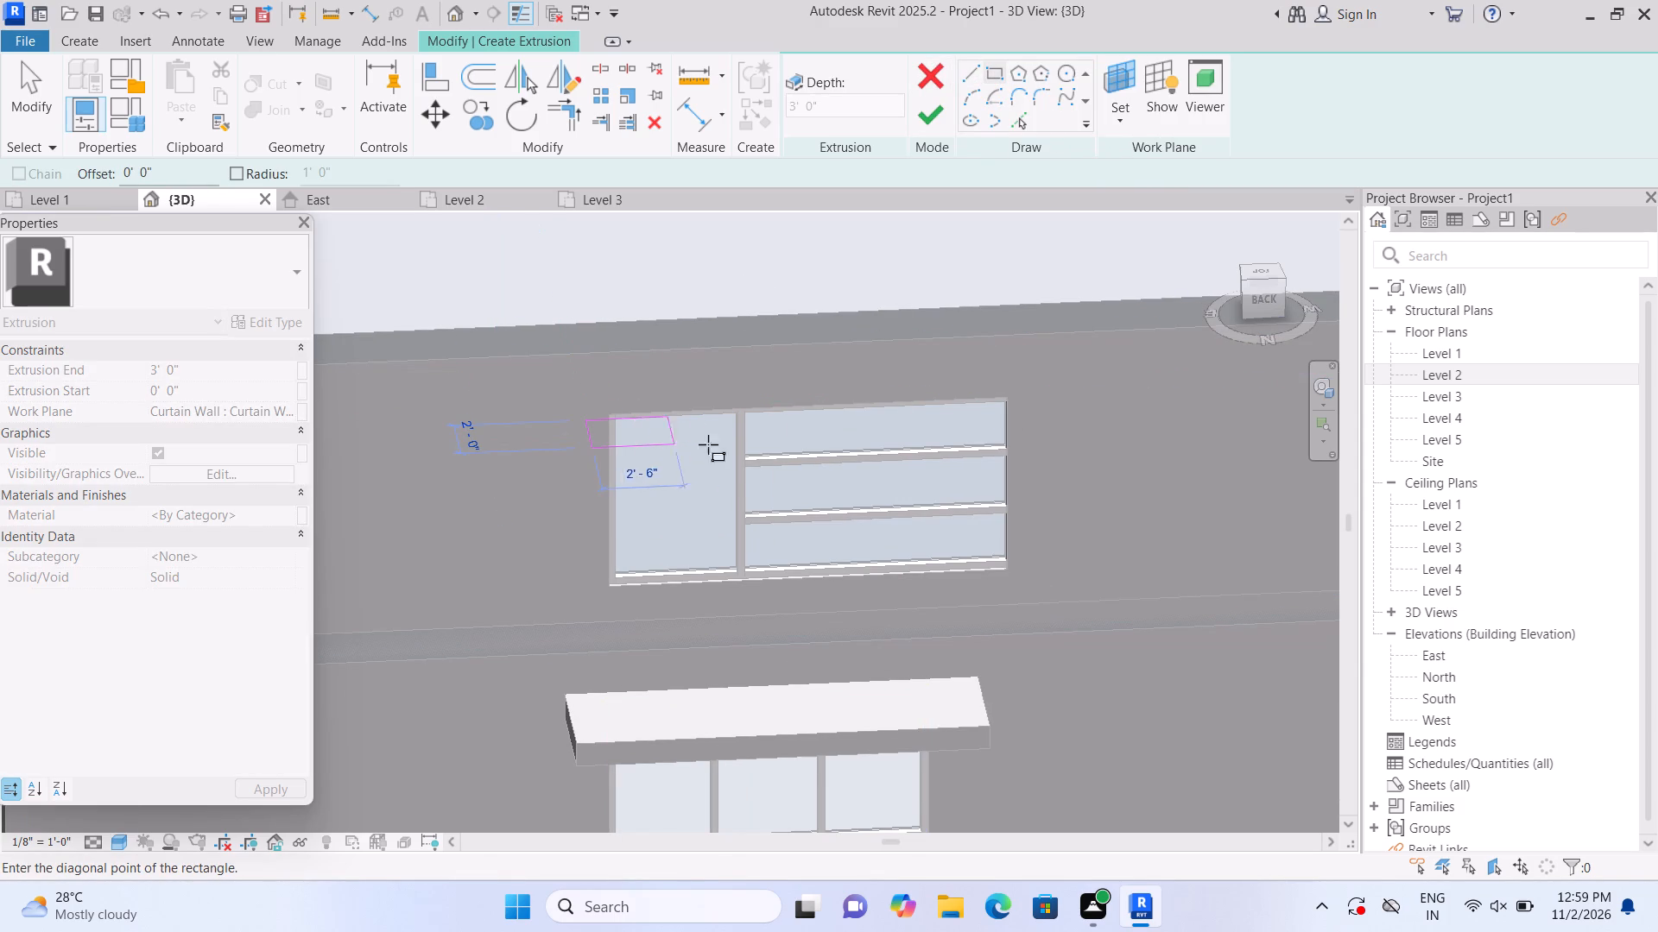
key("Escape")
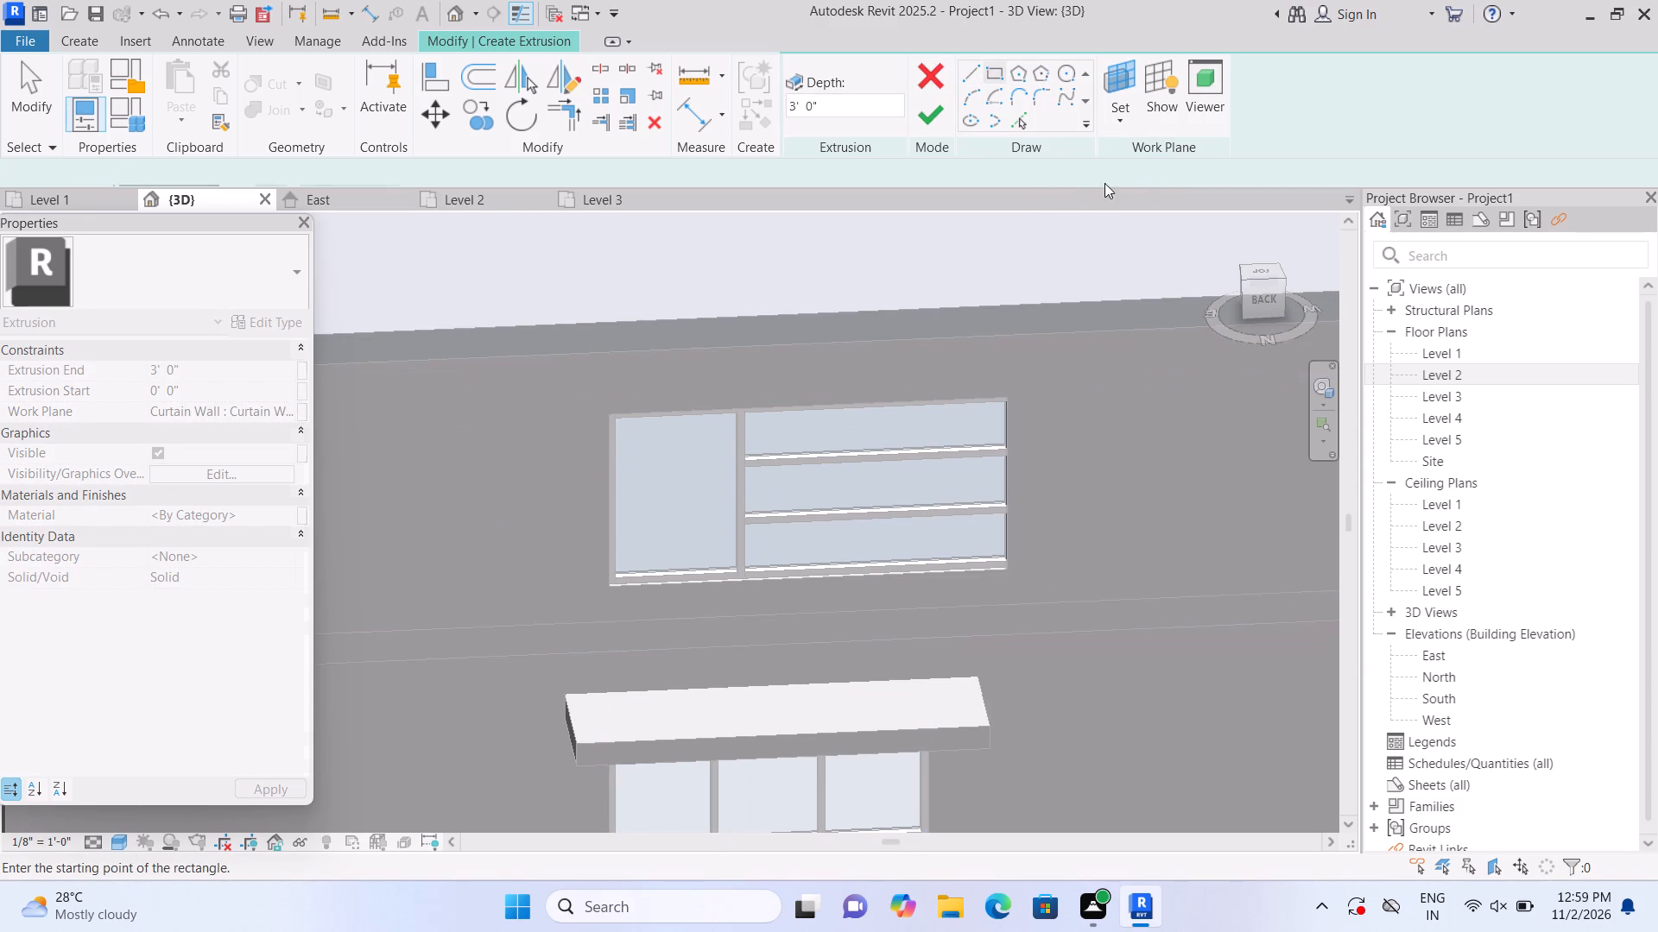
Set the work plane at the Level 2 north window's head, sketch a rectangle about 13'-7 1/2" long across it, and extrude it 9".
left_click(1125, 119)
left_click(1134, 187)
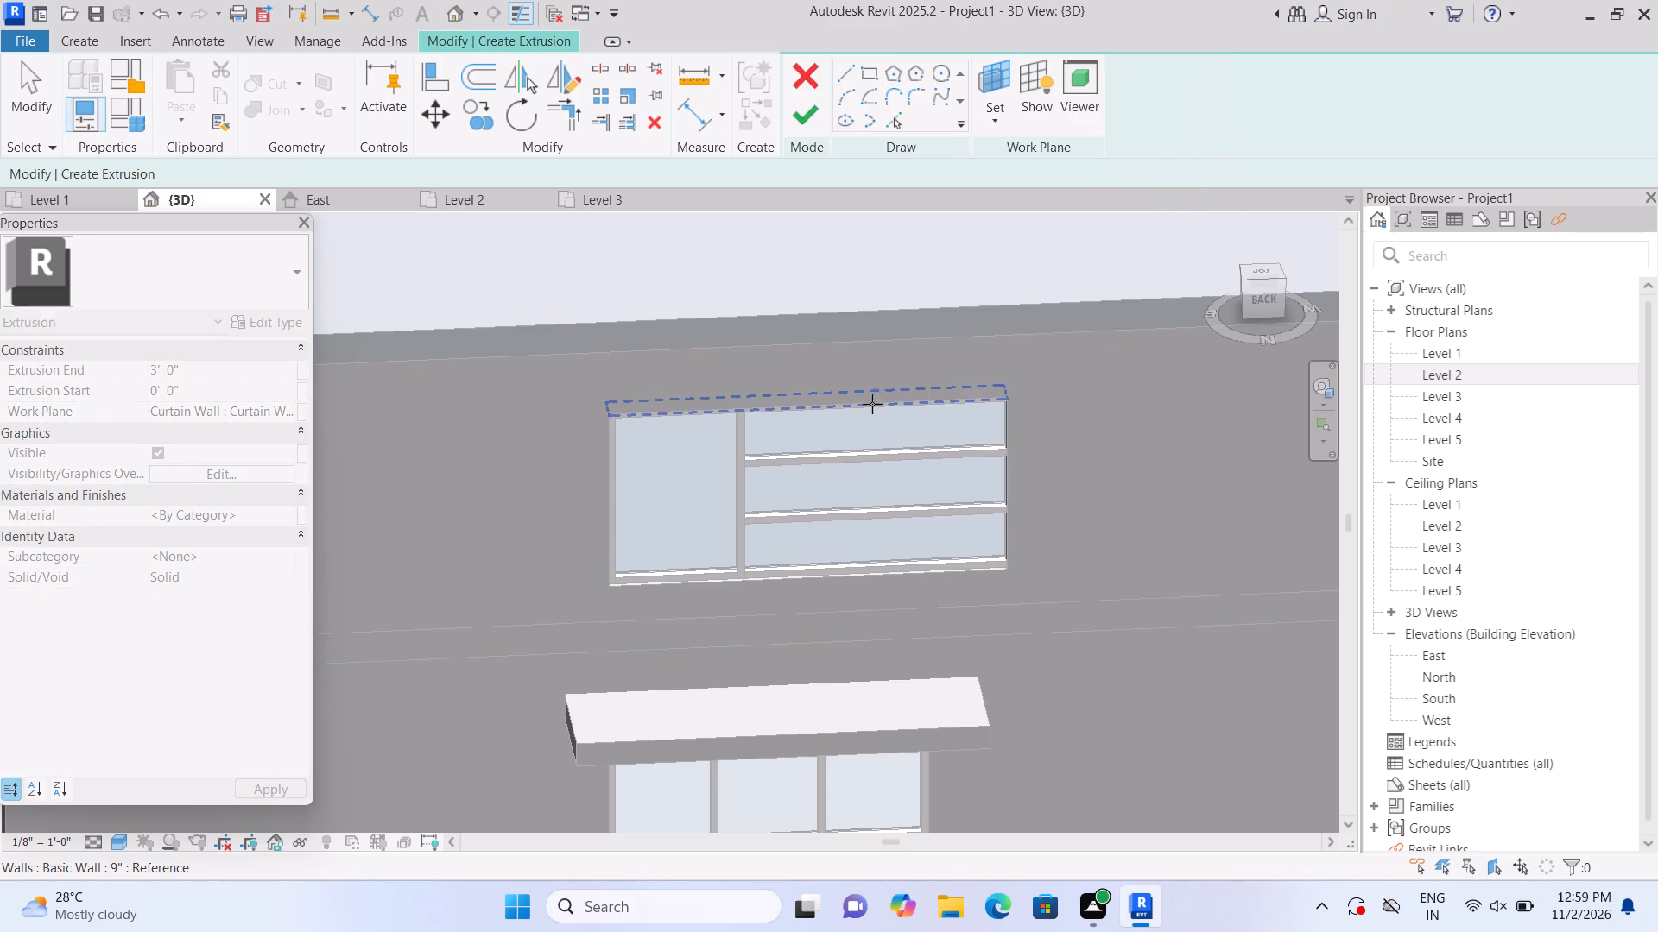
left_click(849, 419)
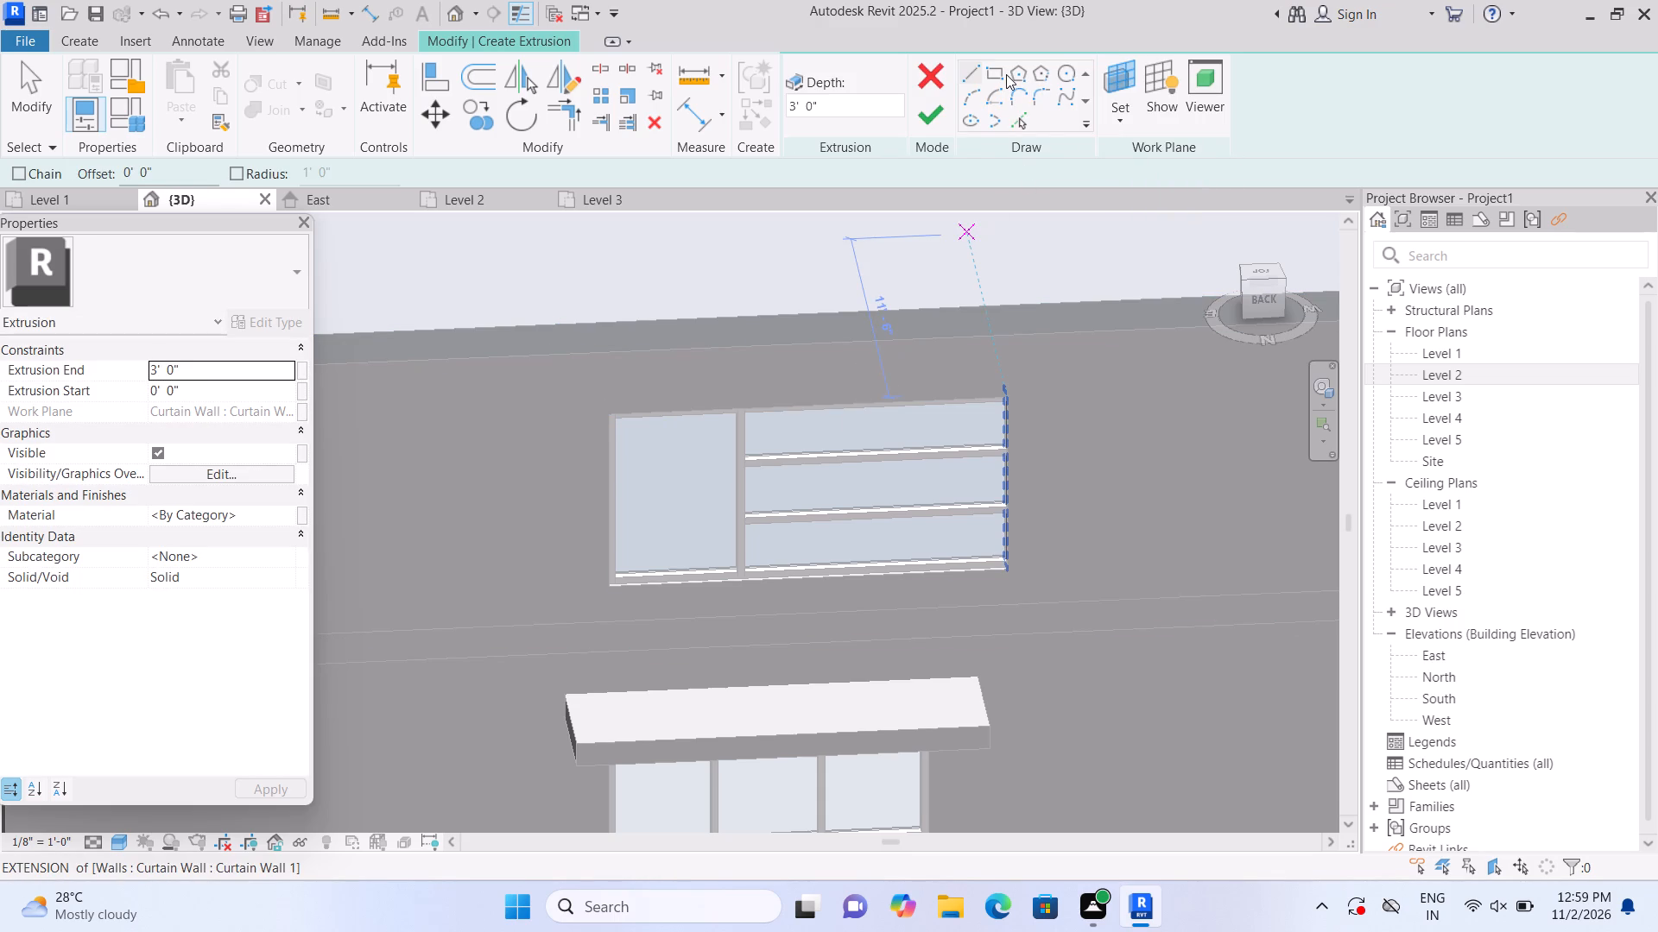
left_click(992, 72)
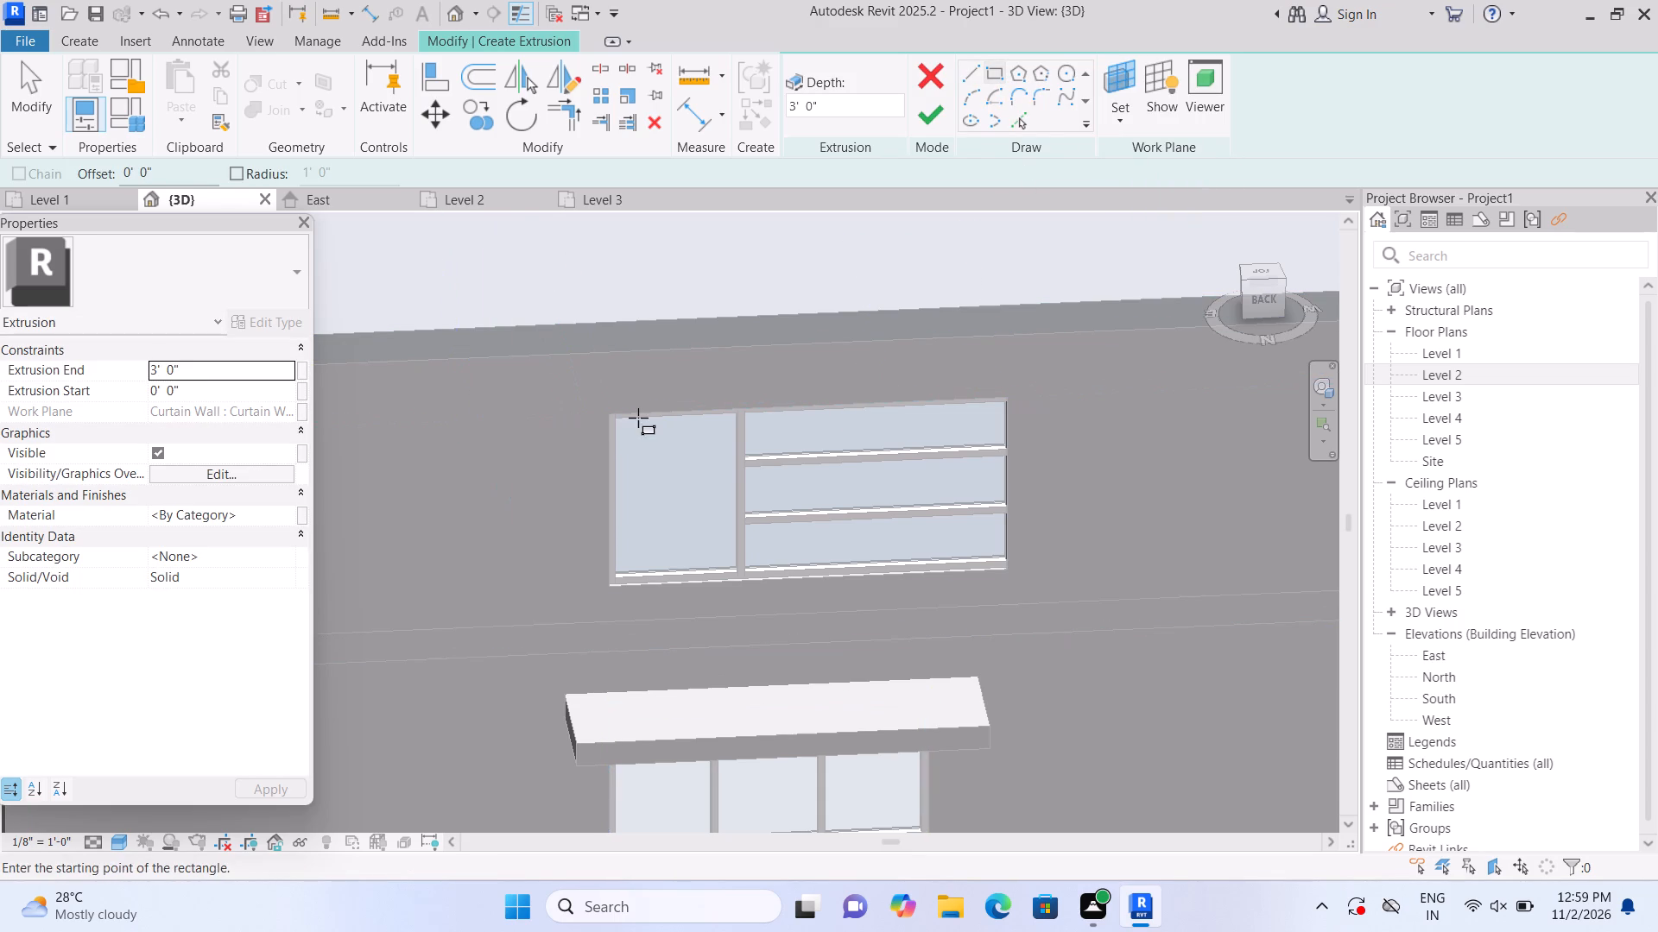
left_click(590, 416)
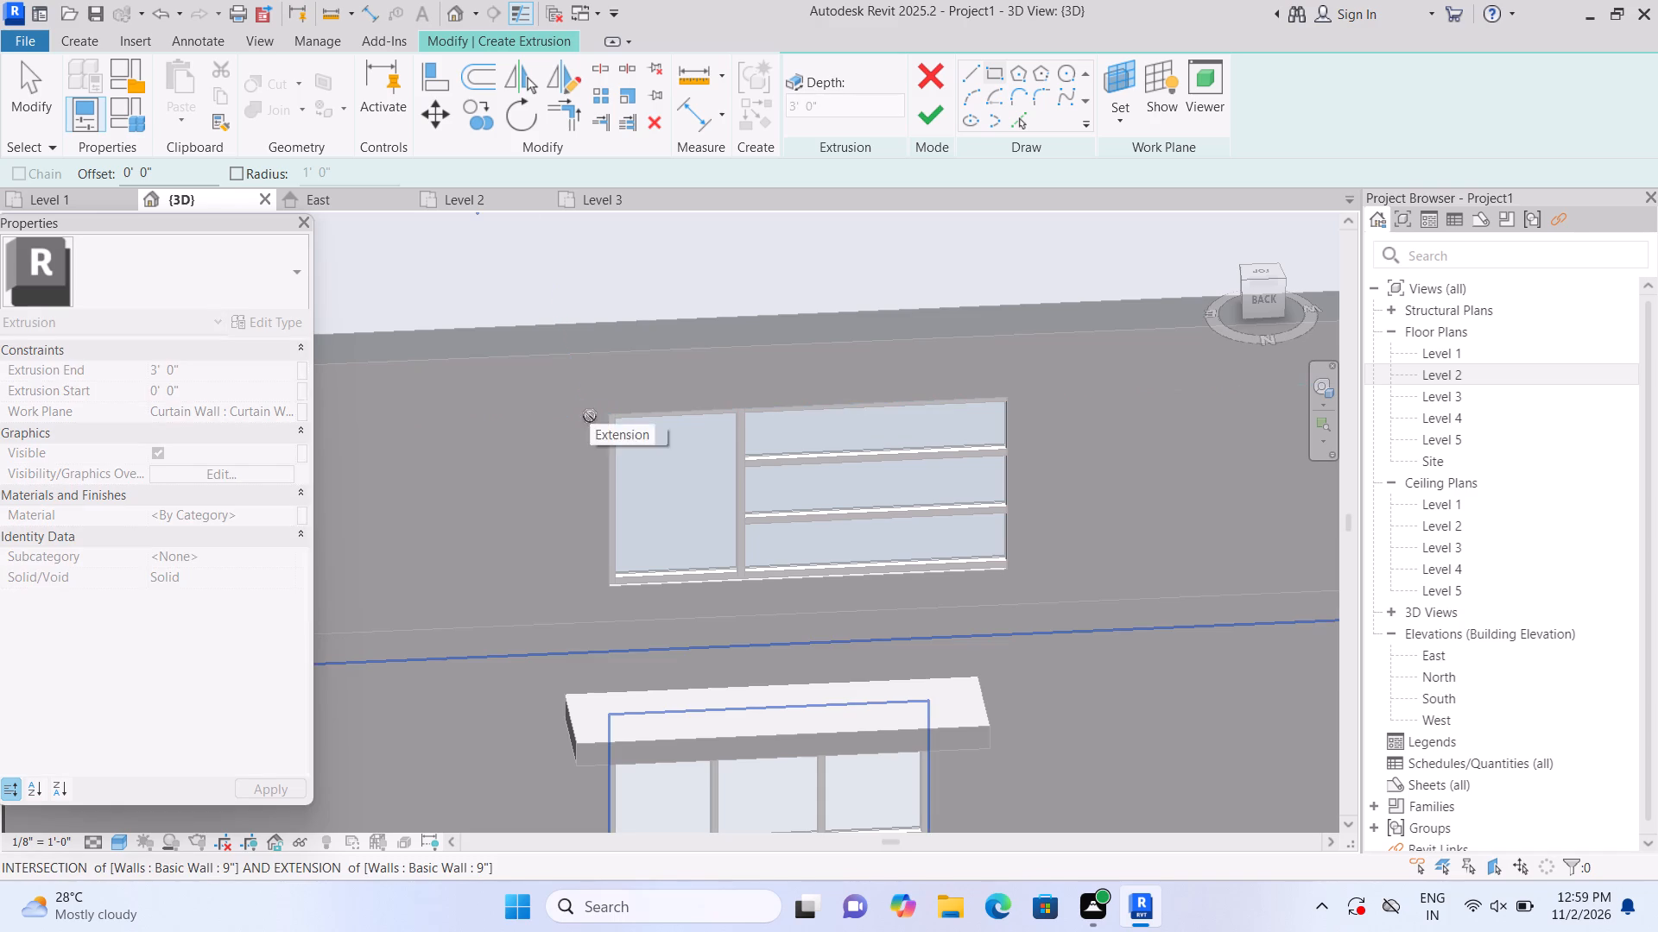
left_click(1049, 425)
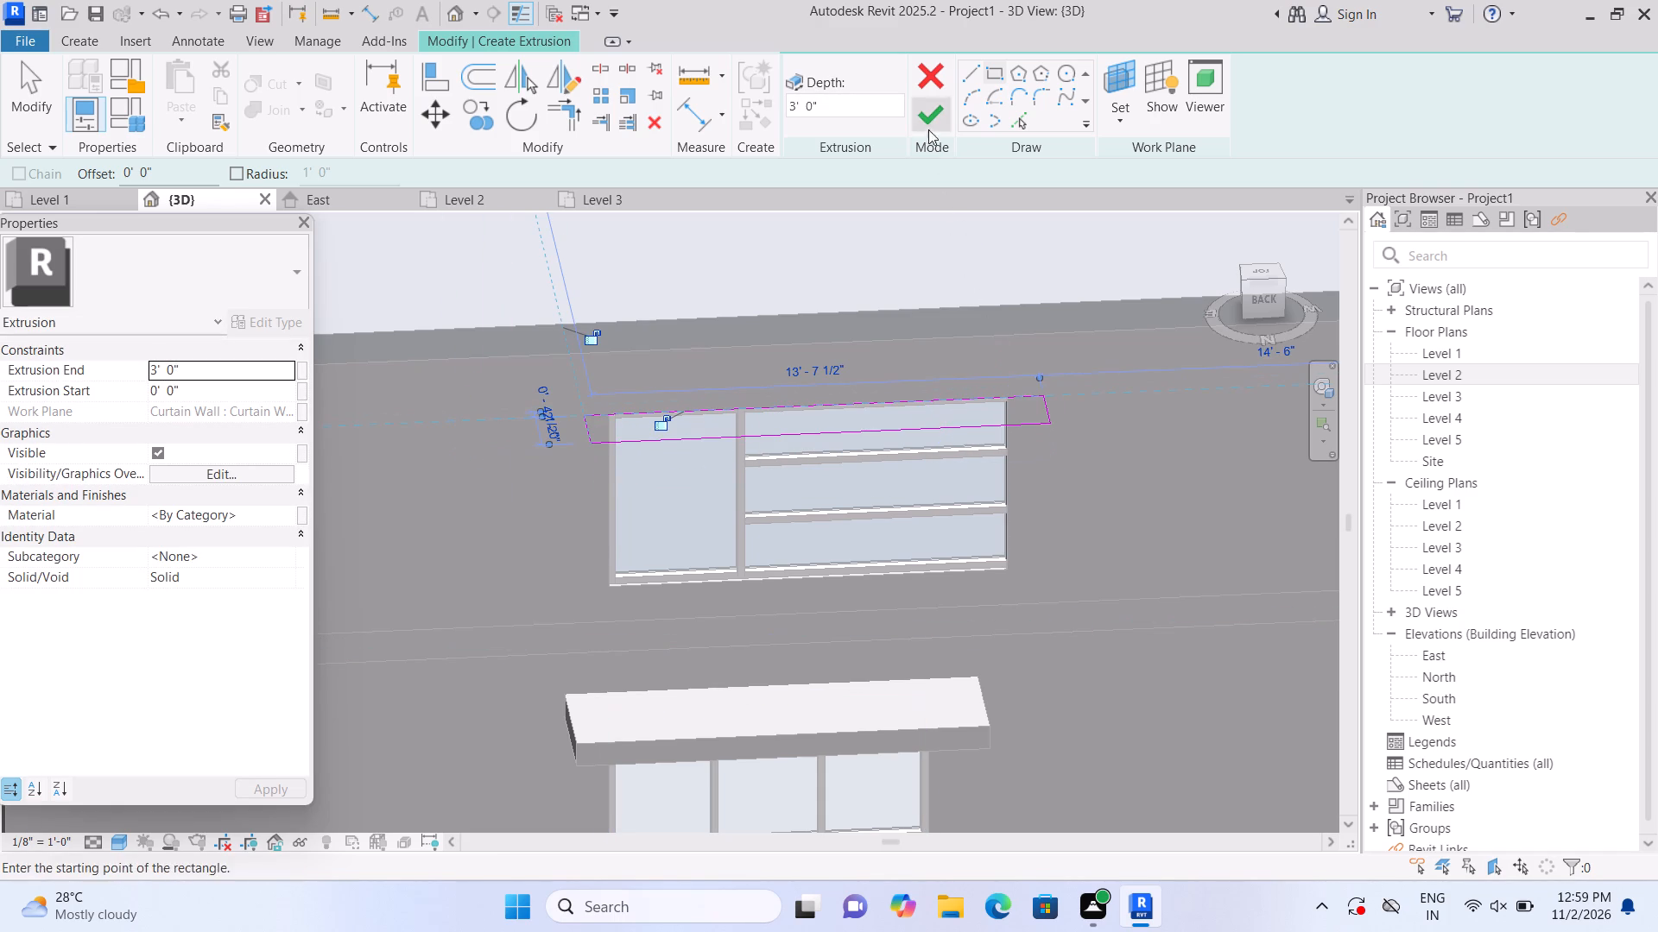
left_click(928, 121)
left_click(256, 364)
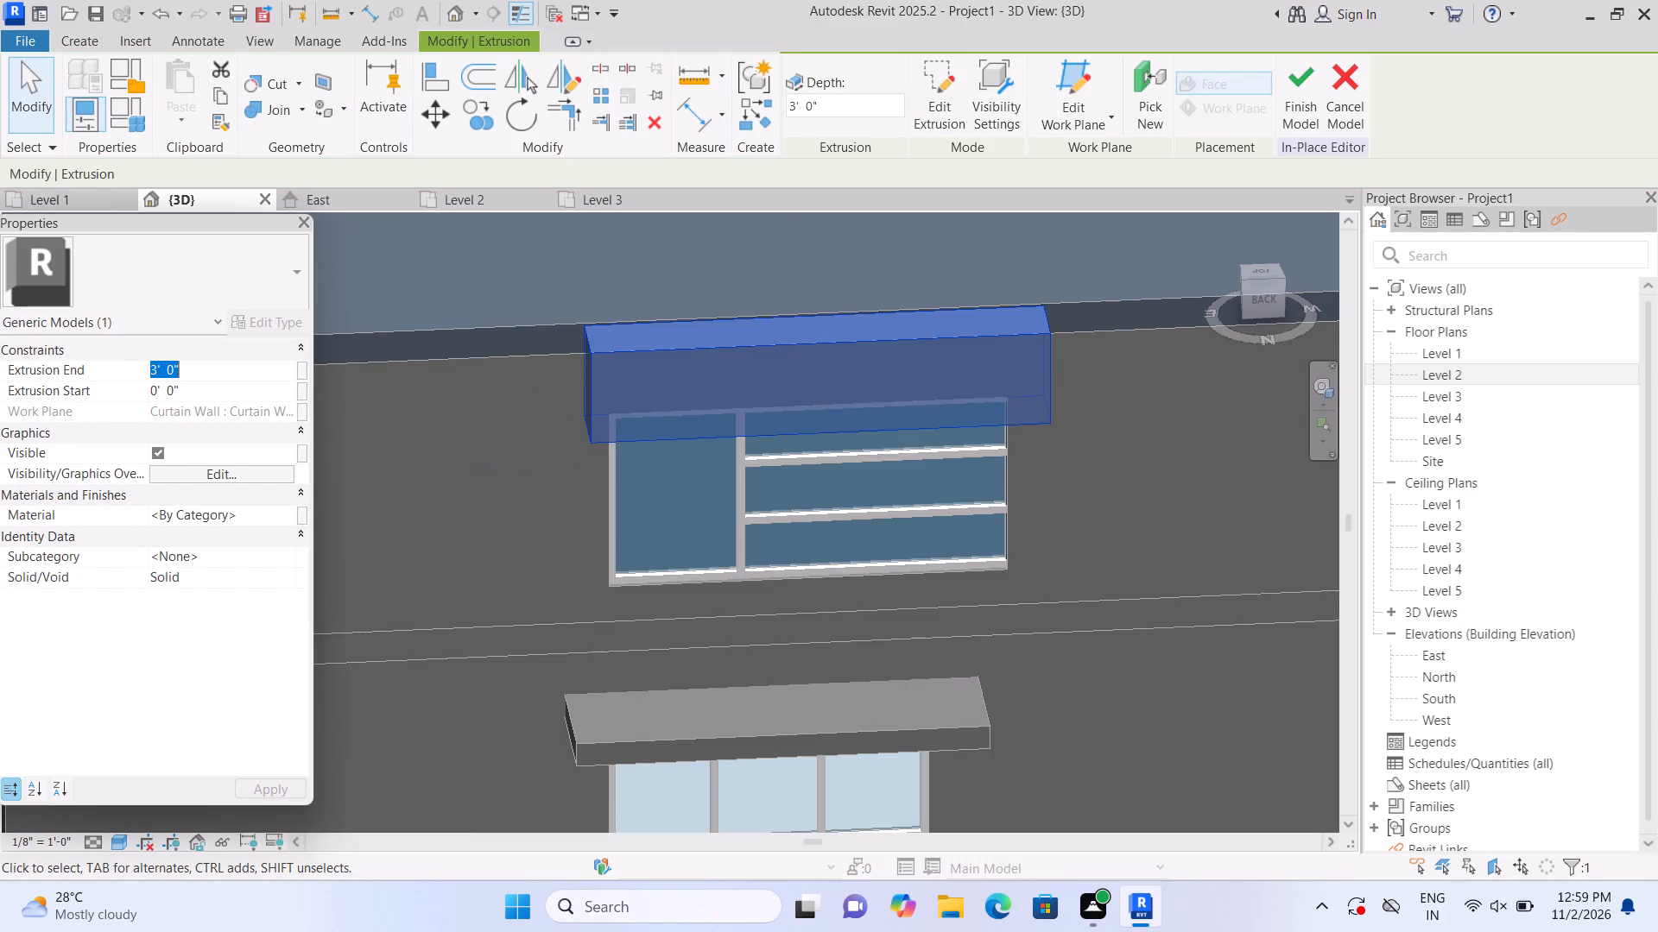
key("BackSpace")
type("9\"")
key("Return")
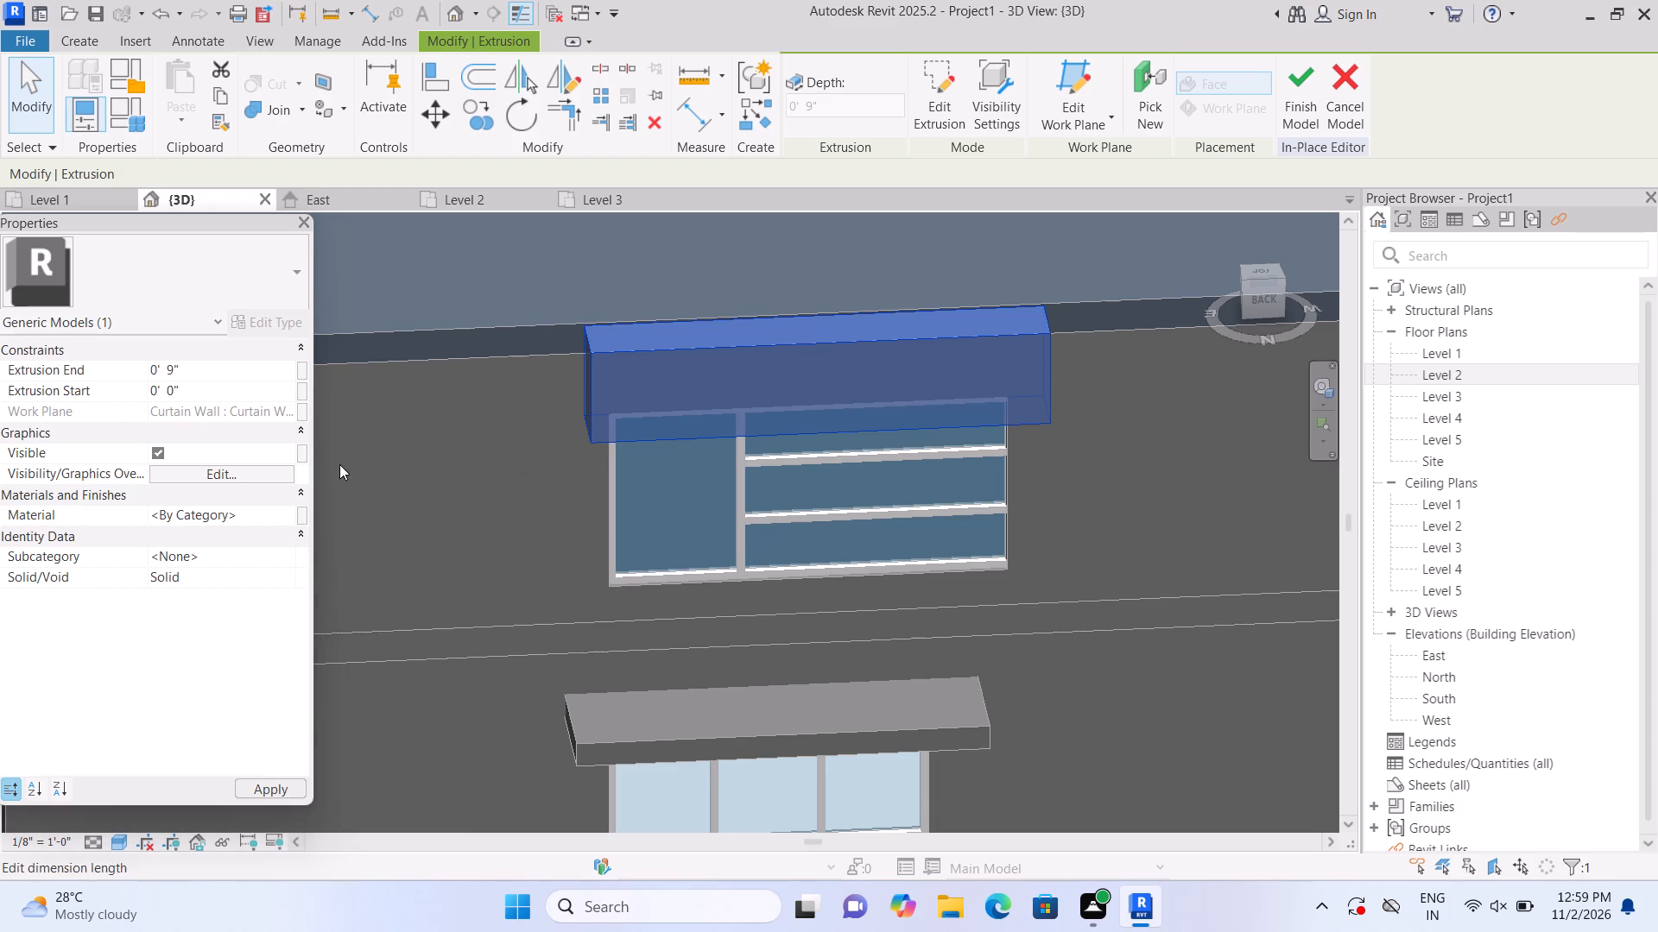
Increase how far the slab above the Level 2 north window projects from the wall by pulling its outer face outward.
scroll(410, 483, "down", 4)
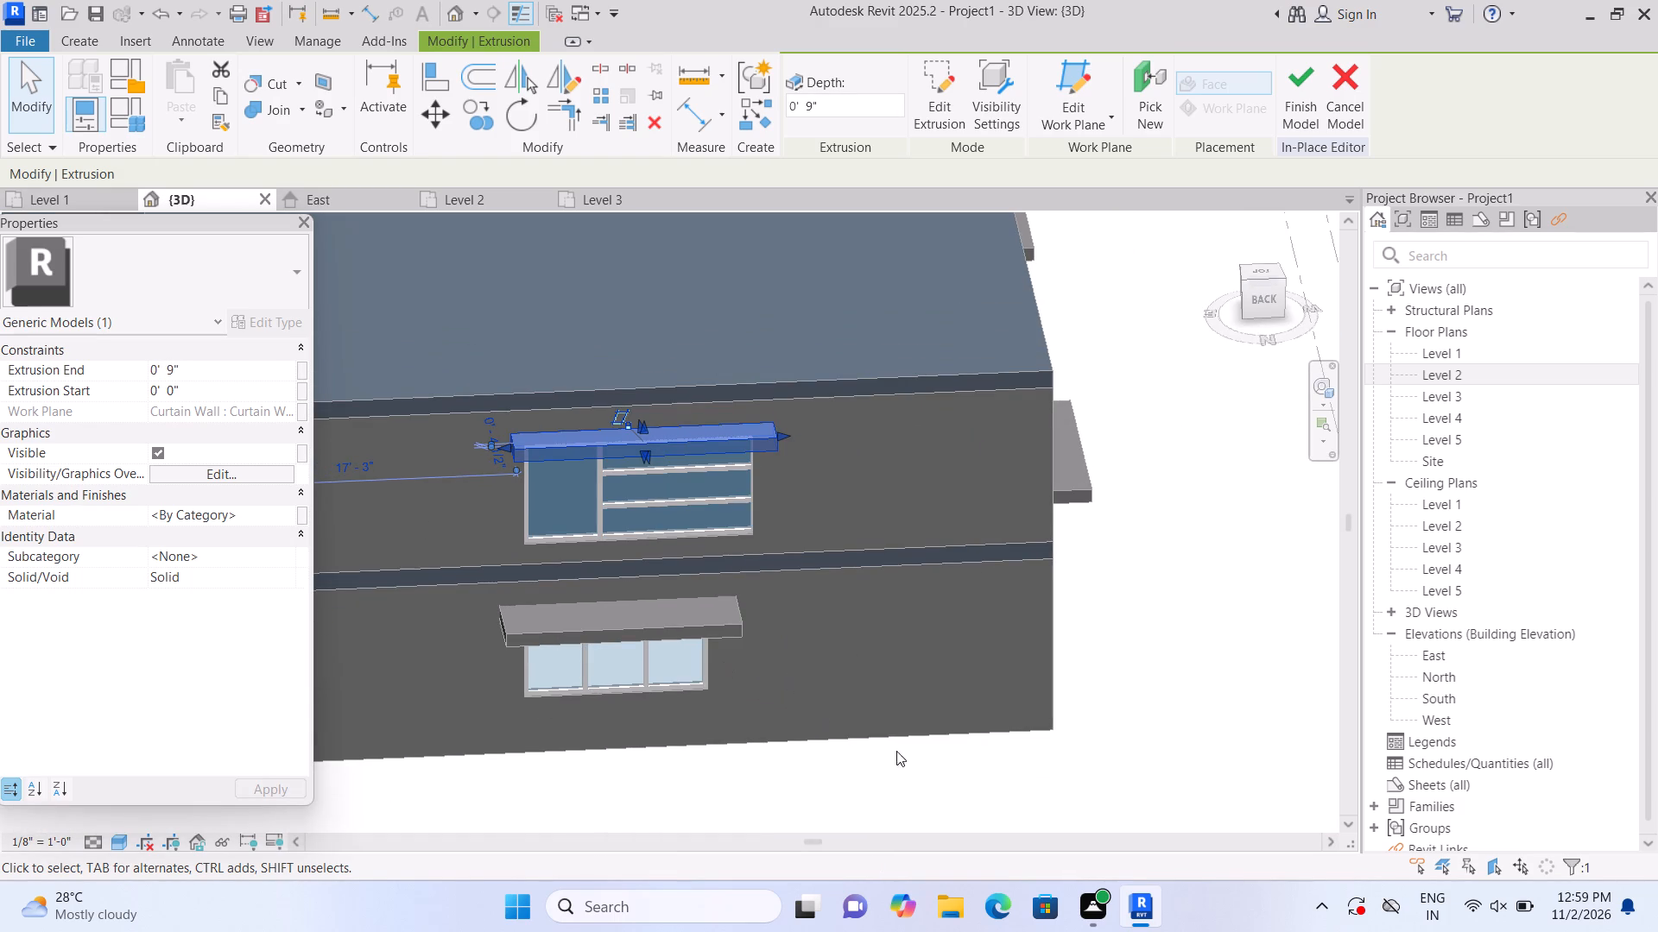
middle_click_drag(1123, 708, 990, 767, "shift")
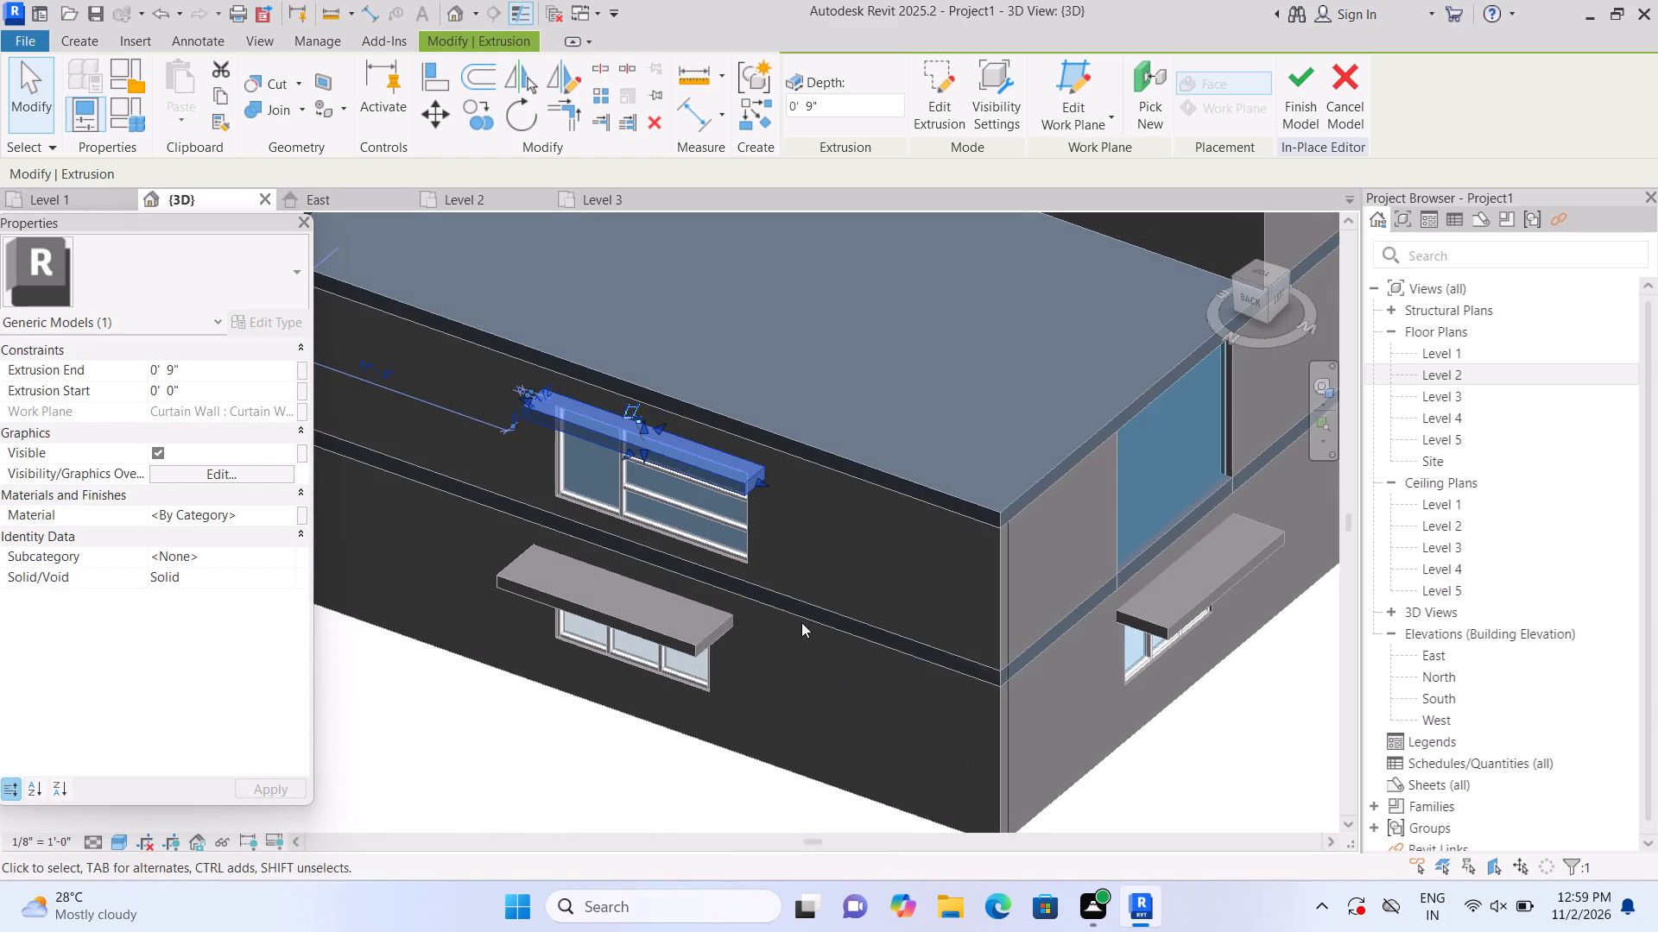
scroll(672, 439, "up", 4)
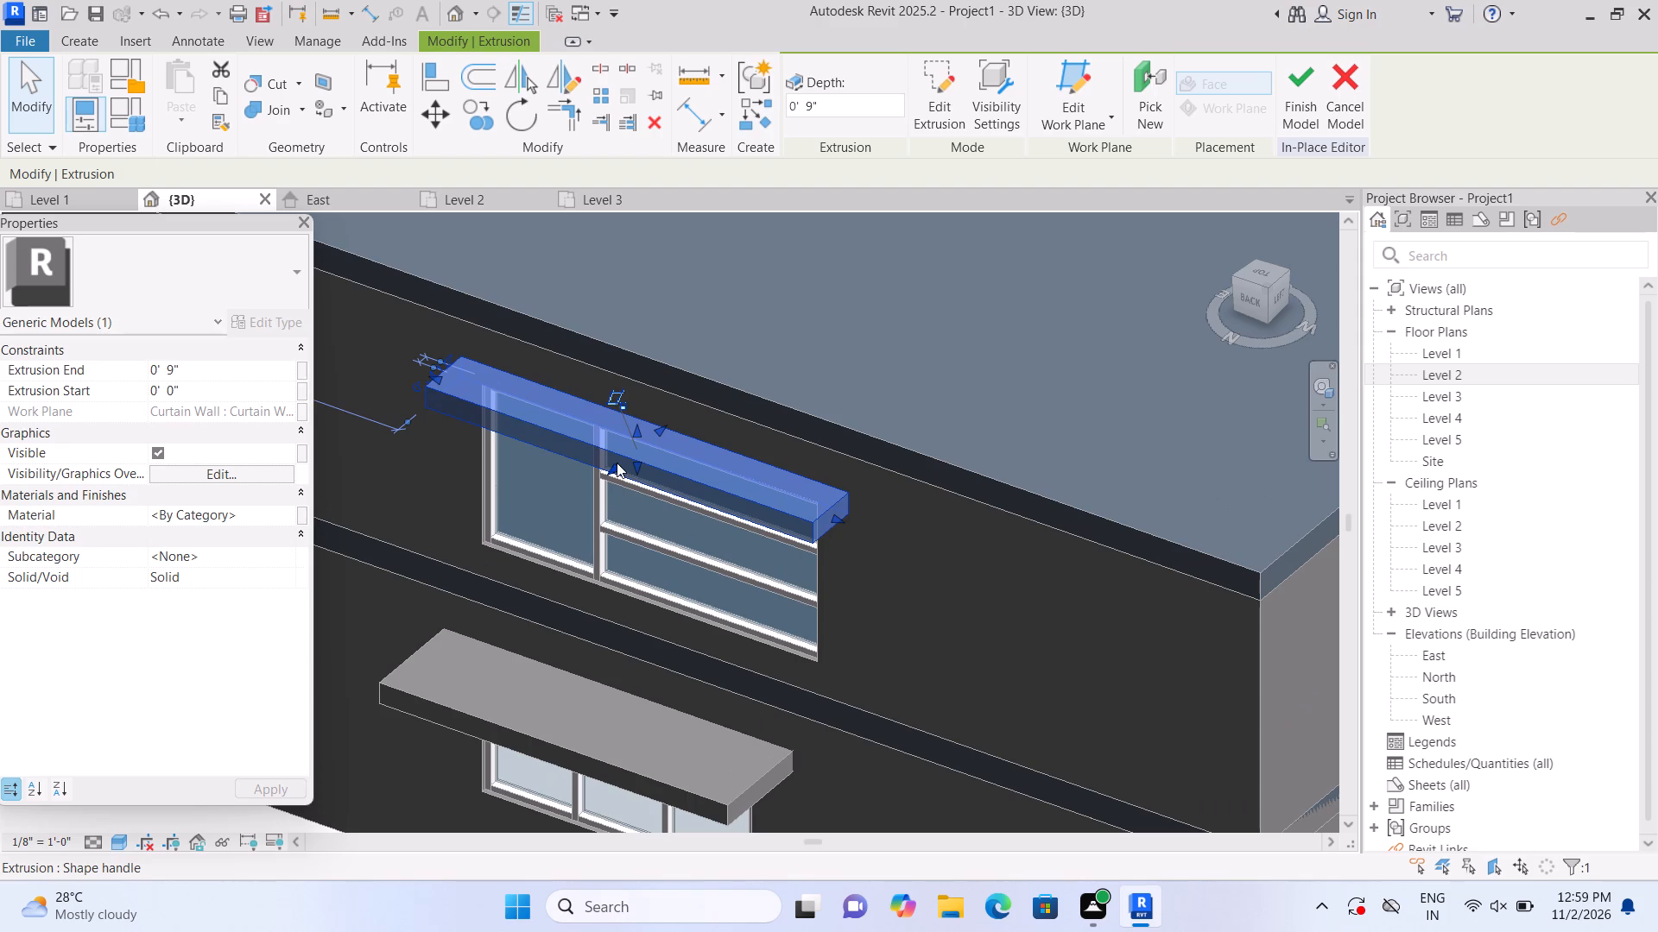
left_click_drag(617, 463, 593, 483)
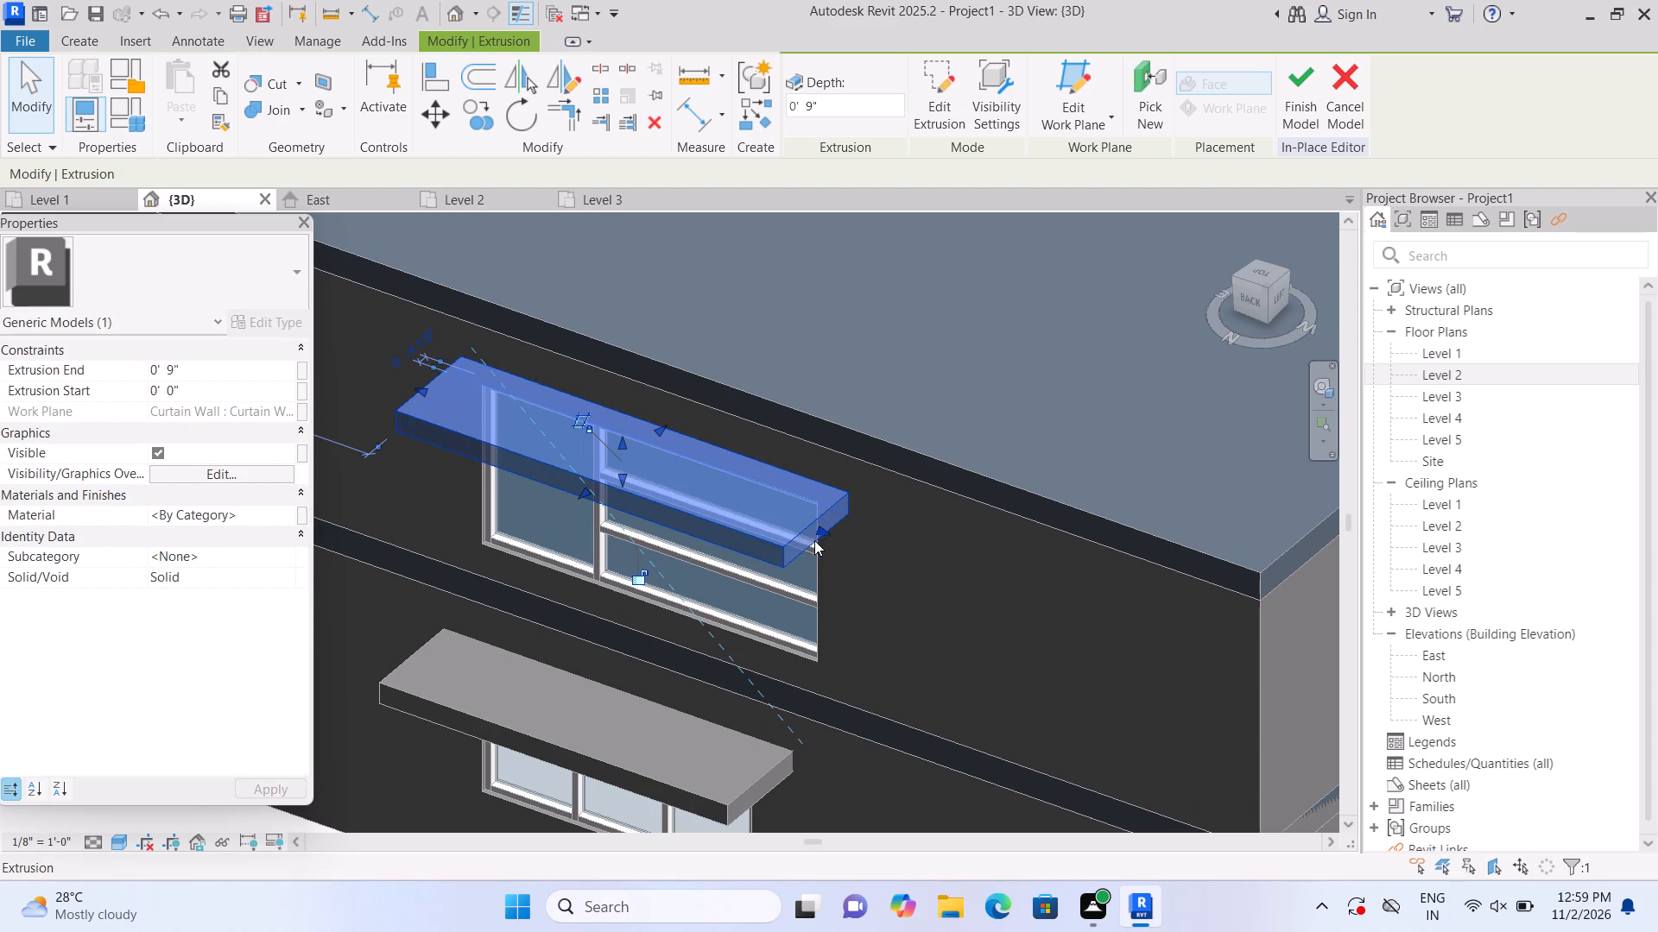
Slightly adjust both ends of the slab above the Level 2 north window to extend past the window.
left_click(823, 530)
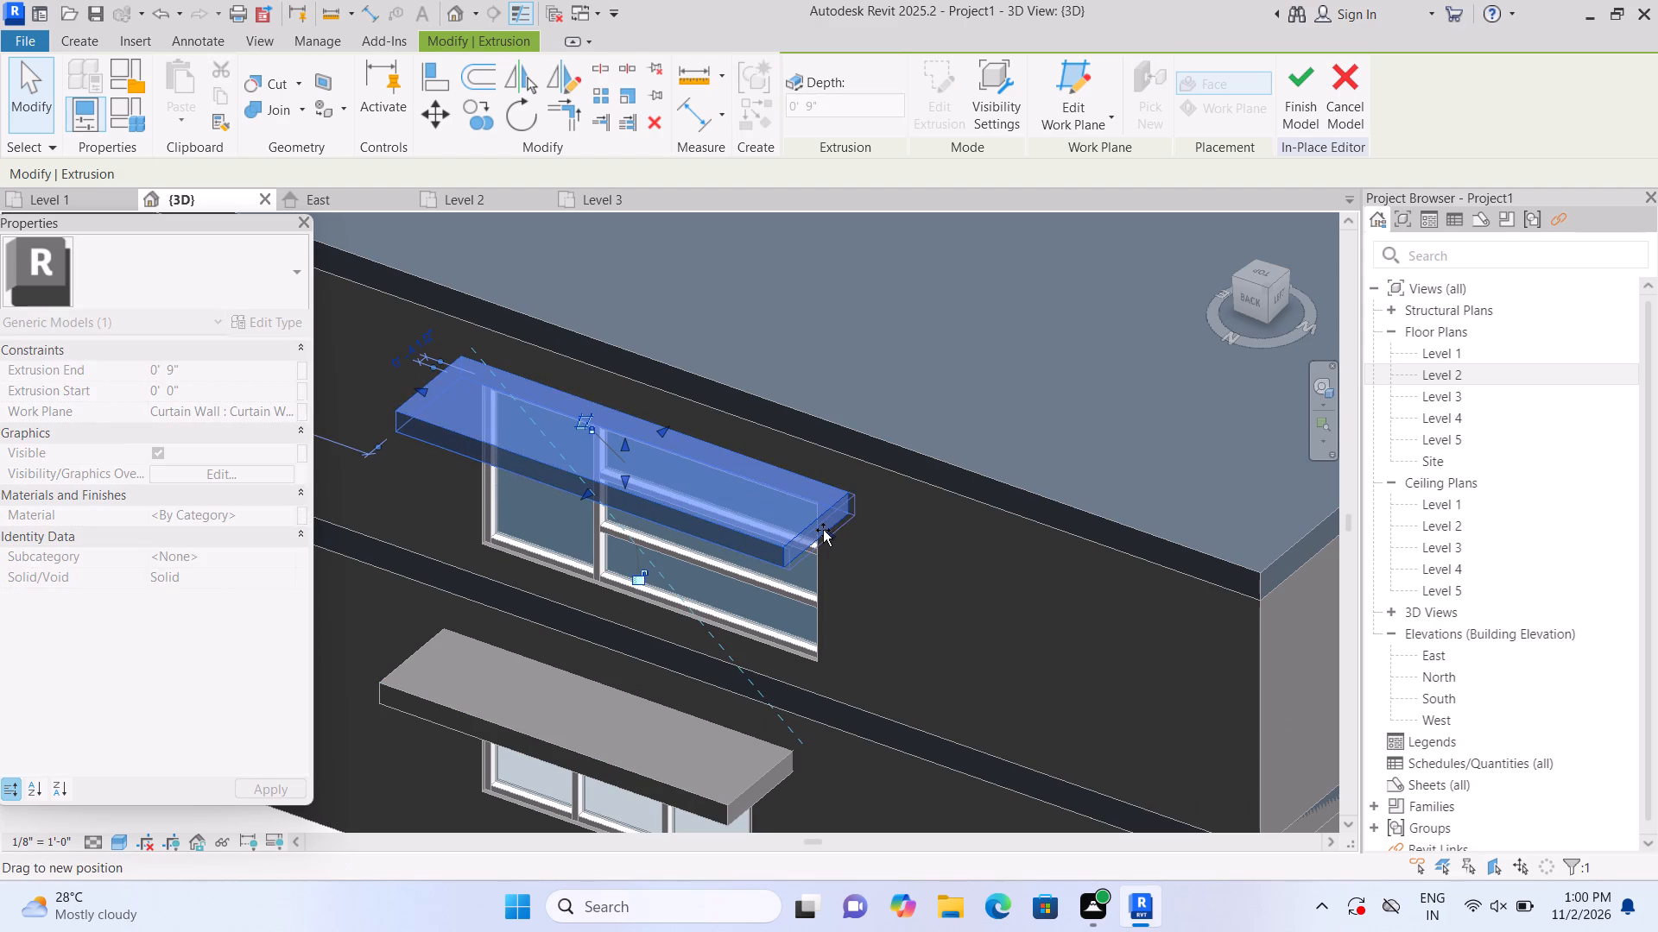
left_click(422, 387)
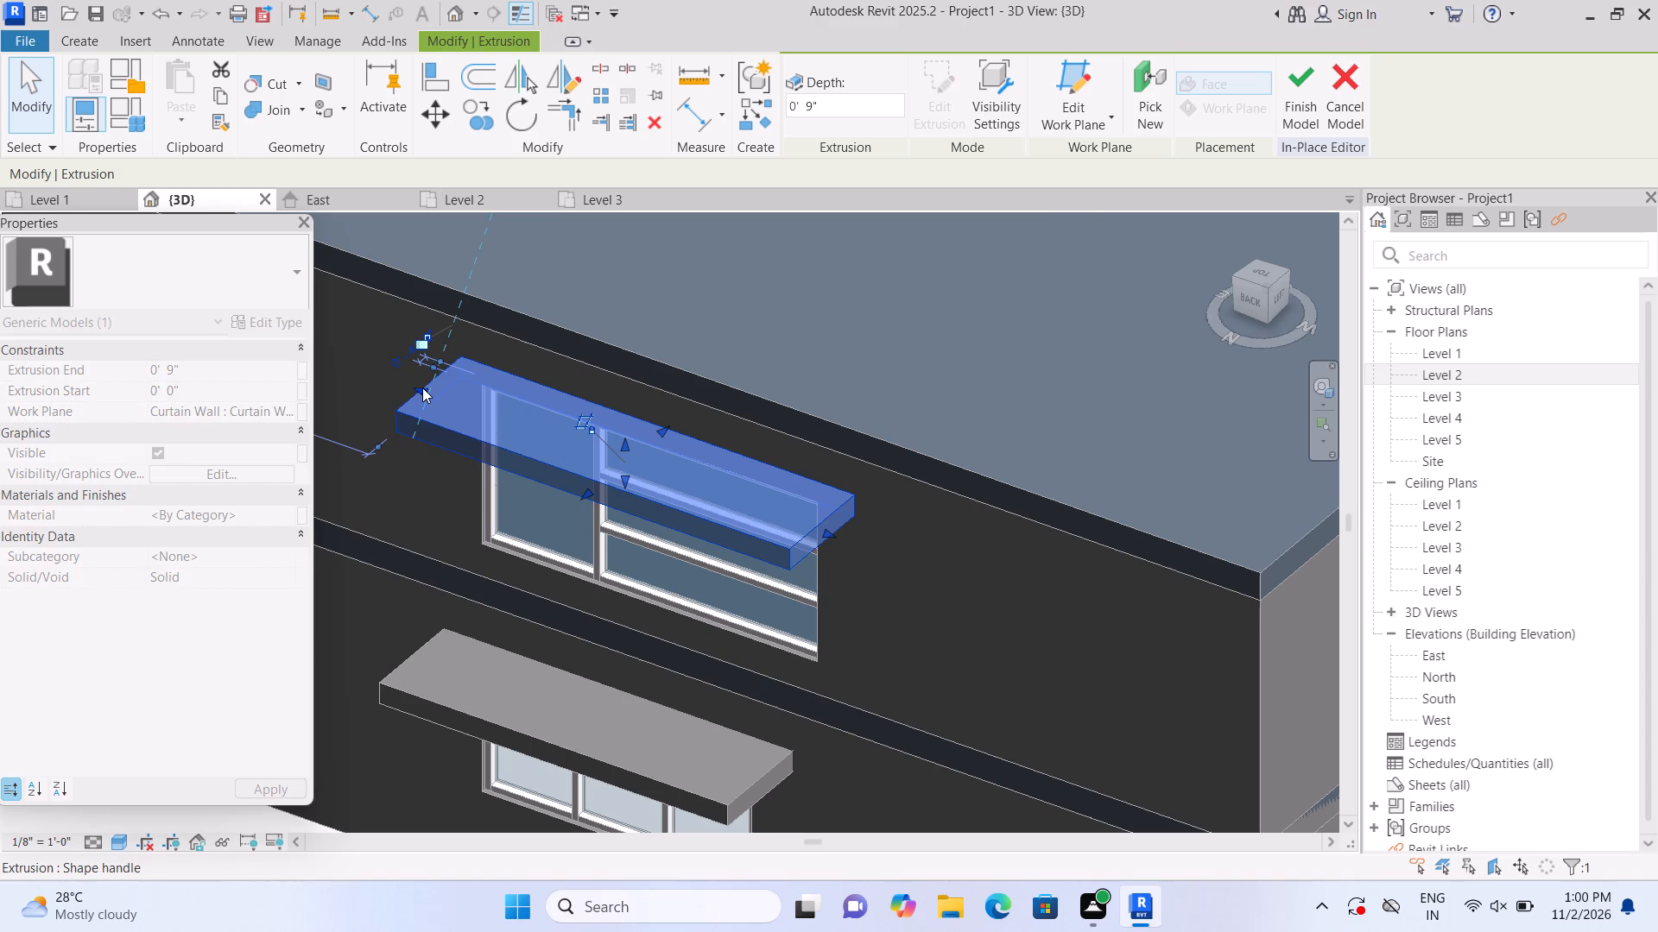
left_click(422, 387)
scroll(482, 534, "down", 3)
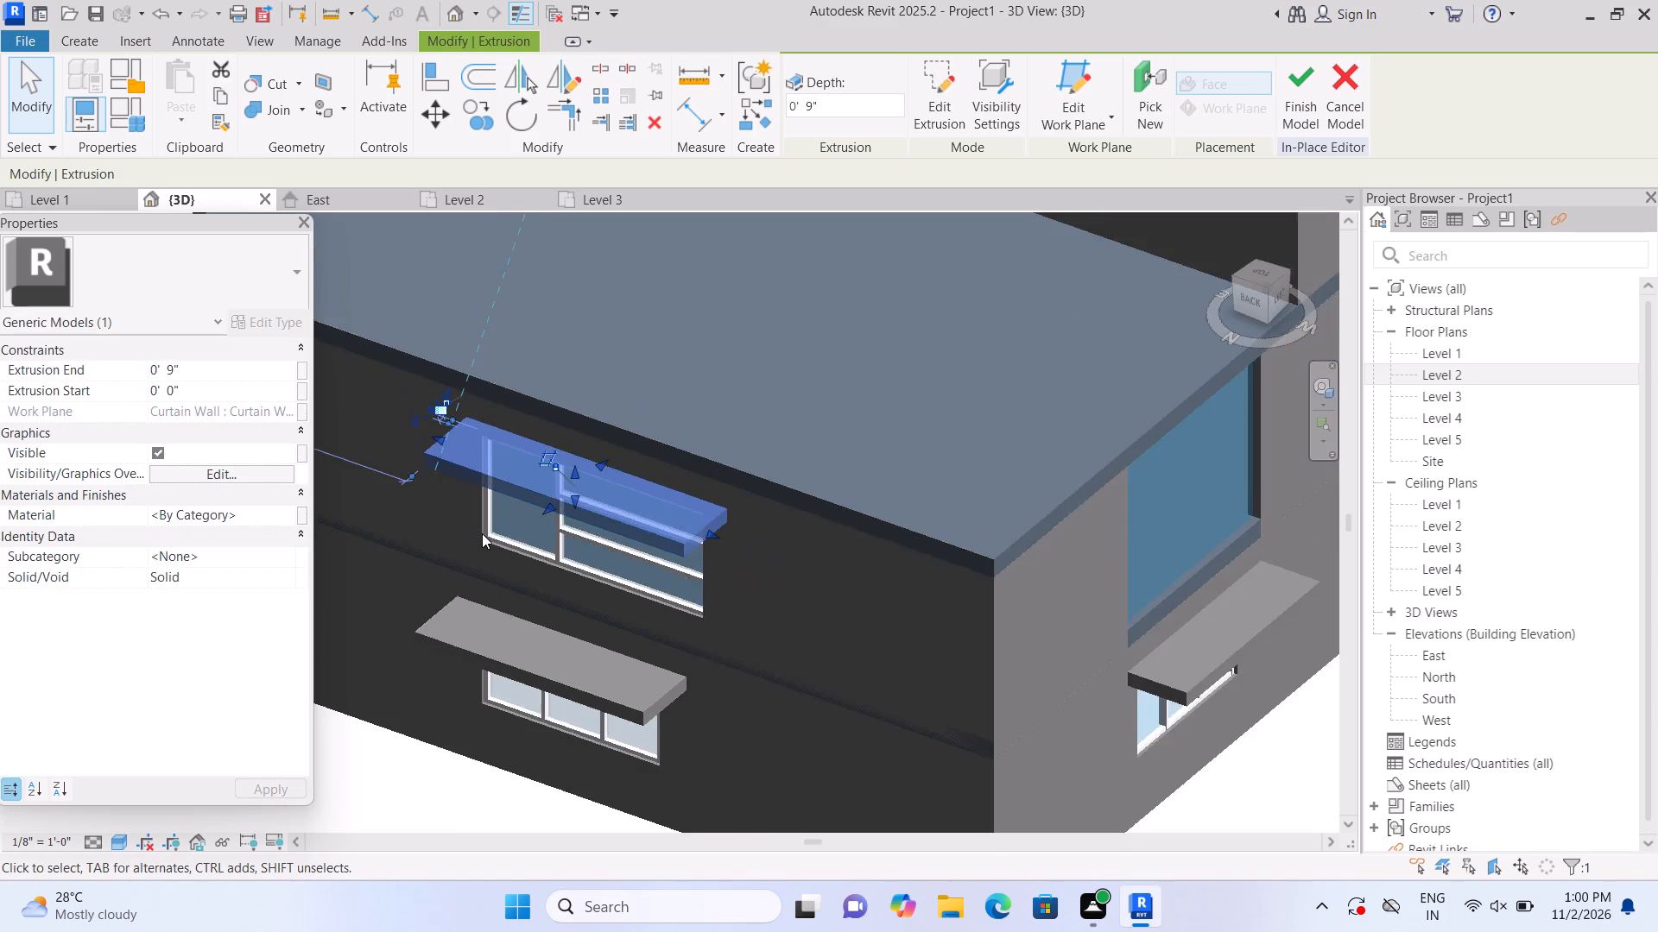
scroll(501, 558, "down", 2)
left_click(1009, 730)
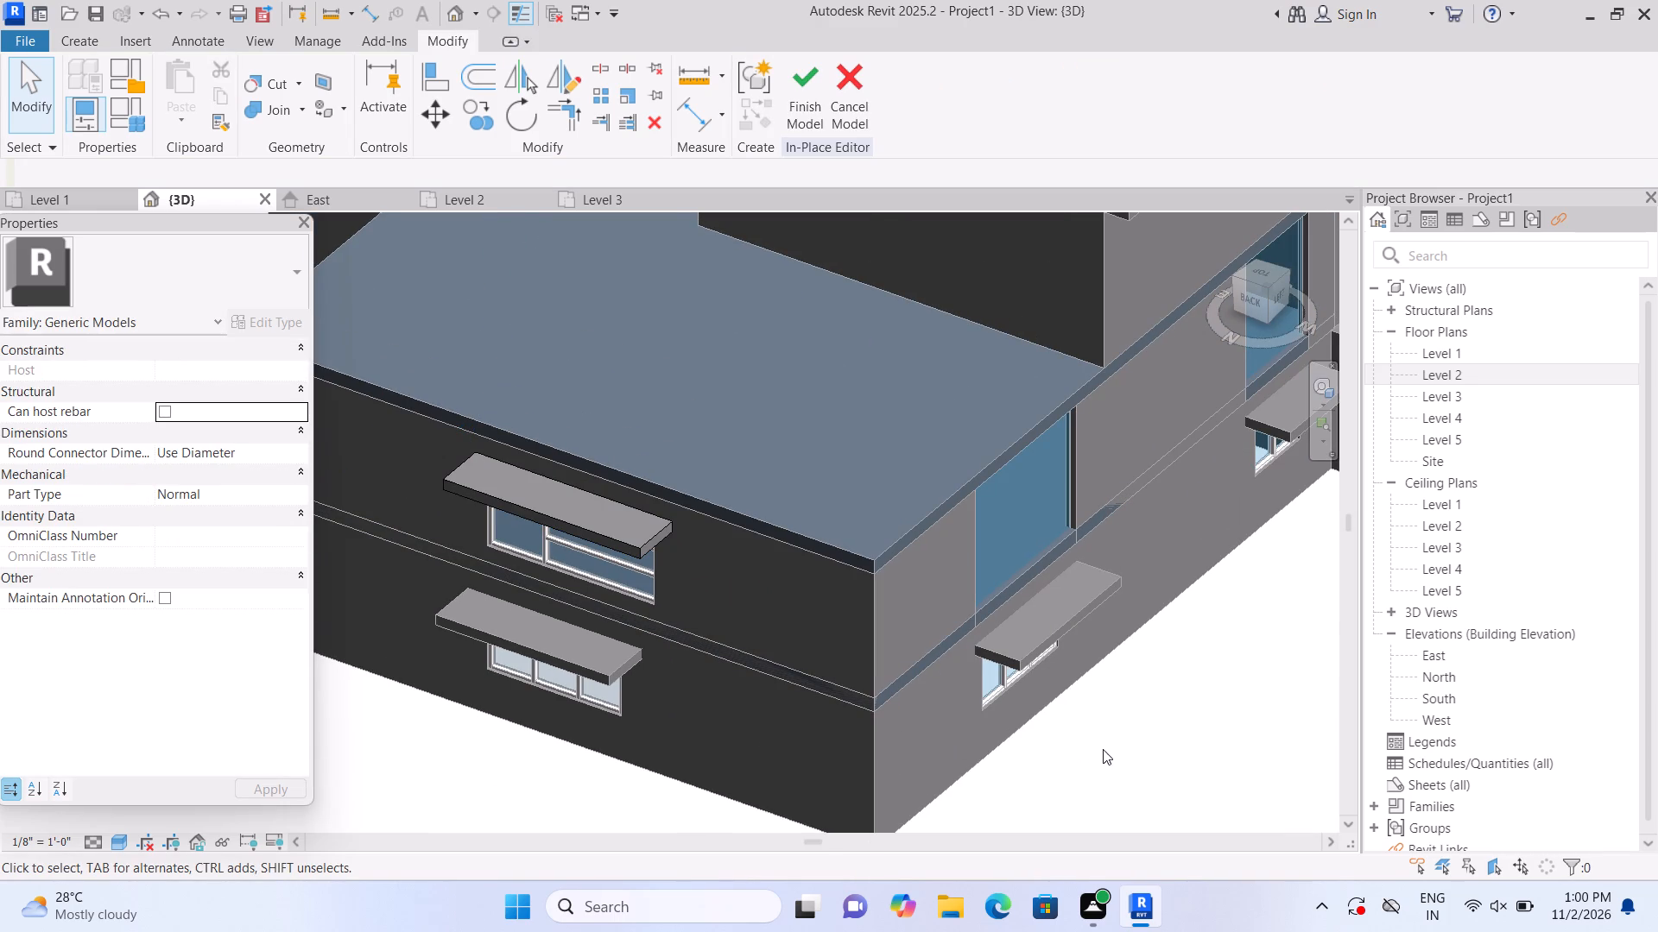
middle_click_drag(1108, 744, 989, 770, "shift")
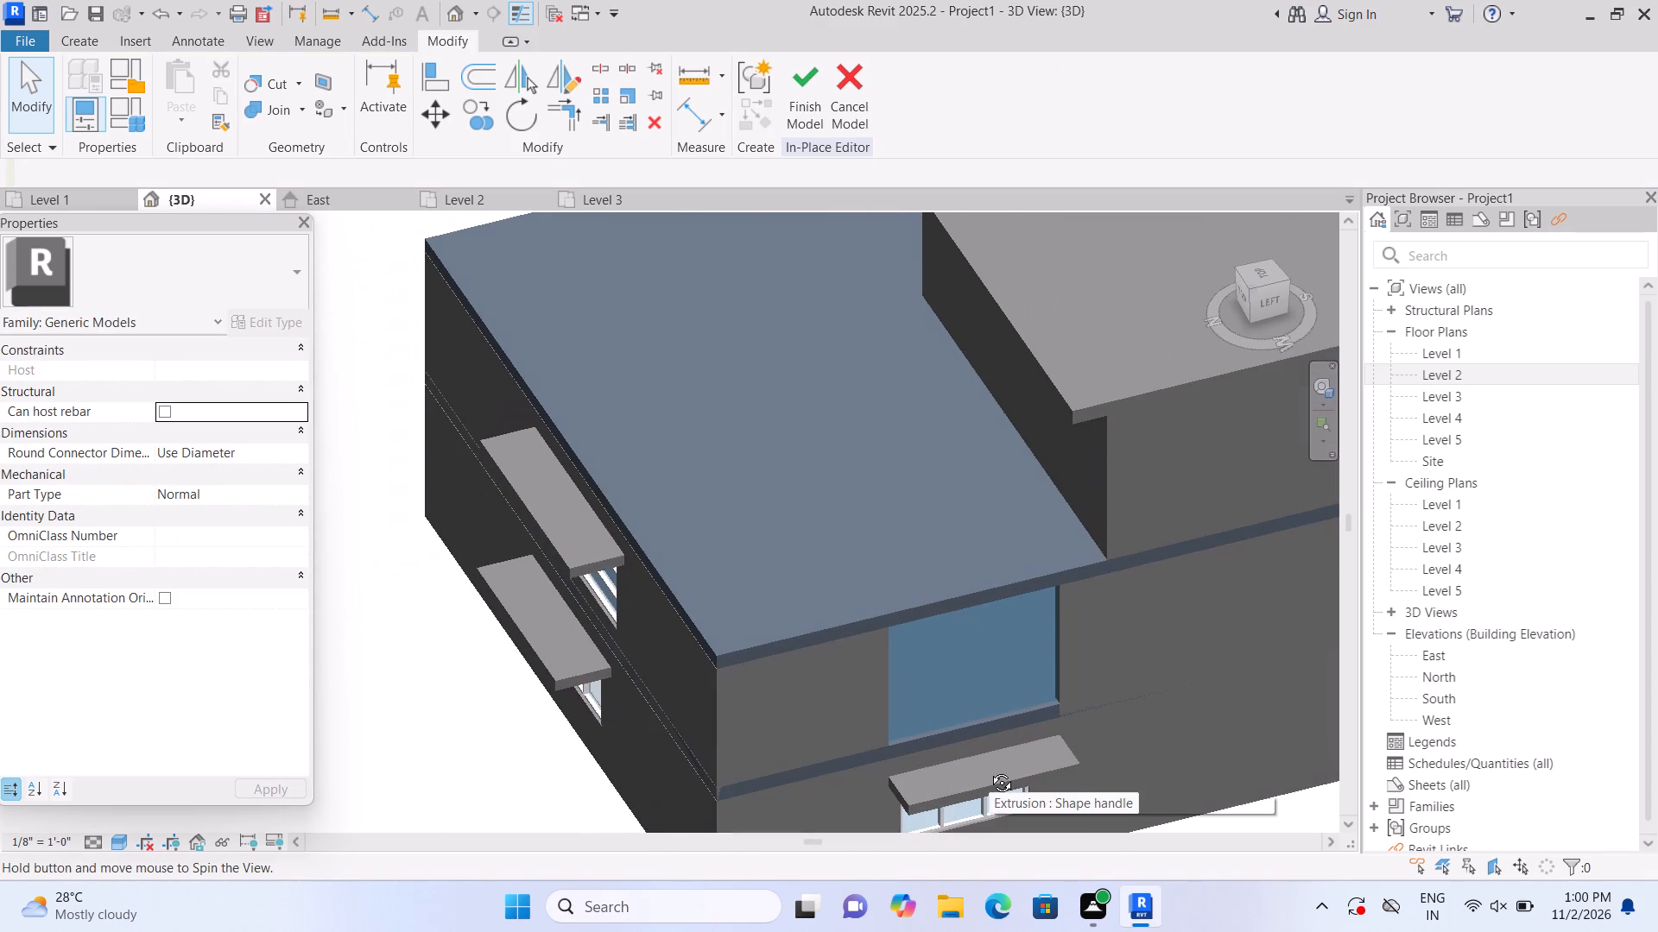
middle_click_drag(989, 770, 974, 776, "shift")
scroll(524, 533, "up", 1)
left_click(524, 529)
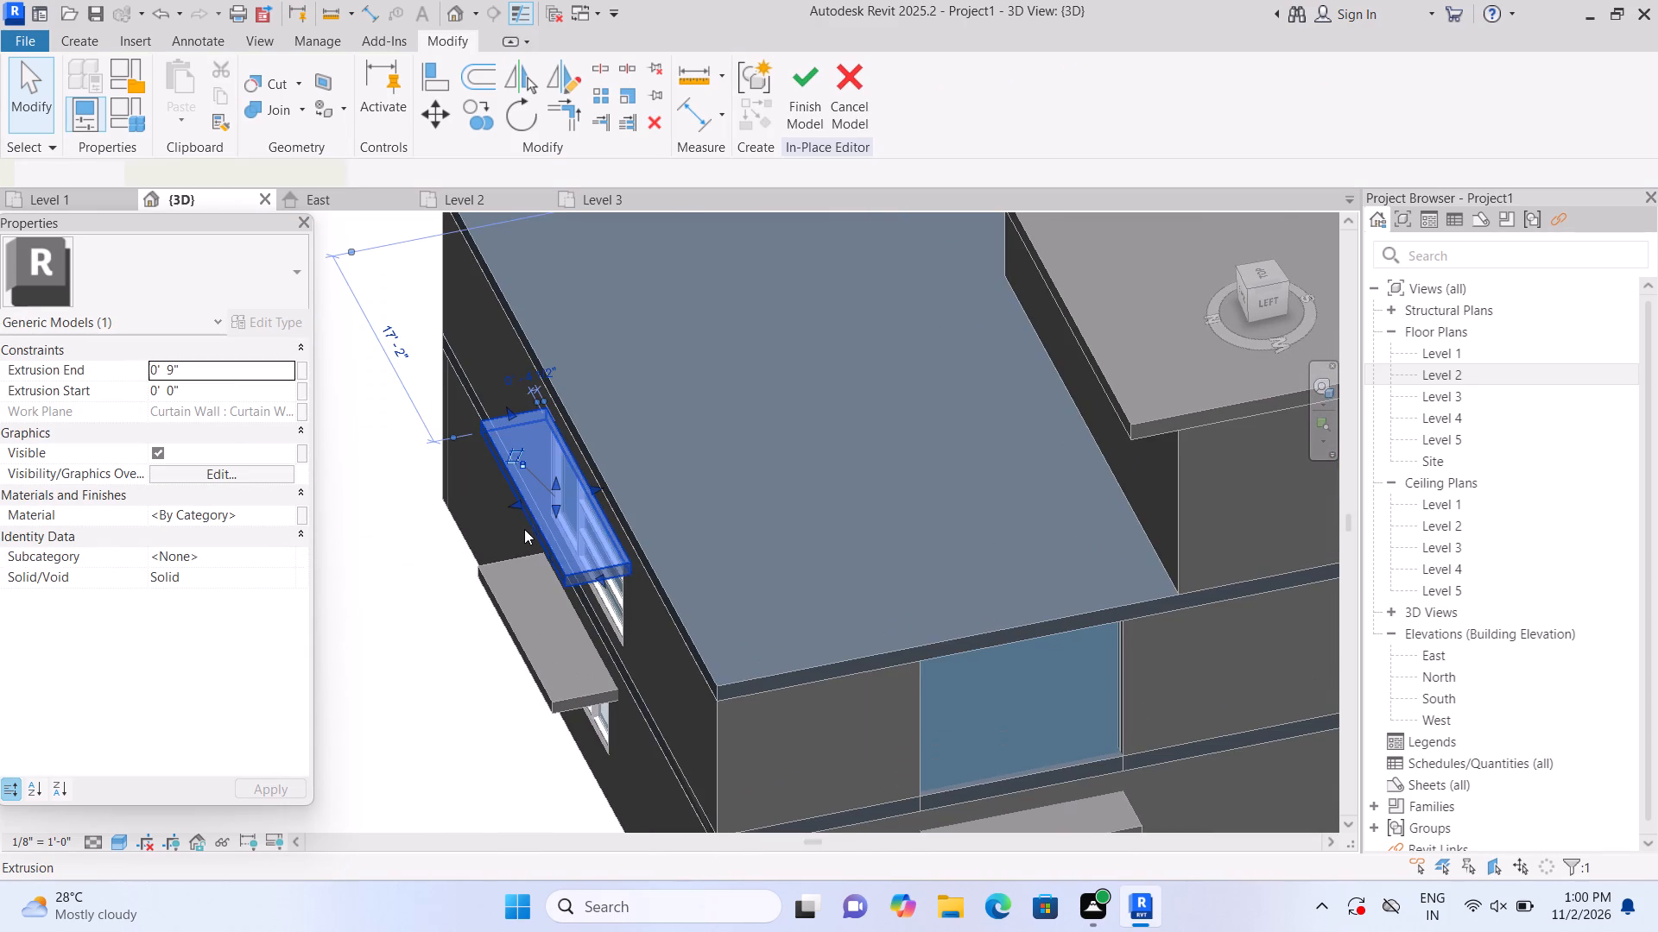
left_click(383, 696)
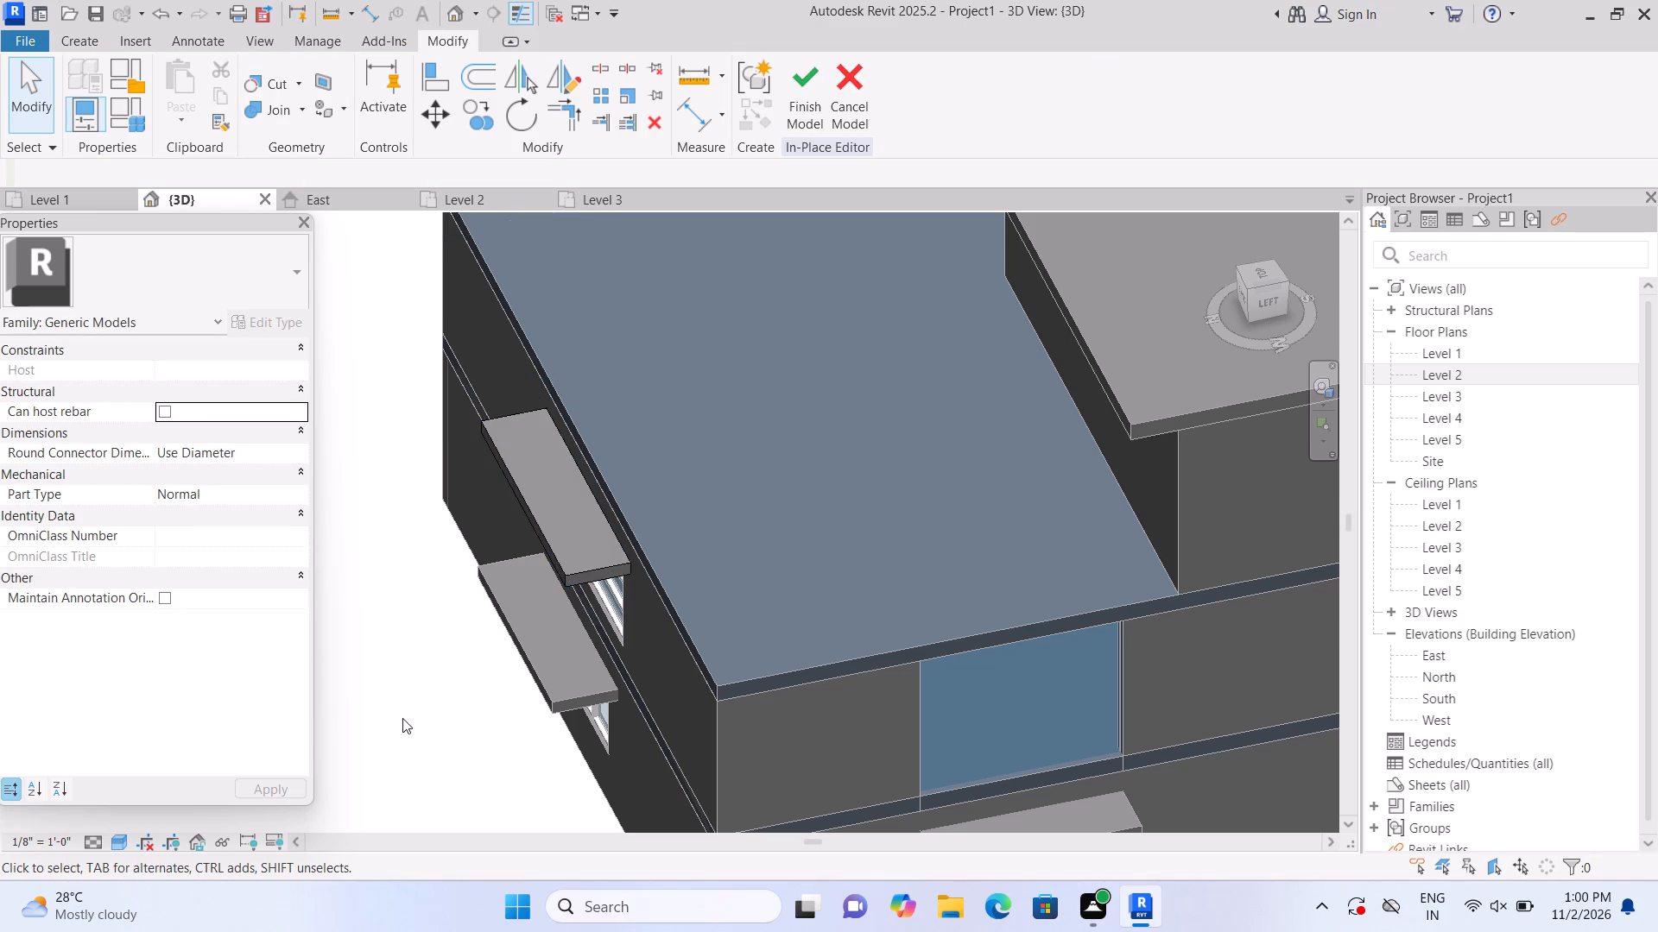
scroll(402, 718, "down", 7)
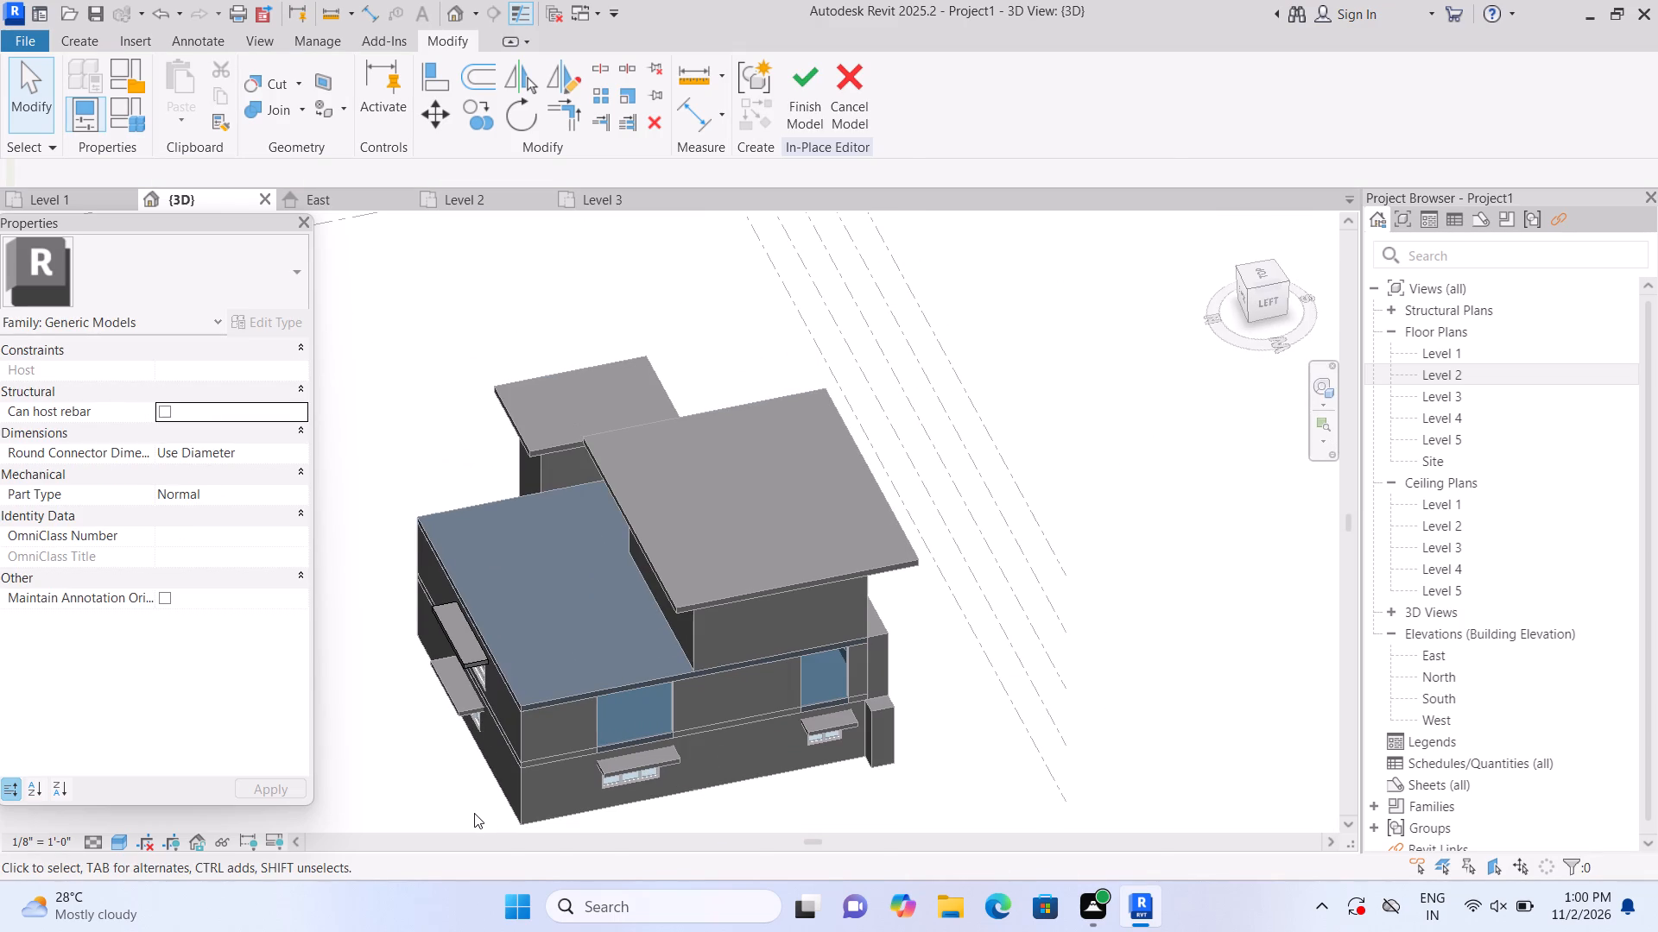
Finish the in-place slab model above the Level 2 north window and return to the project.
middle_click_drag(472, 813, 316, 741)
middle_click_drag(381, 786, 325, 765, "shift")
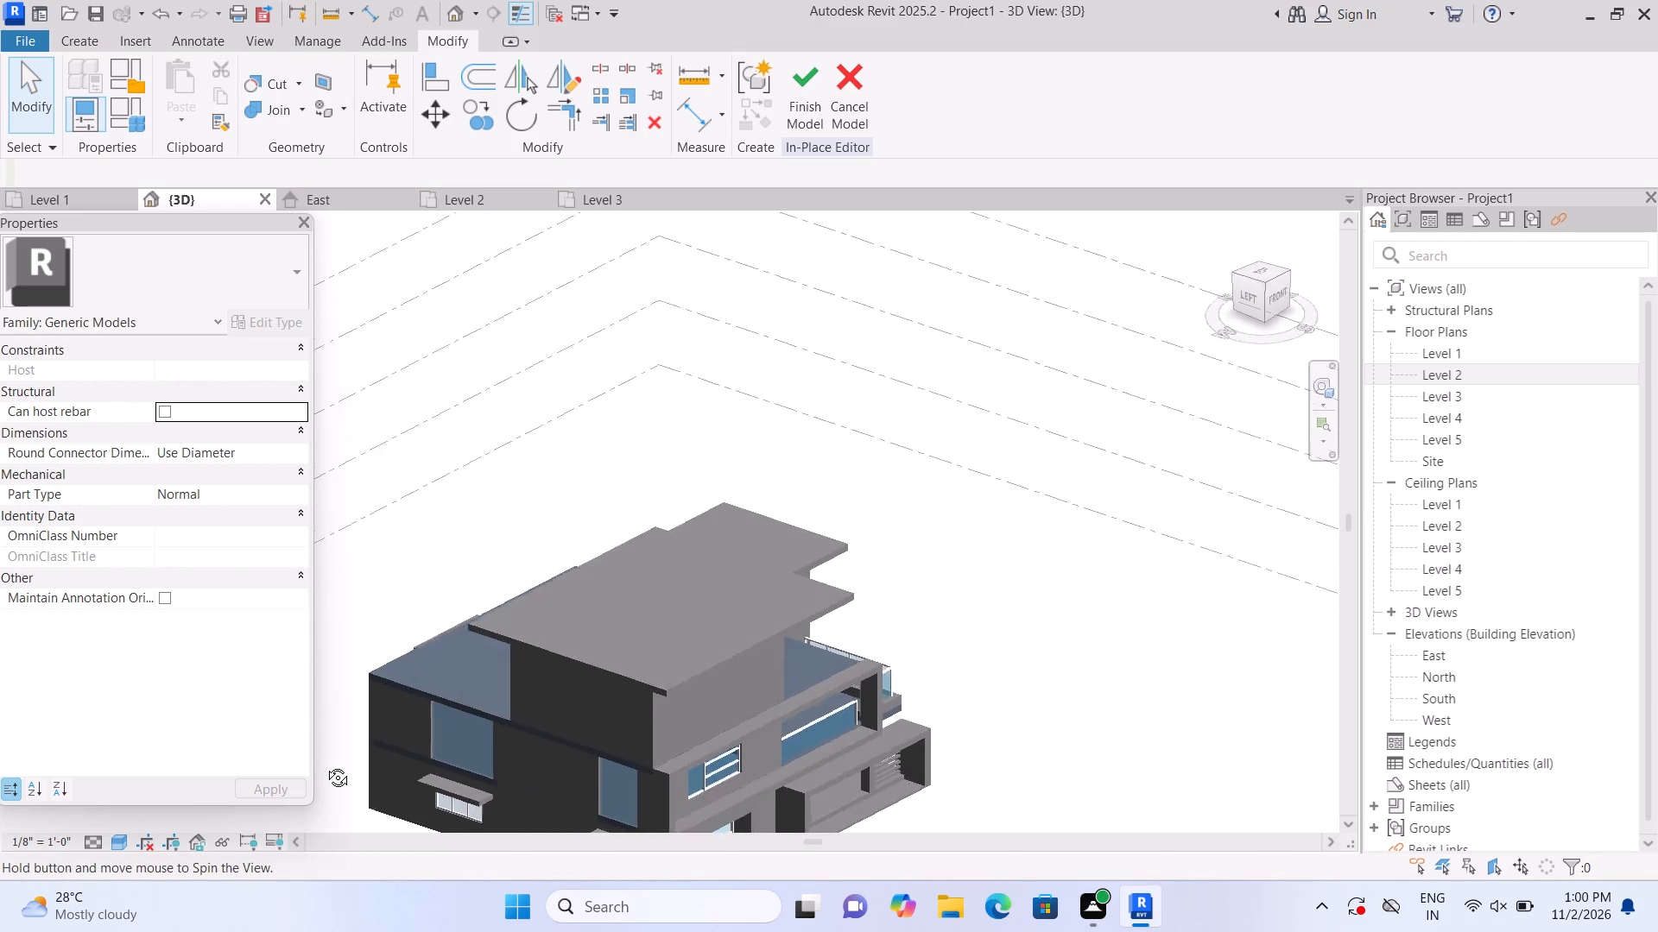
middle_click_drag(325, 765, 312, 756, "shift")
middle_click_drag(410, 798, 488, 652, "shift")
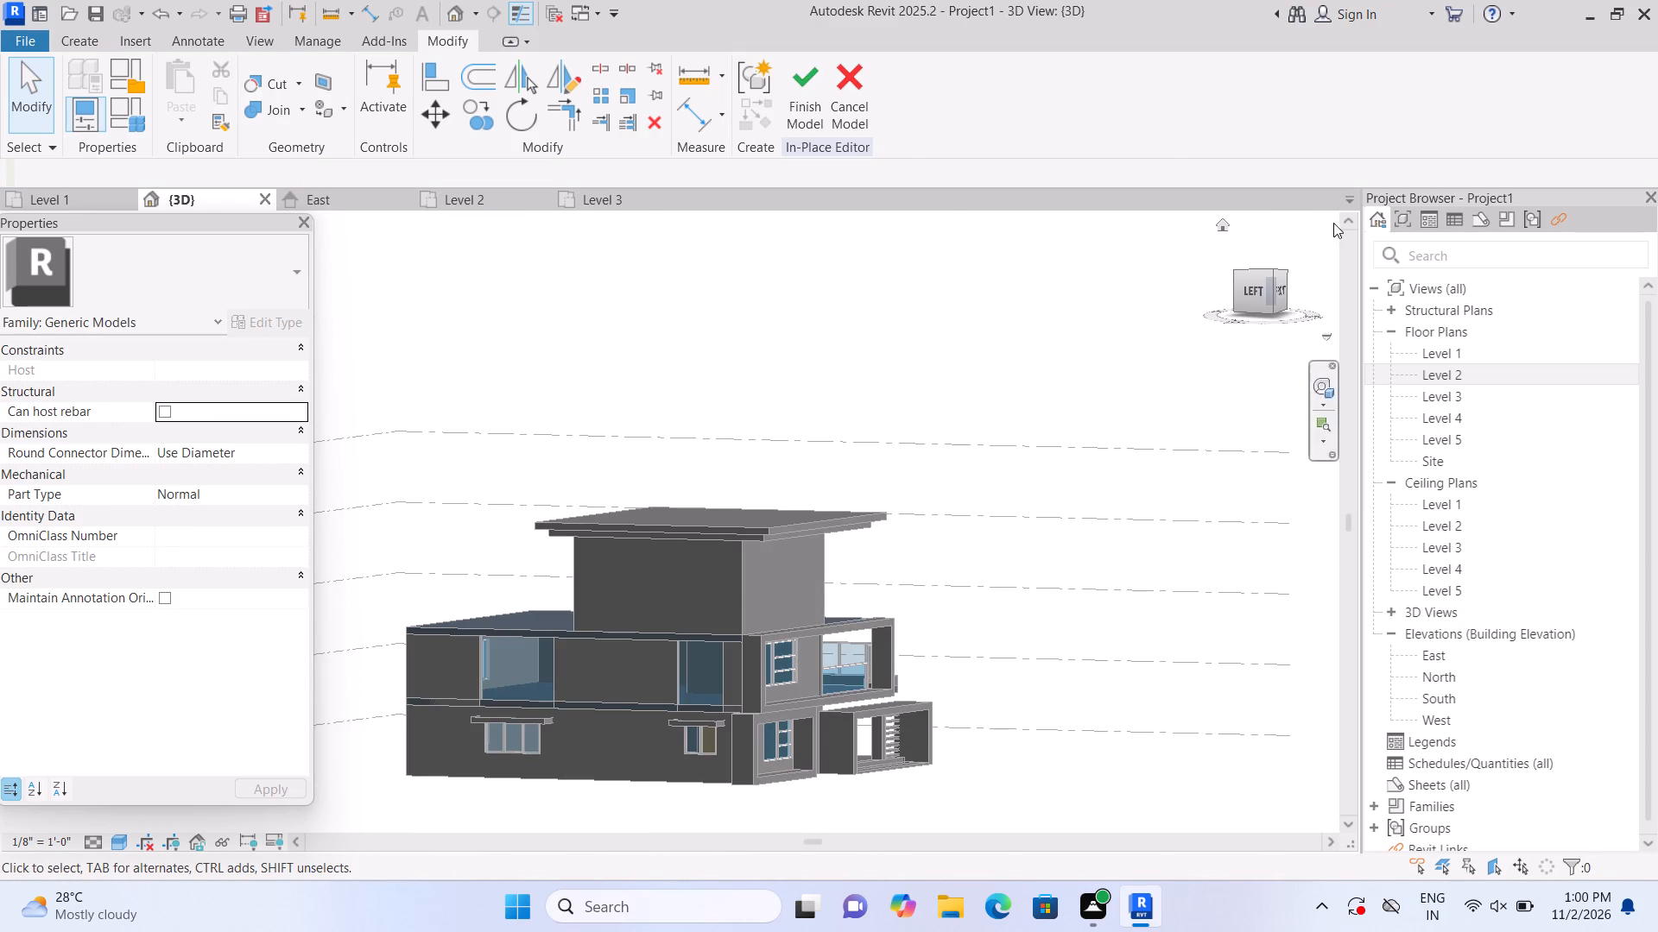
middle_click_drag(1121, 516, 1014, 585, "shift")
scroll(1015, 585, "up", 1, "shift")
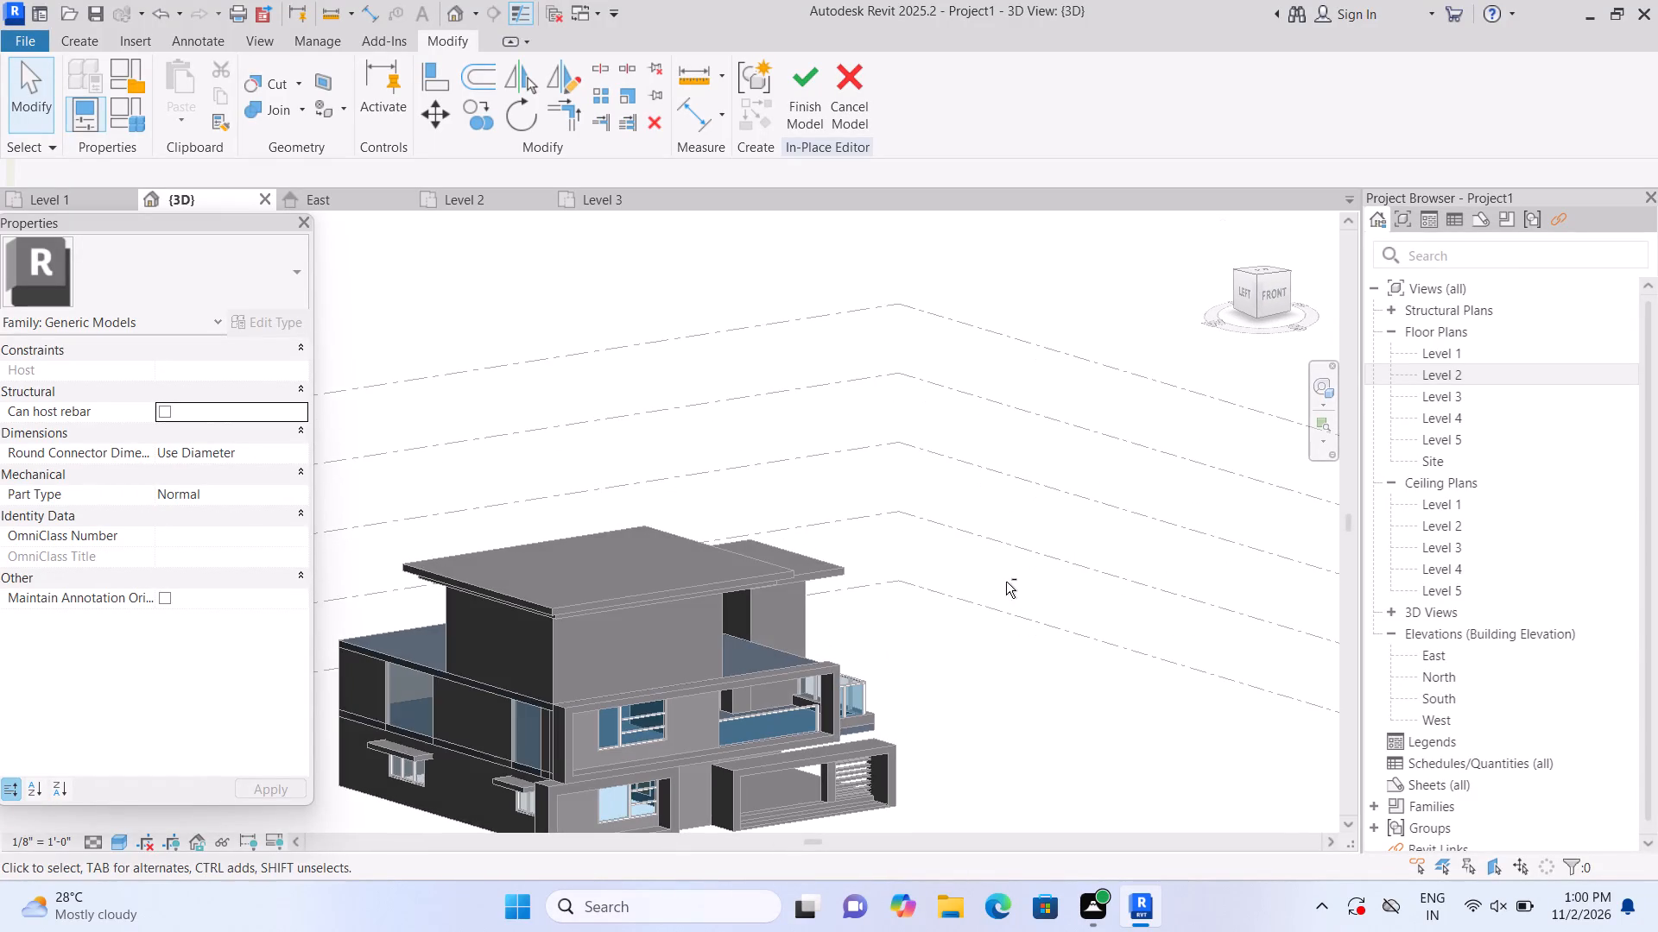
middle_click_drag(984, 575, 1169, 347)
scroll(541, 483, "up", 4)
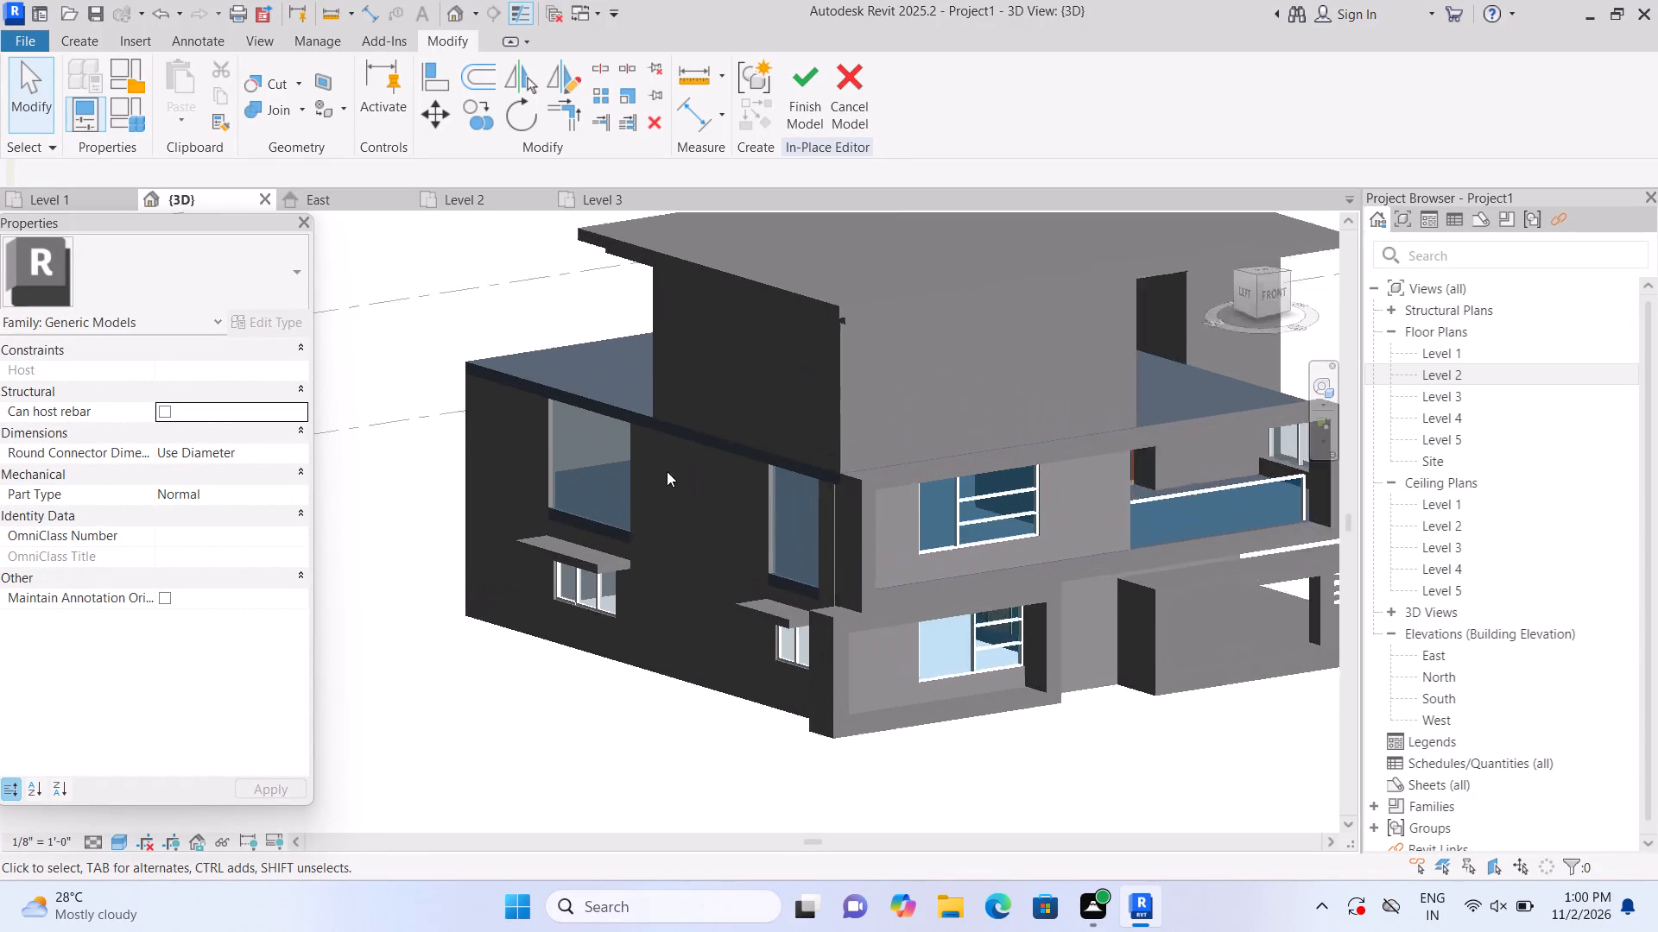
scroll(667, 471, "up", 3)
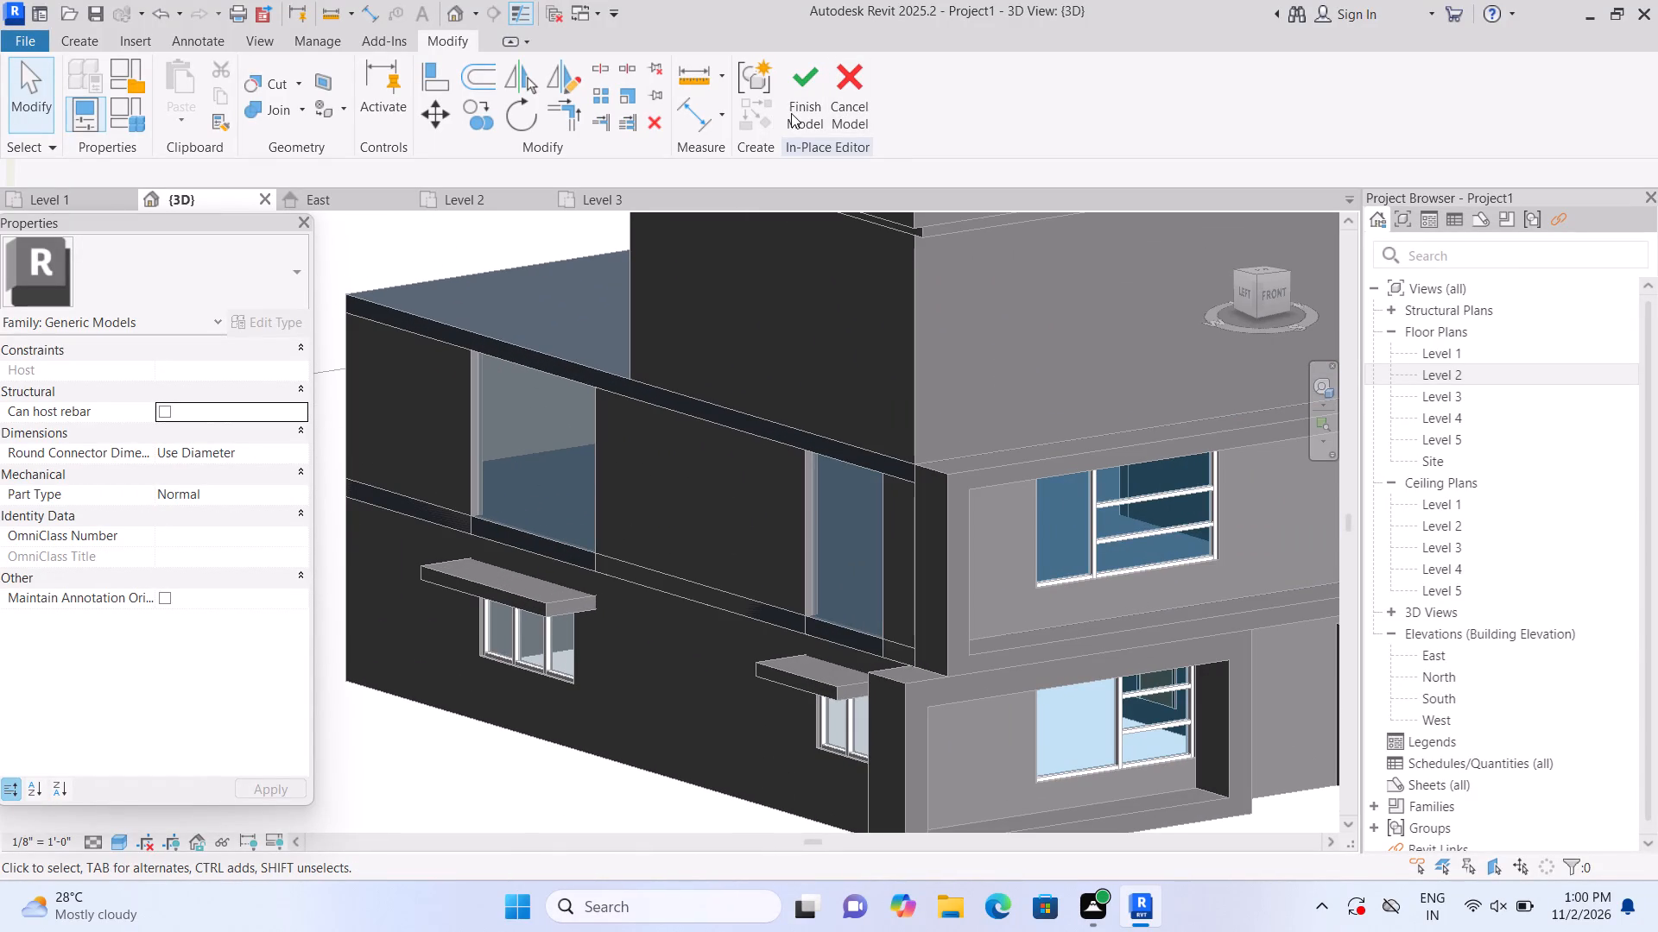
left_click(792, 113)
Resize the narrower Level 2 west curtain-wall window to a base offset of about 2'-7" and a height of about 5'-8".
scroll(767, 469, "up", 1)
left_click(861, 513)
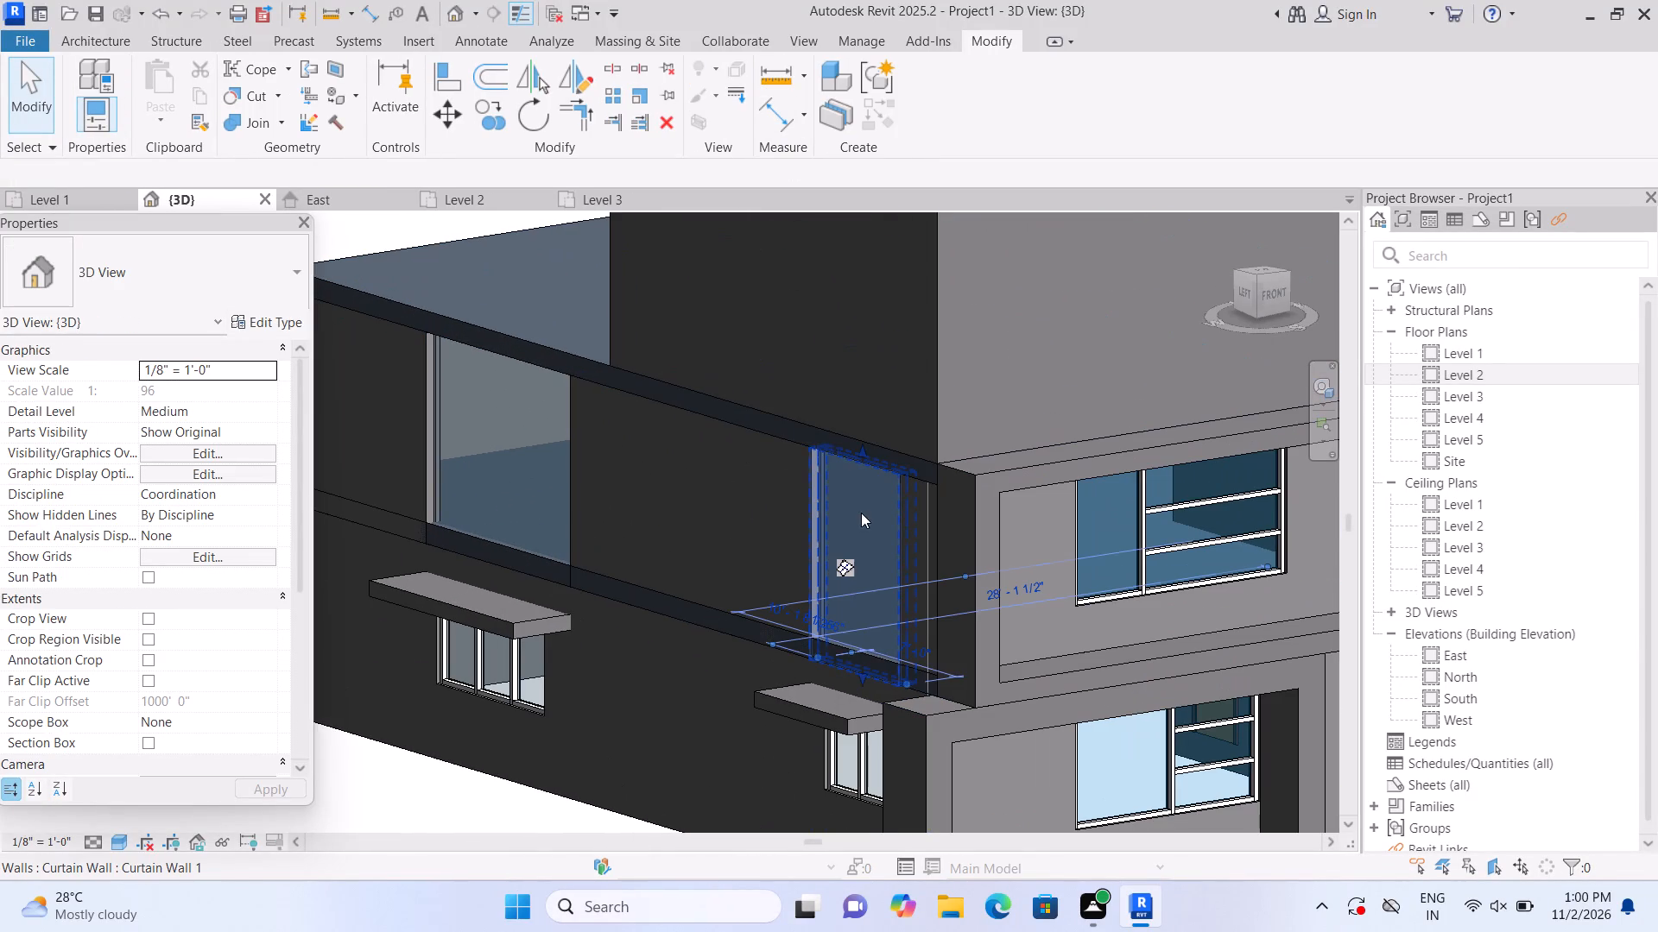
left_click_drag(864, 675, 857, 633)
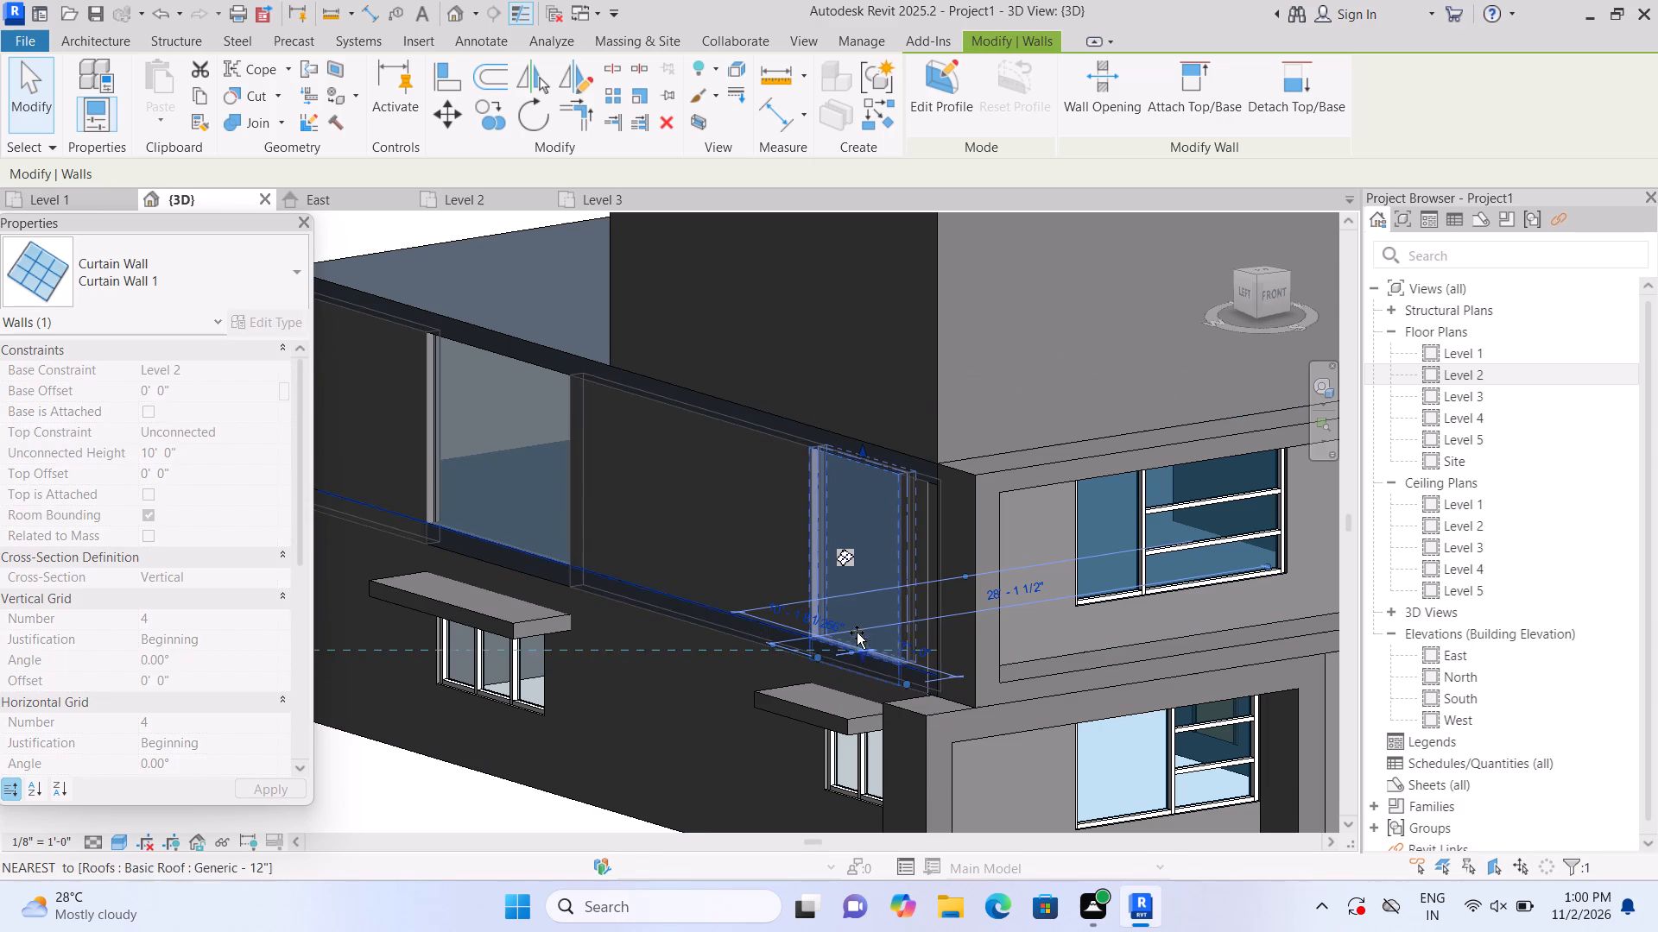
left_click_drag(857, 633, 858, 616)
left_click_drag(863, 449, 864, 481)
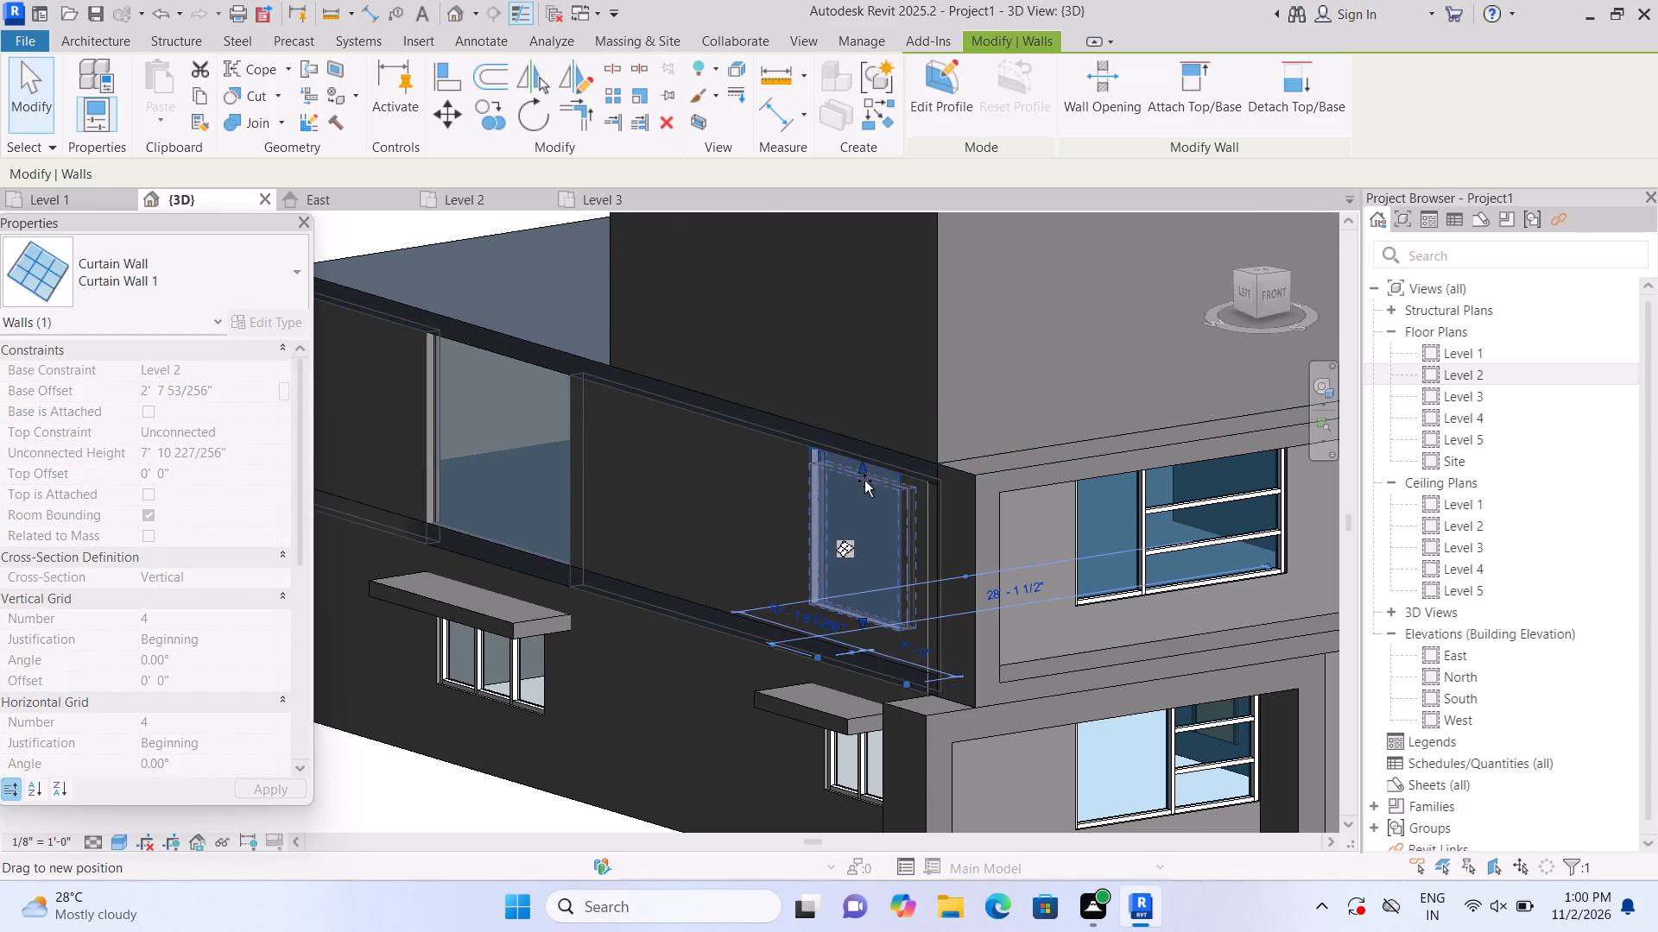
left_click_drag(864, 481, 866, 496)
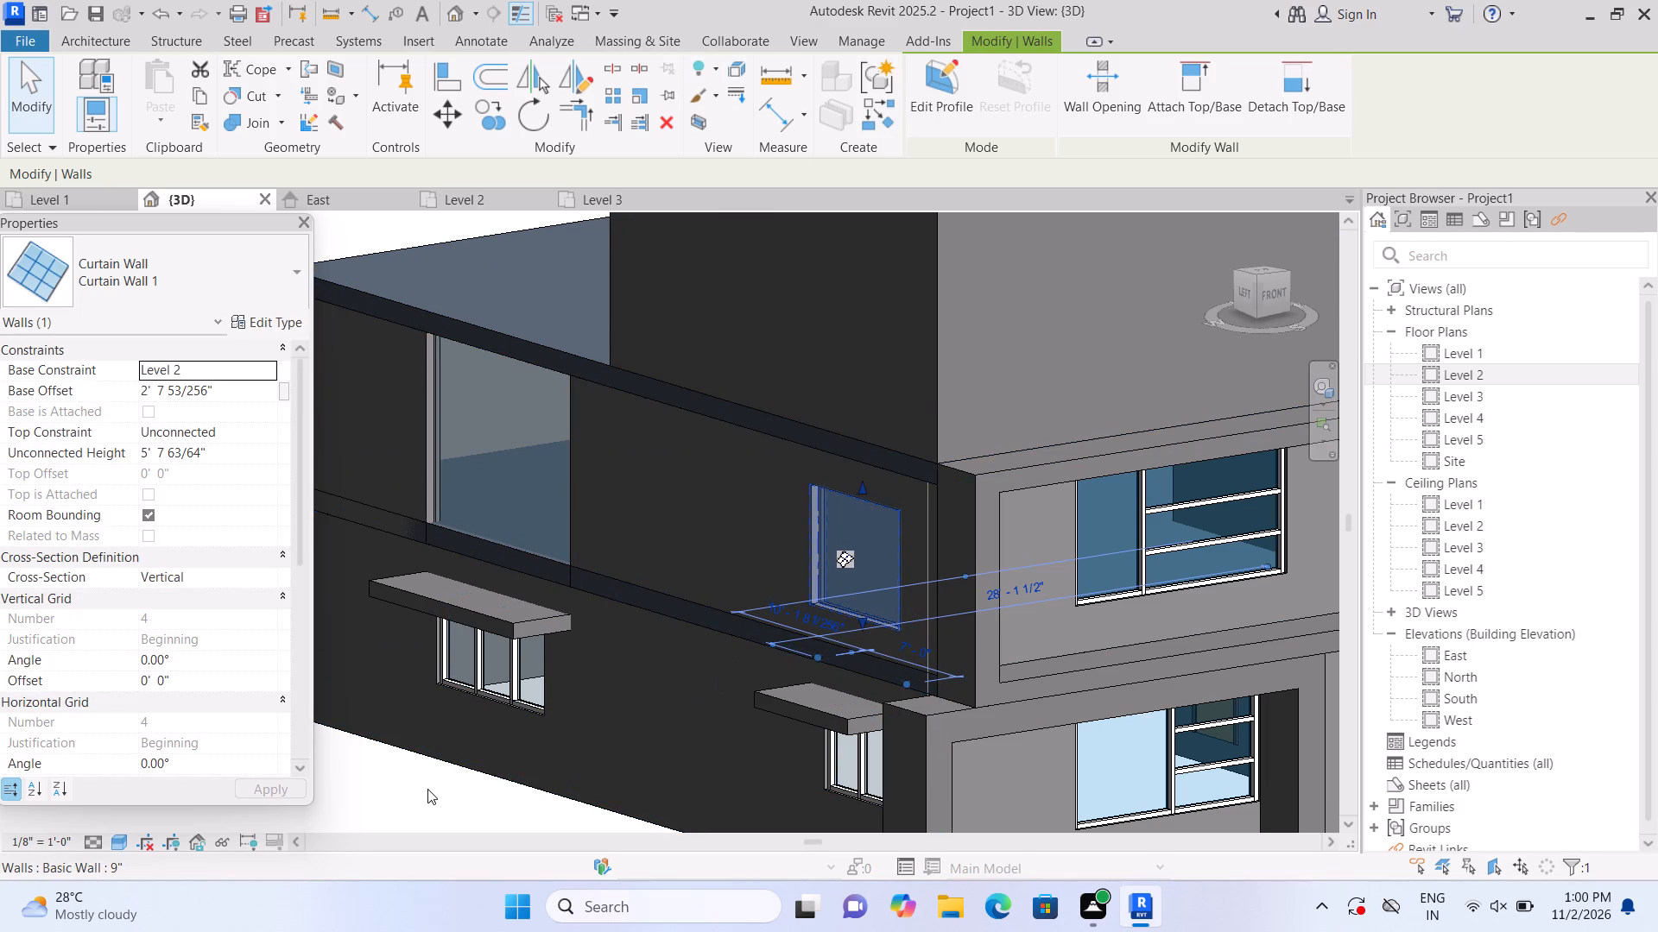
left_click(423, 785)
Resize the wider Level 2 west curtain-wall window to a base offset of about 2'-10" and a height of about 5'-3".
left_click(475, 475)
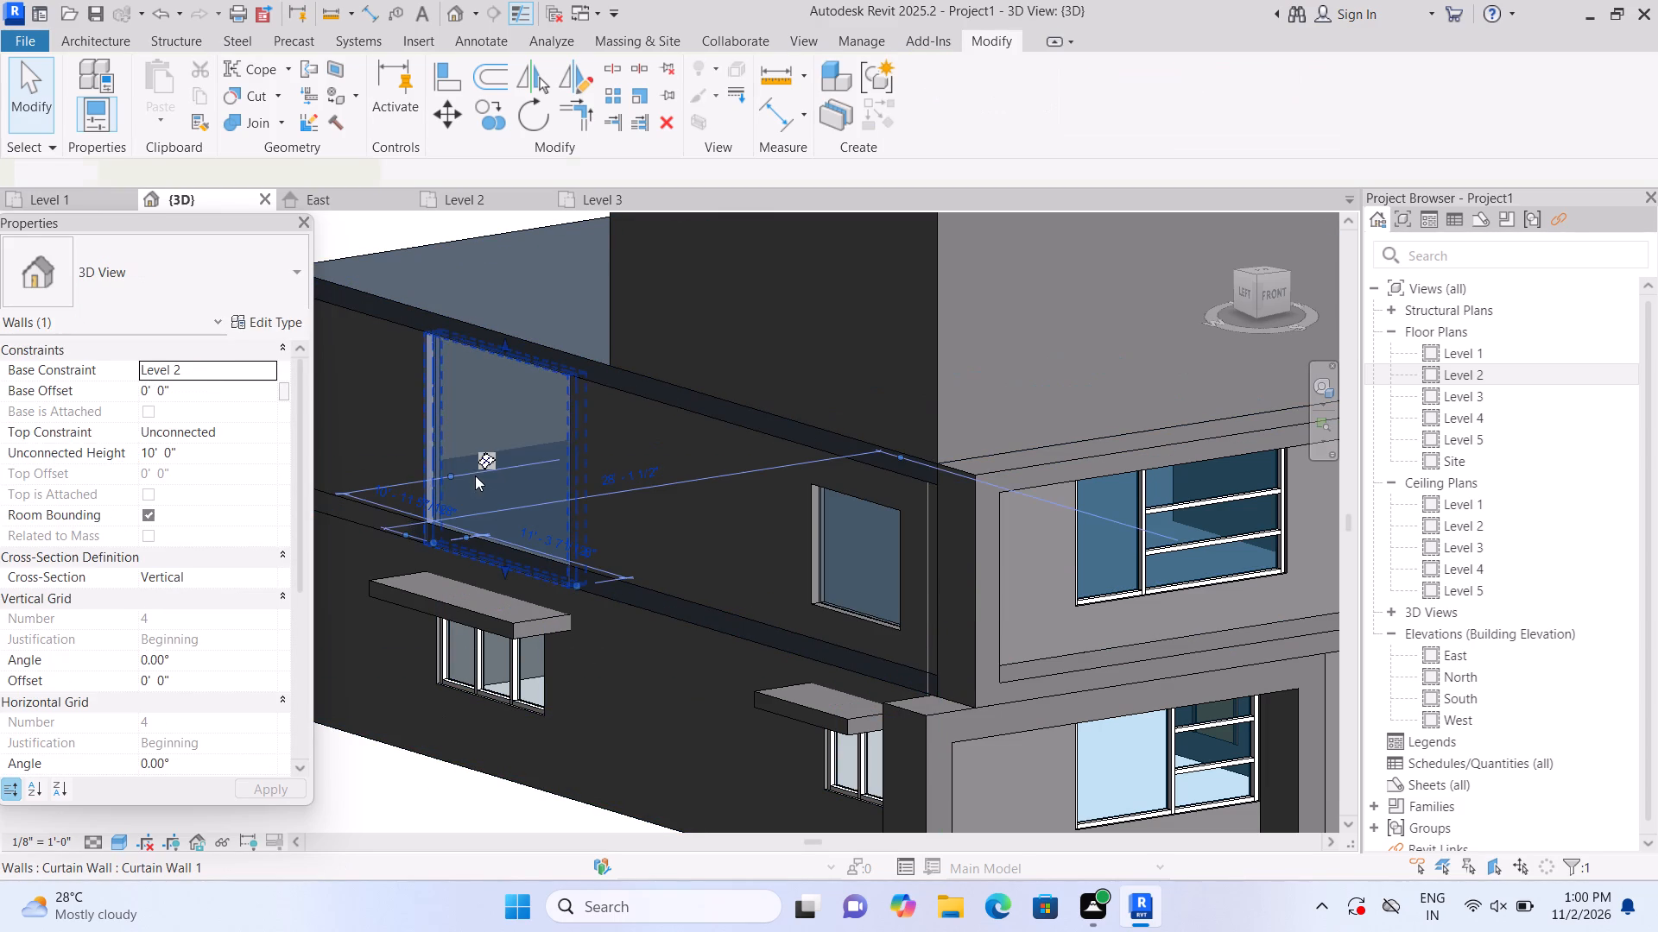
left_click_drag(503, 568, 508, 506)
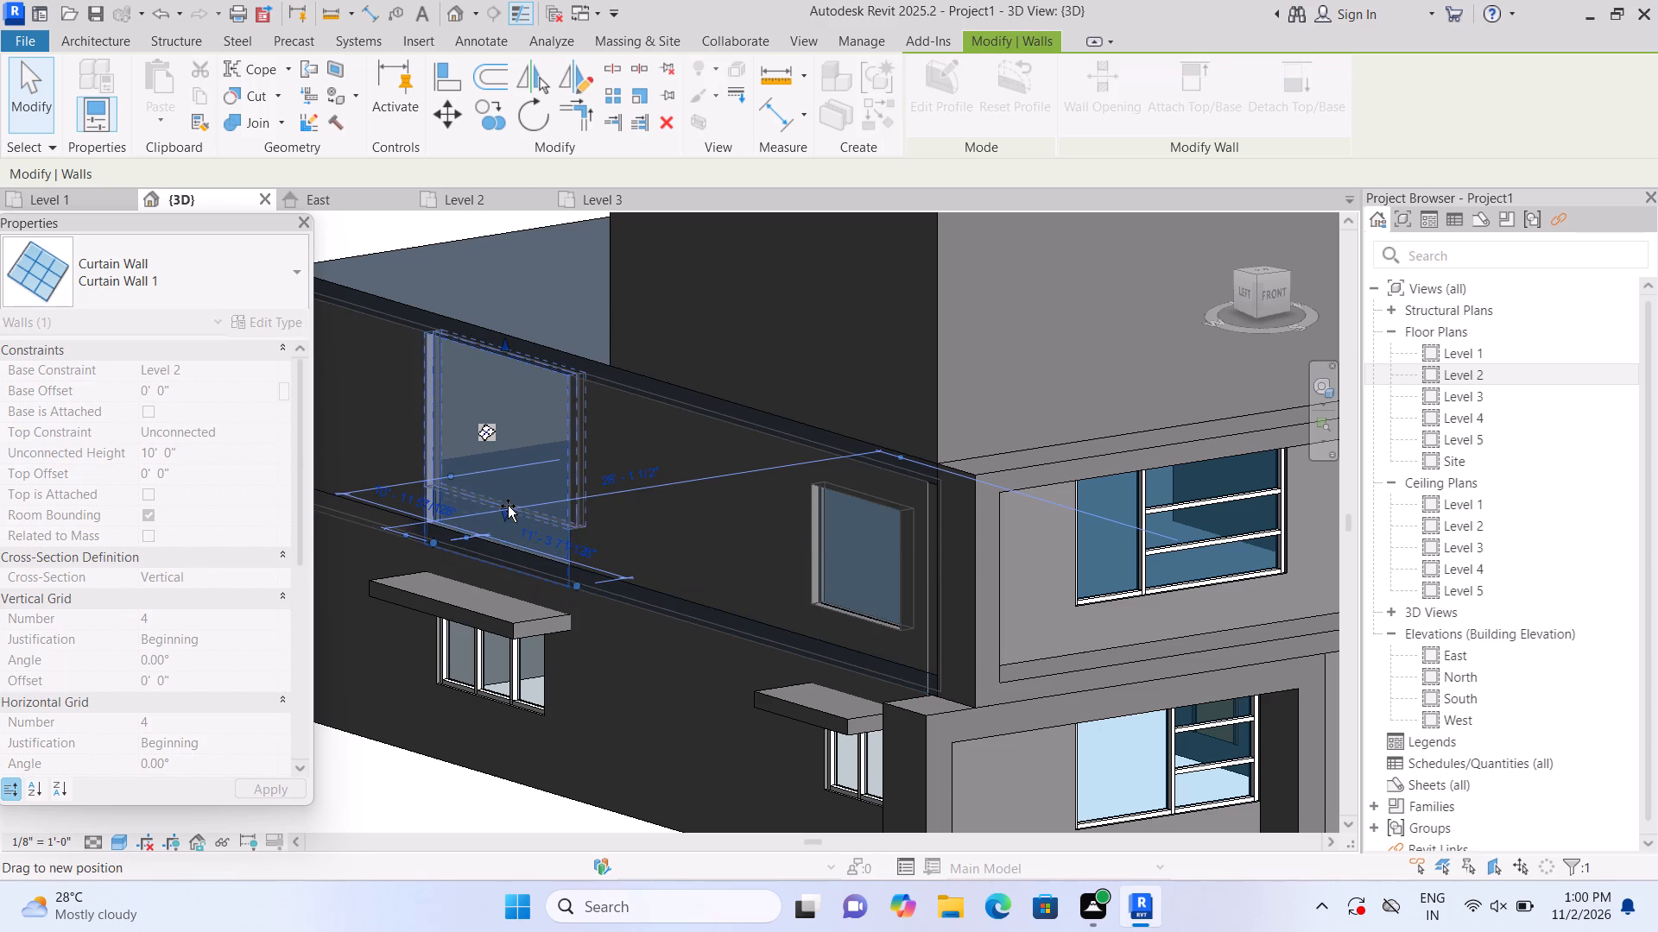
left_click_drag(508, 506, 508, 504)
left_click_drag(503, 342, 513, 393)
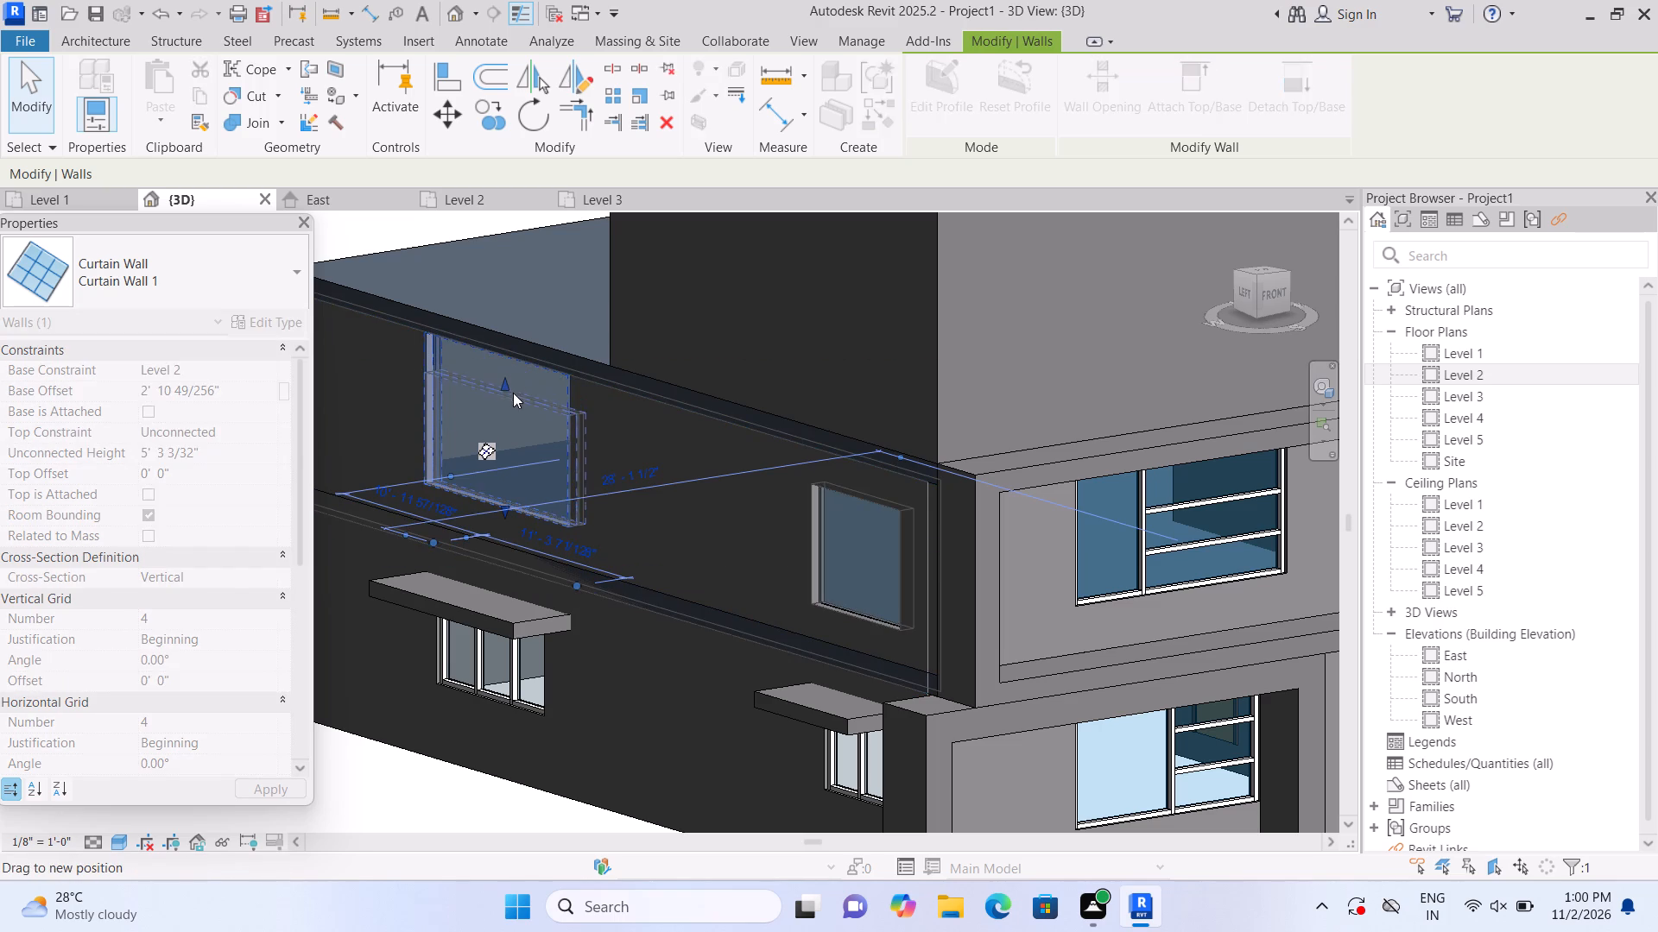
left_click(397, 765)
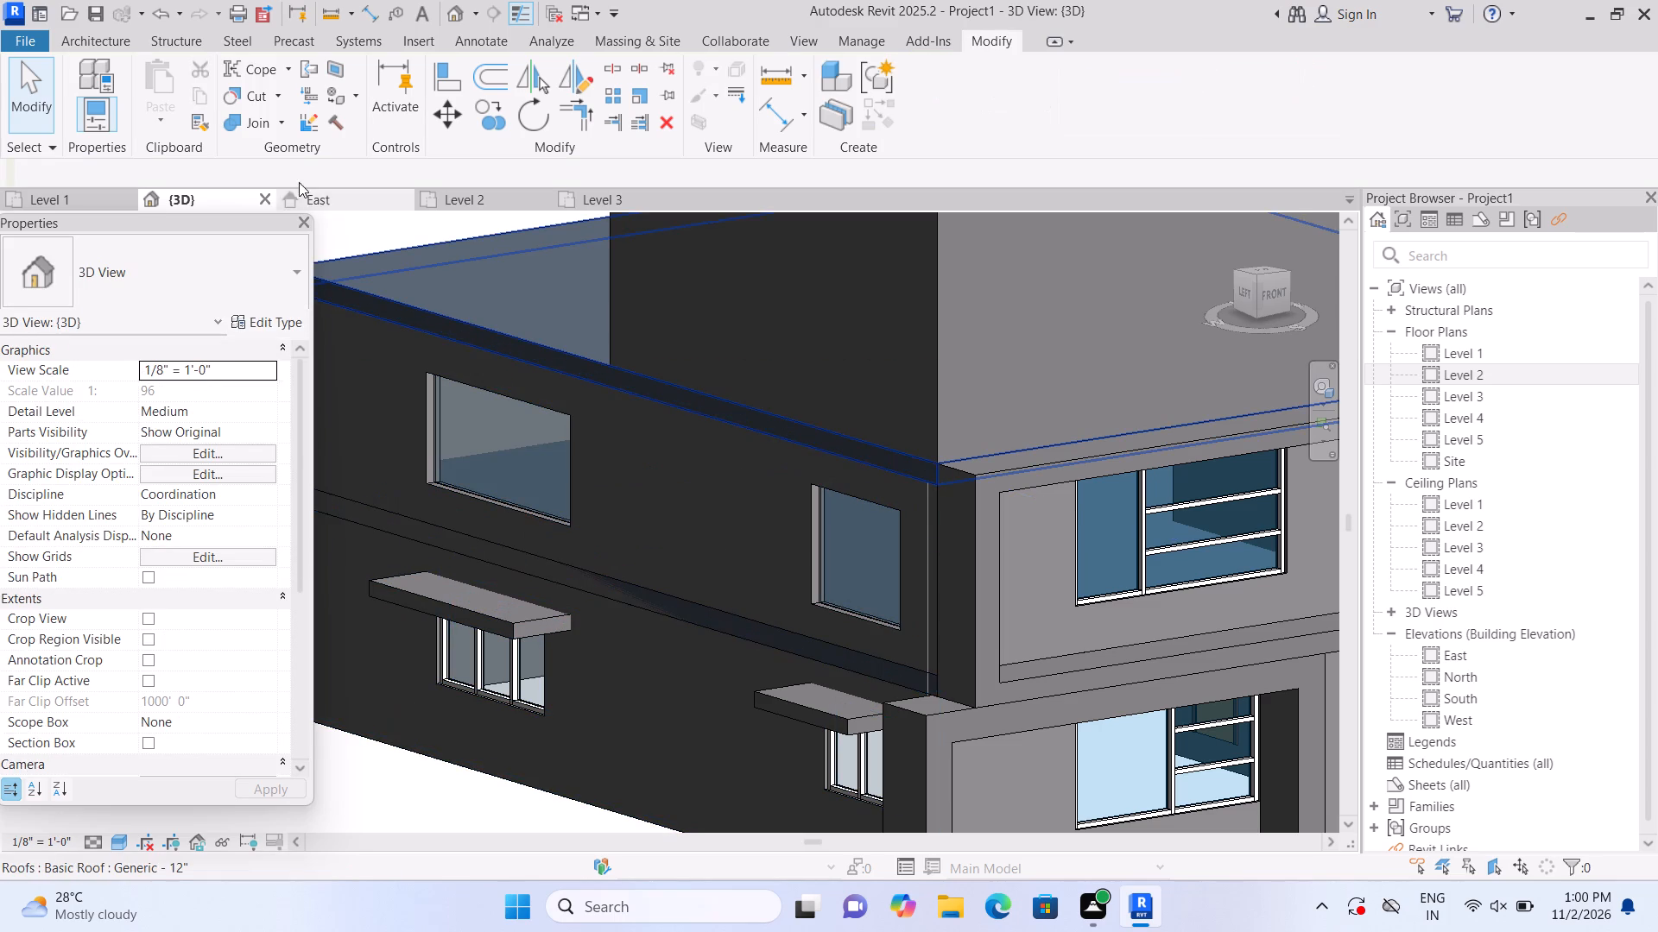
Add vertical curtain grid lines to the Level 2 west windows: two at the third points of the wider, one at the narrower's midpoint.
left_click(125, 39)
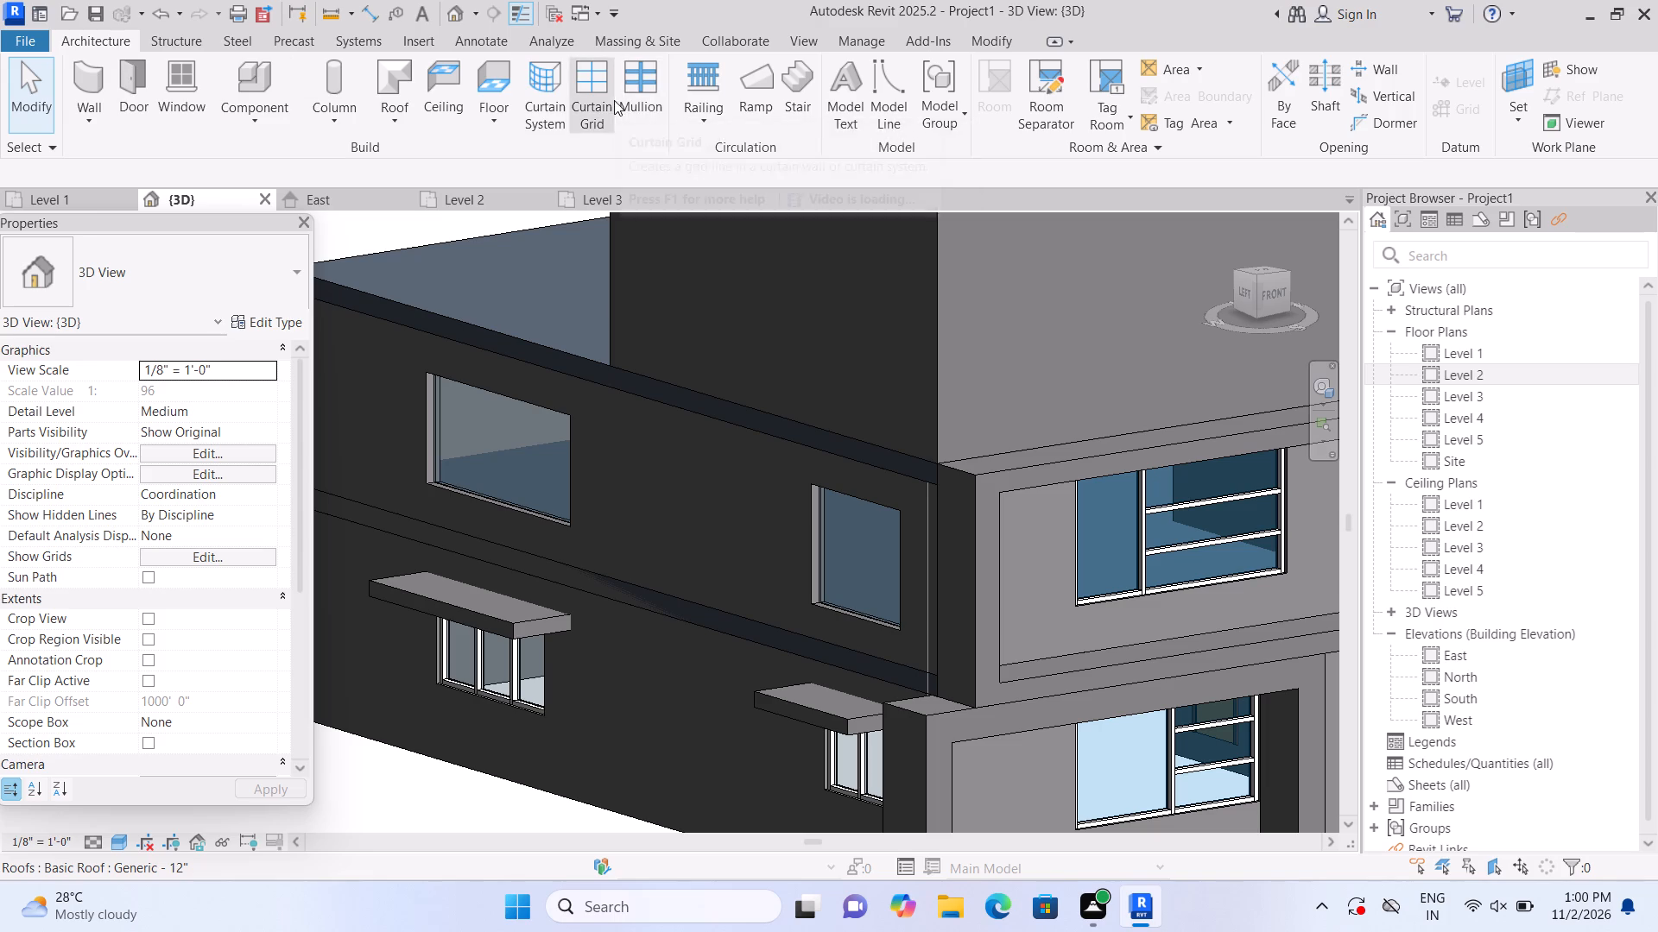
left_click(604, 100)
left_click(488, 410)
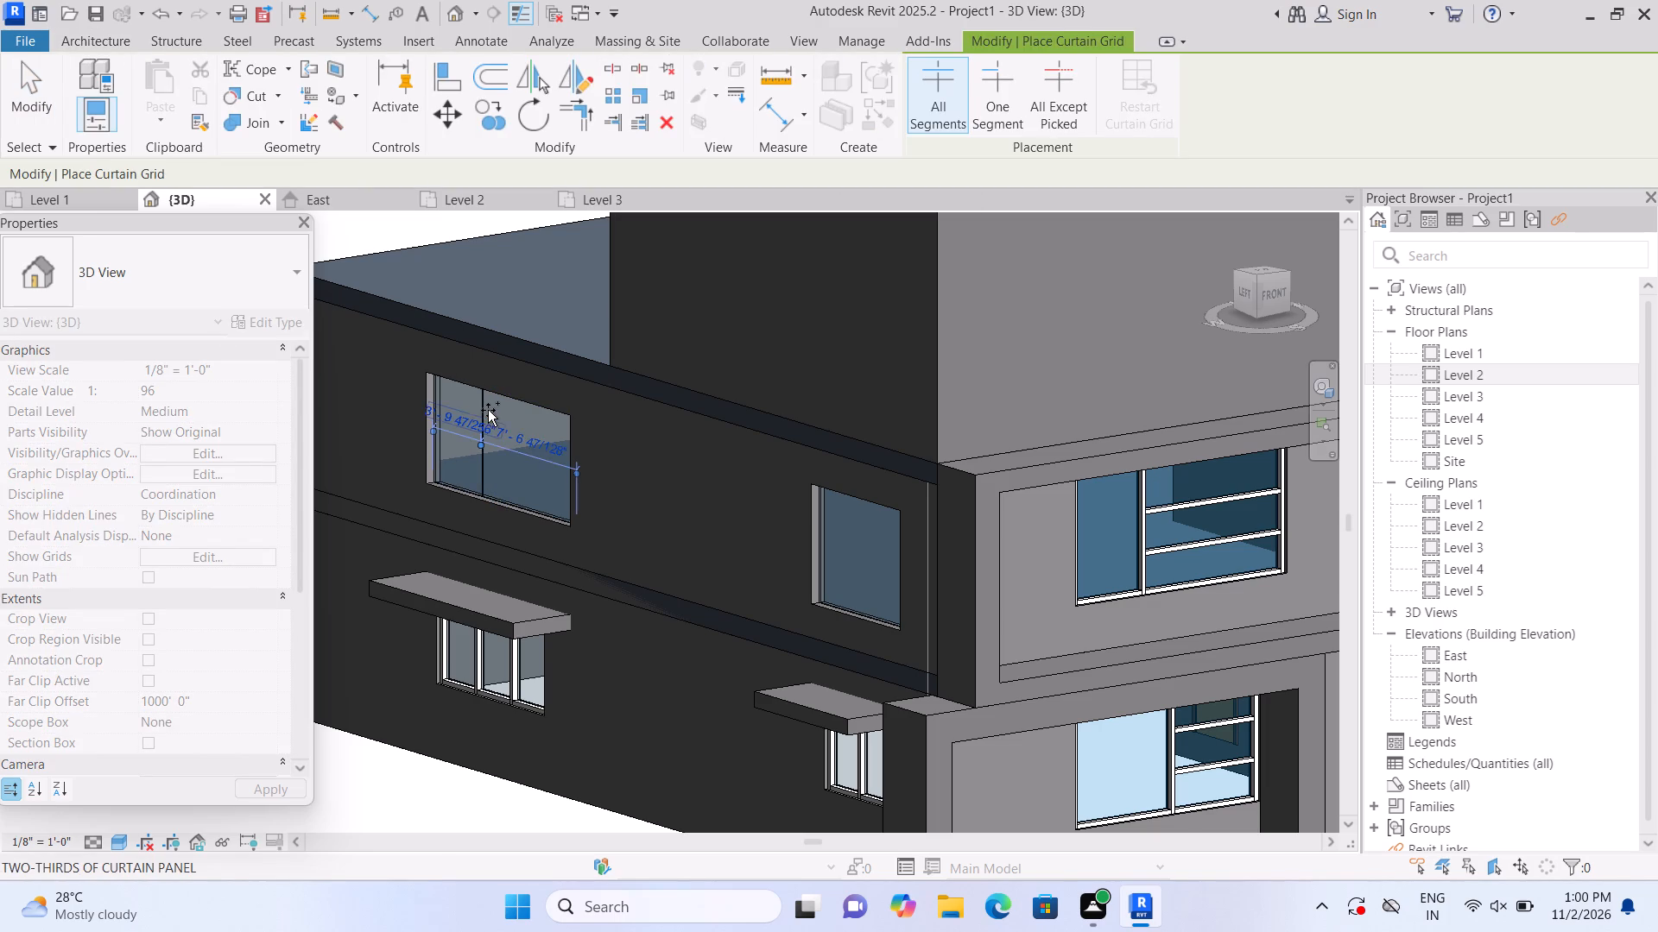
left_click(525, 416)
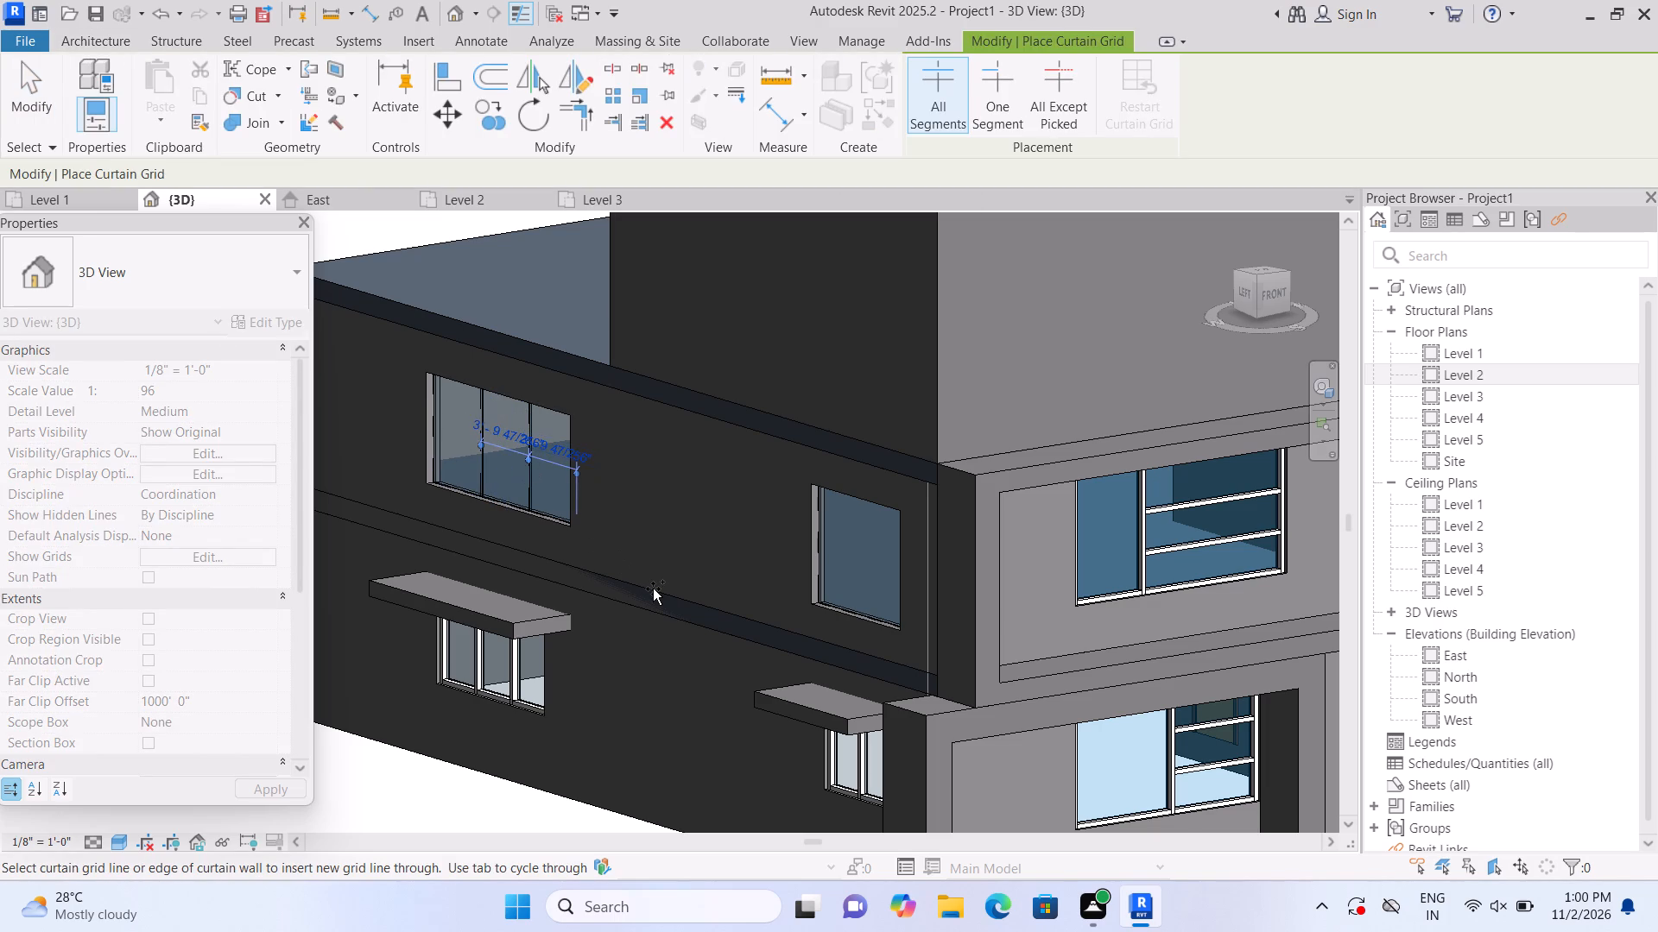
key("Escape")
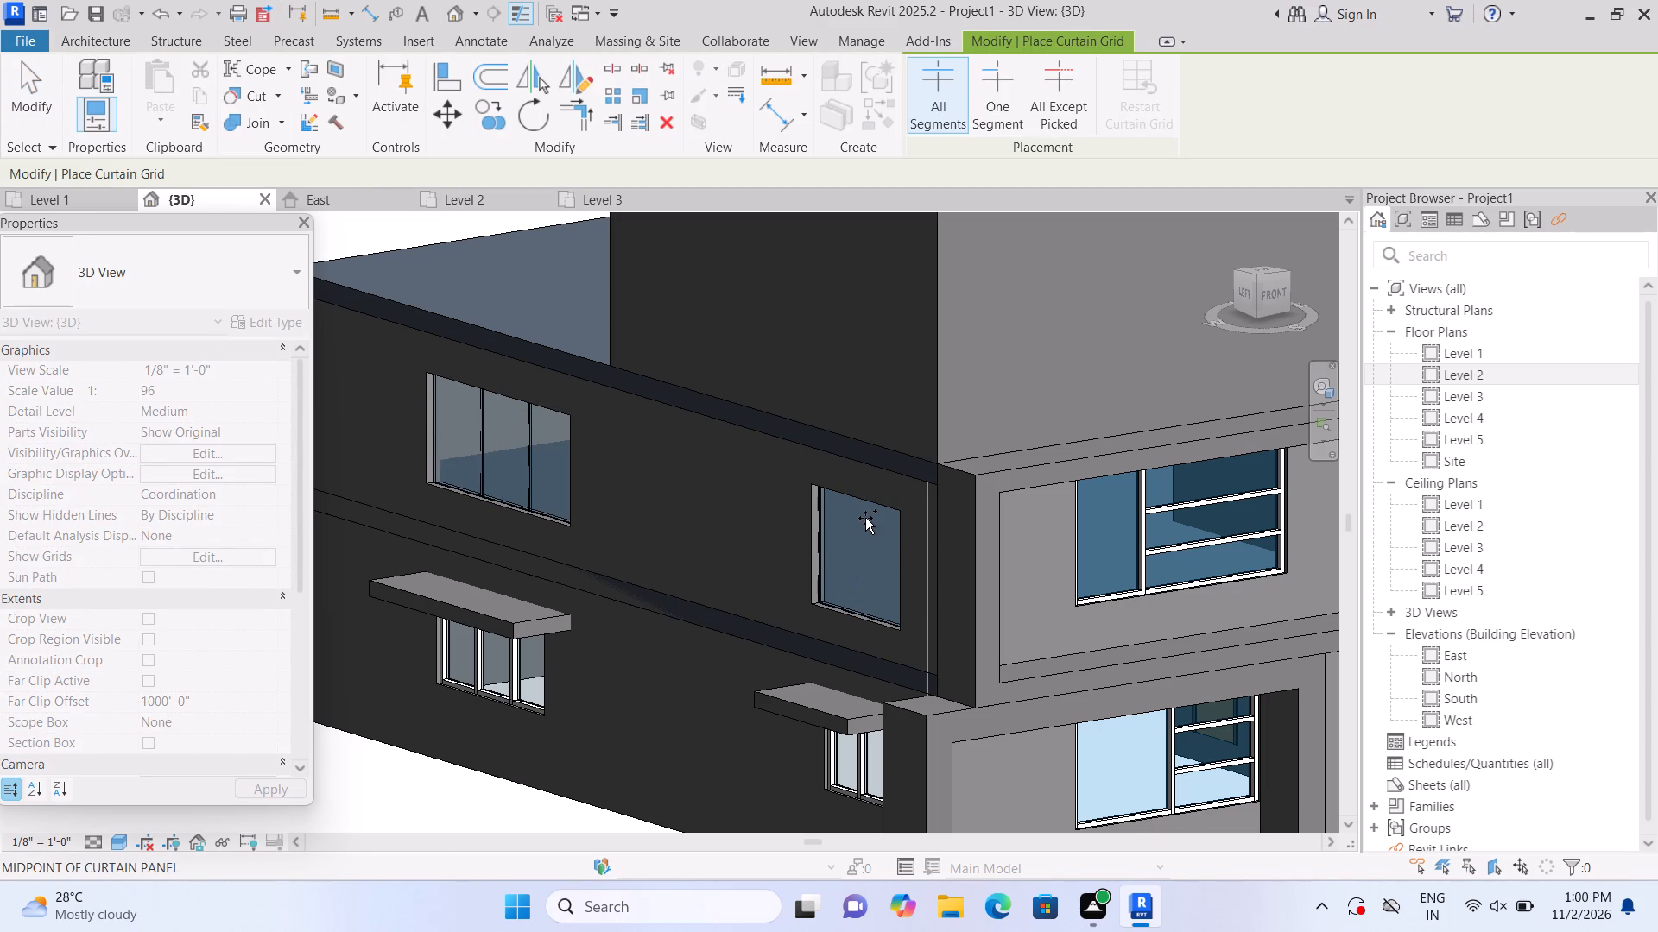
left_click(864, 510)
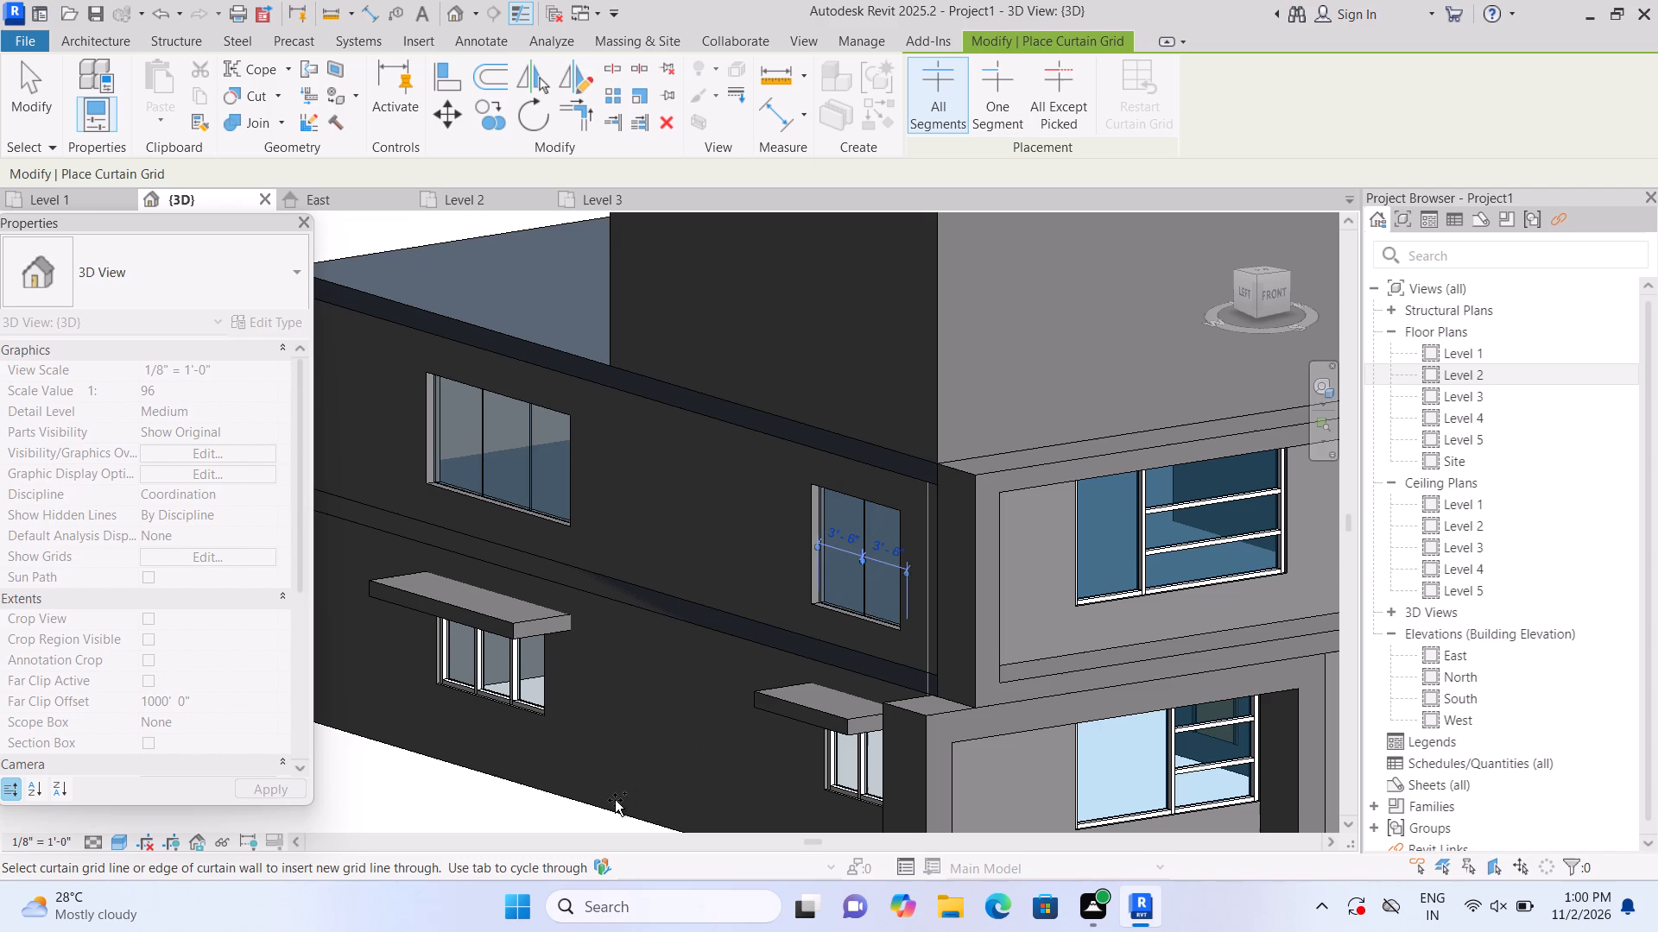
key("Escape")
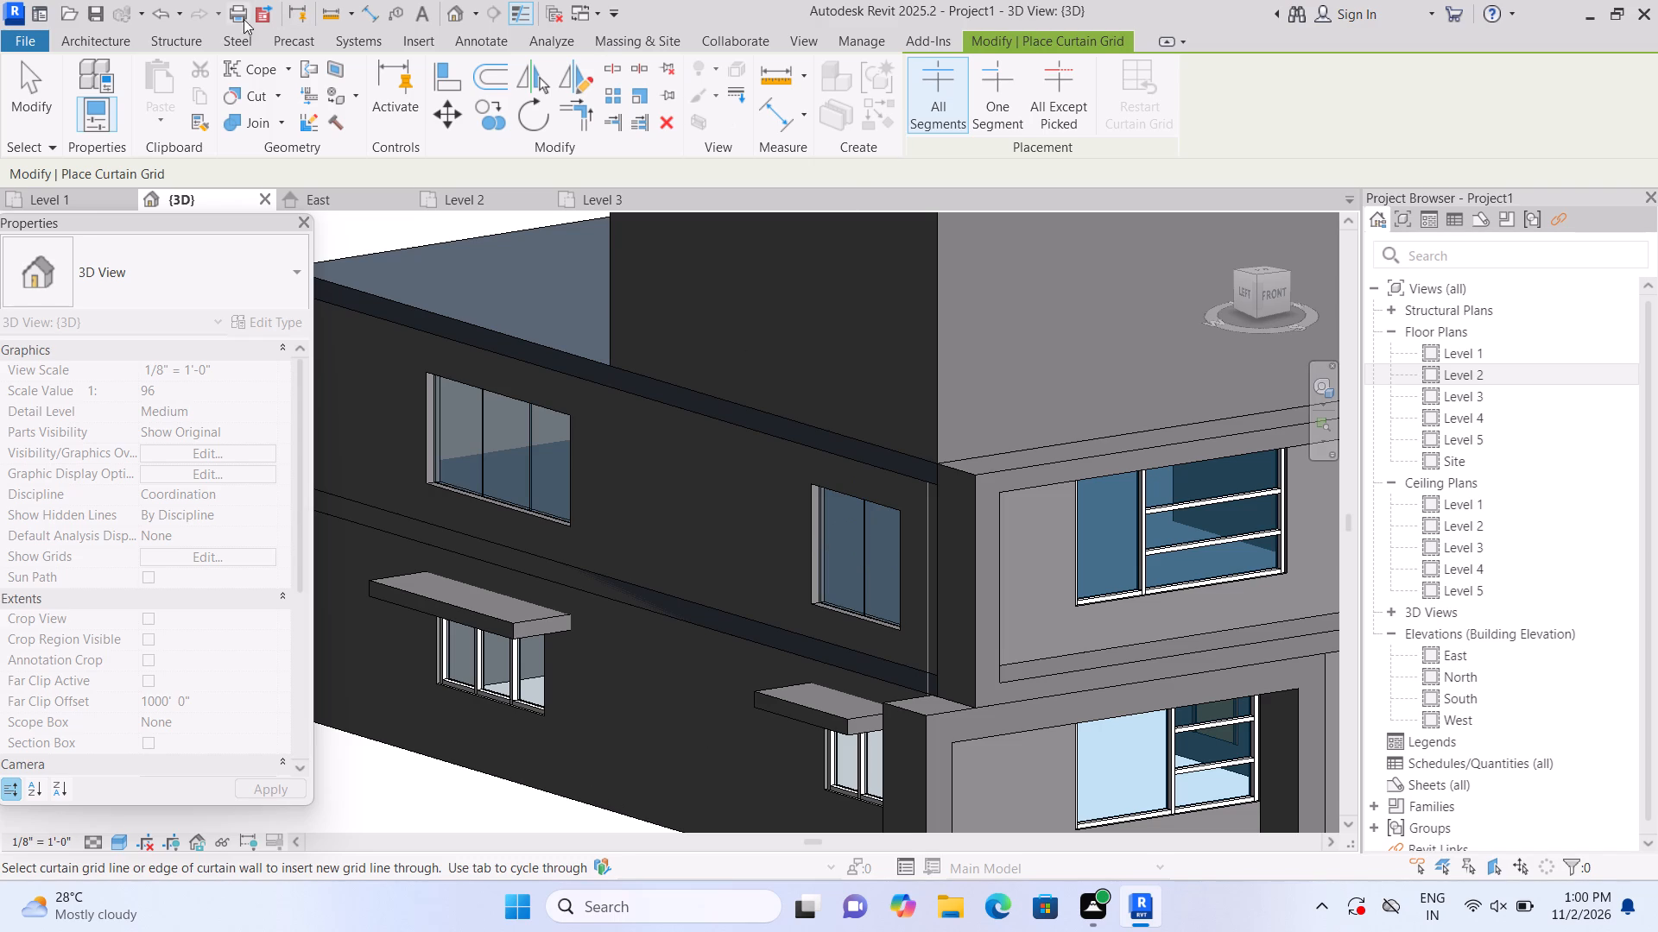
Place 2.5" x 5" rectangular mullions along the perimeter and the central grid line of the narrower Level 2 west window.
left_click(88, 43)
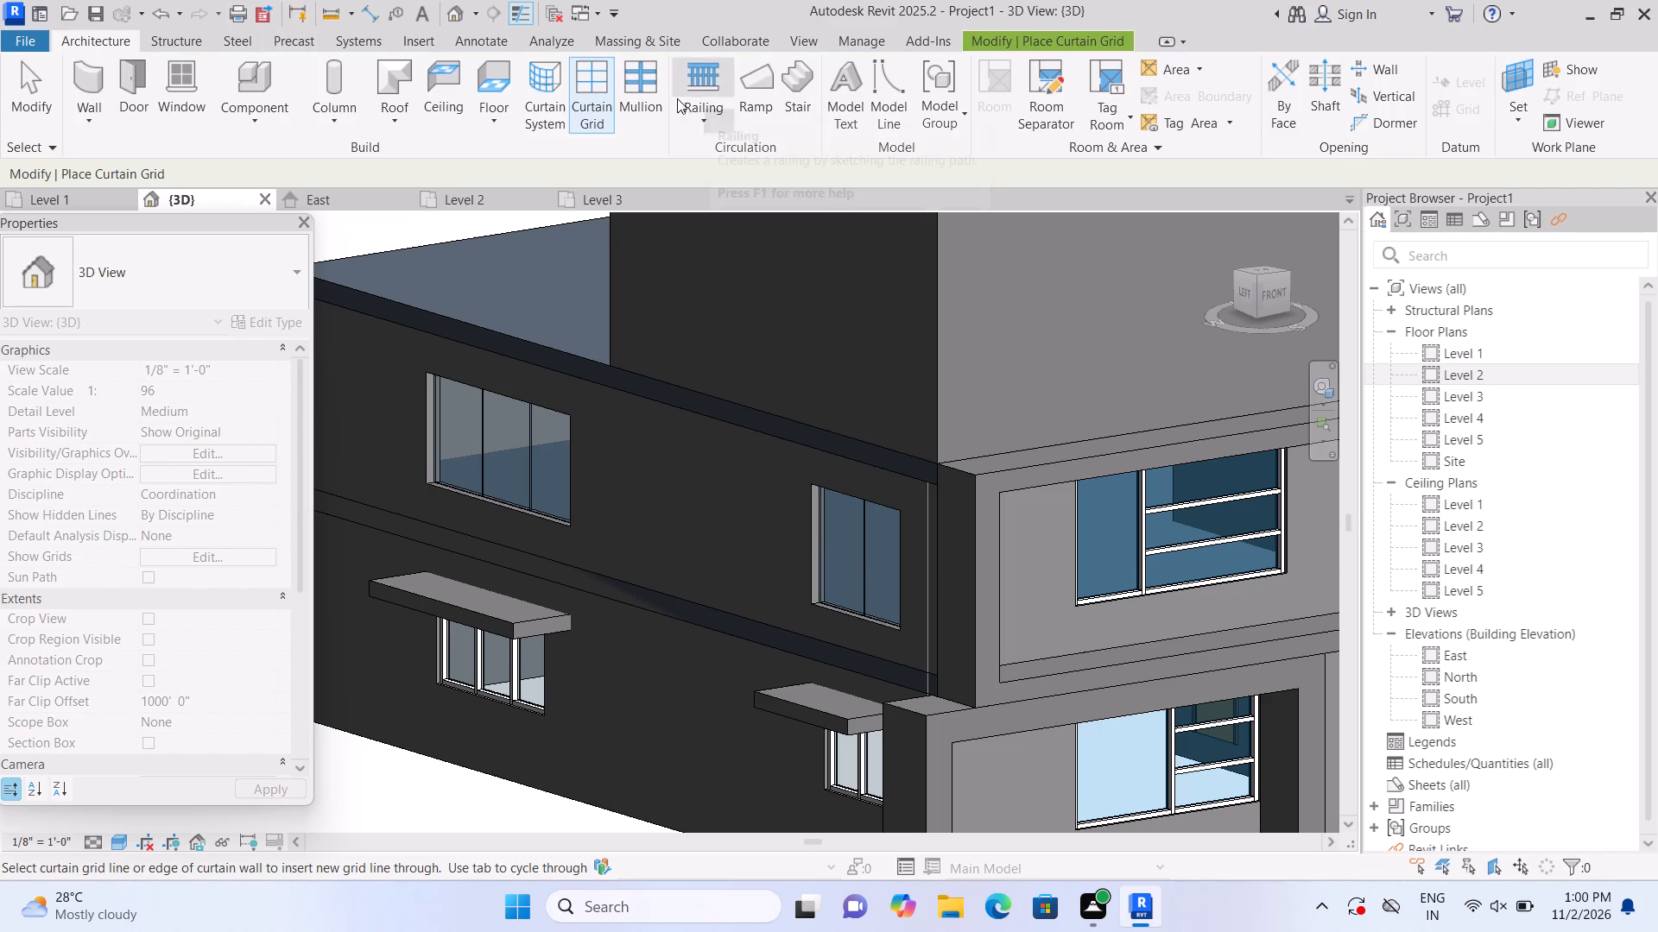
left_click(651, 99)
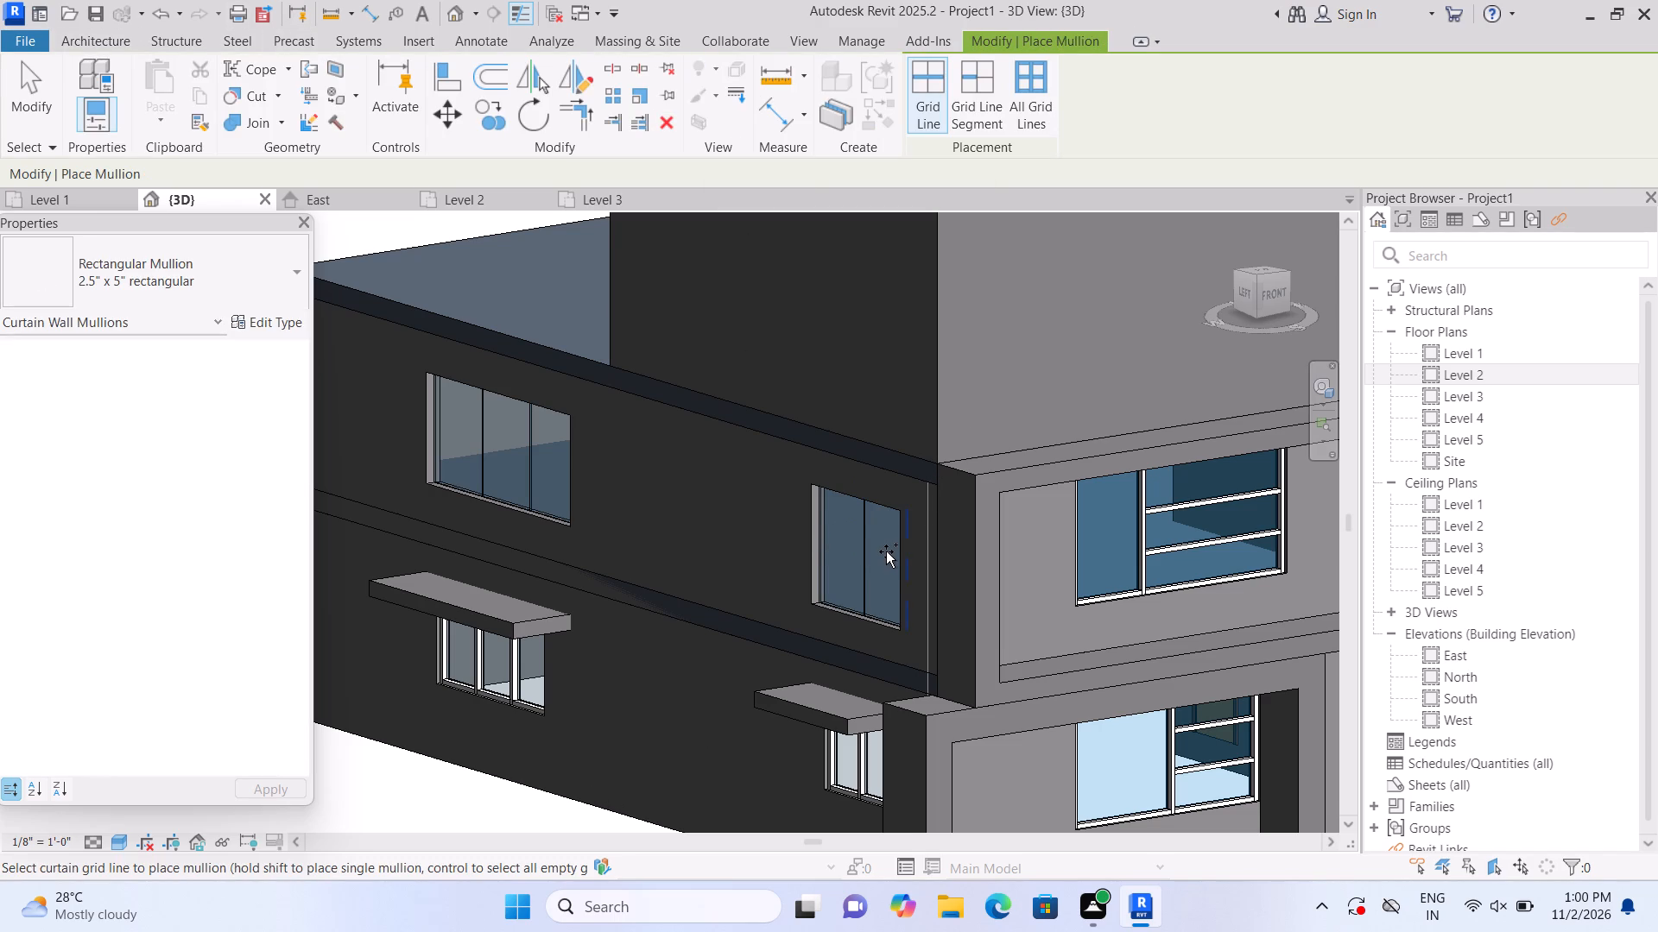
left_click(886, 551)
left_click(870, 551)
left_click(827, 535)
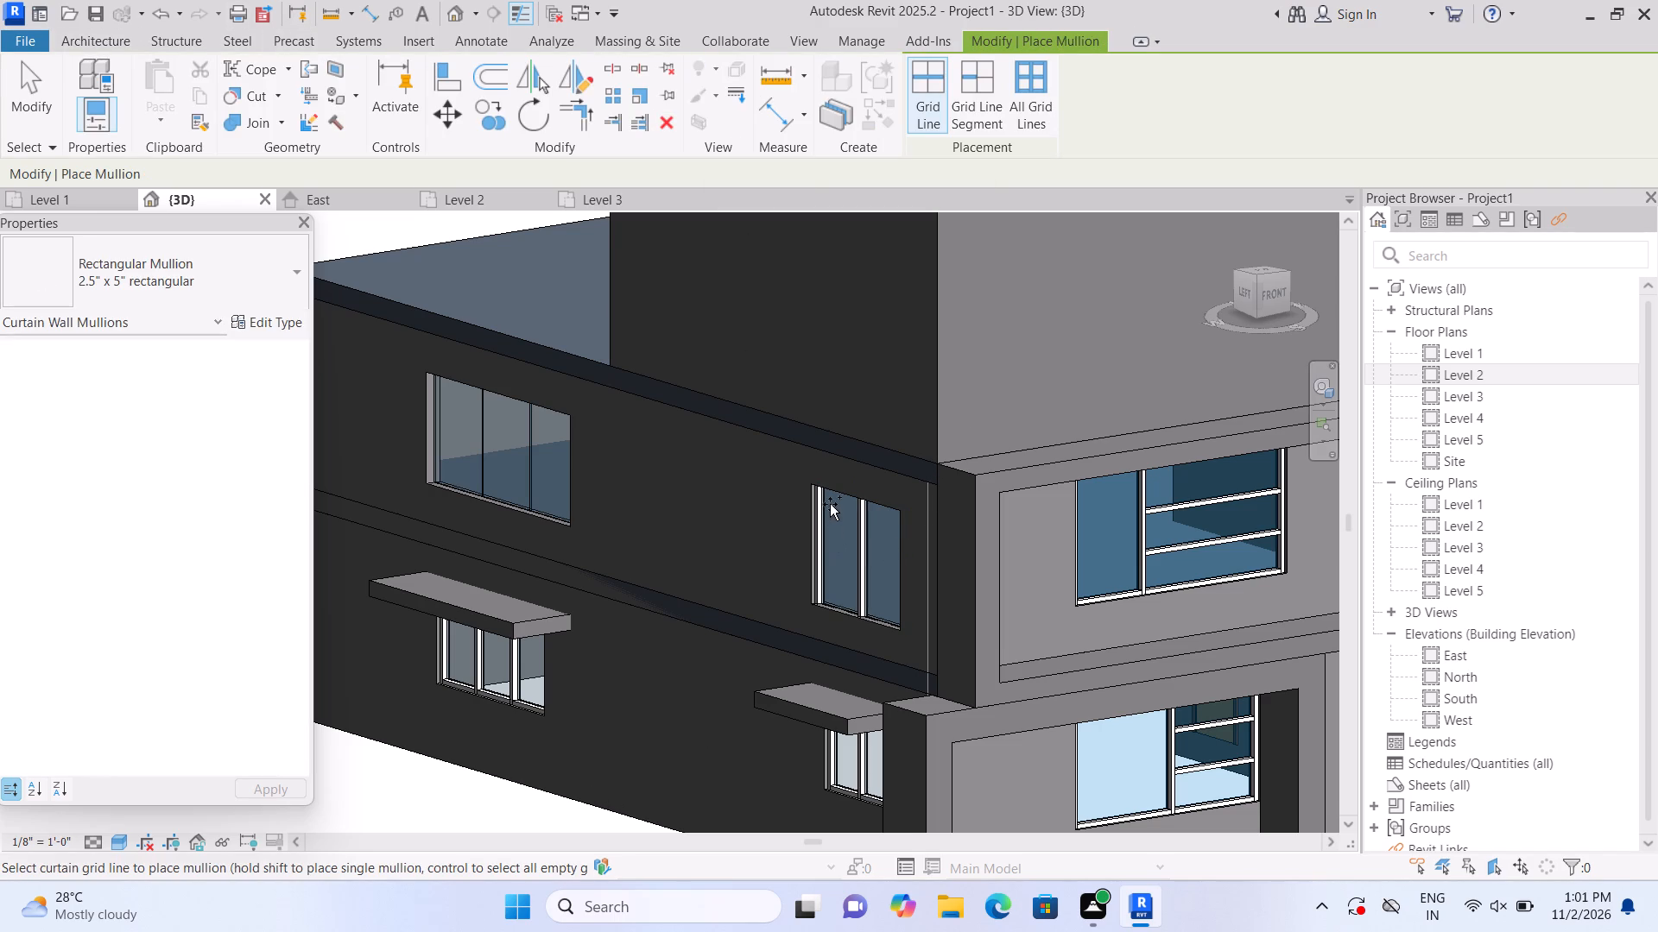
left_click(837, 494)
left_click(848, 613)
Place 2.5" x 5" rectangular mullions along the perimeter and both vertical grid lines of the wider Level 2 west window.
left_click(573, 475)
left_click(541, 465)
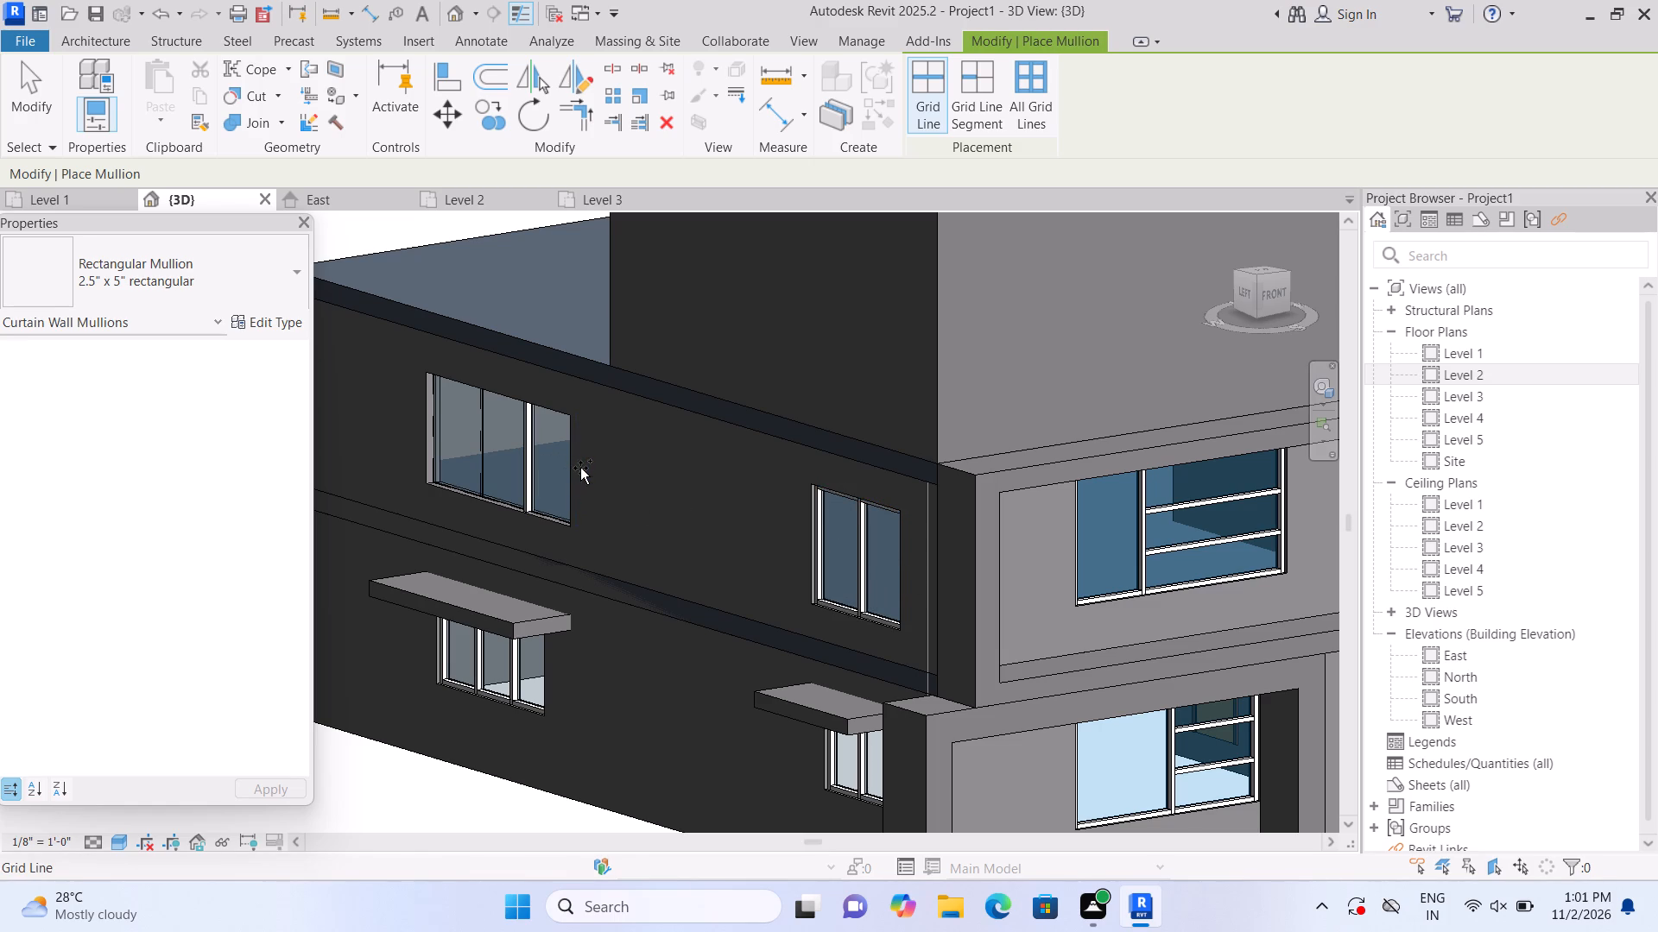
left_click(565, 466)
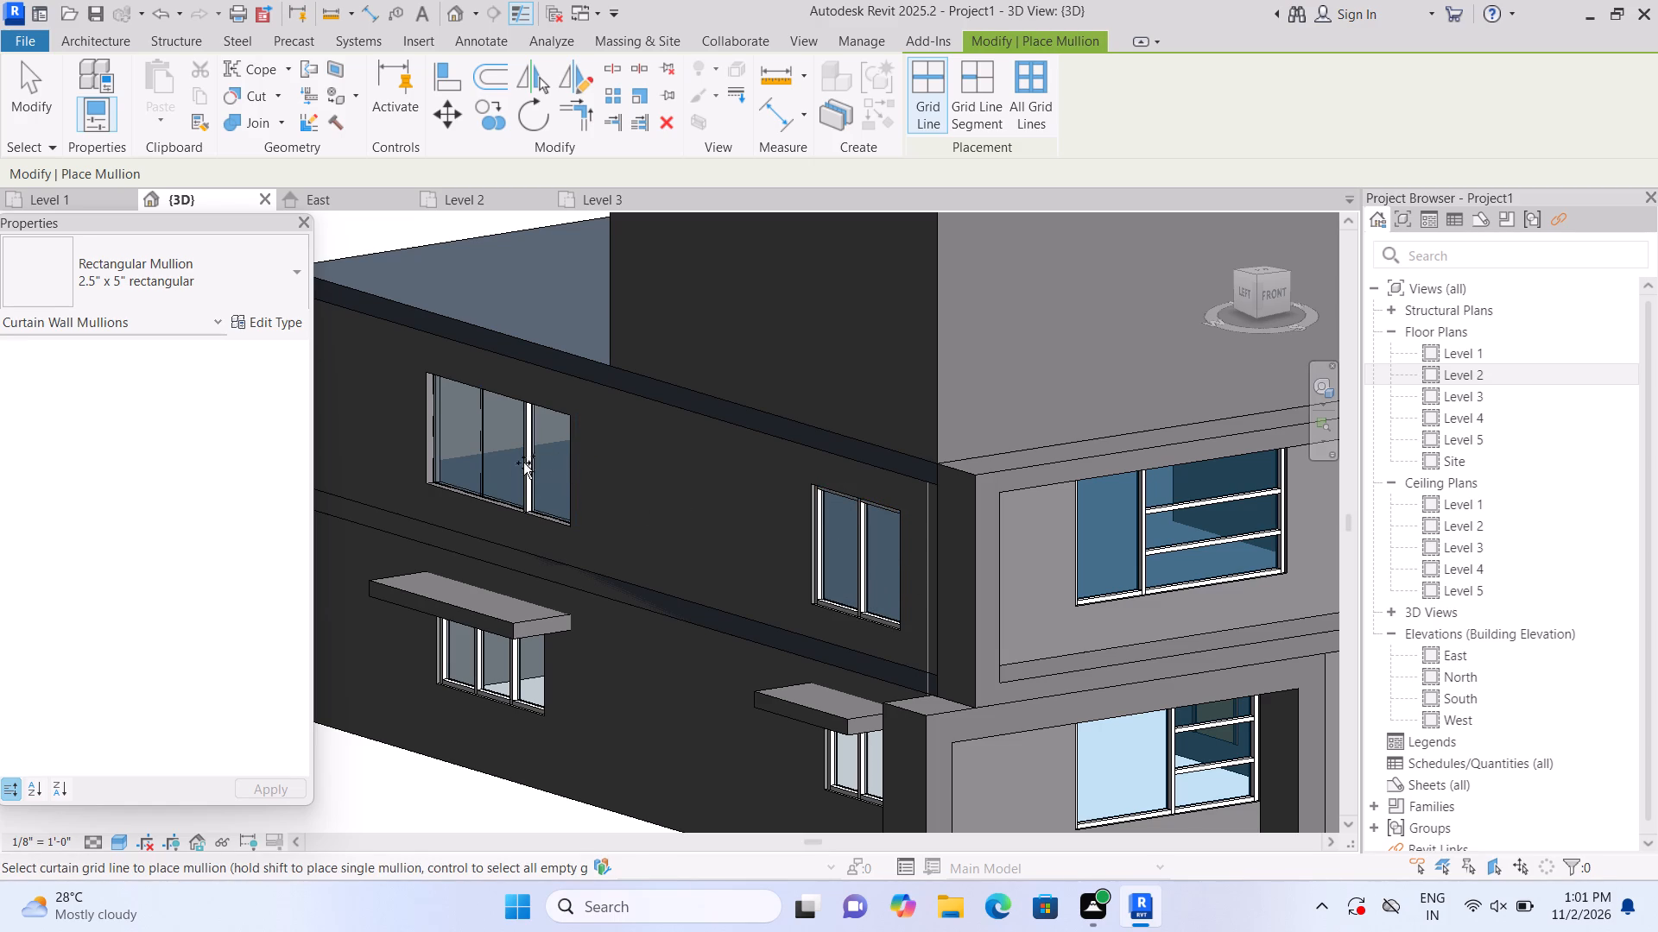
left_click(473, 457)
left_click(436, 436)
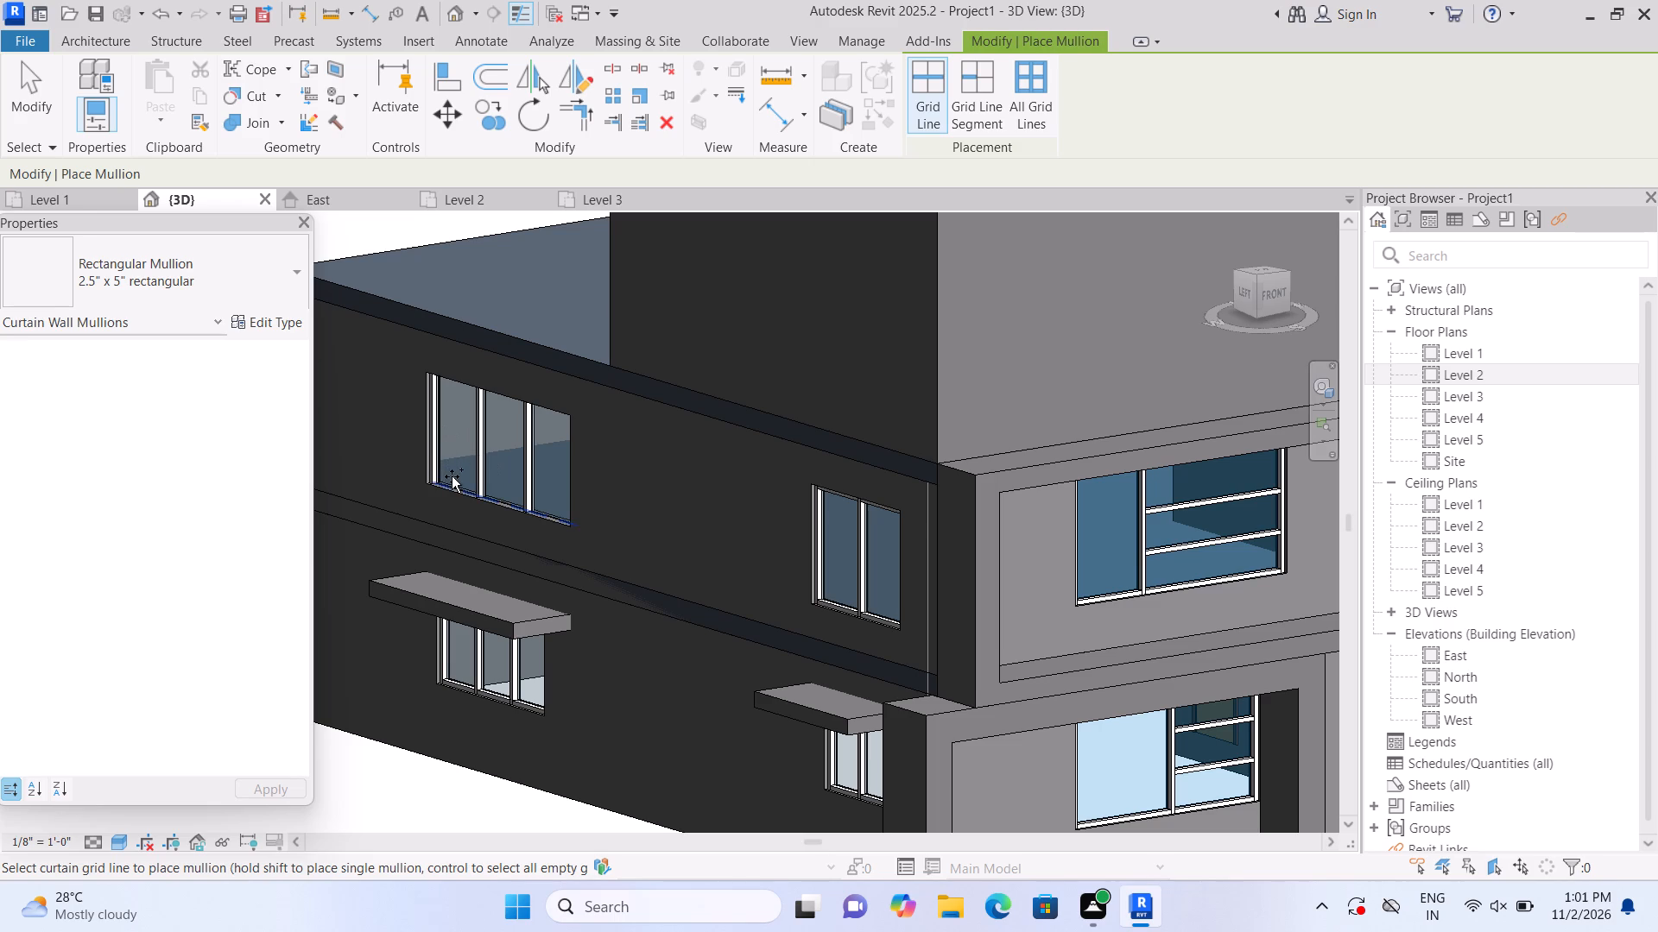
left_click(452, 476)
left_click(496, 396)
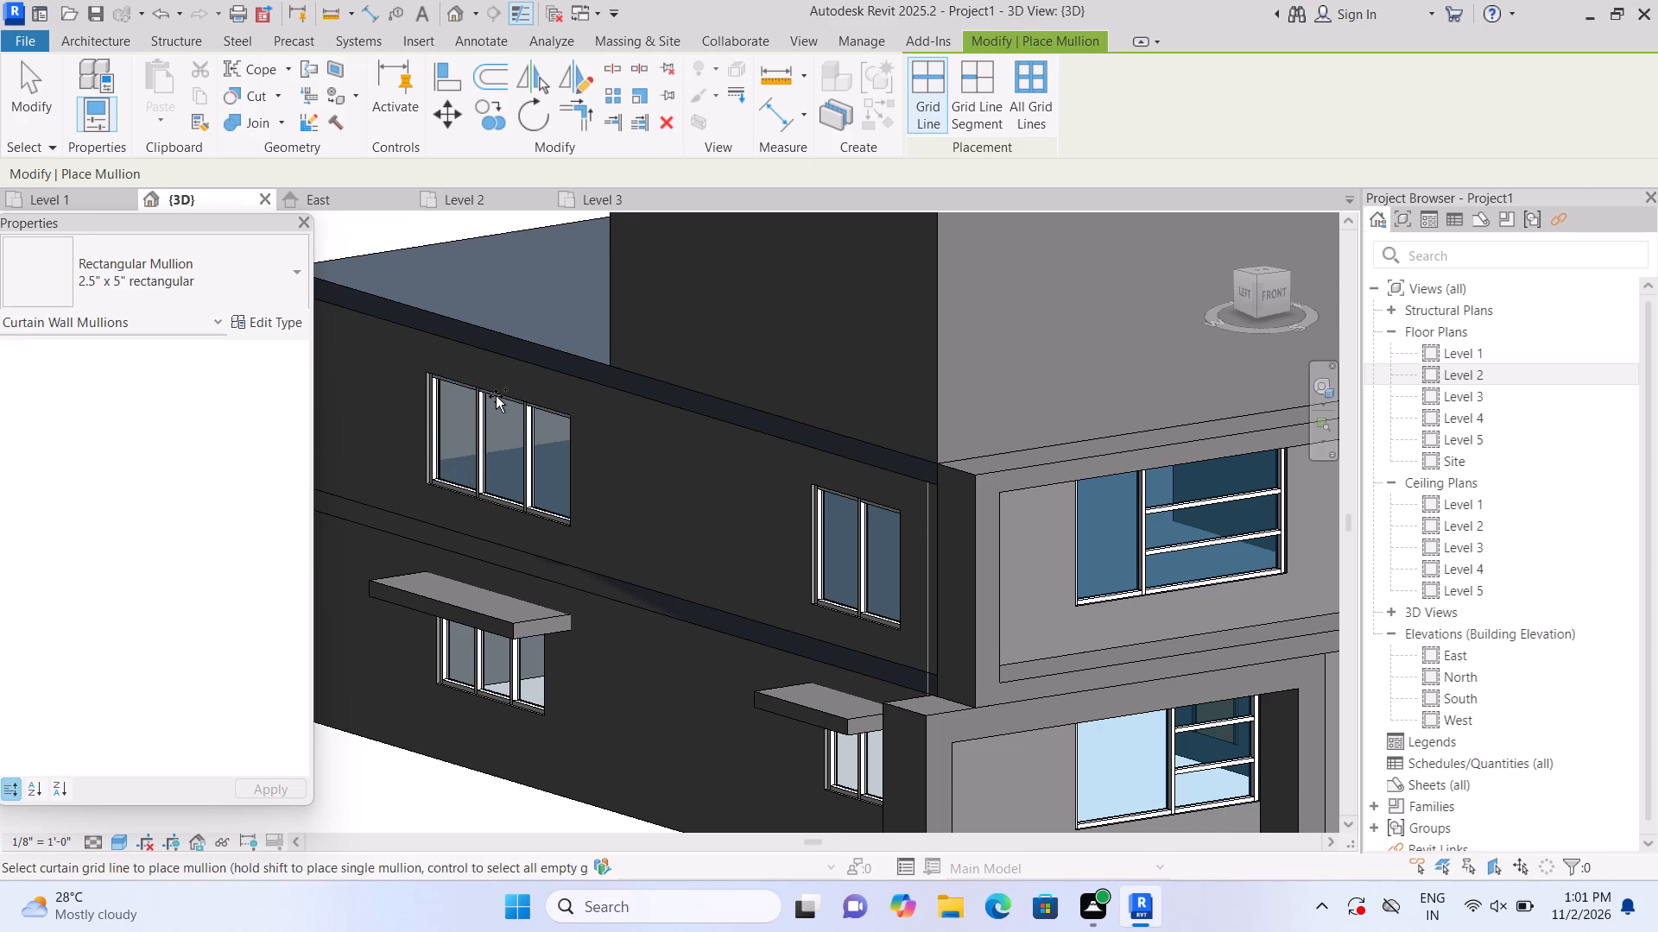
scroll(496, 396, "down", 1)
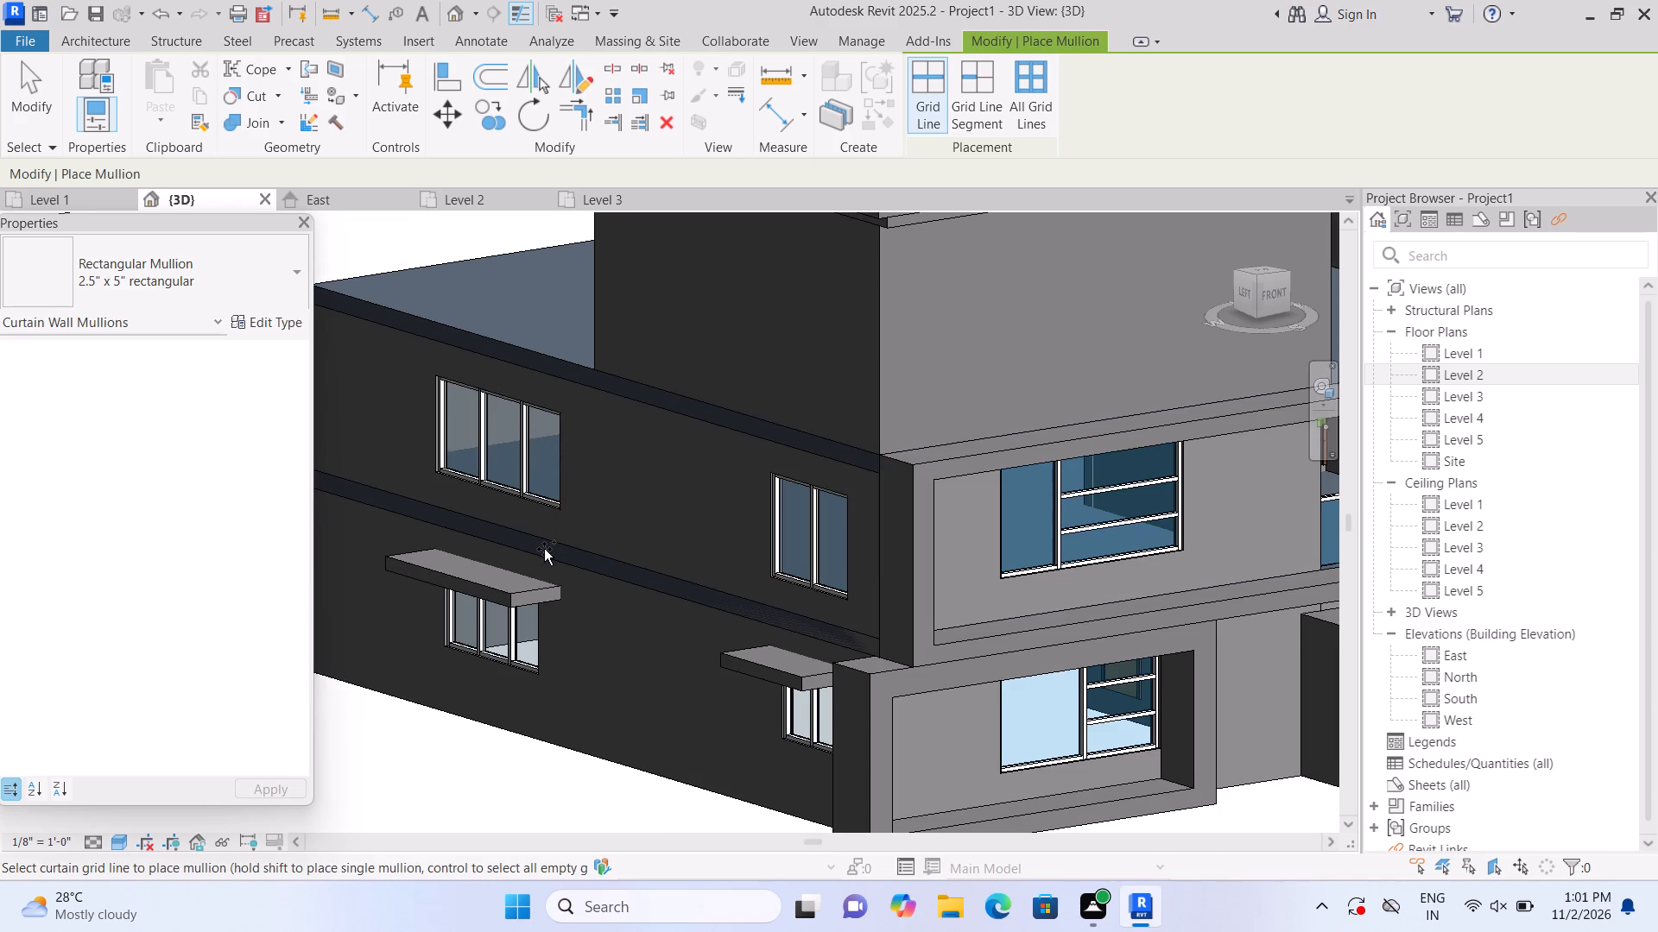
key("Escape")
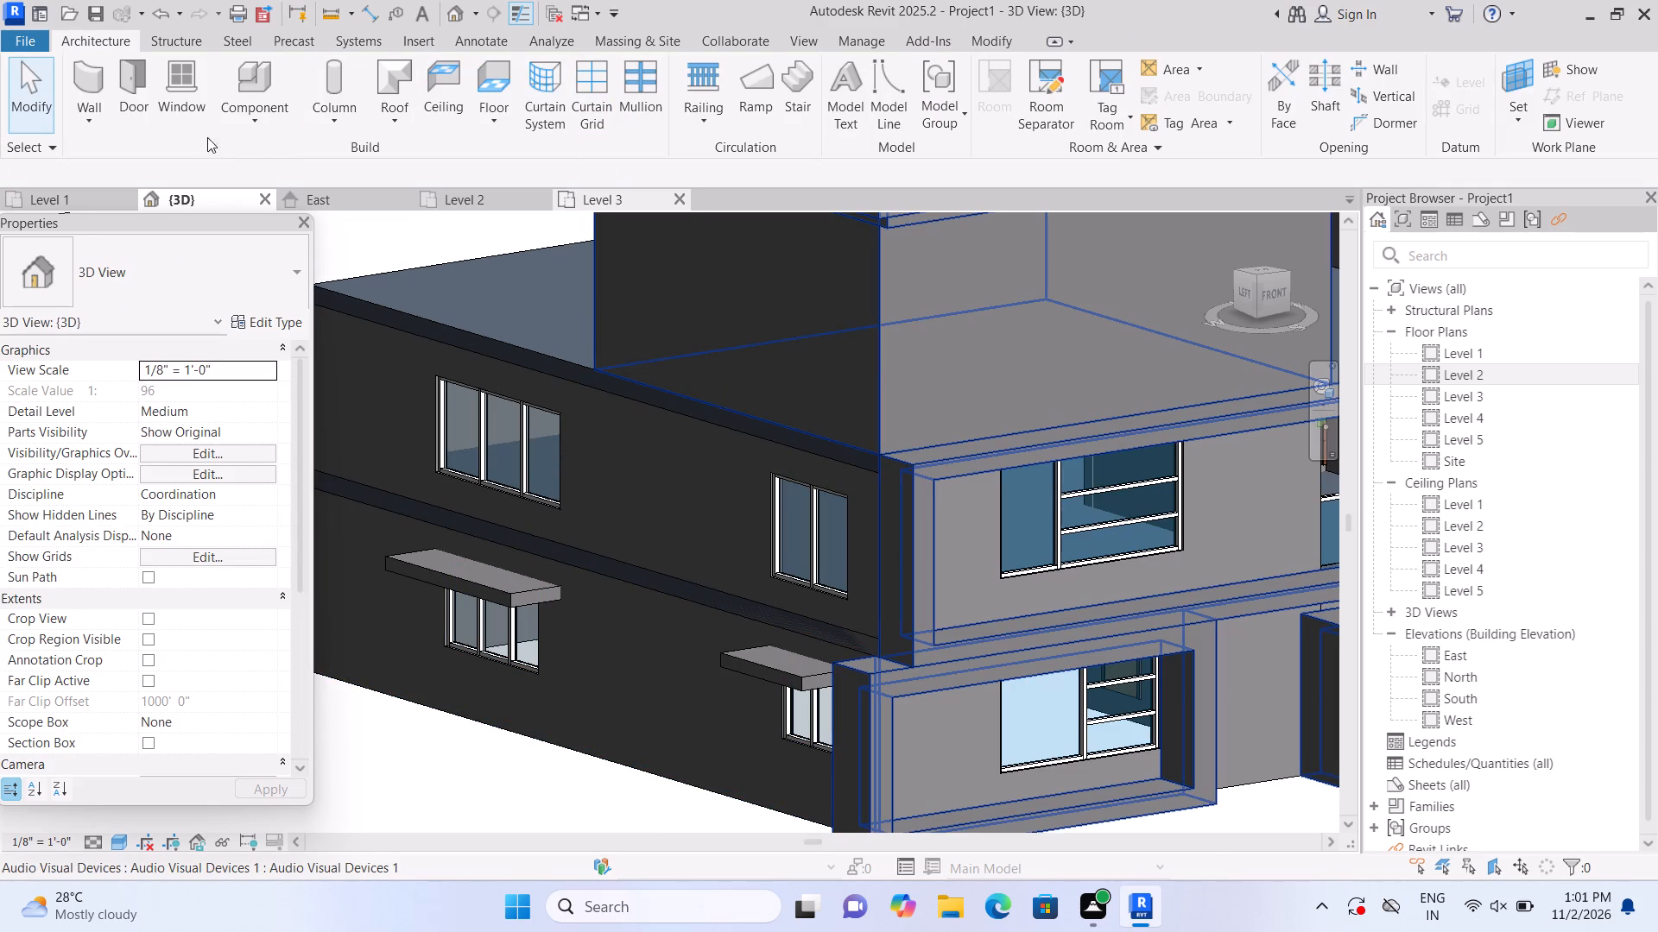
Start an in-place component in the Generic Models category and begin an extrusion for a slab above the Level 2 west windows.
left_click(259, 112)
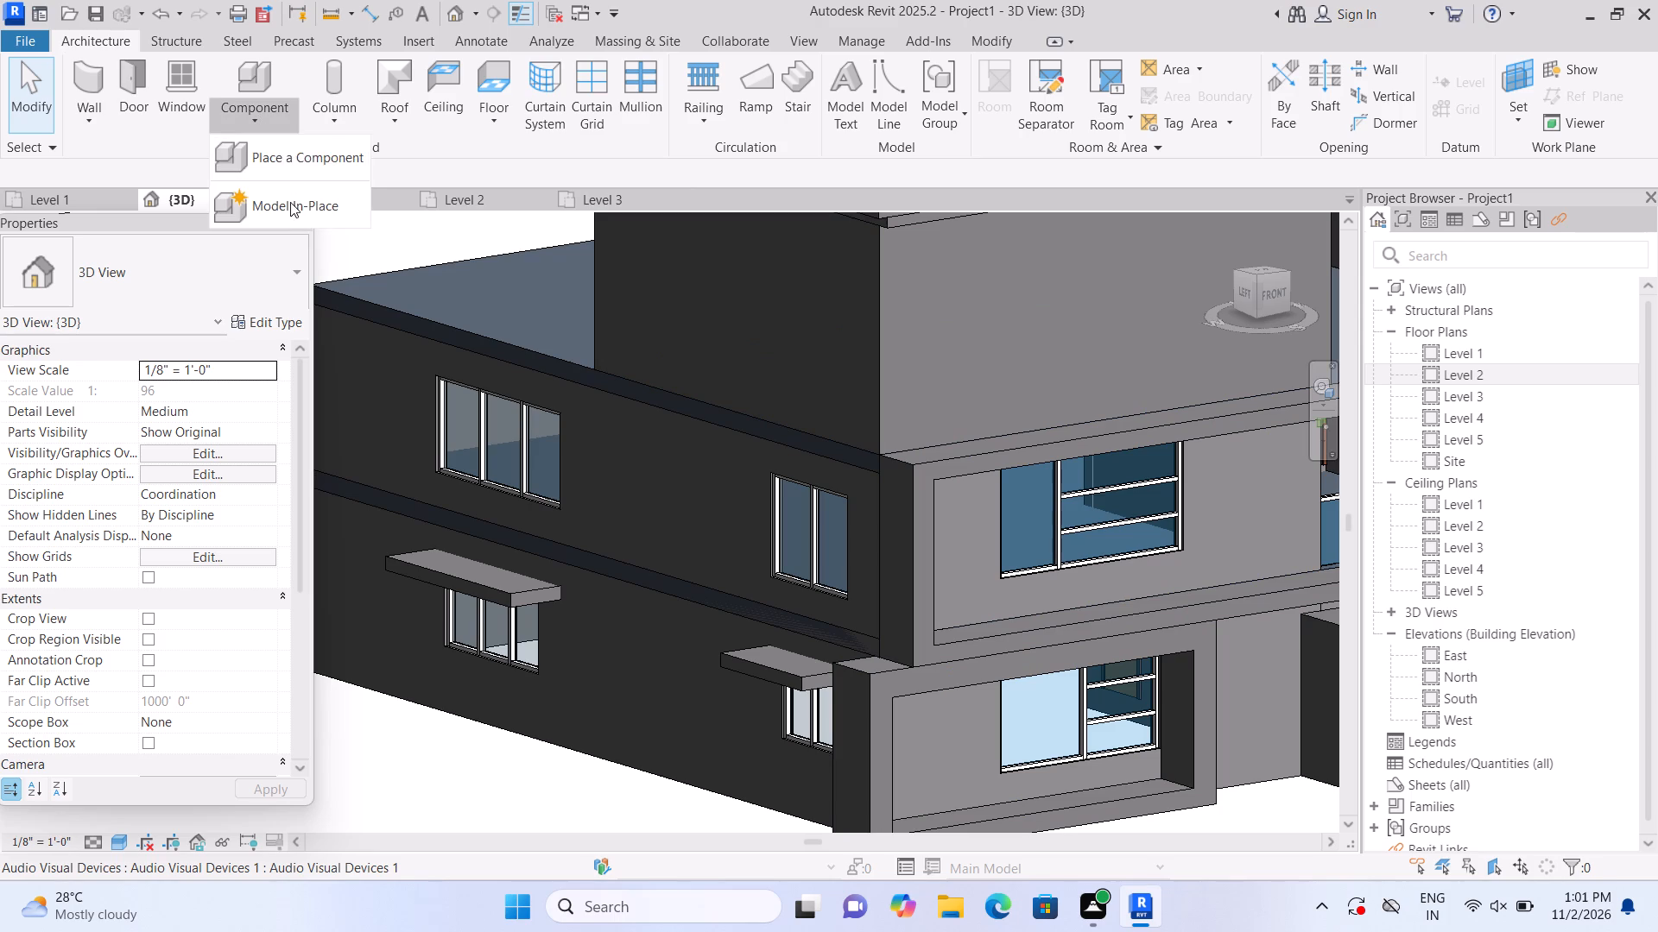
left_click(291, 203)
scroll(796, 423, "down", 4)
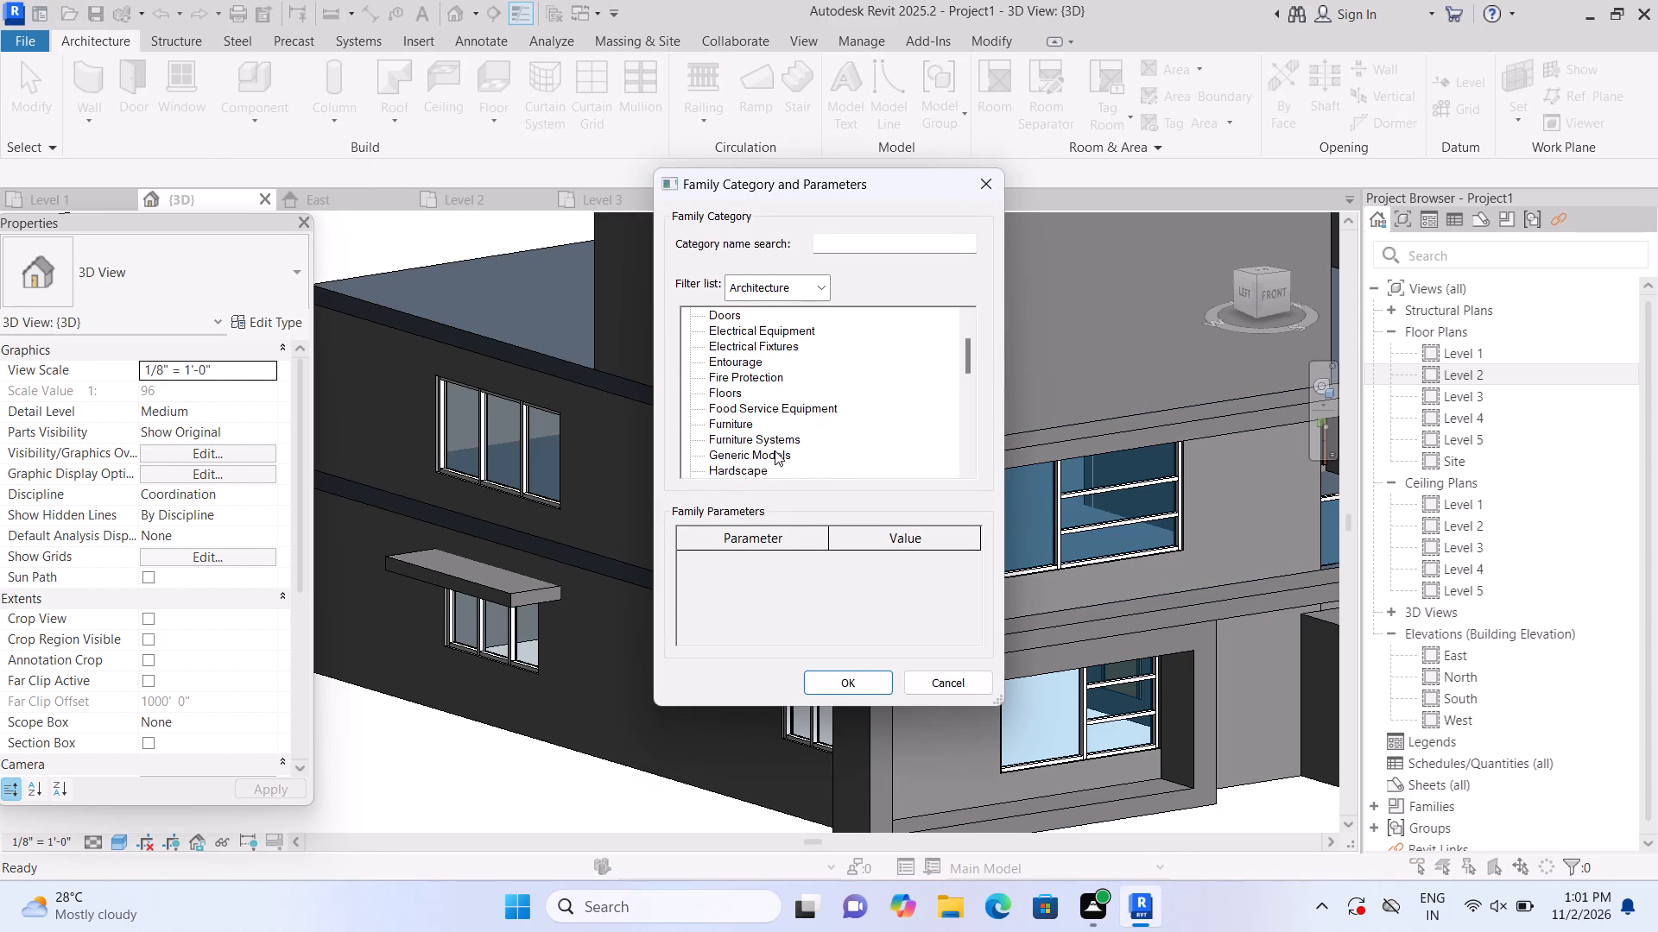
left_click(771, 450)
left_click(874, 680)
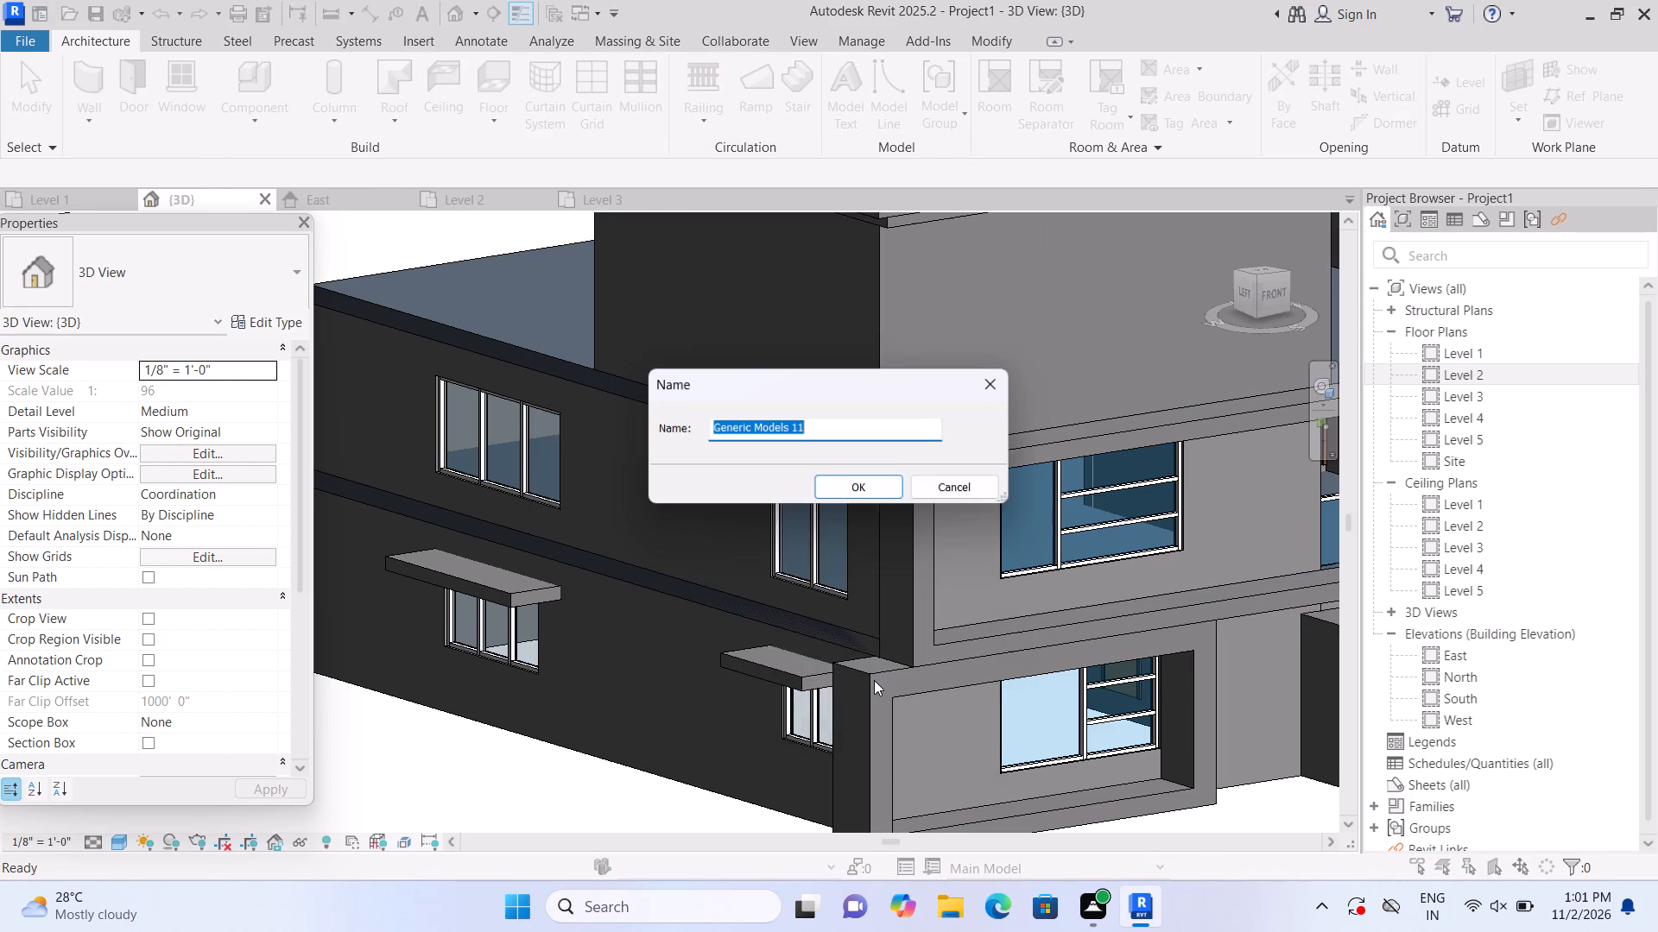
left_click(846, 490)
scroll(846, 490, "down", 1)
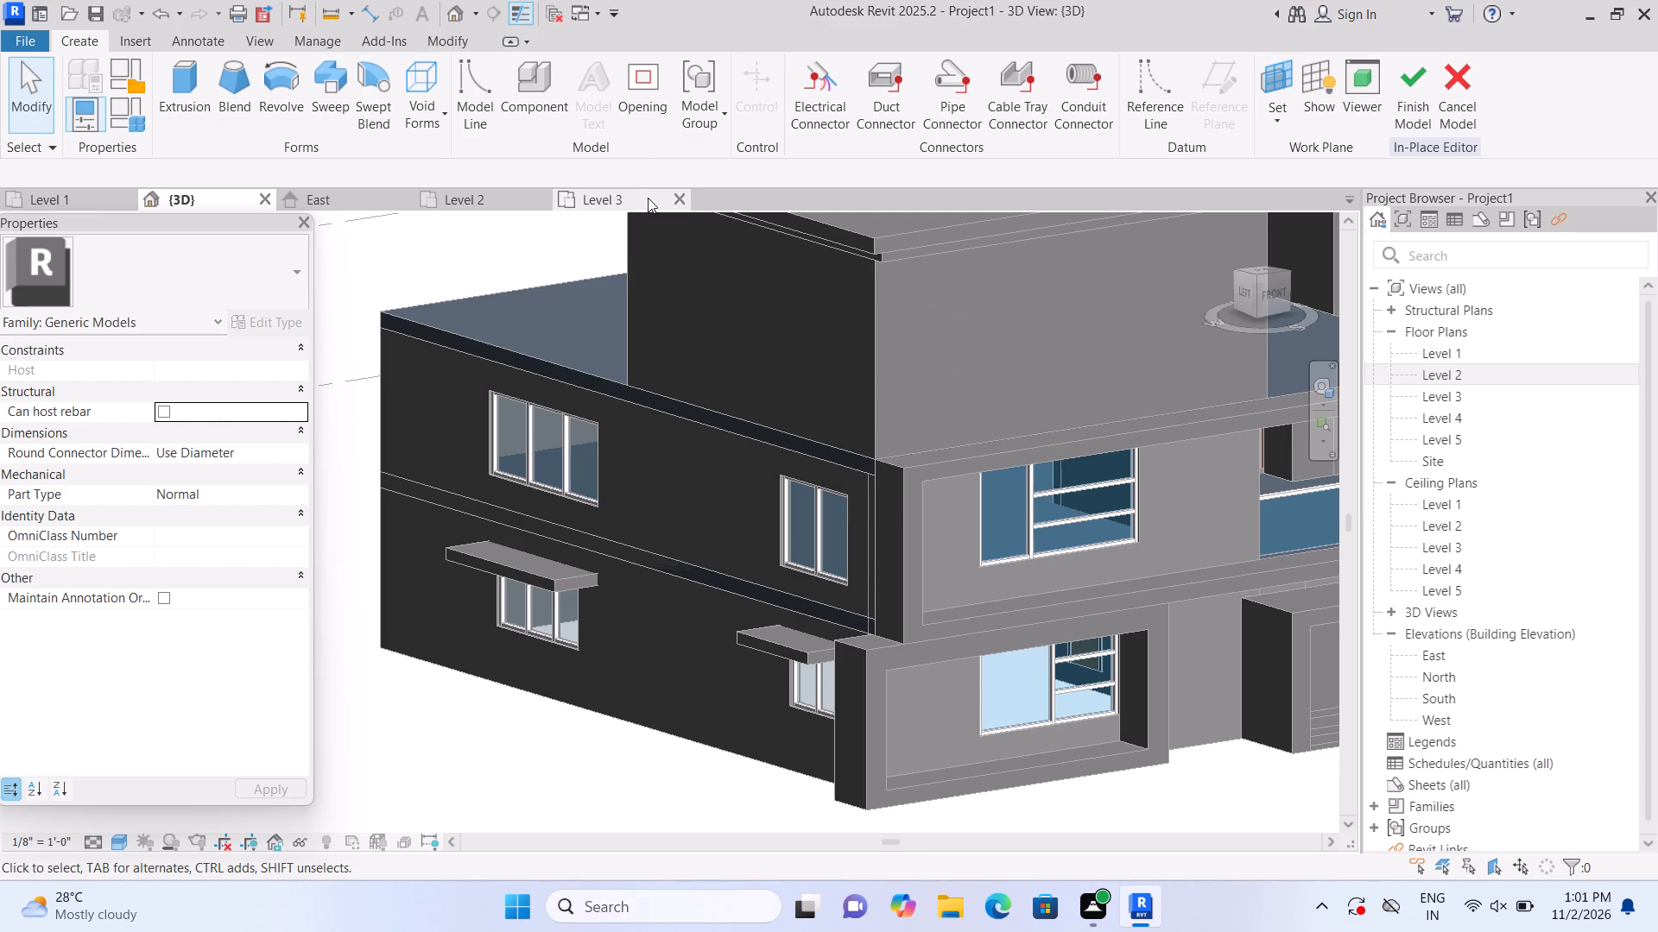
left_click(189, 92)
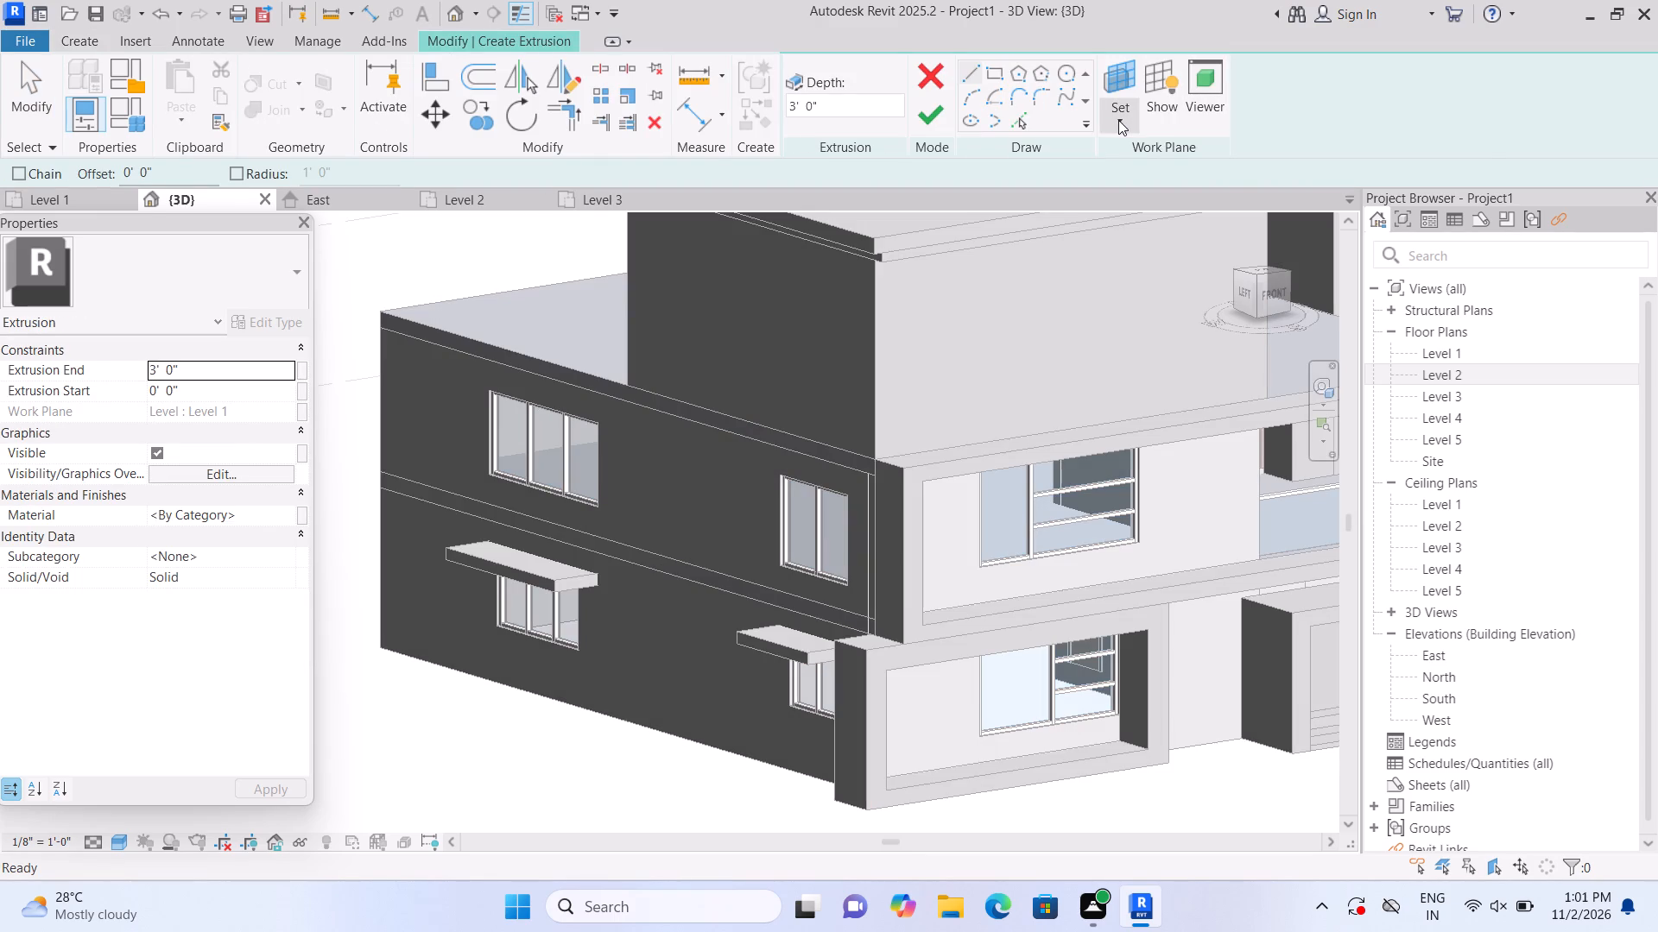
Sketch a thin rectangular profile on the top plane of the narrower Level 2 west window and finish the extrusion.
left_click(1118, 120)
left_click(1129, 245)
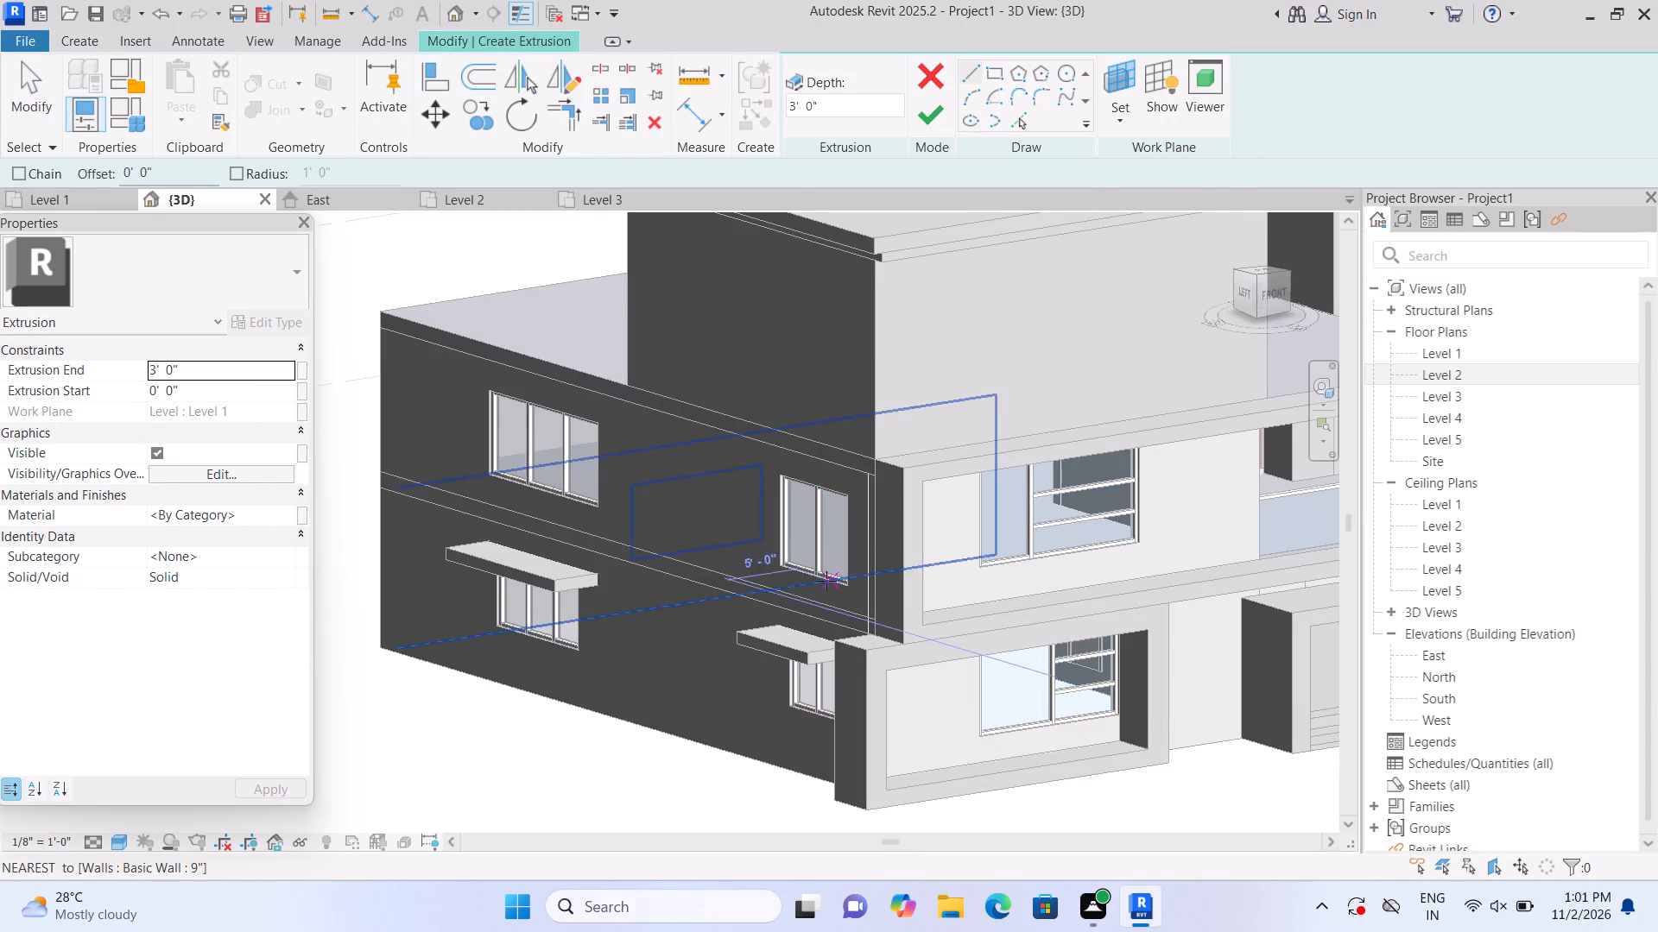
scroll(813, 527, "up", 1)
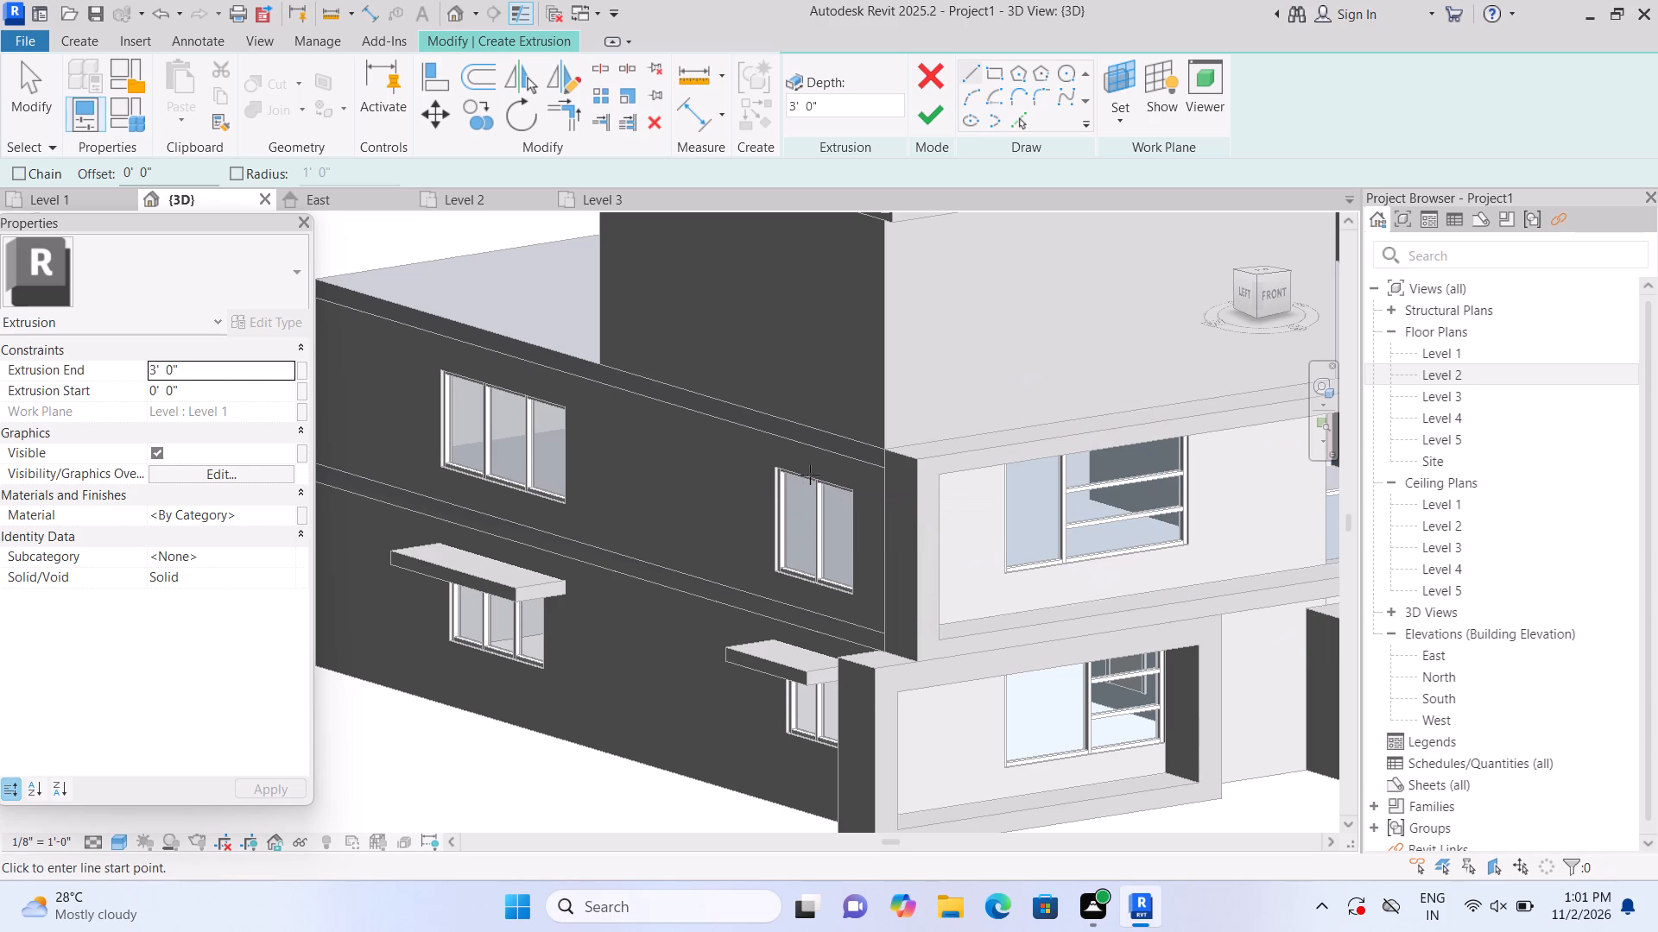
scroll(794, 477, "up", 2)
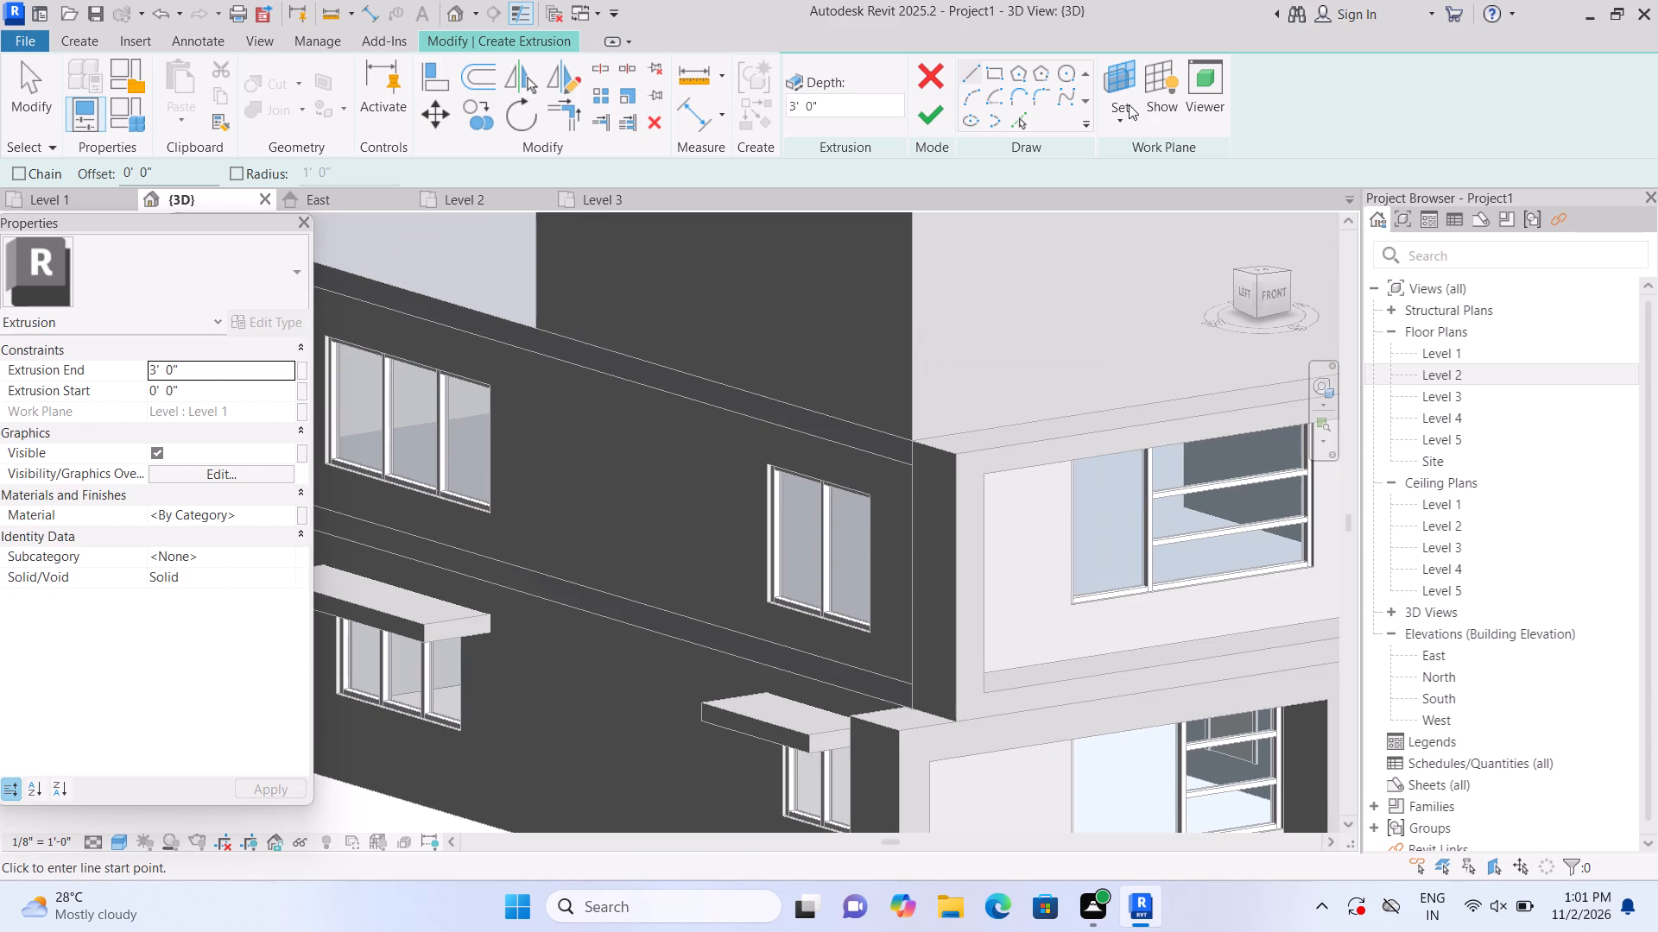
left_click(1118, 123)
left_click(1142, 187)
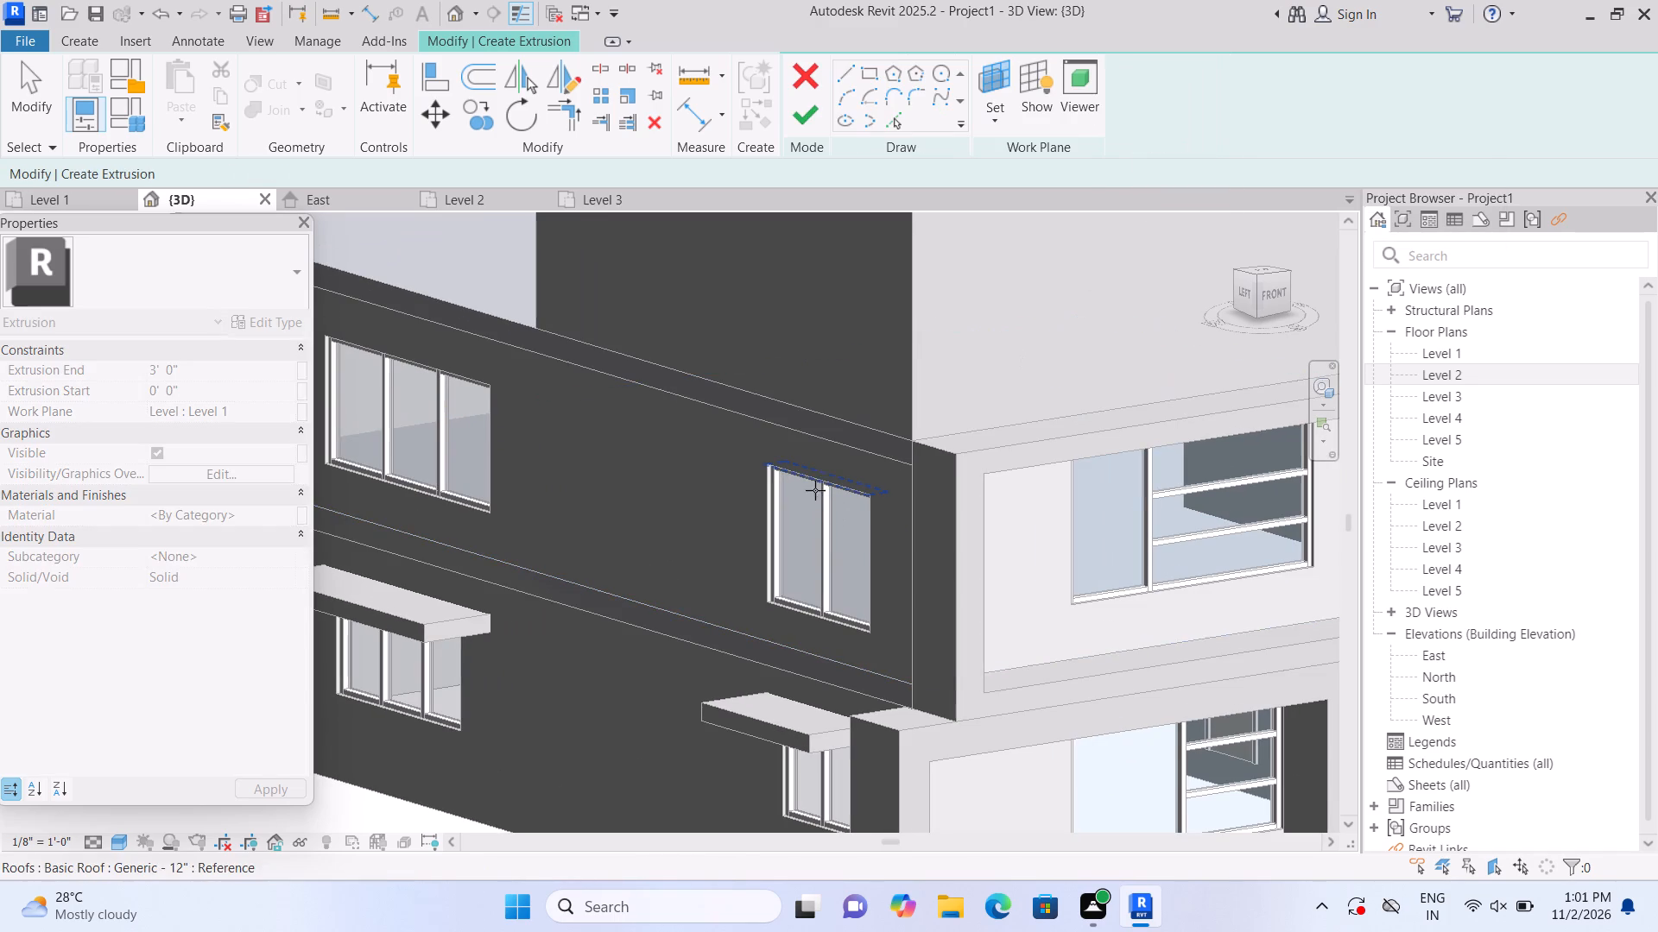
left_click(820, 479)
left_click(987, 67)
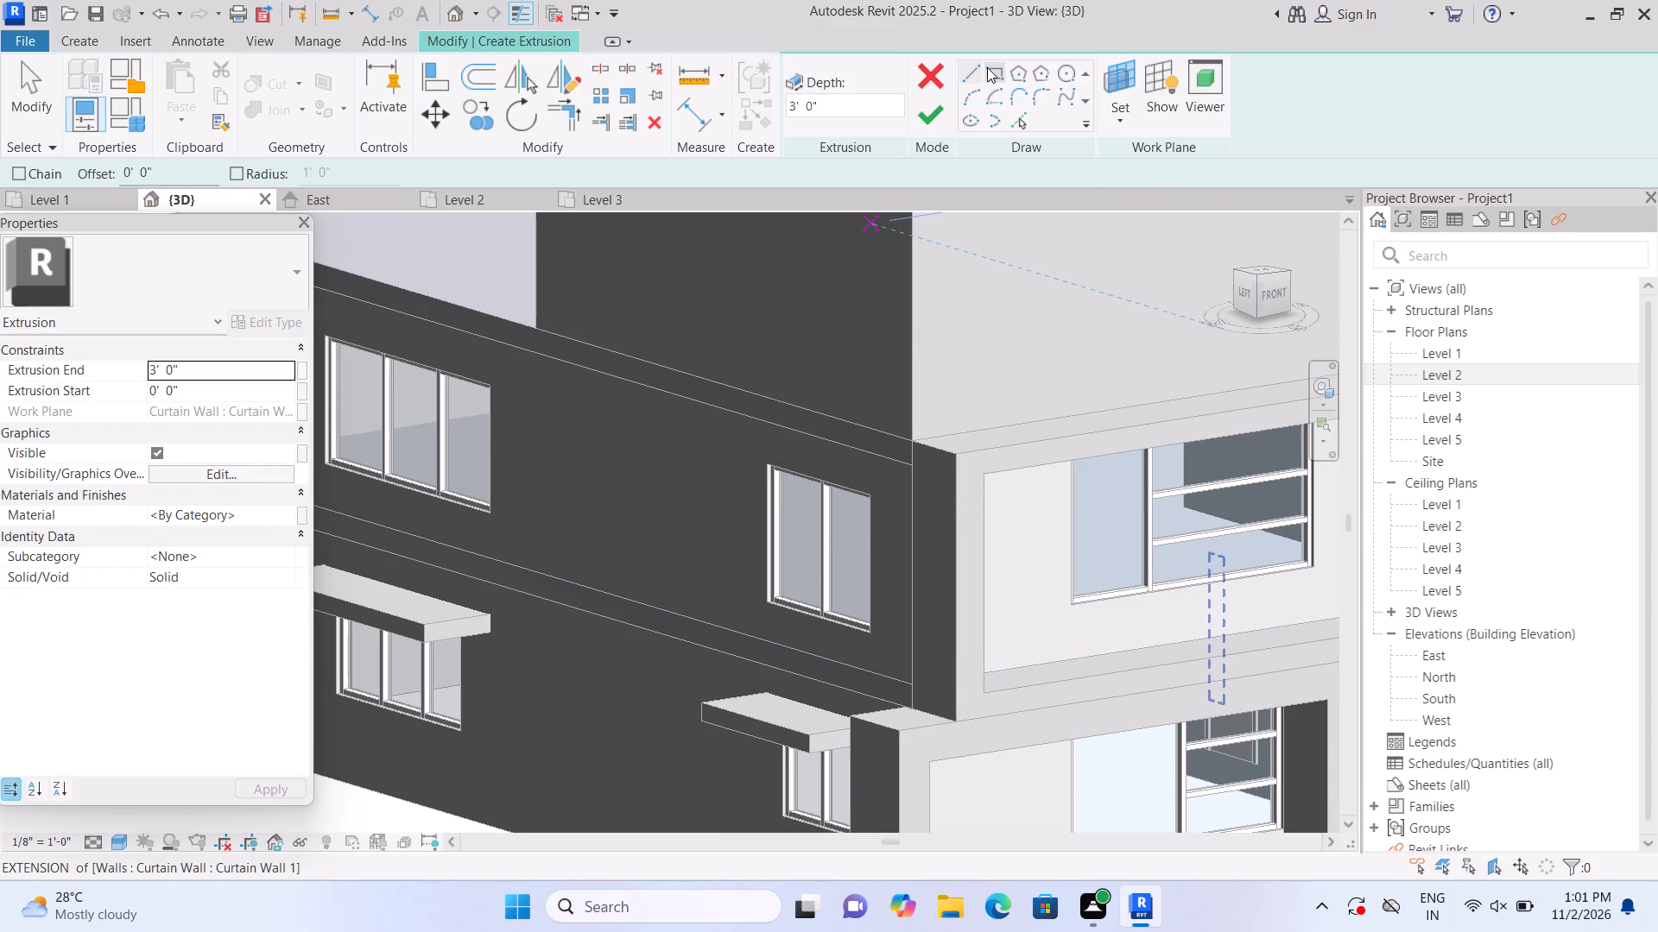
left_click(748, 461)
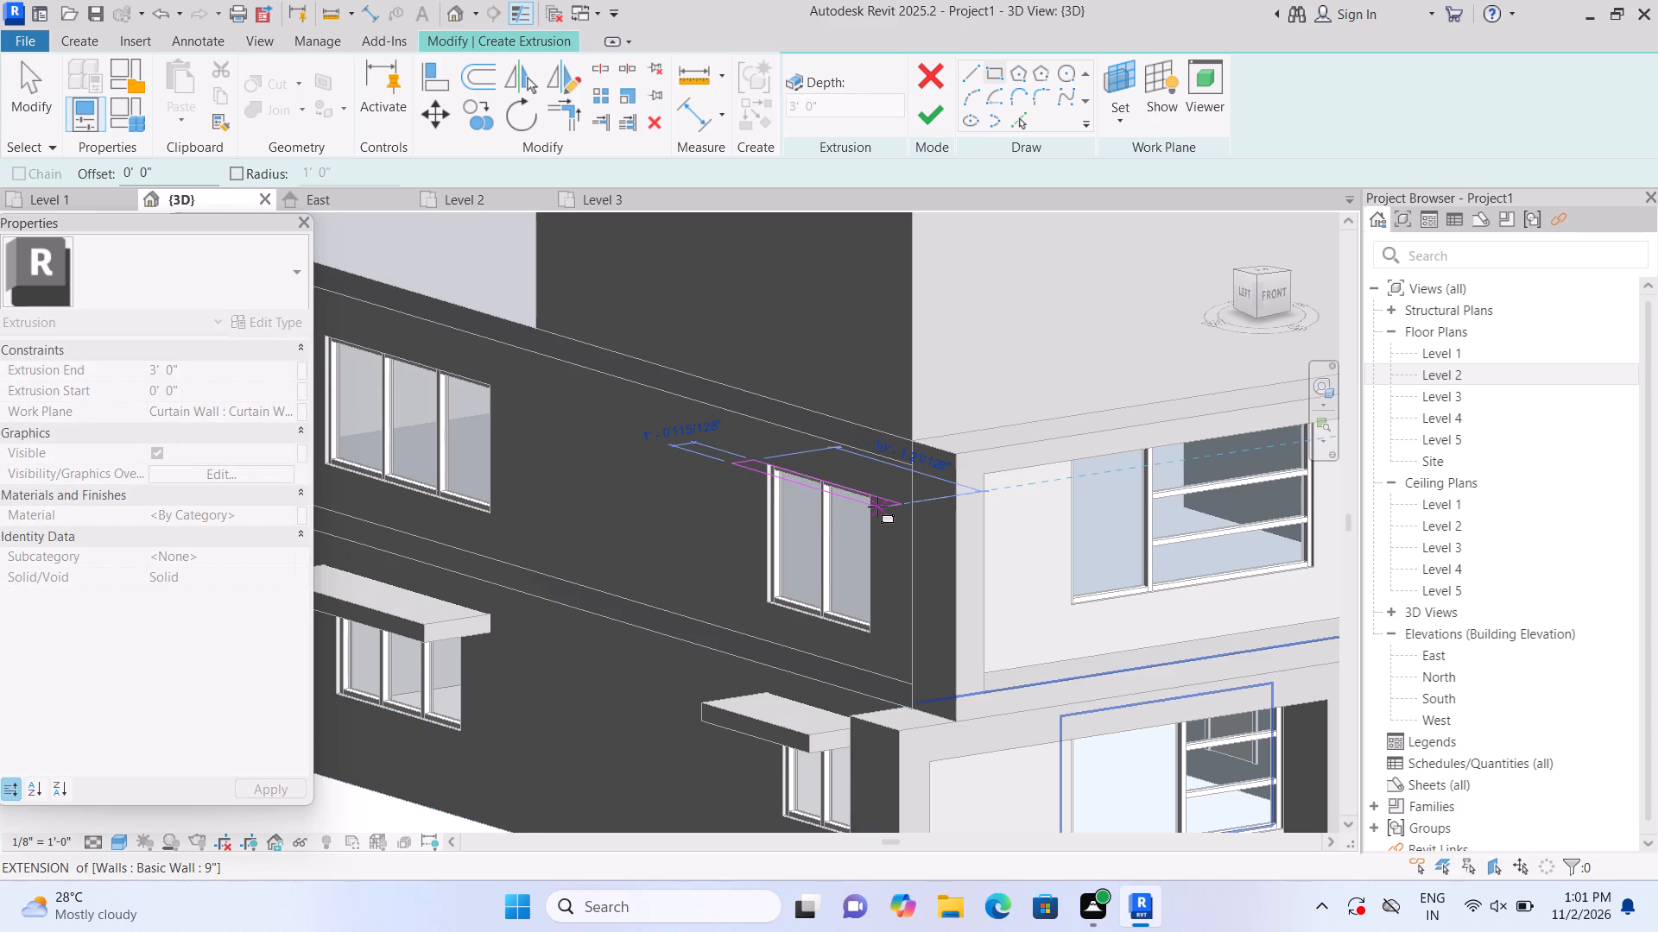
left_click(872, 504)
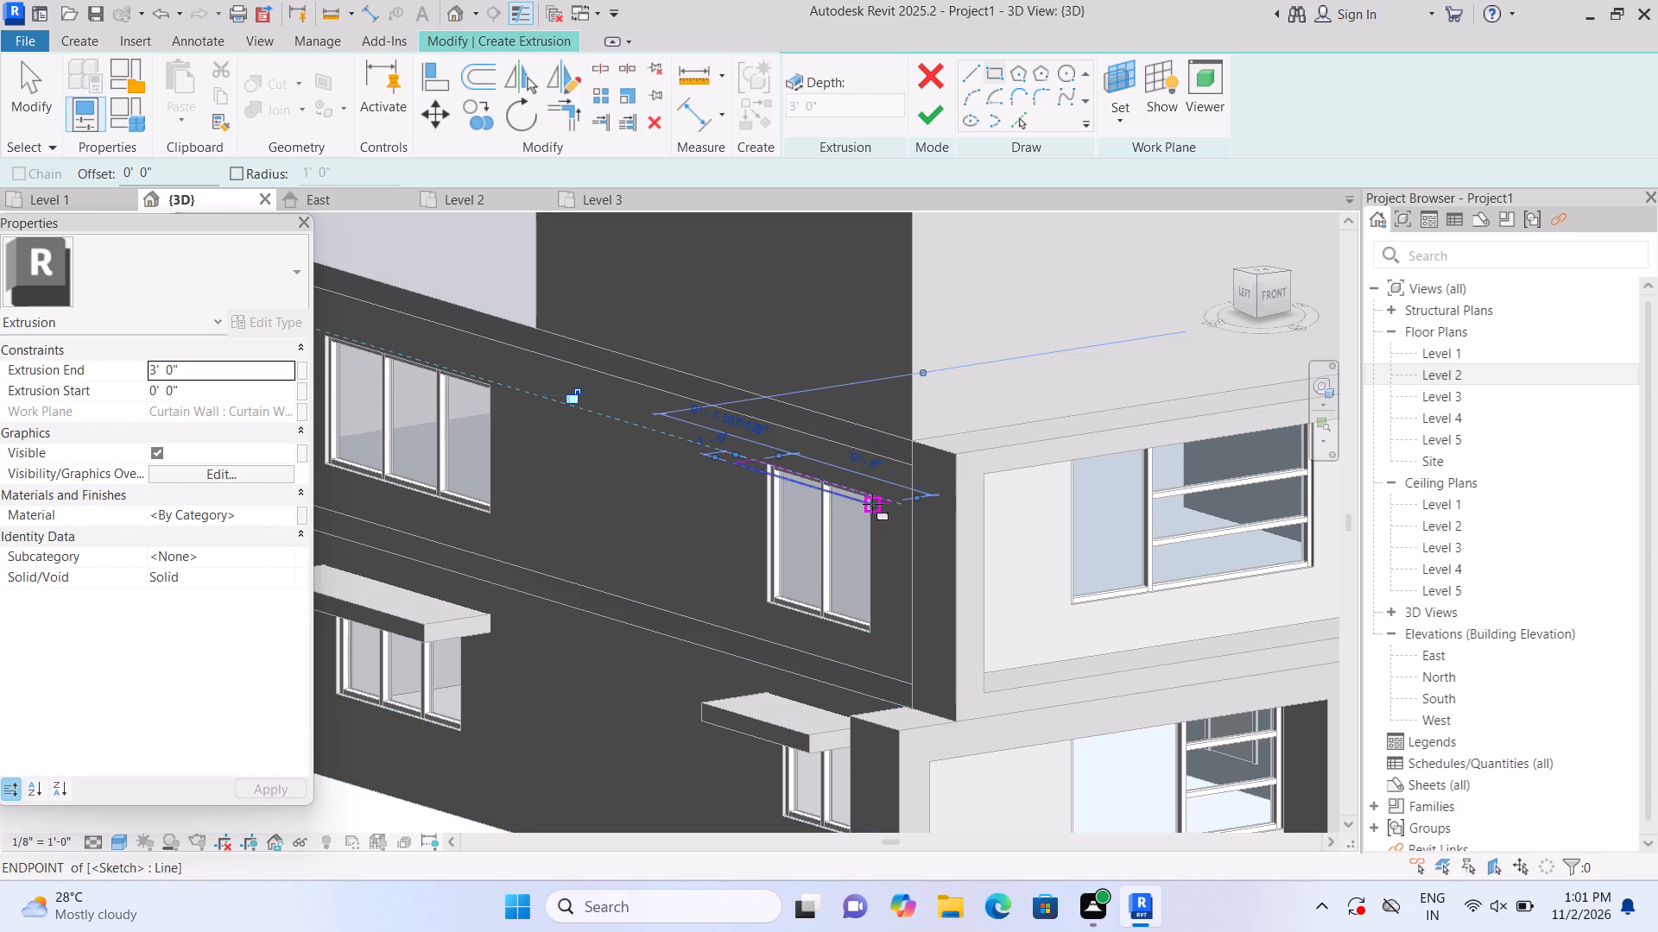
left_click(933, 123)
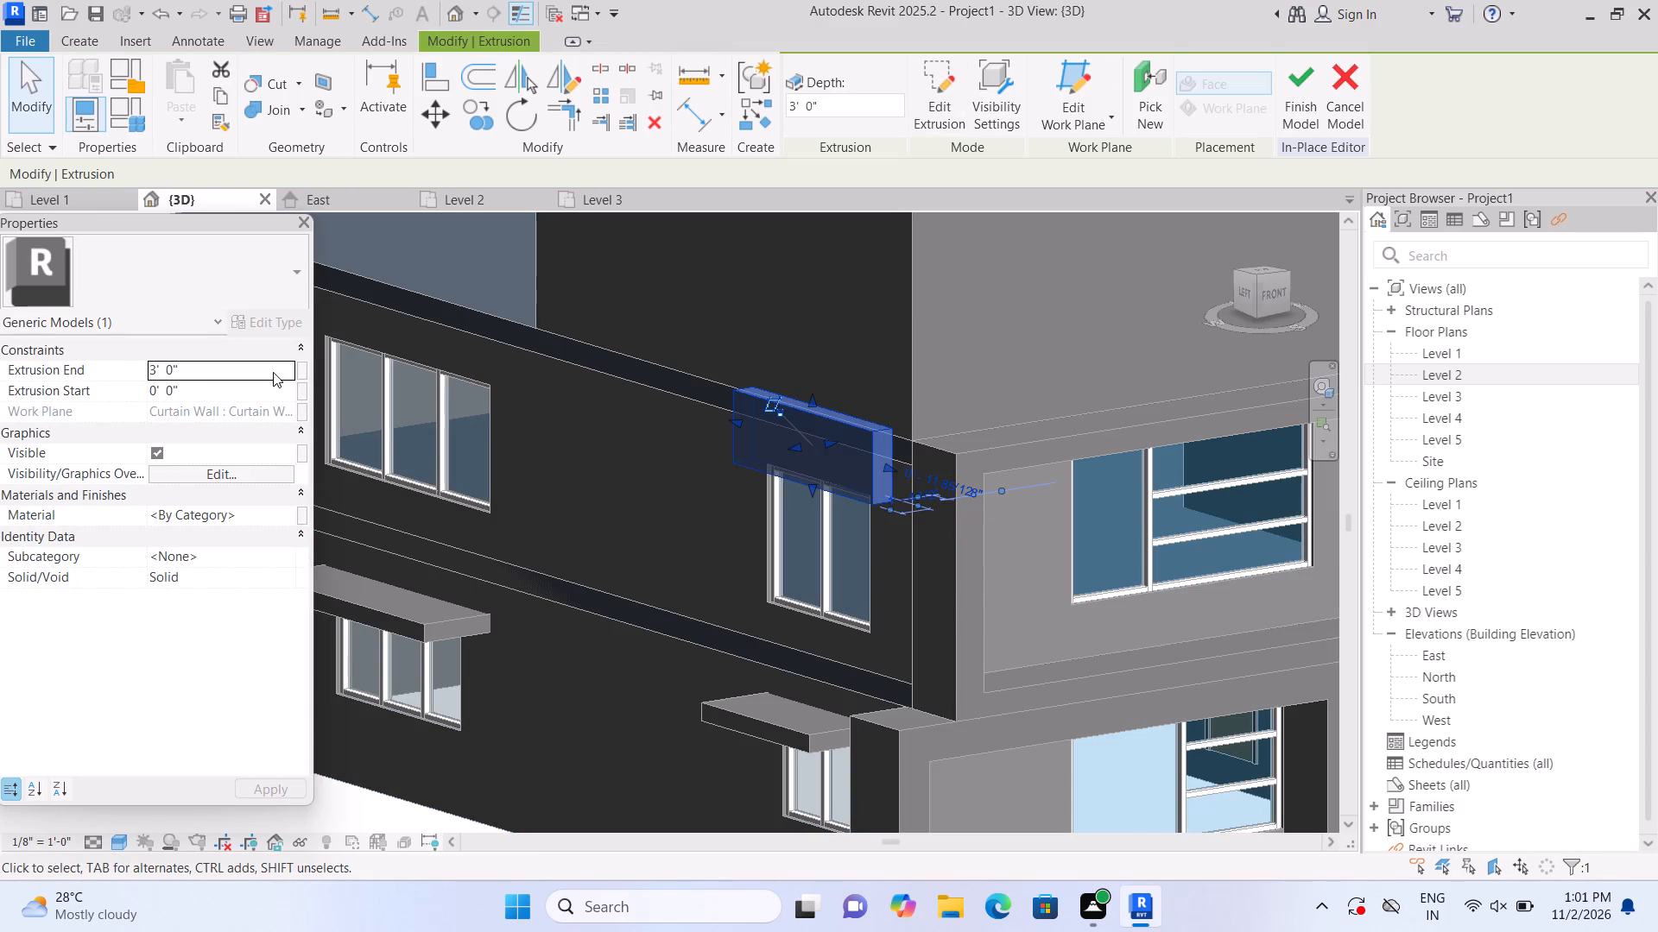
Set the extrusion end of the slab above the narrower Level 2 west window to 8".
left_click(269, 367)
key("BackSpace")
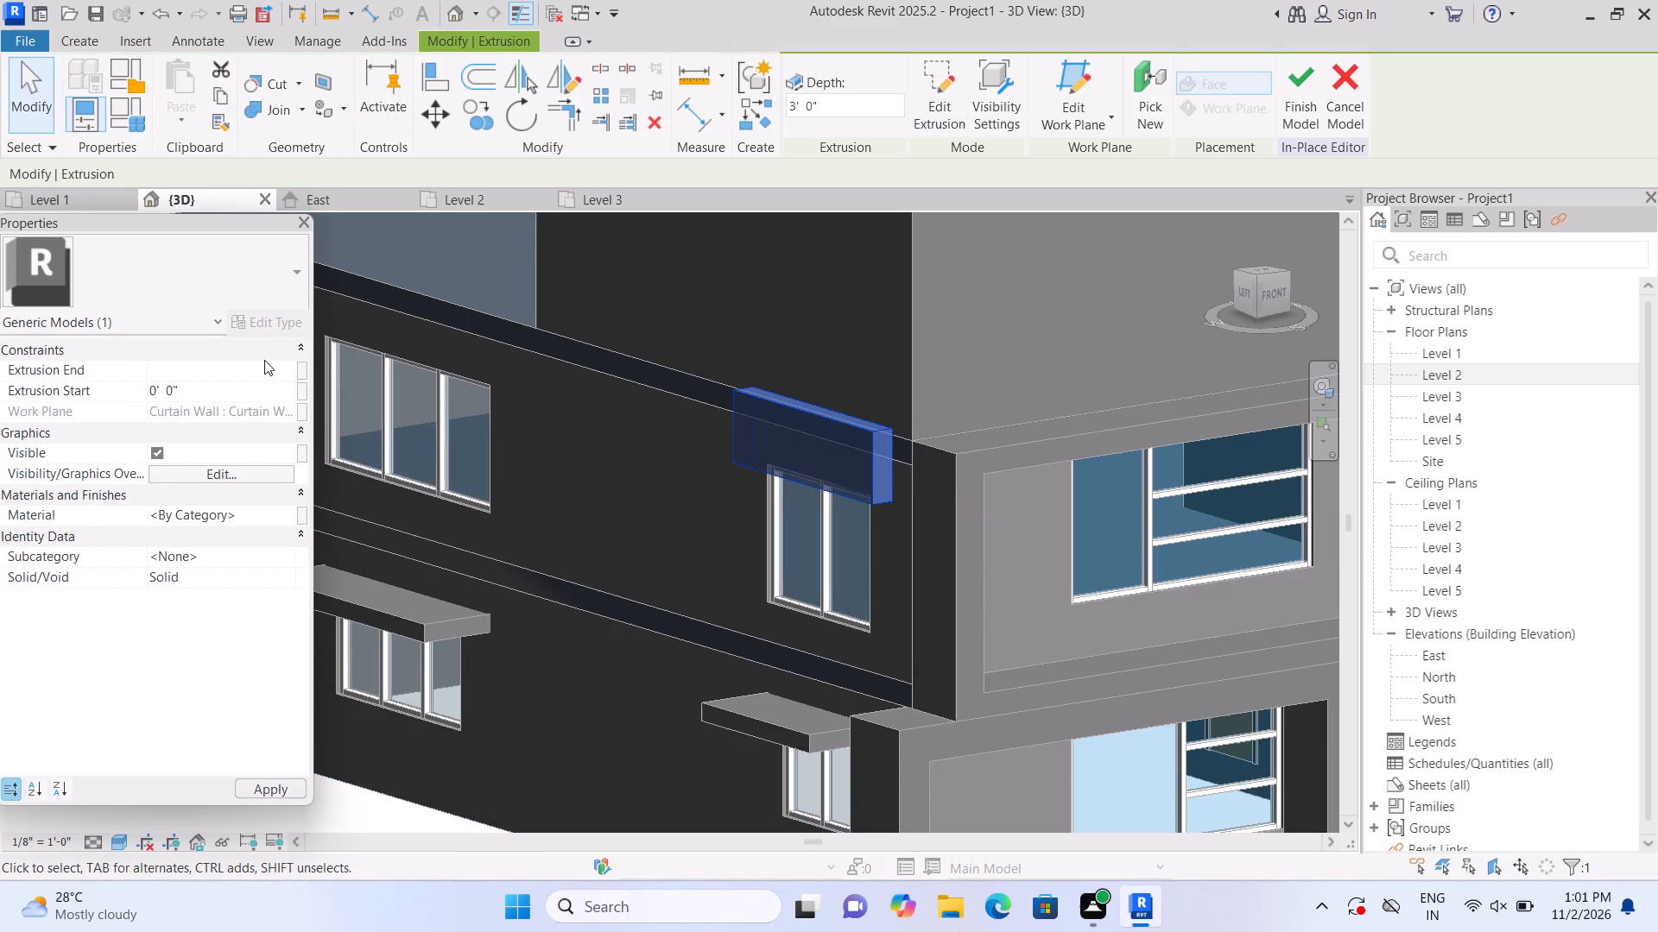
type("8\"")
key("Return")
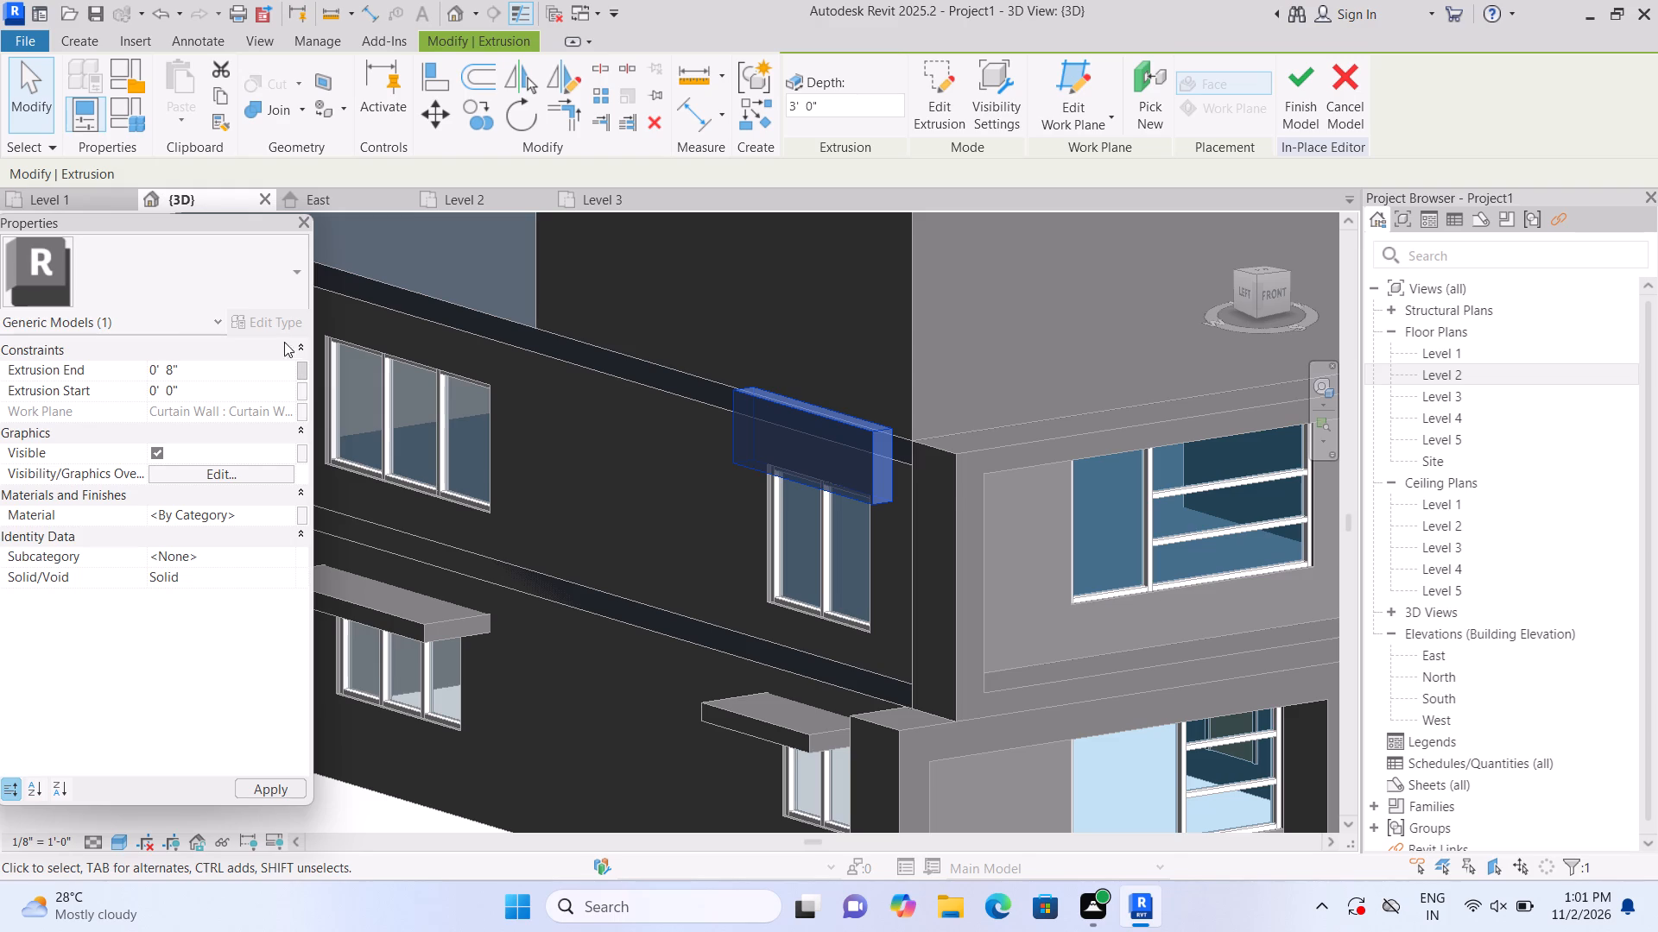
Stretch the outer face of the slab above the narrower Level 2 west window farther out from the wall.
scroll(612, 543, "up", 2)
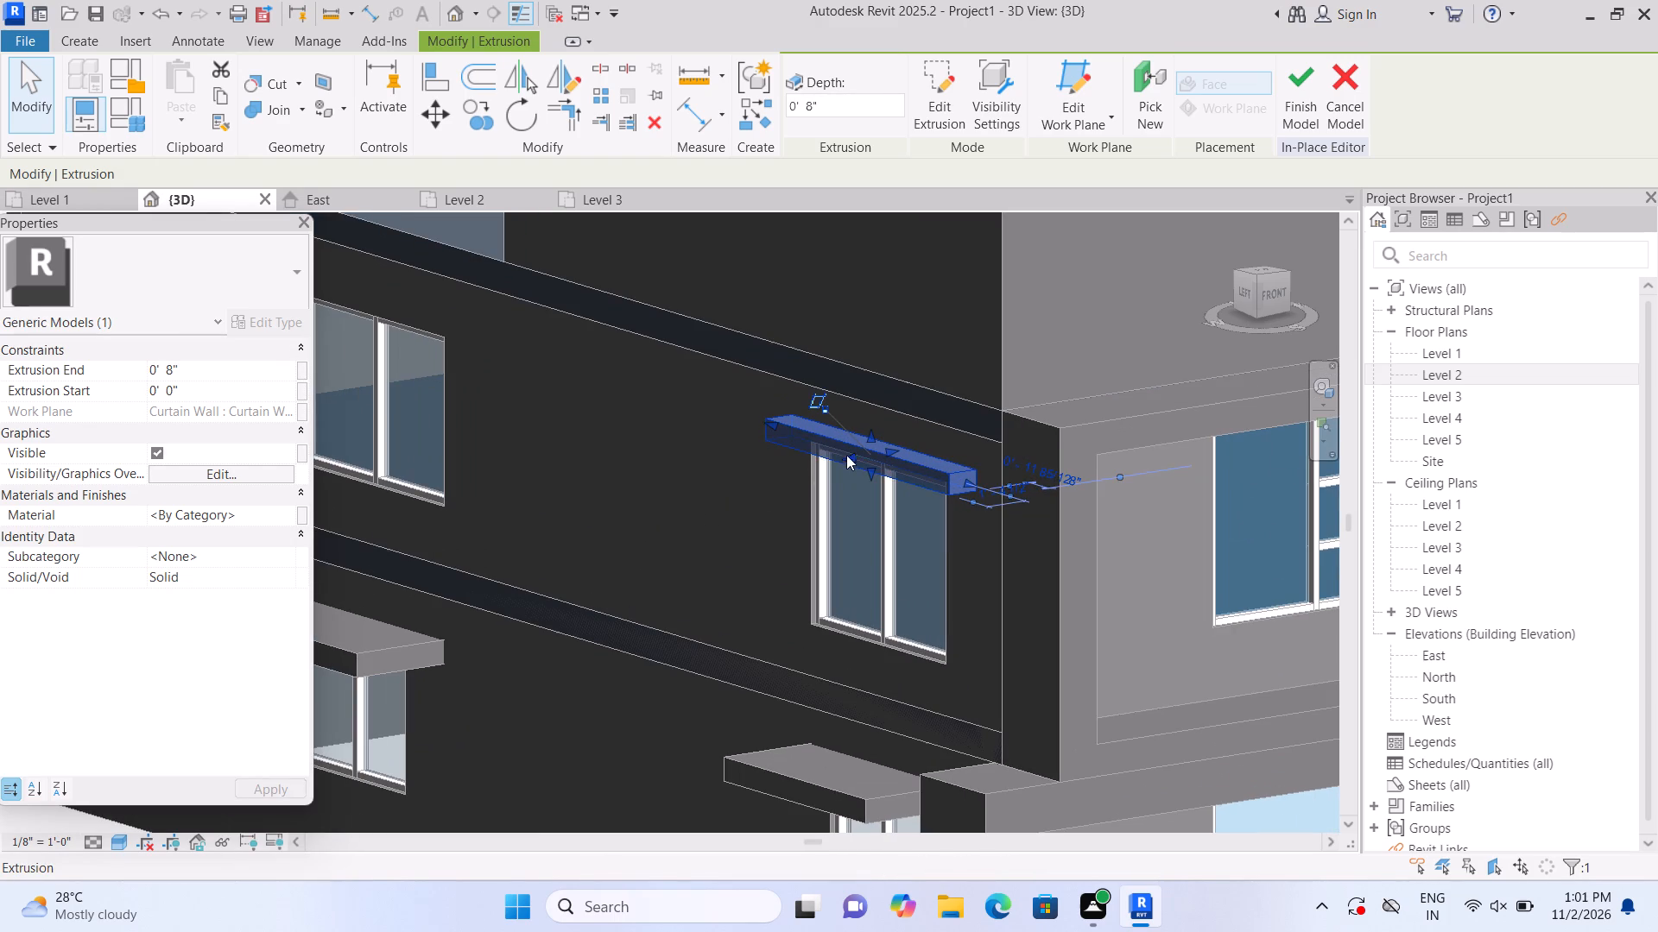
left_click_drag(842, 461, 831, 465)
scroll(831, 471, "down", 1)
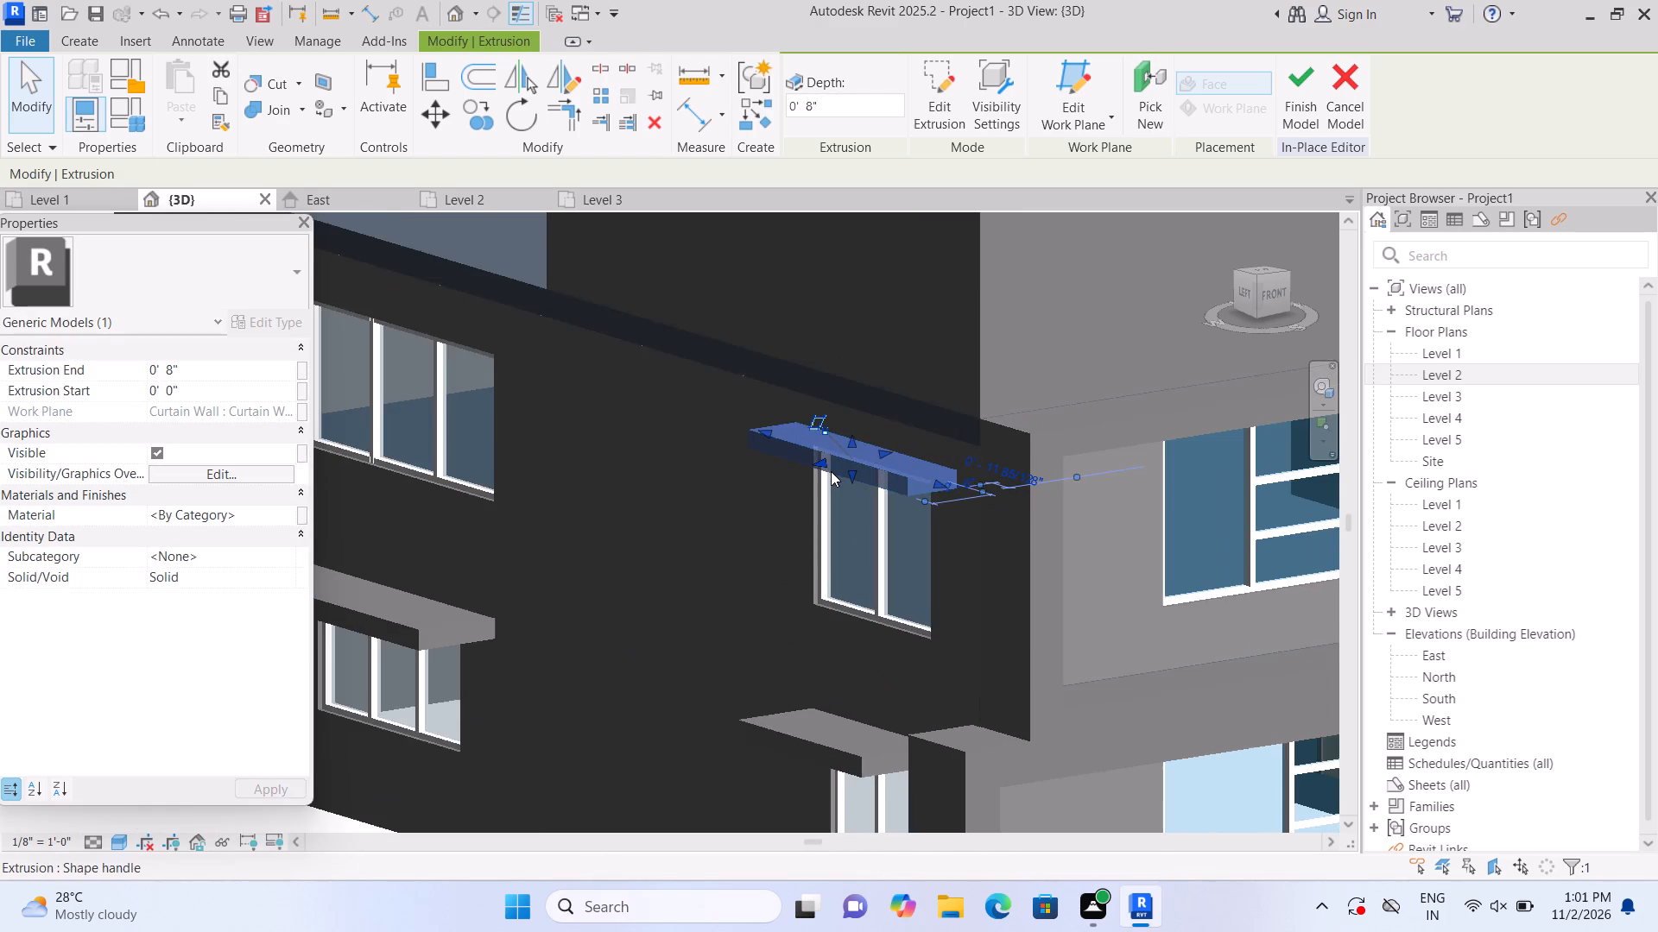
key("Escape")
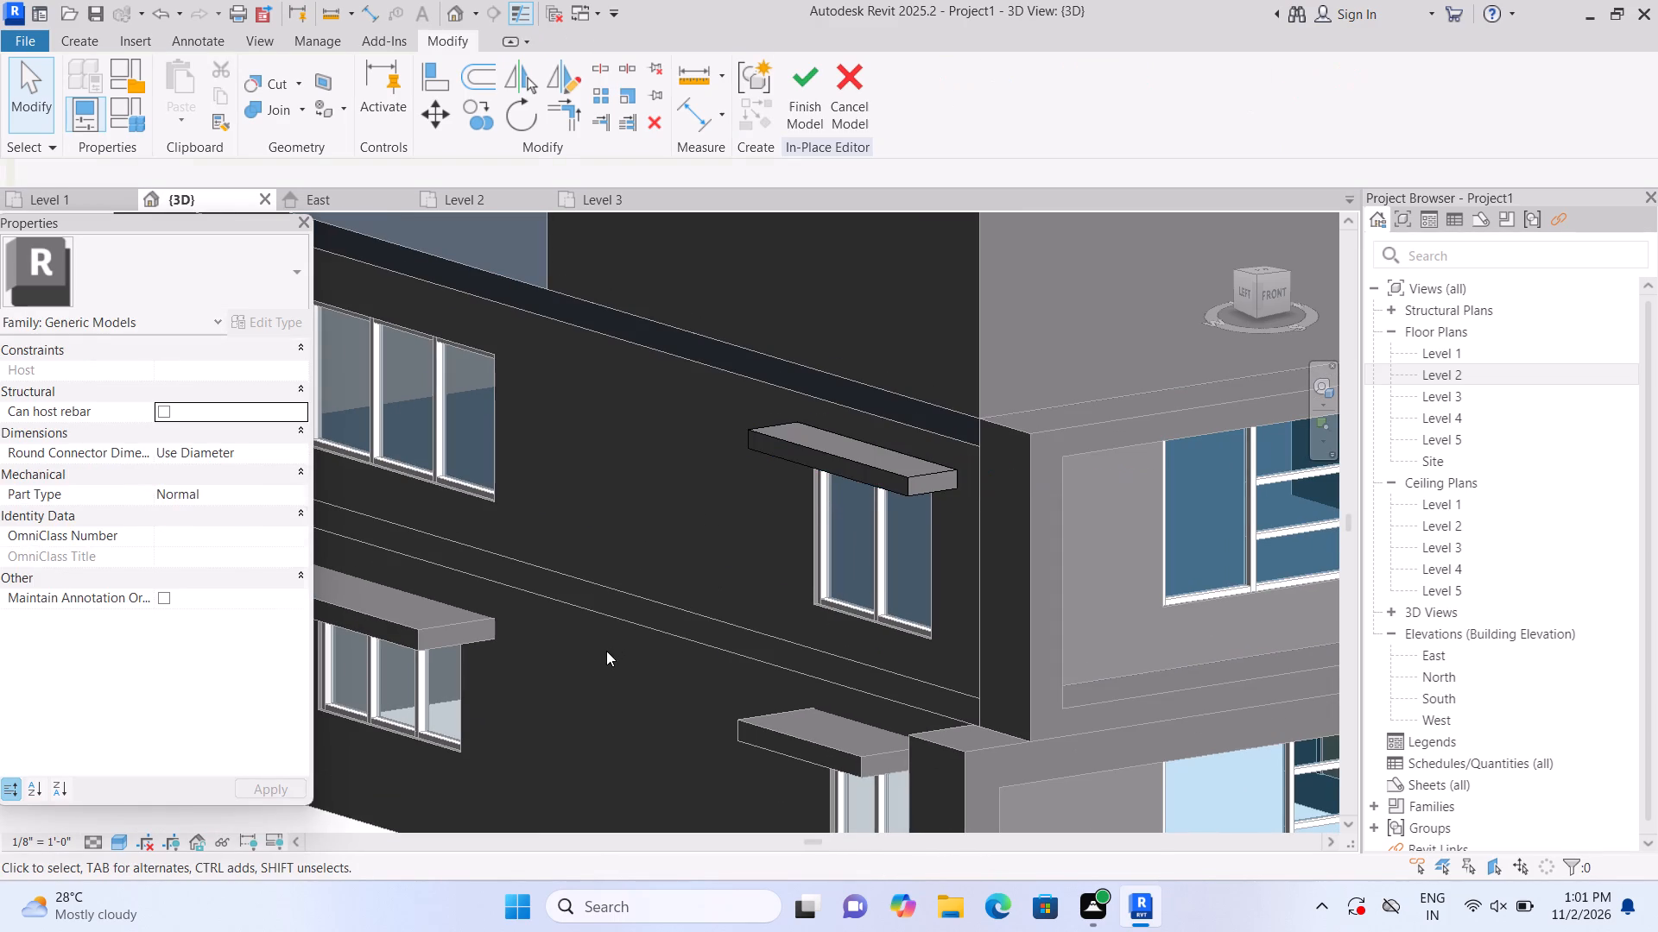
left_click(787, 452)
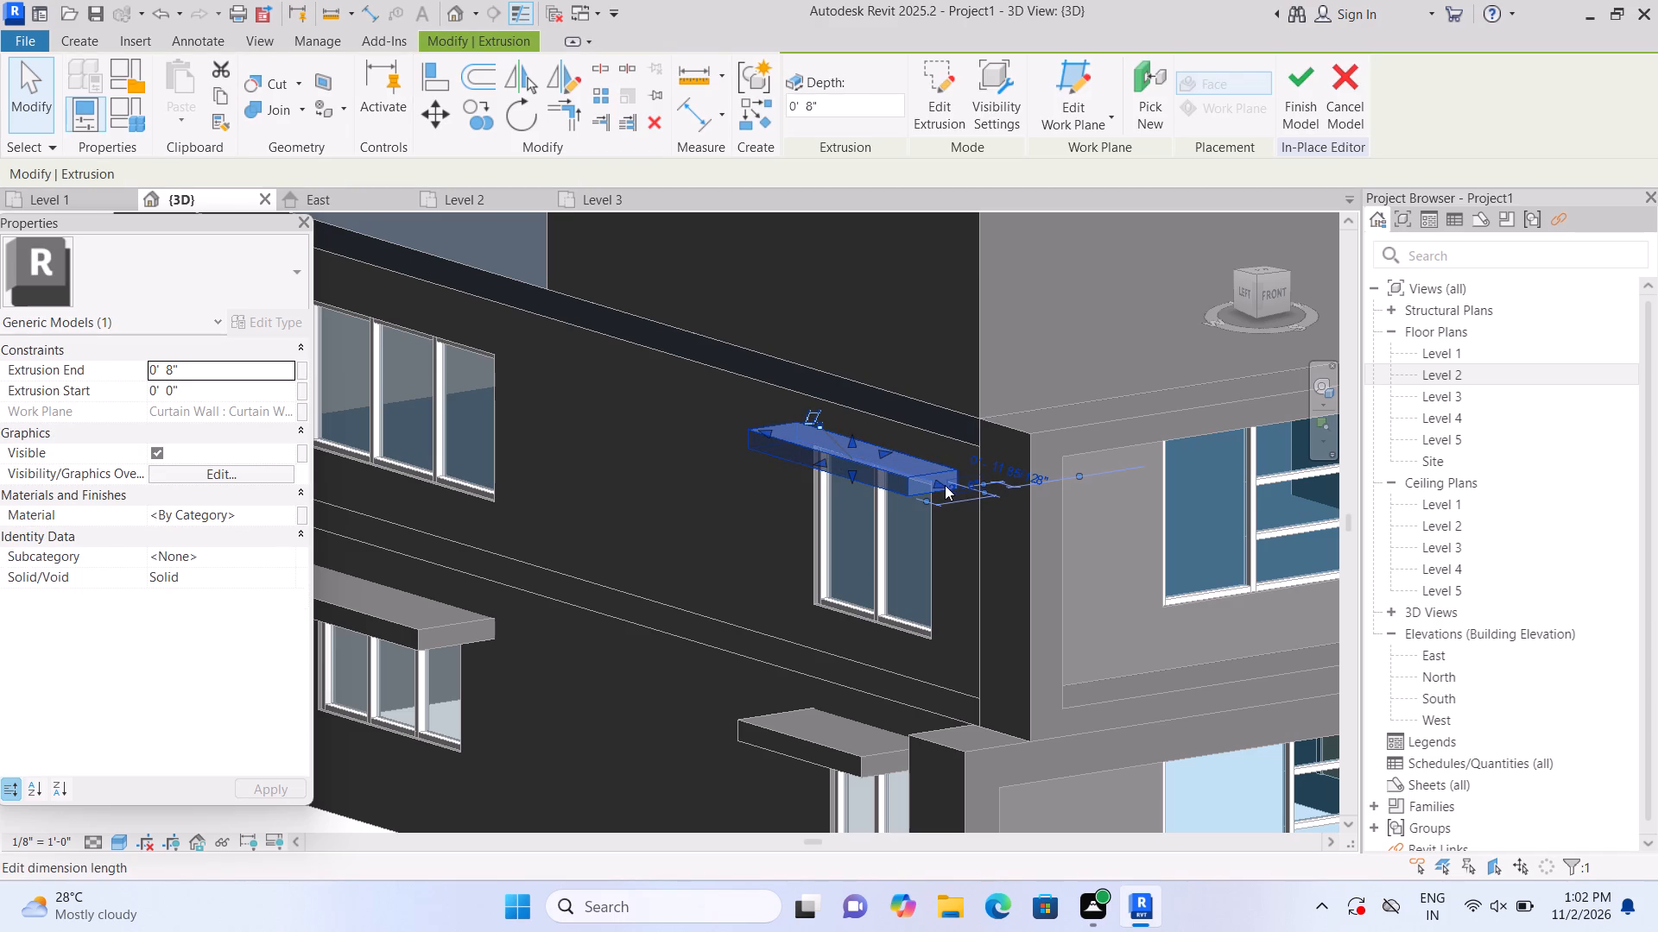
left_click(936, 482)
scroll(937, 482, "down", 2)
key("Escape")
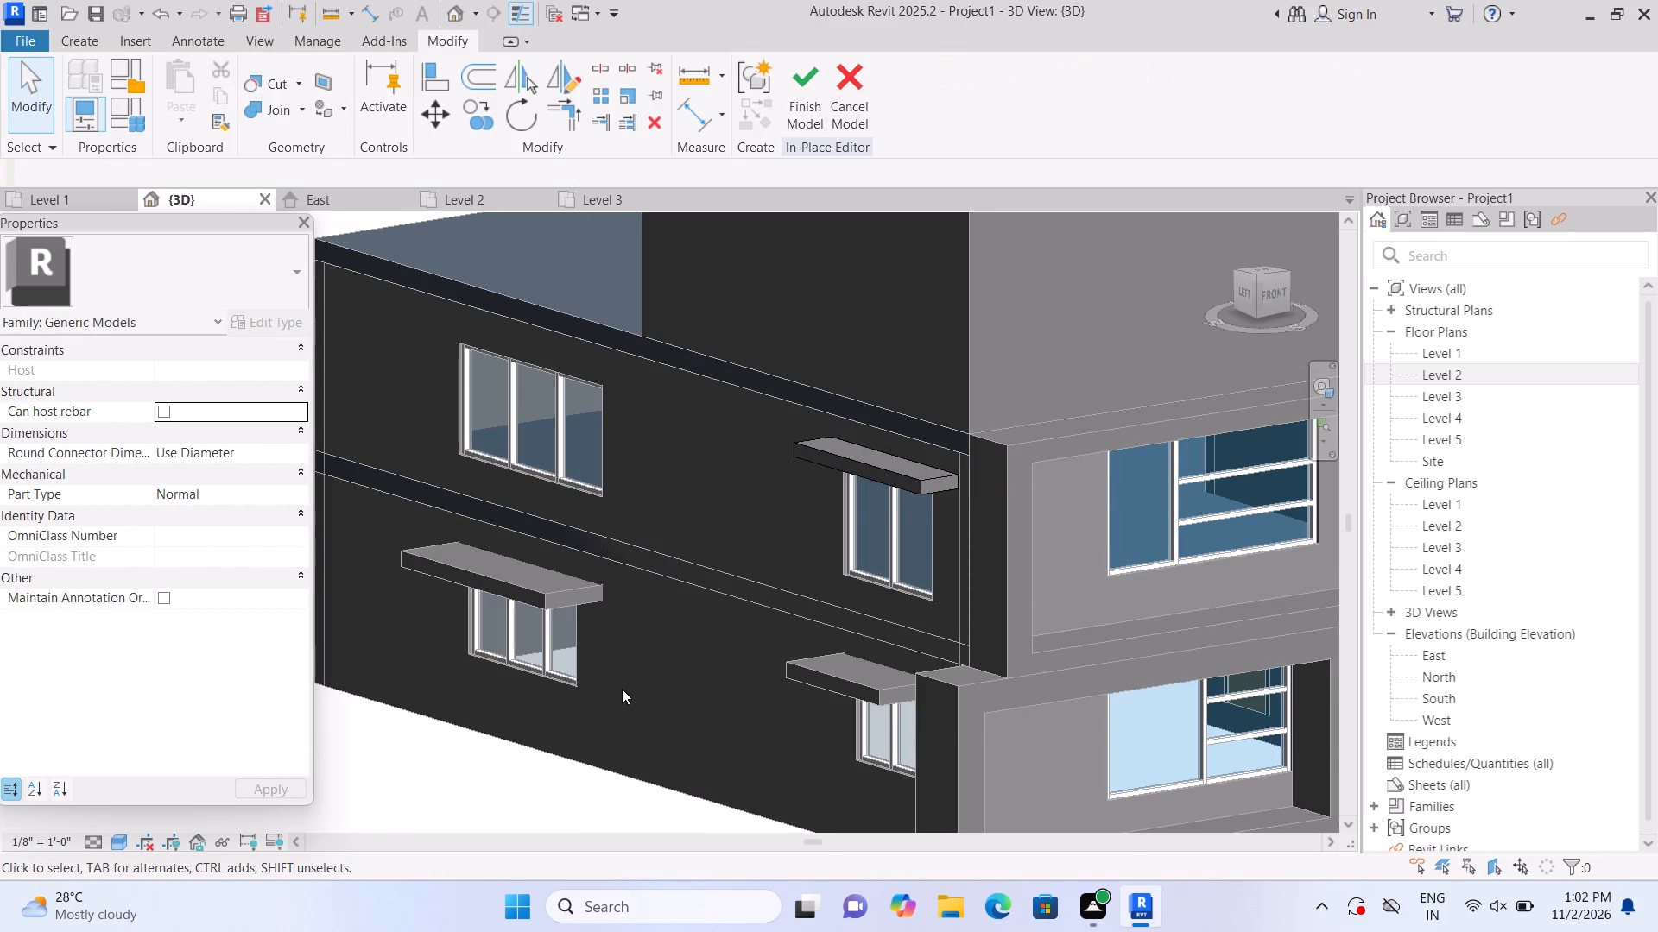
left_click(820, 459)
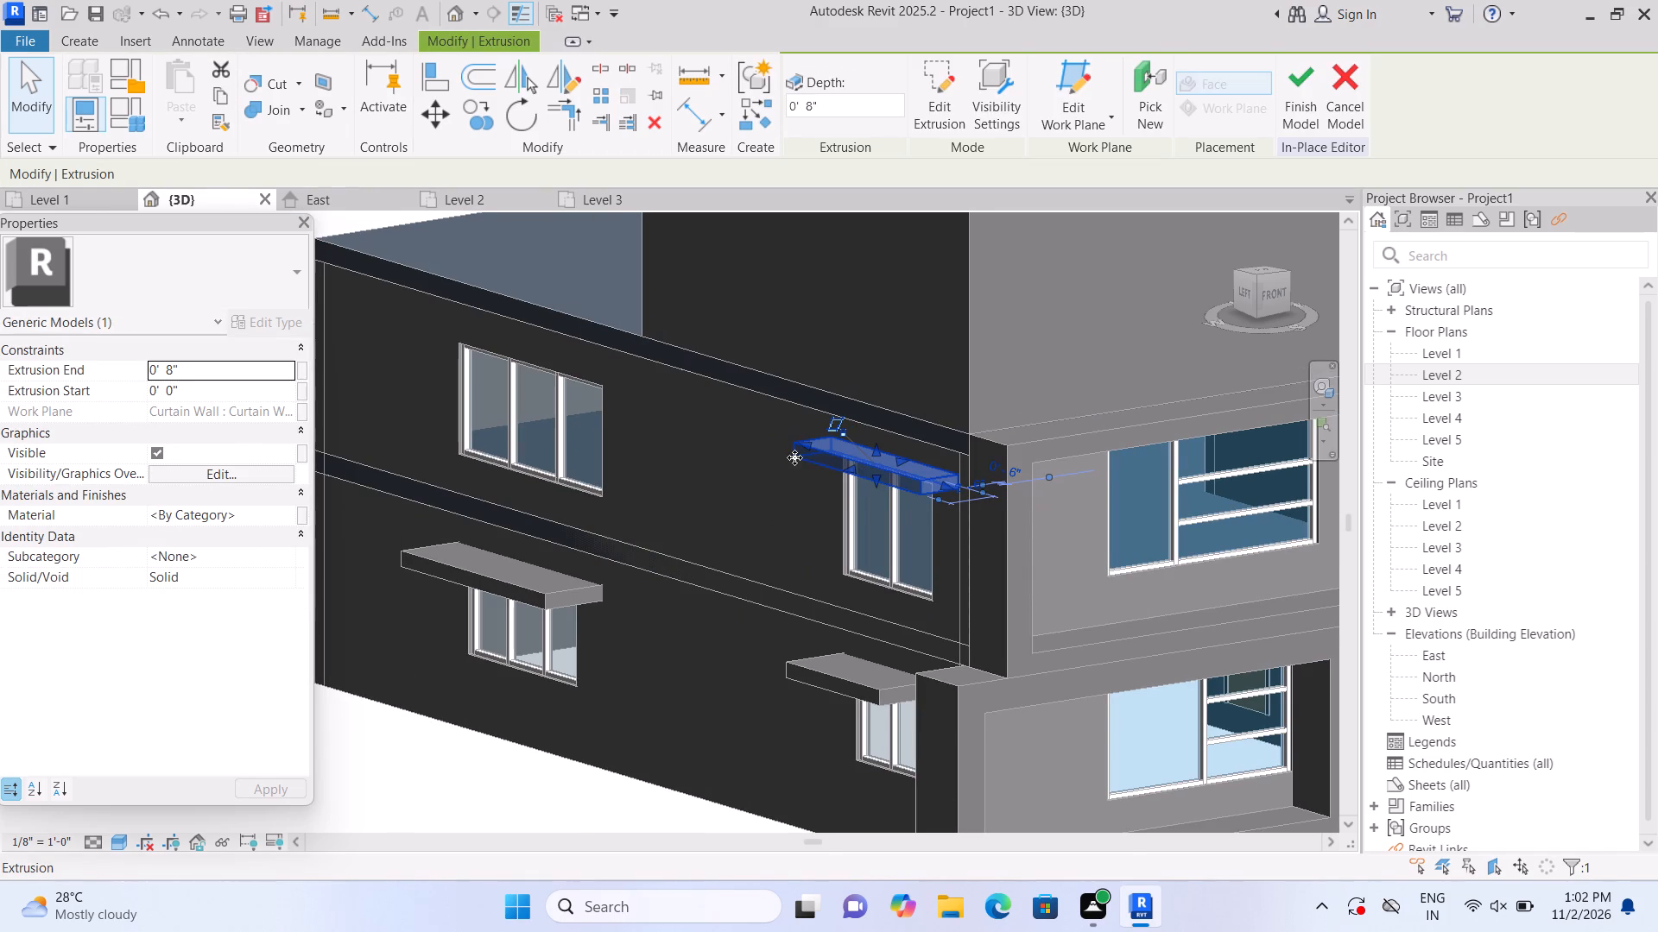
left_click(806, 443)
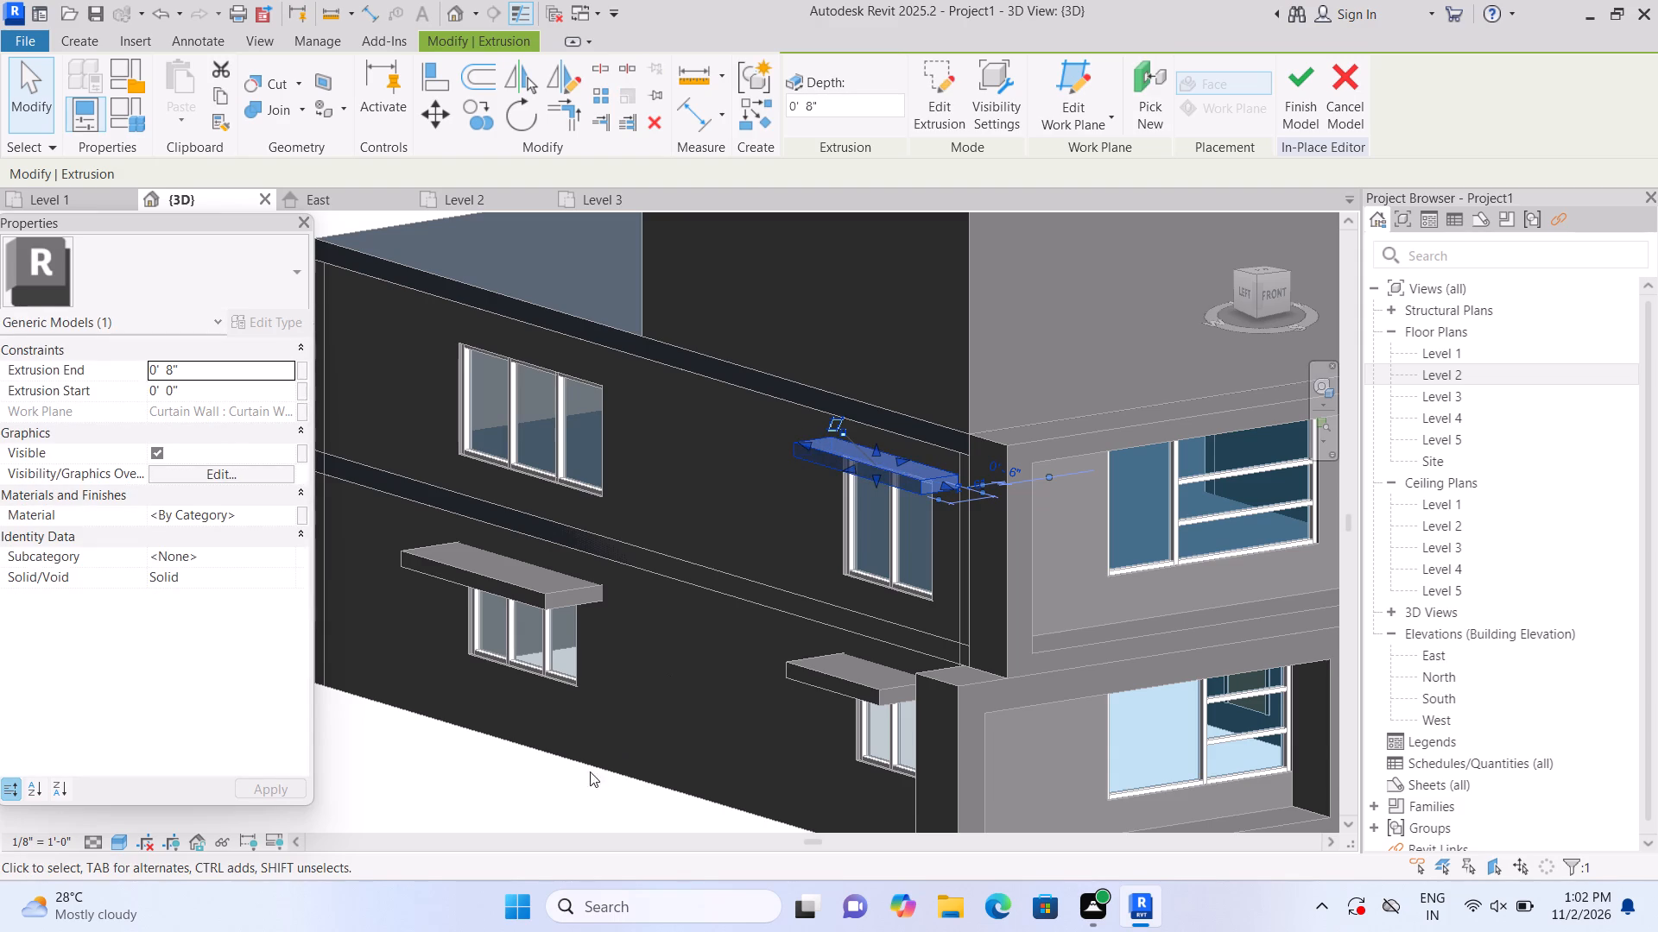
left_click(585, 778)
Create another extrusion from a rectangle sketched on the top plane of the wider Level 2 west window, slightly overhanging its sides.
scroll(585, 778, "down", 1)
middle_click_drag(490, 556, 501, 677)
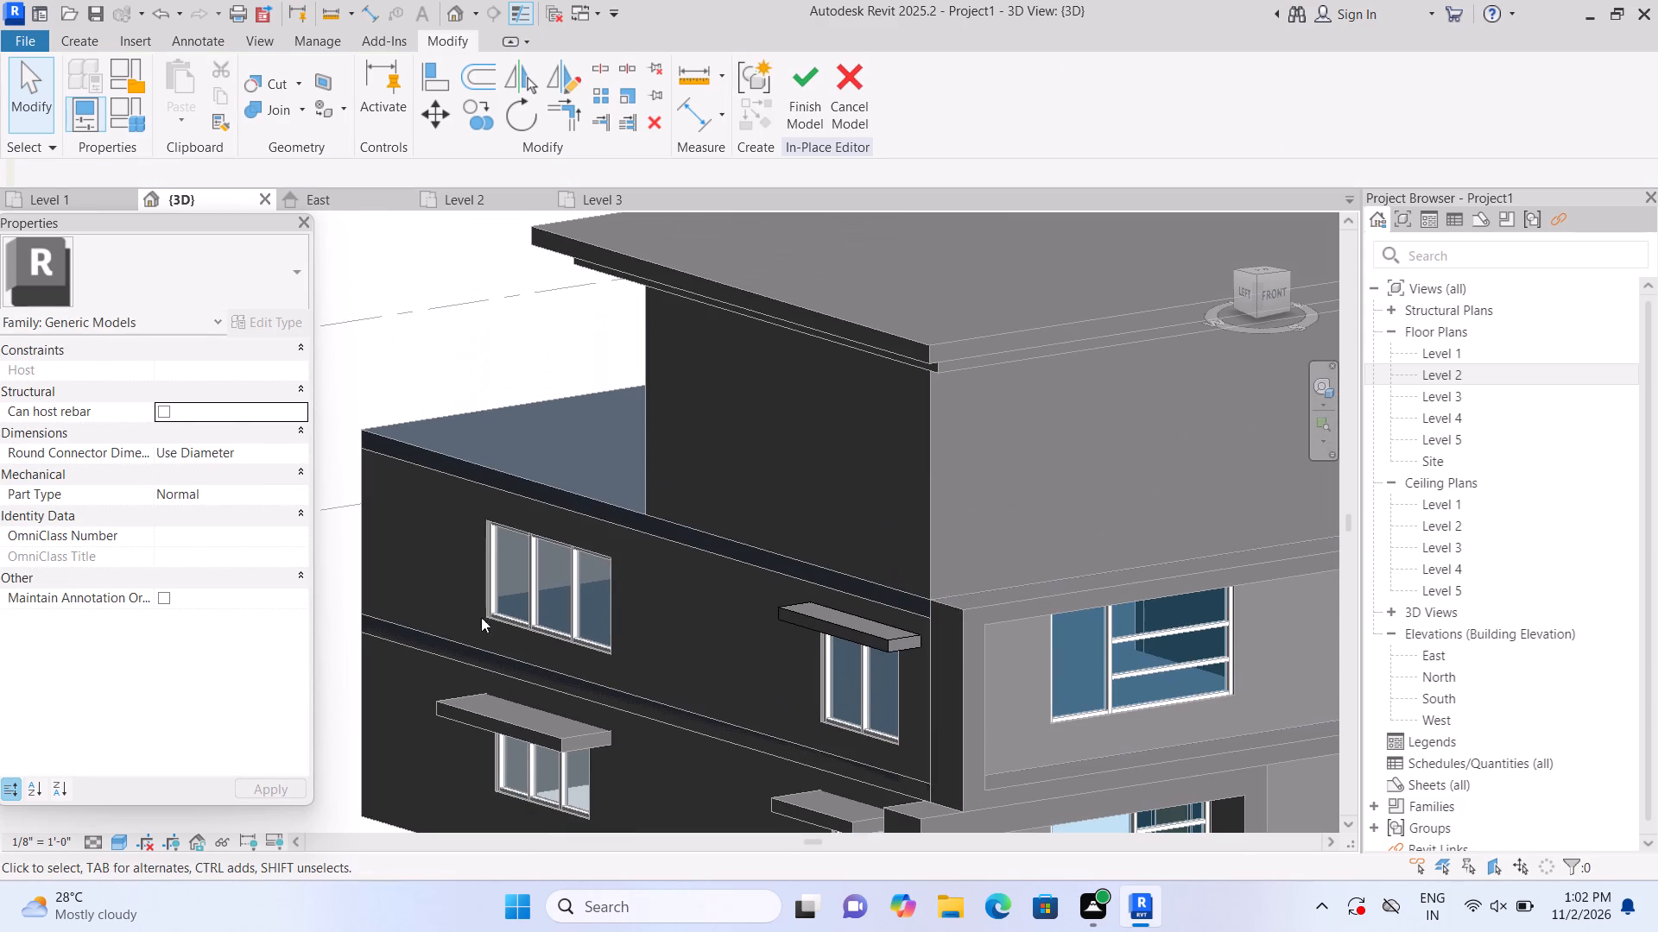
left_click(88, 41)
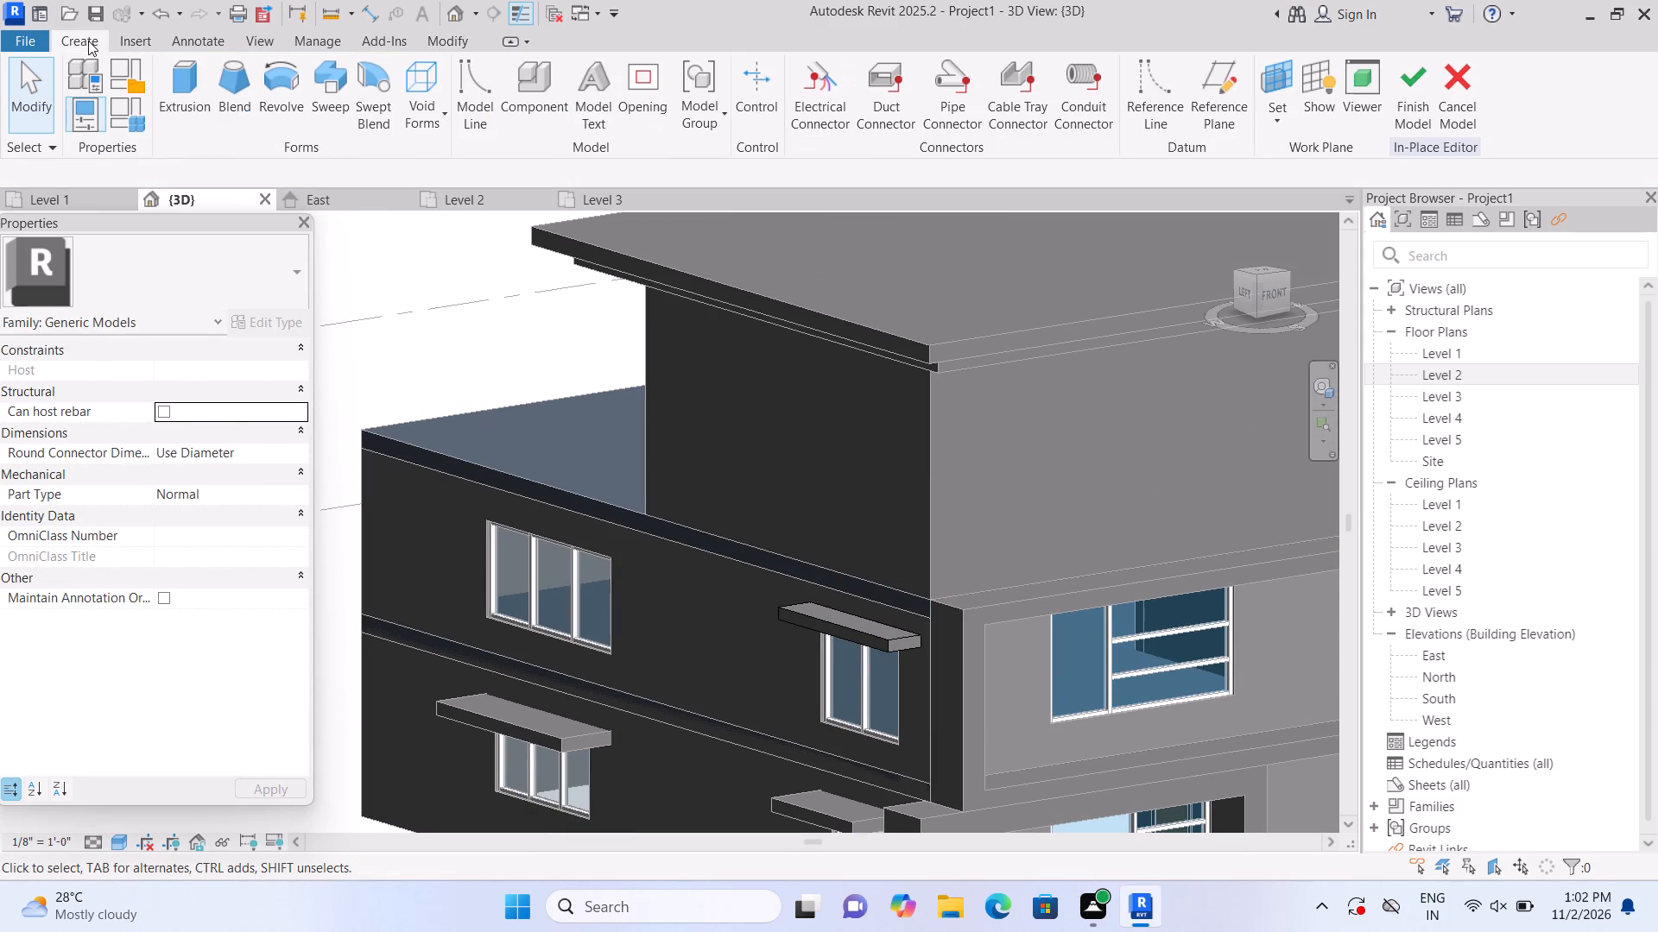
left_click(161, 114)
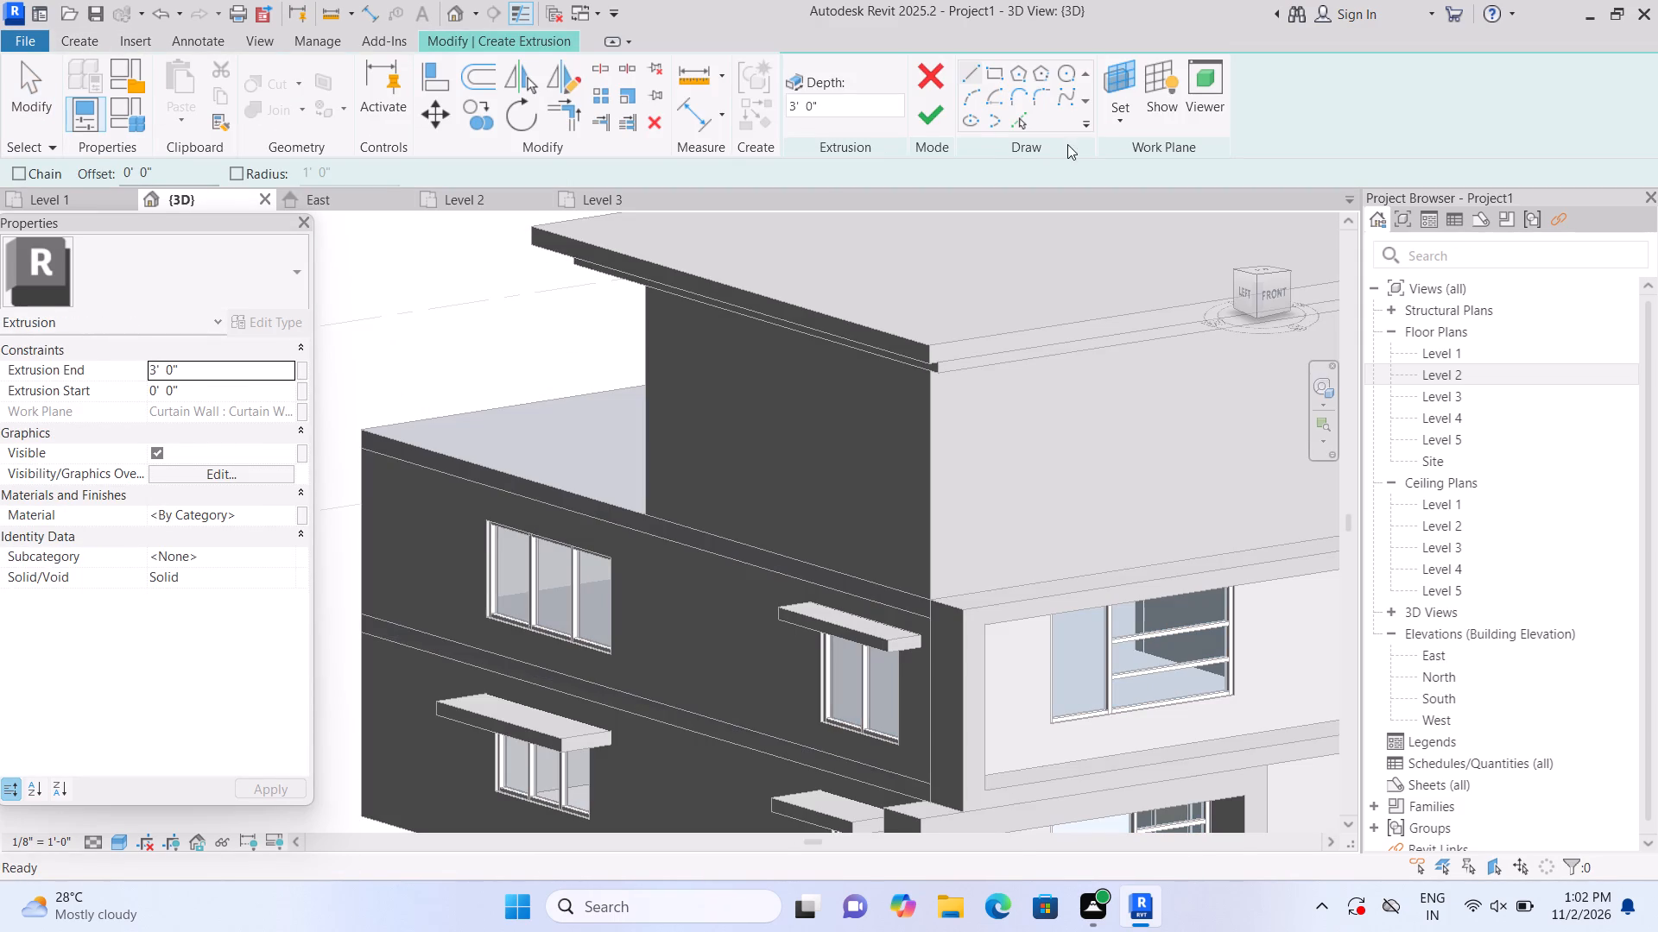
left_click(1121, 118)
left_click(1131, 192)
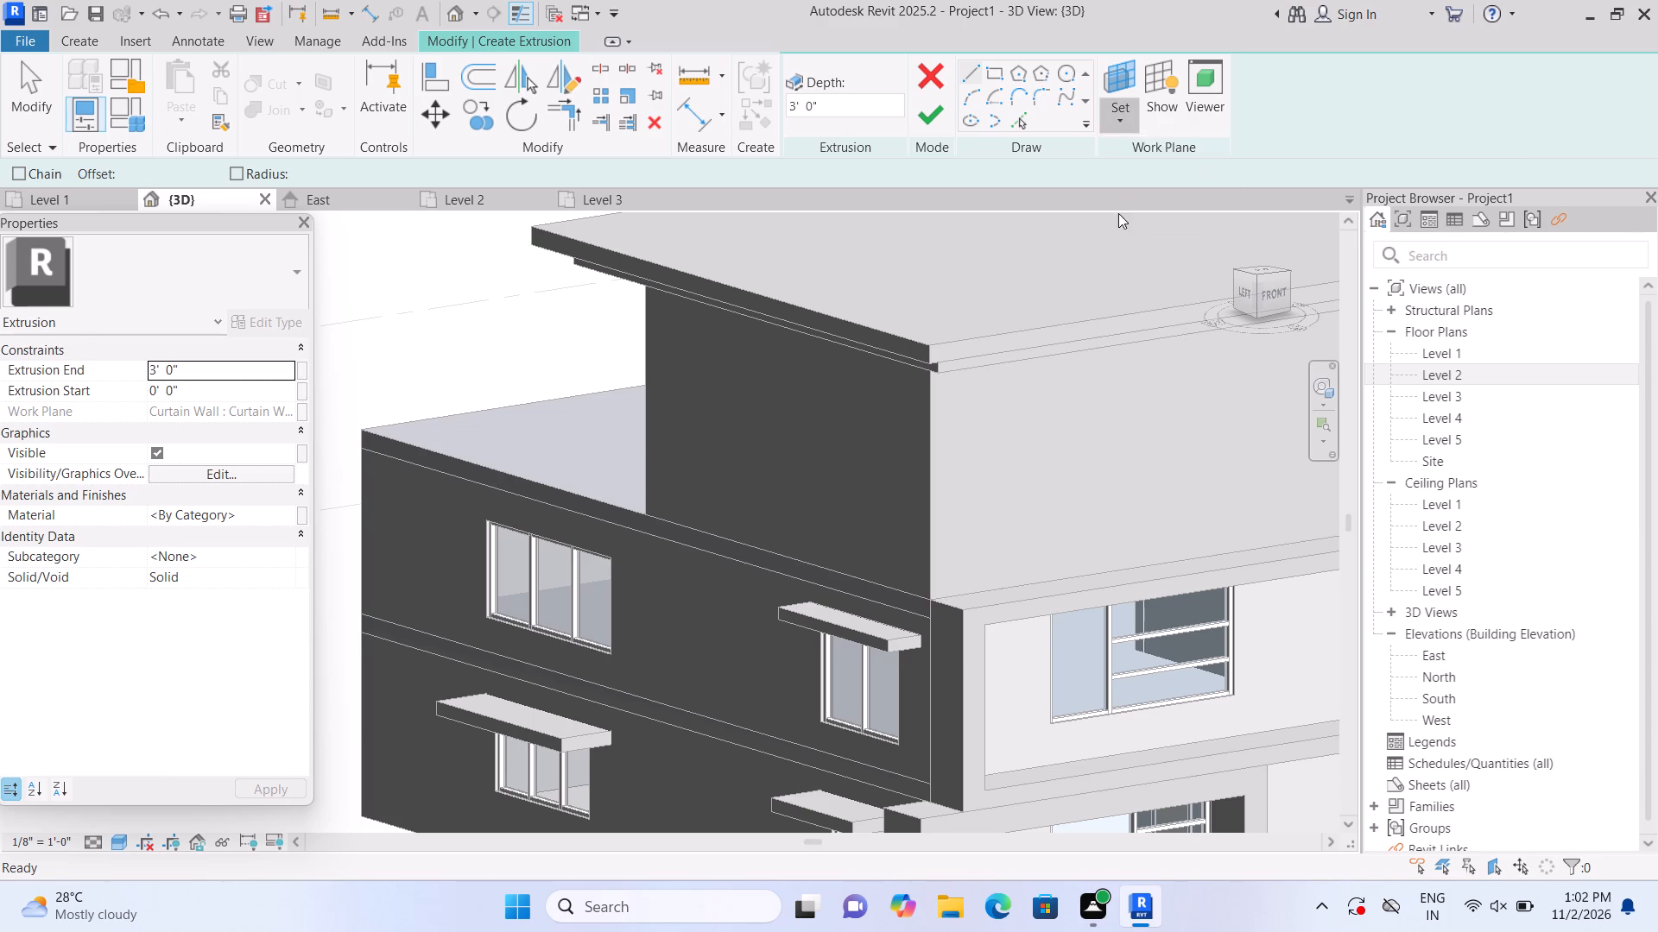
scroll(537, 535, "up", 1)
left_click(535, 538)
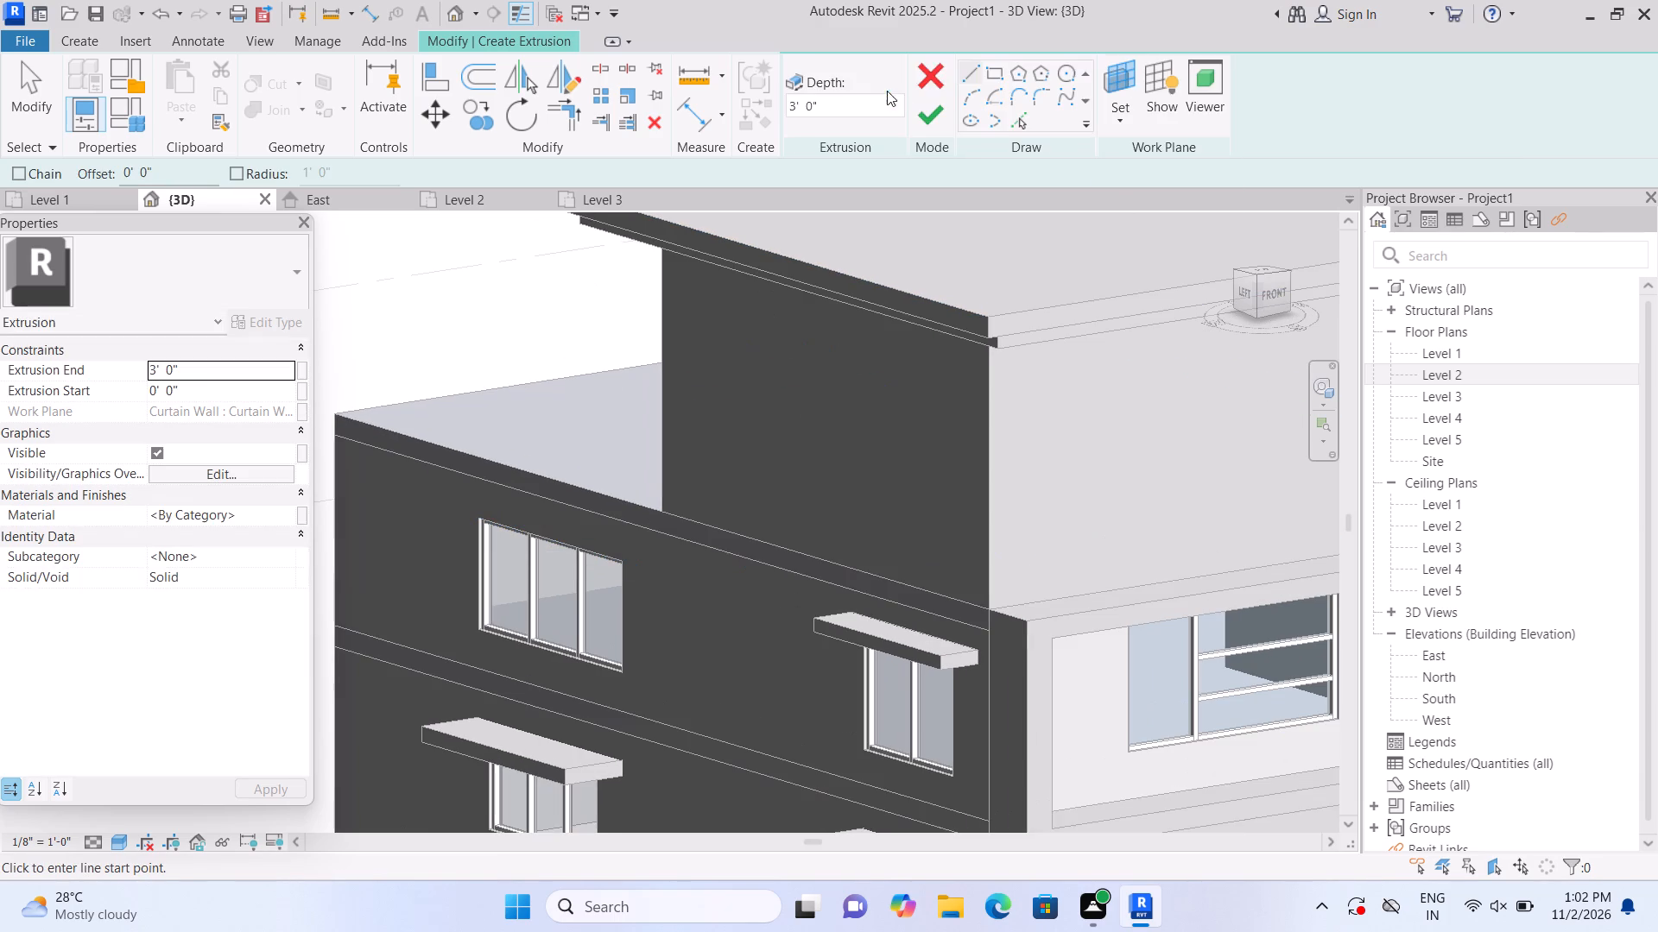
left_click(991, 76)
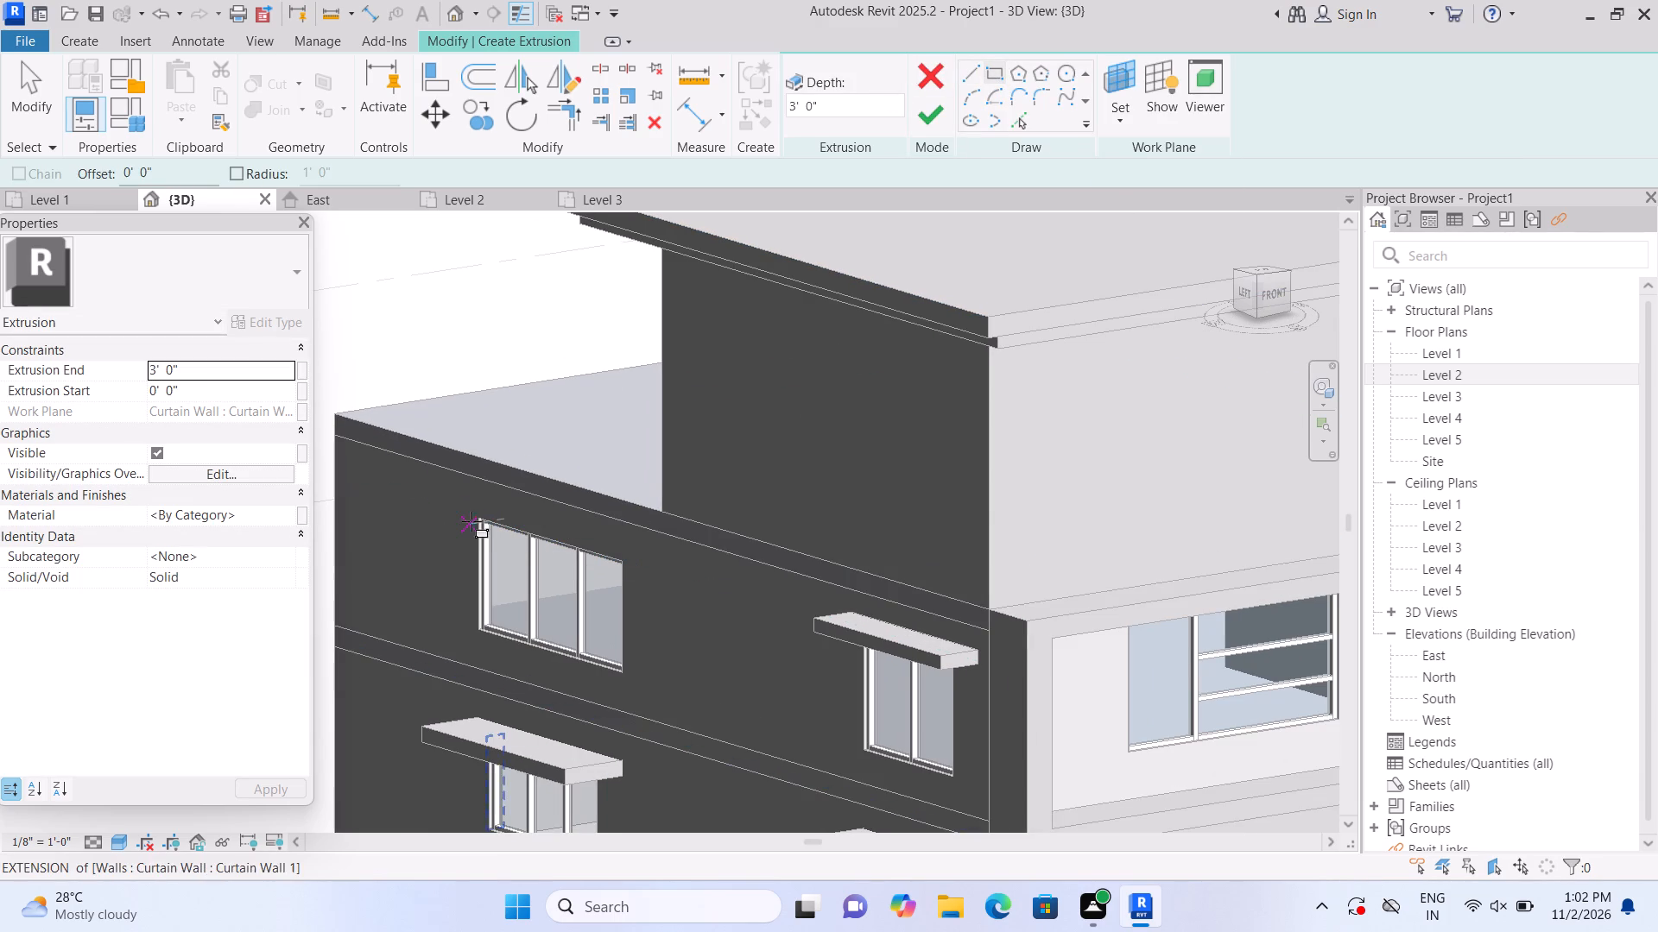
left_click(458, 512)
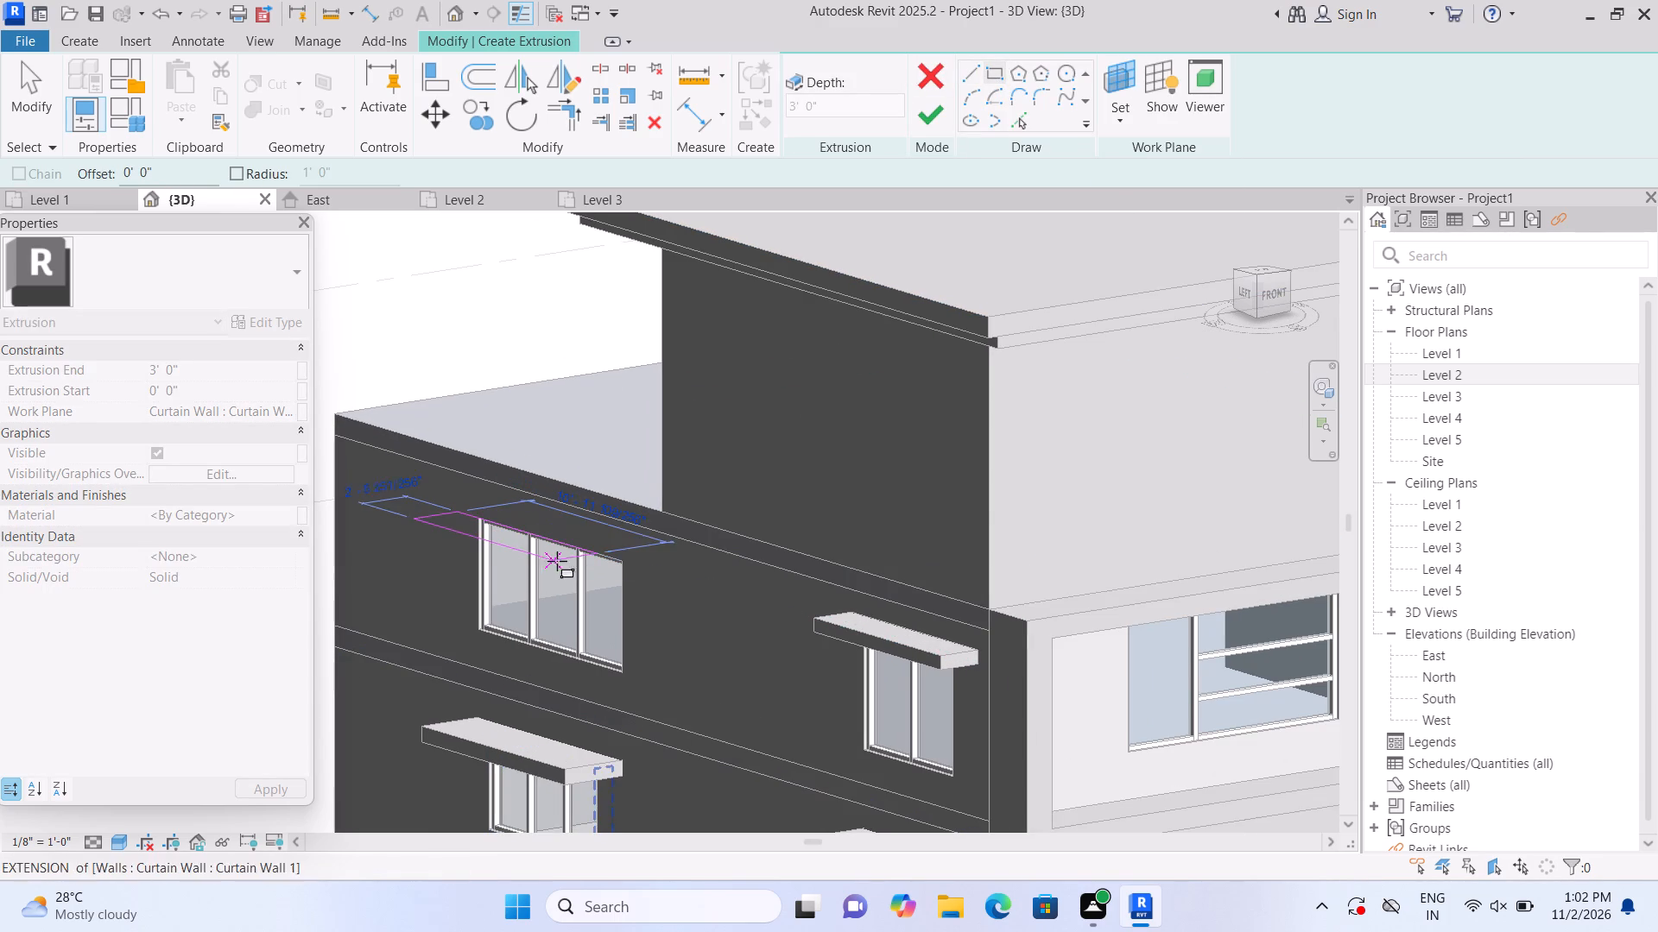
left_click(628, 576)
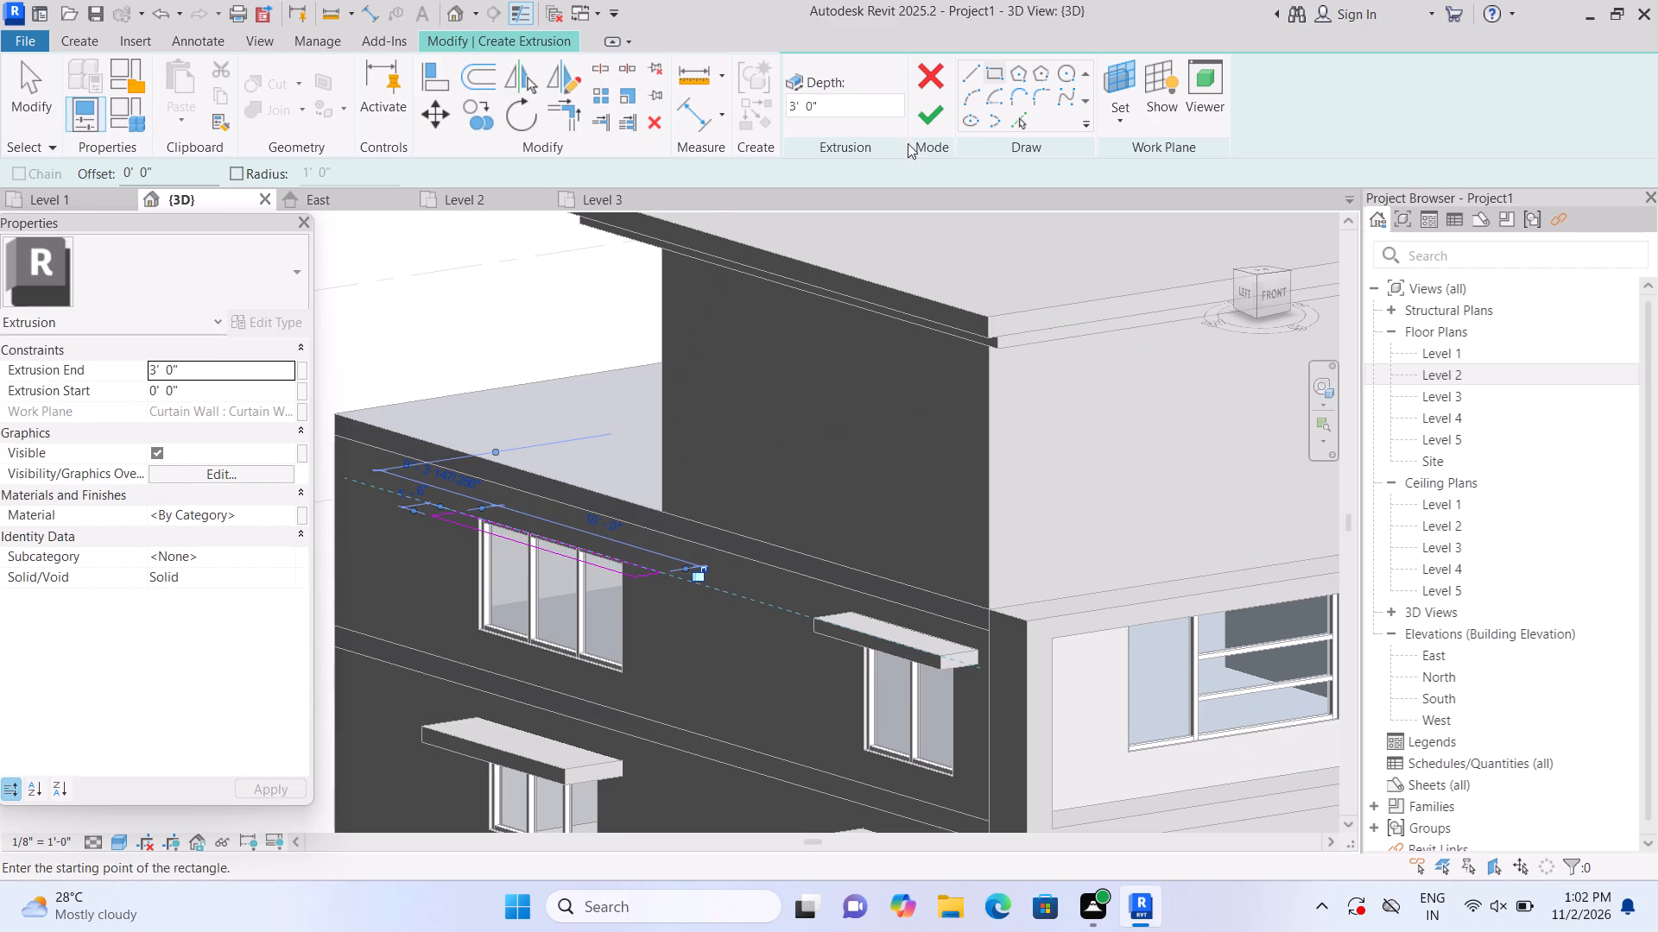
left_click(929, 121)
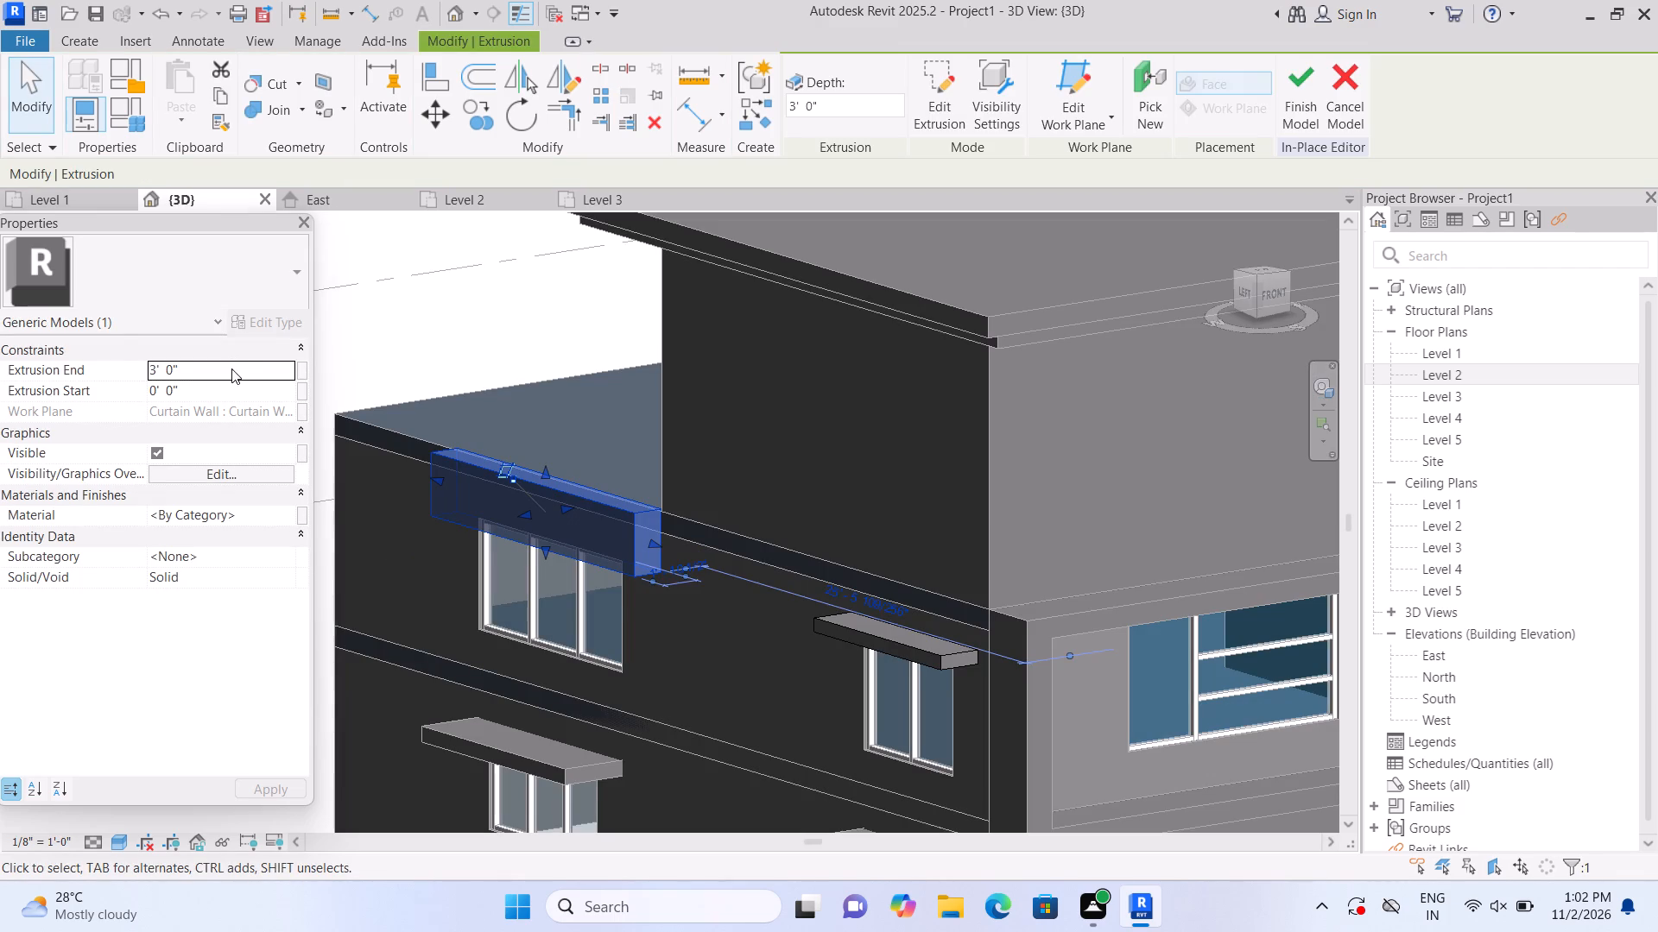
Set the extrusion end of the slab above the wider Level 2 west window to 9".
left_click(231, 368)
key("BackSpace")
type("9\"")
key("Return")
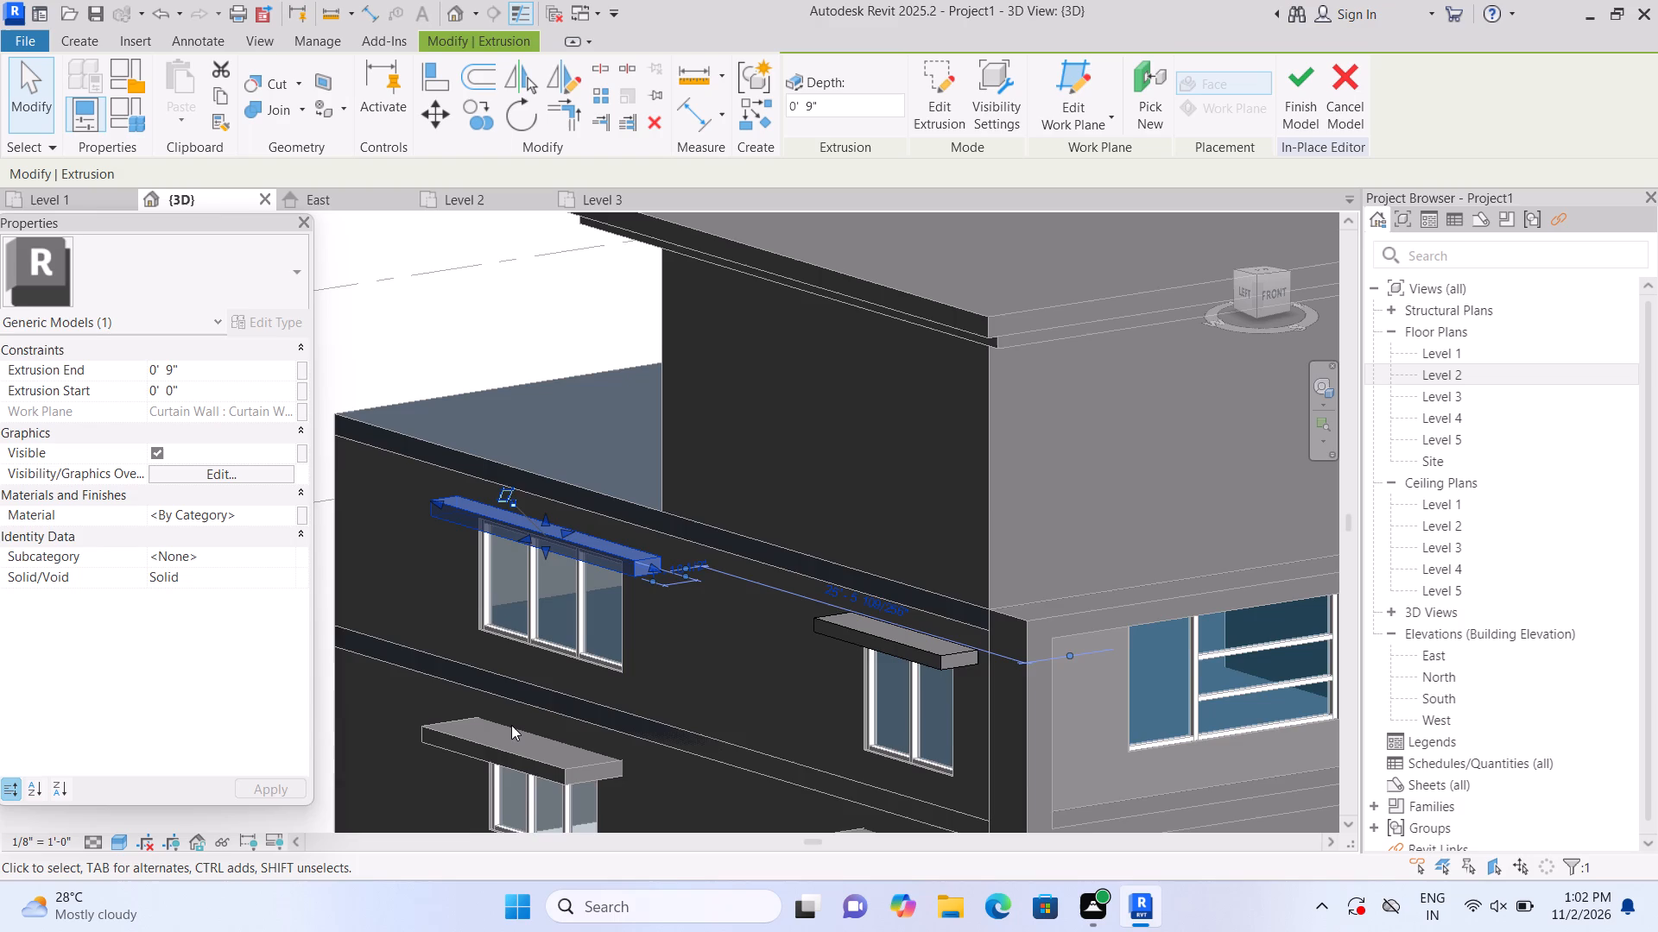
Stretch the wider window's slab farther out from the wall and slightly shorten its end toward the rear of the house.
scroll(581, 614, "up", 2)
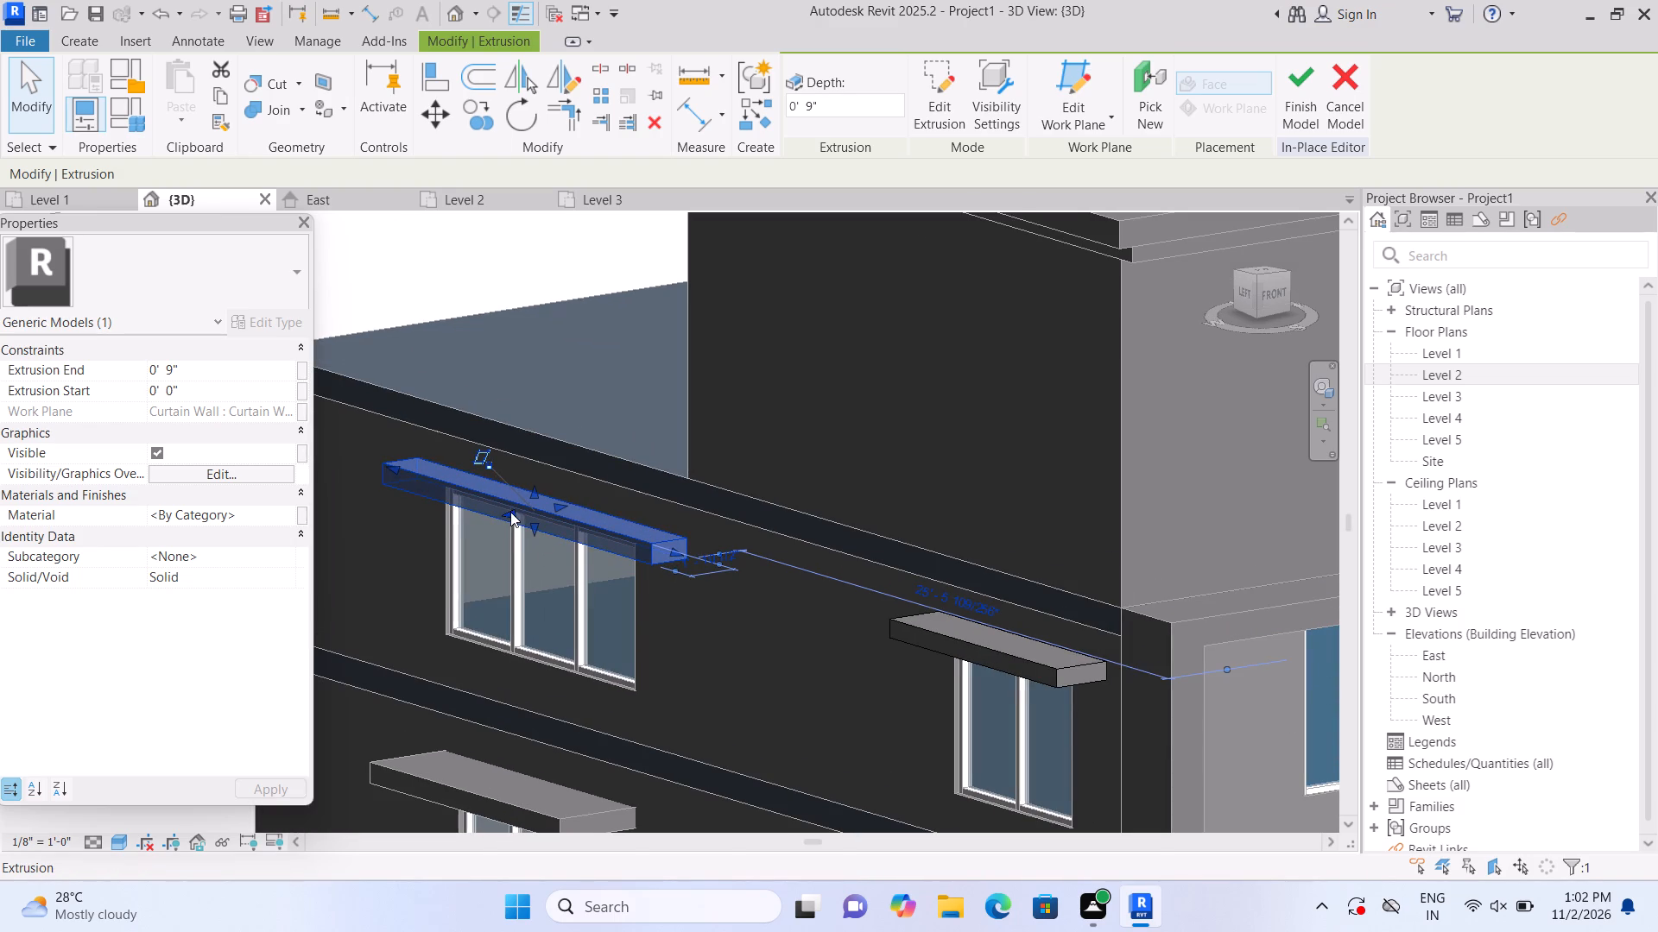
left_click_drag(509, 513, 498, 519)
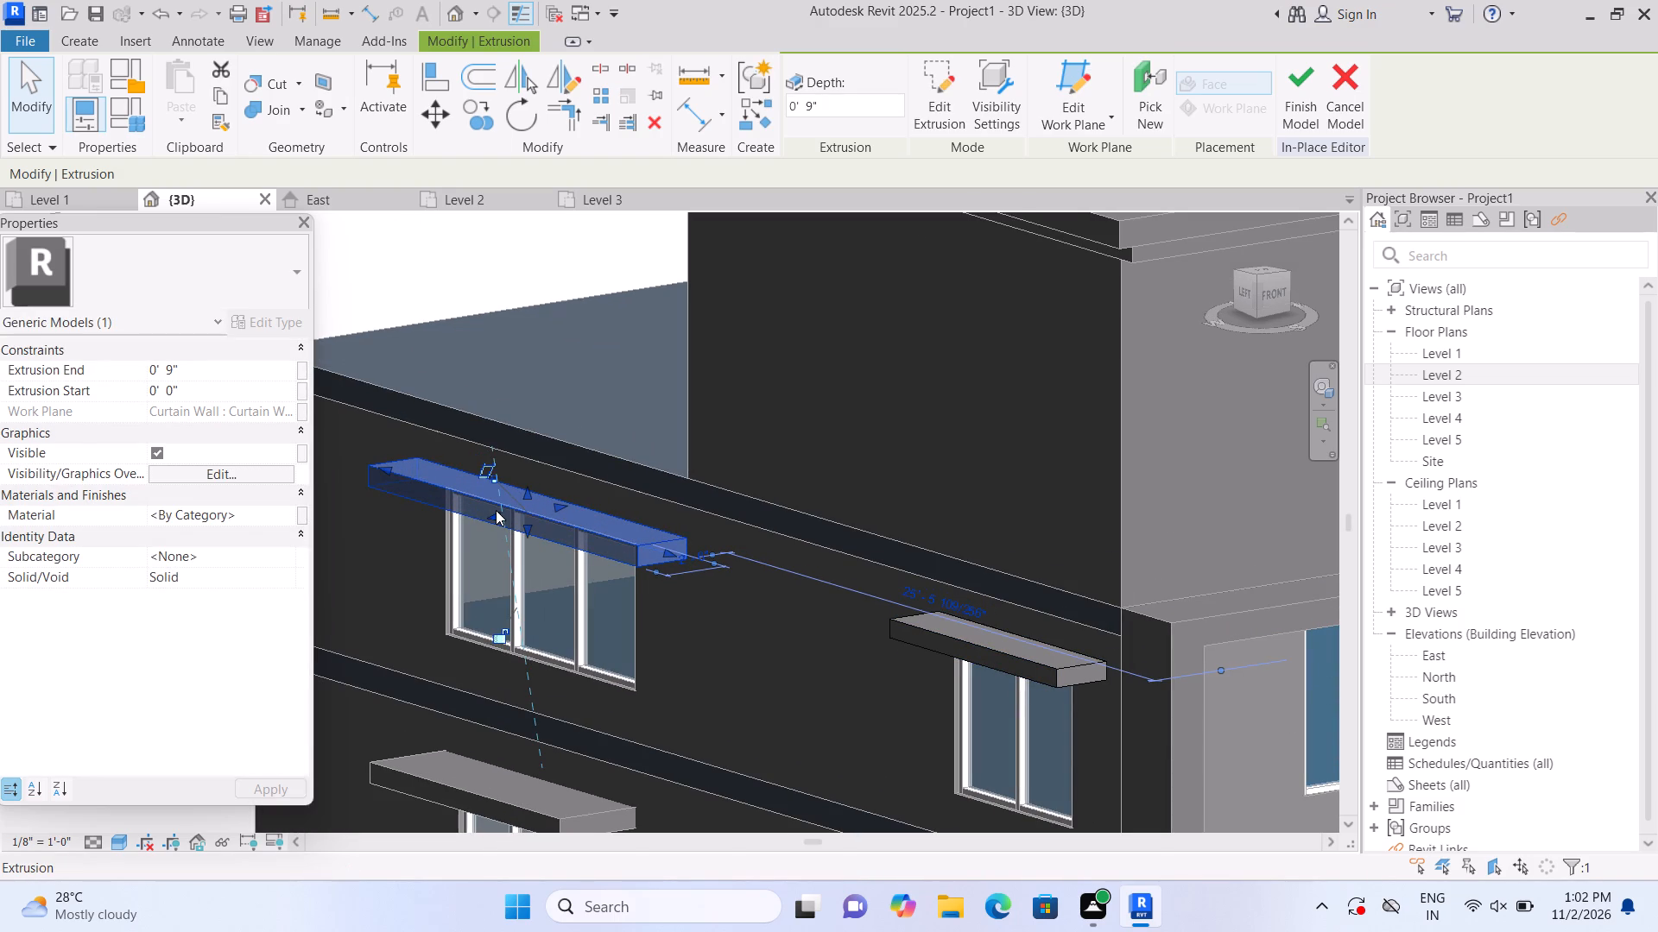
left_click(495, 518)
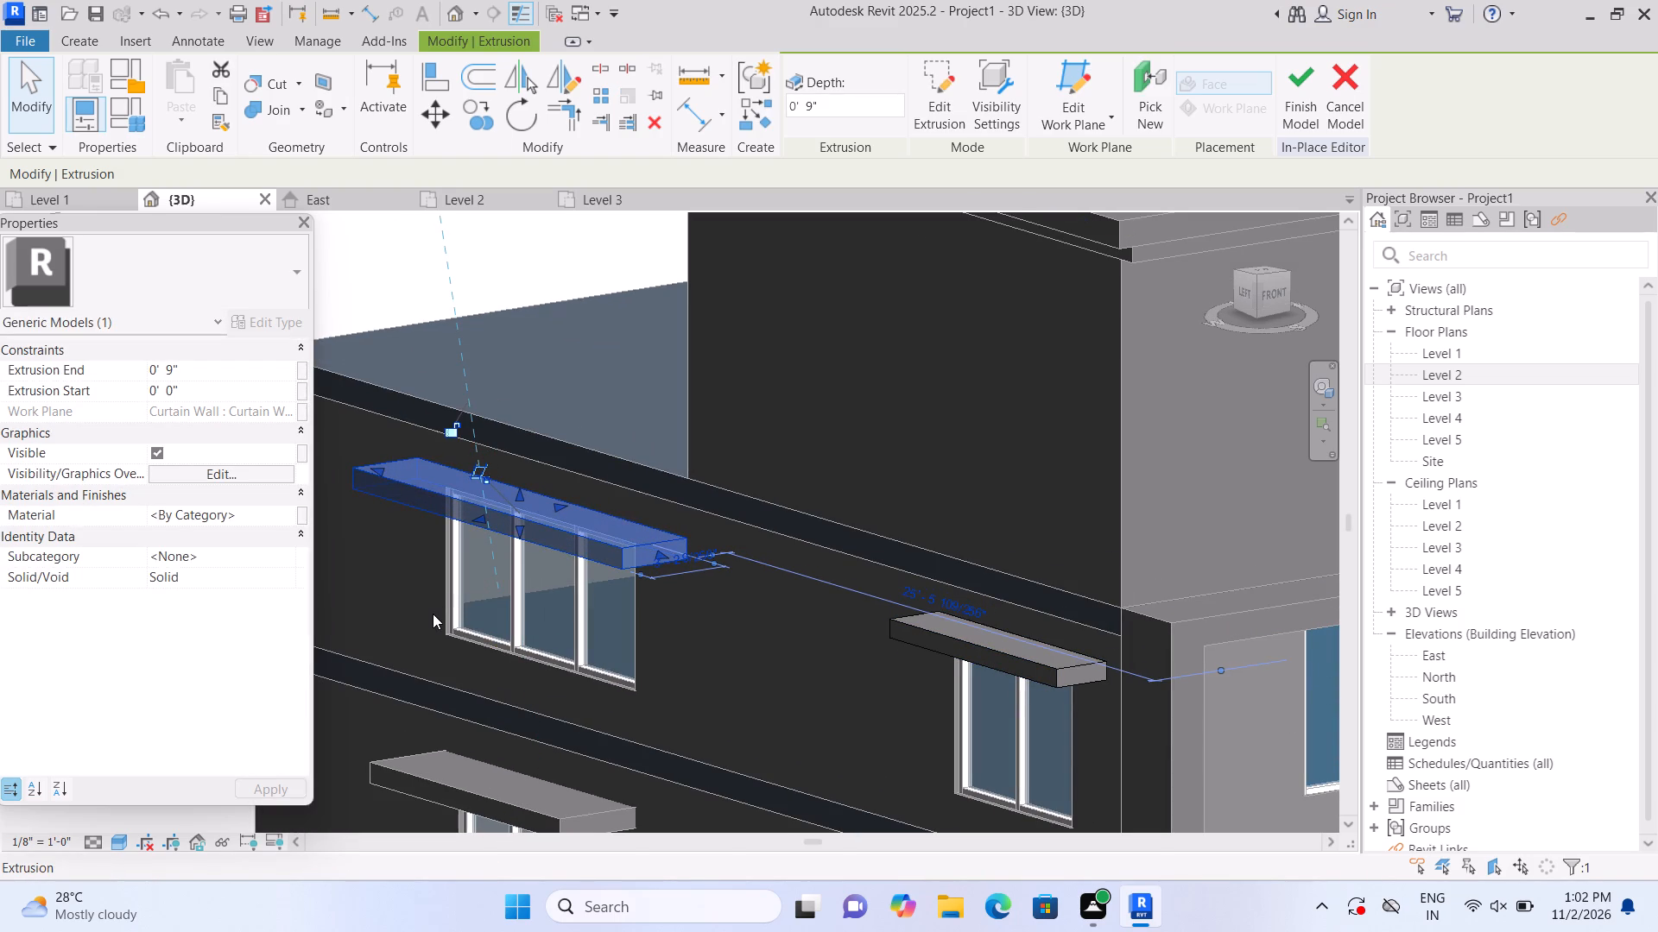
left_click(431, 614)
left_click(478, 507)
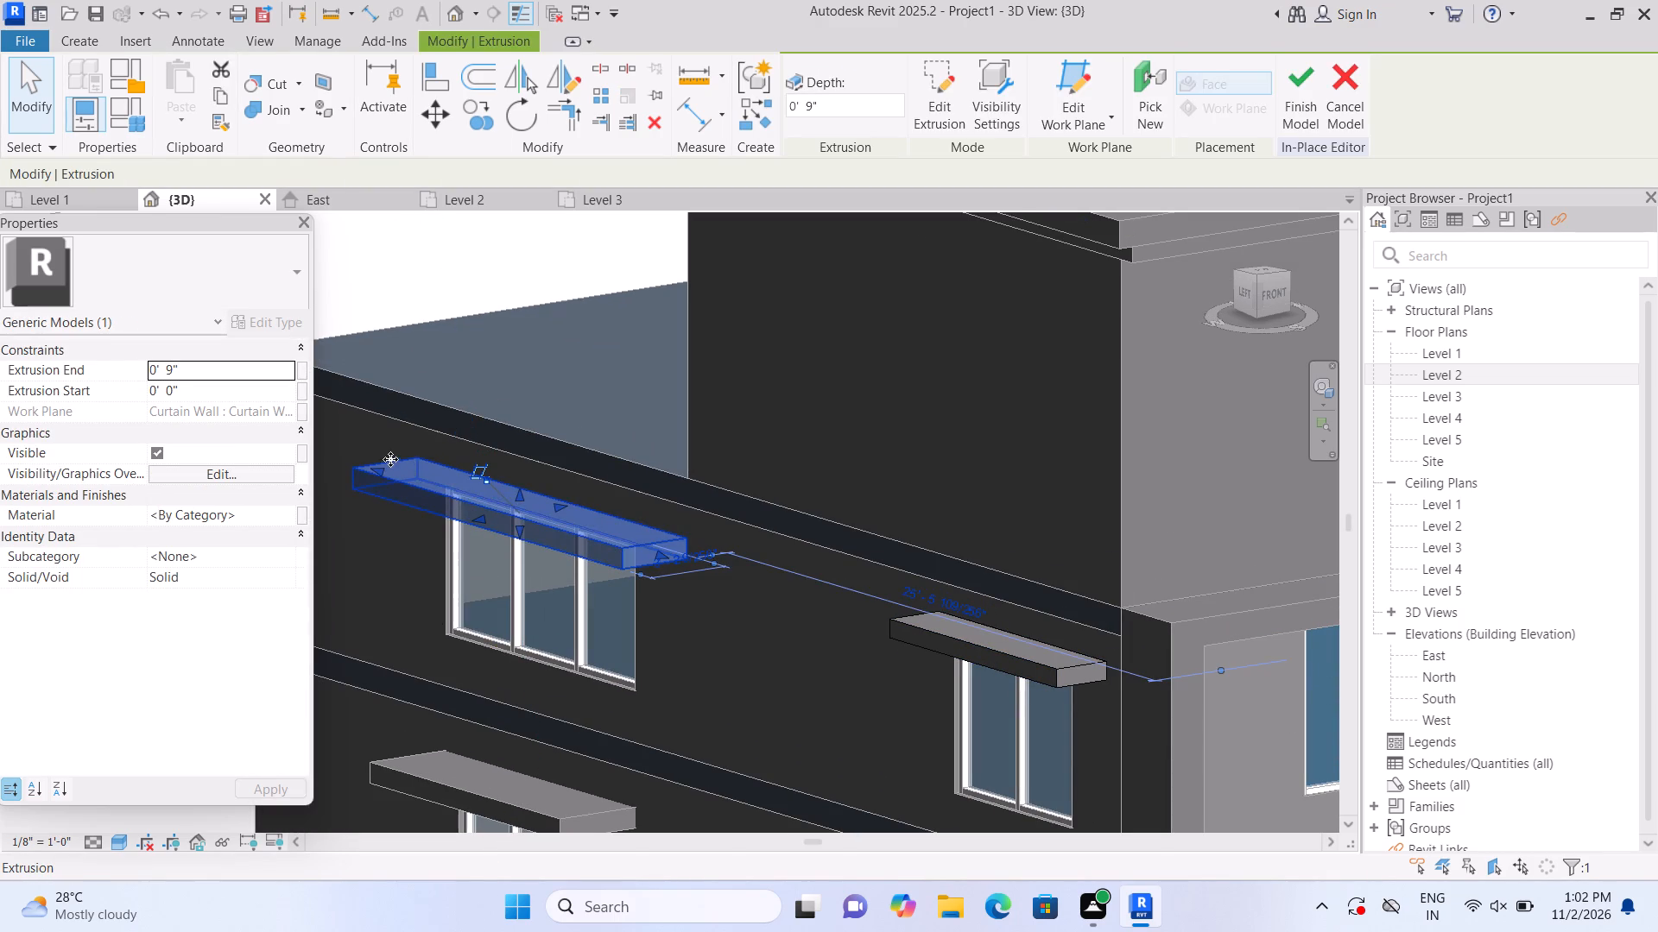
left_click_drag(376, 465, 391, 474)
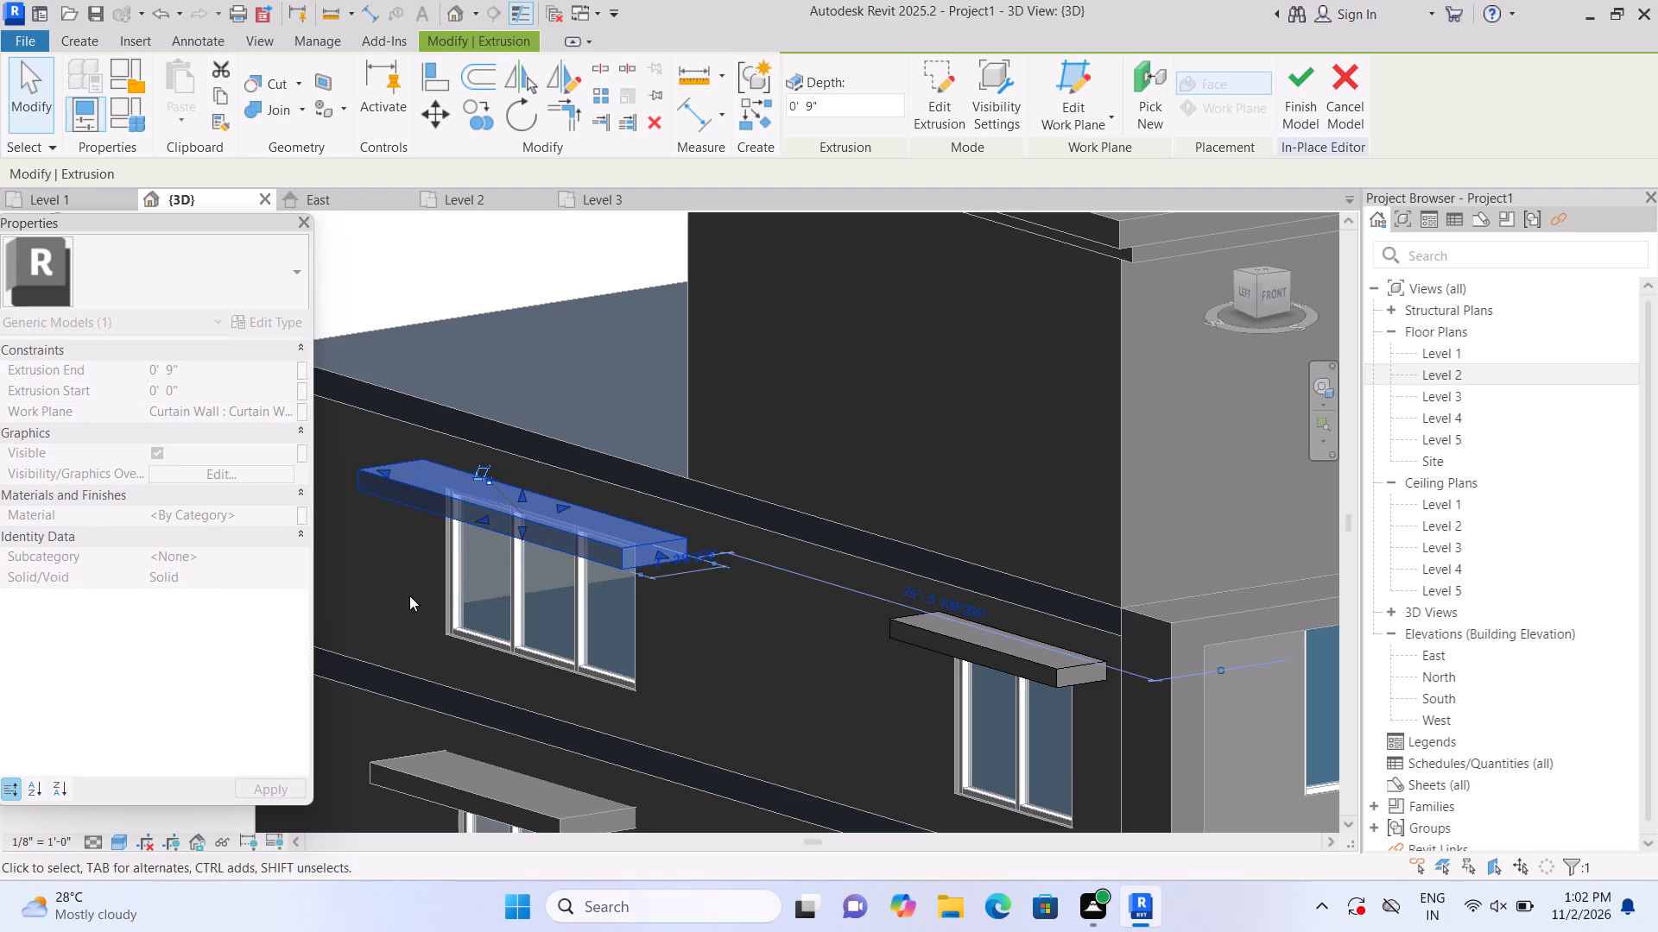
left_click(411, 611)
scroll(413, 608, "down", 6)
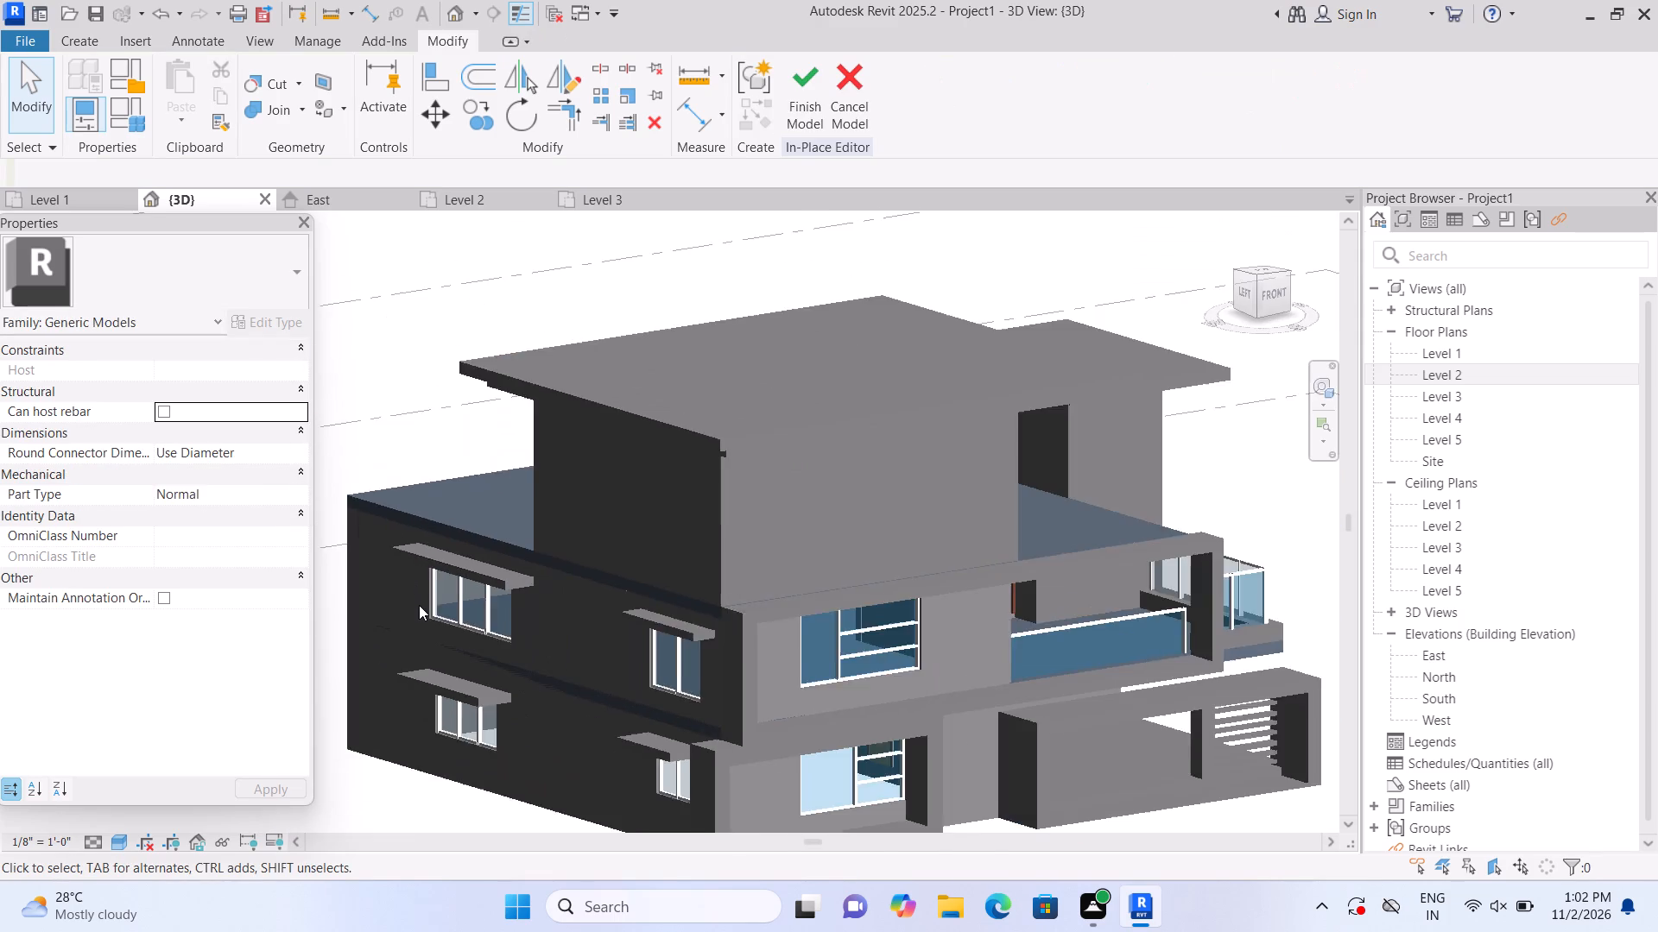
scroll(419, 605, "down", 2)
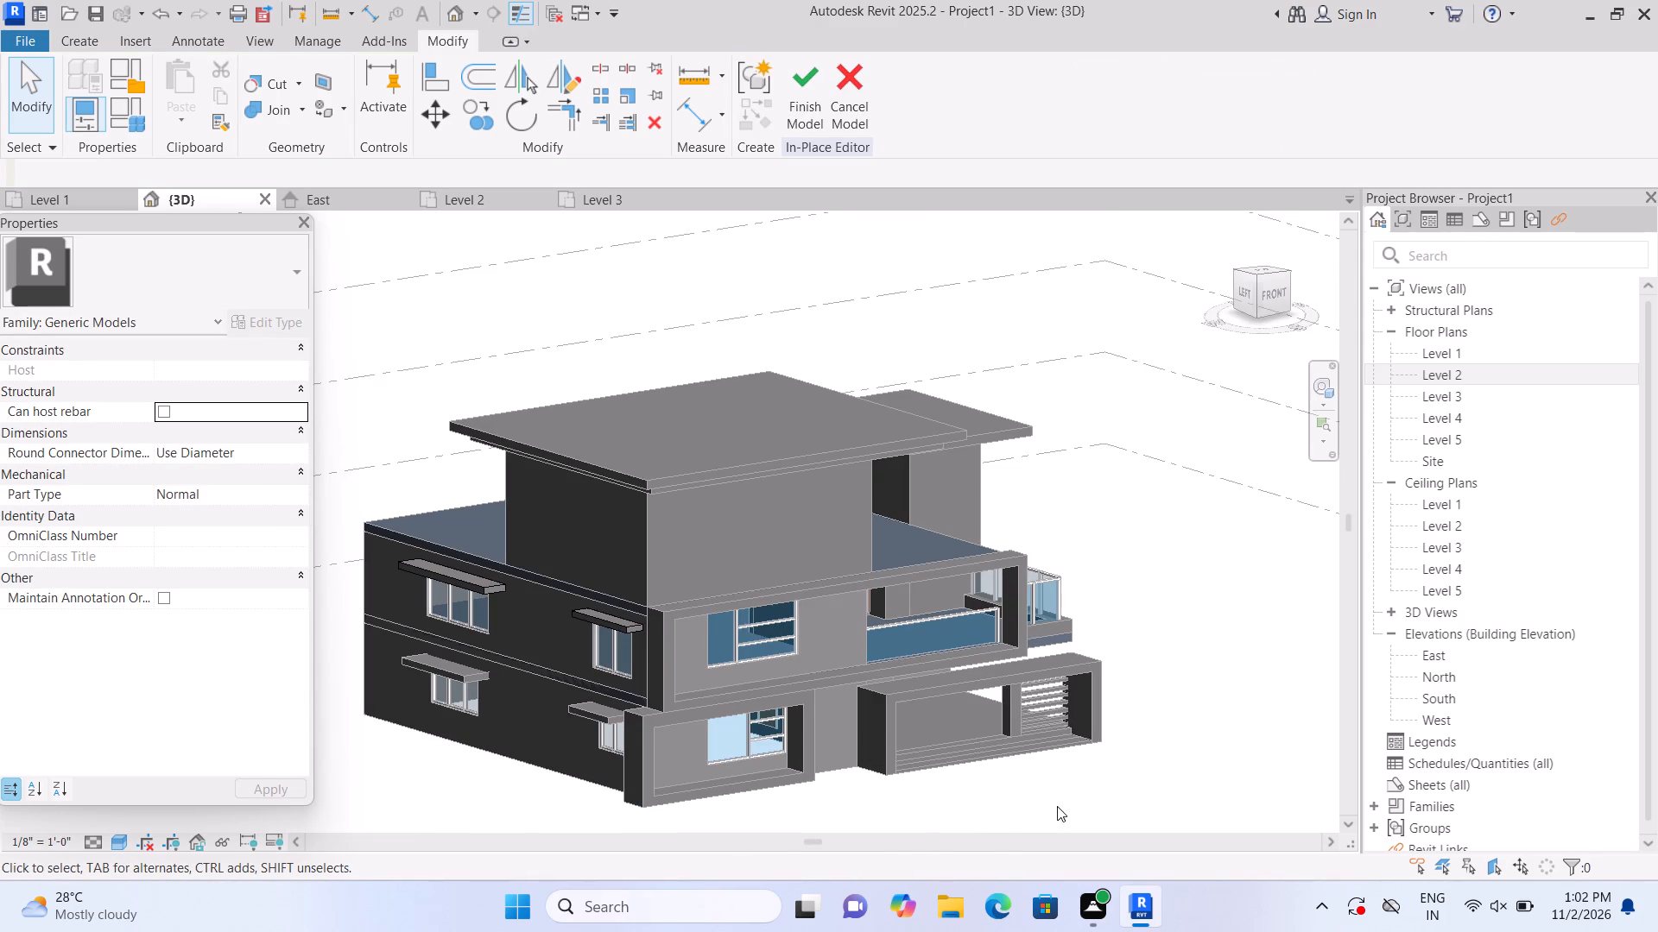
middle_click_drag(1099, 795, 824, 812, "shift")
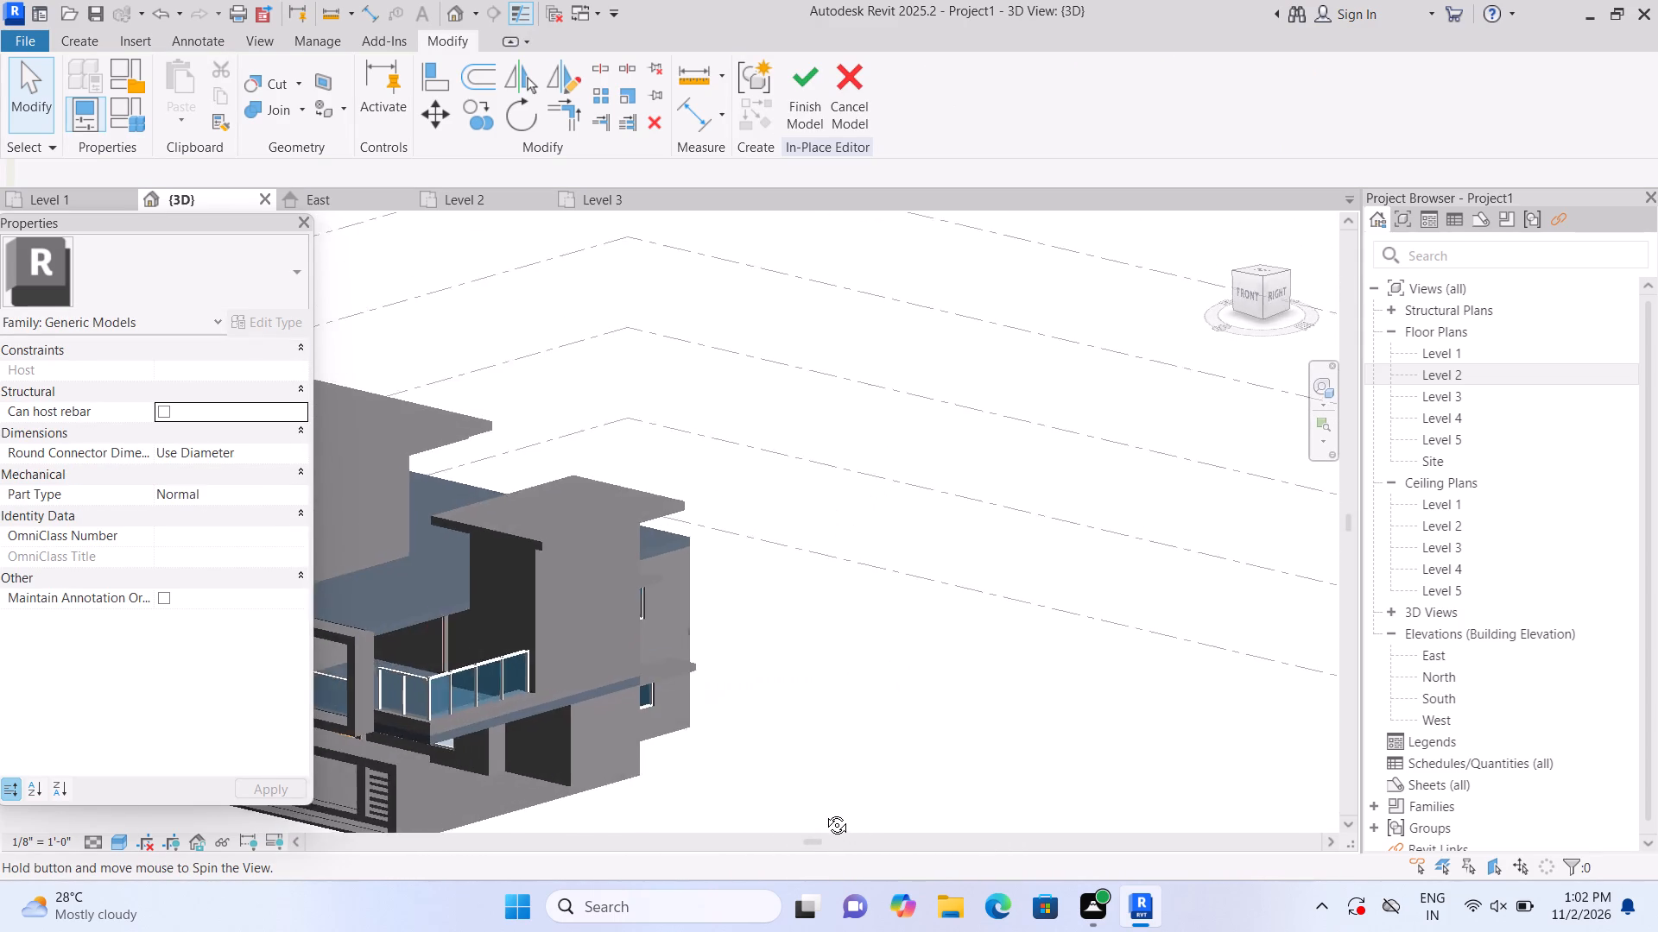
Start another extrusion on the front wall face of the Level 3 block and sketch a 29'-6" wide rectangle across the wall's lower part.
middle_click_drag(824, 812, 821, 809, "shift")
middle_click_drag(737, 740, 1041, 695)
scroll(682, 762, "up", 2)
middle_click_drag(735, 777, 831, 773)
scroll(856, 770, "down", 2)
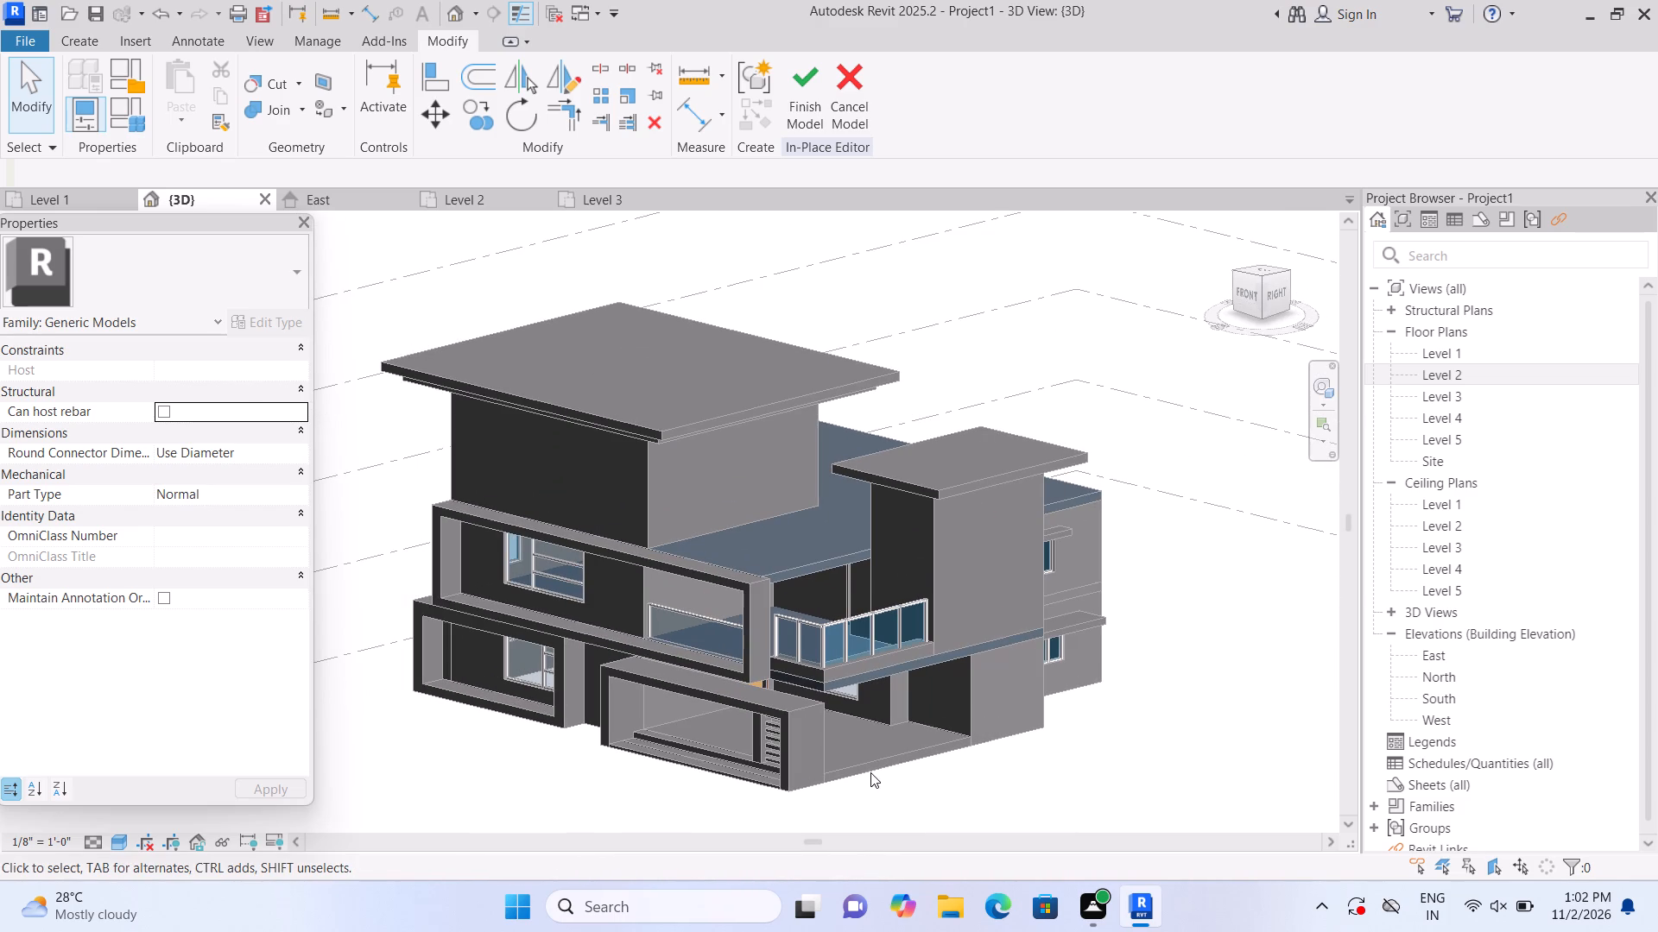
scroll(471, 588, "up", 1)
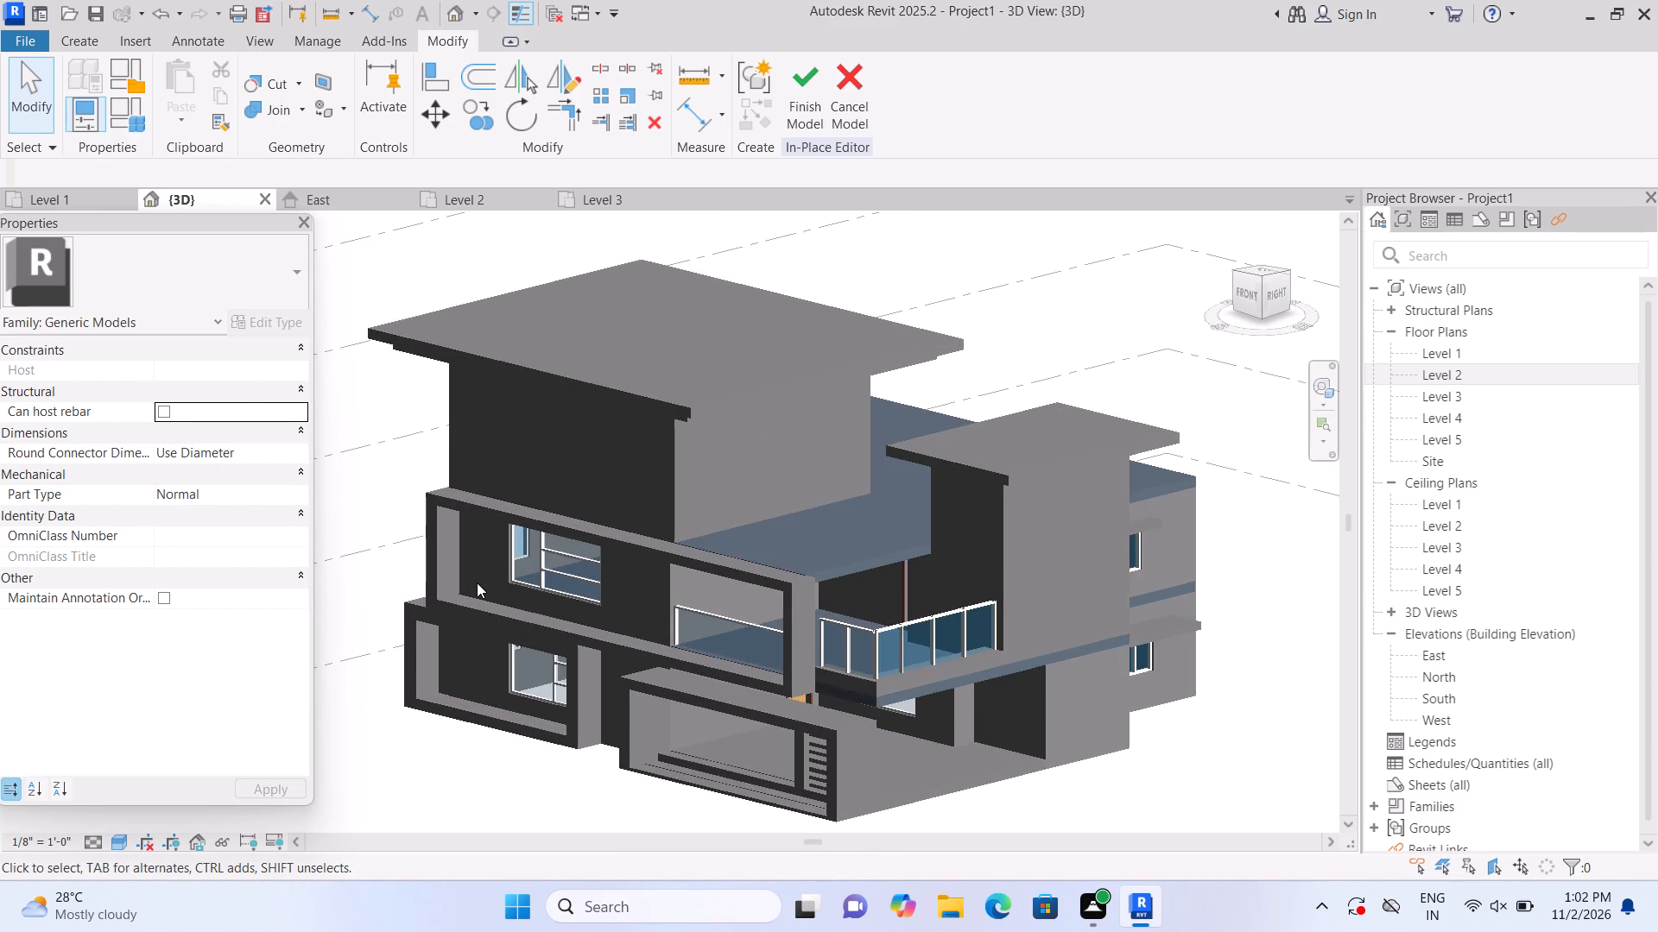
left_click(90, 38)
left_click(202, 100)
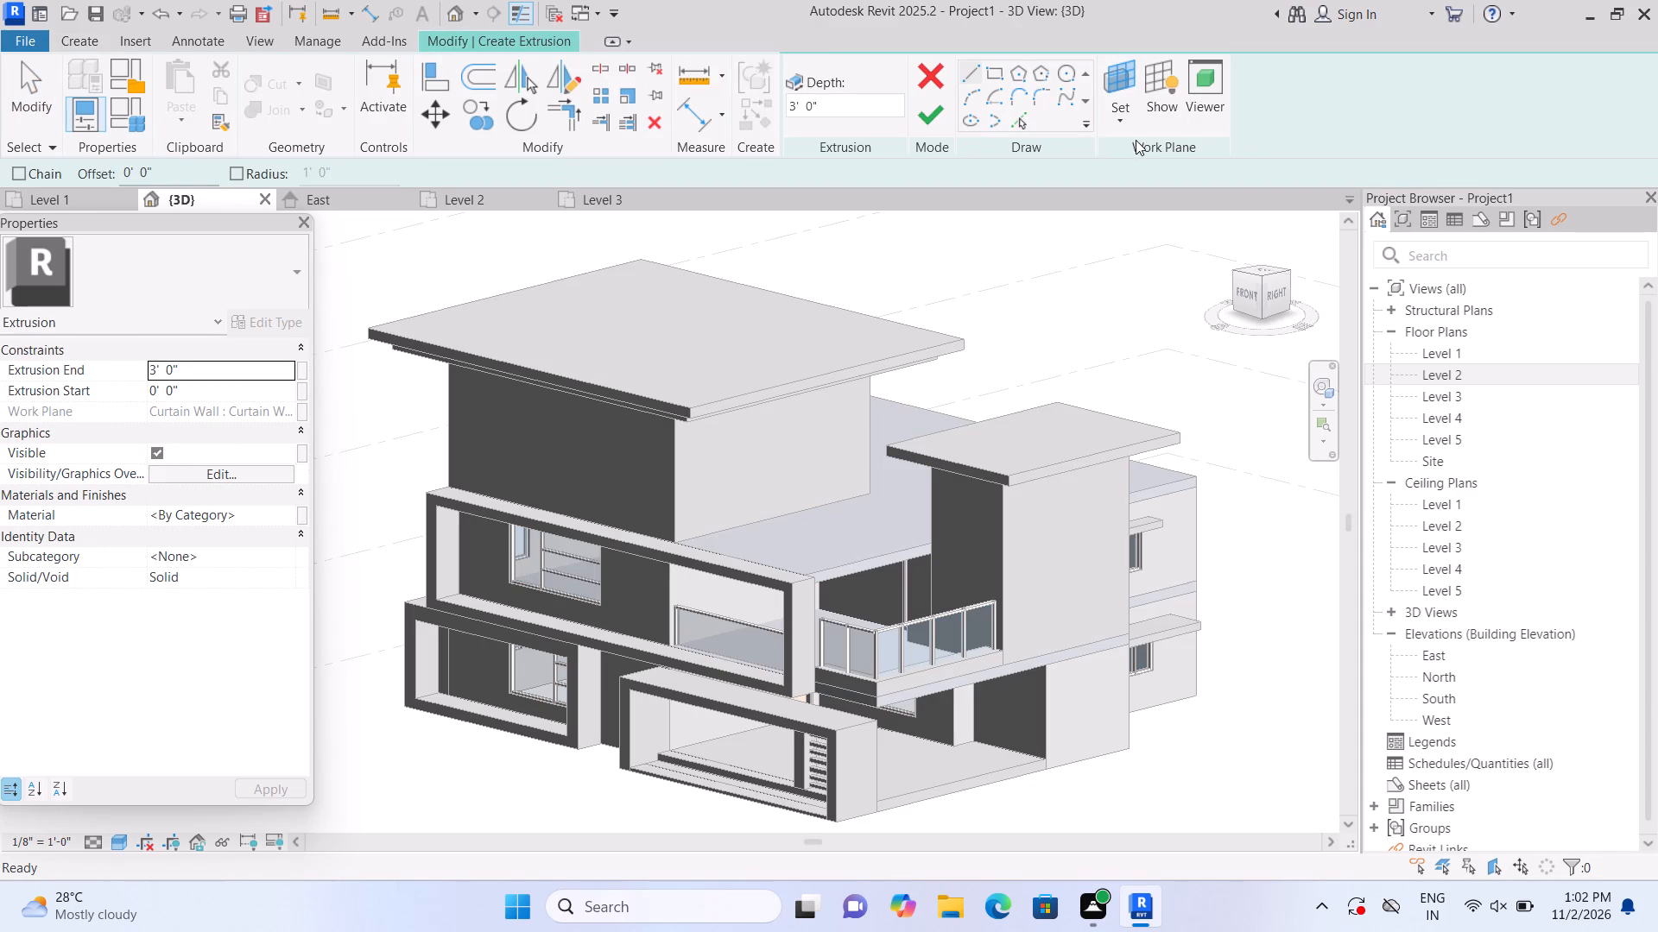
left_click(1126, 128)
left_click(1149, 192)
scroll(735, 613, "up", 2)
scroll(630, 482, "up", 1)
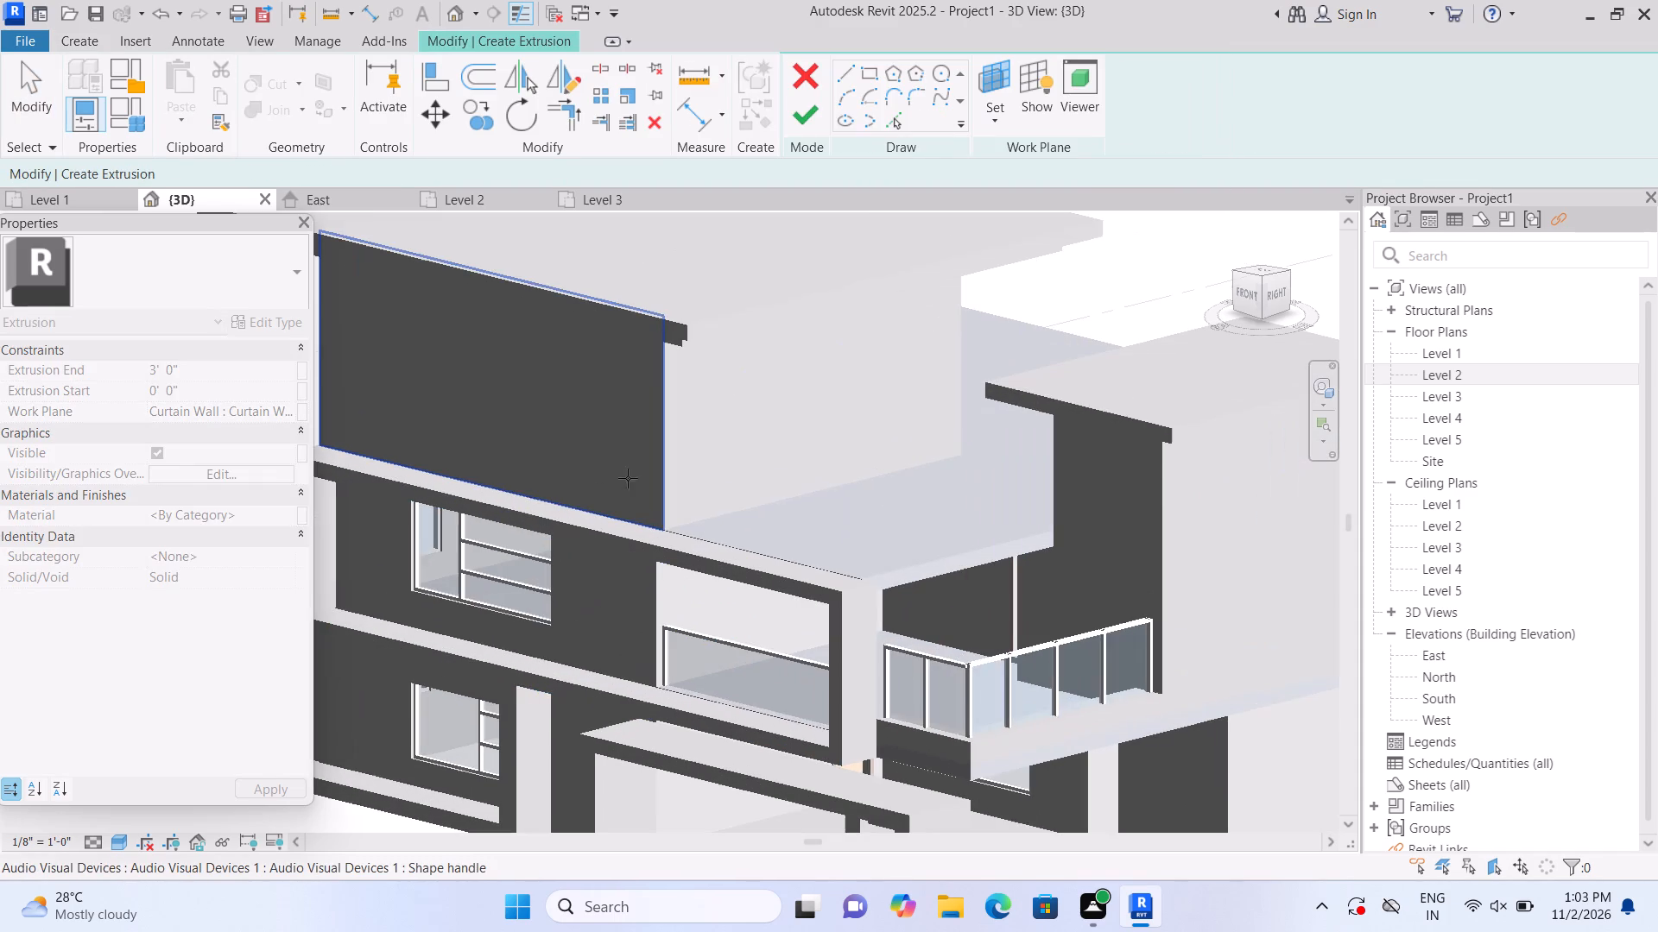
left_click(600, 444)
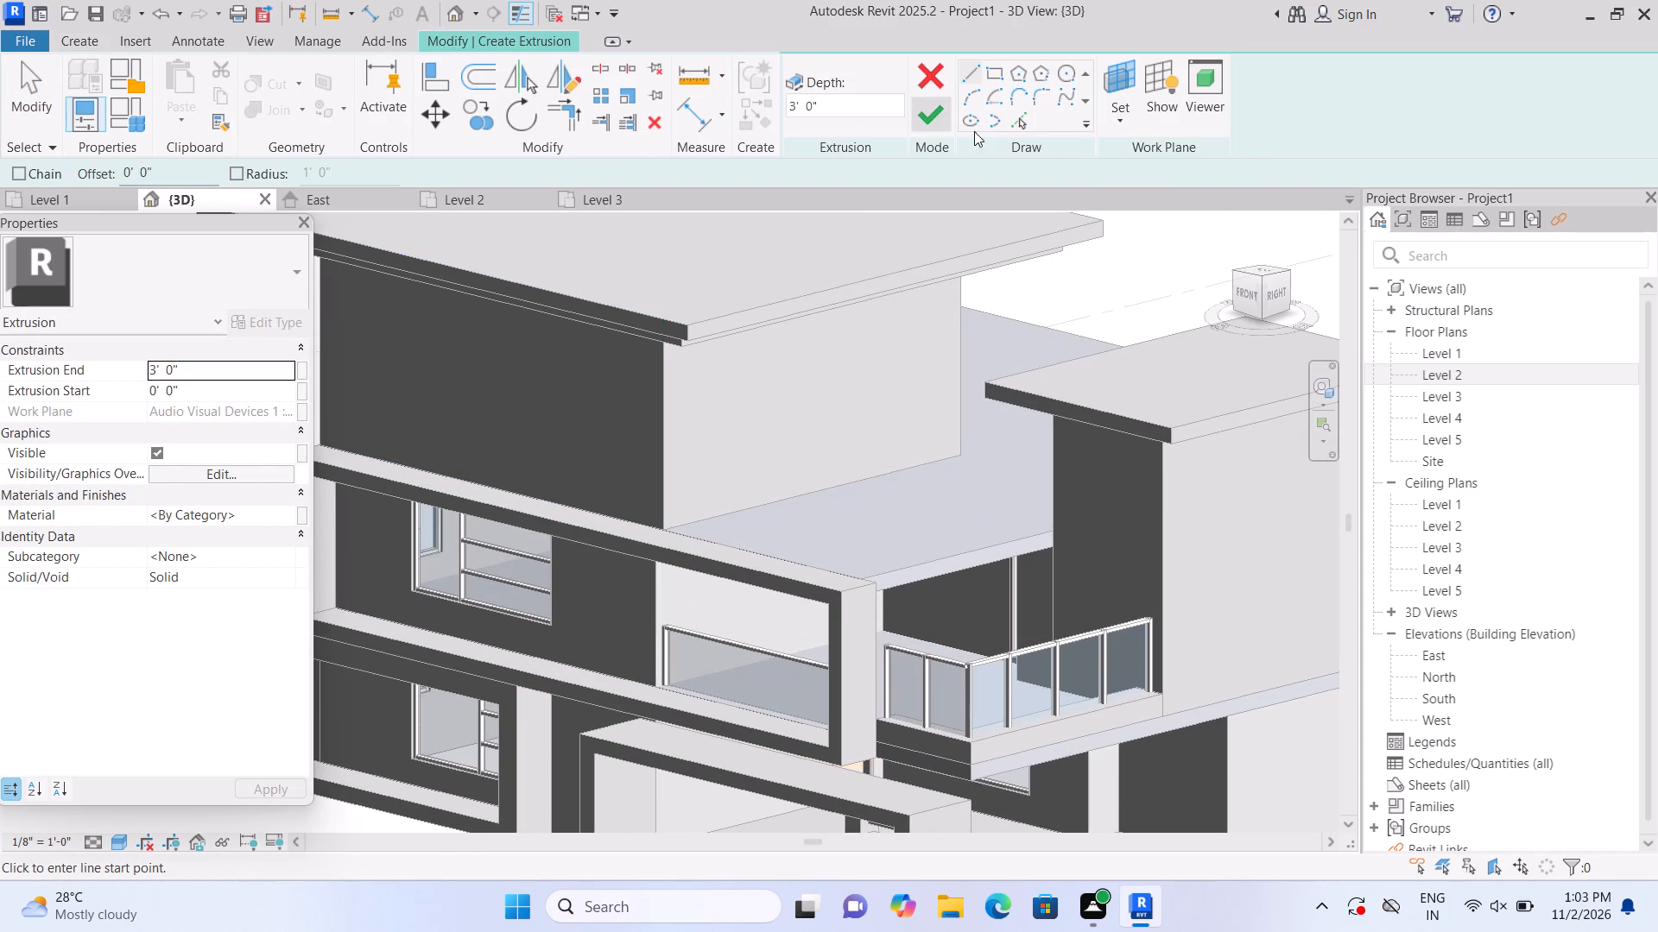
left_click(1005, 74)
middle_click_drag(630, 387, 761, 357)
left_click(450, 406)
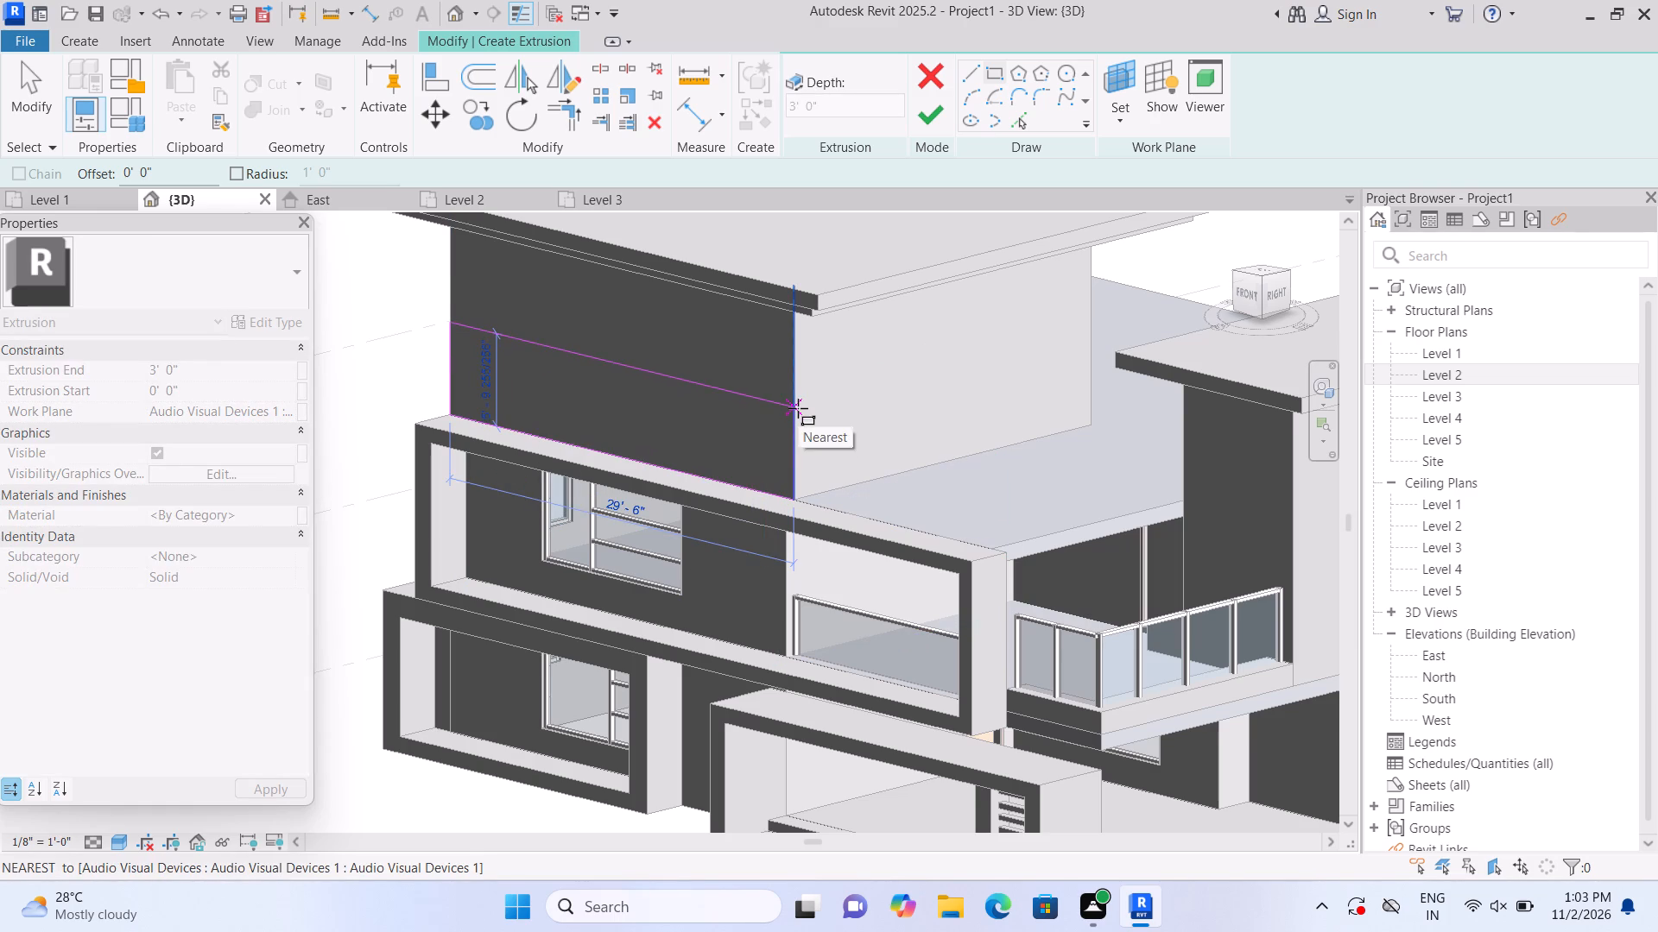
left_click(798, 408)
Set the extrusion end to 3" and finish the thin panel on the Level 3 block's front wall.
left_click(206, 368)
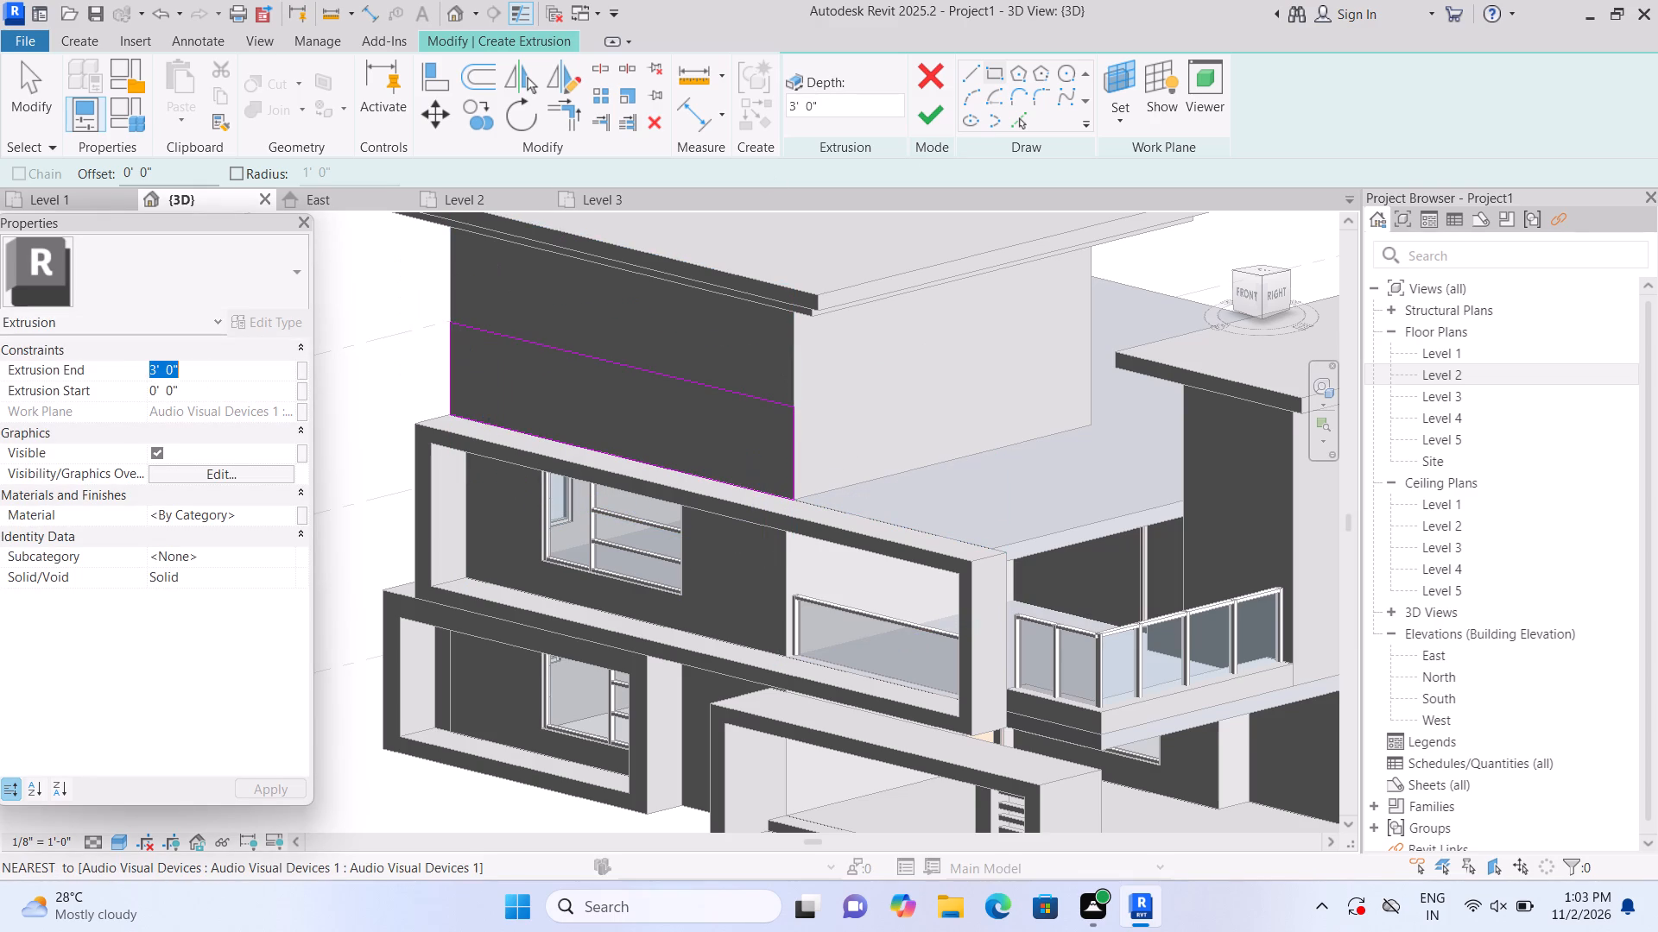
key("BackSpace")
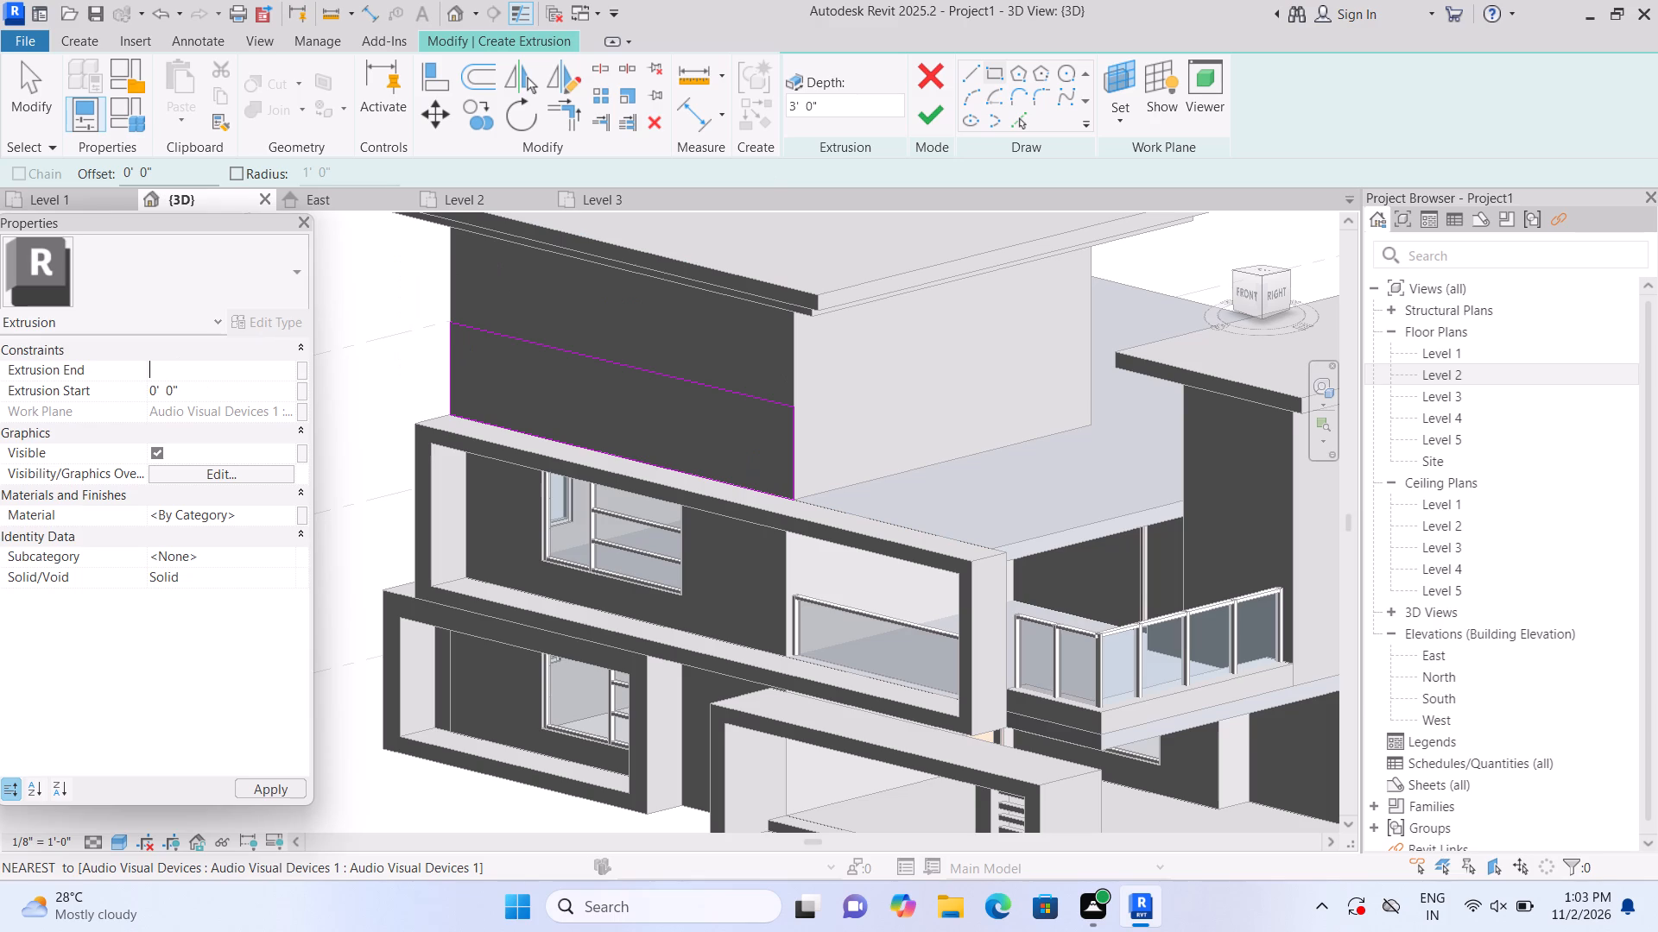
type("3\"")
key("Return")
left_click(926, 115)
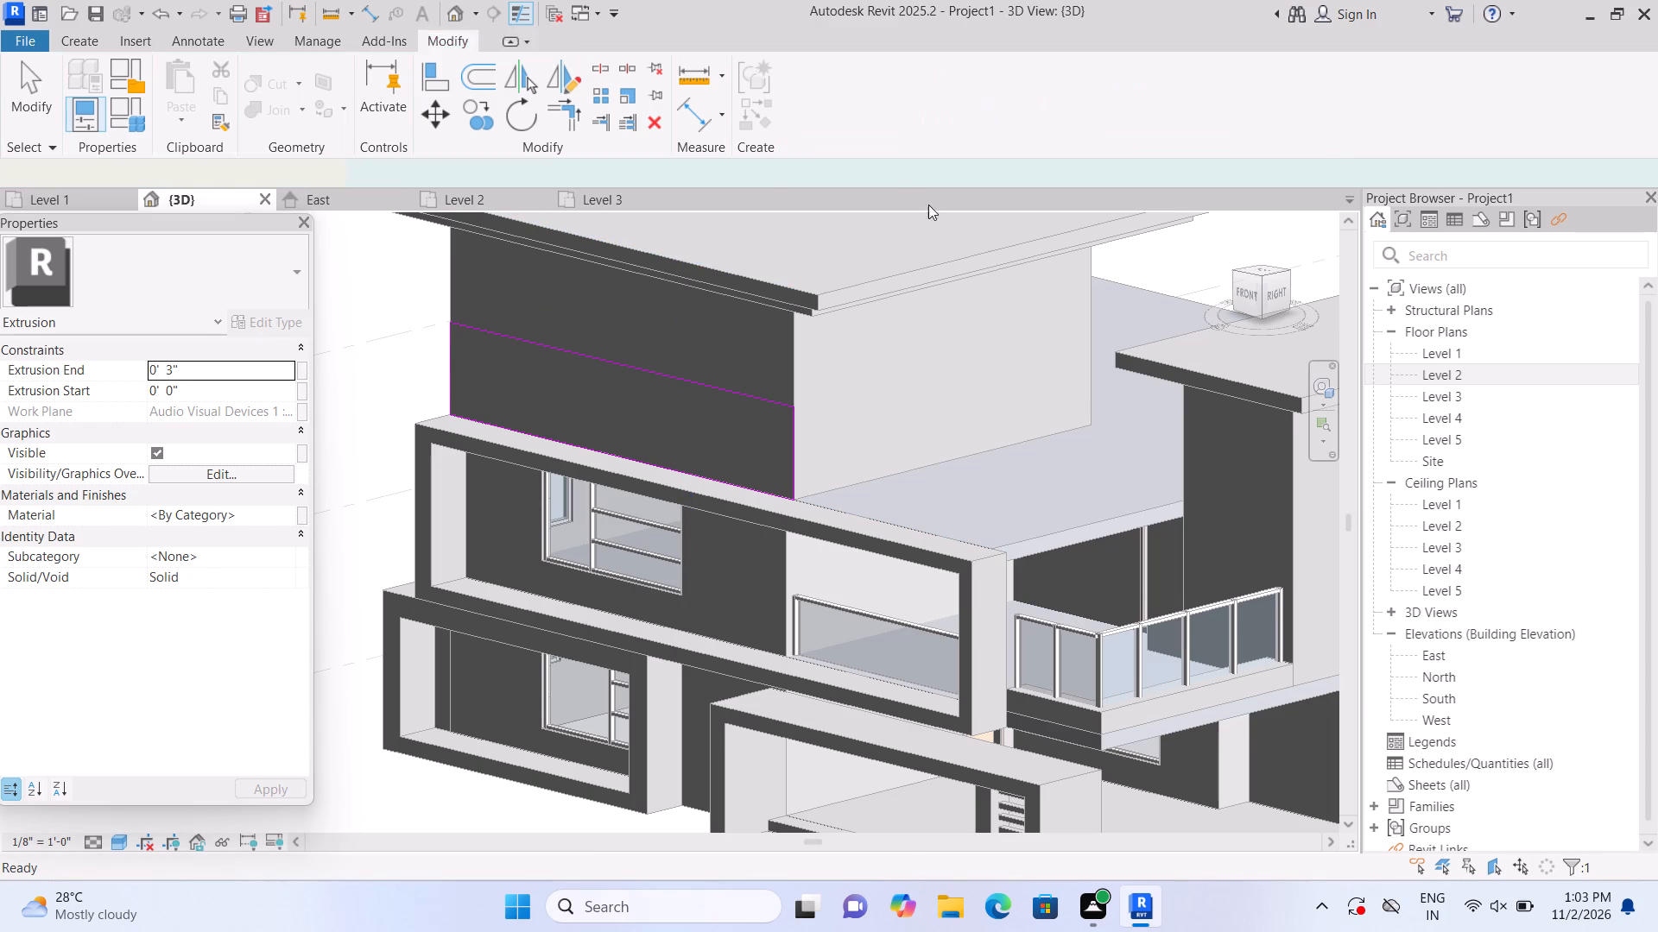
scroll(910, 242, "down", 3)
left_click(642, 765)
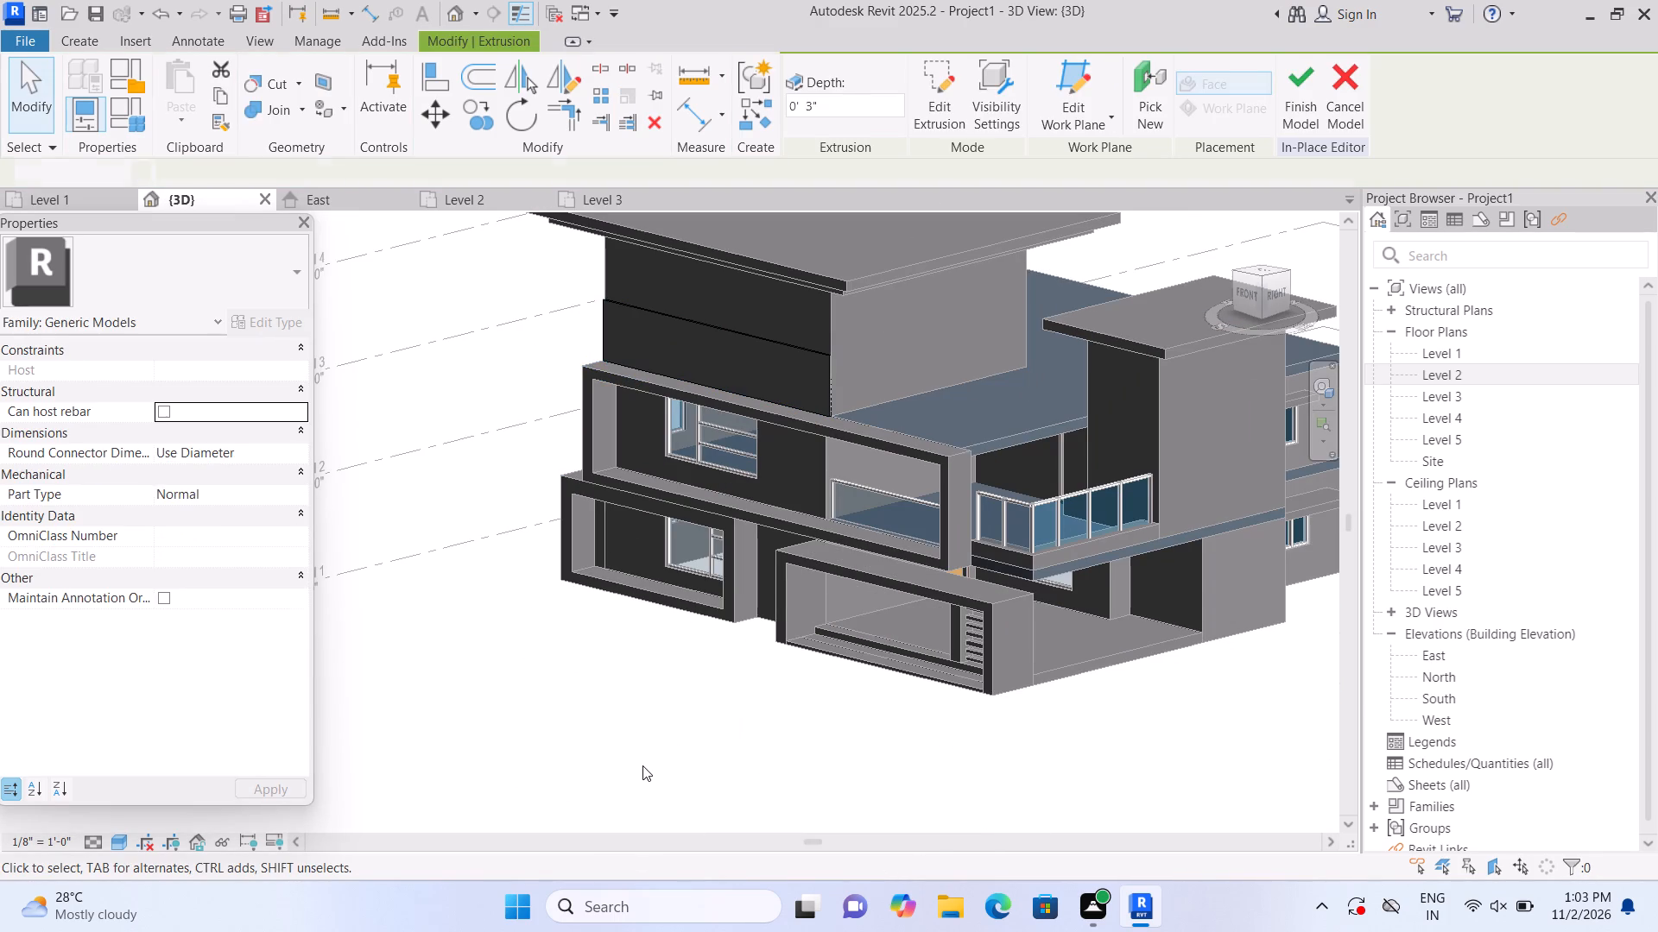
scroll(642, 765, "down", 1)
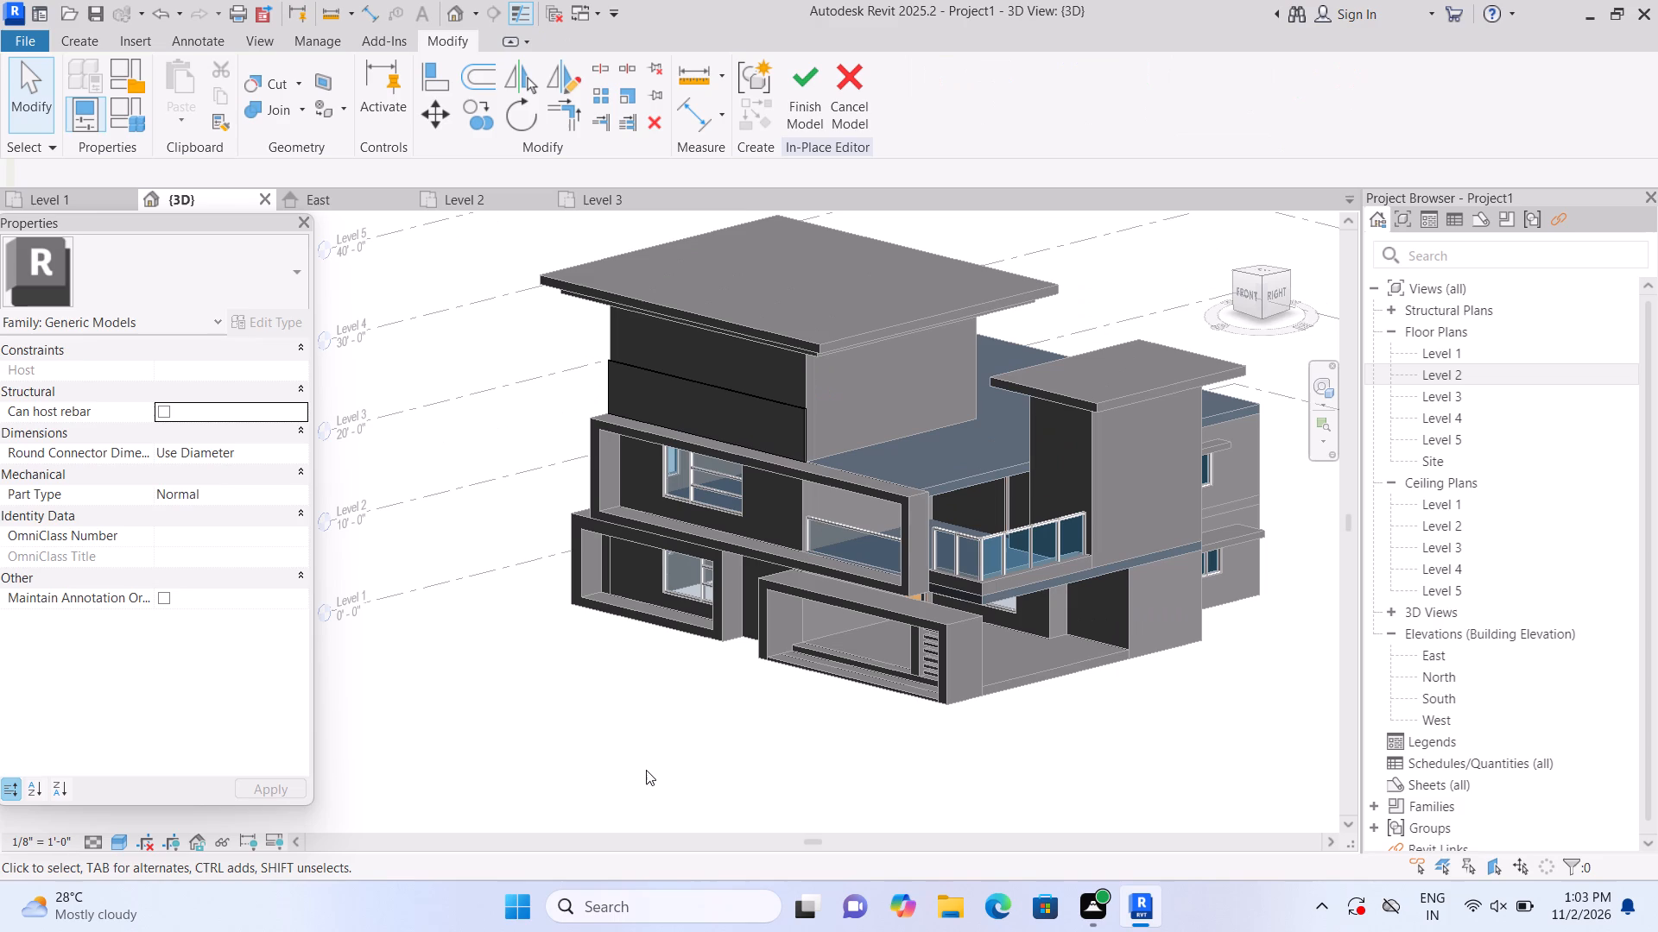
Examine the thin front panel's end at the Level 3 block's corner and its look against the whole front facade.
scroll(806, 260, "up", 1)
scroll(838, 482, "up", 6)
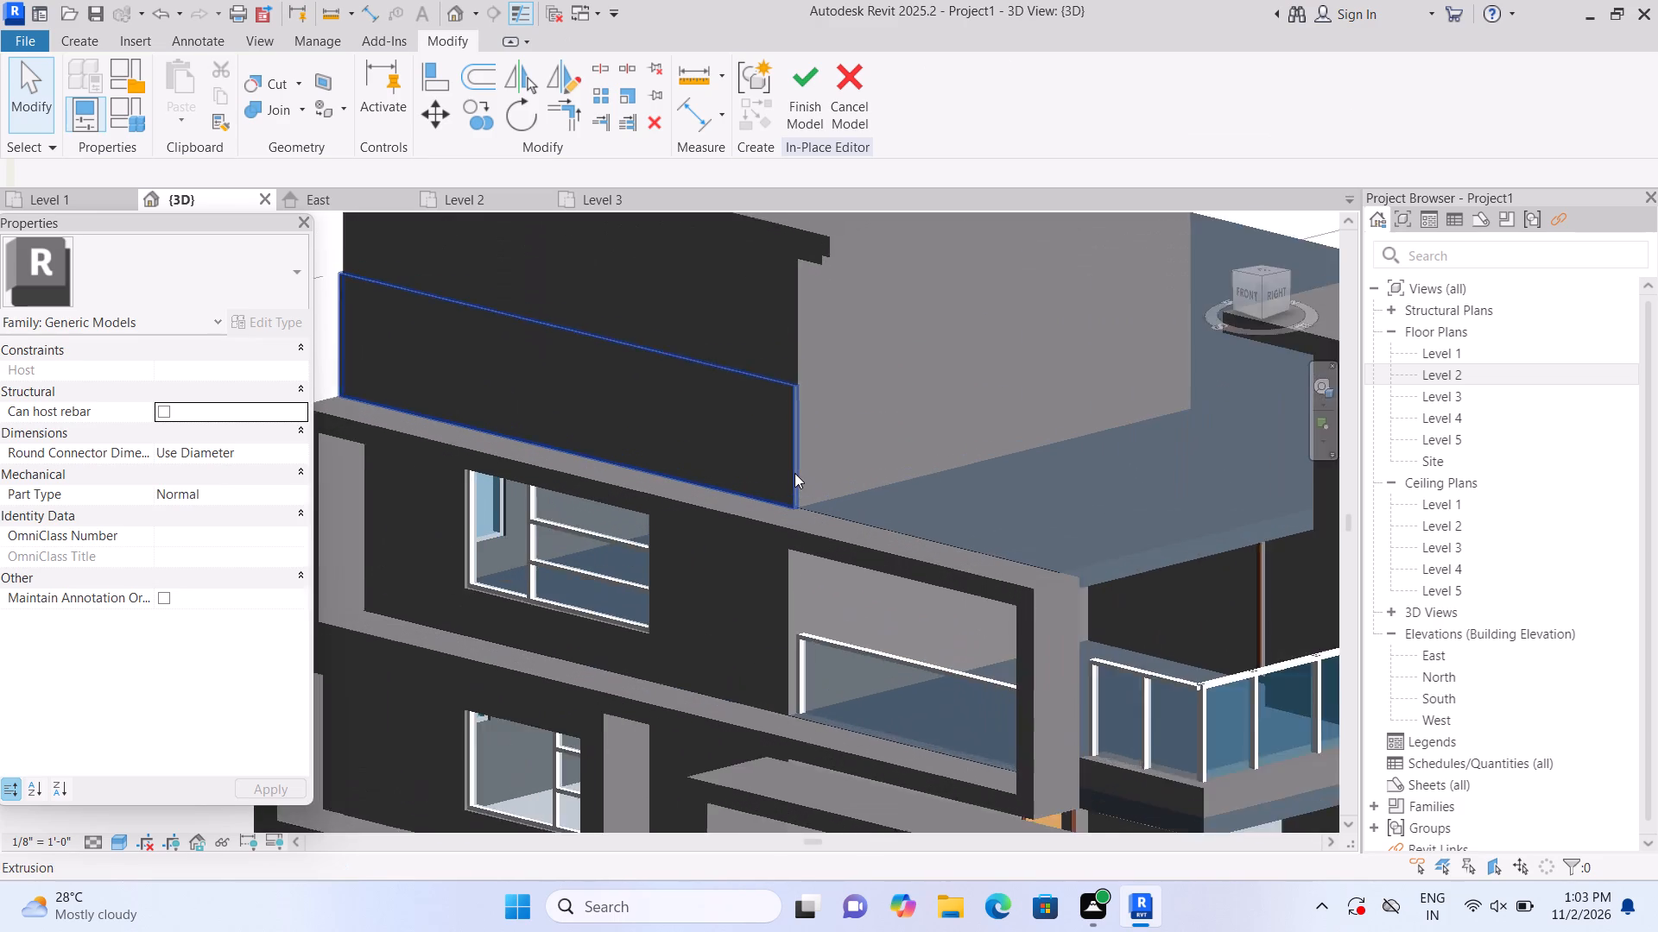
scroll(794, 473, "up", 2)
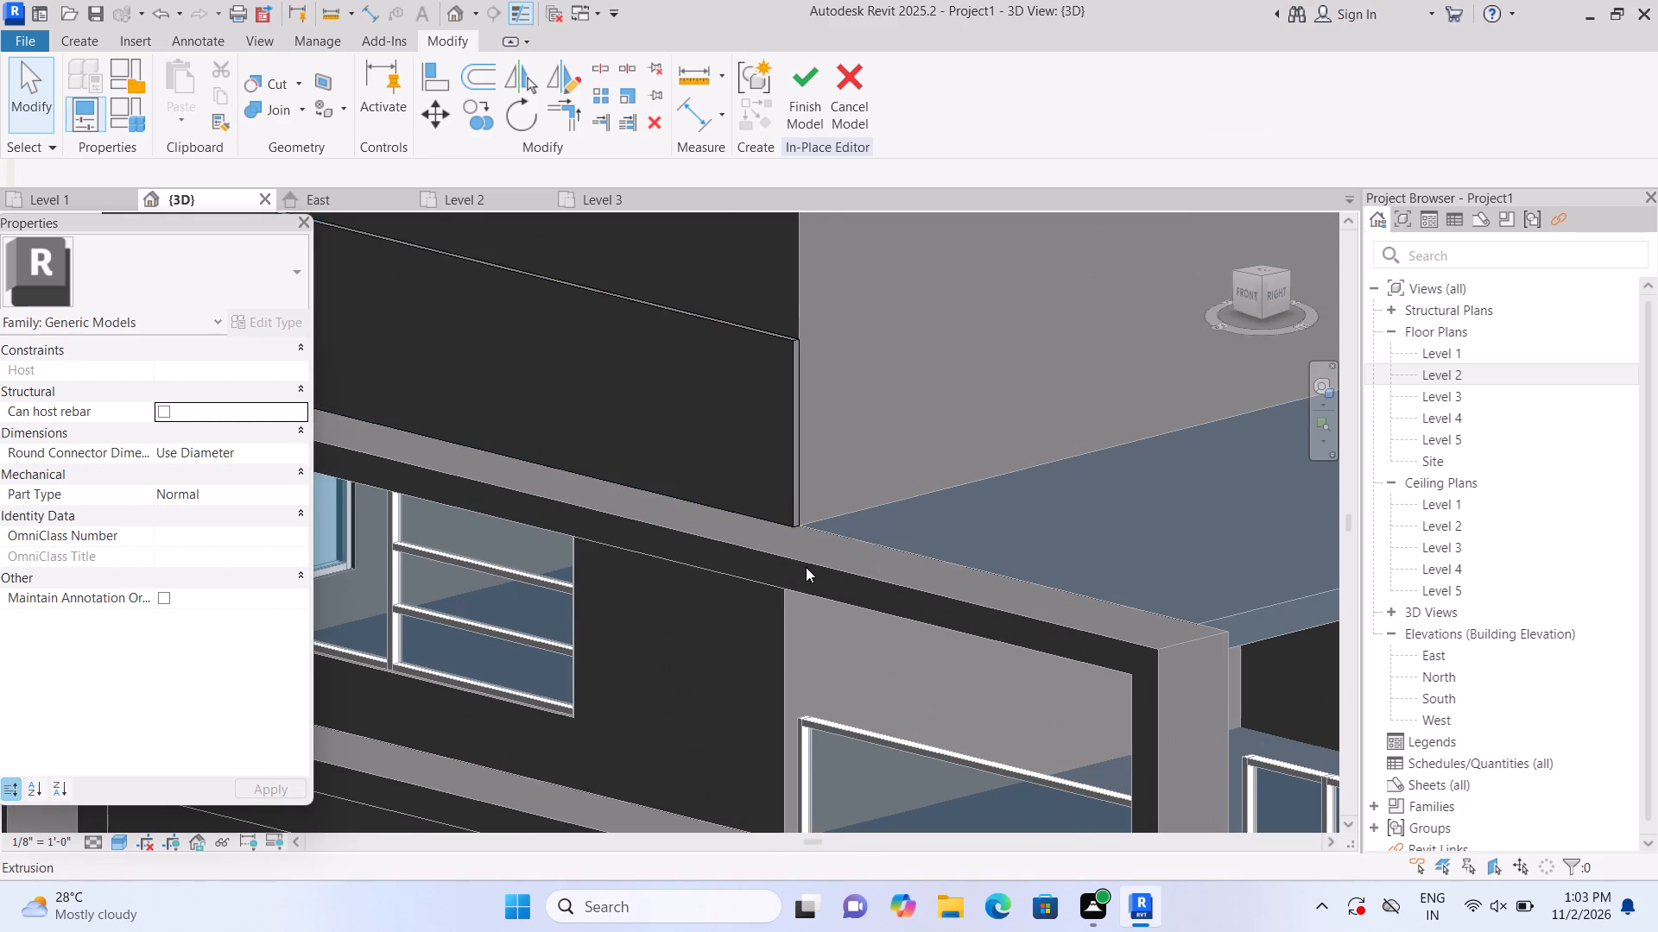
scroll(806, 567, "up", 2)
left_click(799, 451)
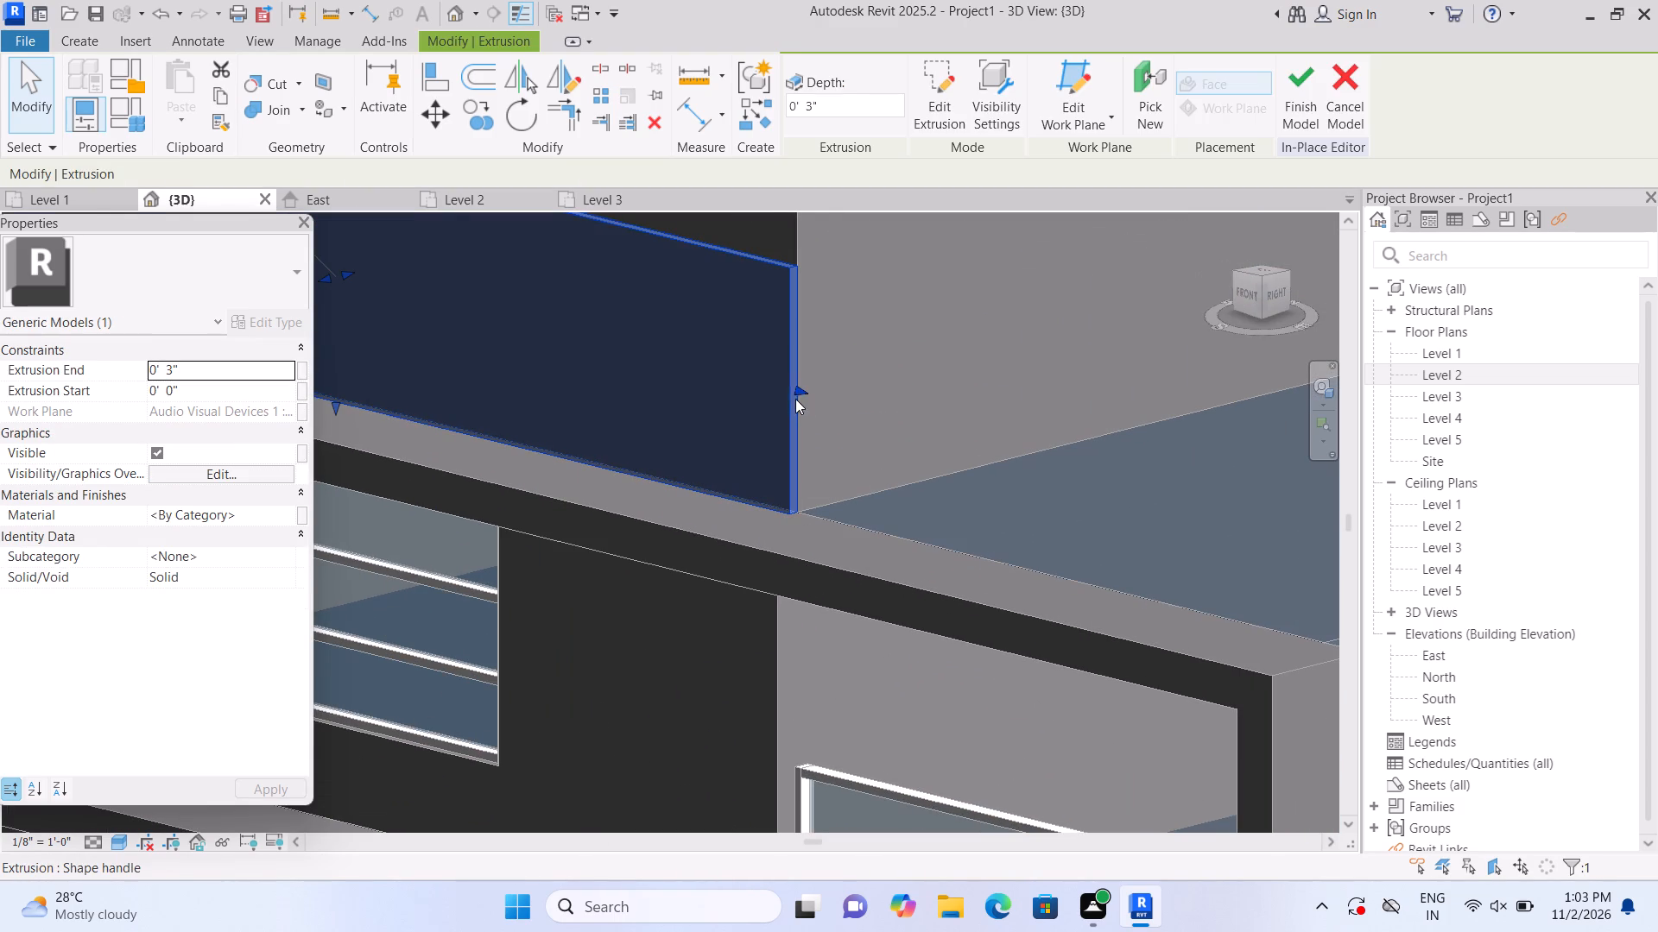
left_click(798, 388)
scroll(800, 401, "down", 7)
left_click(573, 799)
scroll(575, 795, "down", 3)
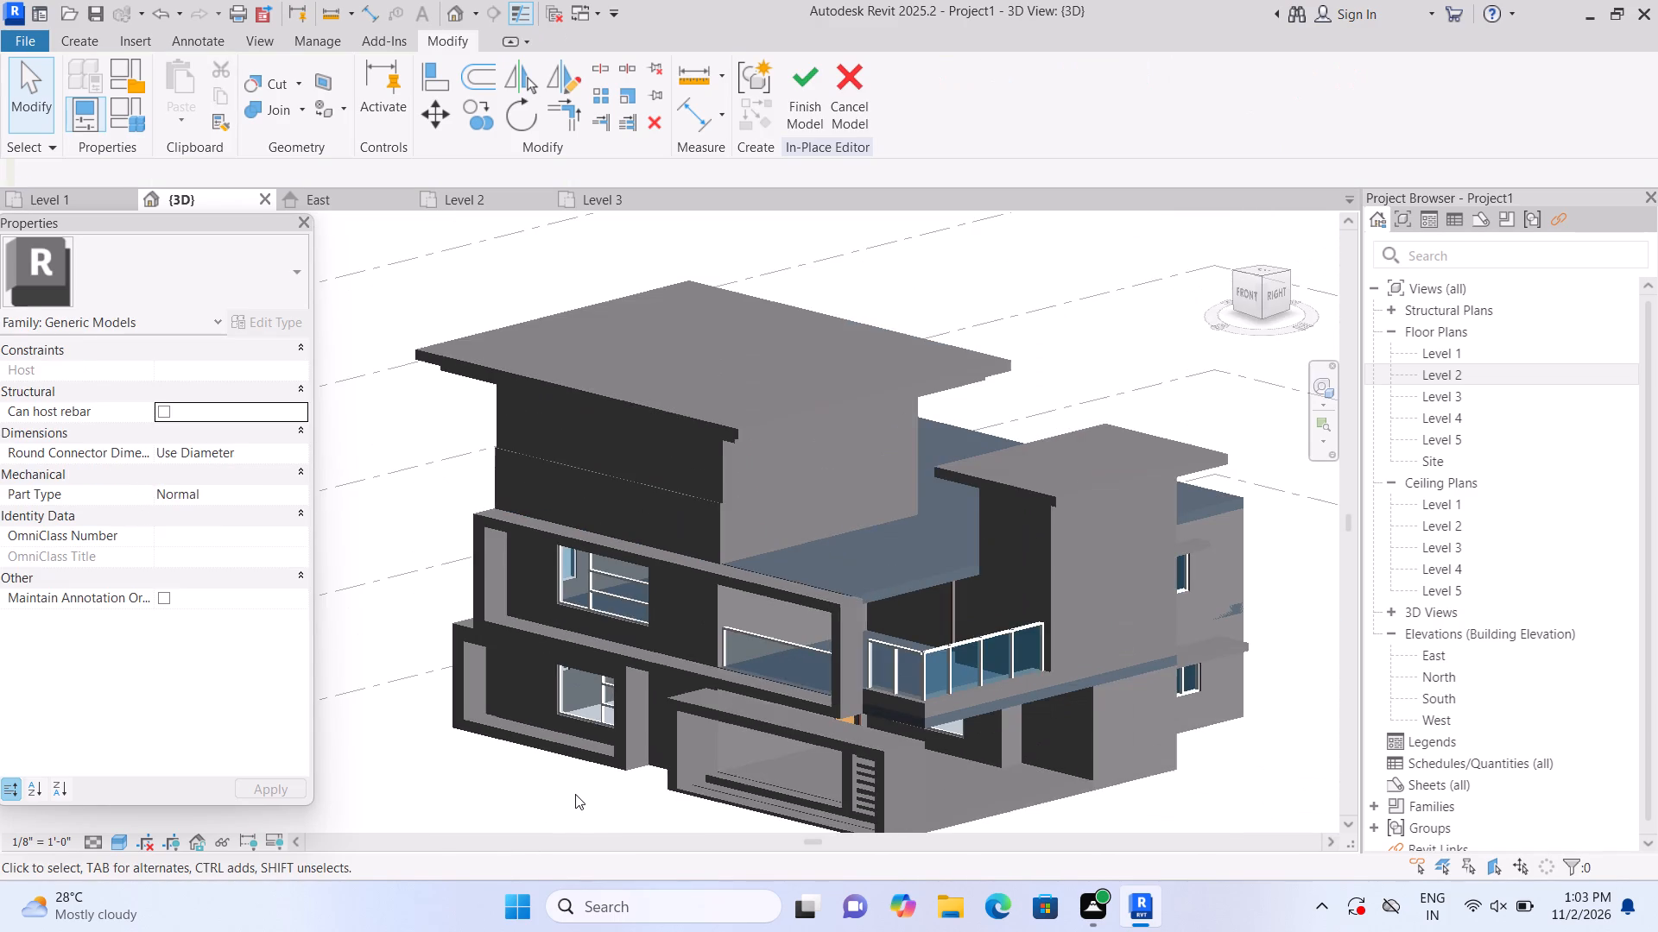
middle_click_drag(572, 789, 530, 636)
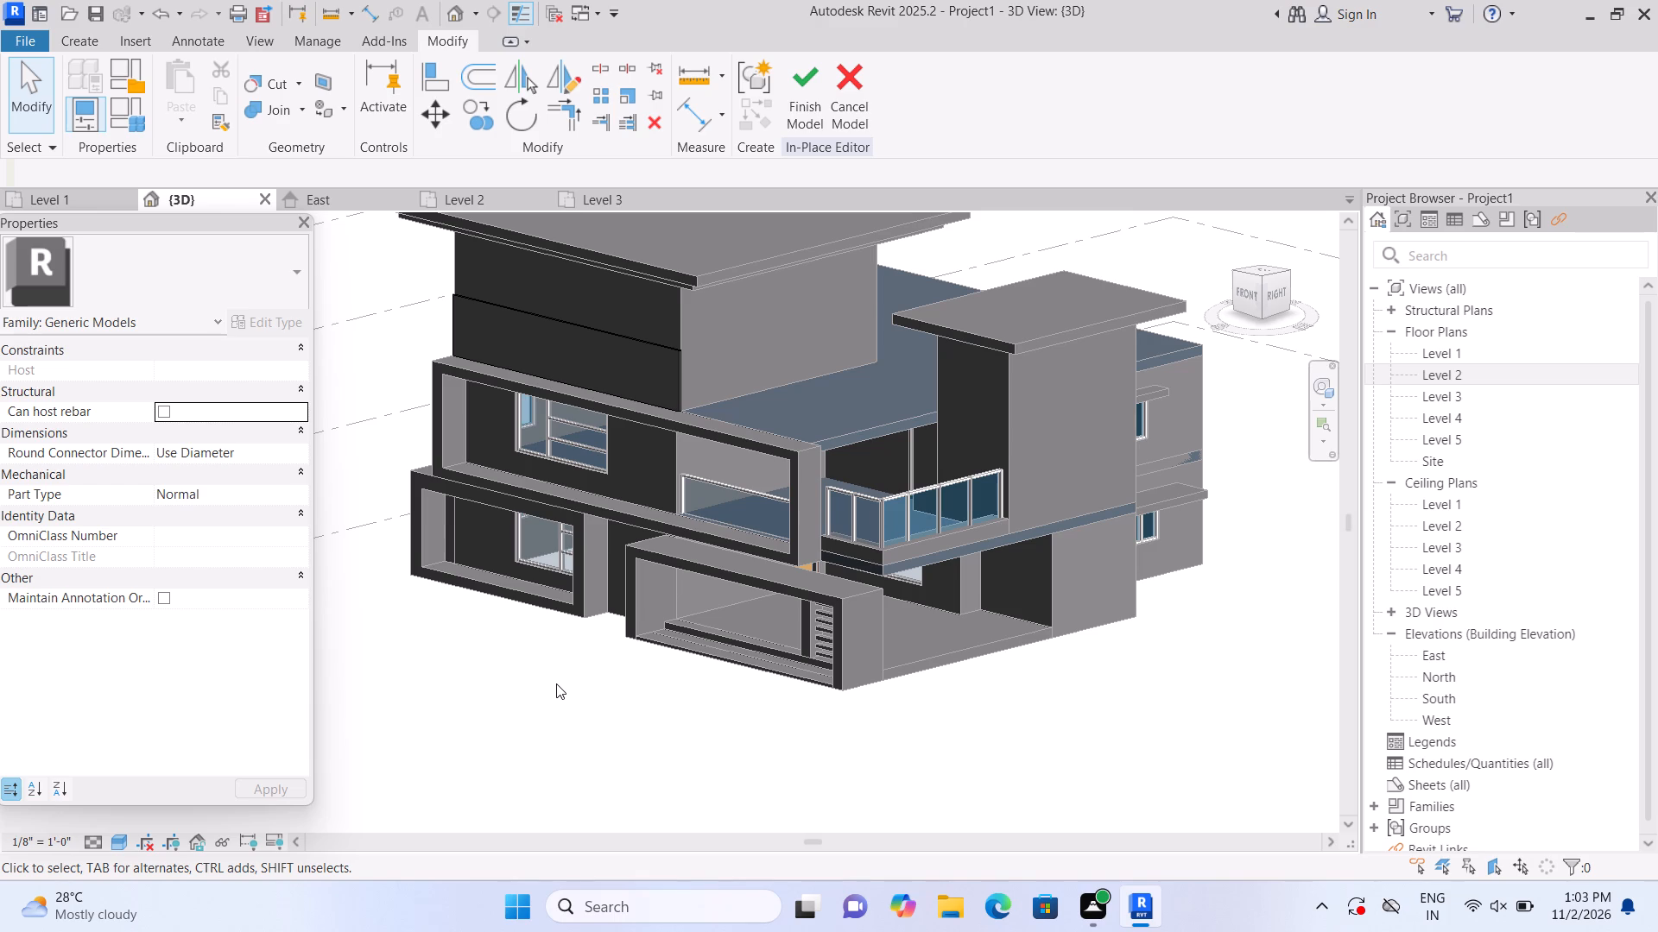
scroll(693, 671, "up", 3)
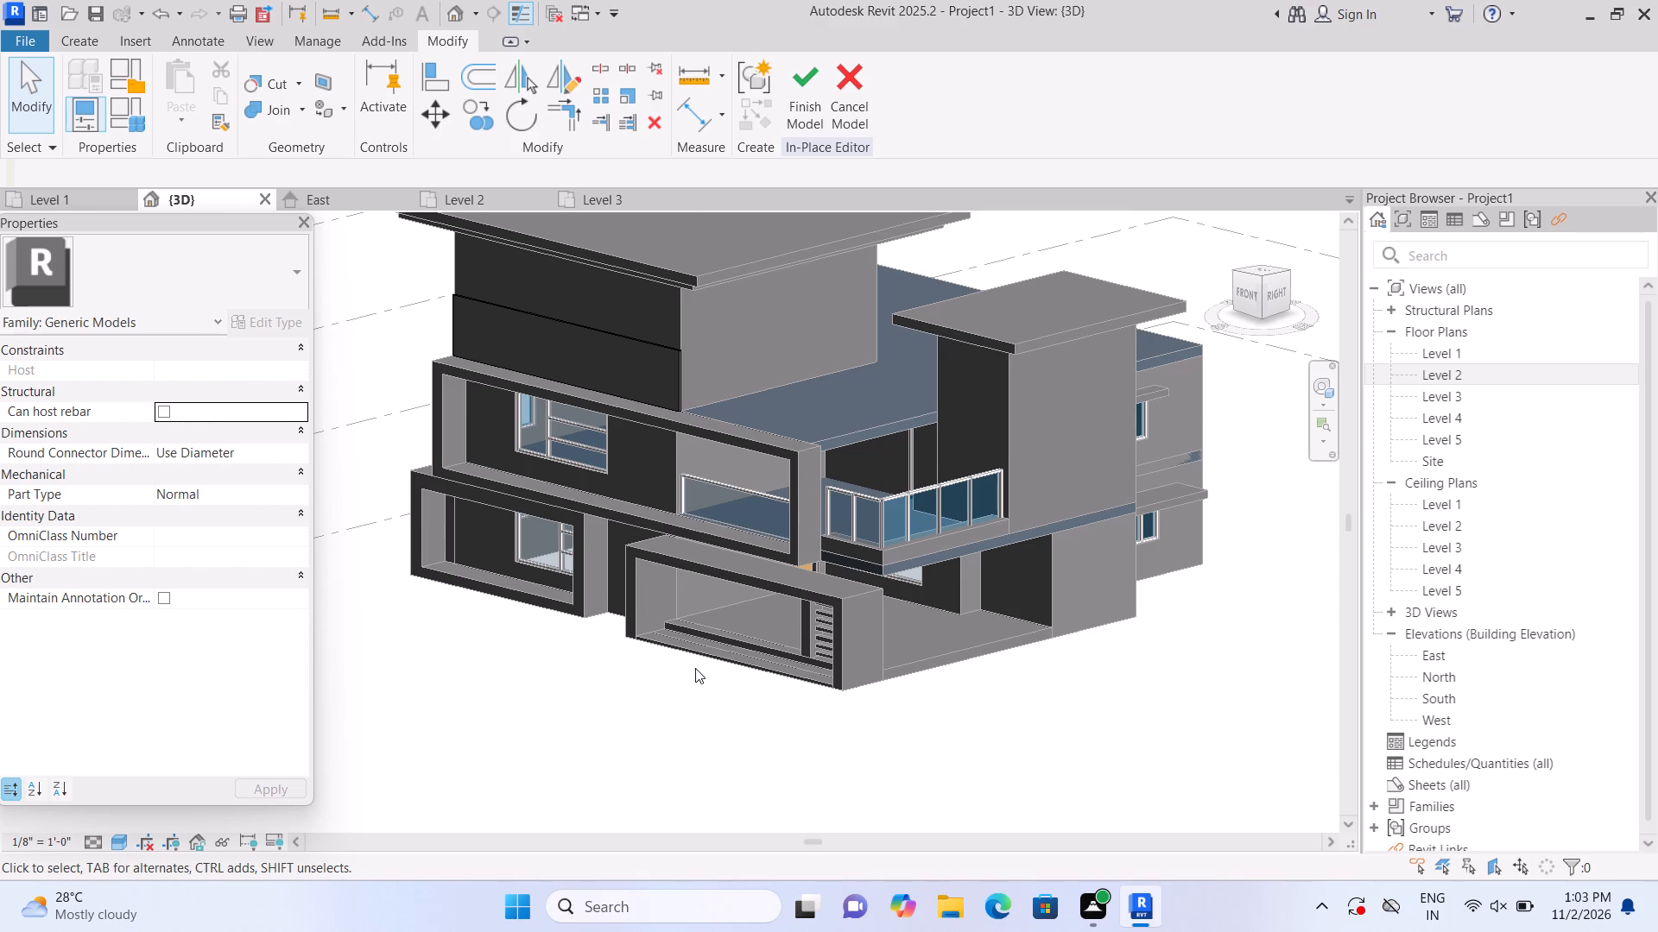
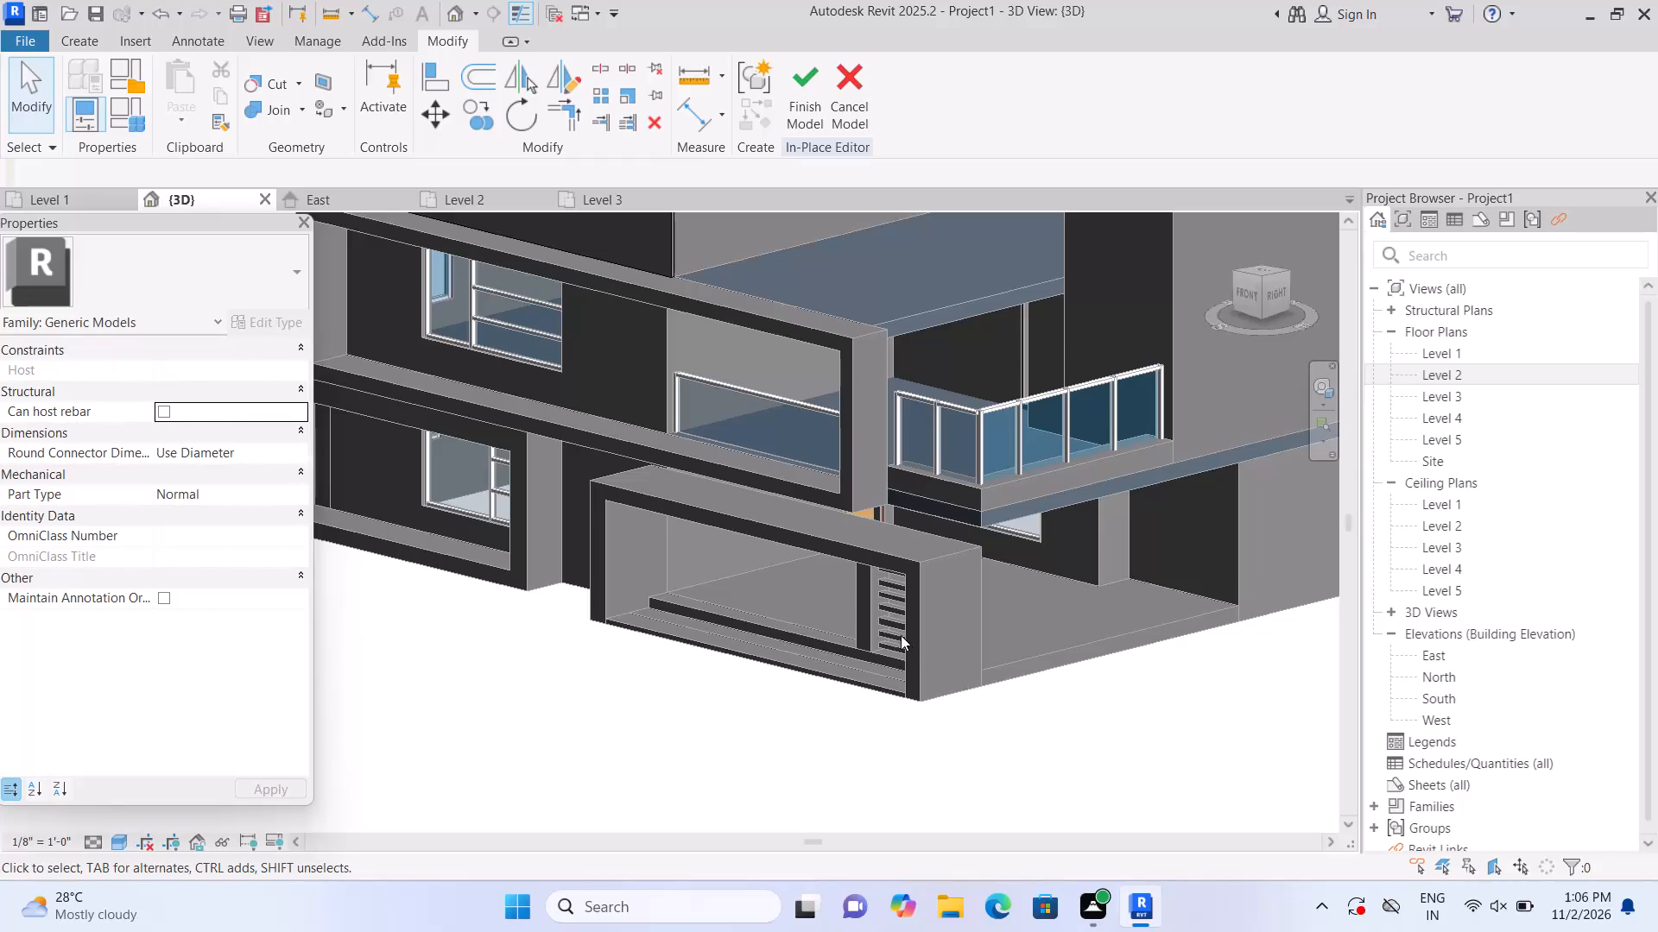
View the house straight from the front, closing in on the tall block beside the Level 2 balcony.
middle_click_drag(961, 523, 712, 726)
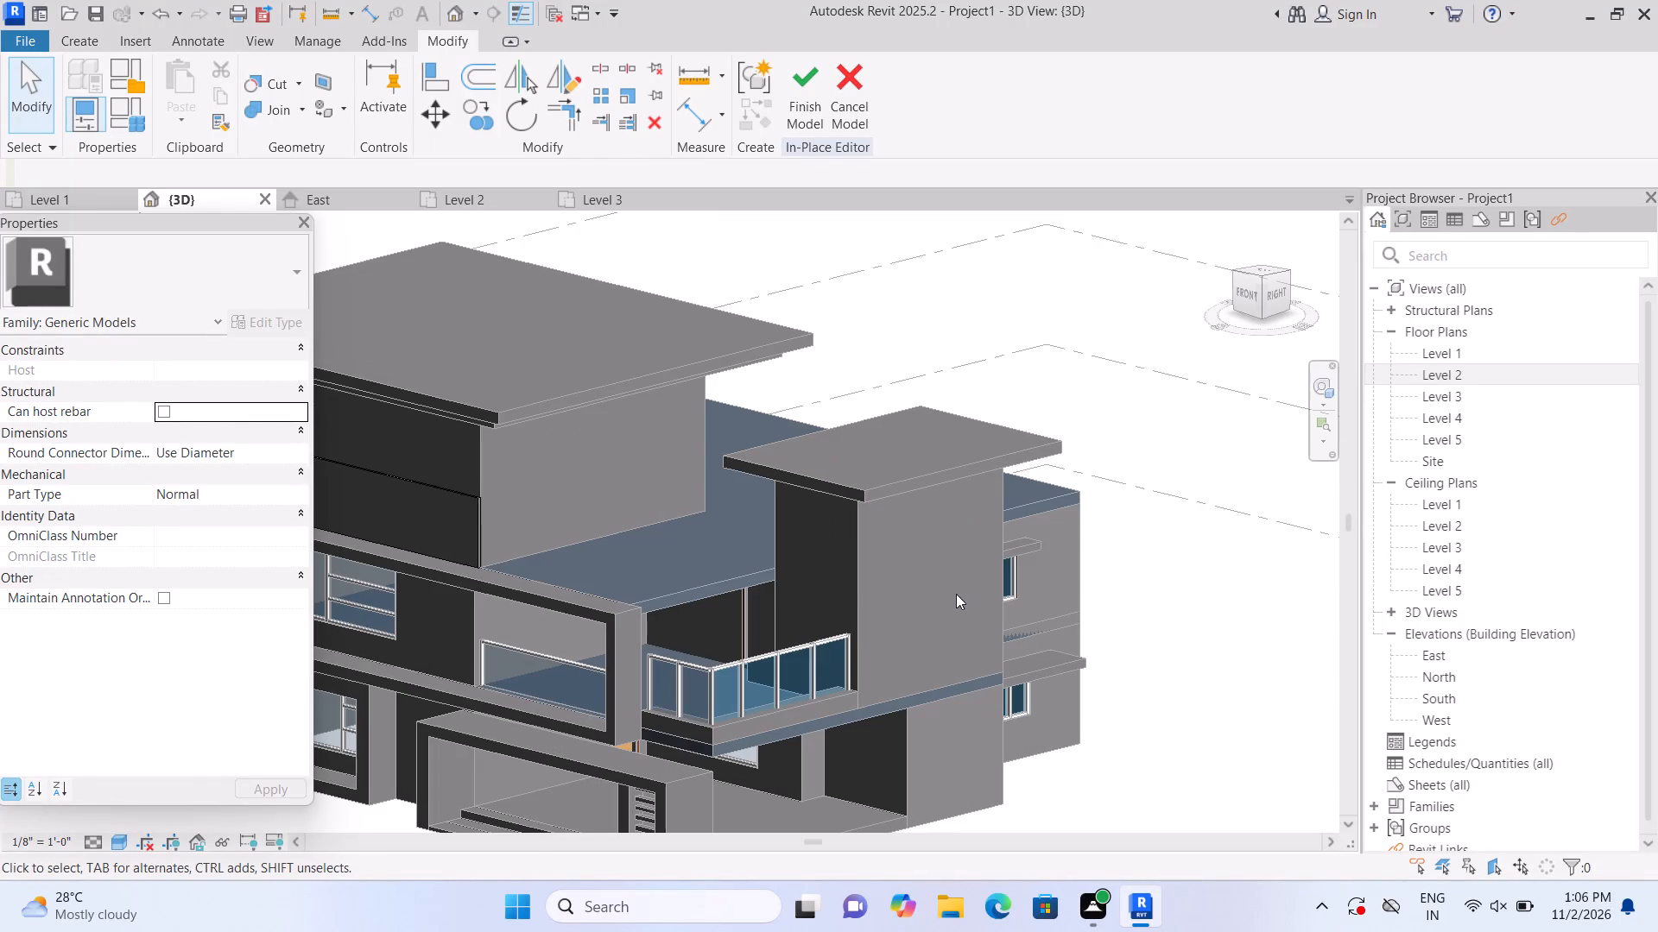
left_click(1246, 299)
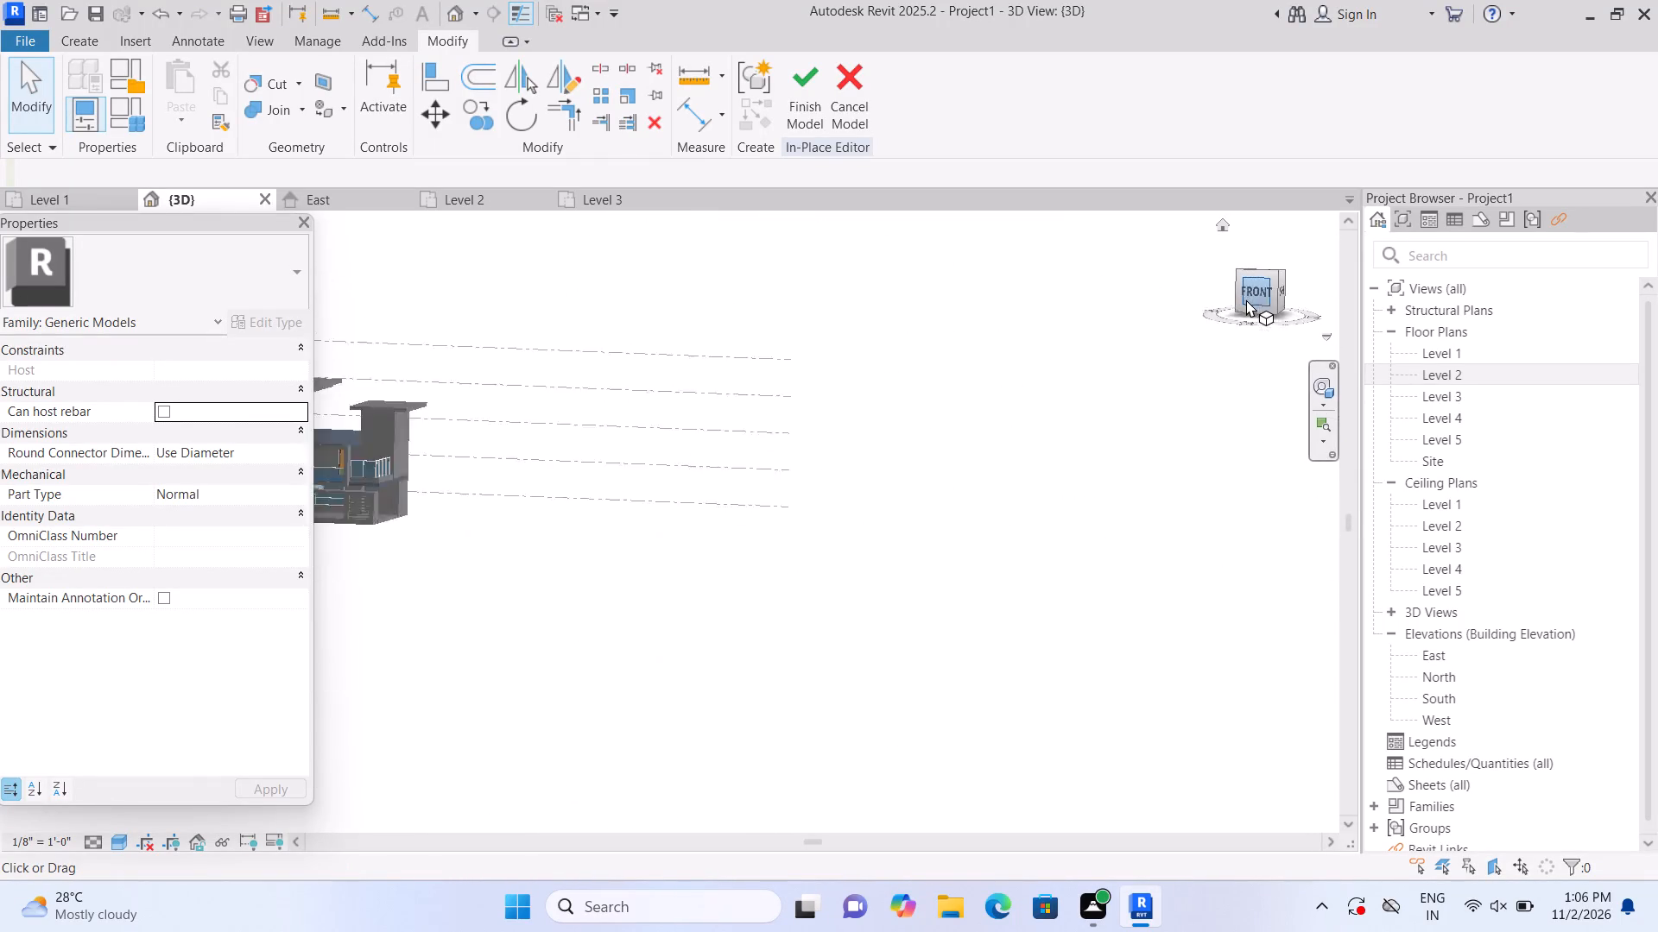
scroll(679, 534, "up", 9)
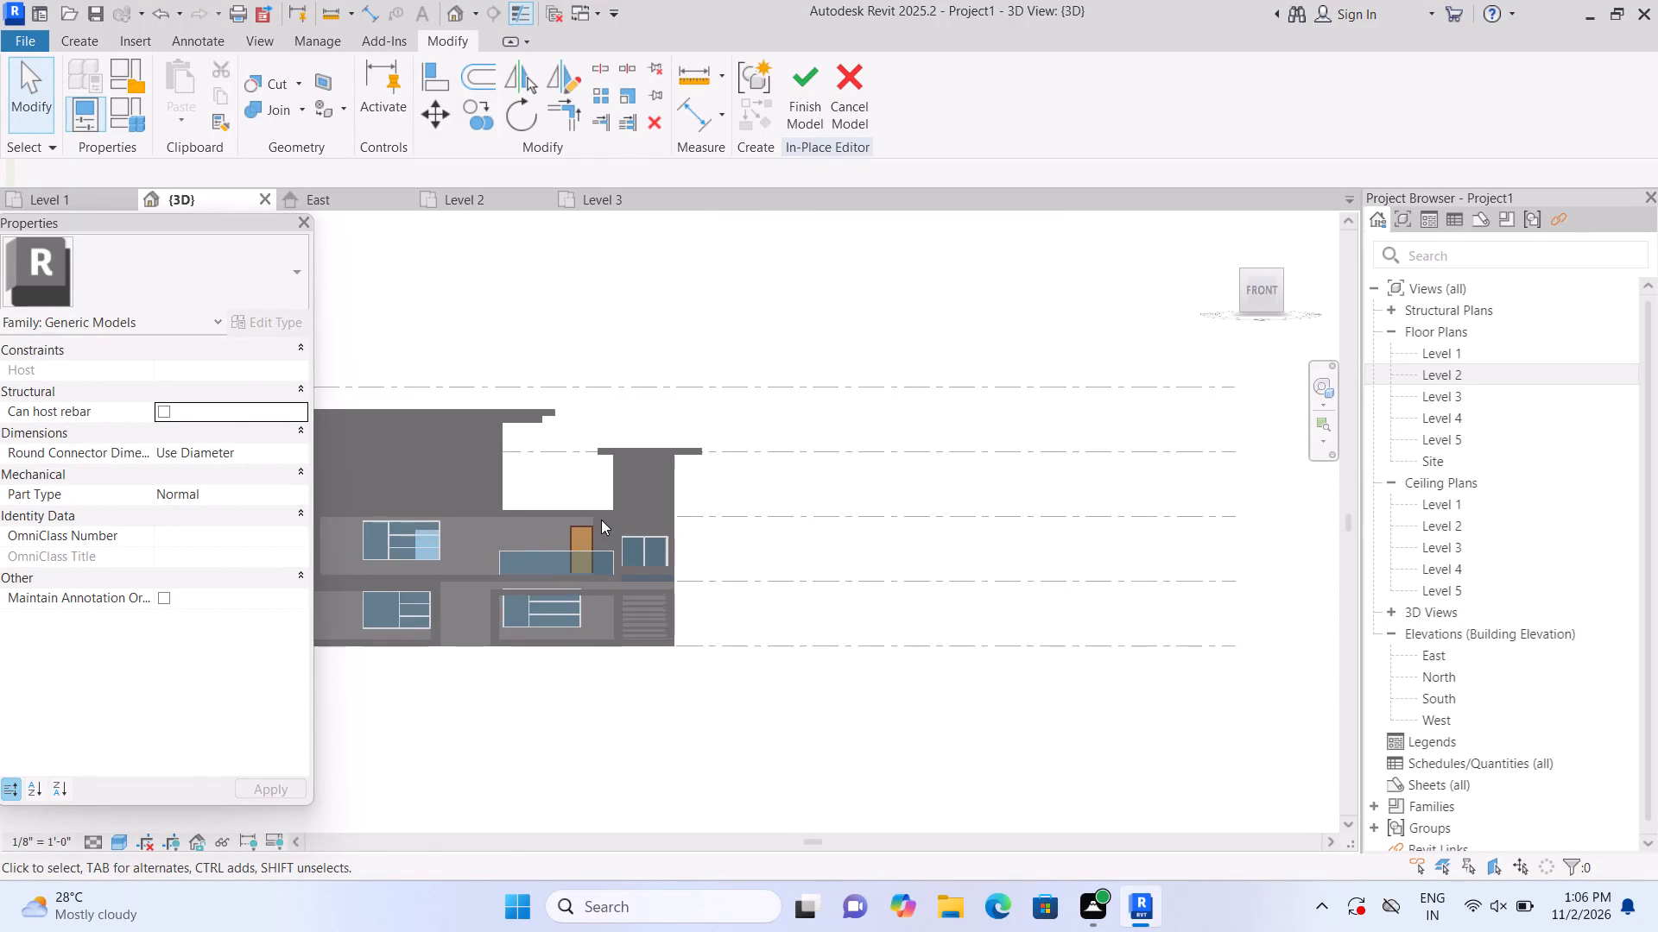
scroll(601, 520, "up", 5)
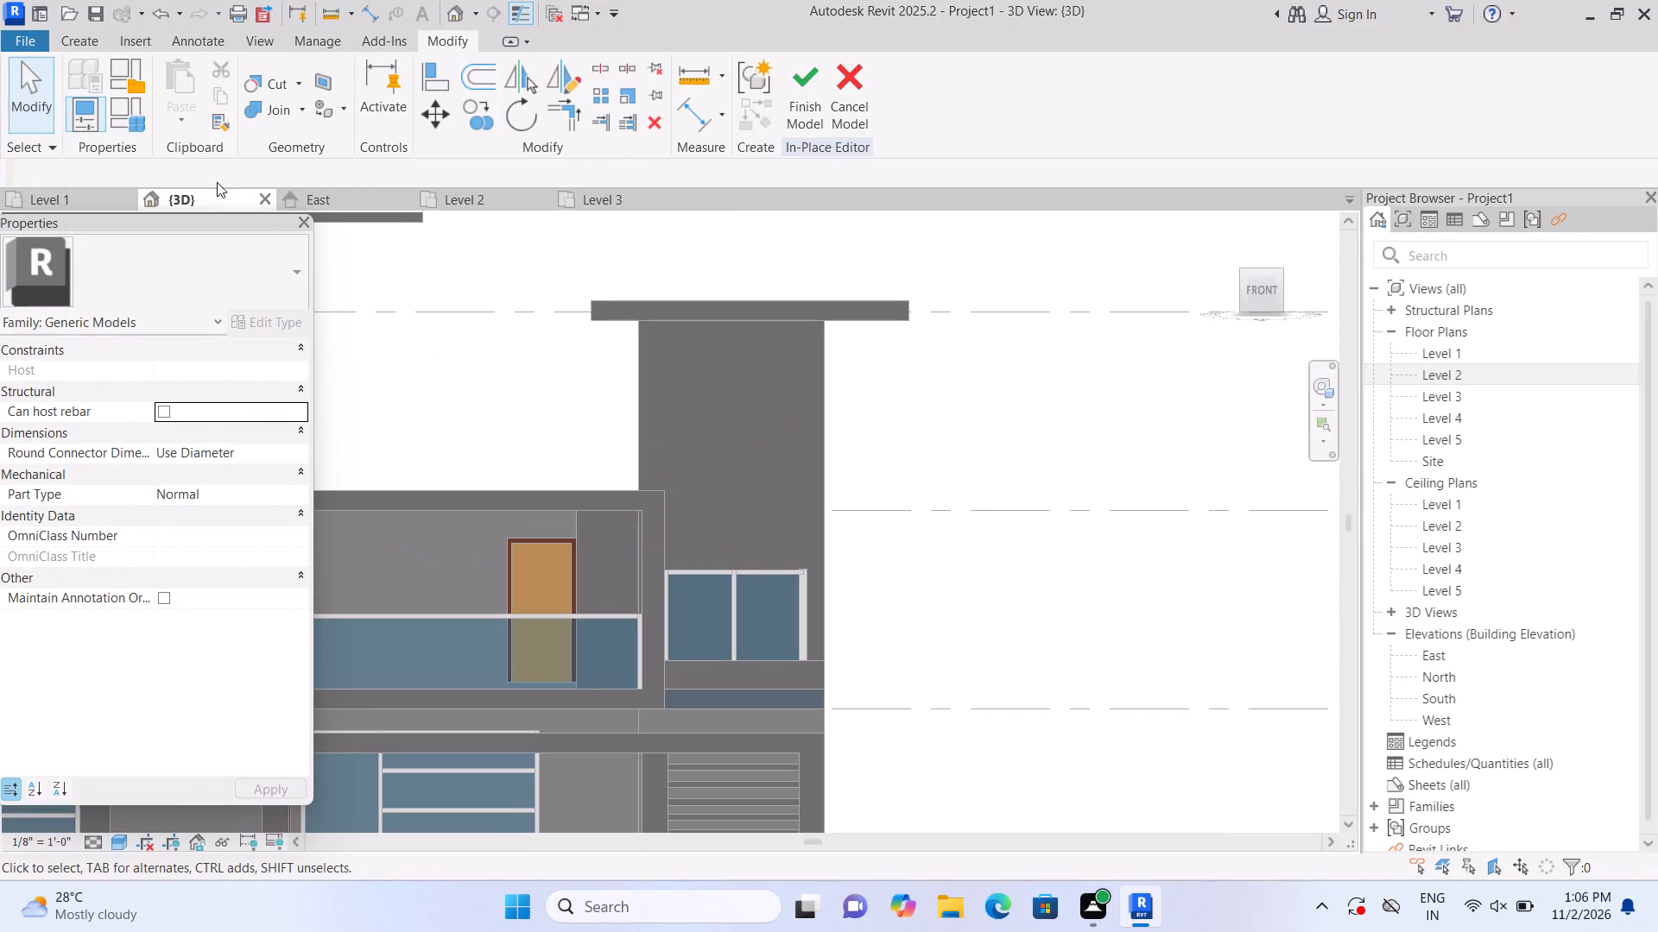
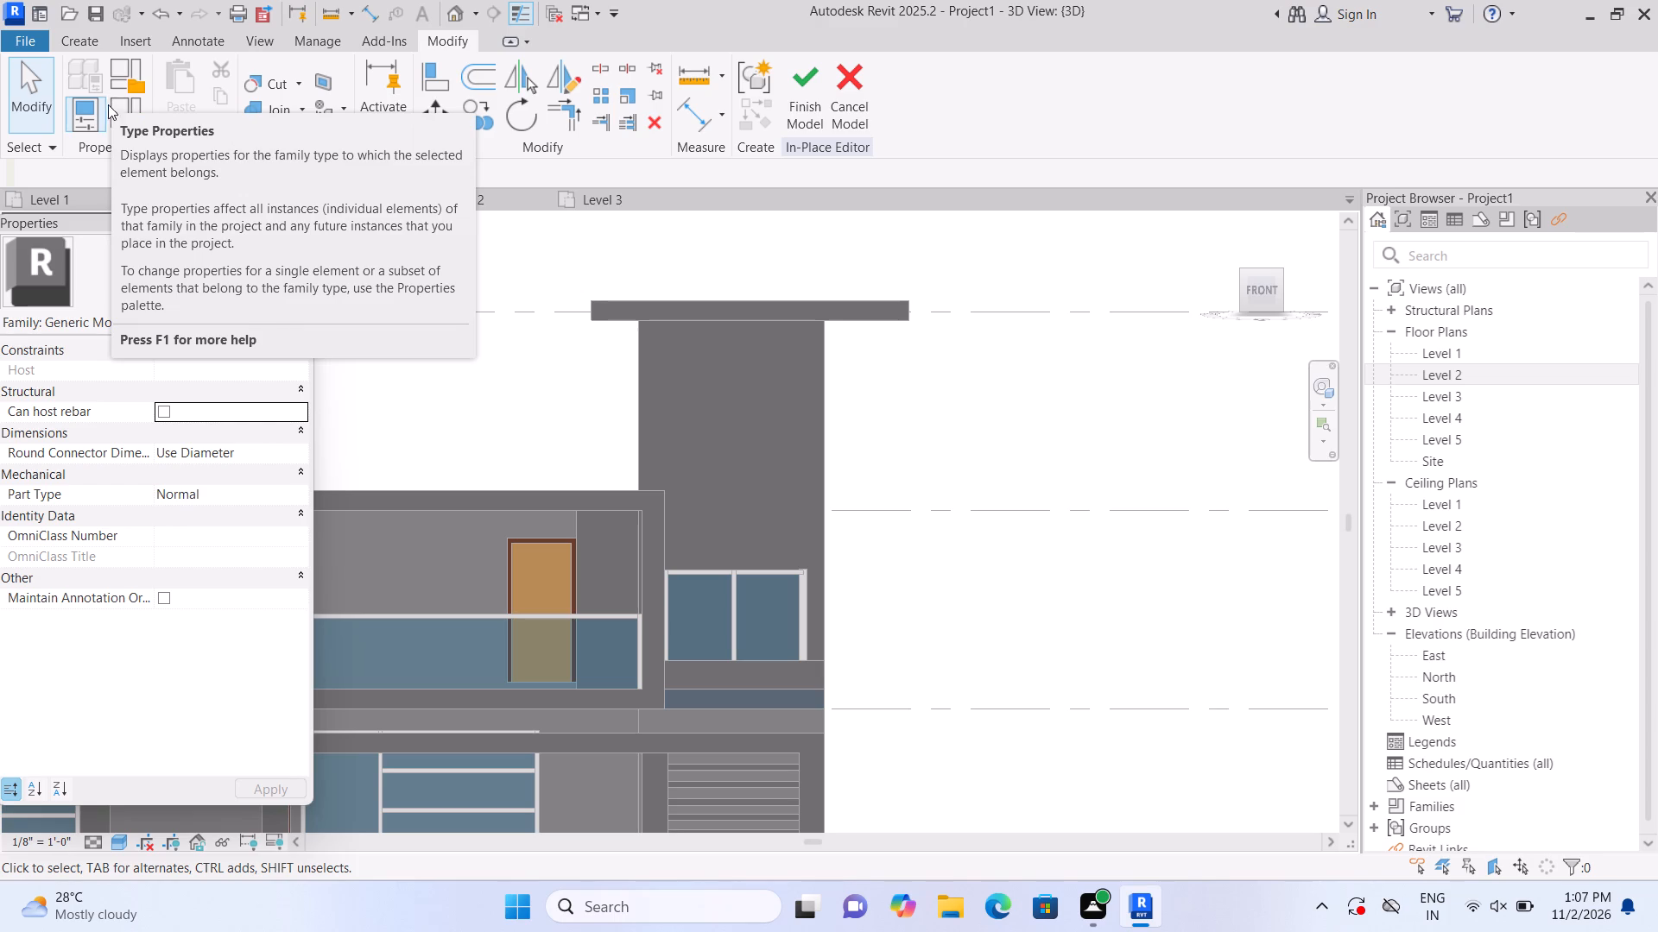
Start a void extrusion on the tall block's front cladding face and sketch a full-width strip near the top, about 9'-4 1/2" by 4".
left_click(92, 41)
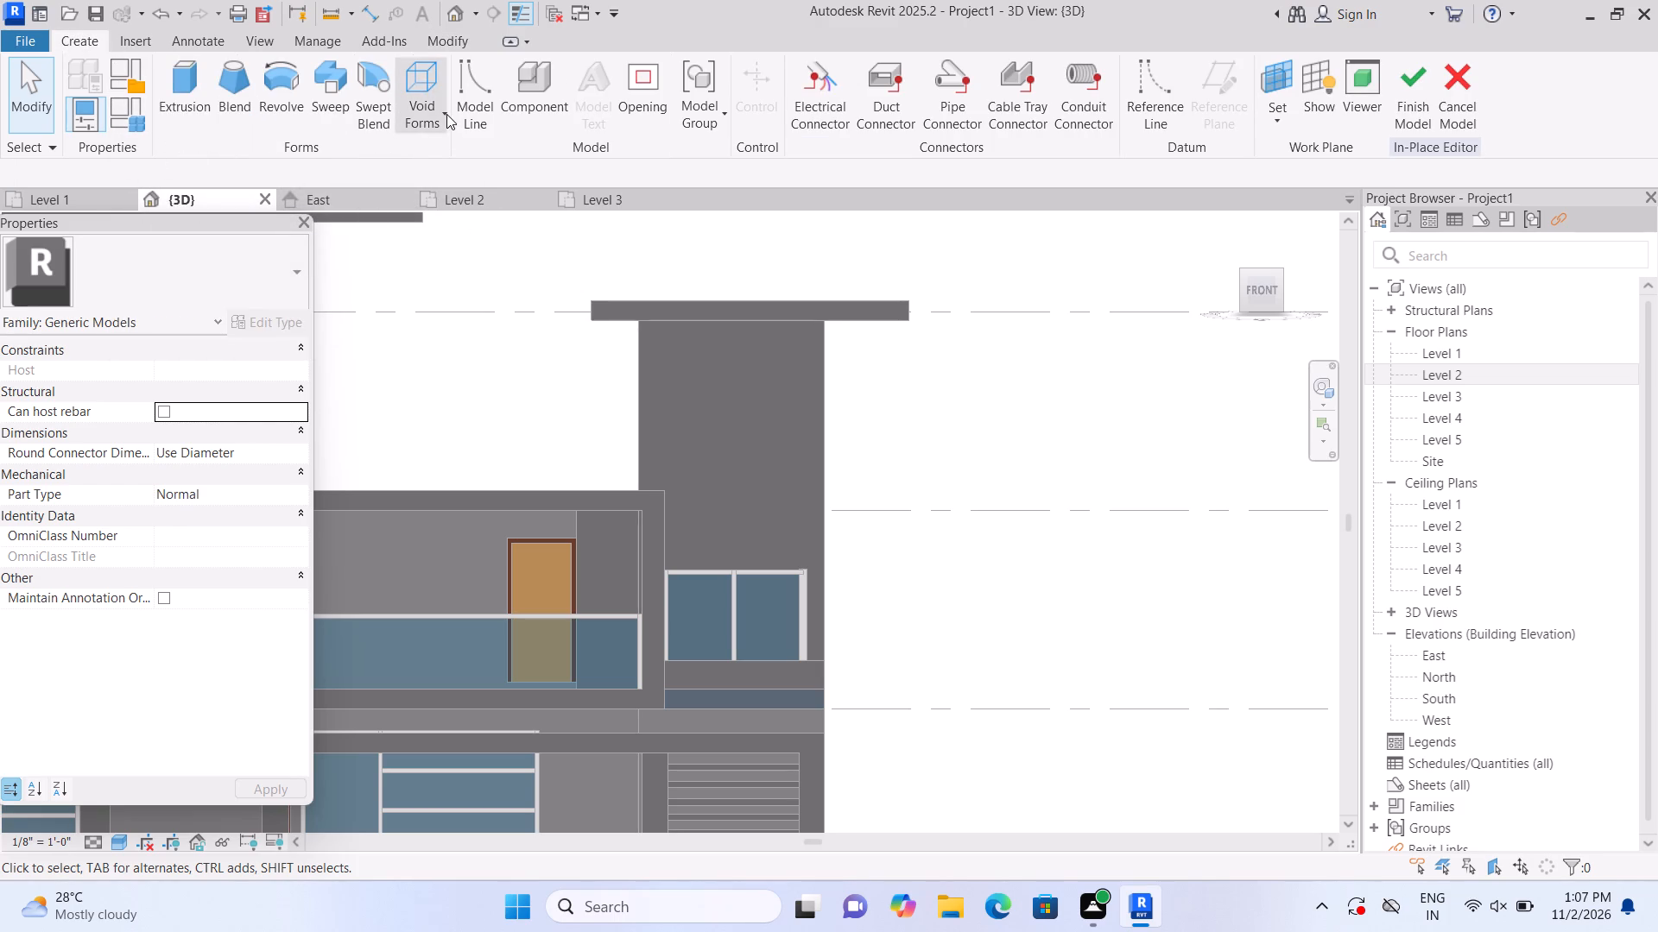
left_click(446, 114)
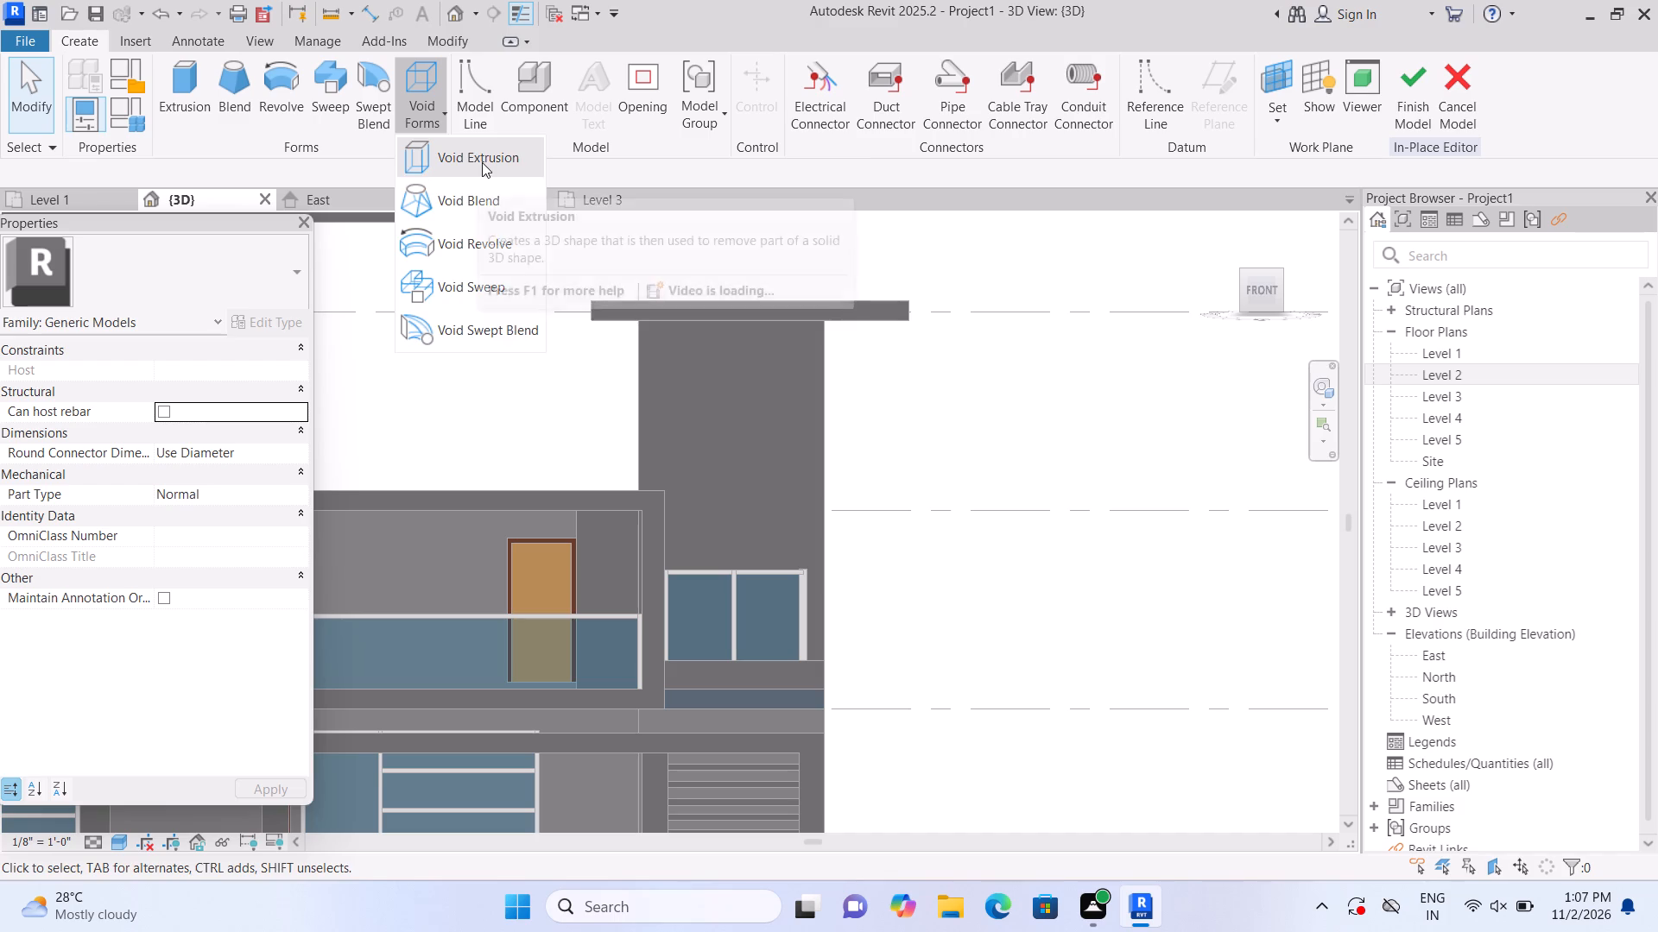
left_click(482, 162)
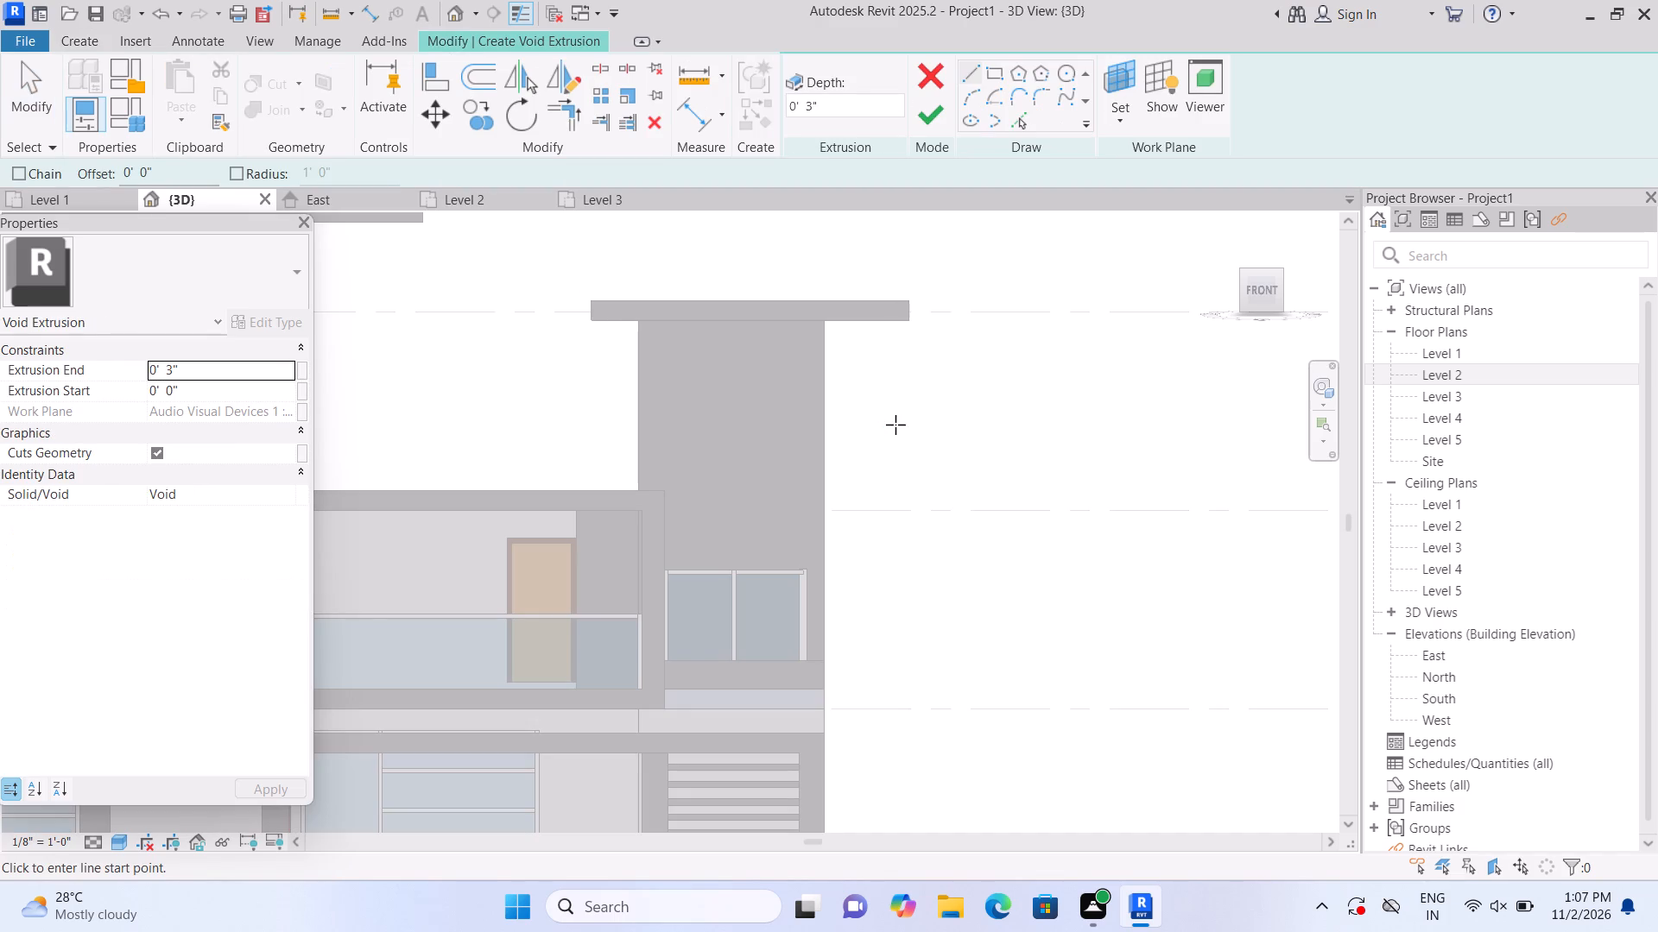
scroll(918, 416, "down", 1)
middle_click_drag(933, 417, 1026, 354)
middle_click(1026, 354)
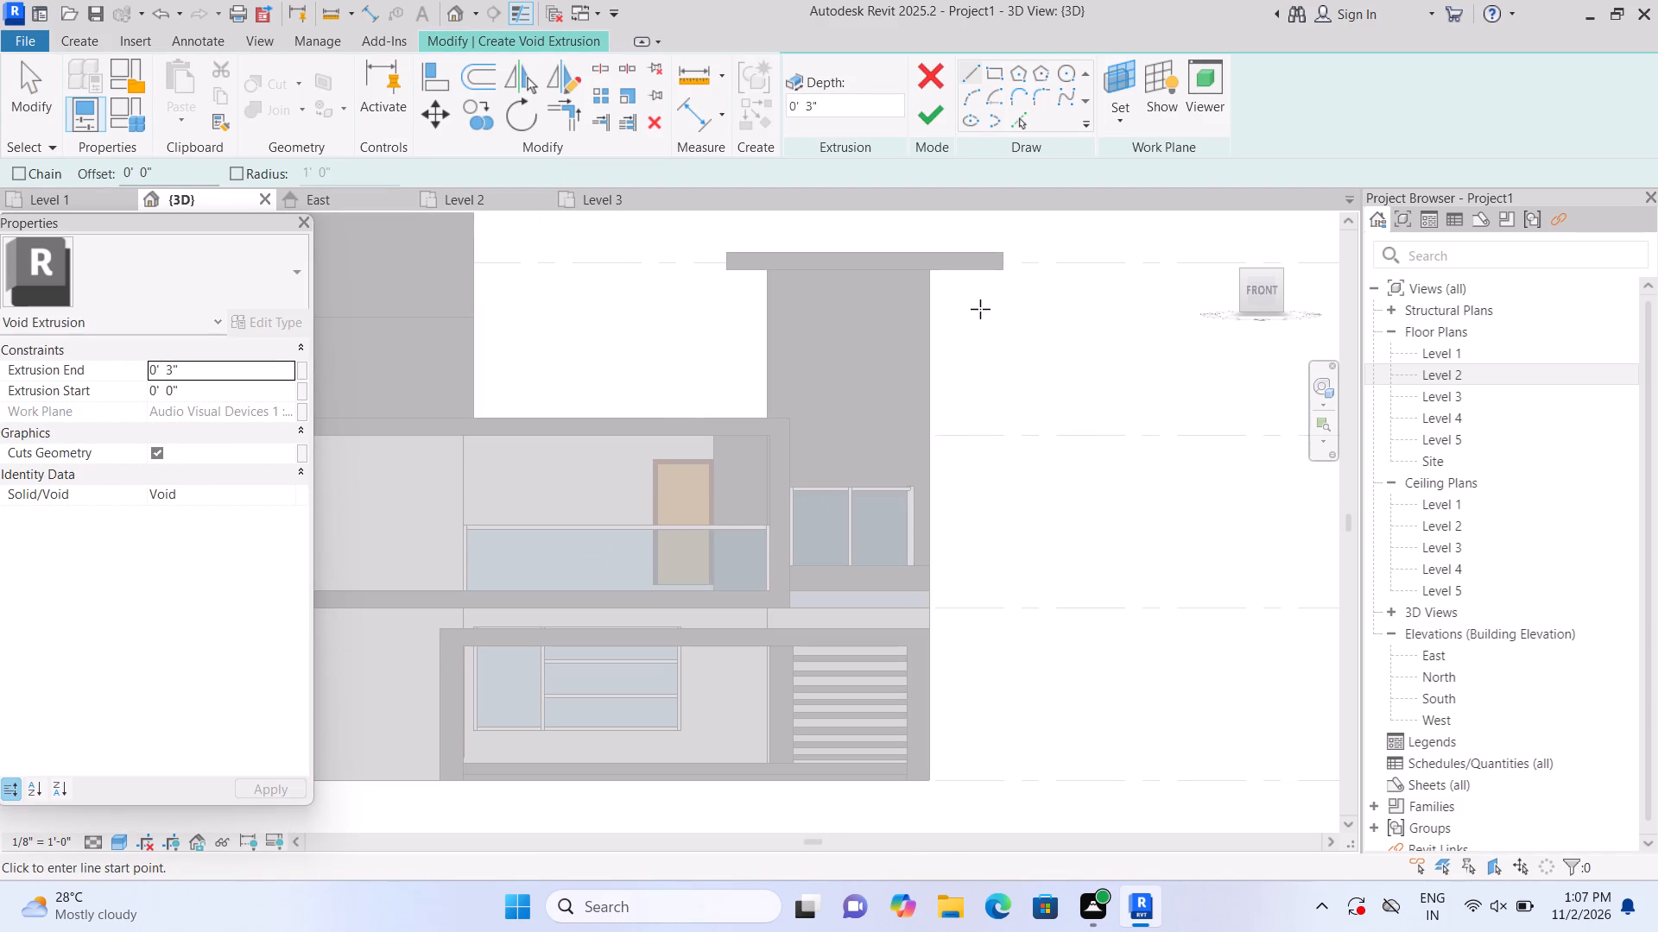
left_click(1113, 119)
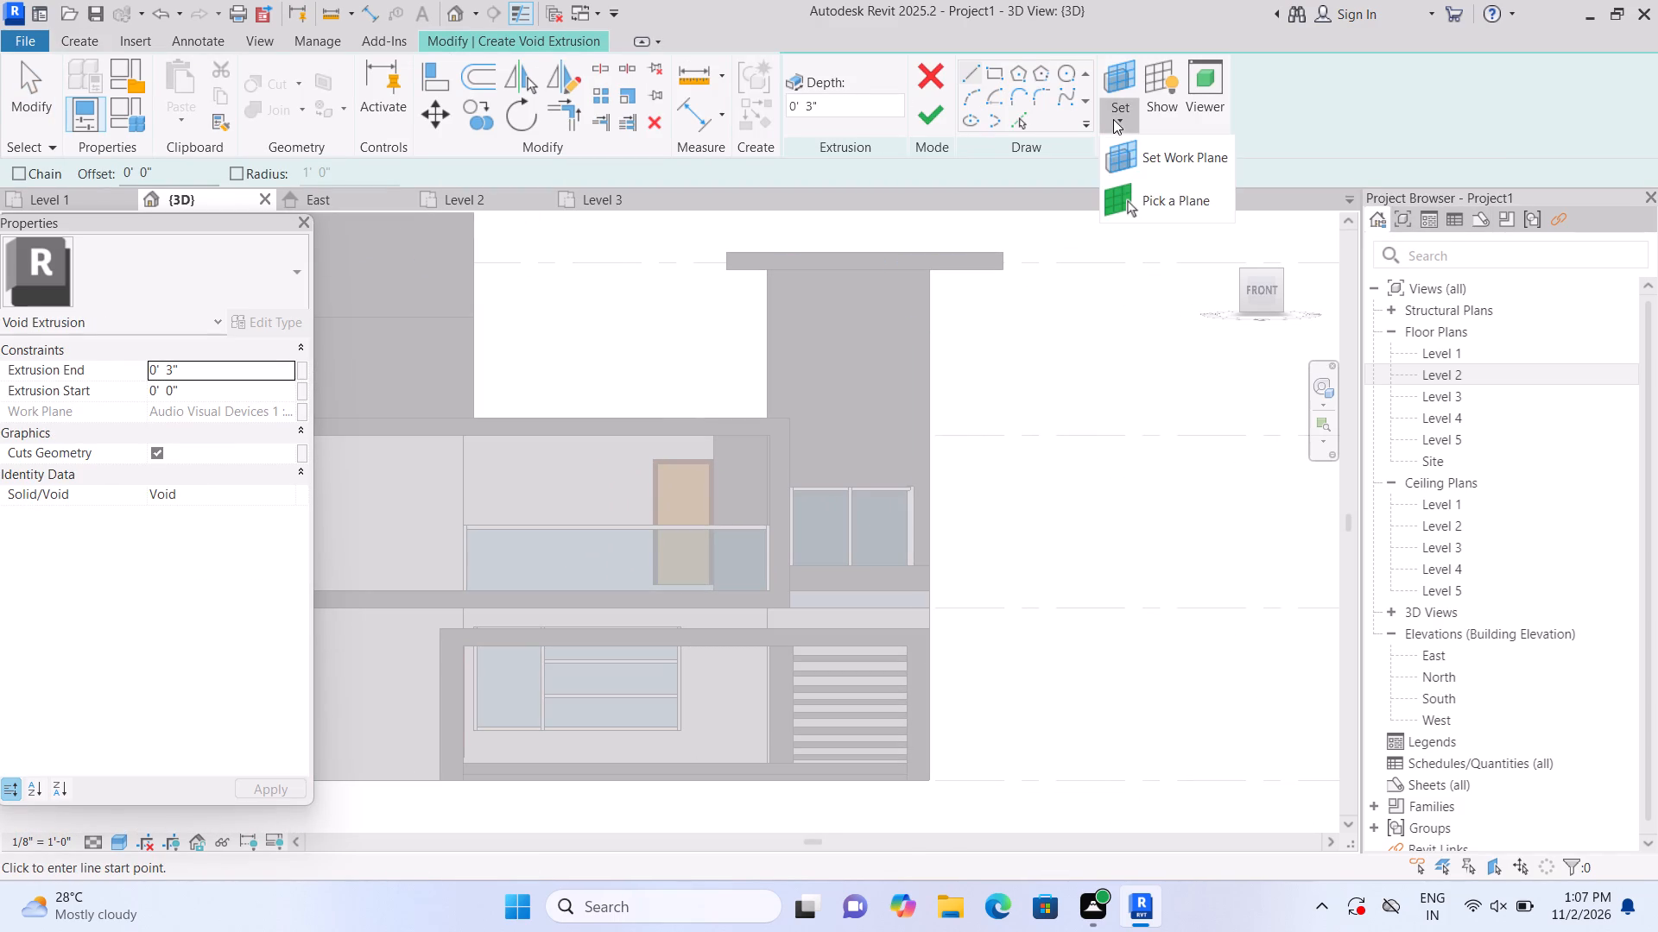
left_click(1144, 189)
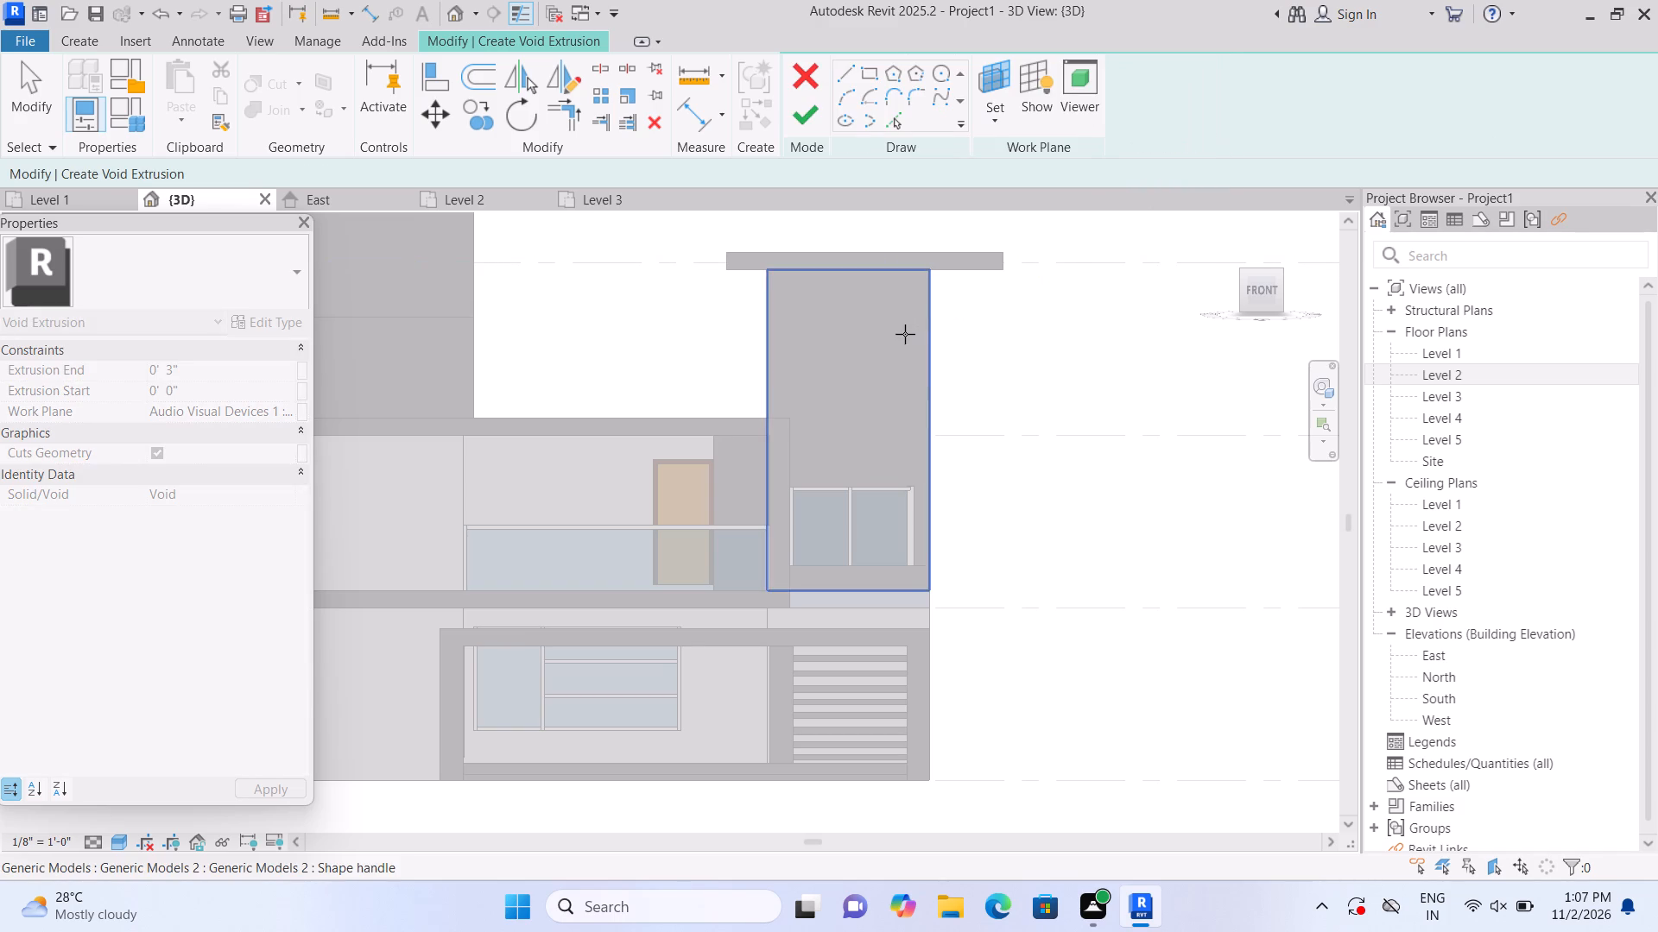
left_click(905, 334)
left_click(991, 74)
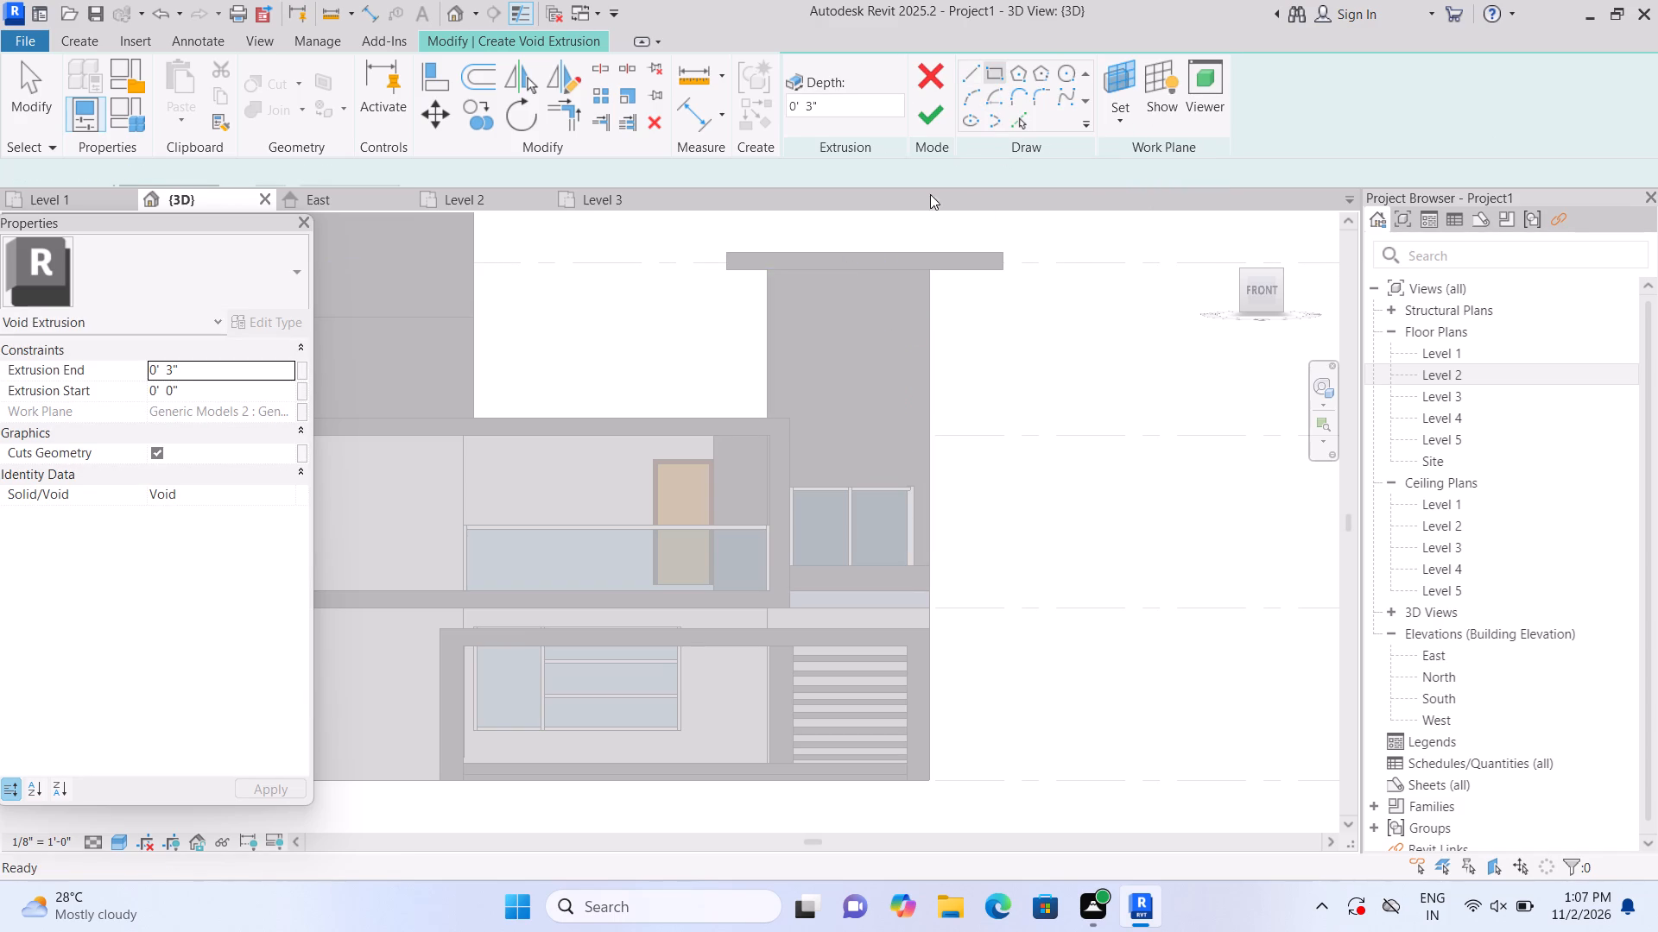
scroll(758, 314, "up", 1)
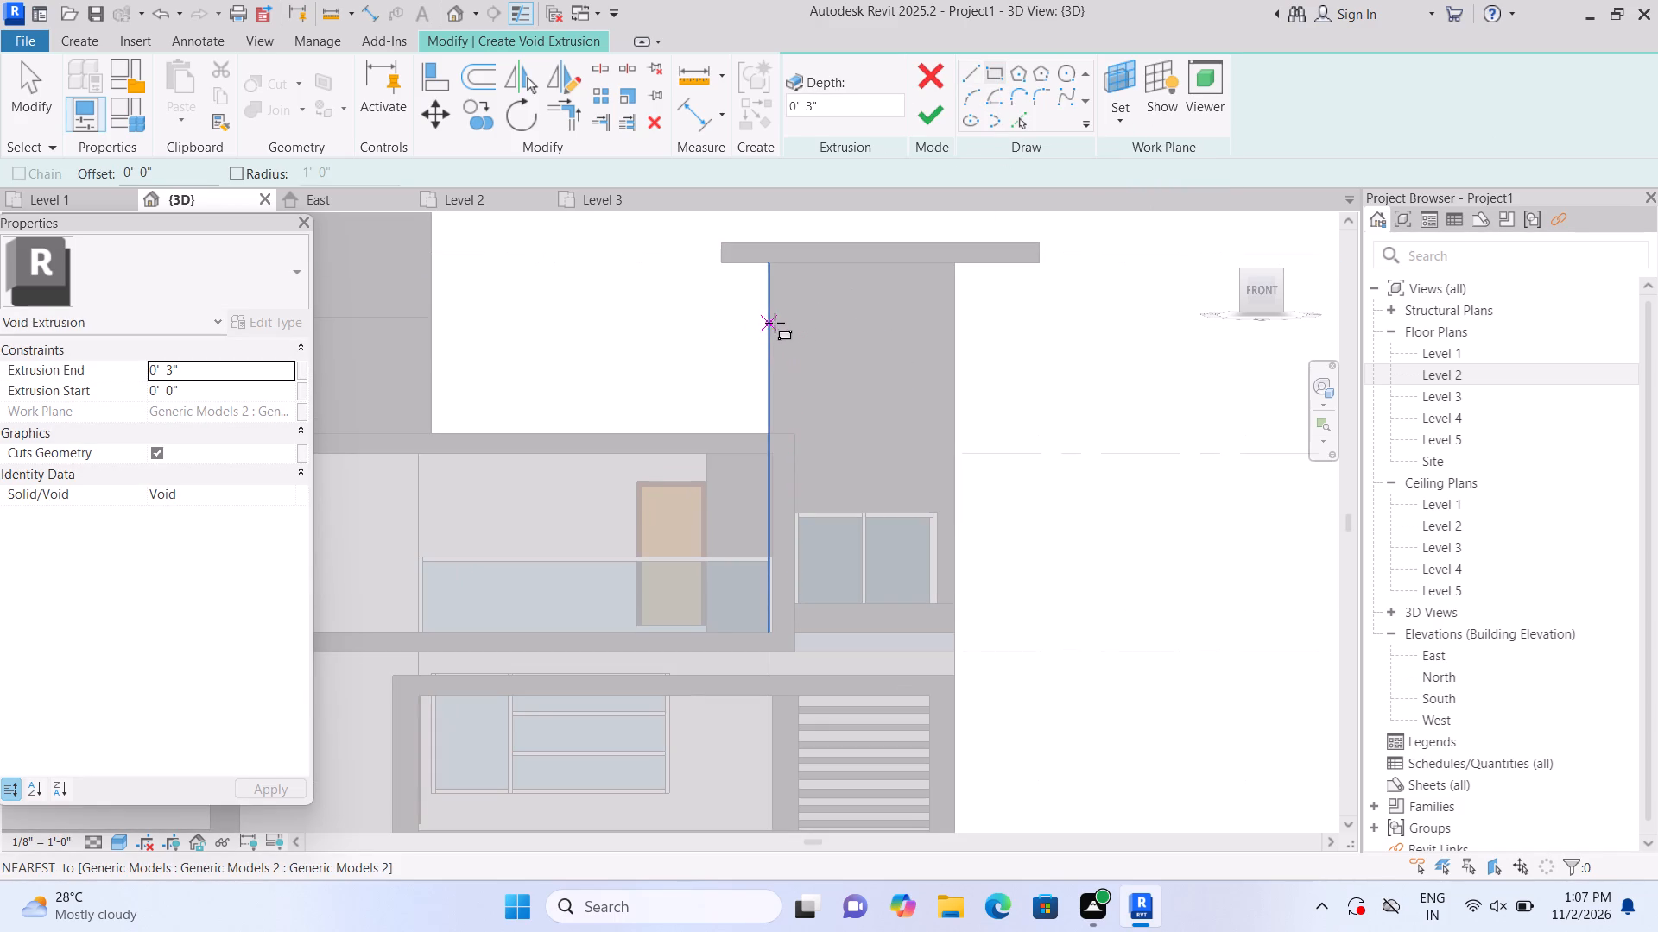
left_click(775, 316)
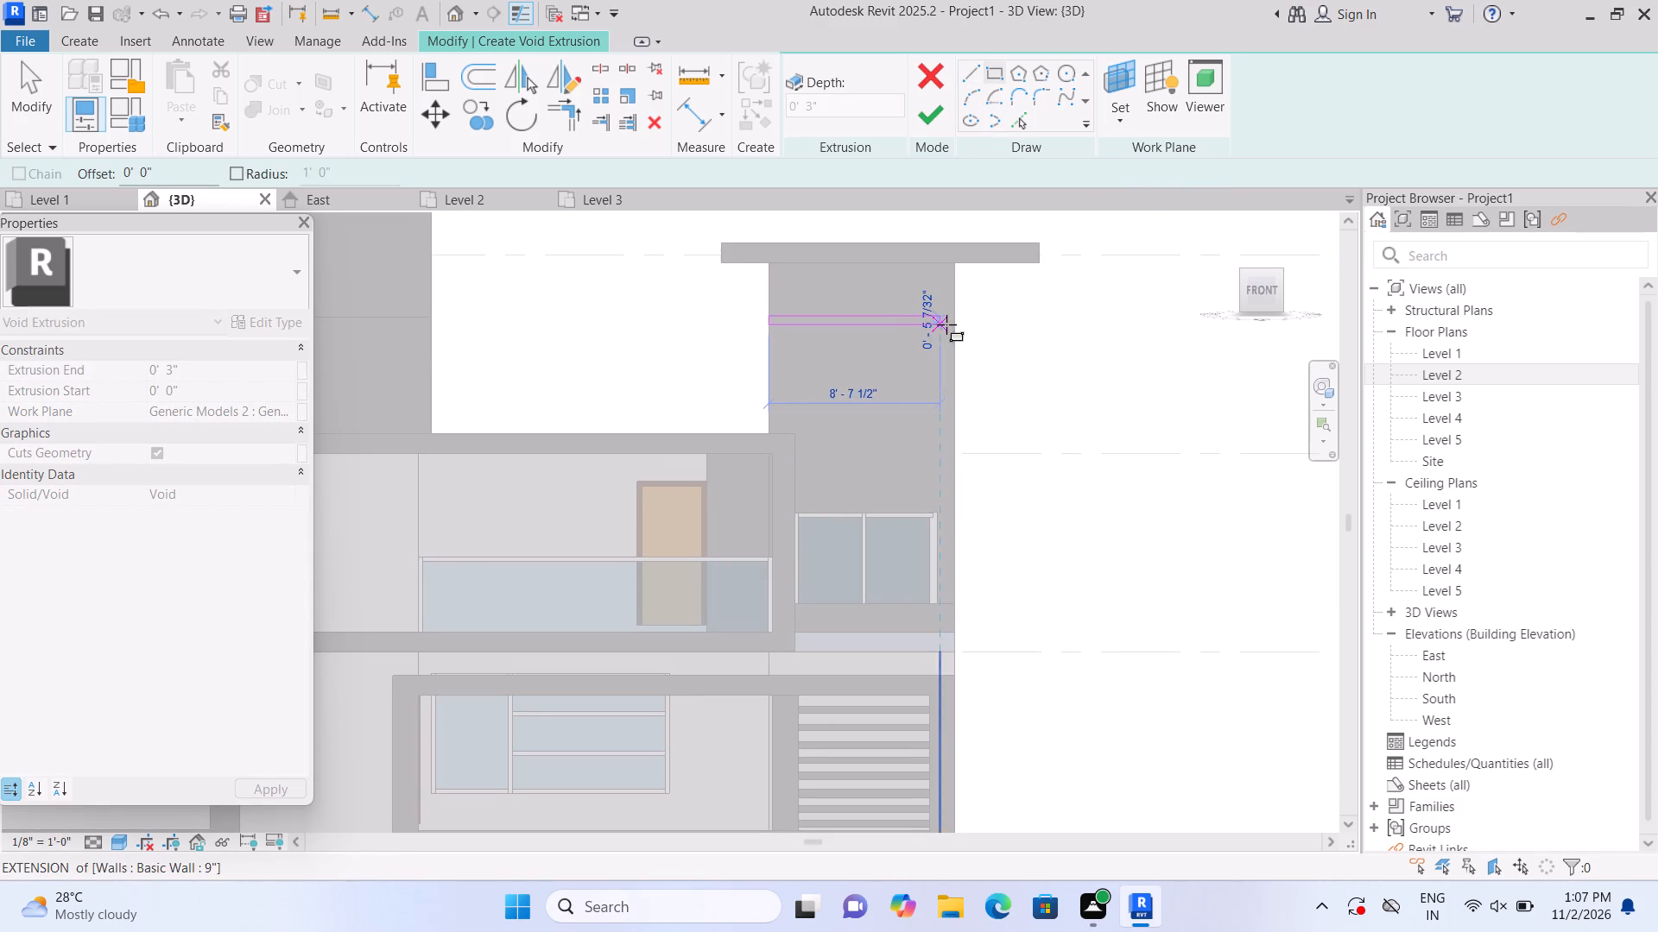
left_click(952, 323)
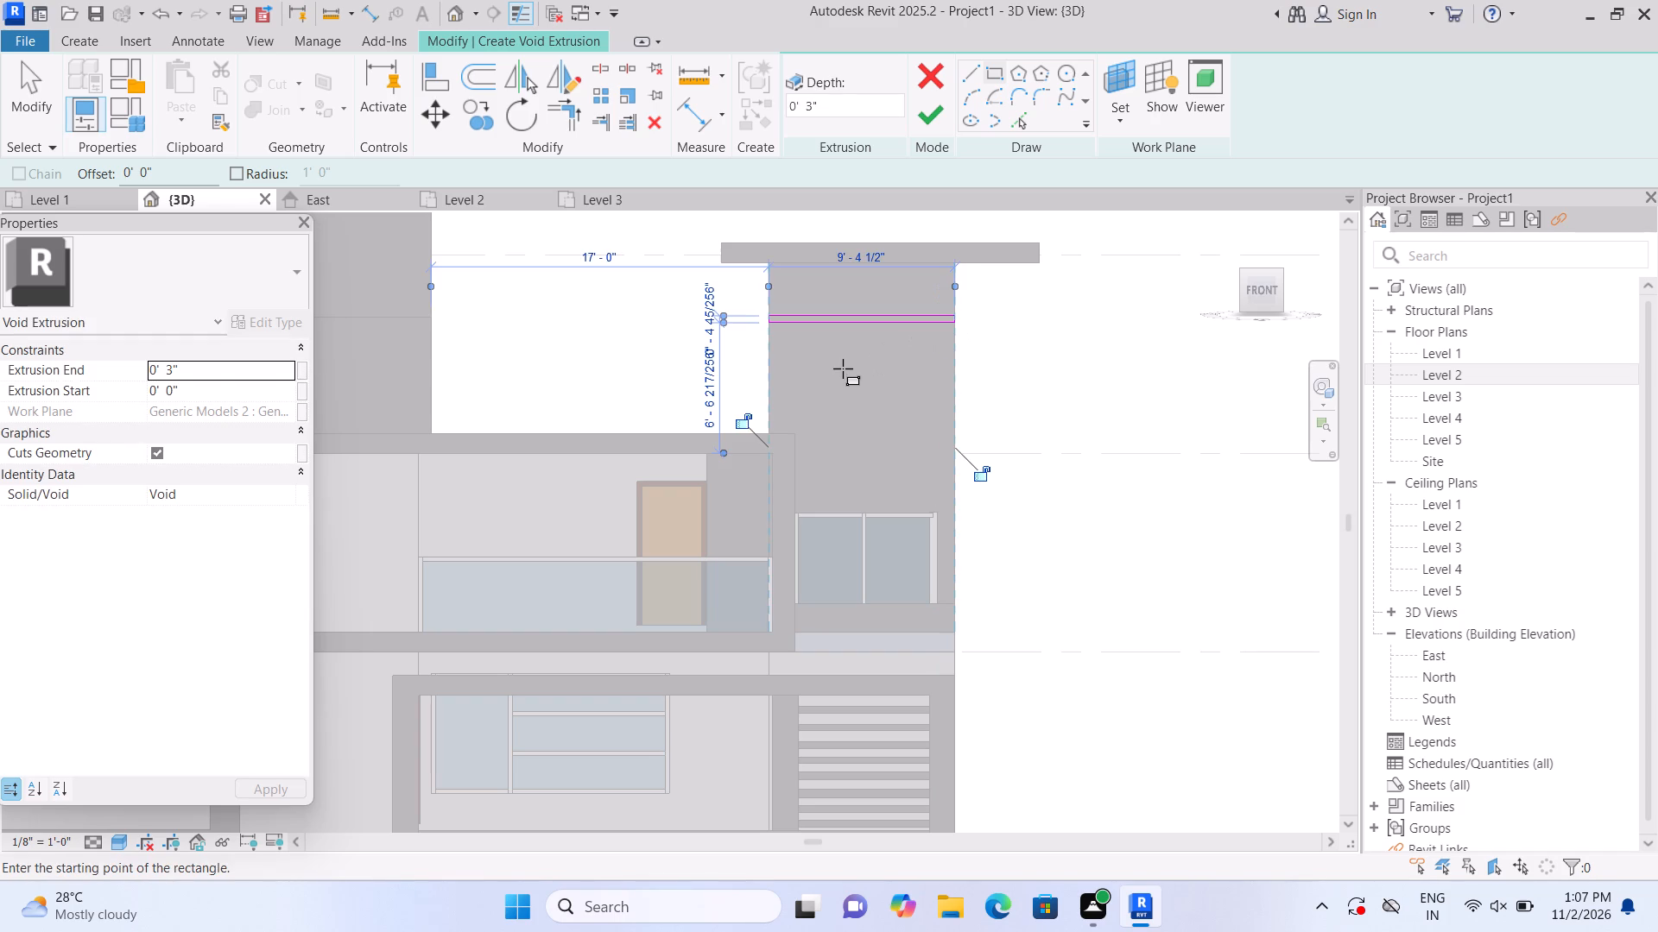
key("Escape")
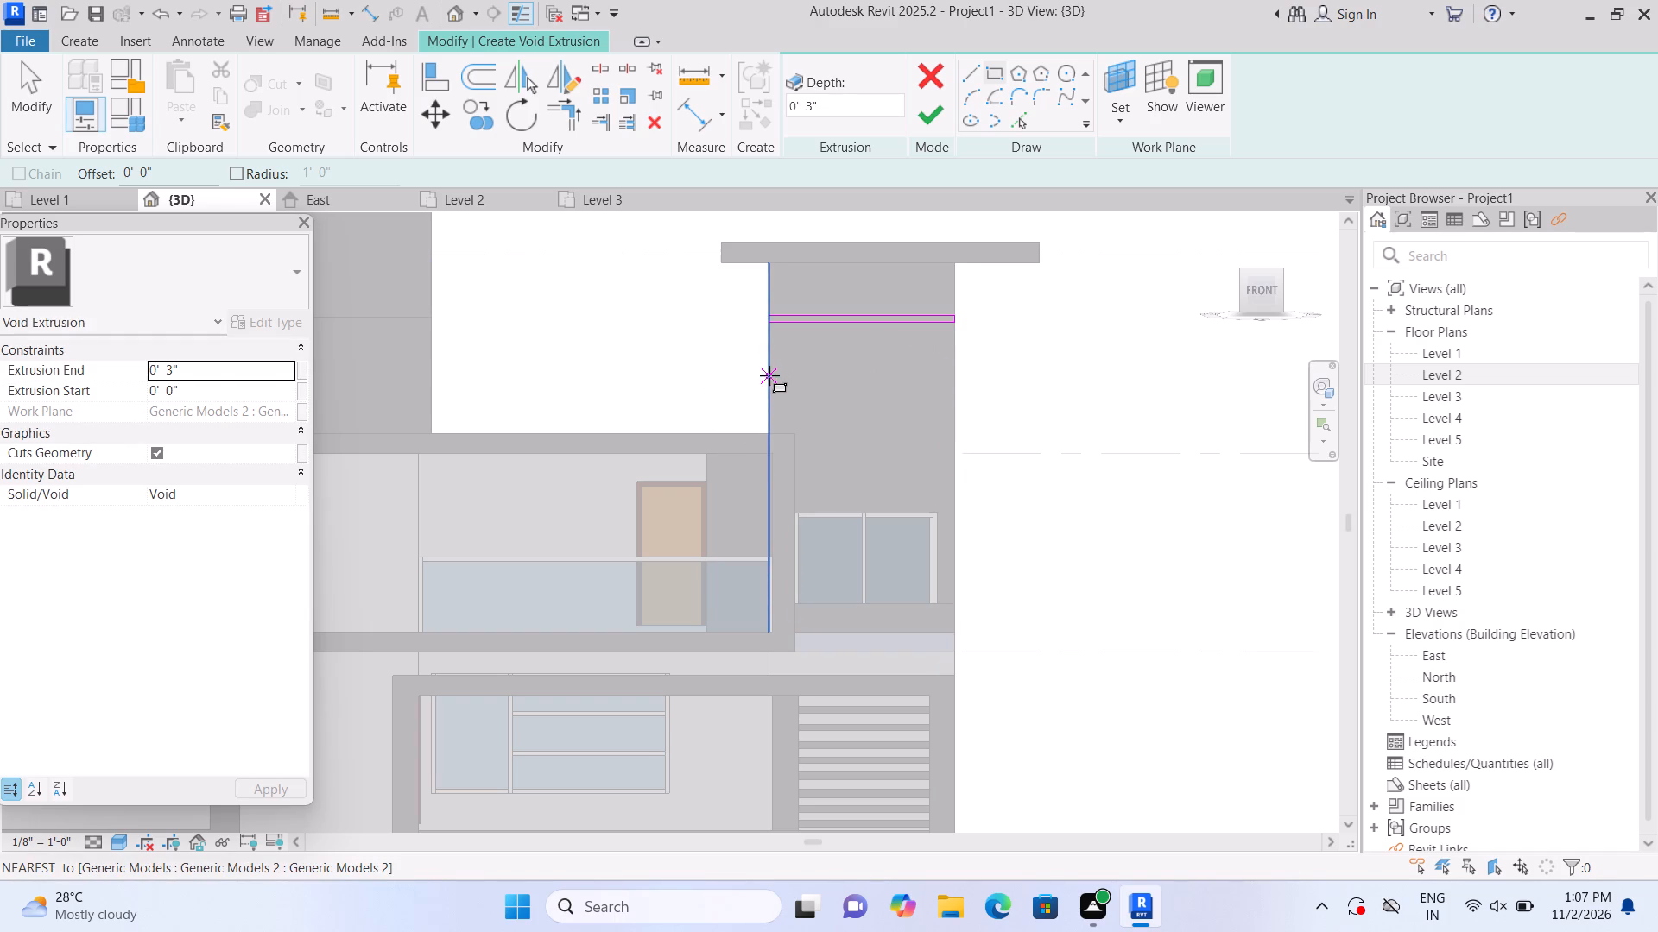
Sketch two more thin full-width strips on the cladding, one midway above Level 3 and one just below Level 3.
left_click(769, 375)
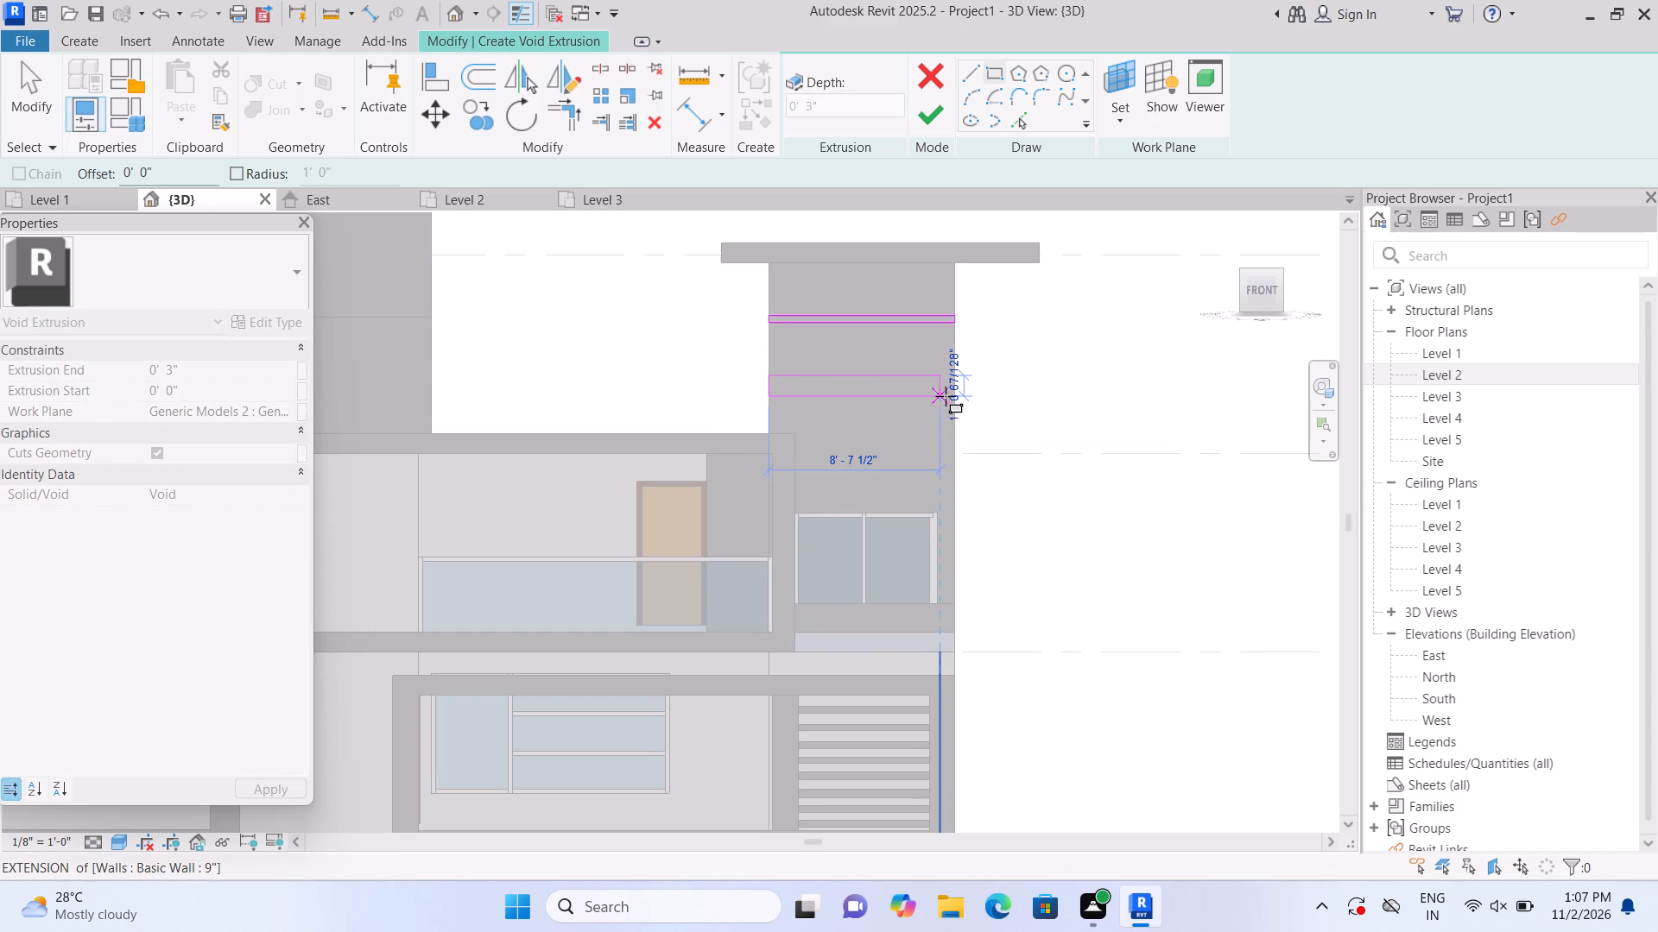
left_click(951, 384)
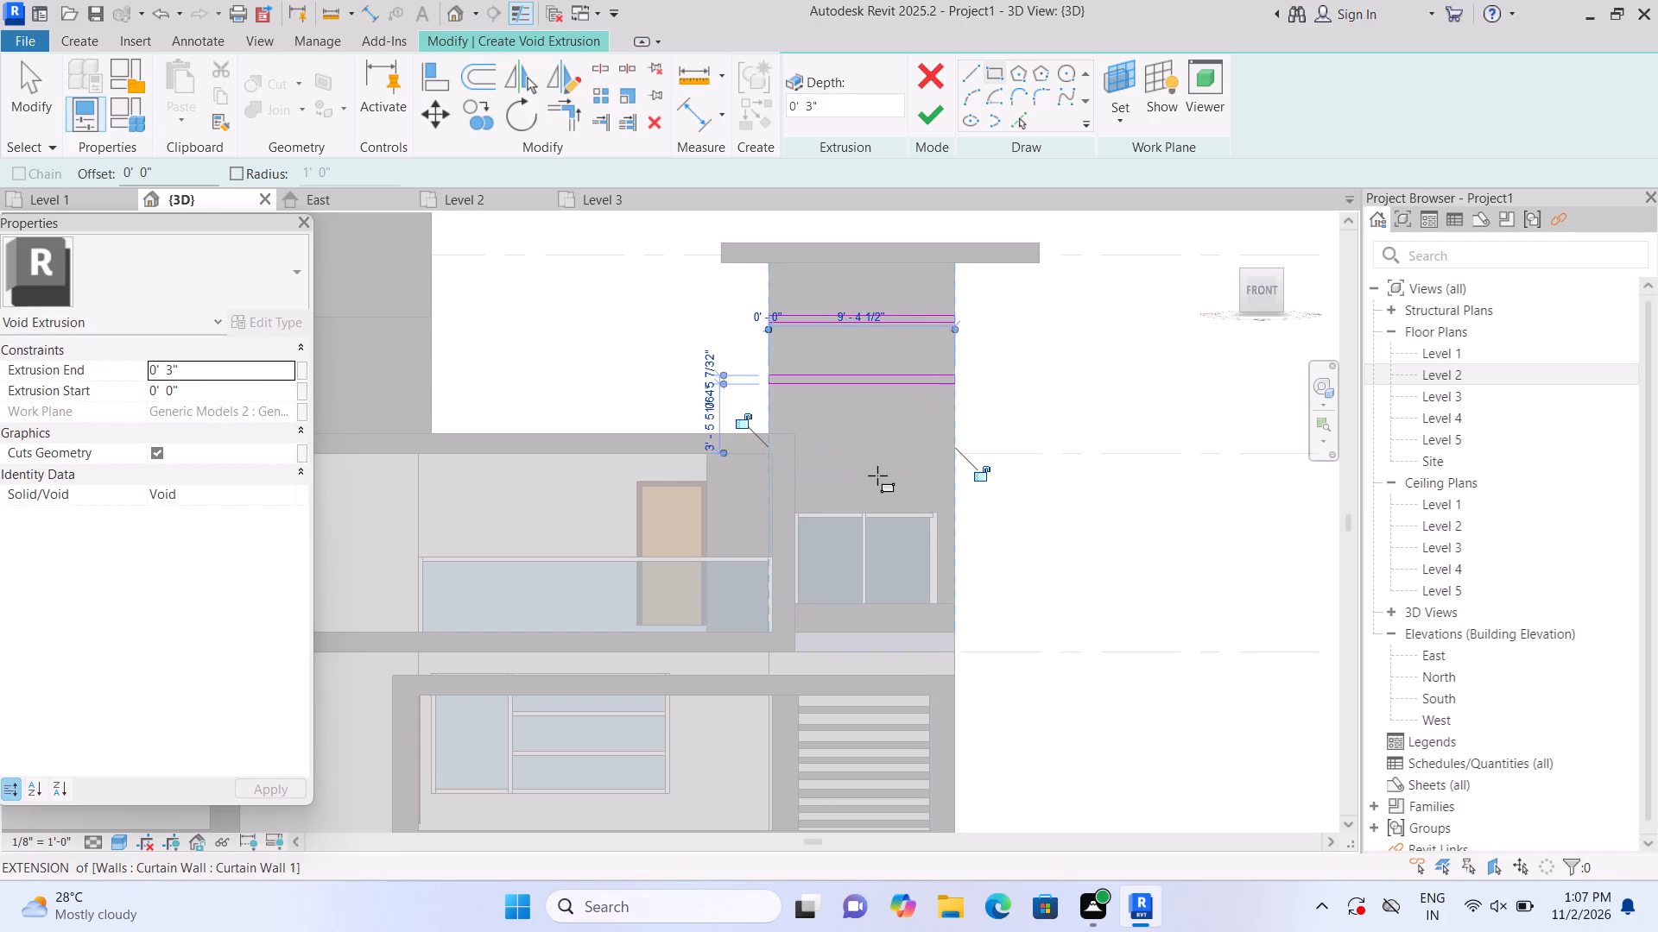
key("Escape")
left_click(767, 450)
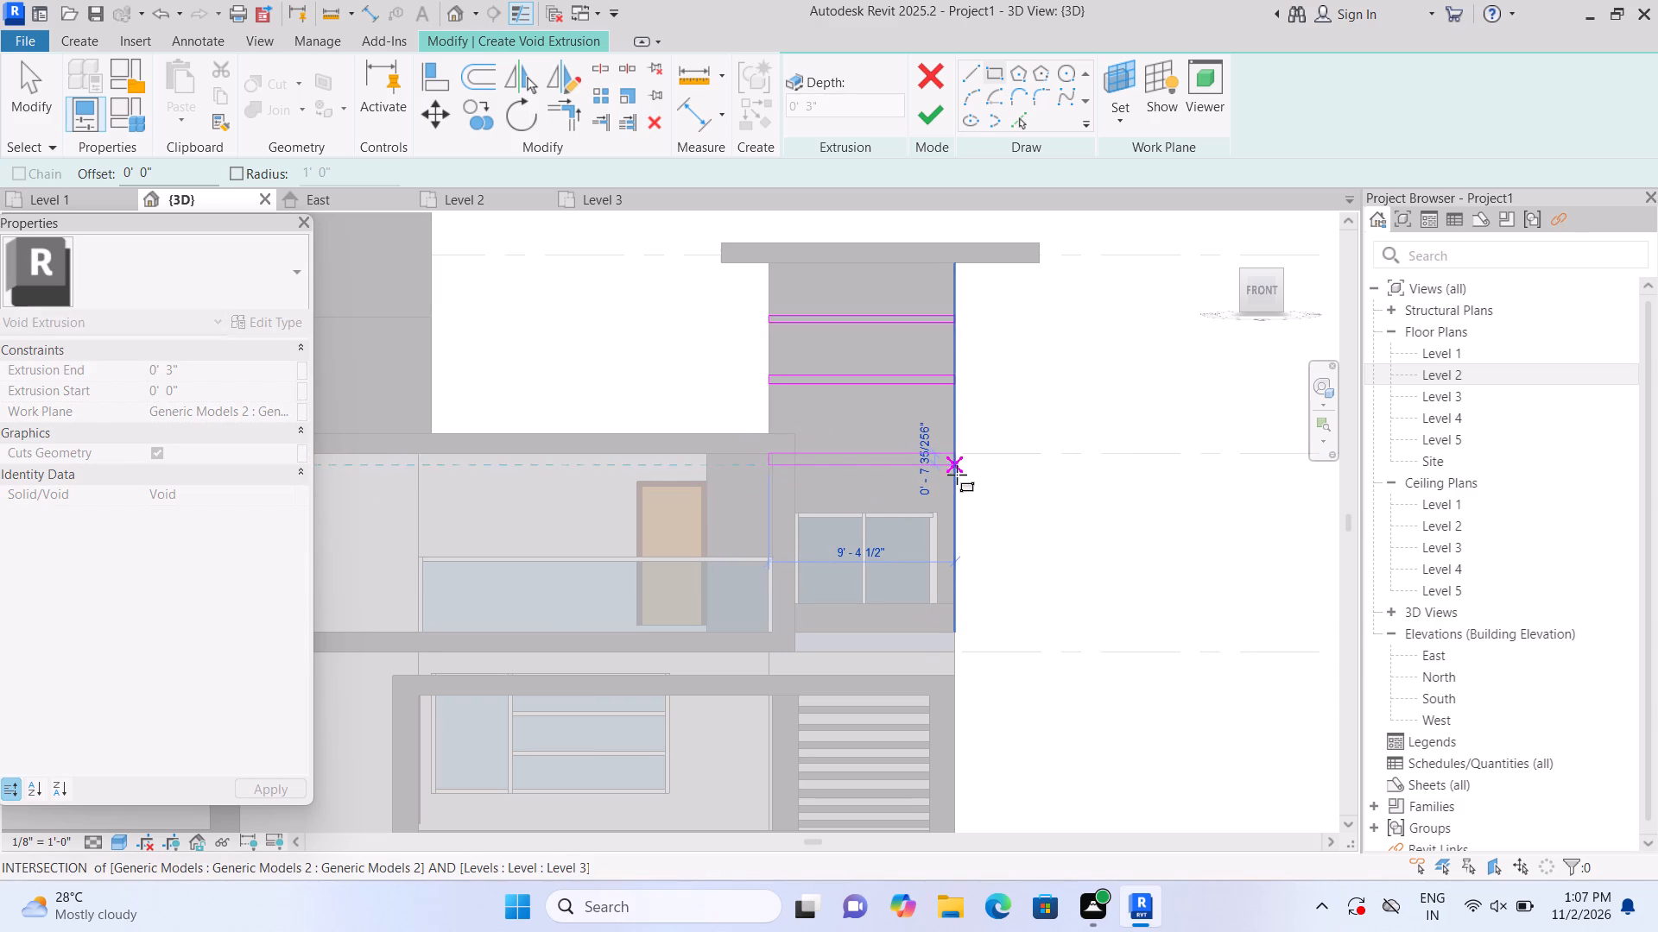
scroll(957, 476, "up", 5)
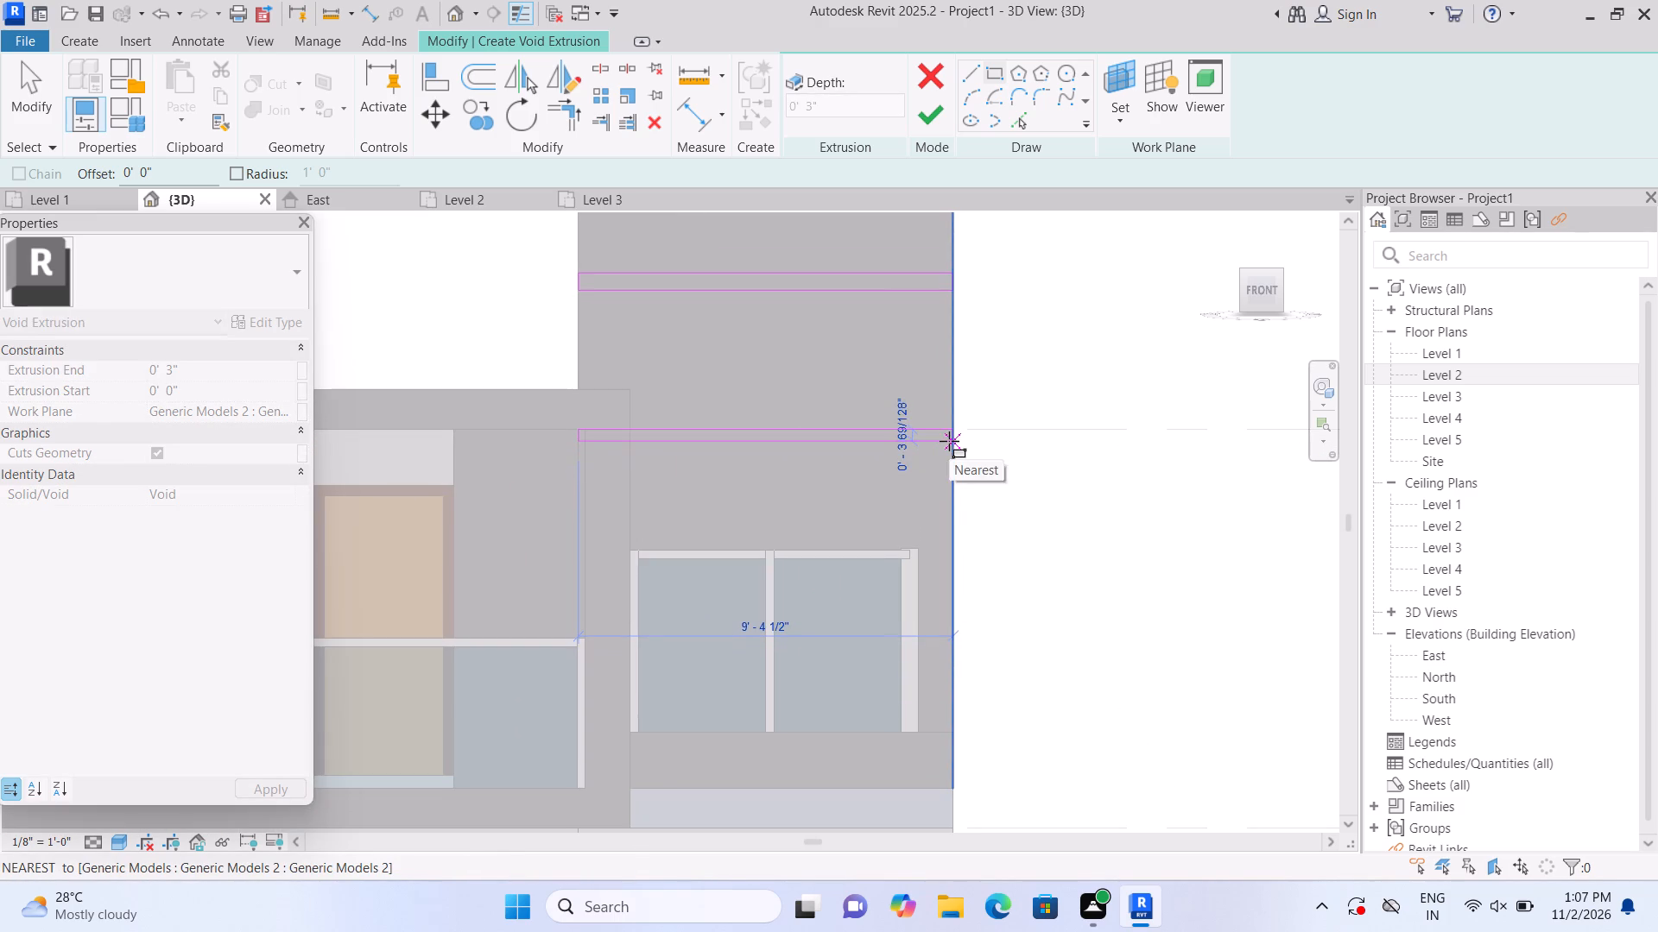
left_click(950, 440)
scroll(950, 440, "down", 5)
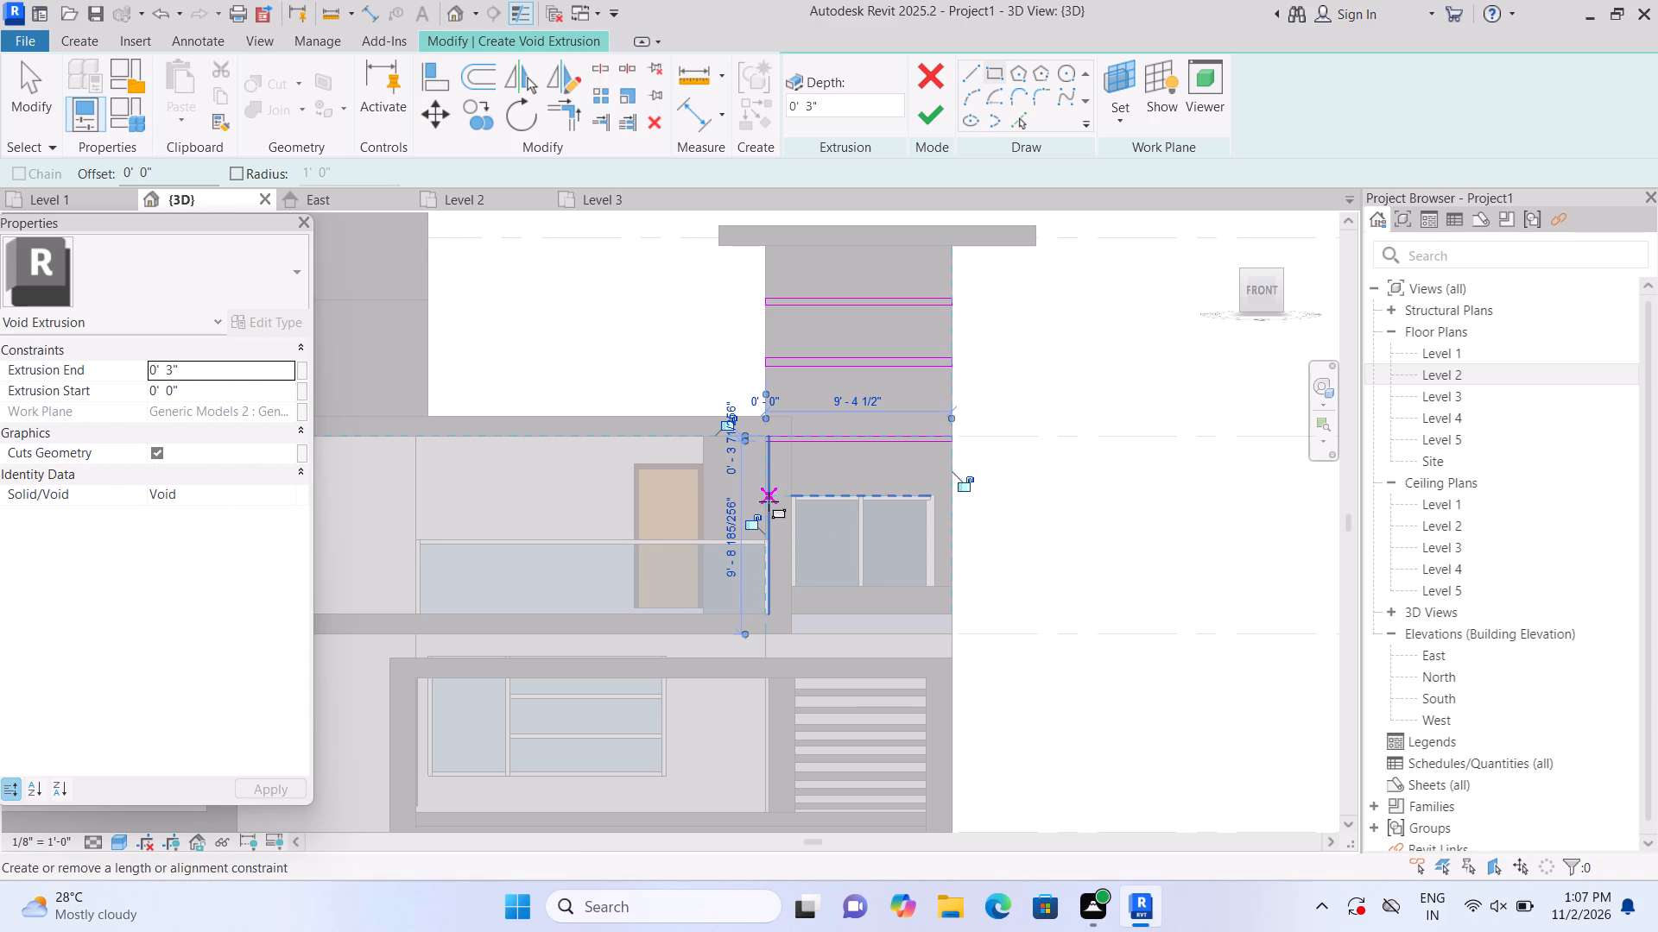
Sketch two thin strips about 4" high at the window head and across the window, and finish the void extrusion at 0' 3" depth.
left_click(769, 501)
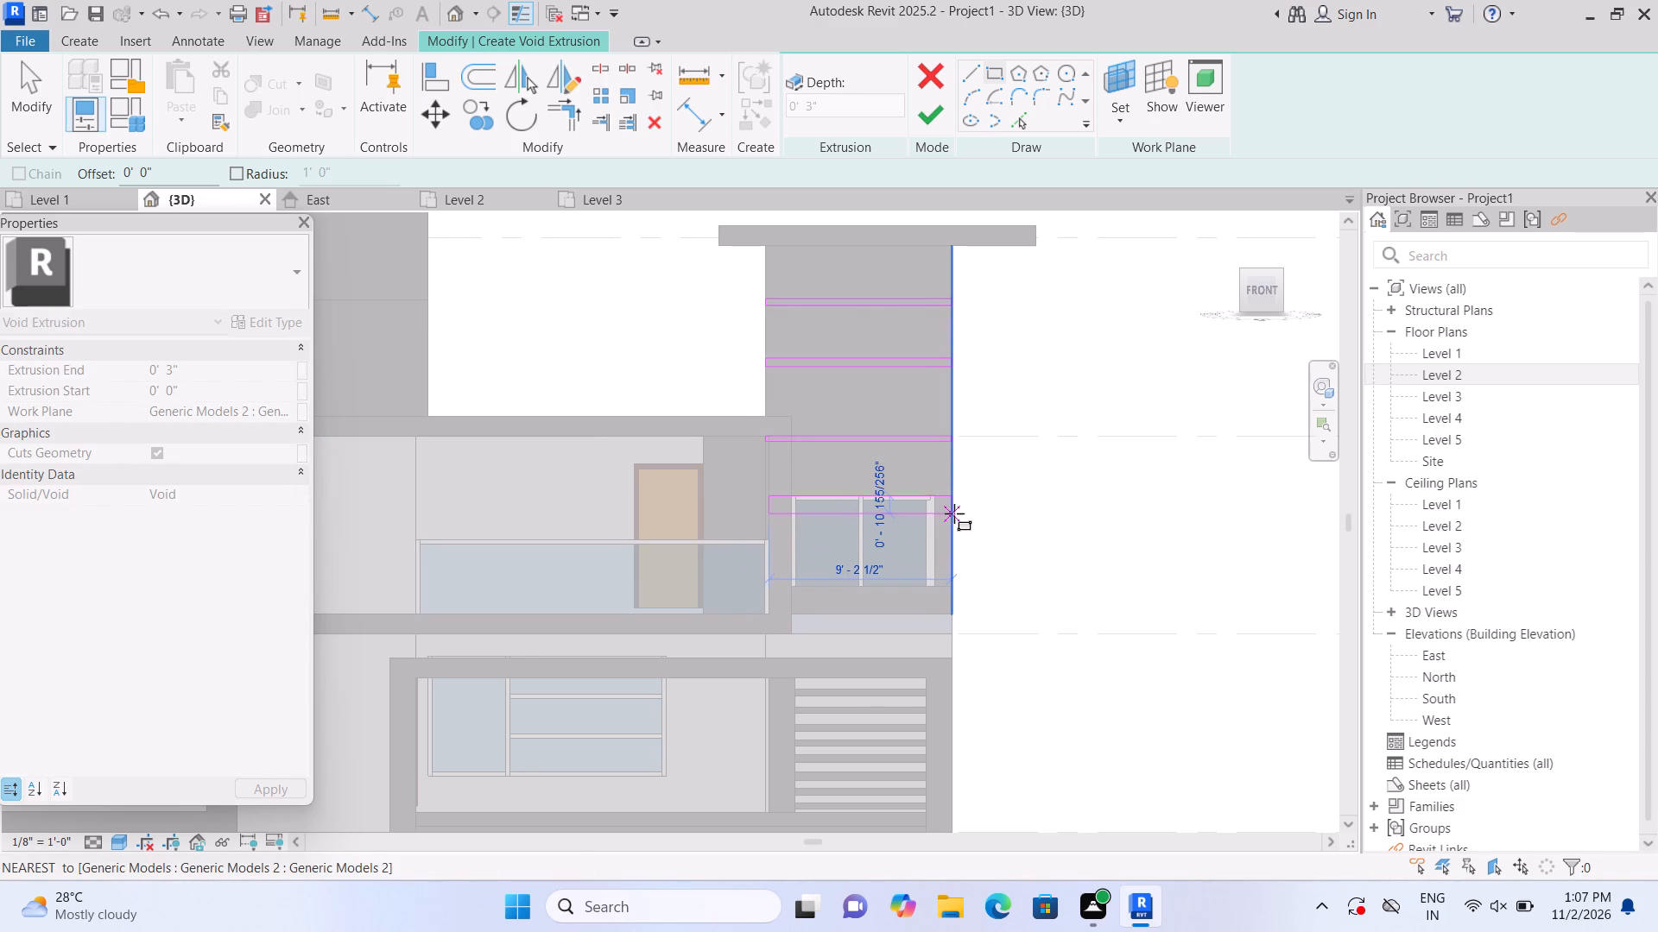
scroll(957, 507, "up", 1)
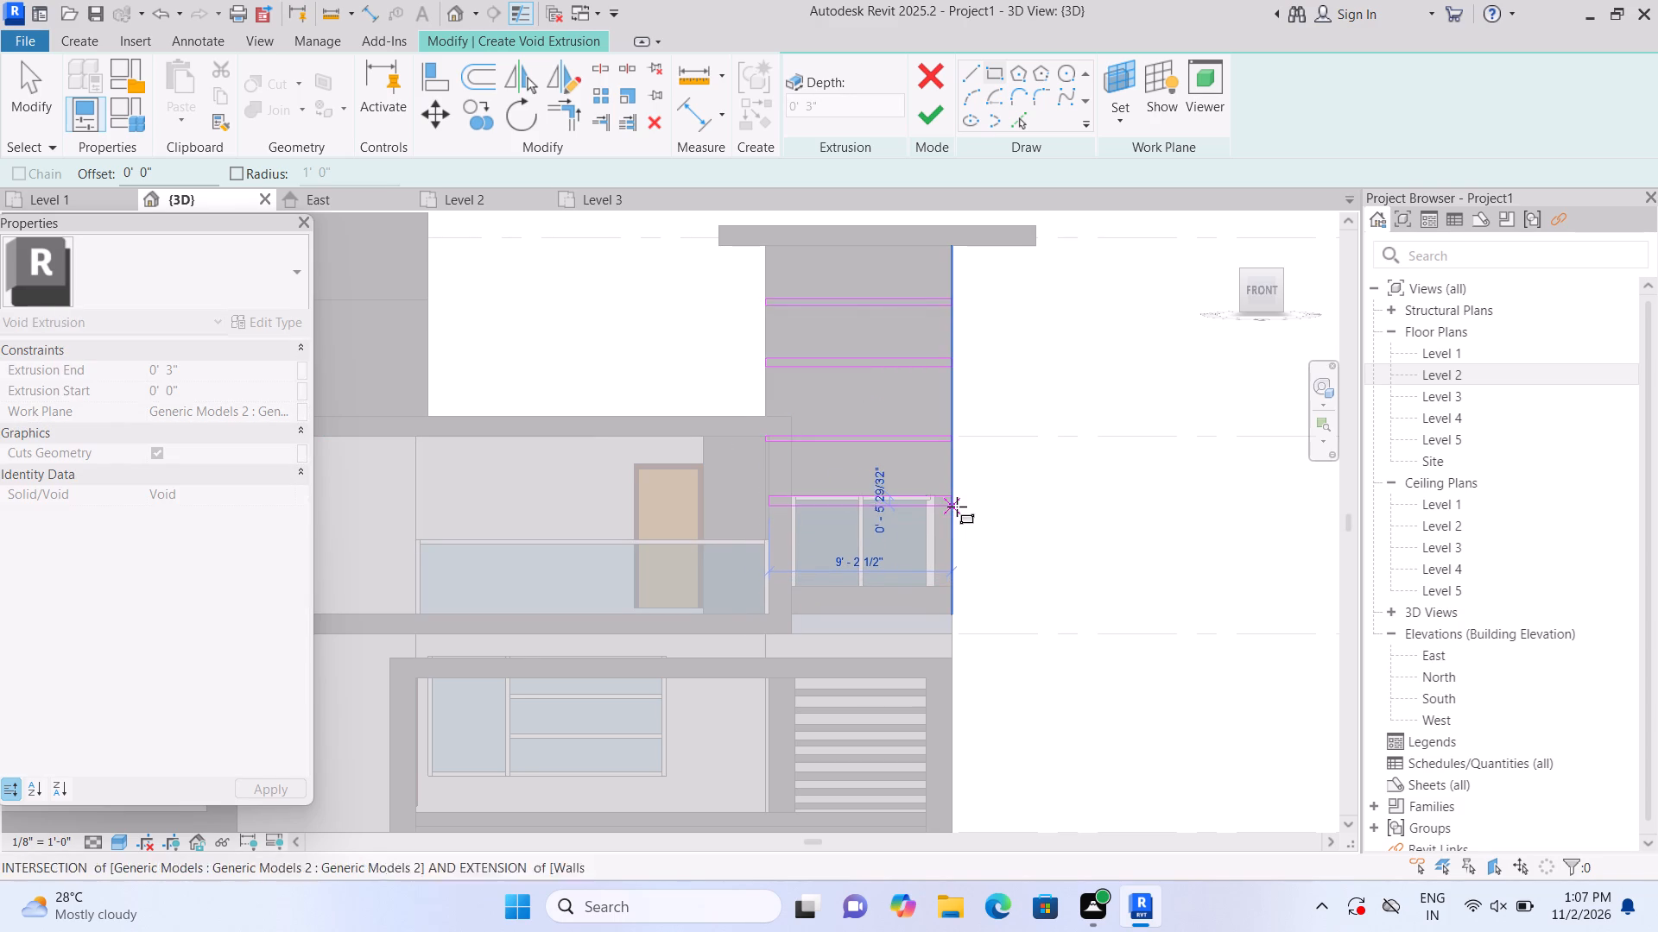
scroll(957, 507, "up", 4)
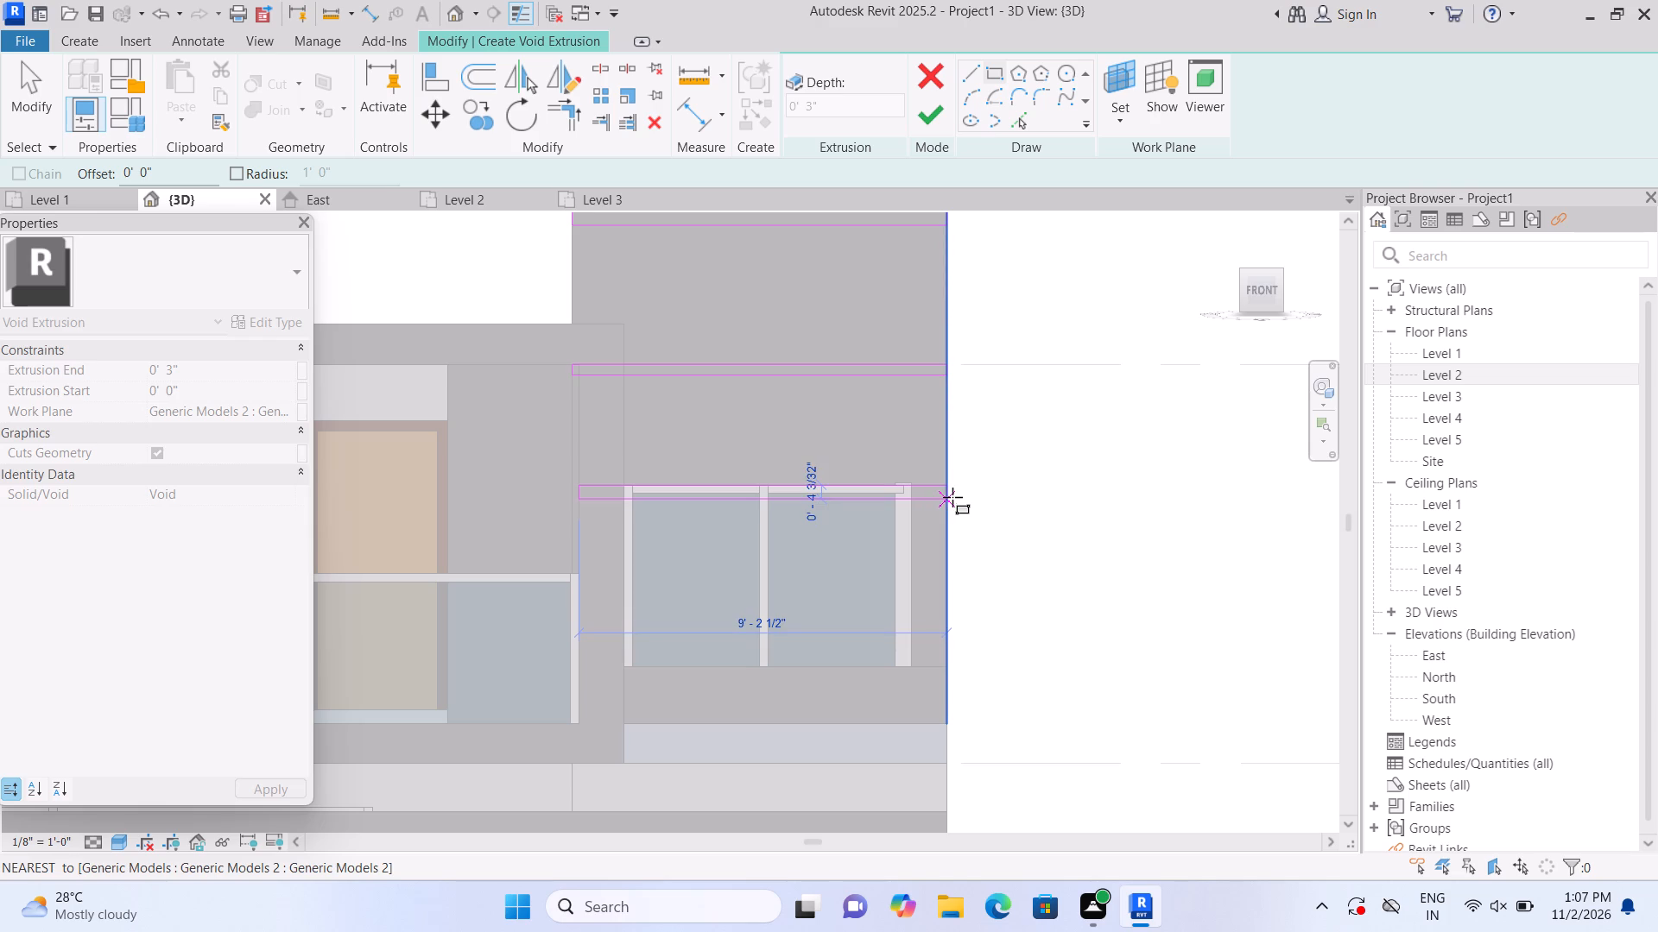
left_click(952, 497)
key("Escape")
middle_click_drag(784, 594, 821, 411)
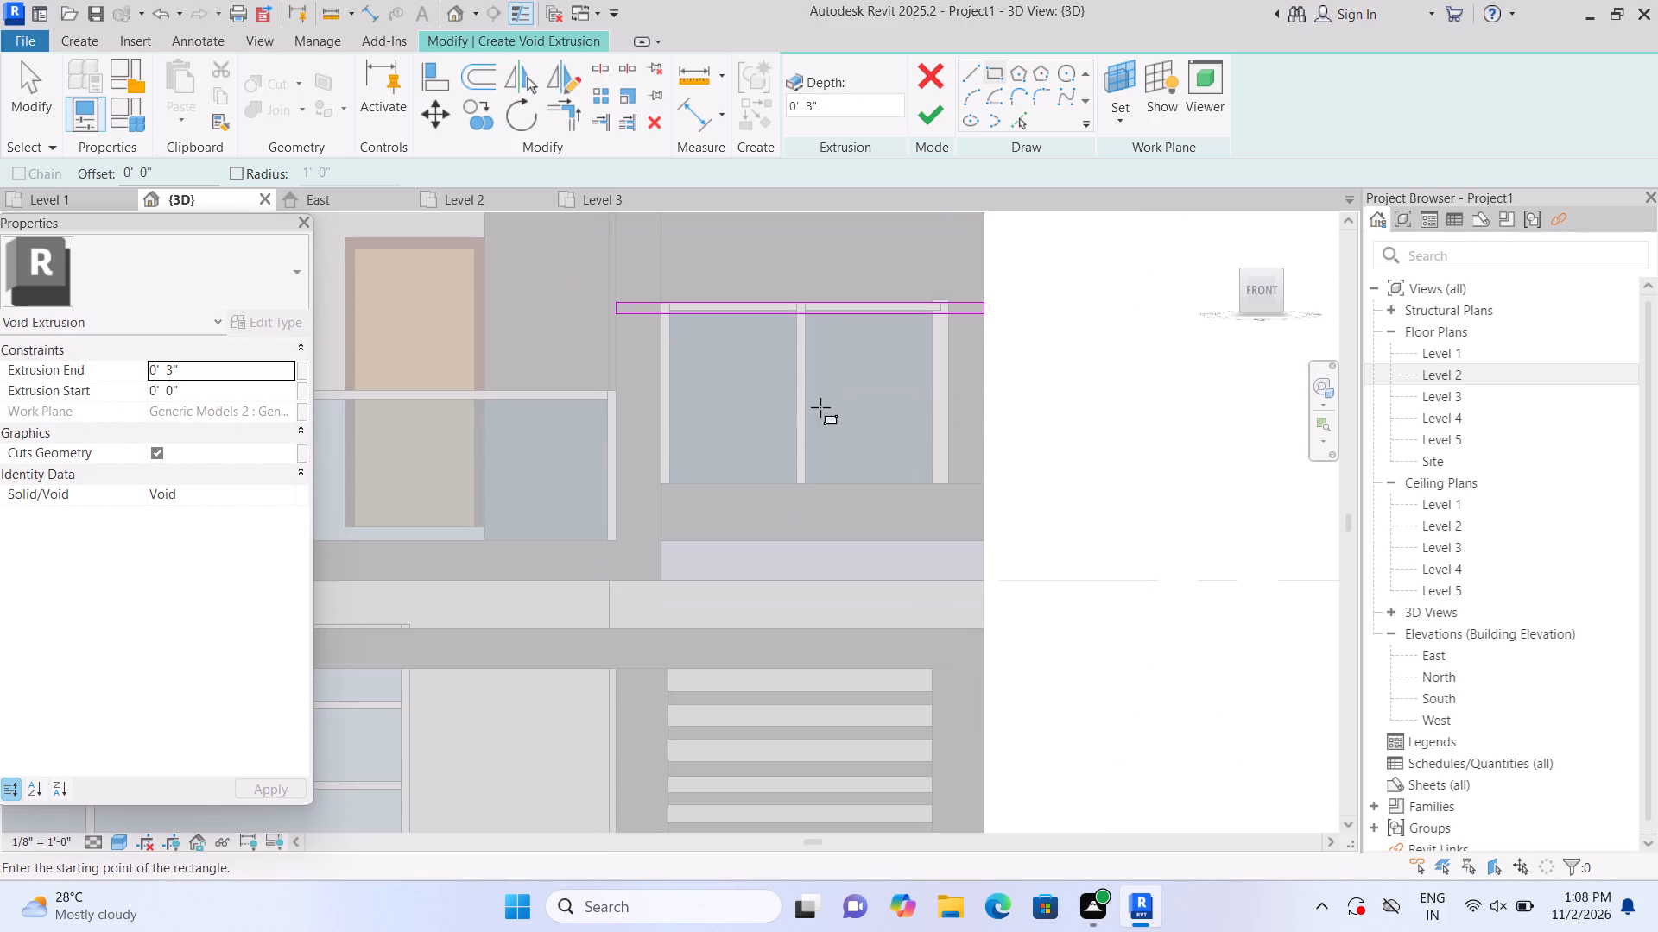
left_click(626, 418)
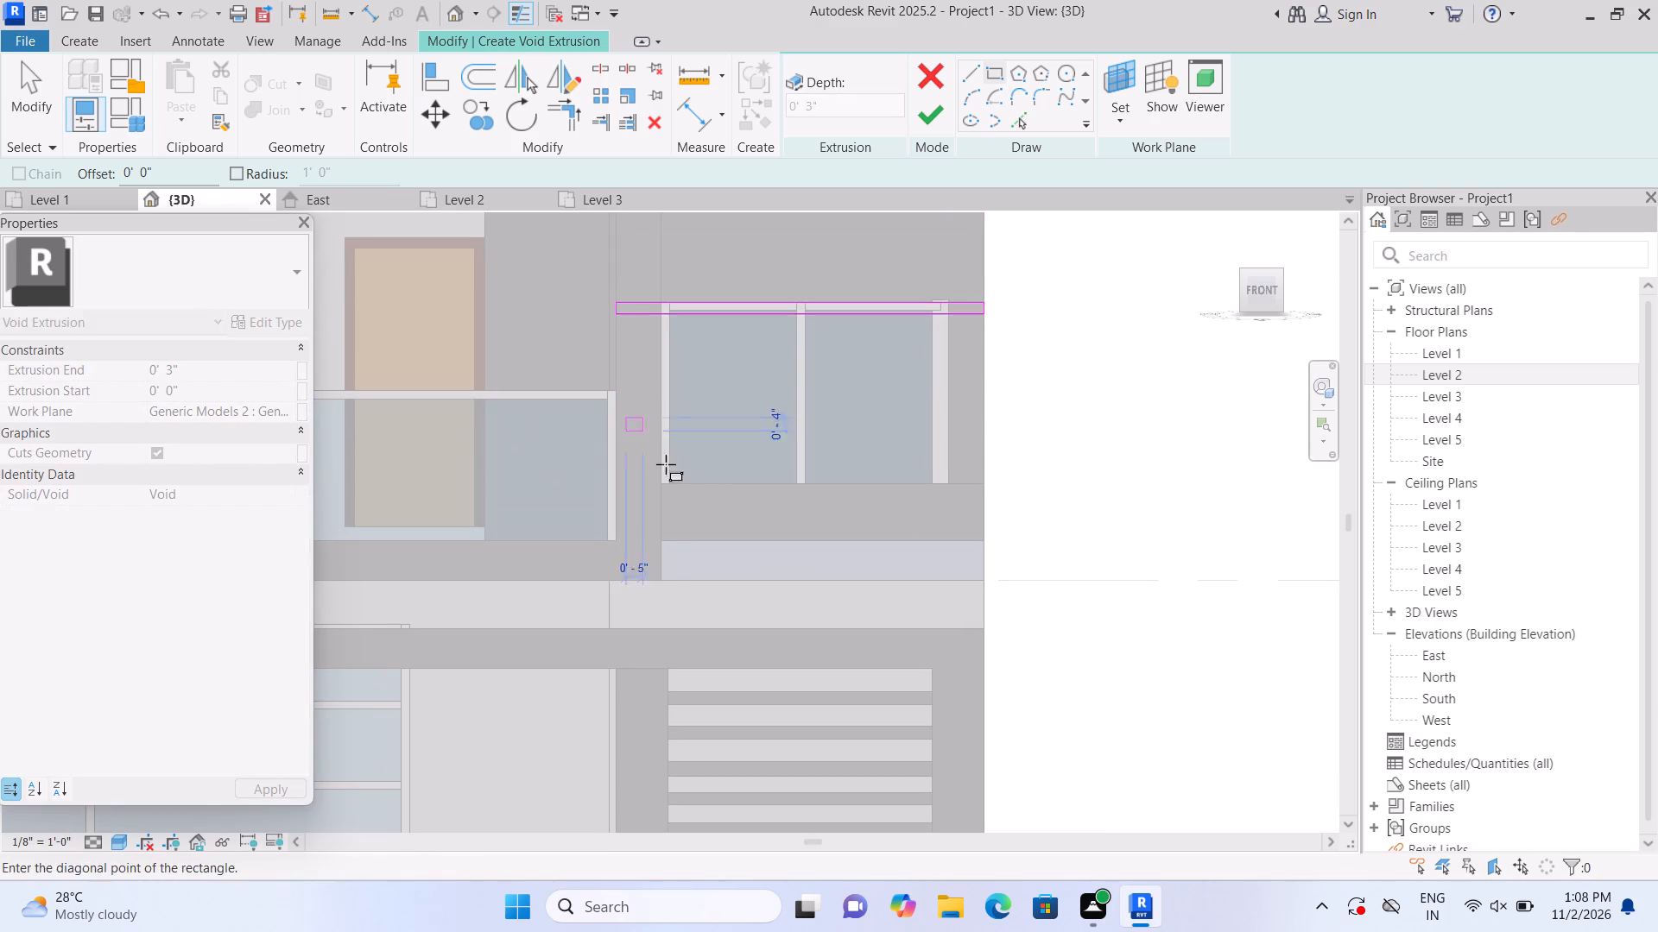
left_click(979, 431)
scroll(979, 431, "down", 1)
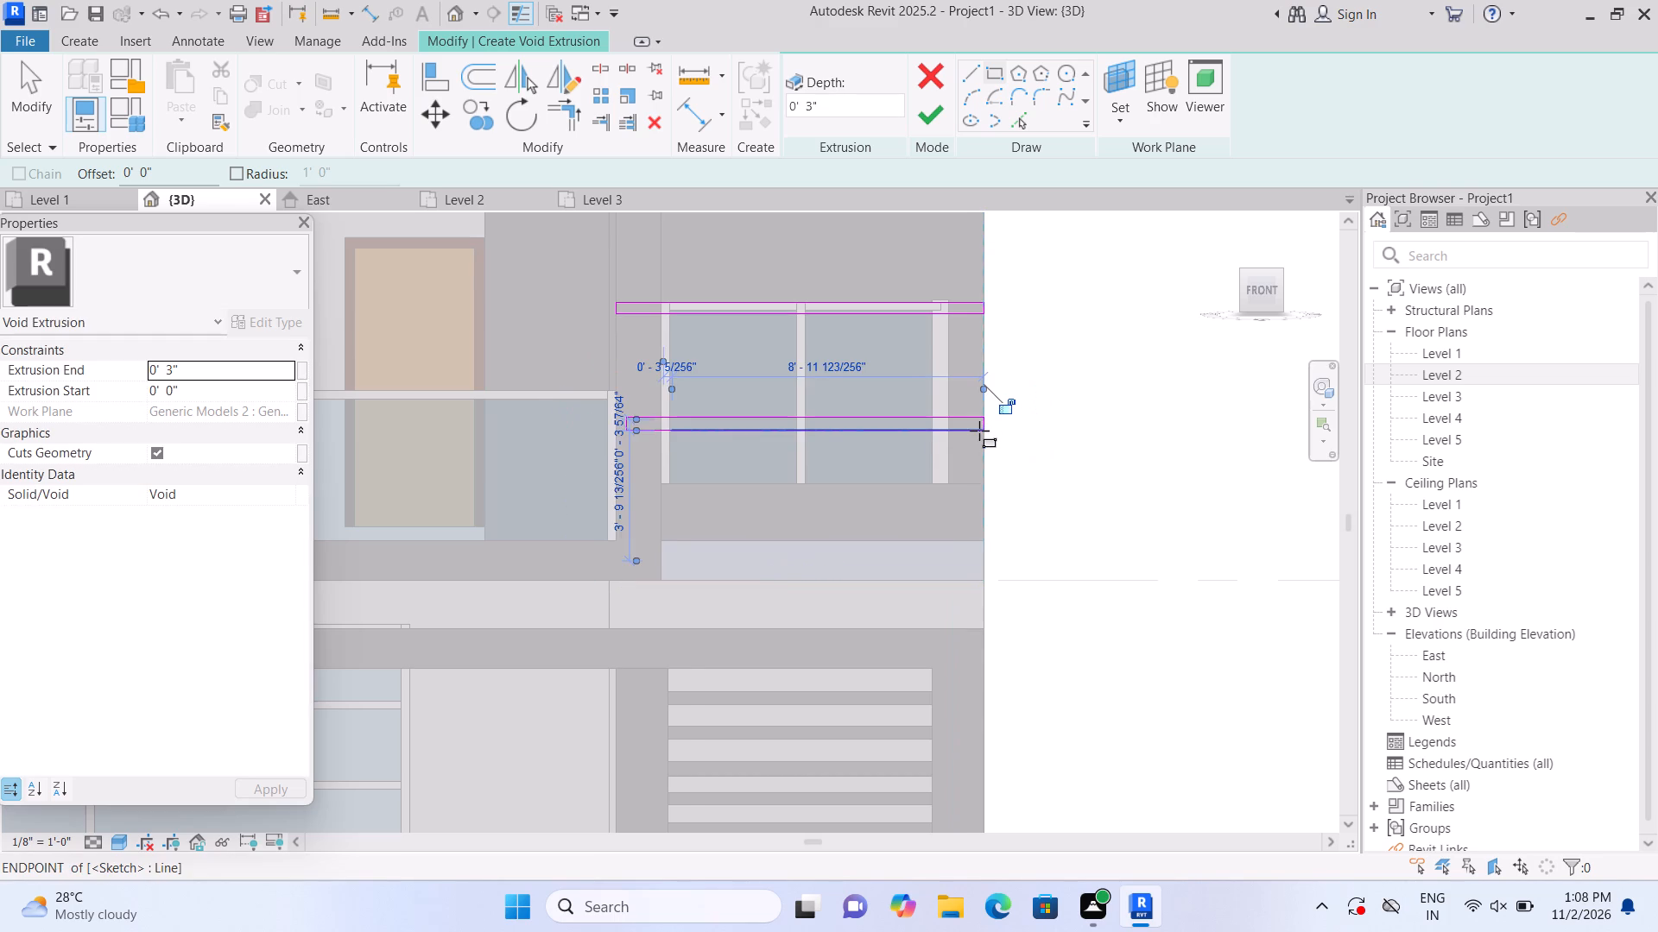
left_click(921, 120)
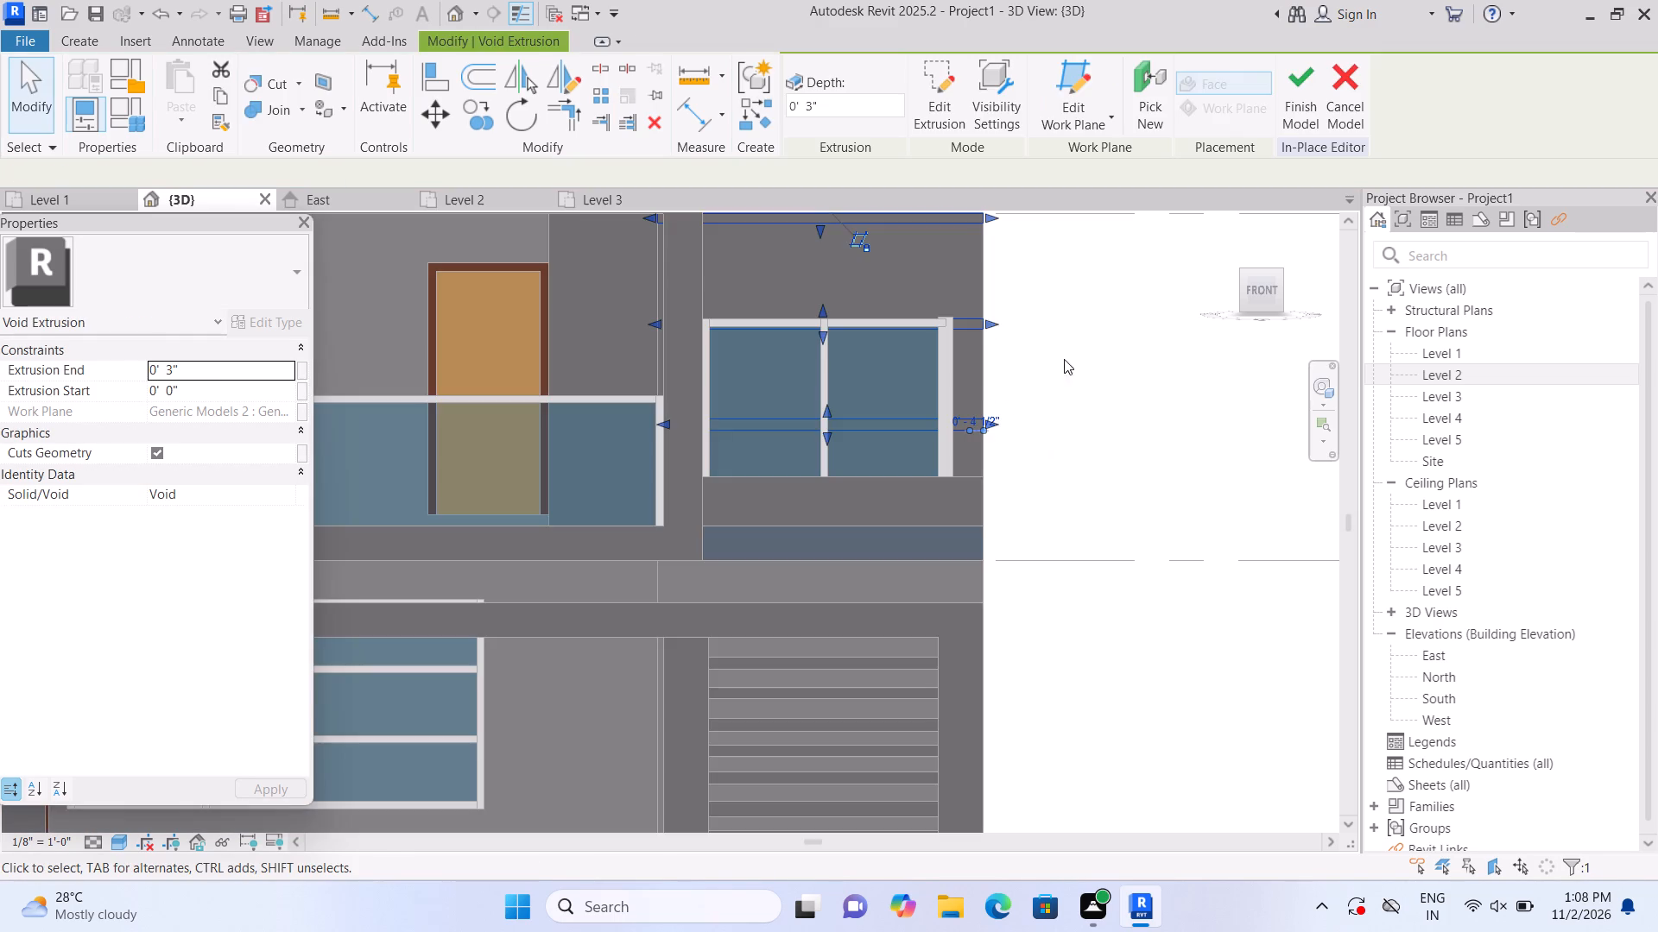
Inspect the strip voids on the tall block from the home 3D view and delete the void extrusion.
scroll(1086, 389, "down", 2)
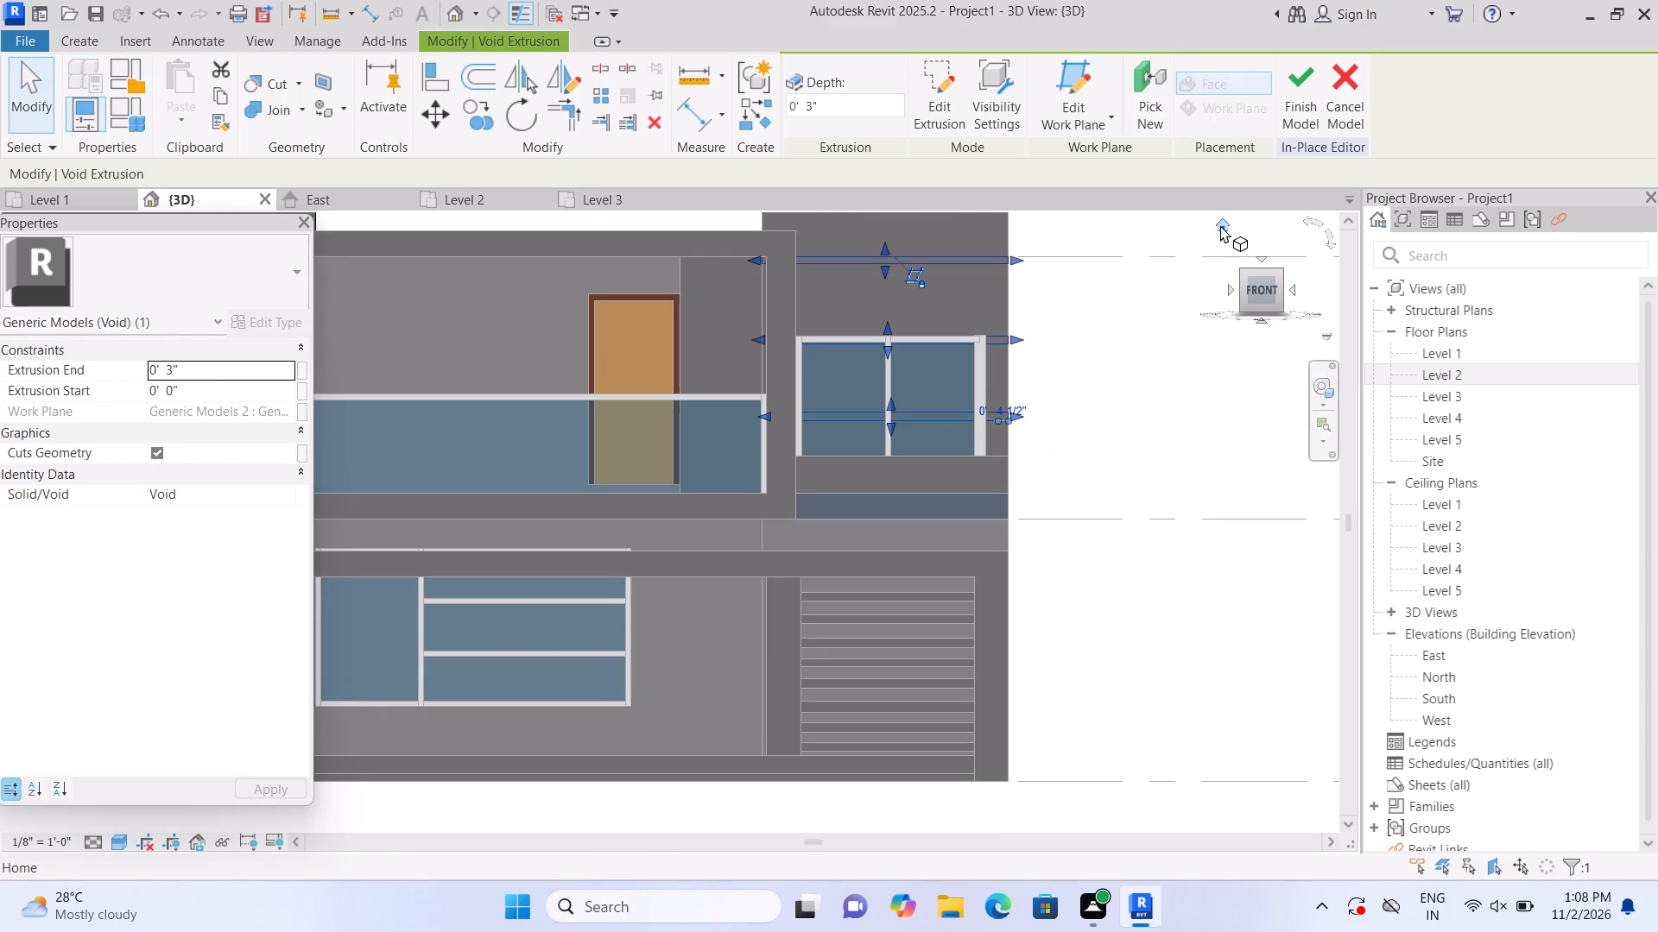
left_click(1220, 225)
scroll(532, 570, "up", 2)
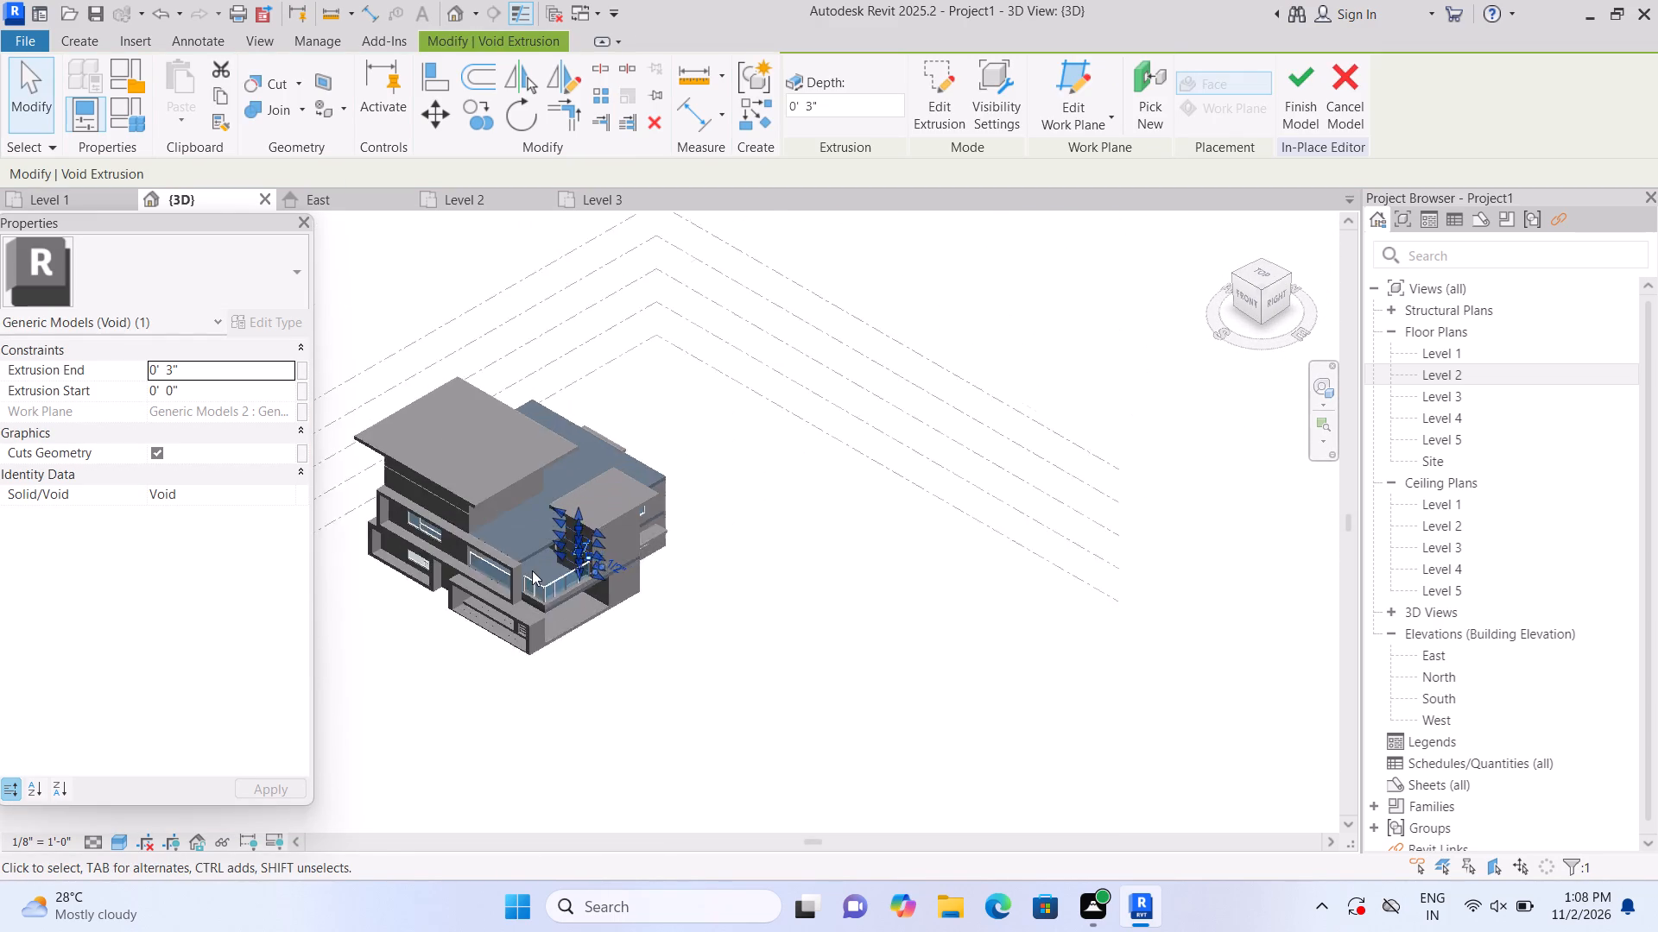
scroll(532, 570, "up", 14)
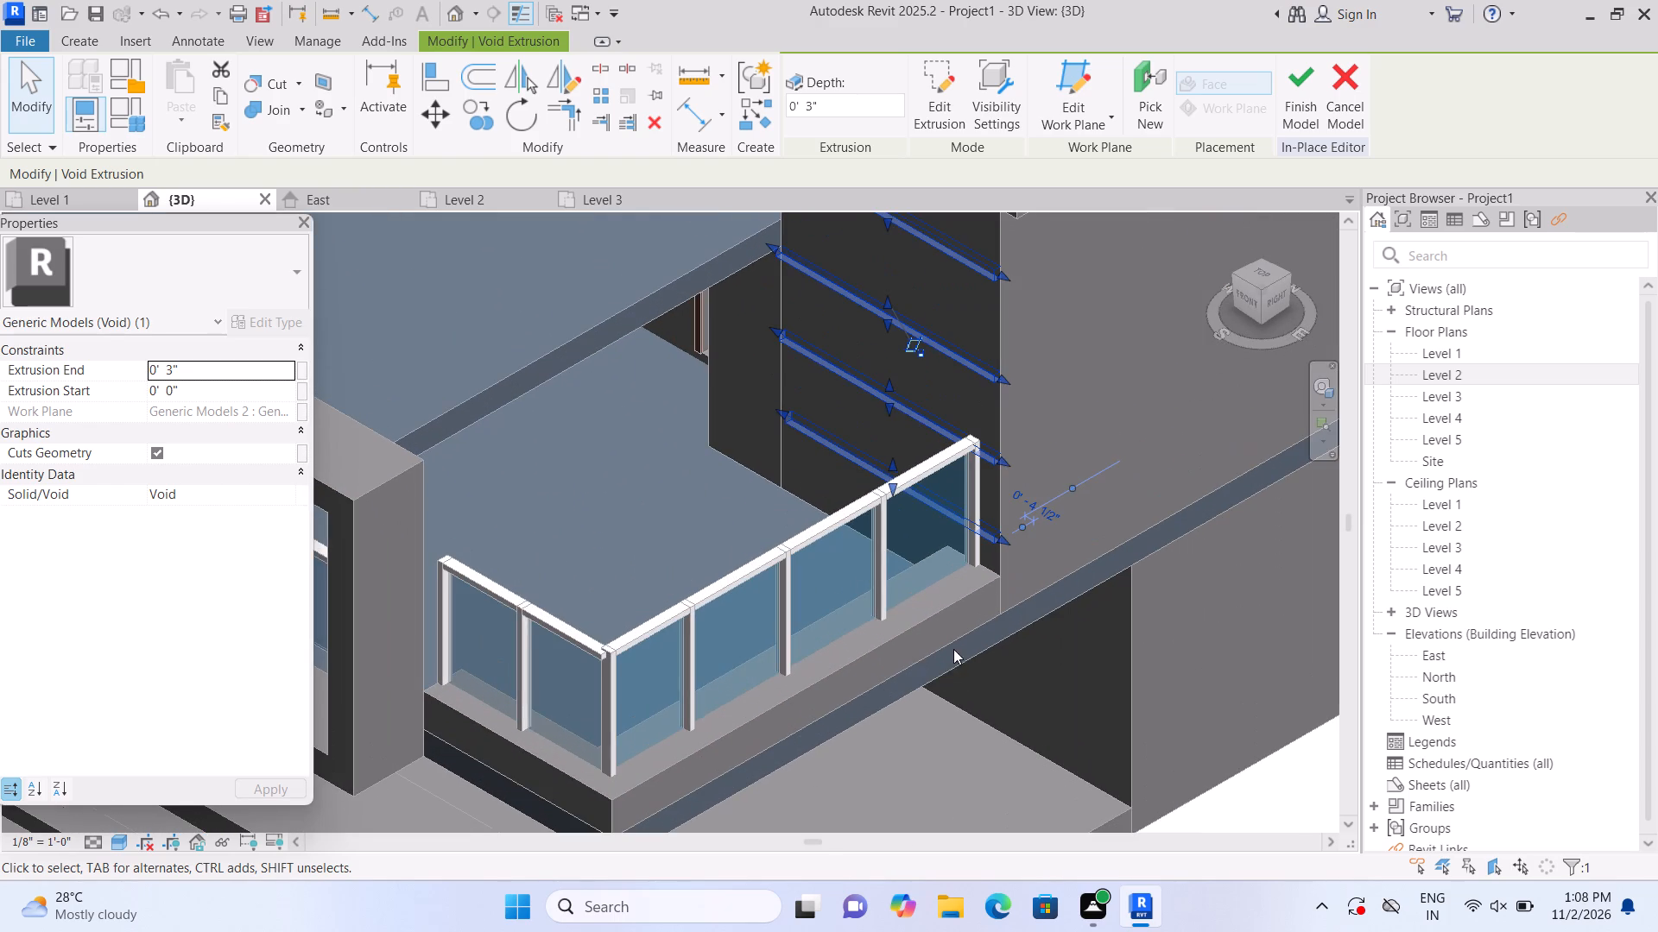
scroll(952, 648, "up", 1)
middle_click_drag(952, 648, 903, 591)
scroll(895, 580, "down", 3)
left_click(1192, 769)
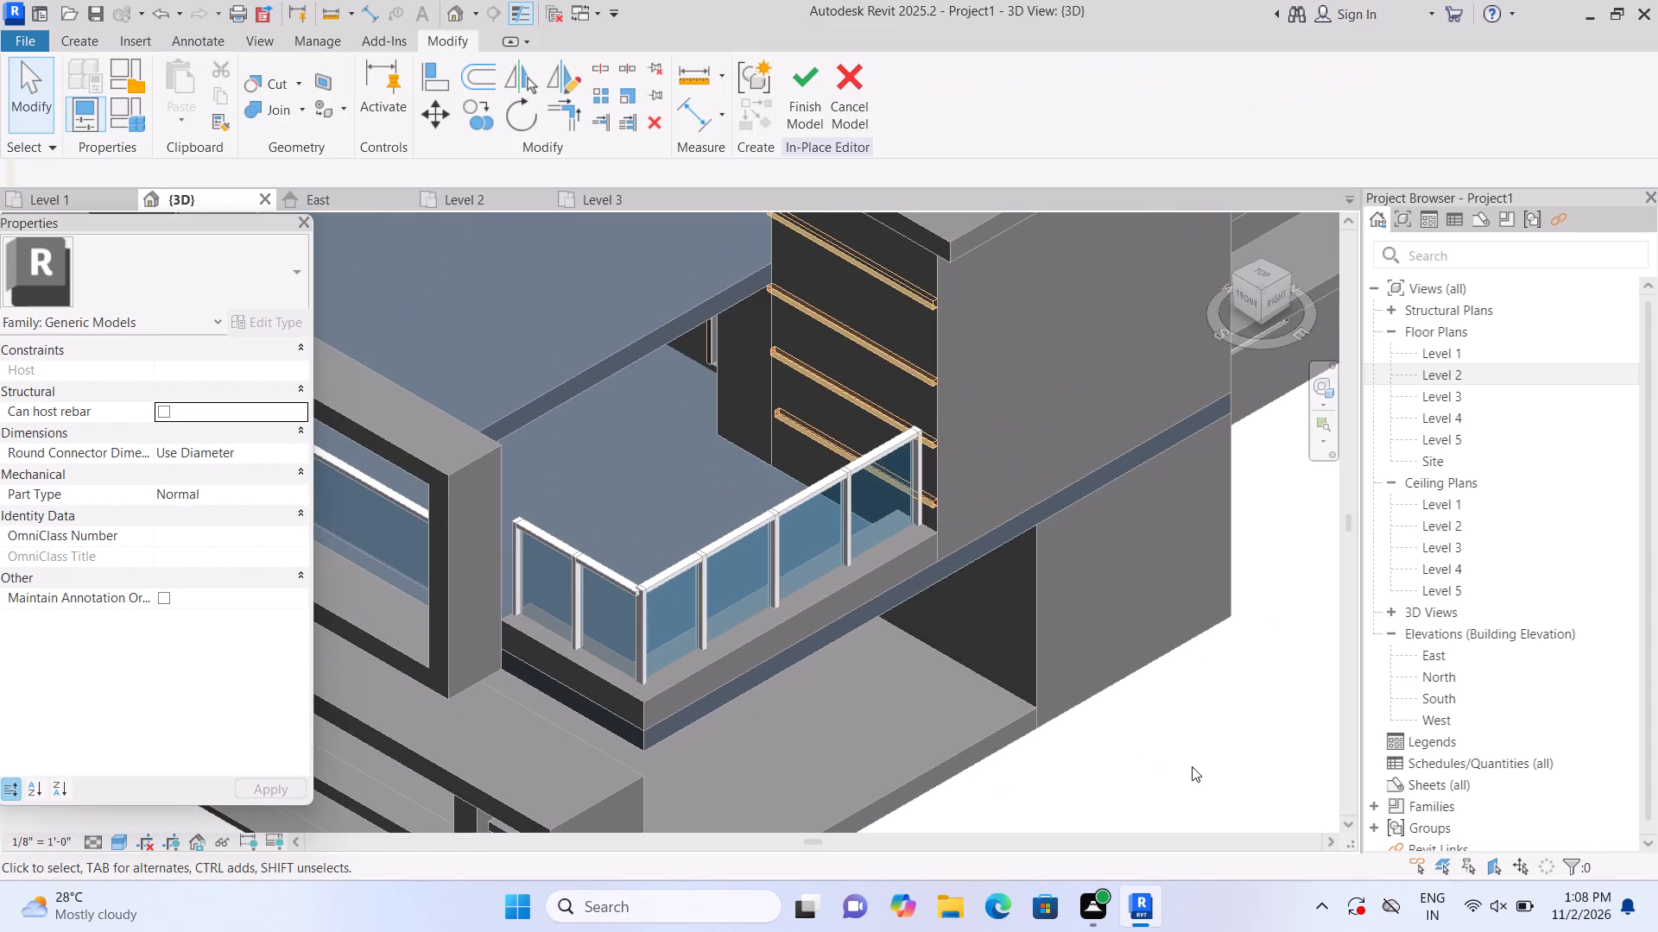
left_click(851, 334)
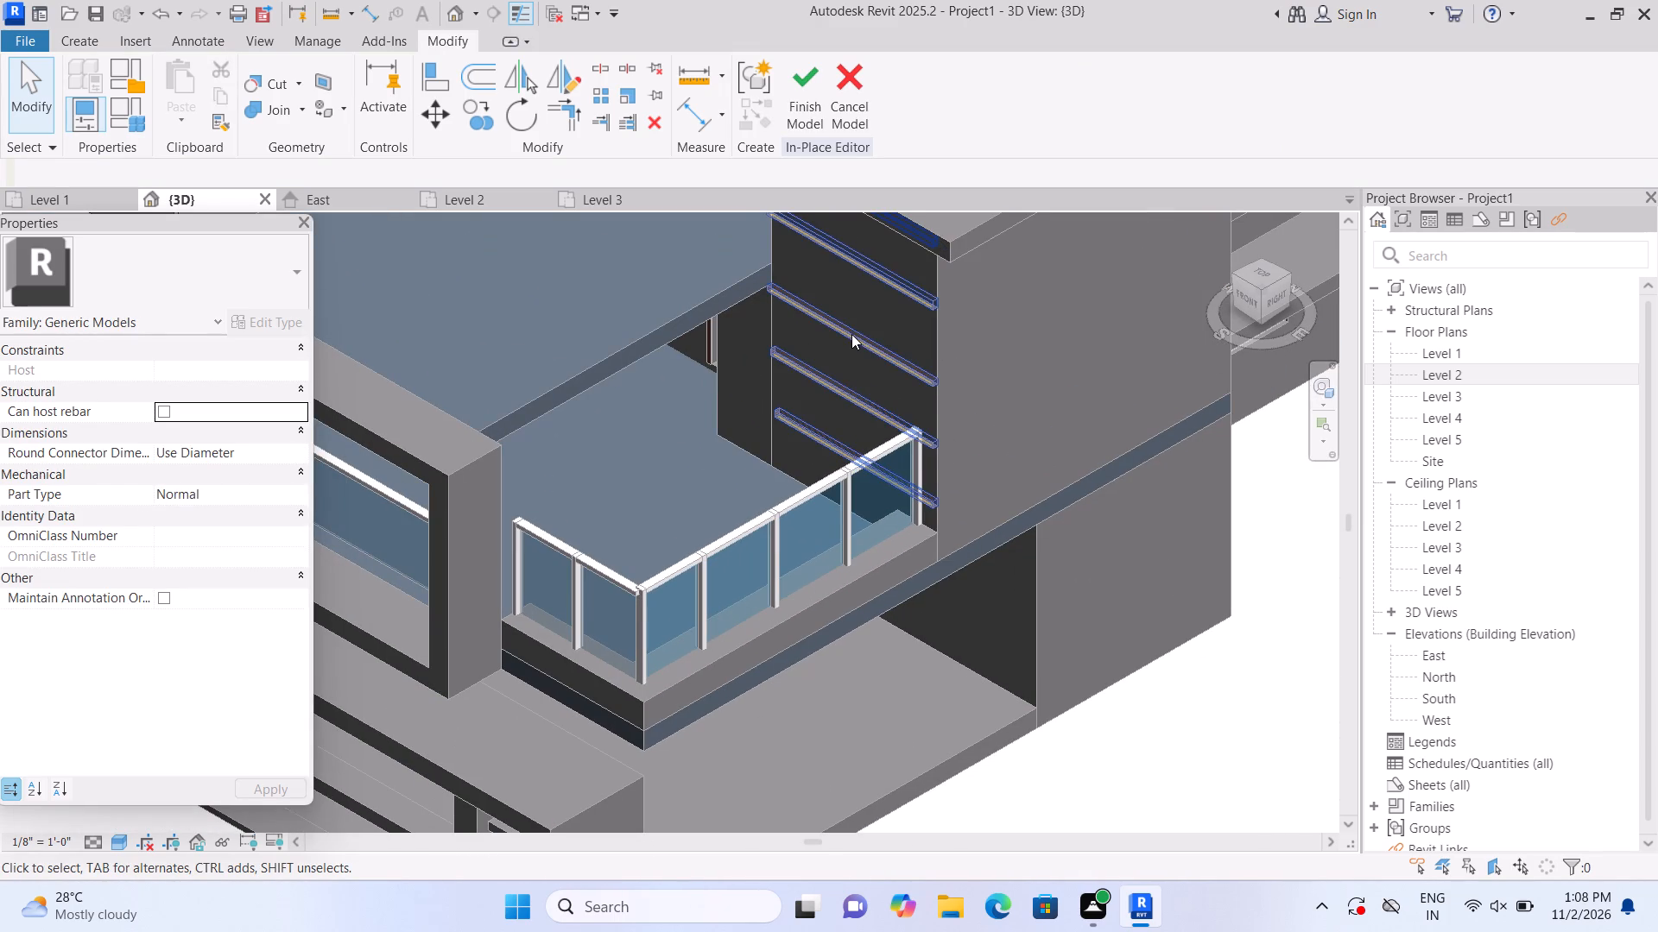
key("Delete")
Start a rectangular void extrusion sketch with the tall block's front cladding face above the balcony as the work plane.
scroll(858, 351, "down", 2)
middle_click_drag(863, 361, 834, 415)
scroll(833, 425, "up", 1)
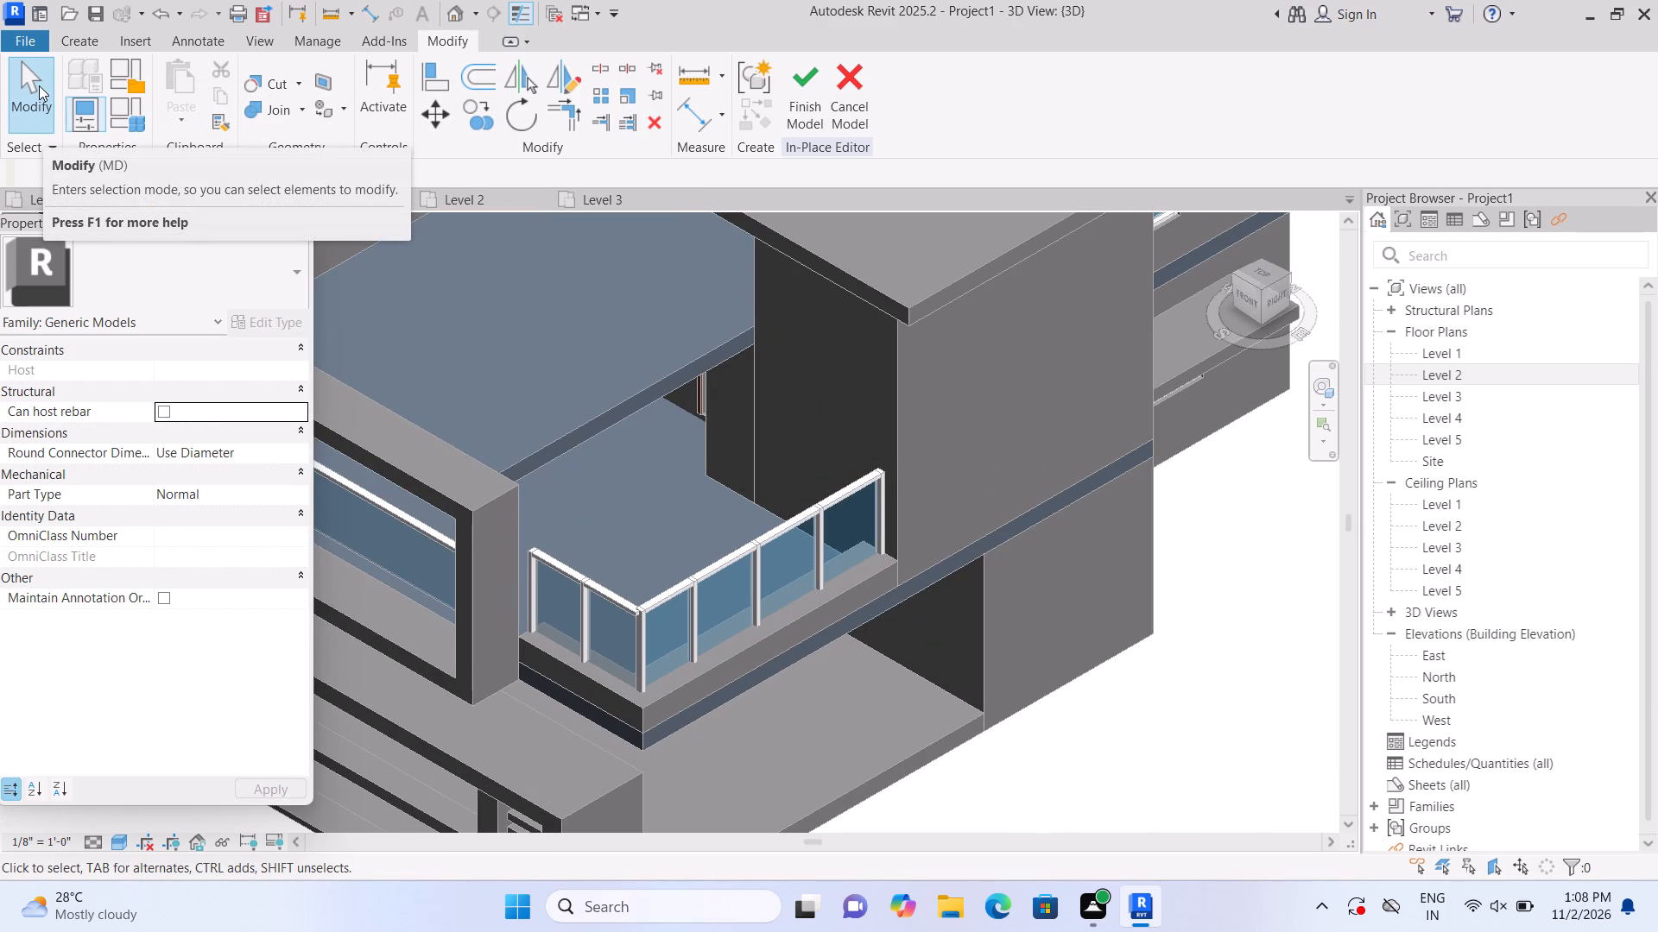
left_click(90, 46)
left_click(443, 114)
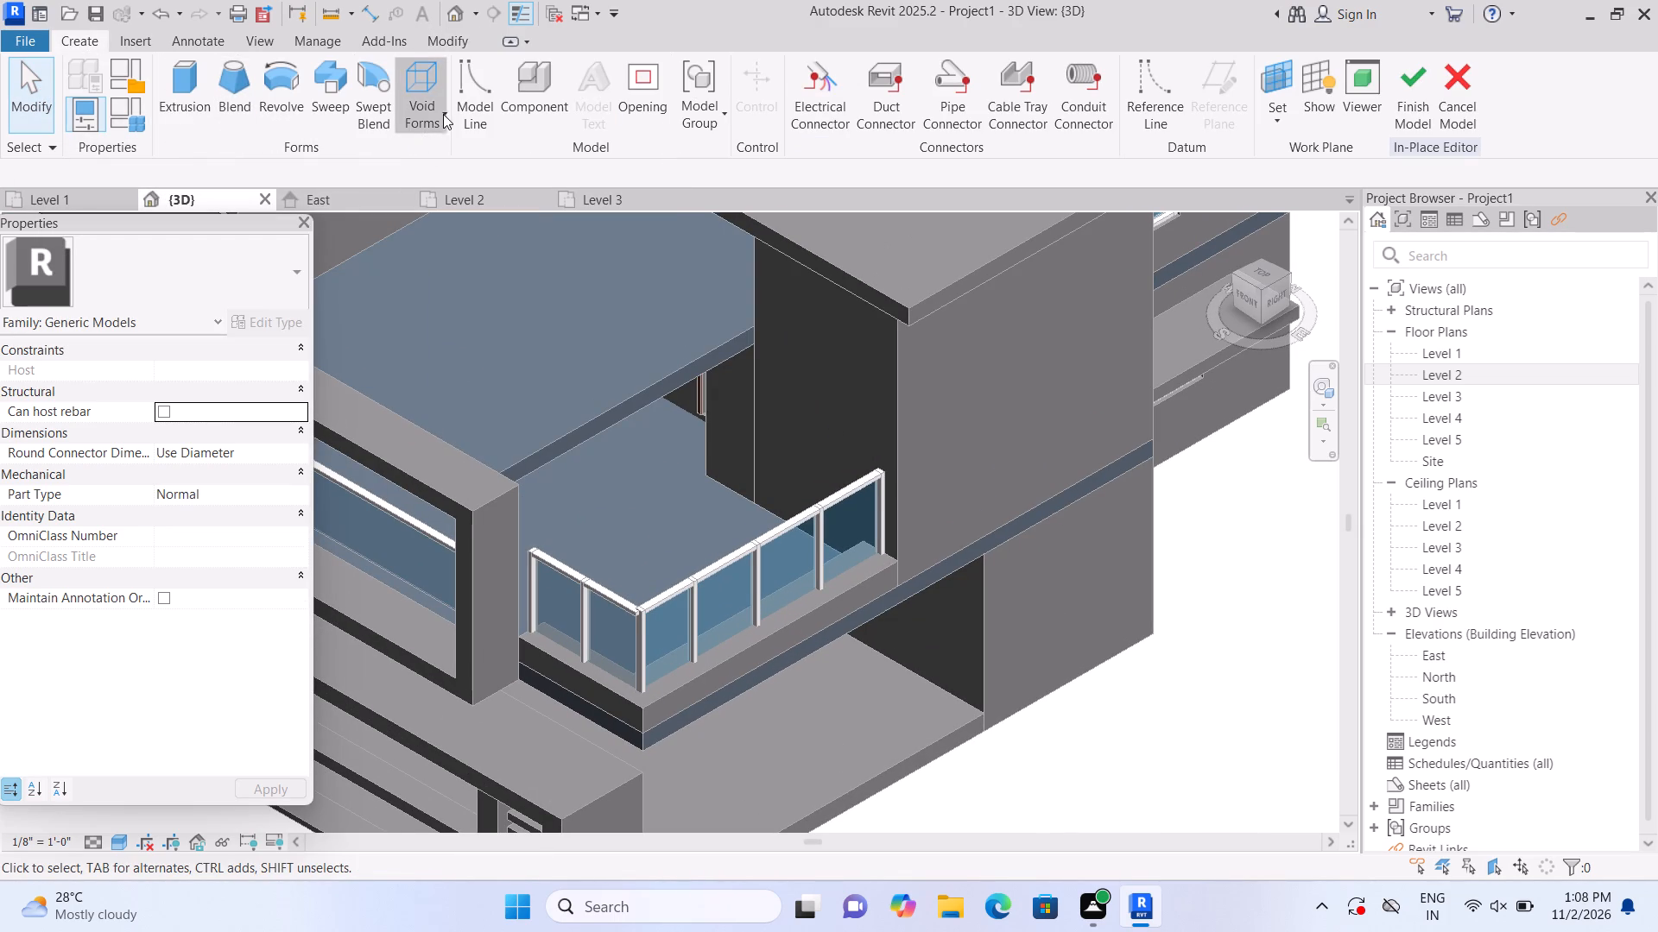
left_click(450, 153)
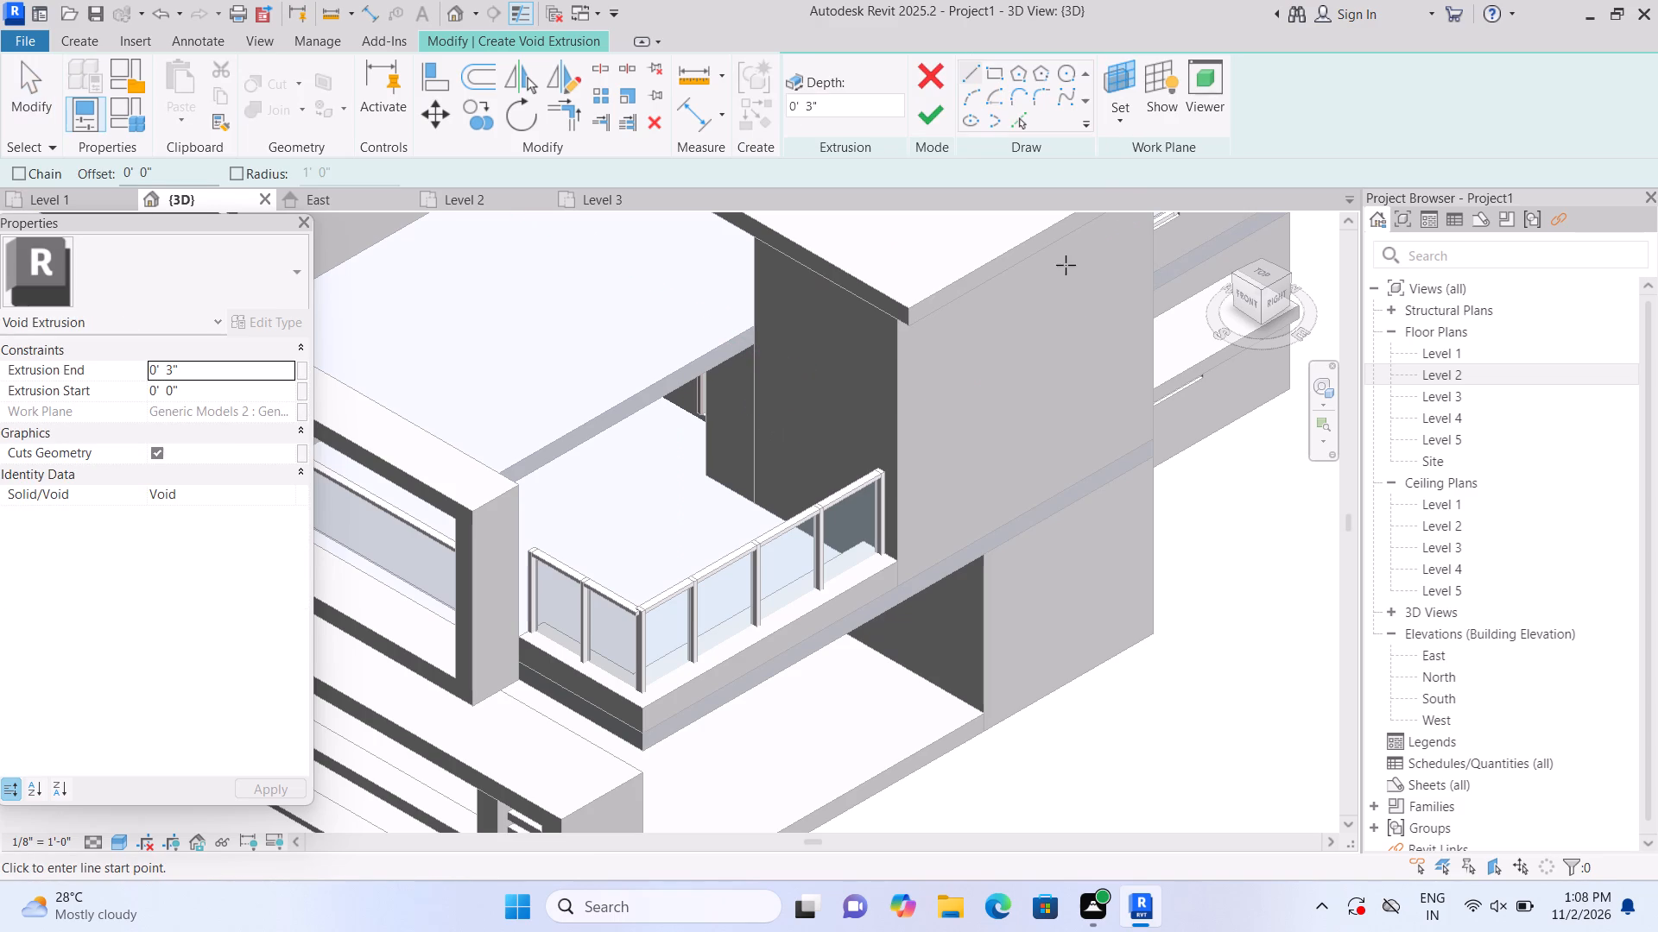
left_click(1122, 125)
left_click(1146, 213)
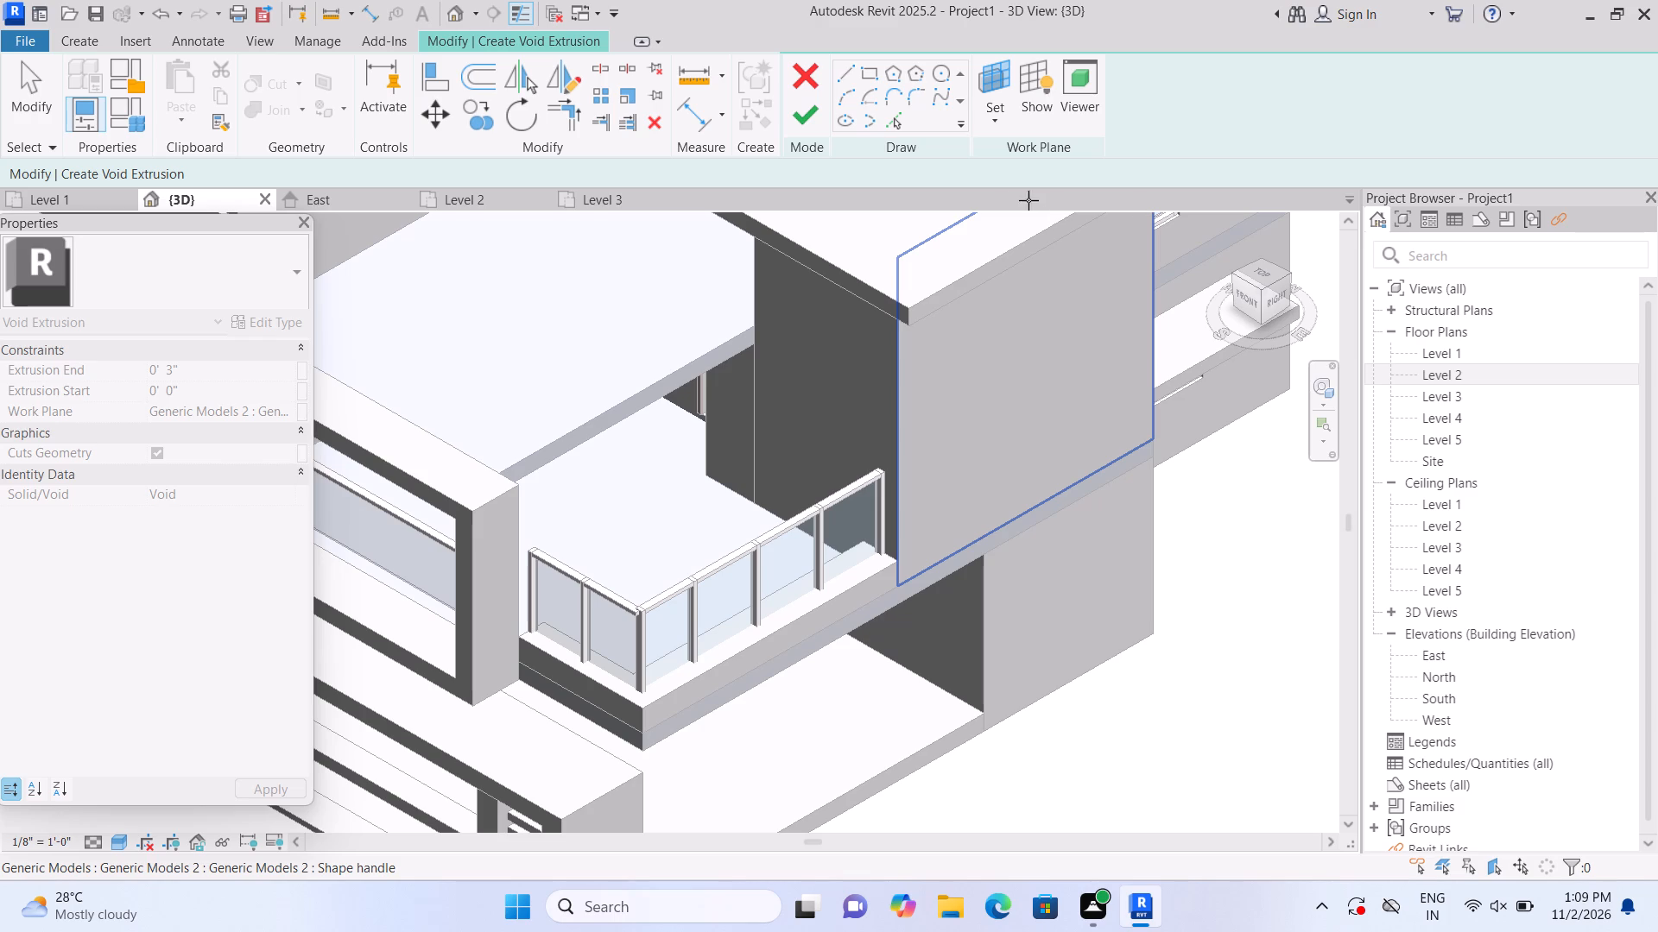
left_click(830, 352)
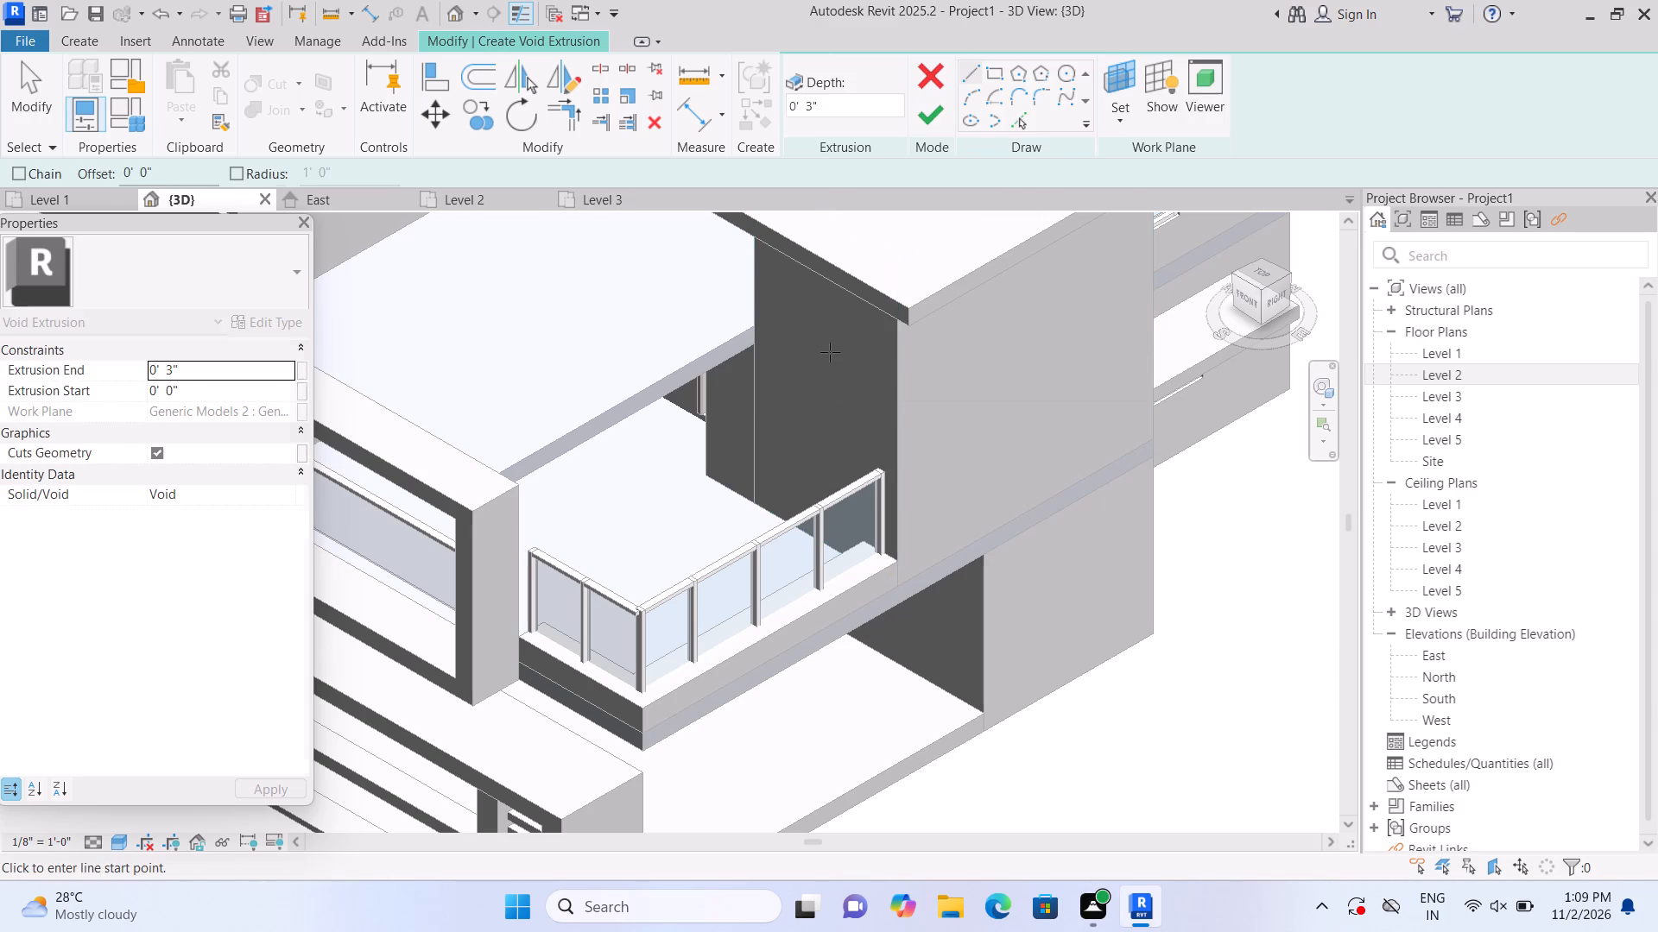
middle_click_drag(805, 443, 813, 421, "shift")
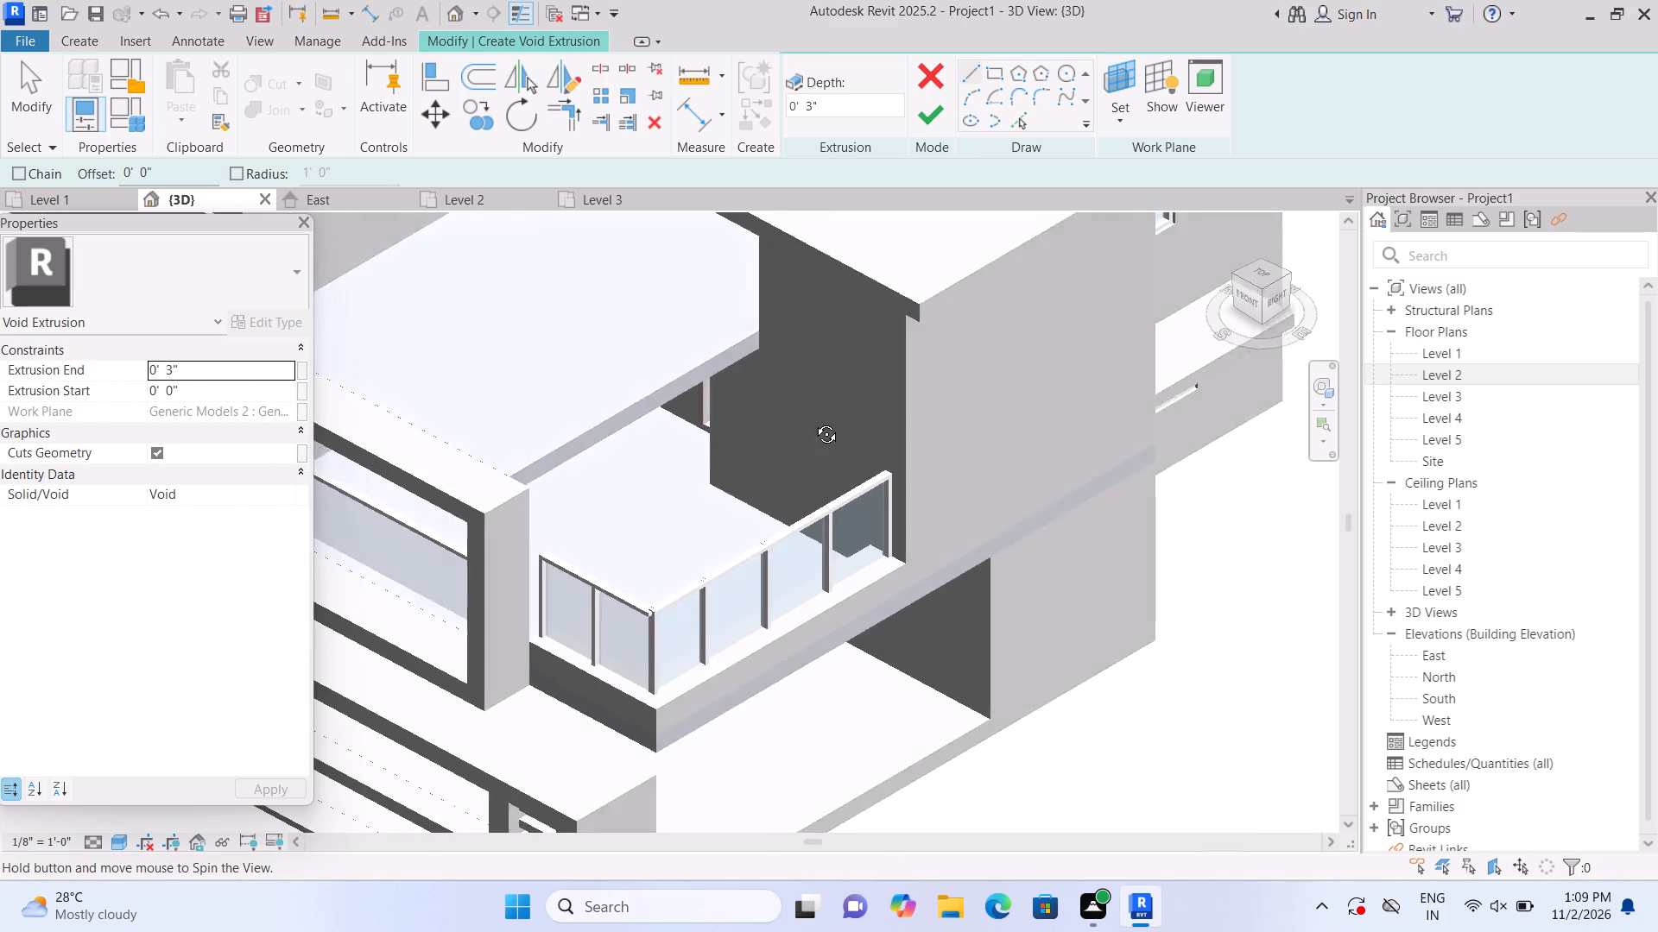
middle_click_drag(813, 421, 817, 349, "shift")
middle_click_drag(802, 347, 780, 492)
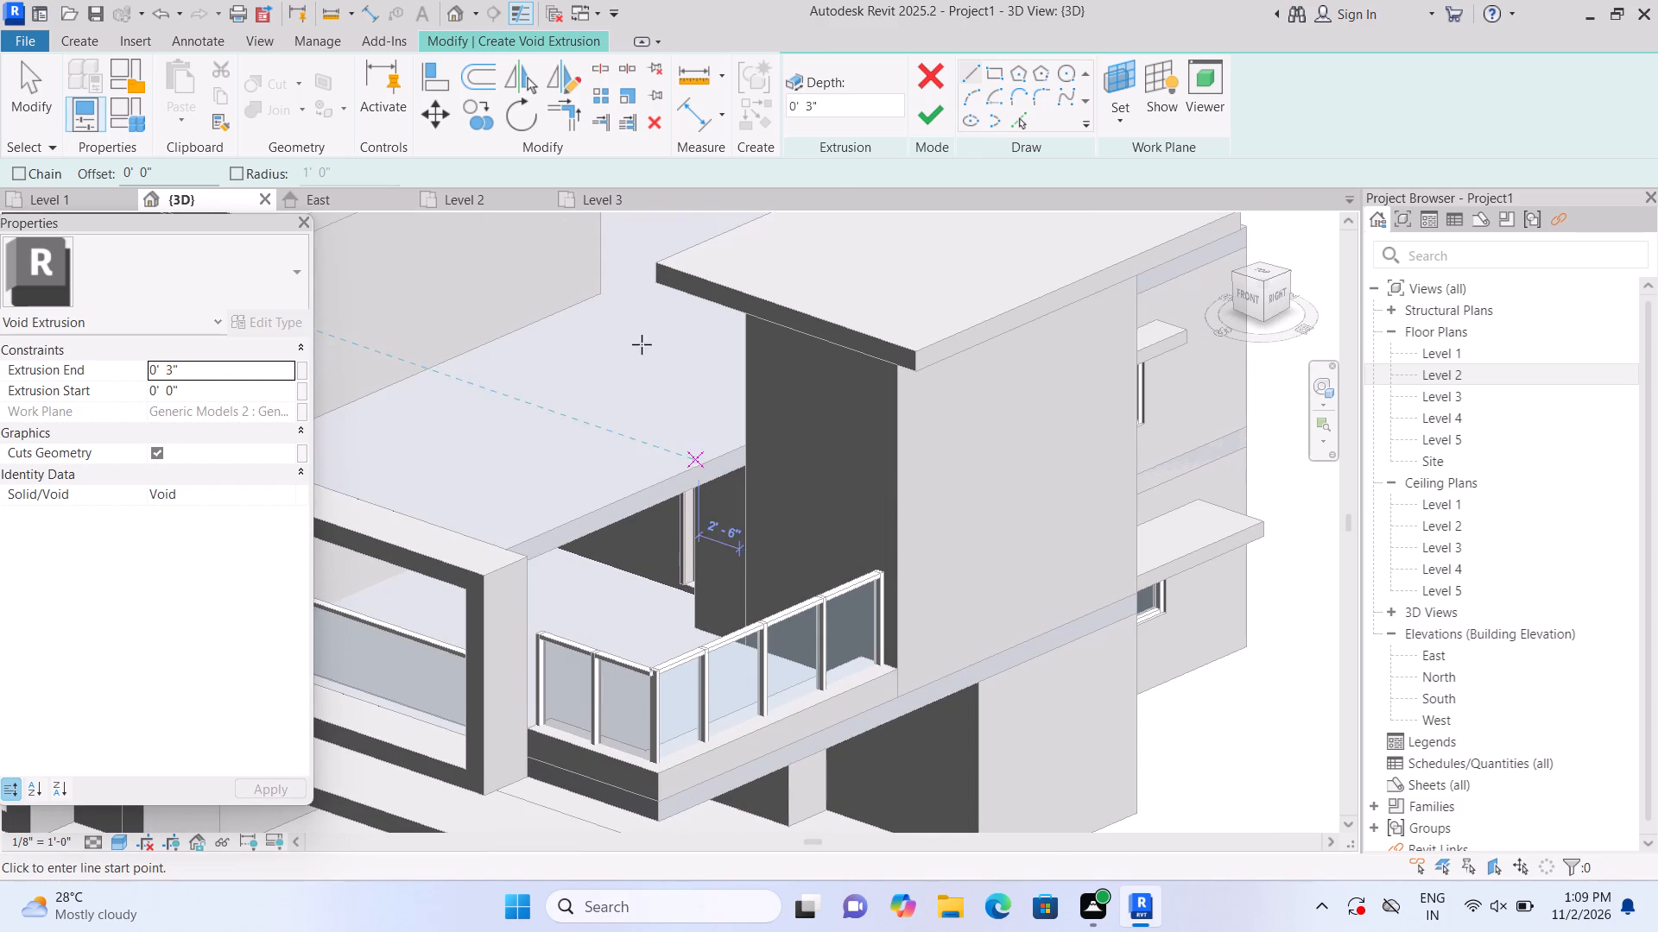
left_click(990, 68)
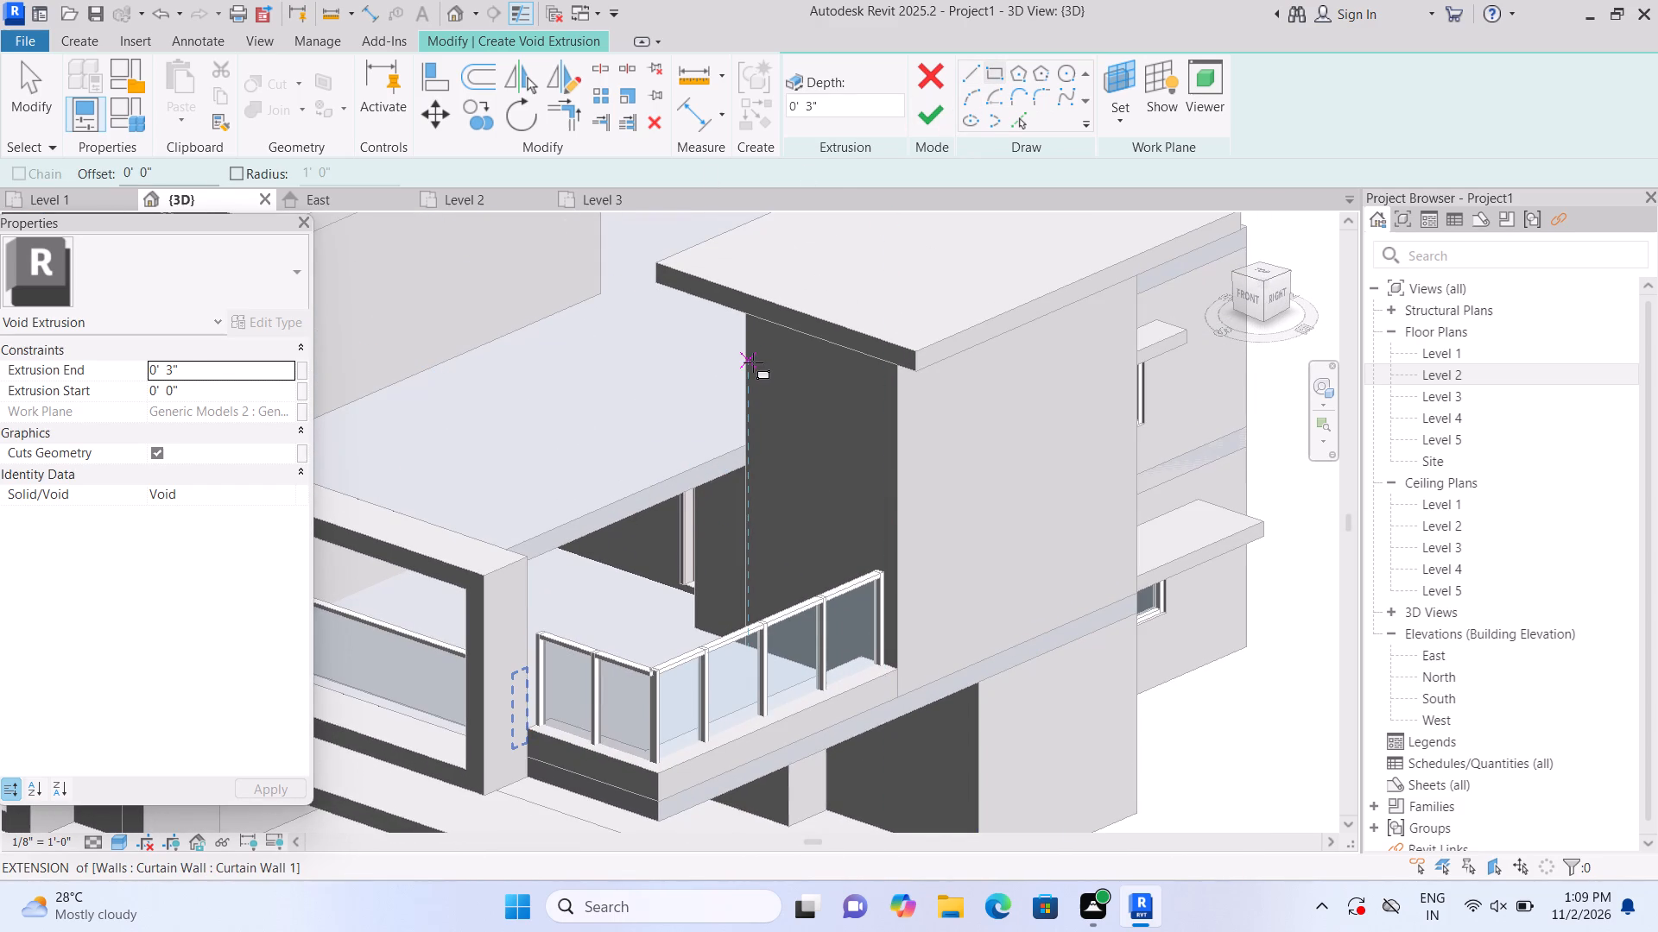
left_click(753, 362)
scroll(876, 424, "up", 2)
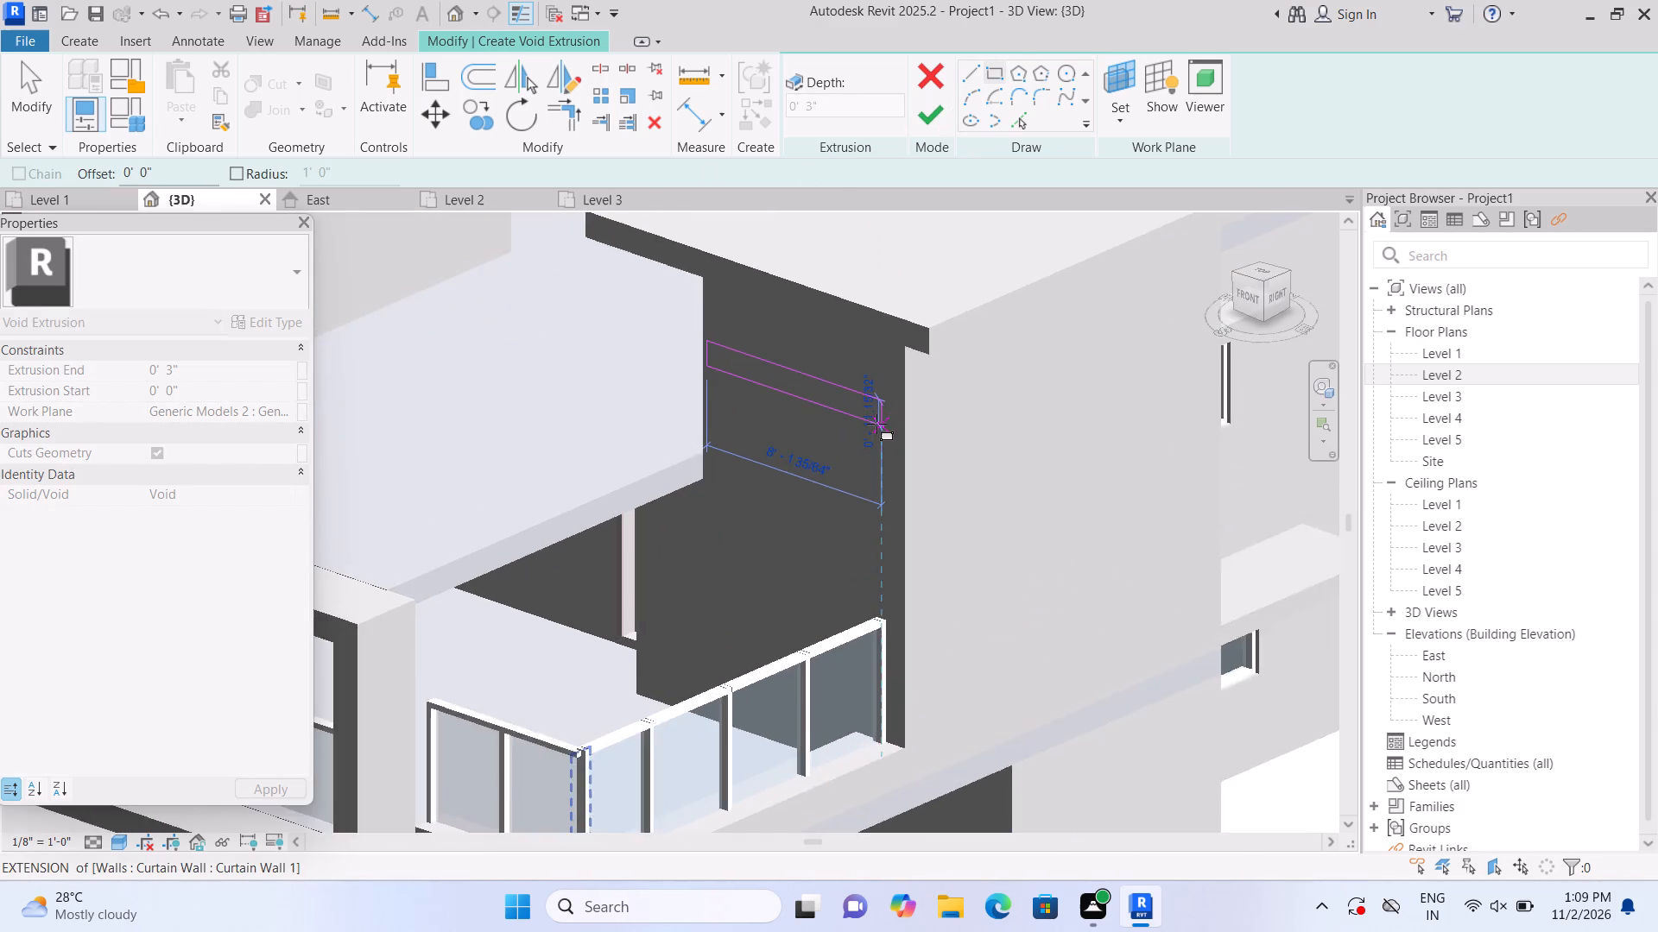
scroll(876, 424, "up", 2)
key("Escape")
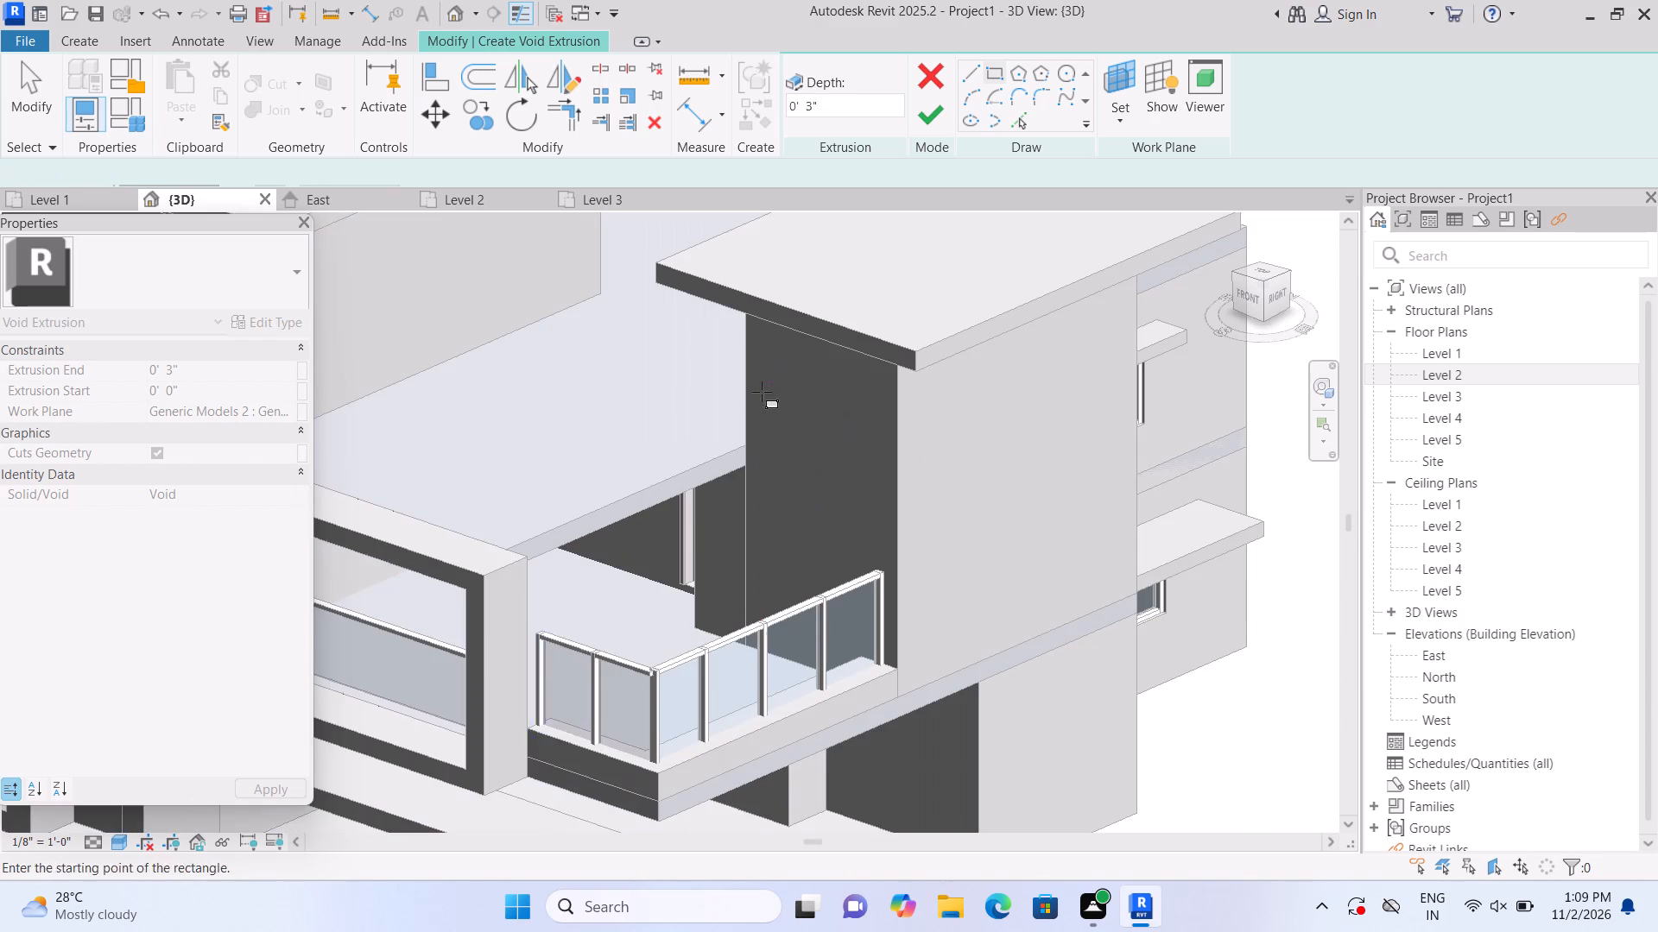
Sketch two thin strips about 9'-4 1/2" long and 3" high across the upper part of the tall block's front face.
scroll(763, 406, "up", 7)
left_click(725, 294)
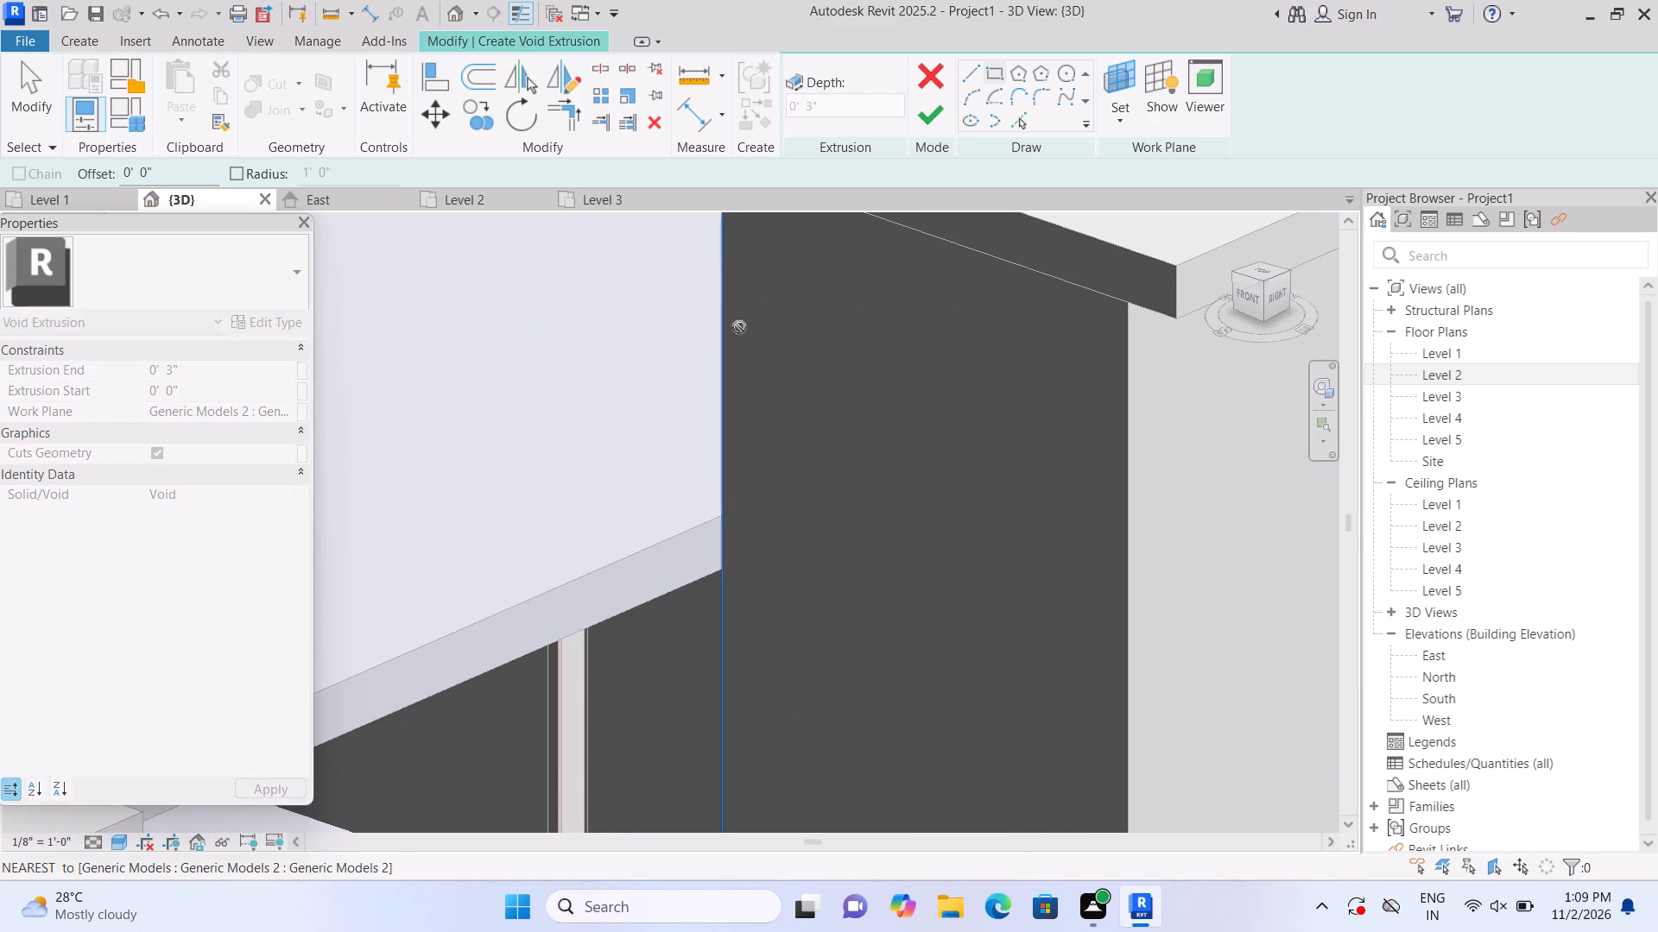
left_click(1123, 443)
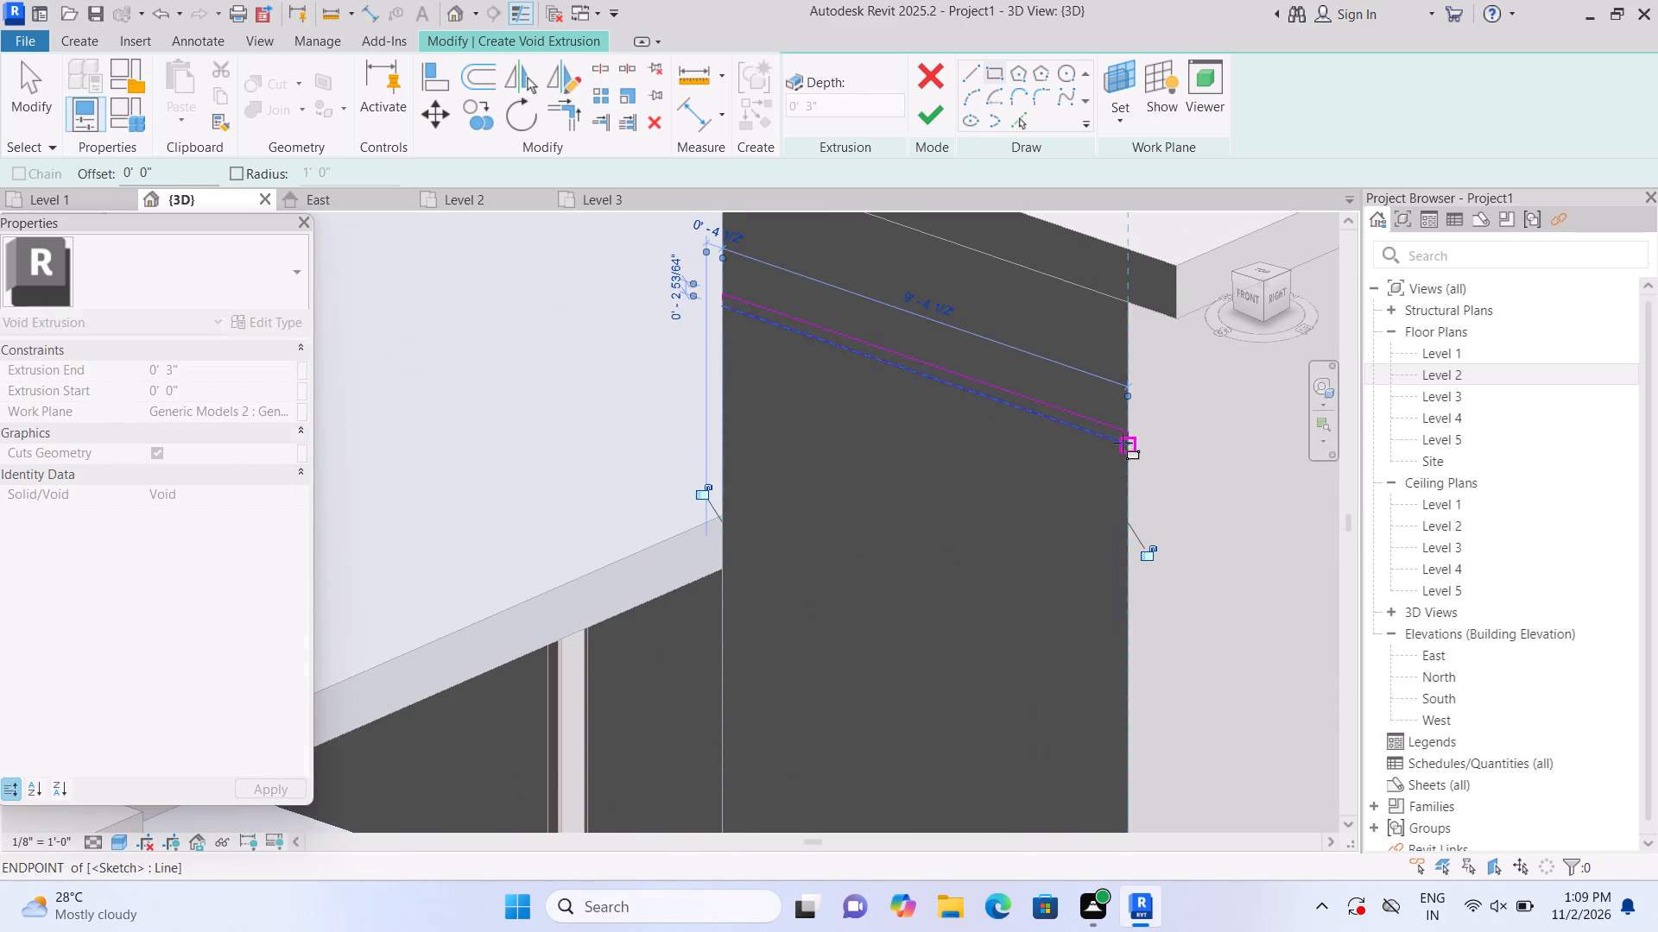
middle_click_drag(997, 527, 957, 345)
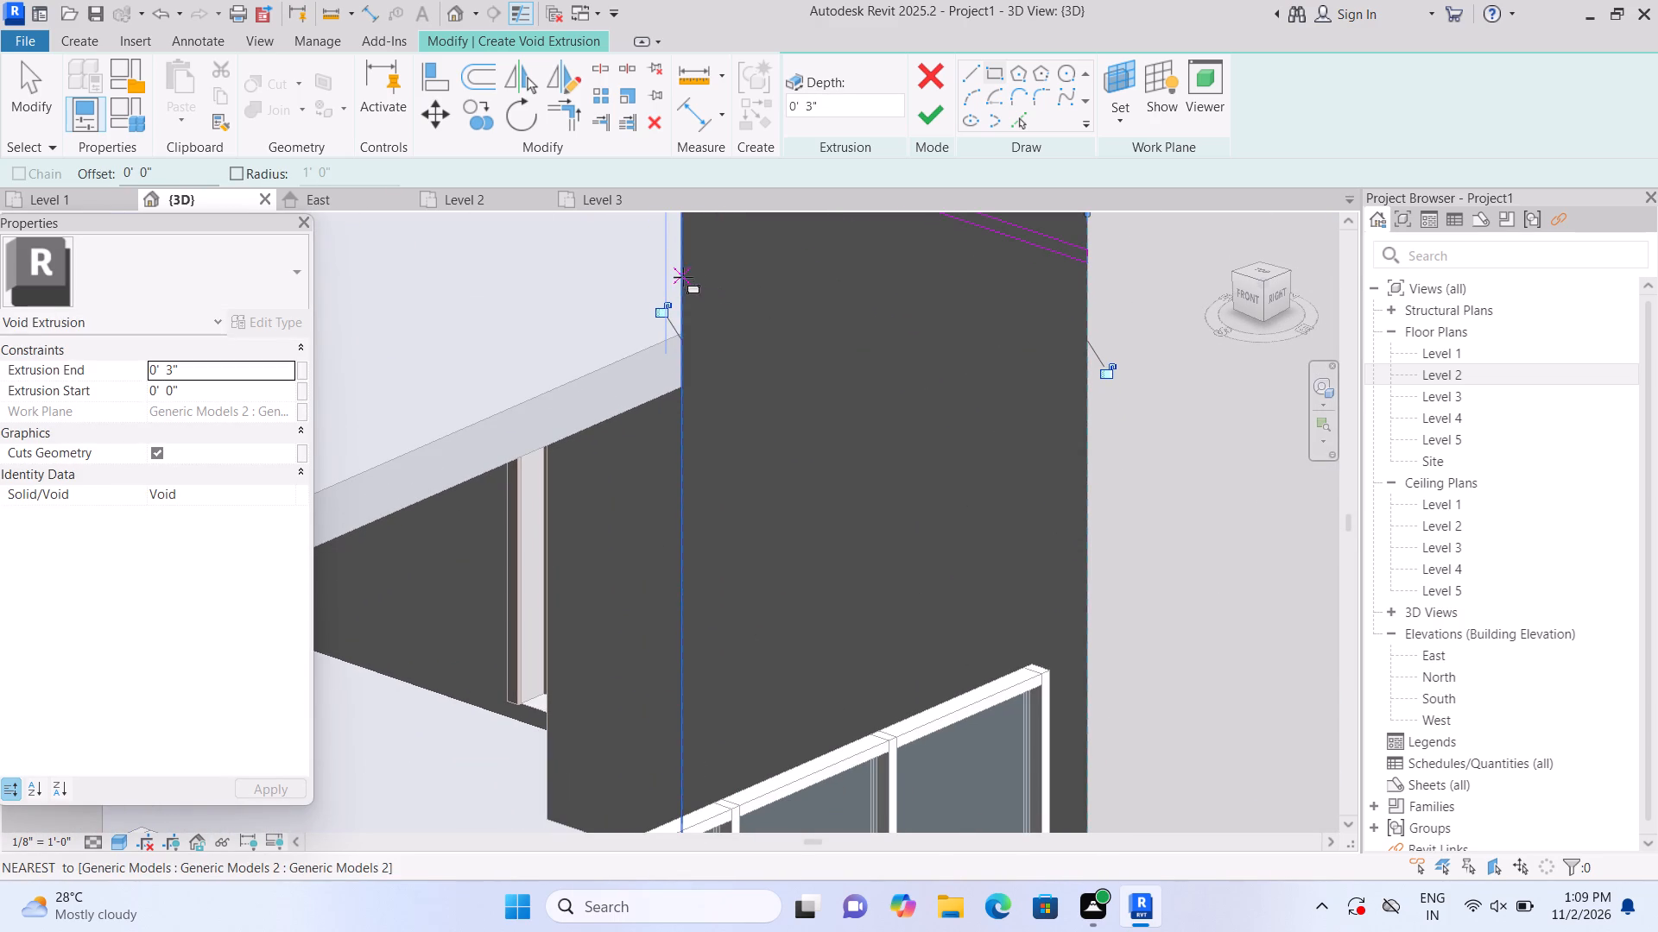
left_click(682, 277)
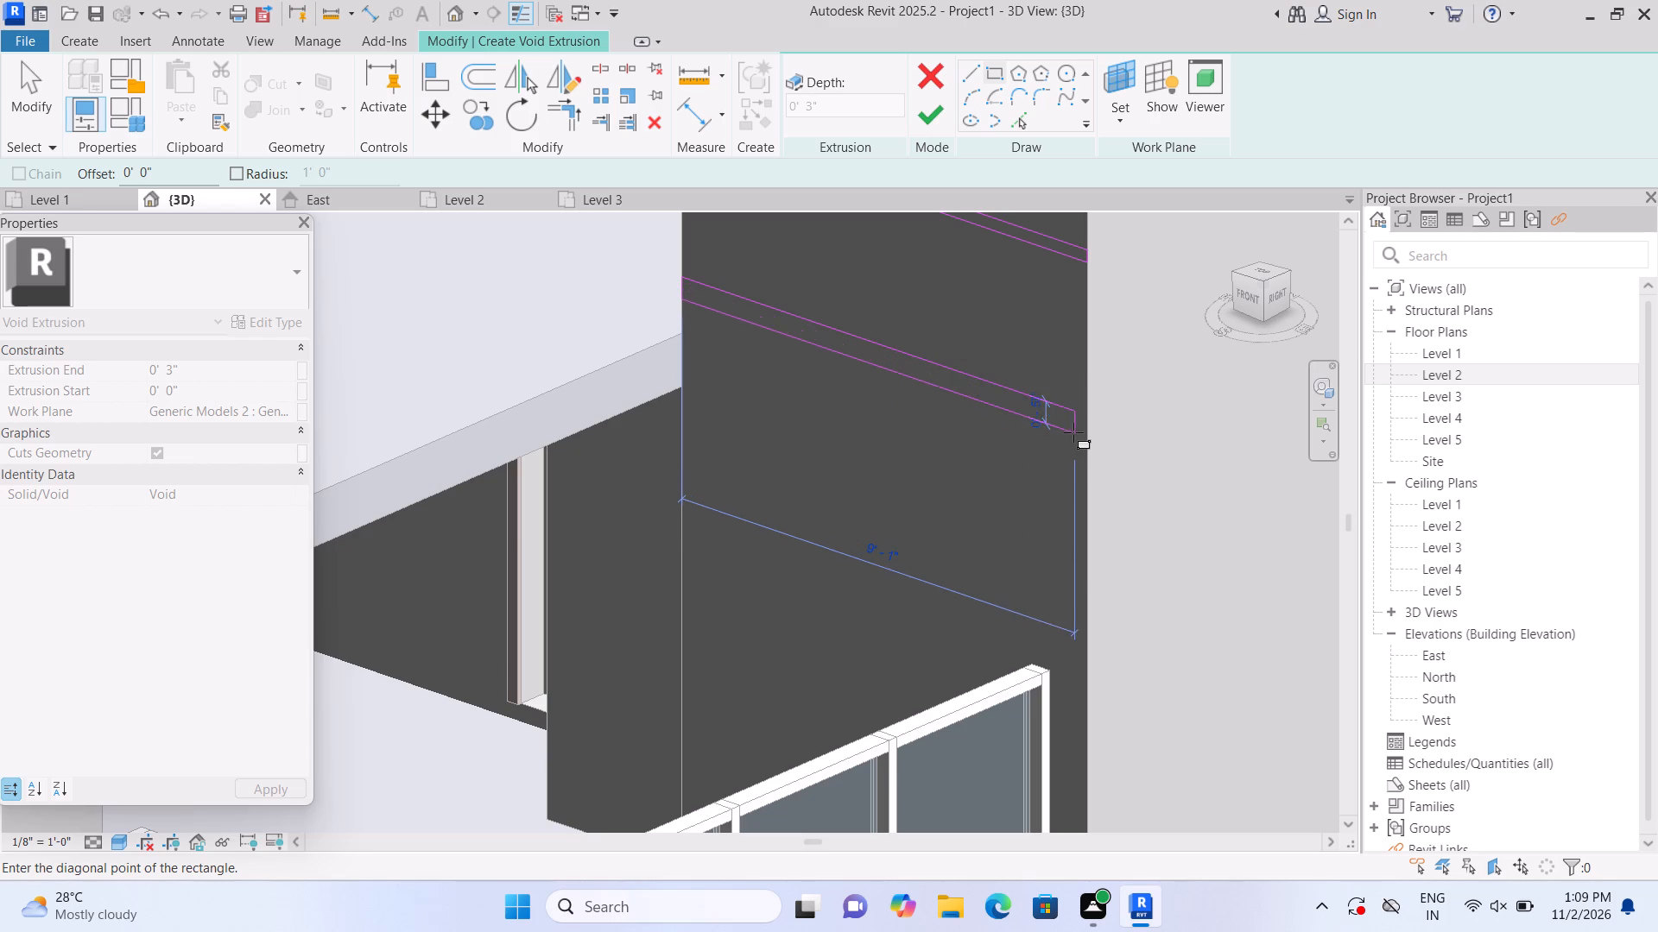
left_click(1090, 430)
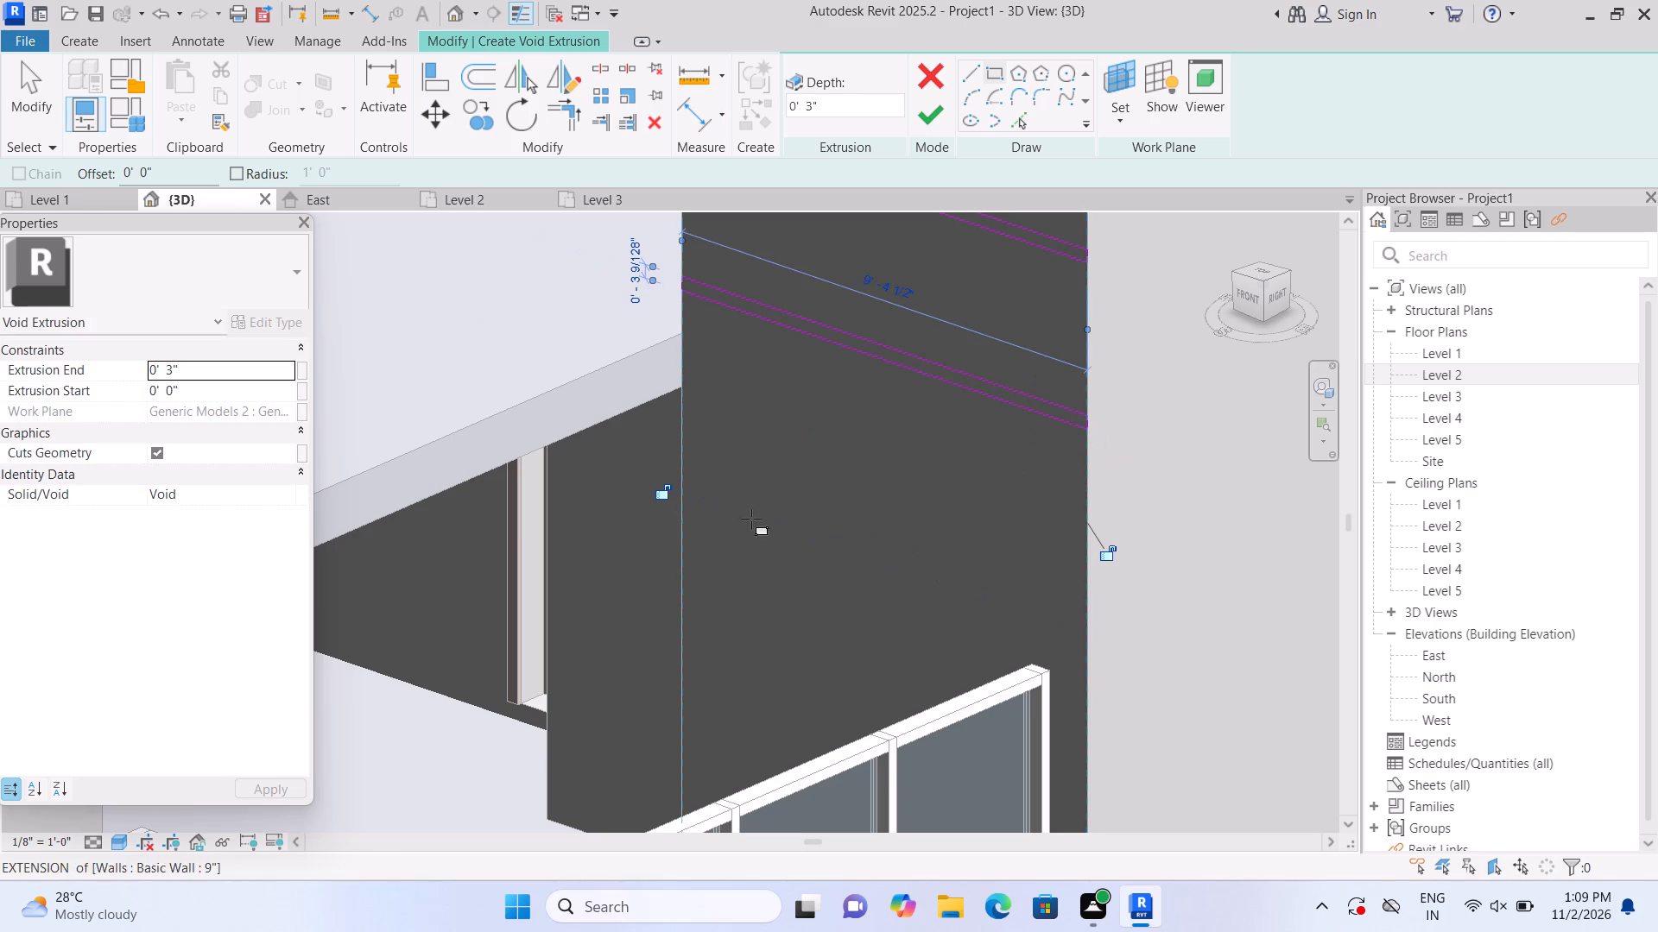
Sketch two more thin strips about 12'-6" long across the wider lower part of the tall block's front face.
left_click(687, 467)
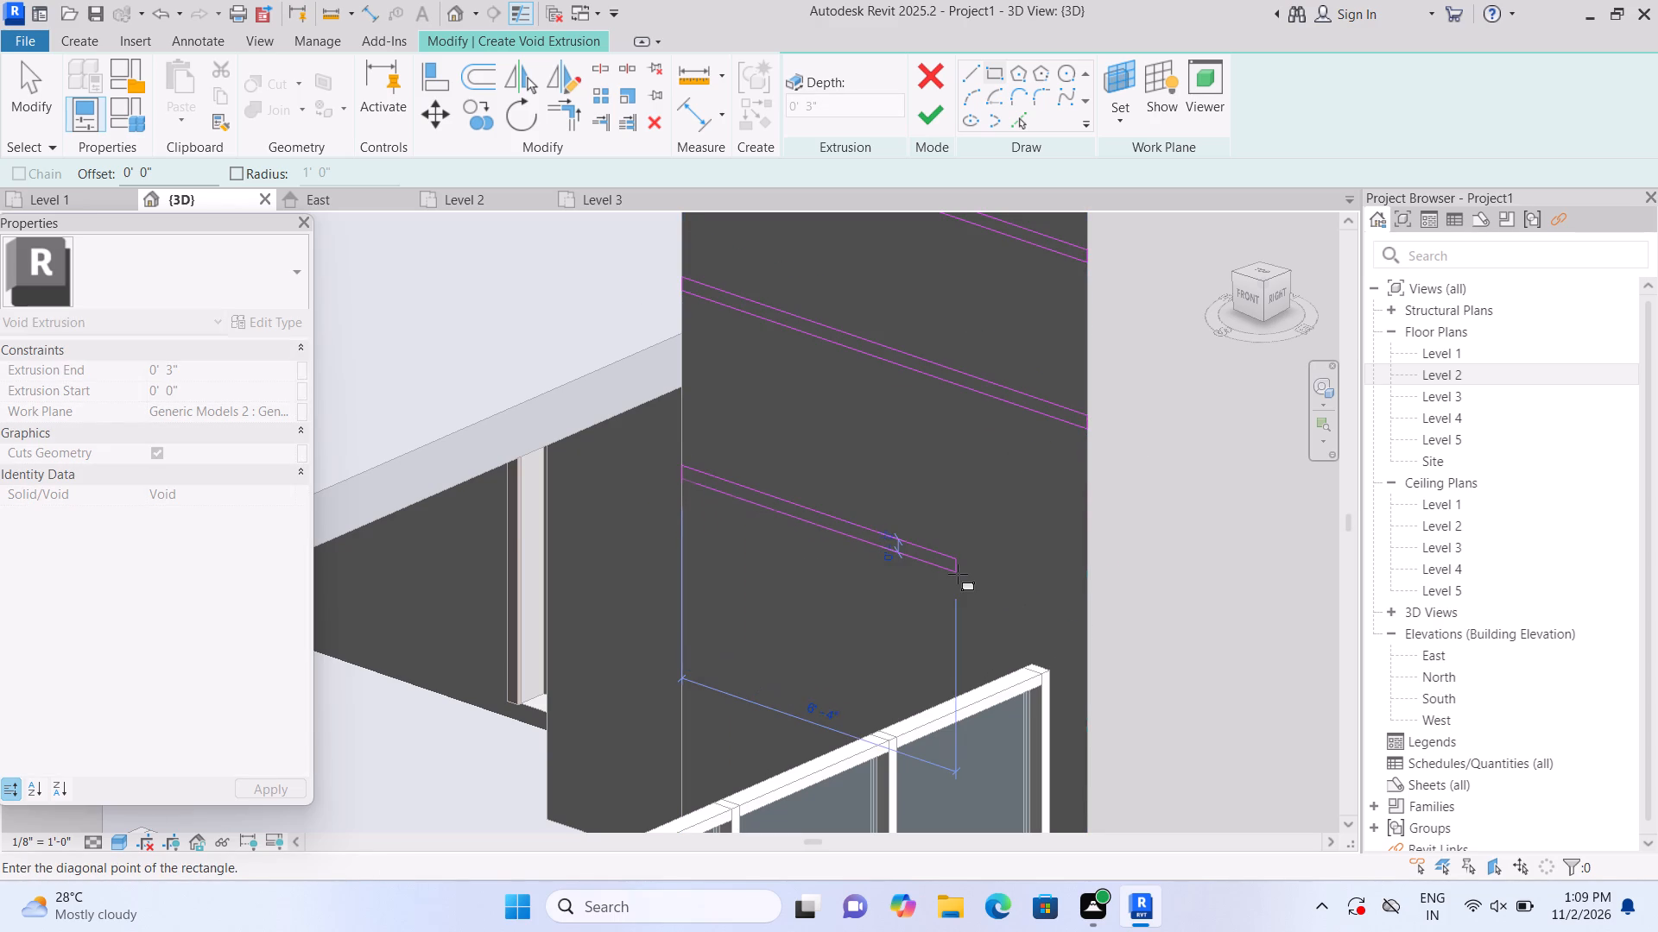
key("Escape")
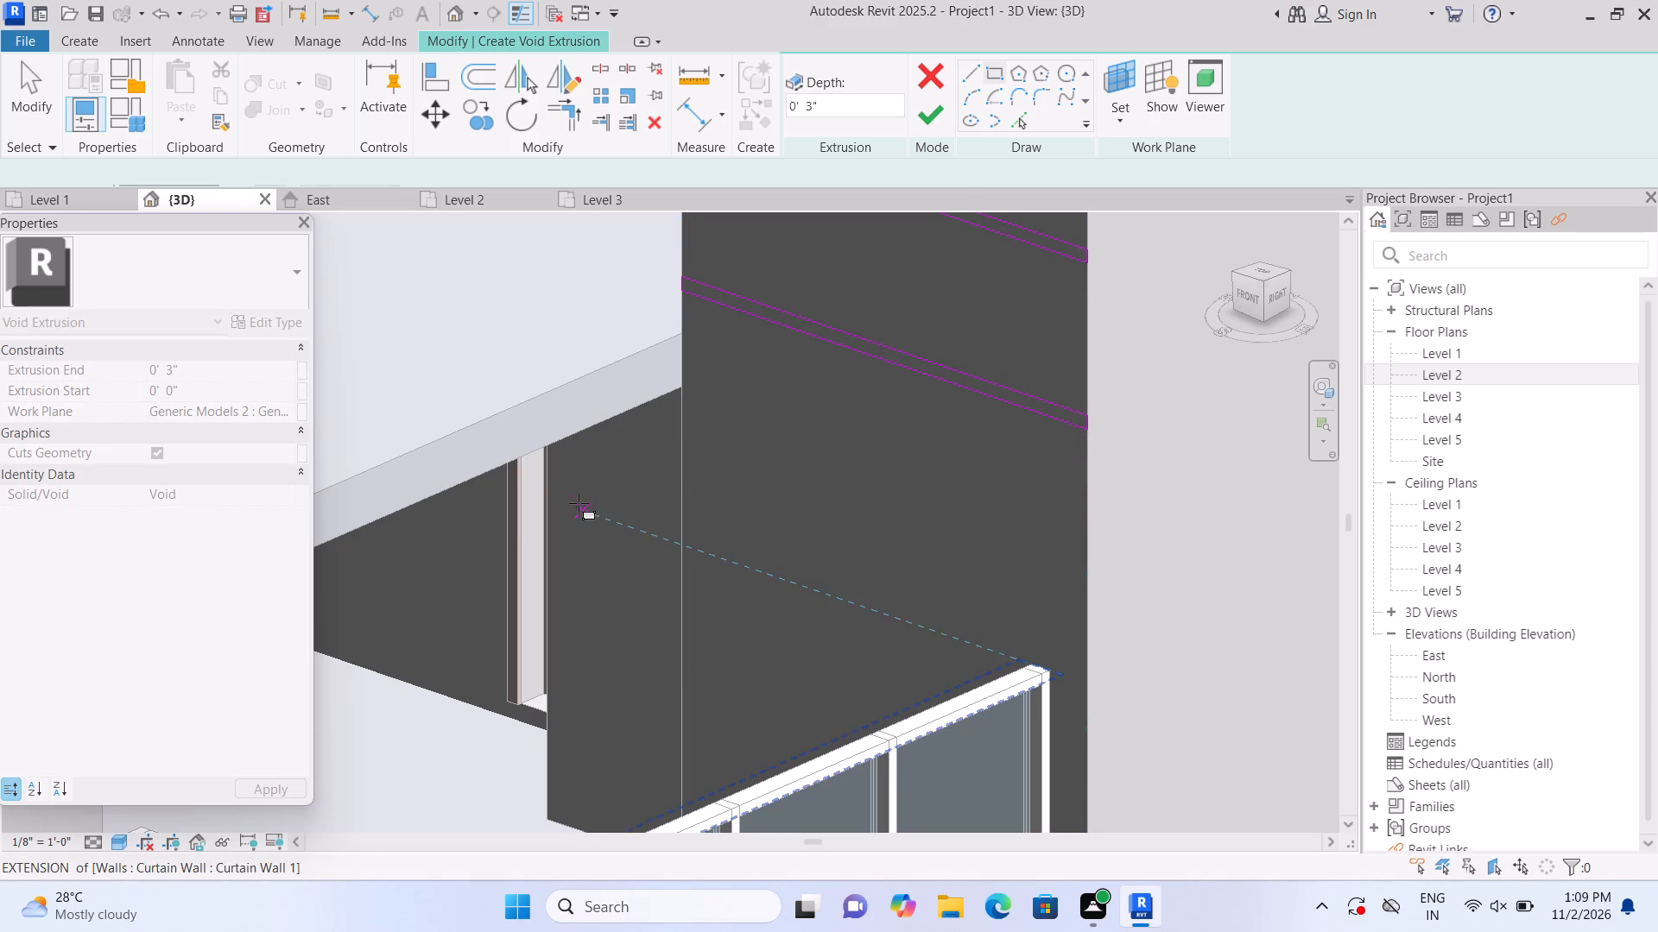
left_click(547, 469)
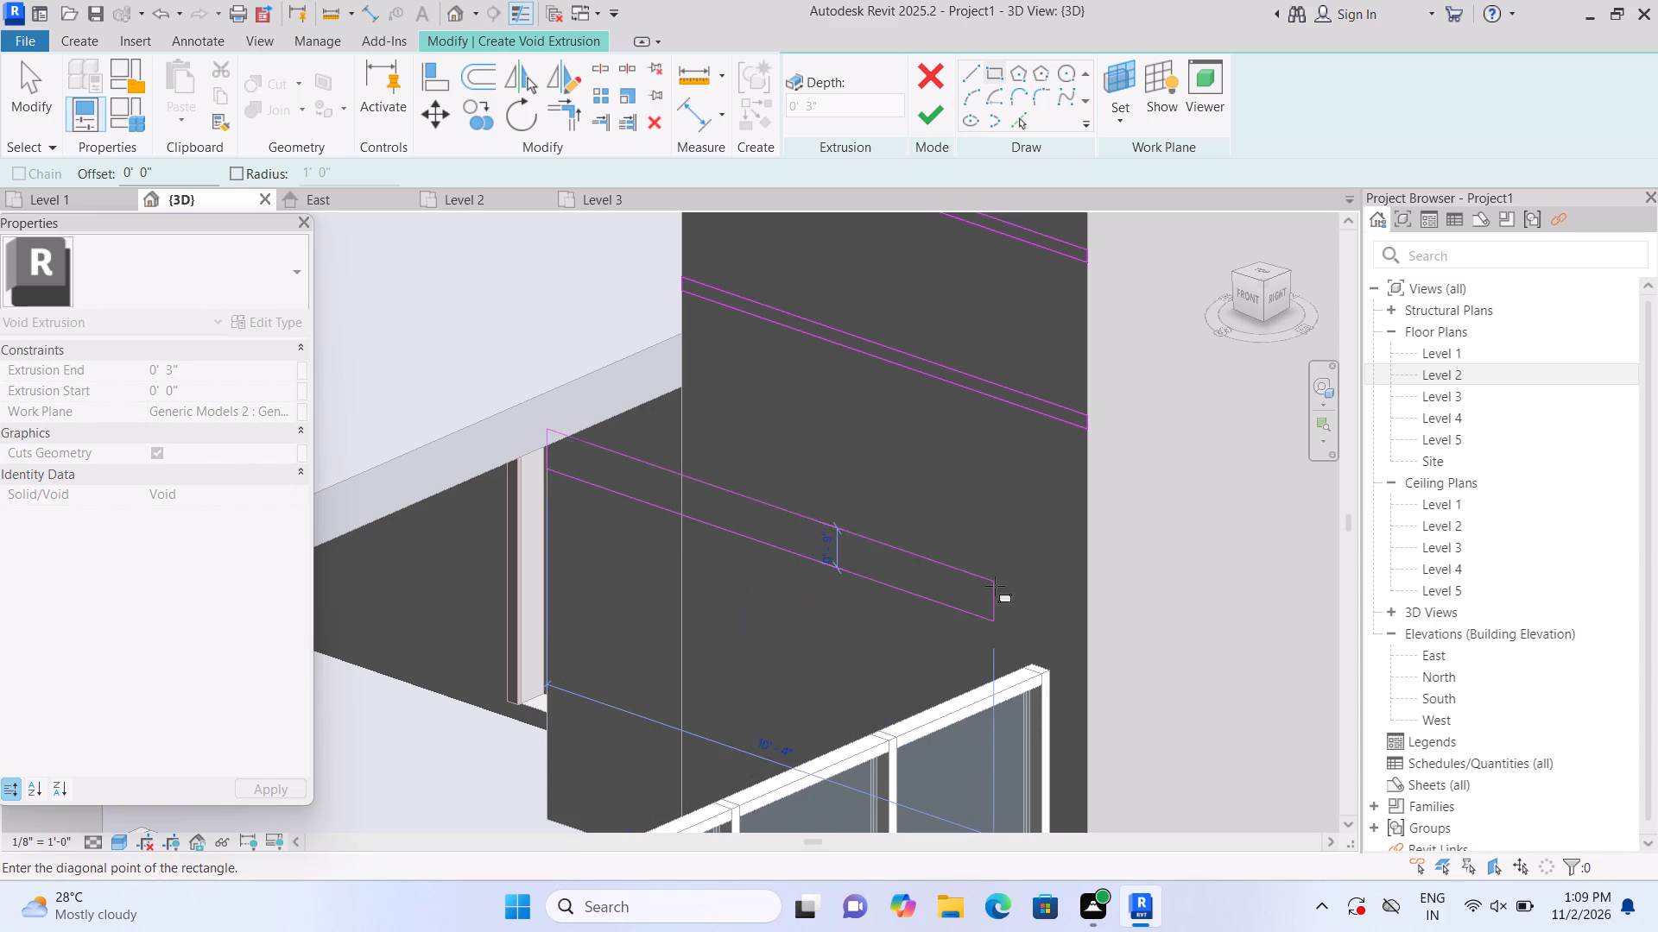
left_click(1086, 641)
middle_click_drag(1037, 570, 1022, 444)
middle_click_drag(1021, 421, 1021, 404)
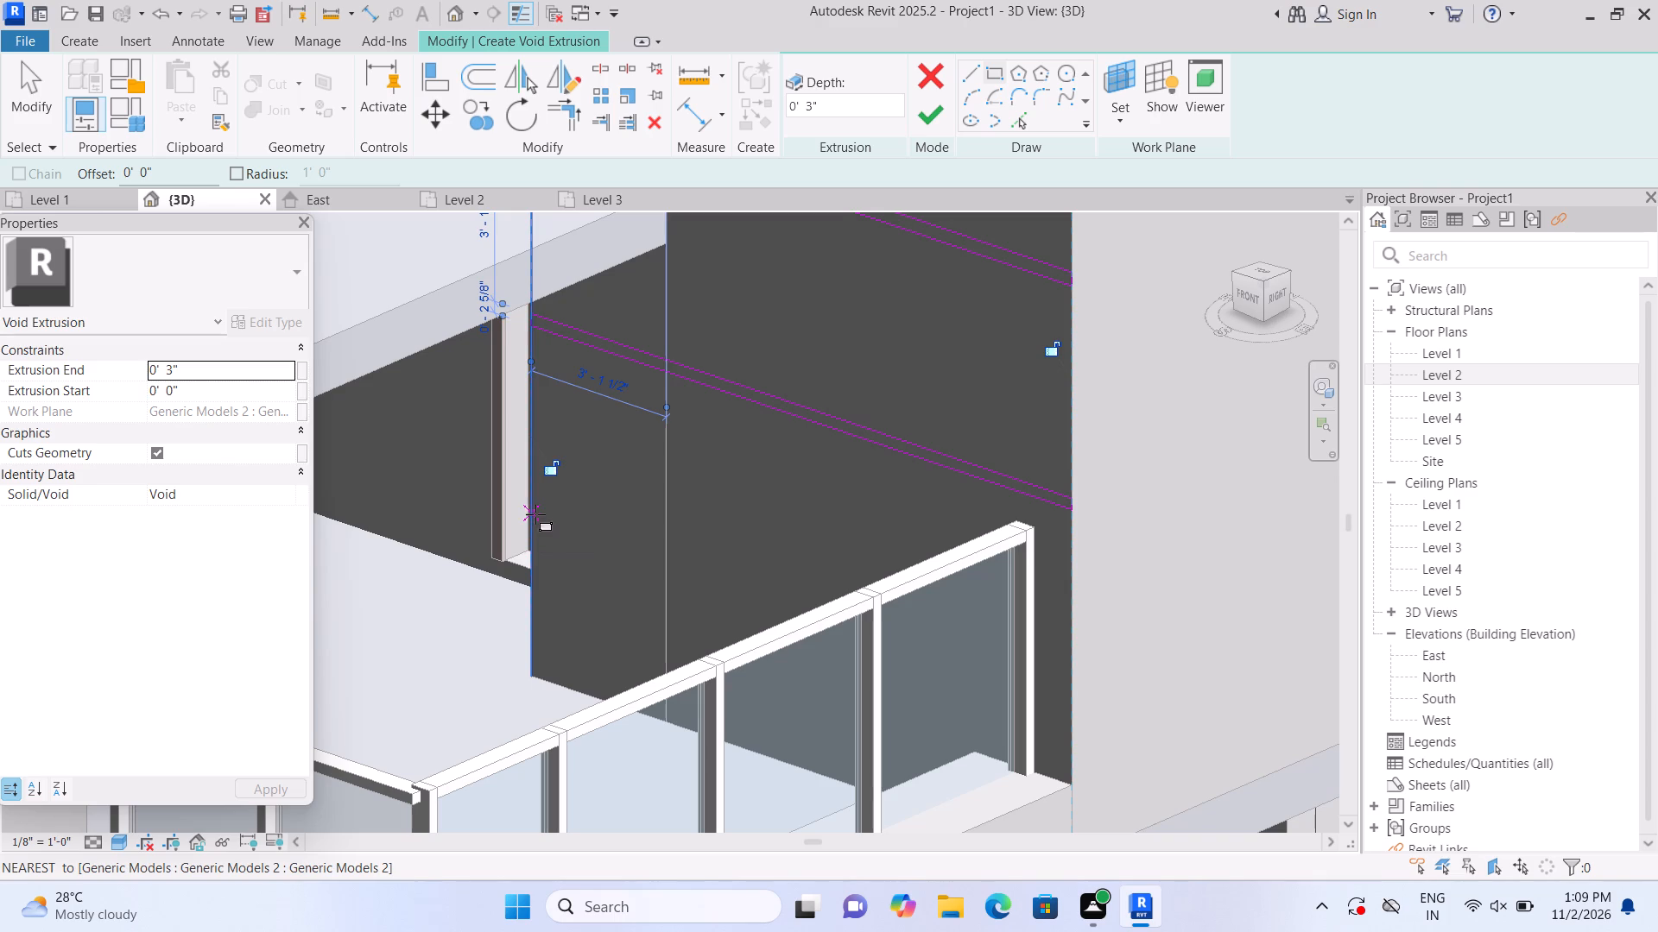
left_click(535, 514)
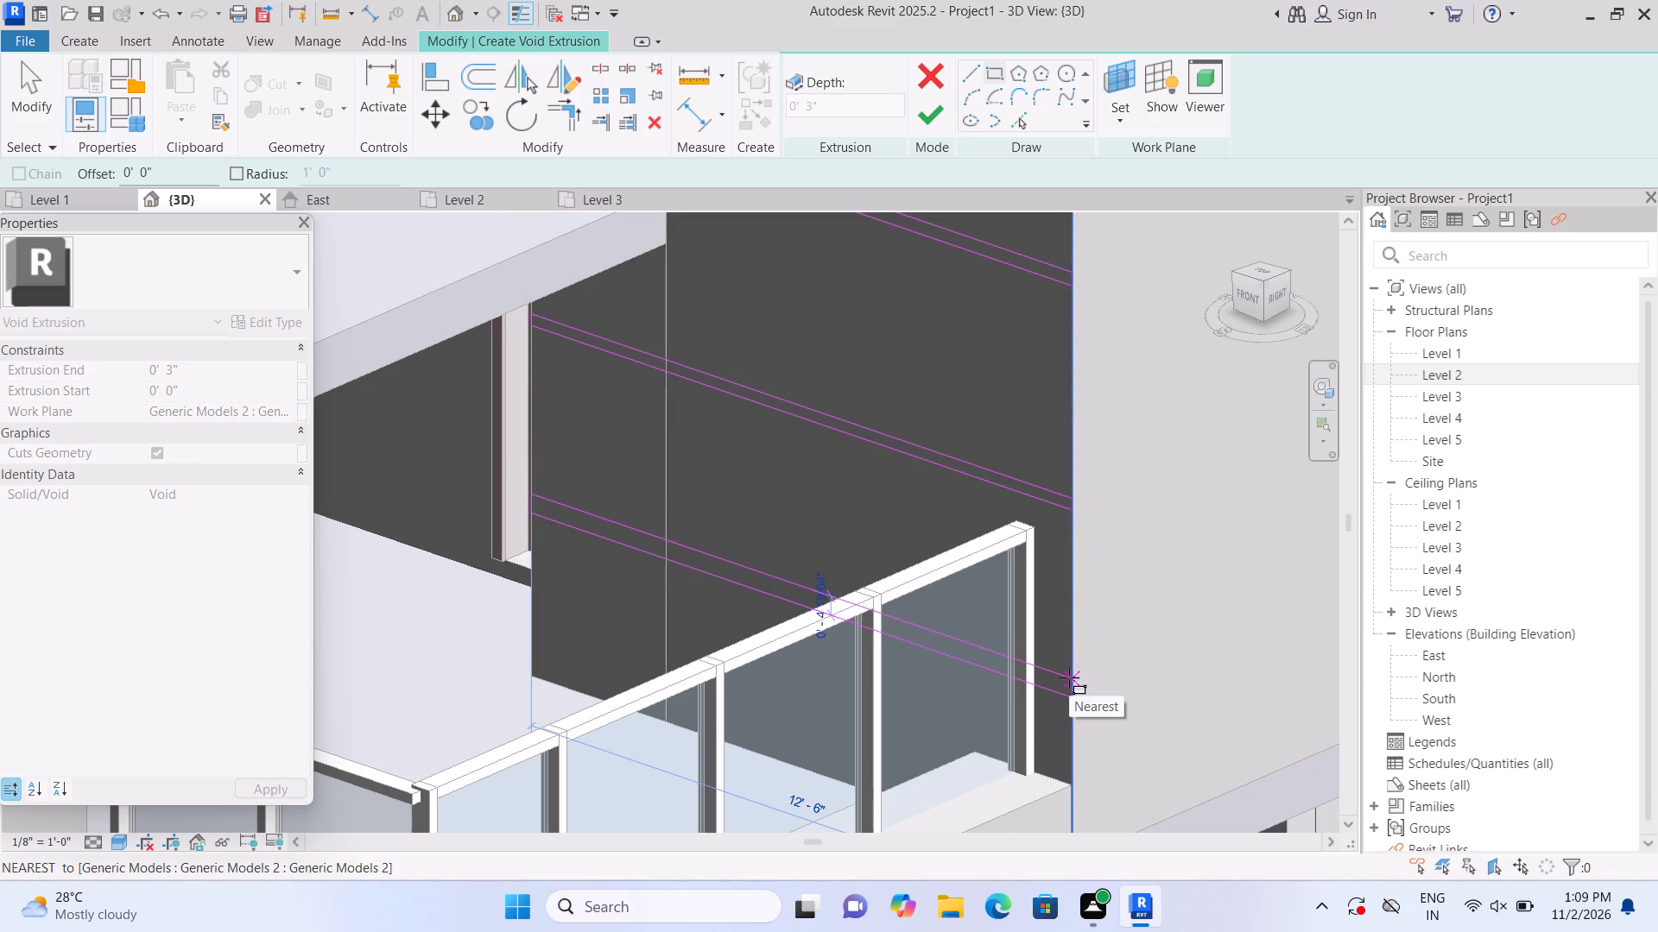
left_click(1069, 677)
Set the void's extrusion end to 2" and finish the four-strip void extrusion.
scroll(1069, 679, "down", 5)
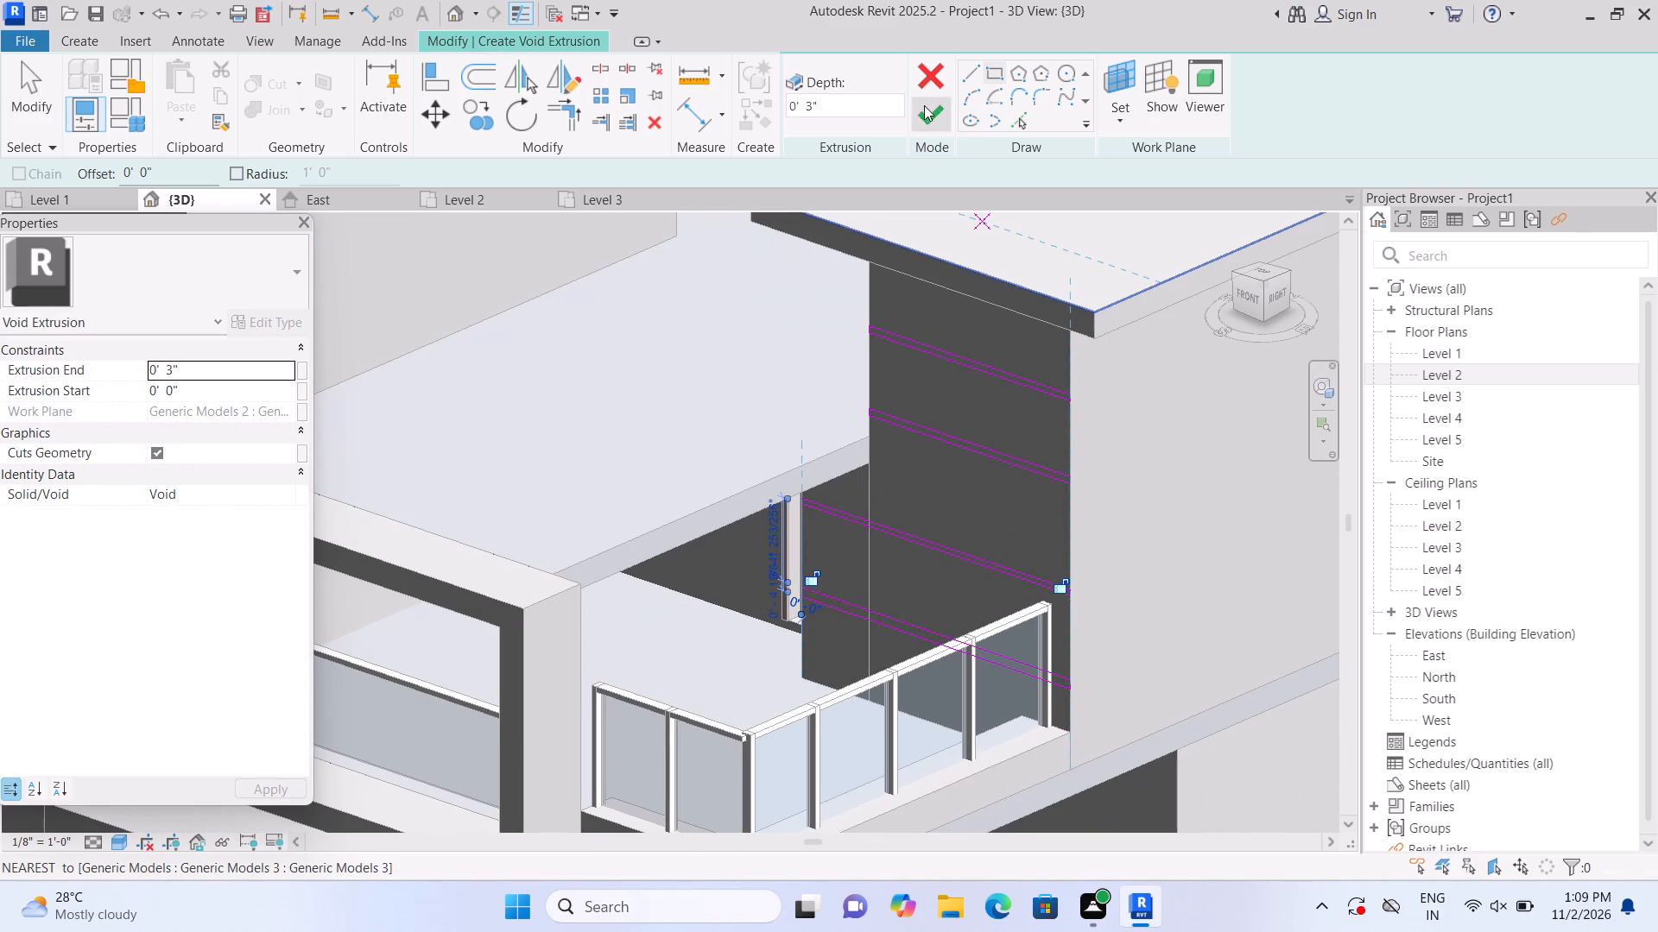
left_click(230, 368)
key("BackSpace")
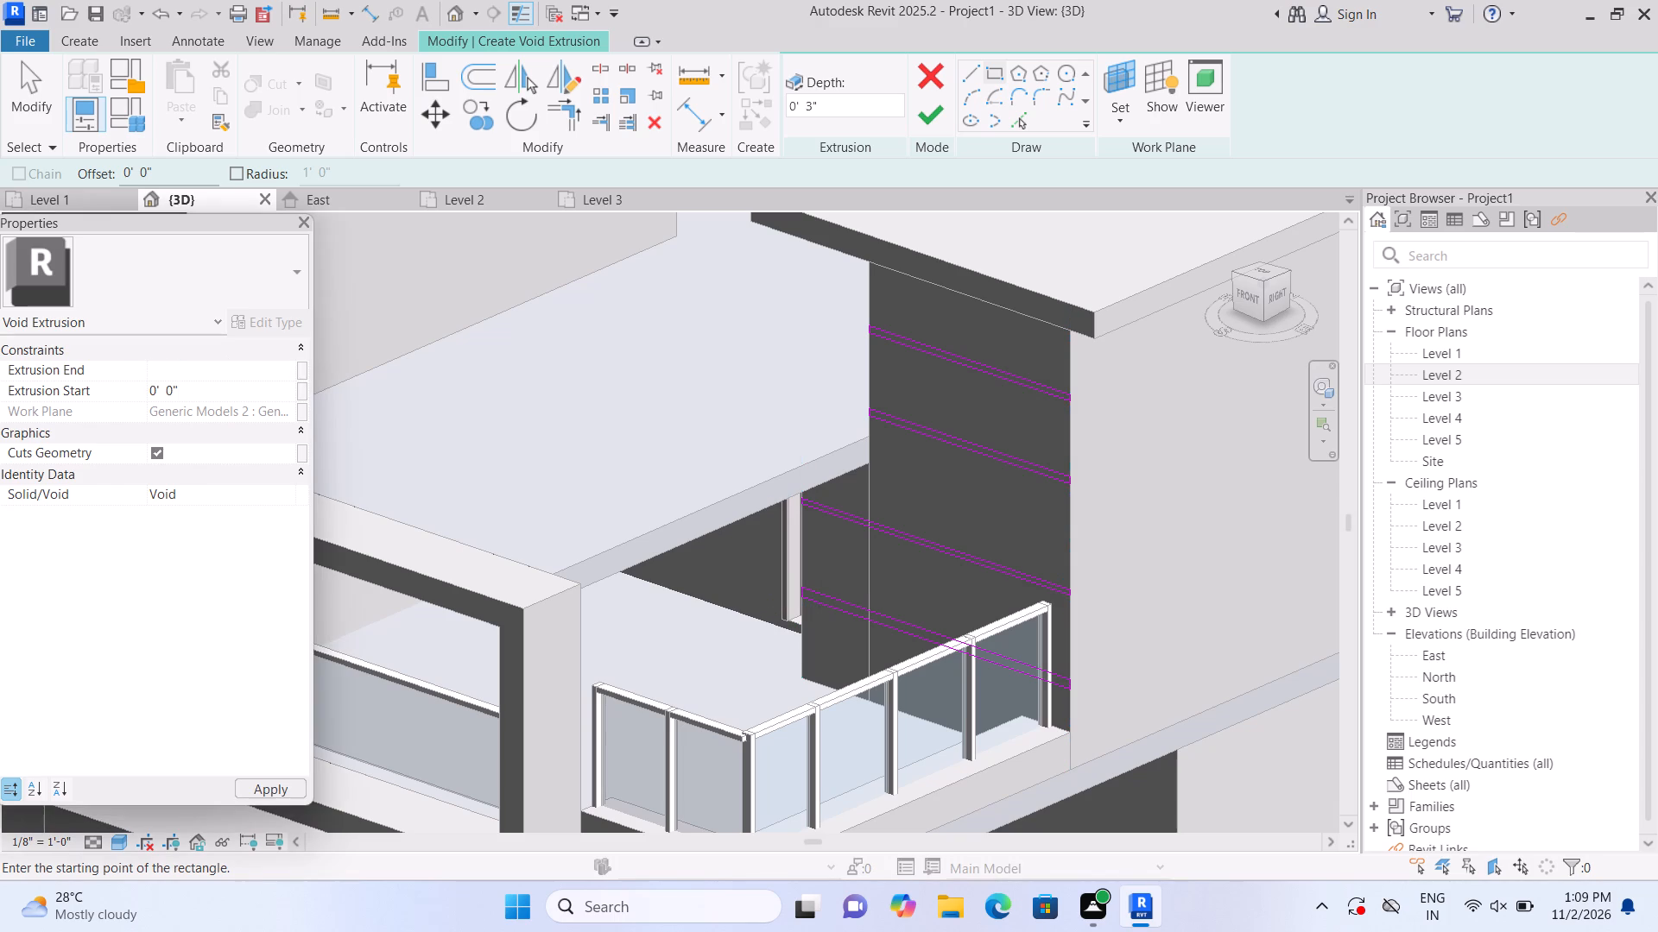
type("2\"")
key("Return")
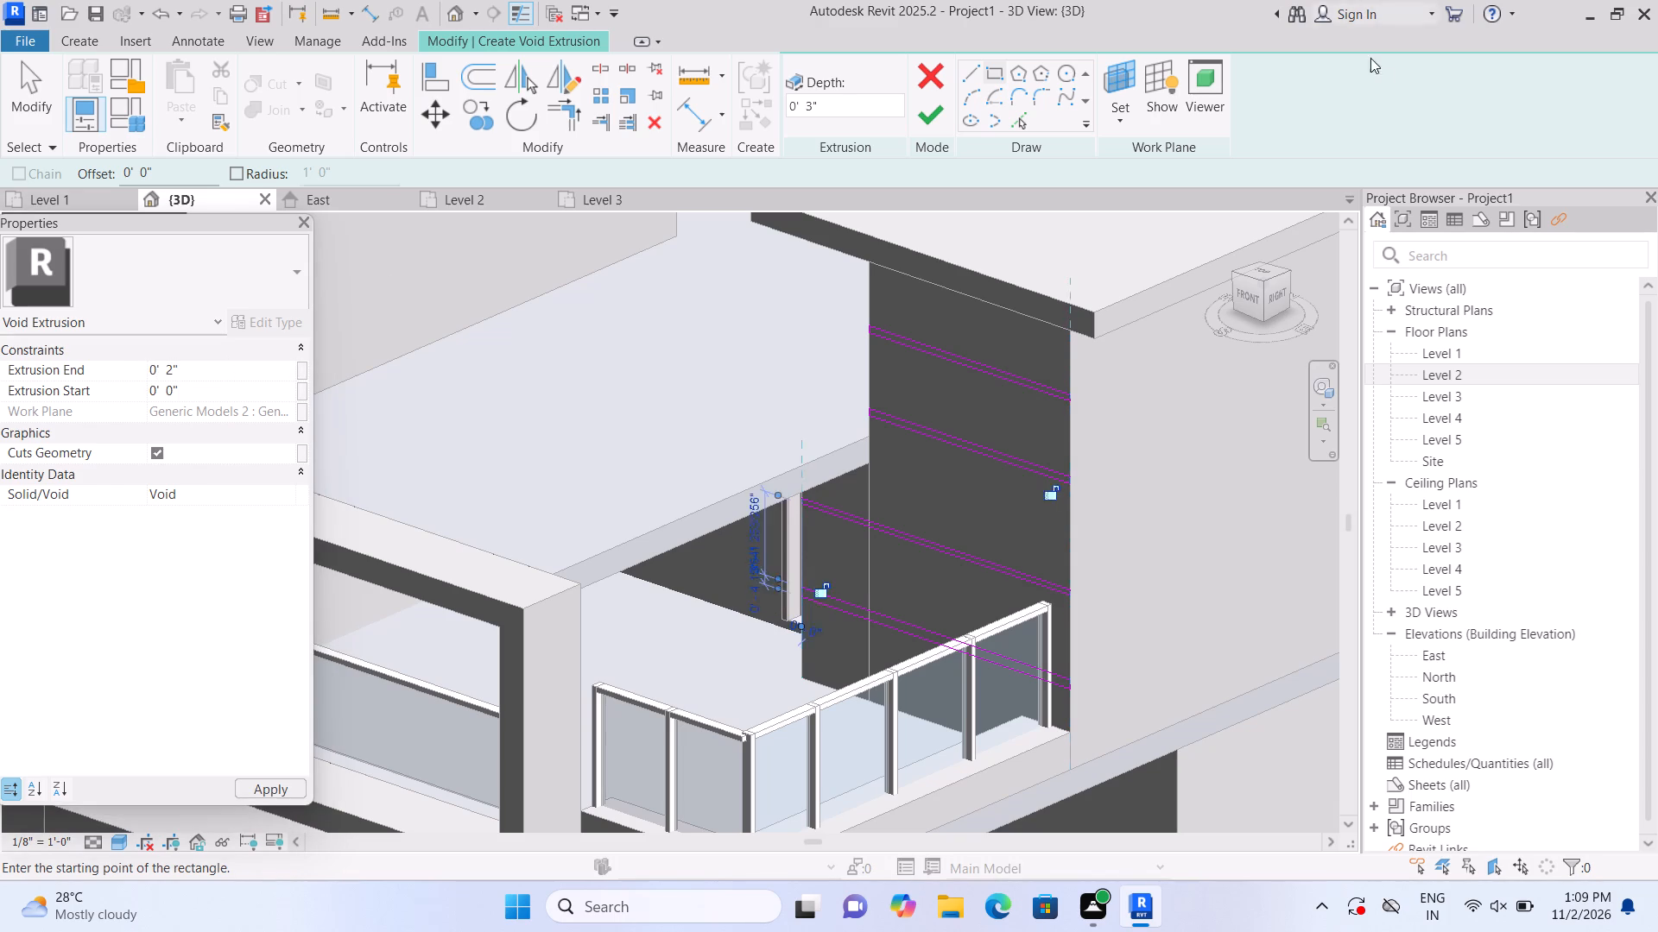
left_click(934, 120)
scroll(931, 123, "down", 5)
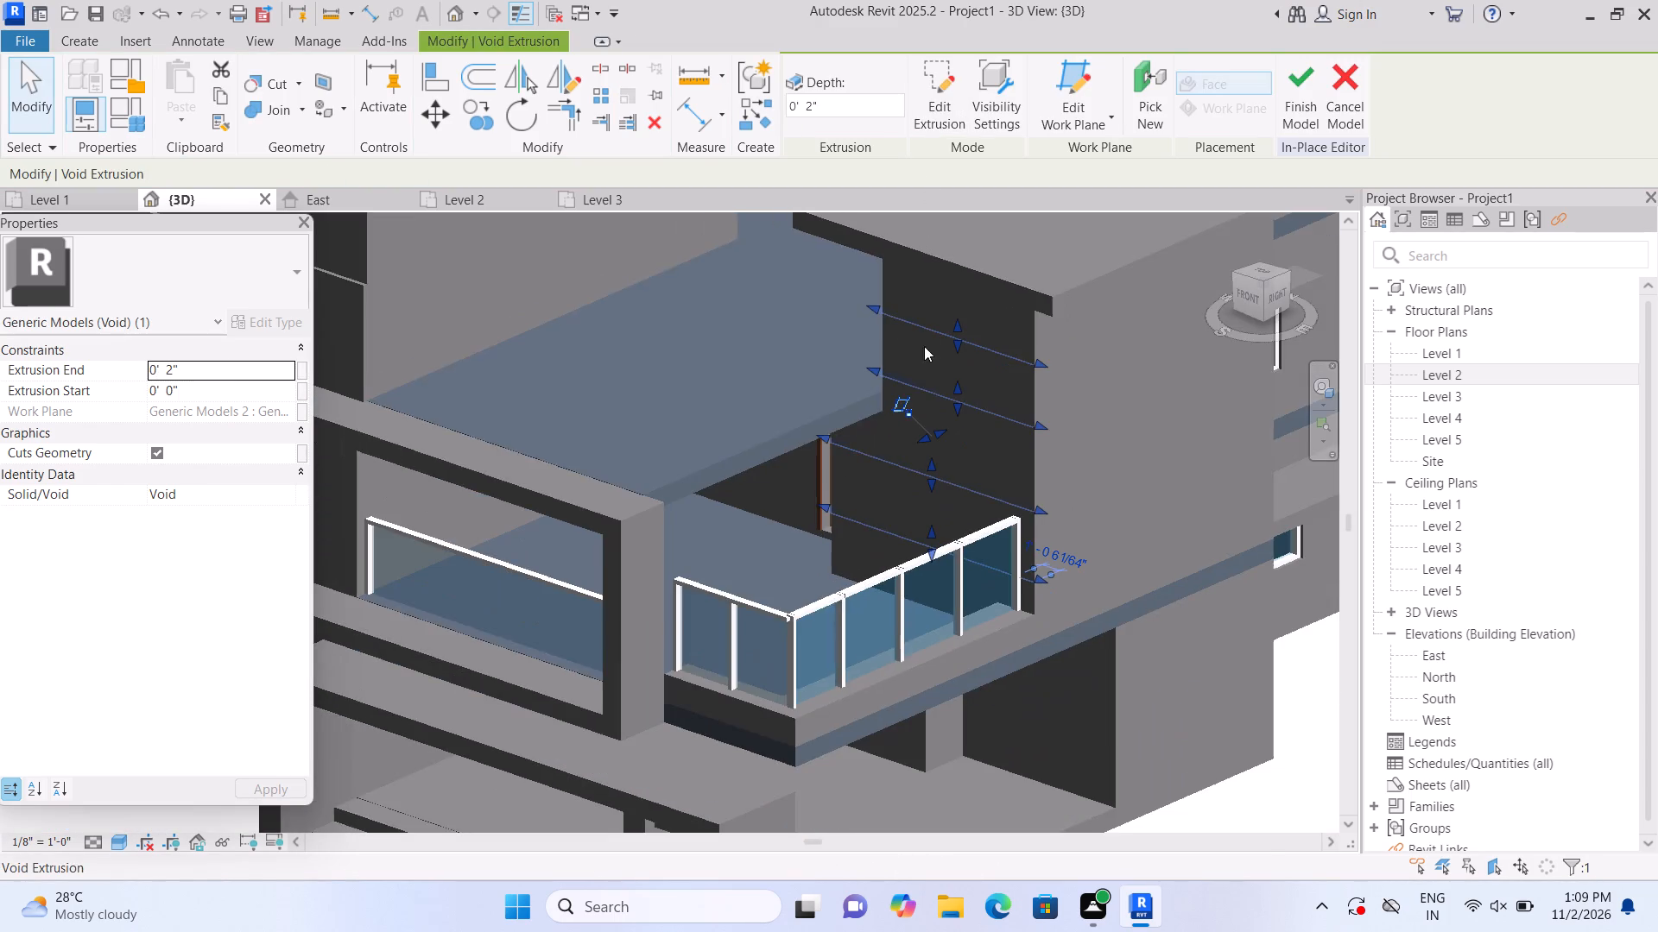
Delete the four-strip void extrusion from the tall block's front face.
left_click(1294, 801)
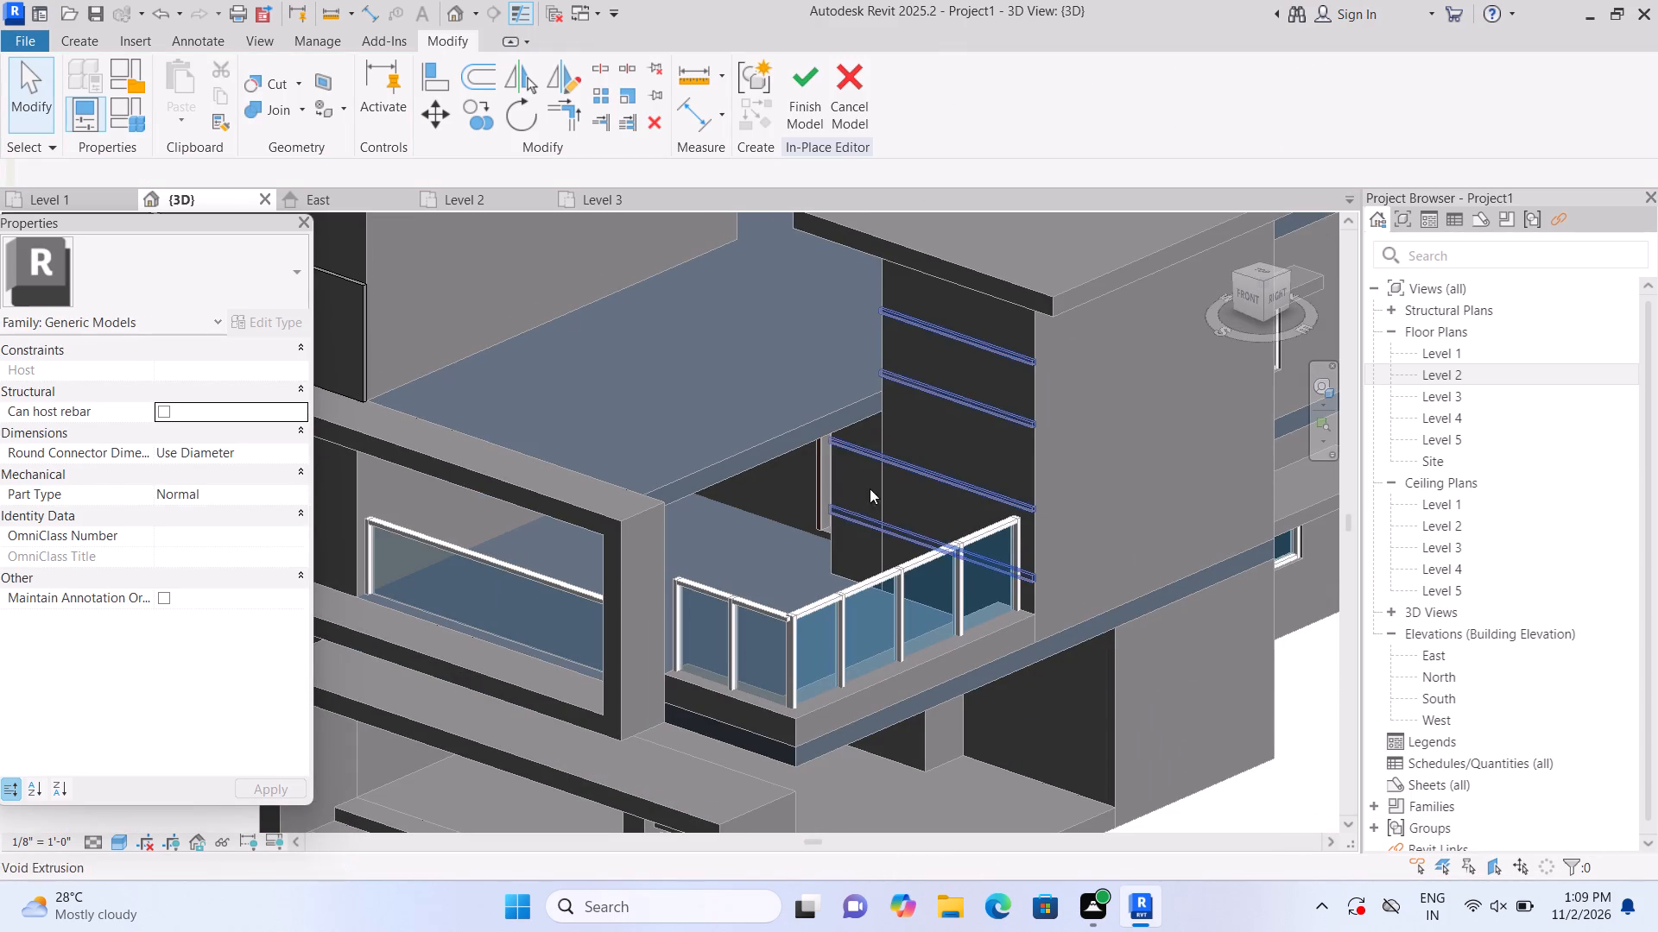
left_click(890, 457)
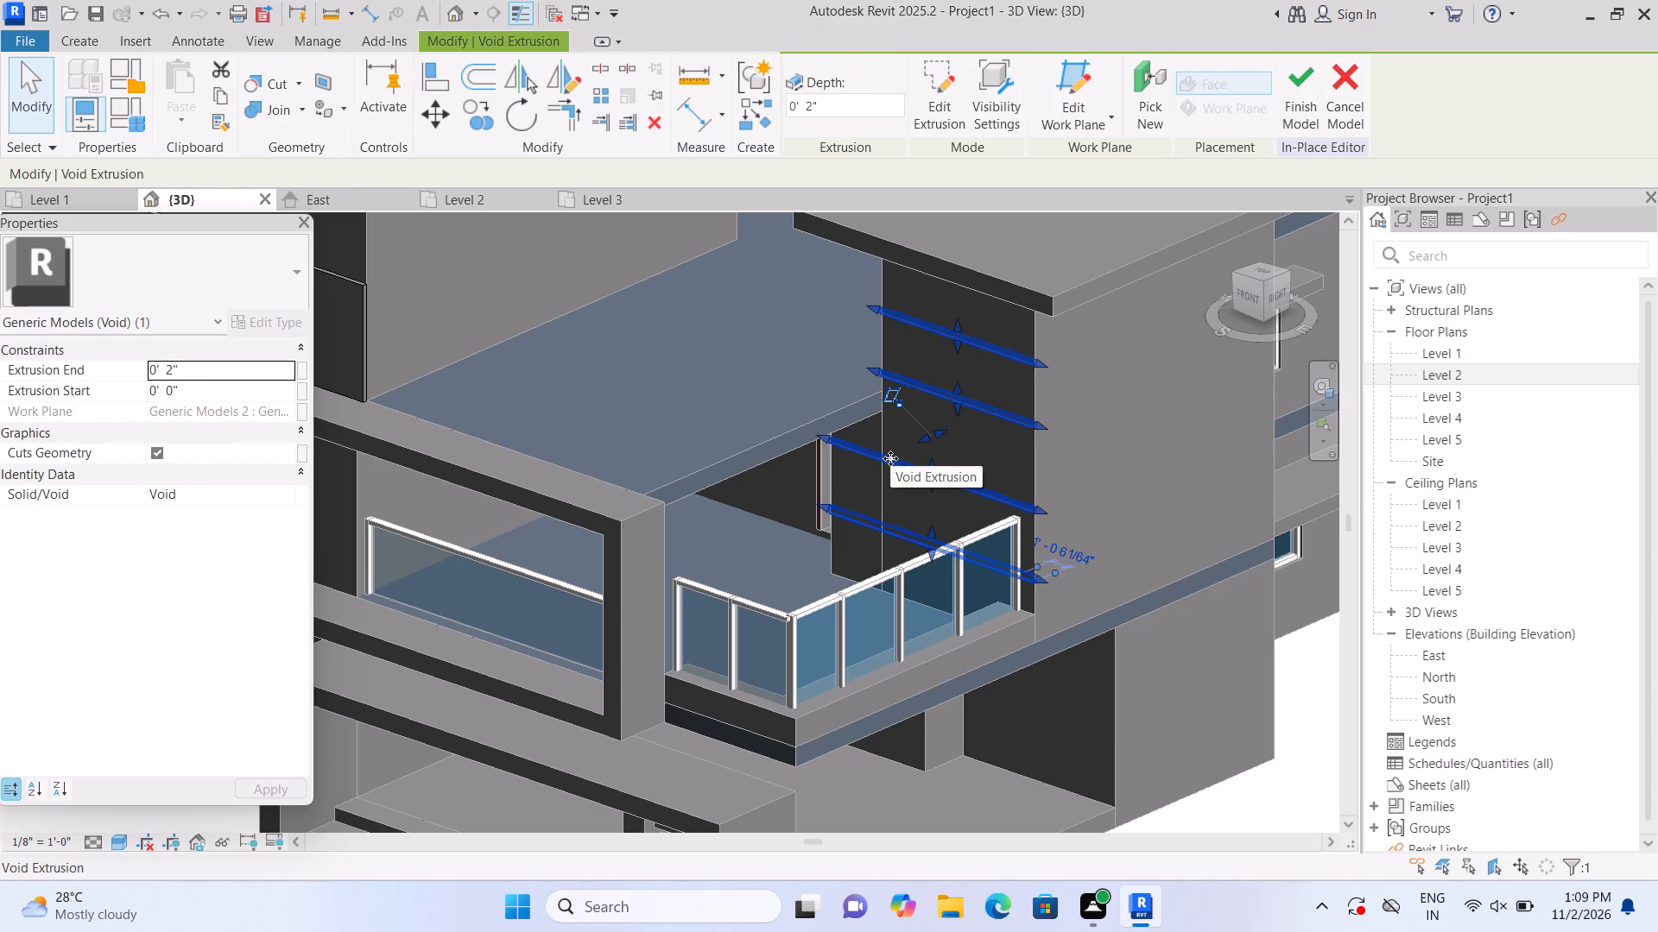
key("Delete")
Switch the 3D view of the whole house to the Realistic visual style.
scroll(890, 458, "down", 2)
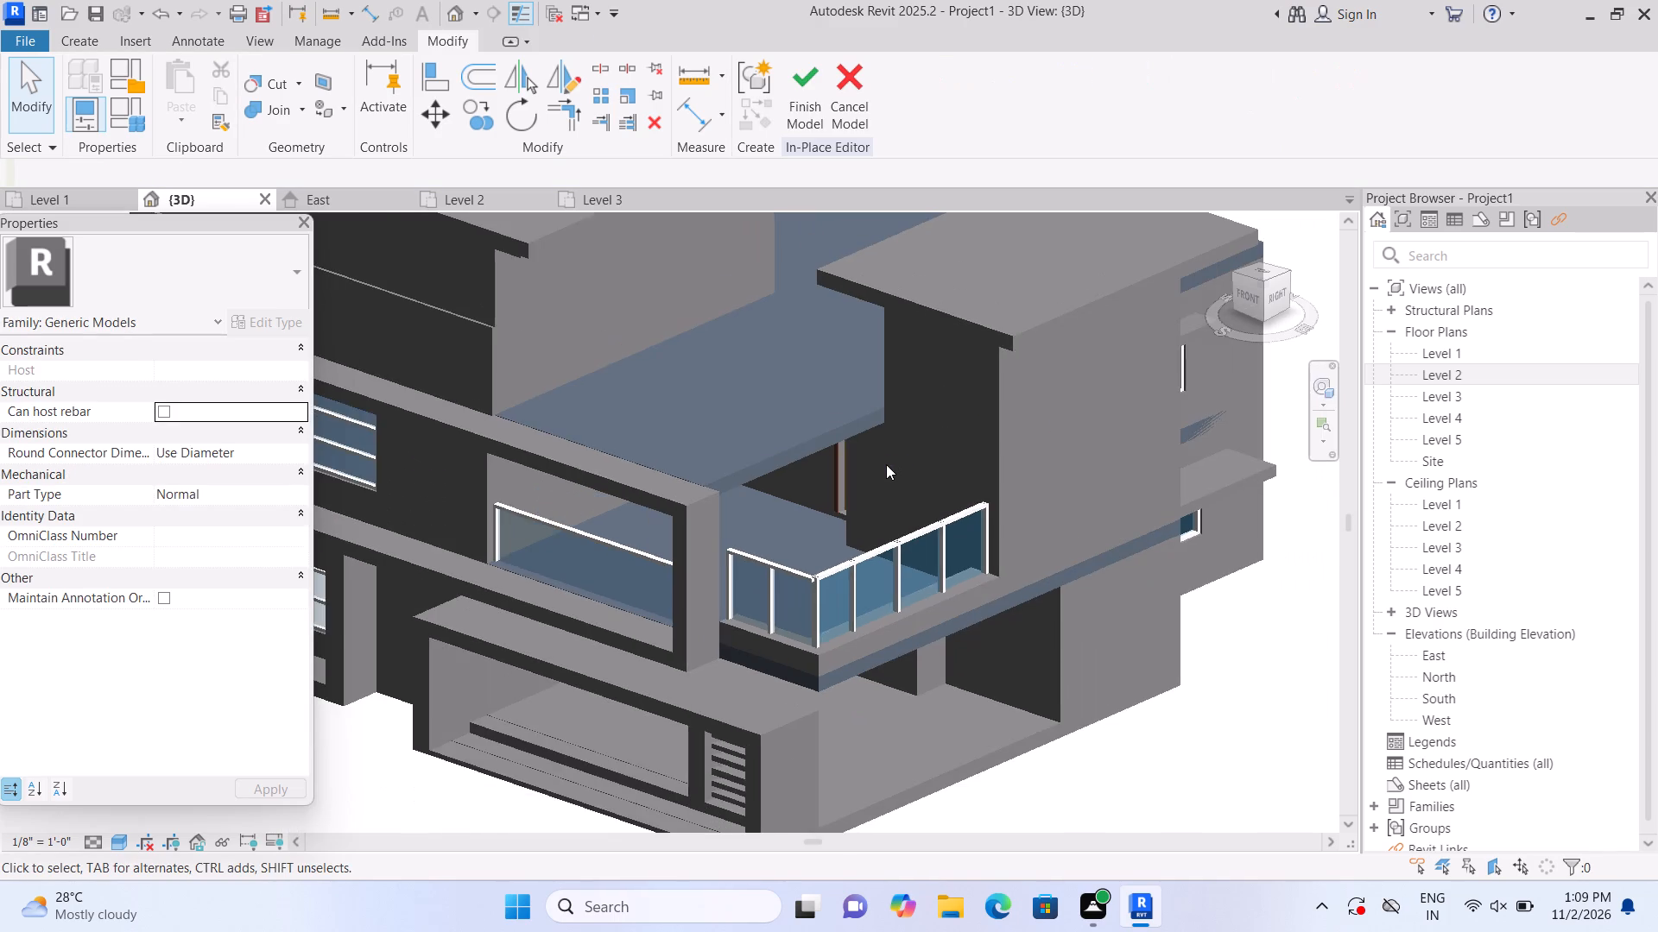
scroll(885, 469, "down", 3)
middle_click_drag(883, 476, 854, 435)
middle_click(845, 417)
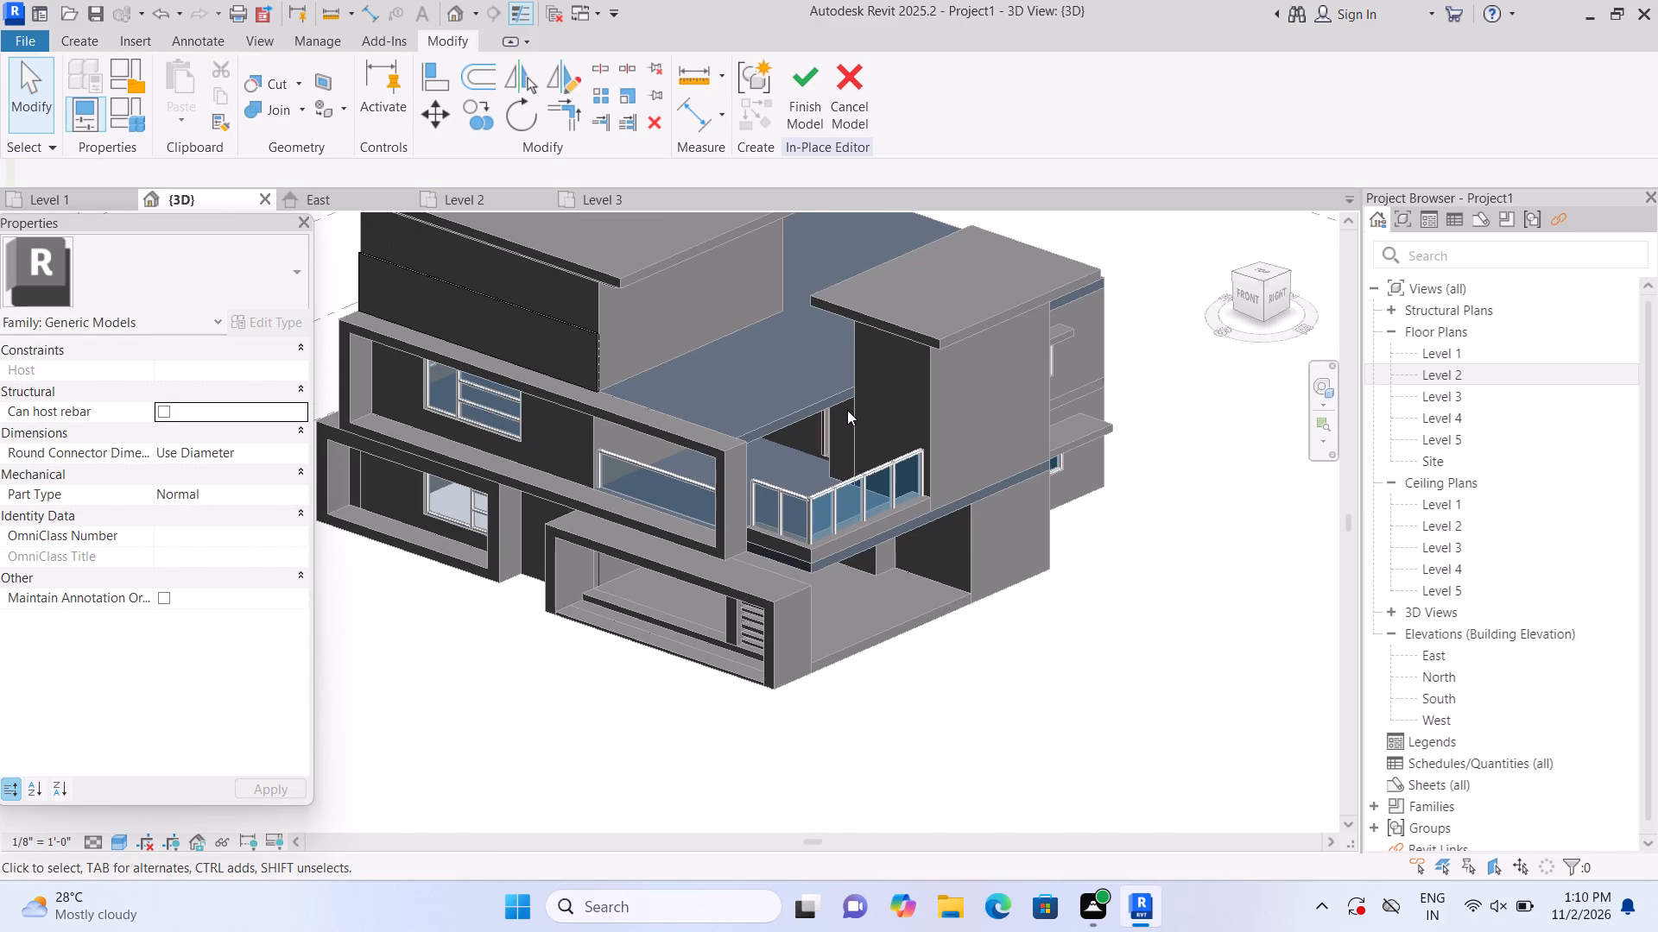
scroll(868, 458, "down", 2)
middle_click_drag(838, 413, 858, 492)
scroll(861, 493, "up", 1)
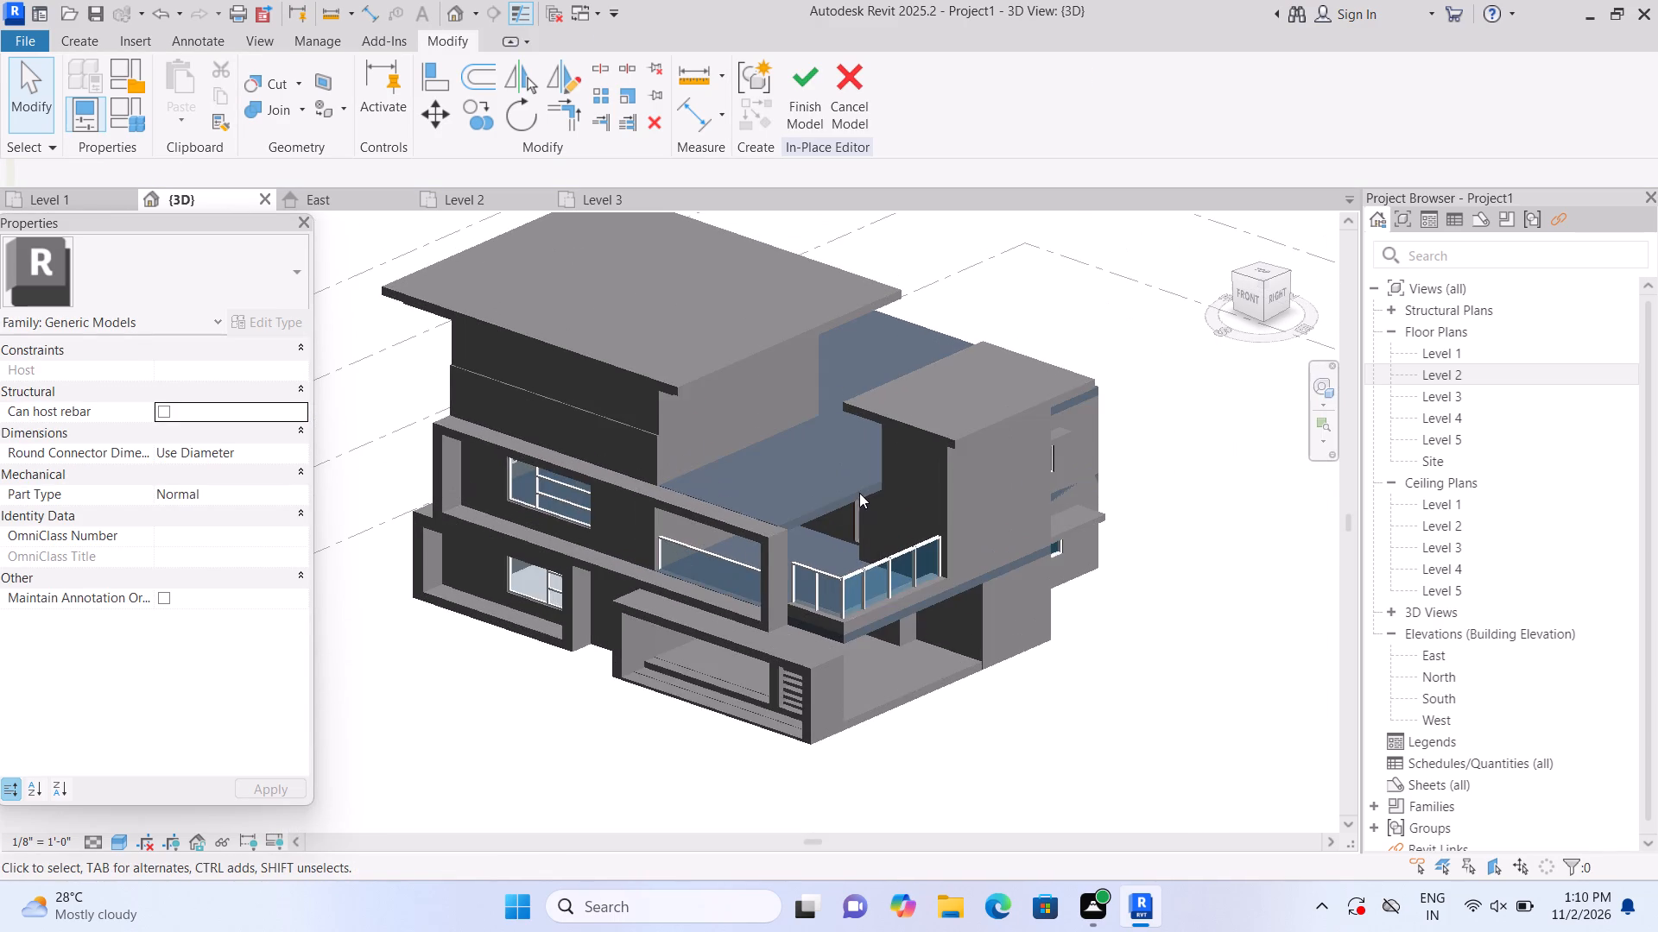
left_click(115, 843)
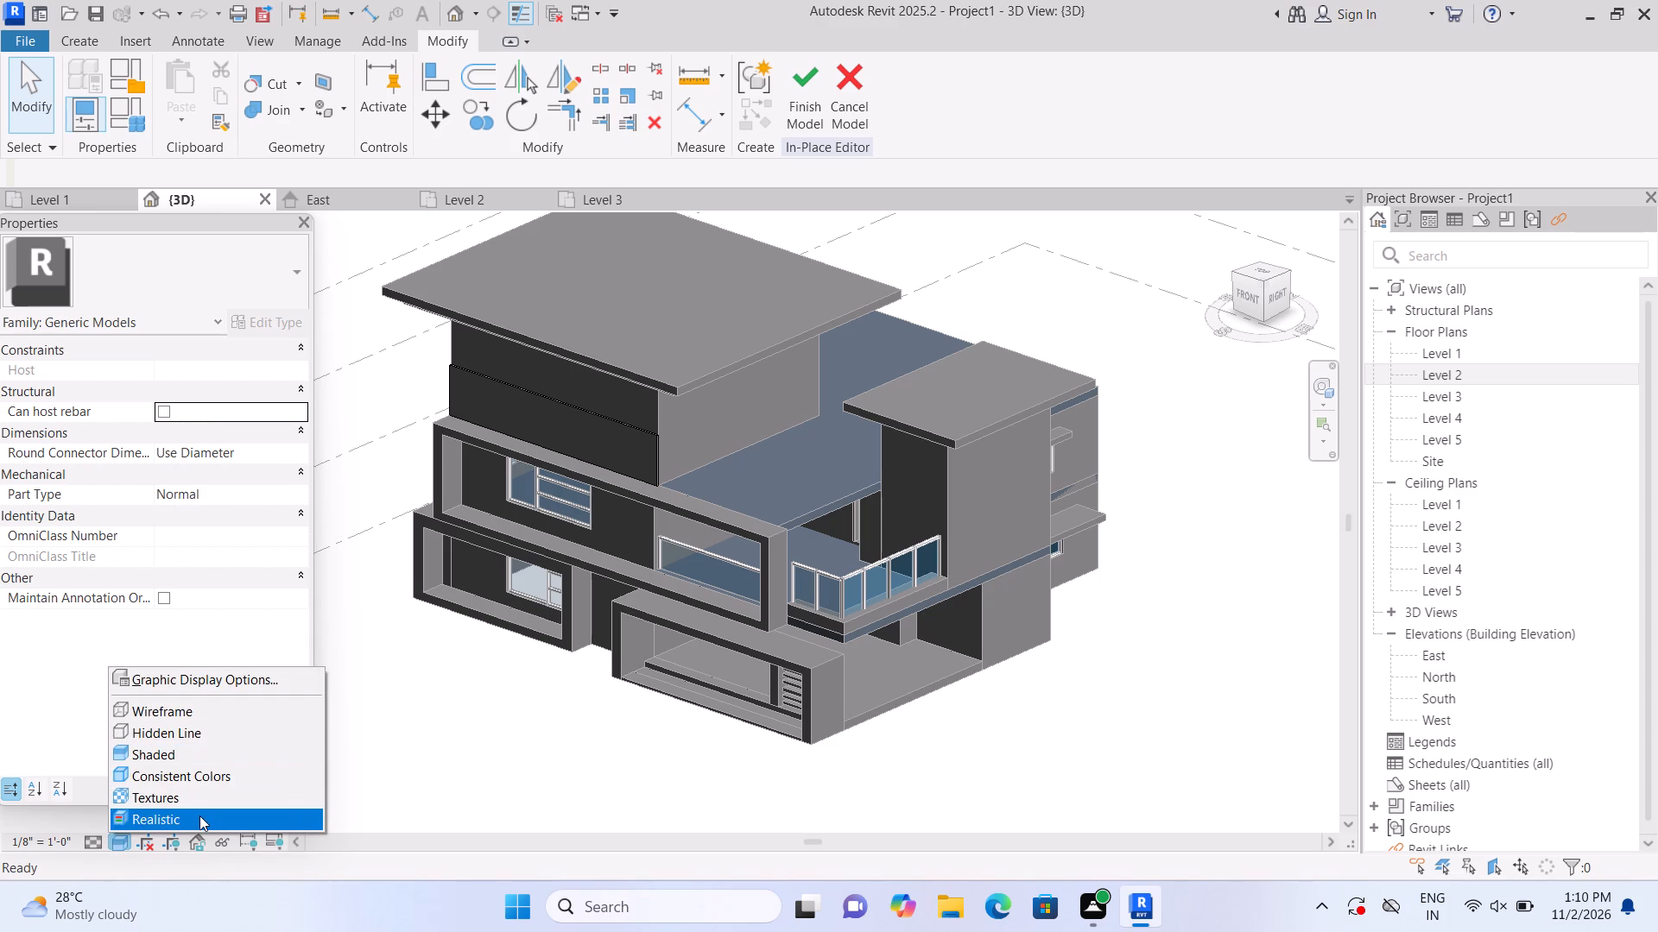
left_click(199, 815)
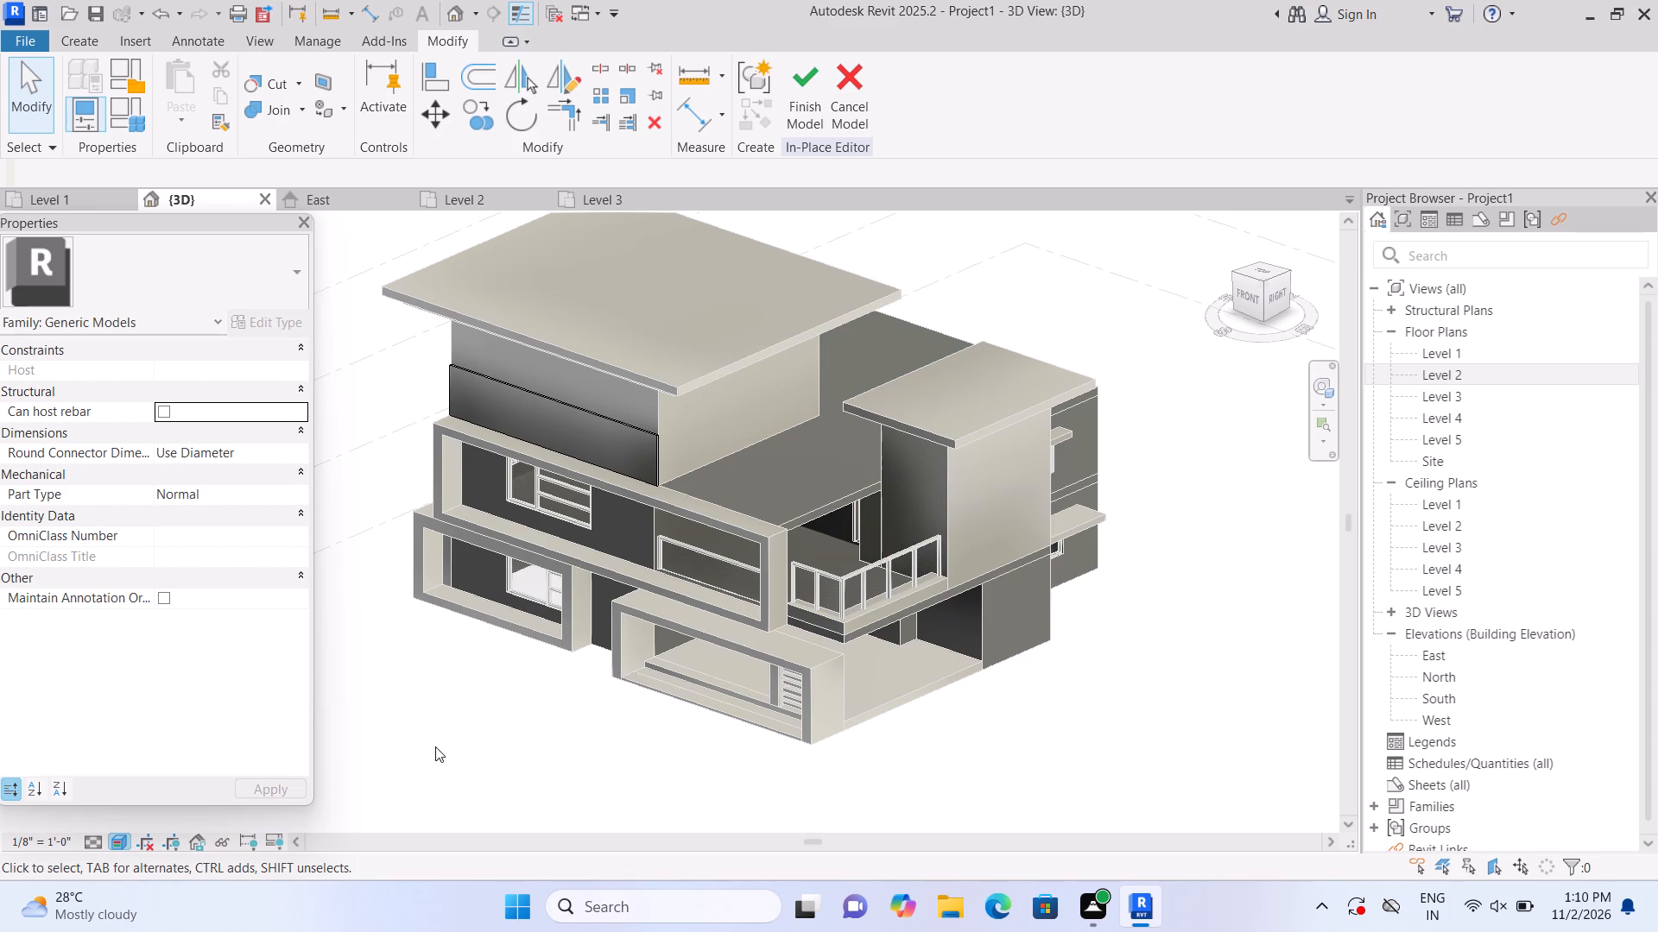
scroll(449, 726, "up", 1)
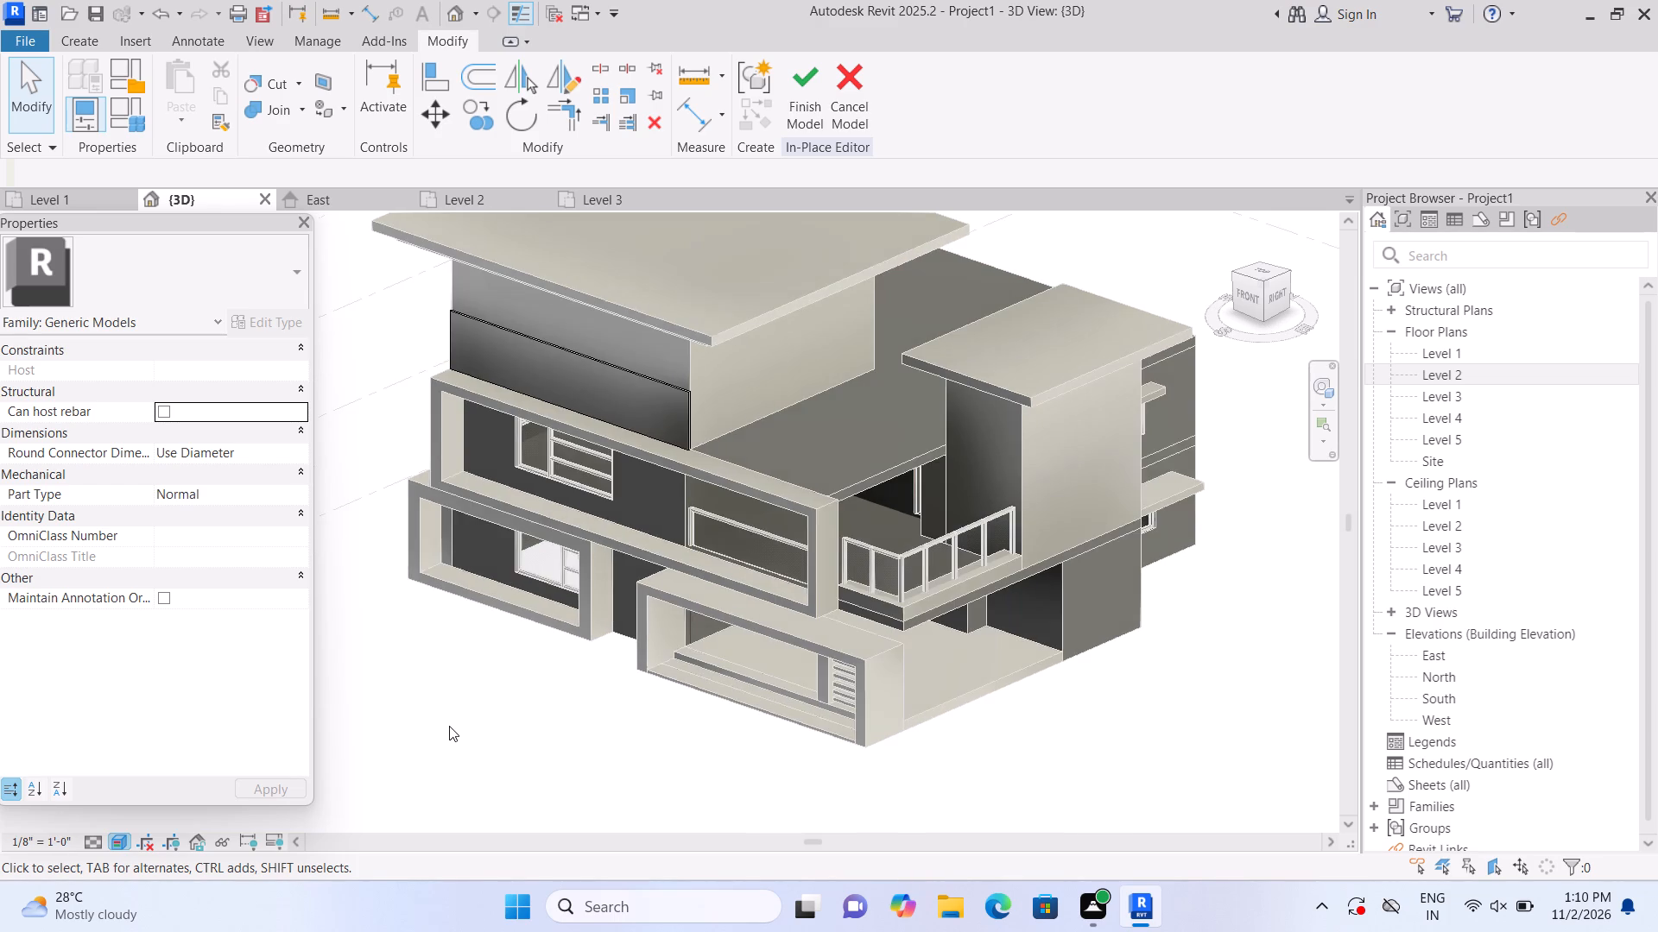
scroll(449, 726, "down", 1)
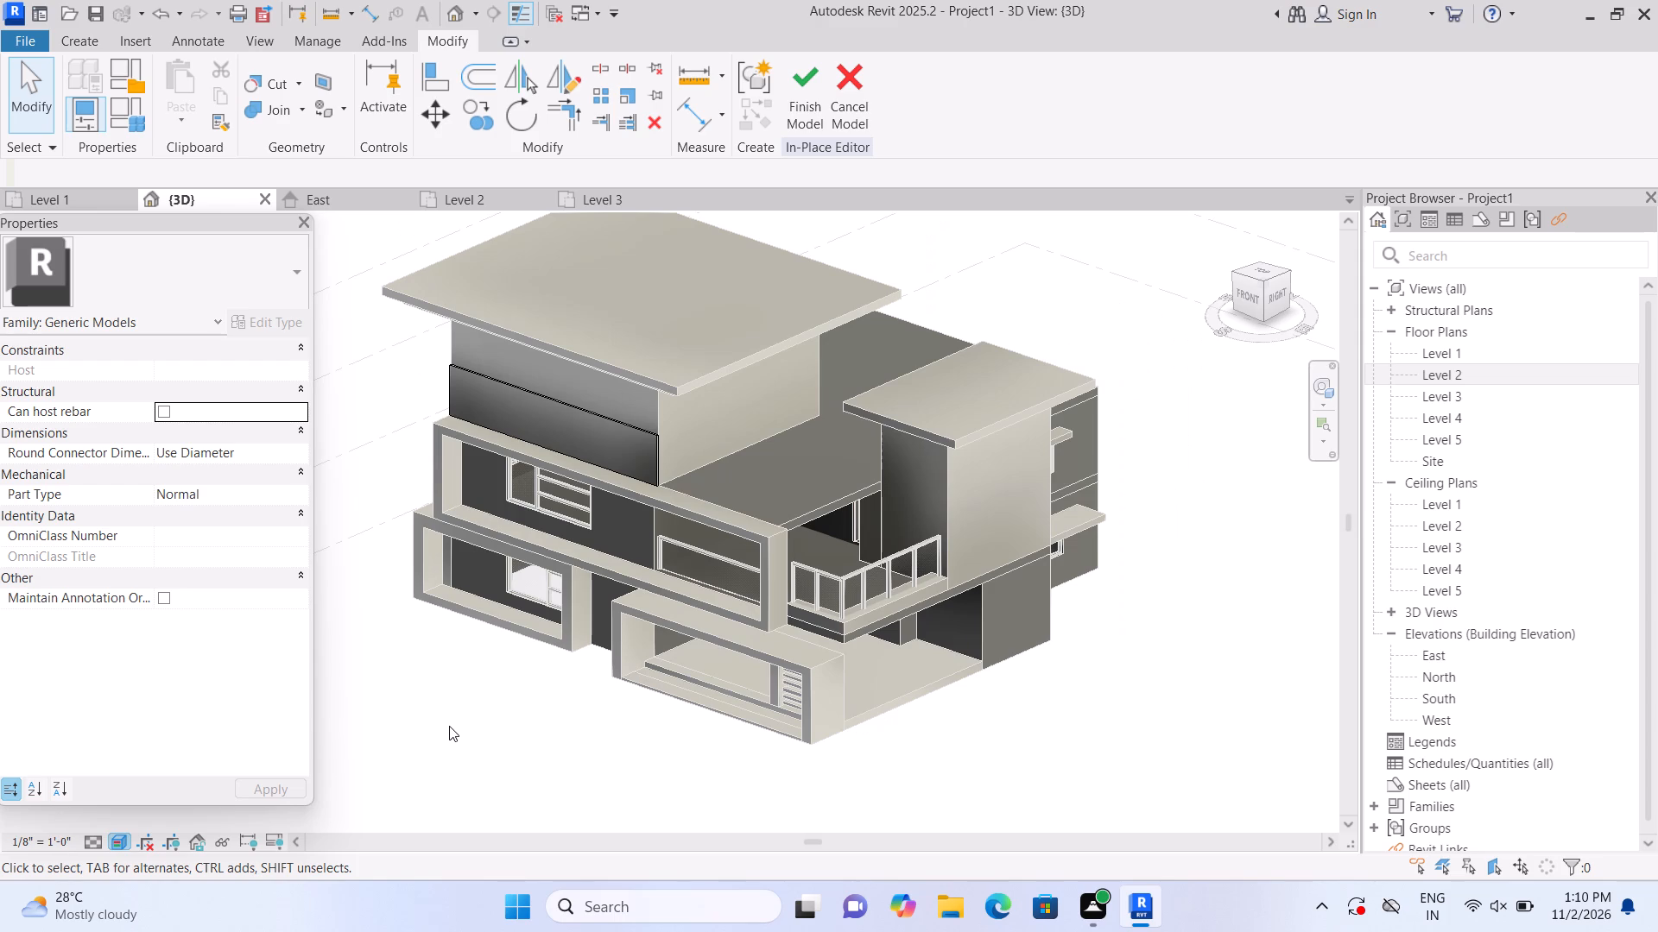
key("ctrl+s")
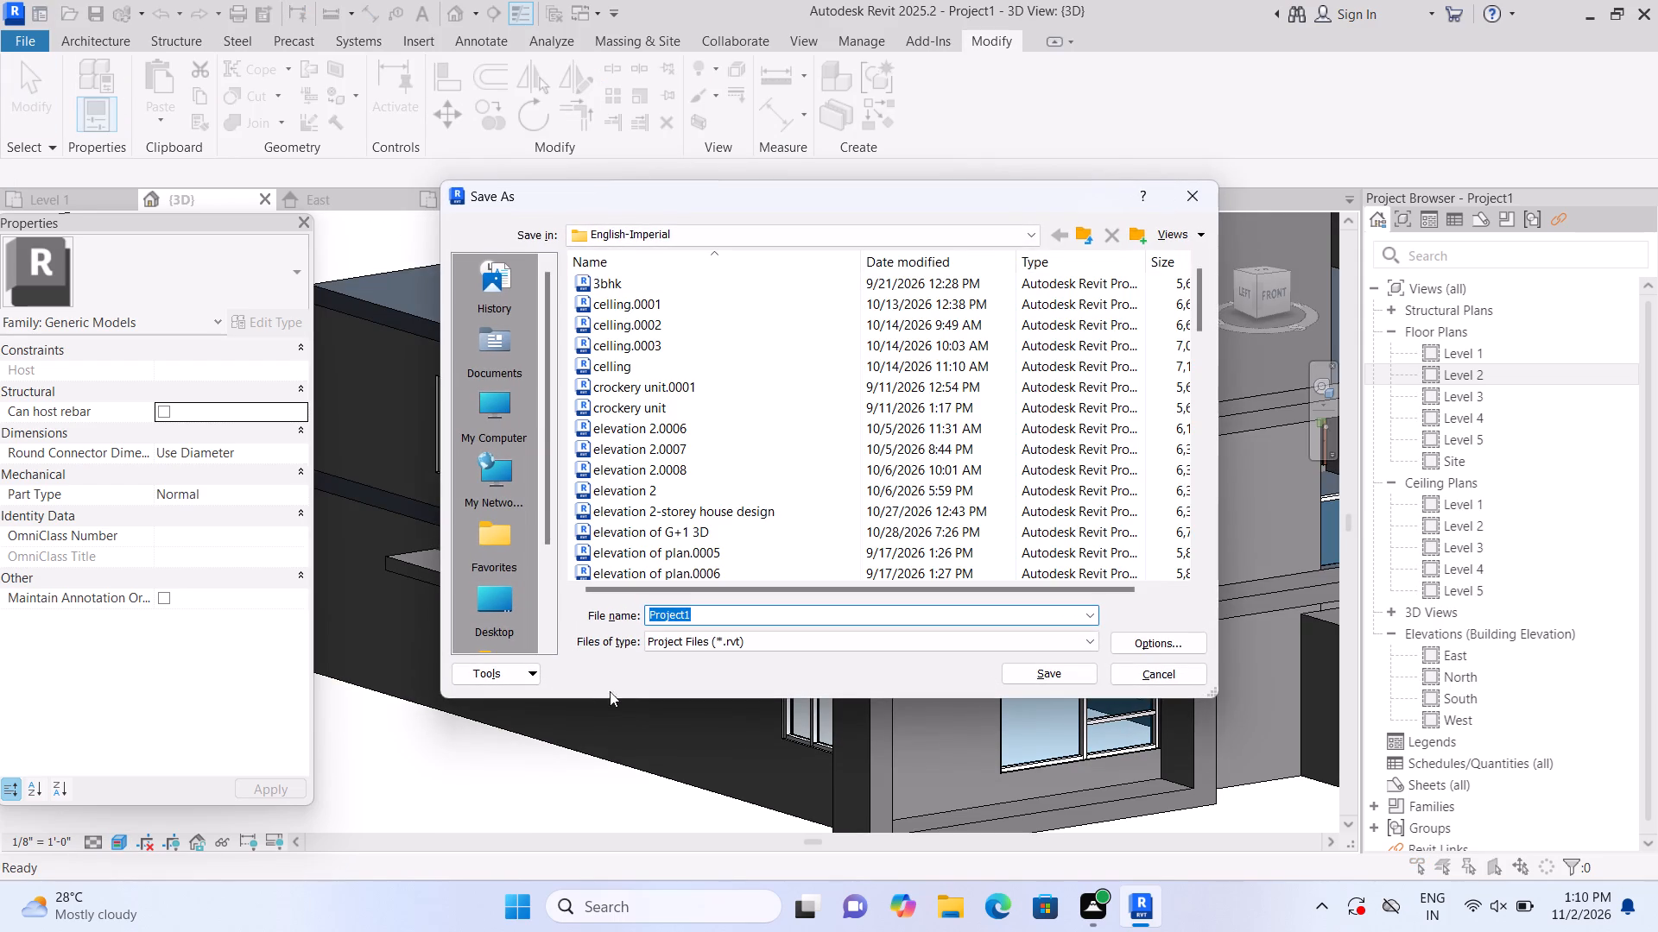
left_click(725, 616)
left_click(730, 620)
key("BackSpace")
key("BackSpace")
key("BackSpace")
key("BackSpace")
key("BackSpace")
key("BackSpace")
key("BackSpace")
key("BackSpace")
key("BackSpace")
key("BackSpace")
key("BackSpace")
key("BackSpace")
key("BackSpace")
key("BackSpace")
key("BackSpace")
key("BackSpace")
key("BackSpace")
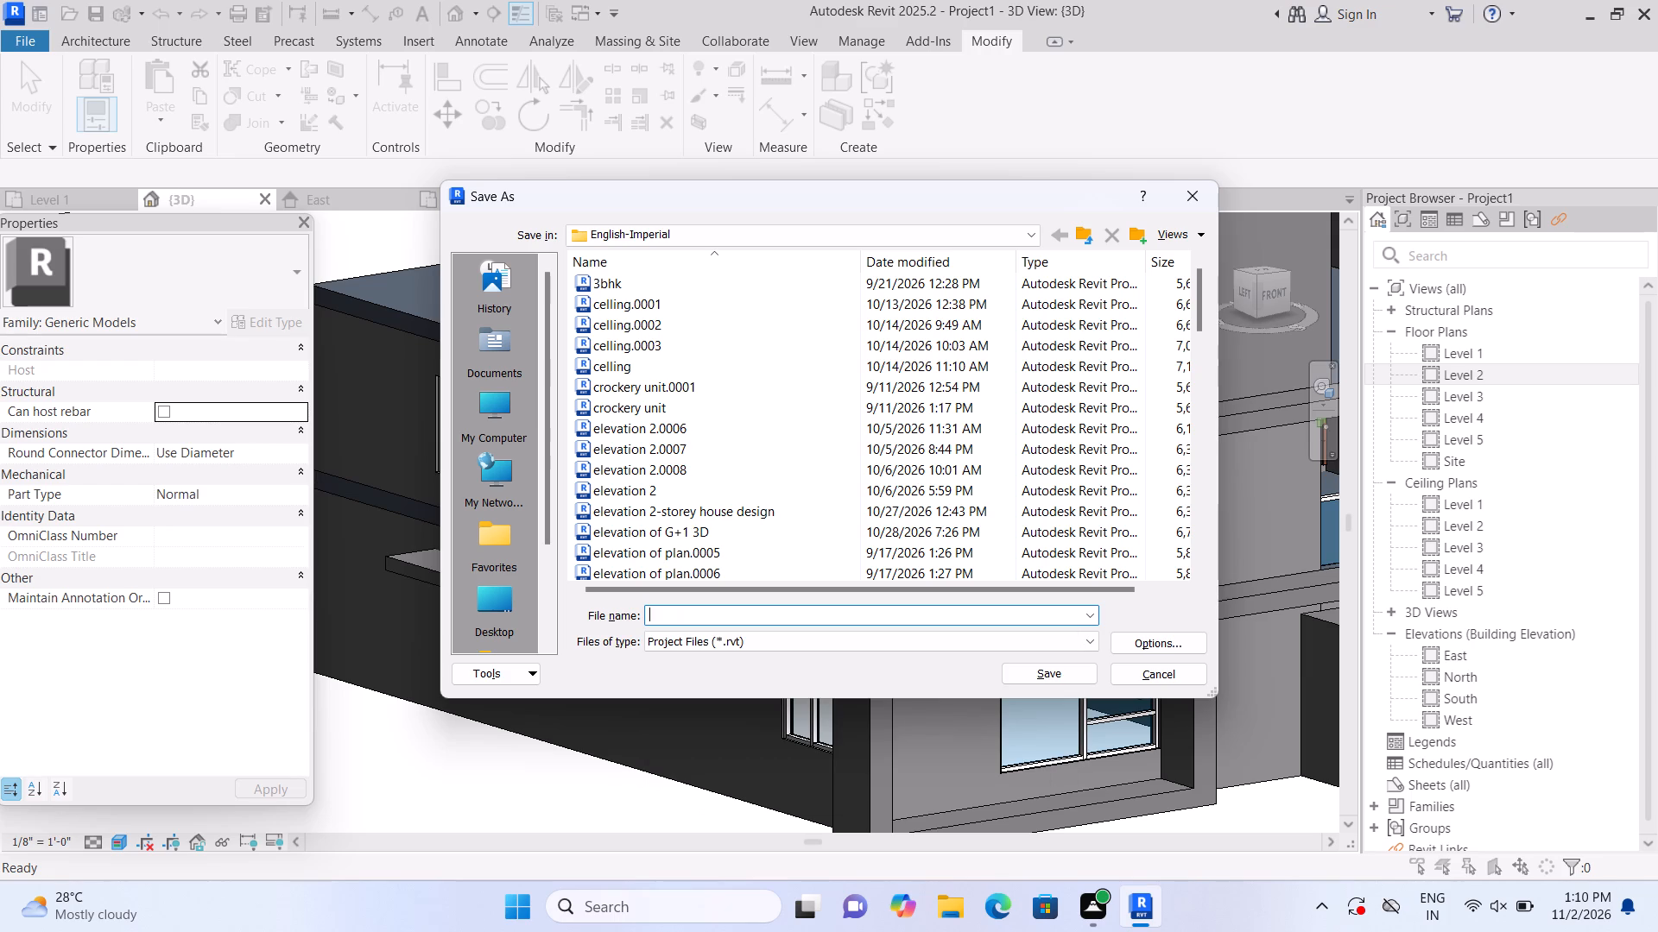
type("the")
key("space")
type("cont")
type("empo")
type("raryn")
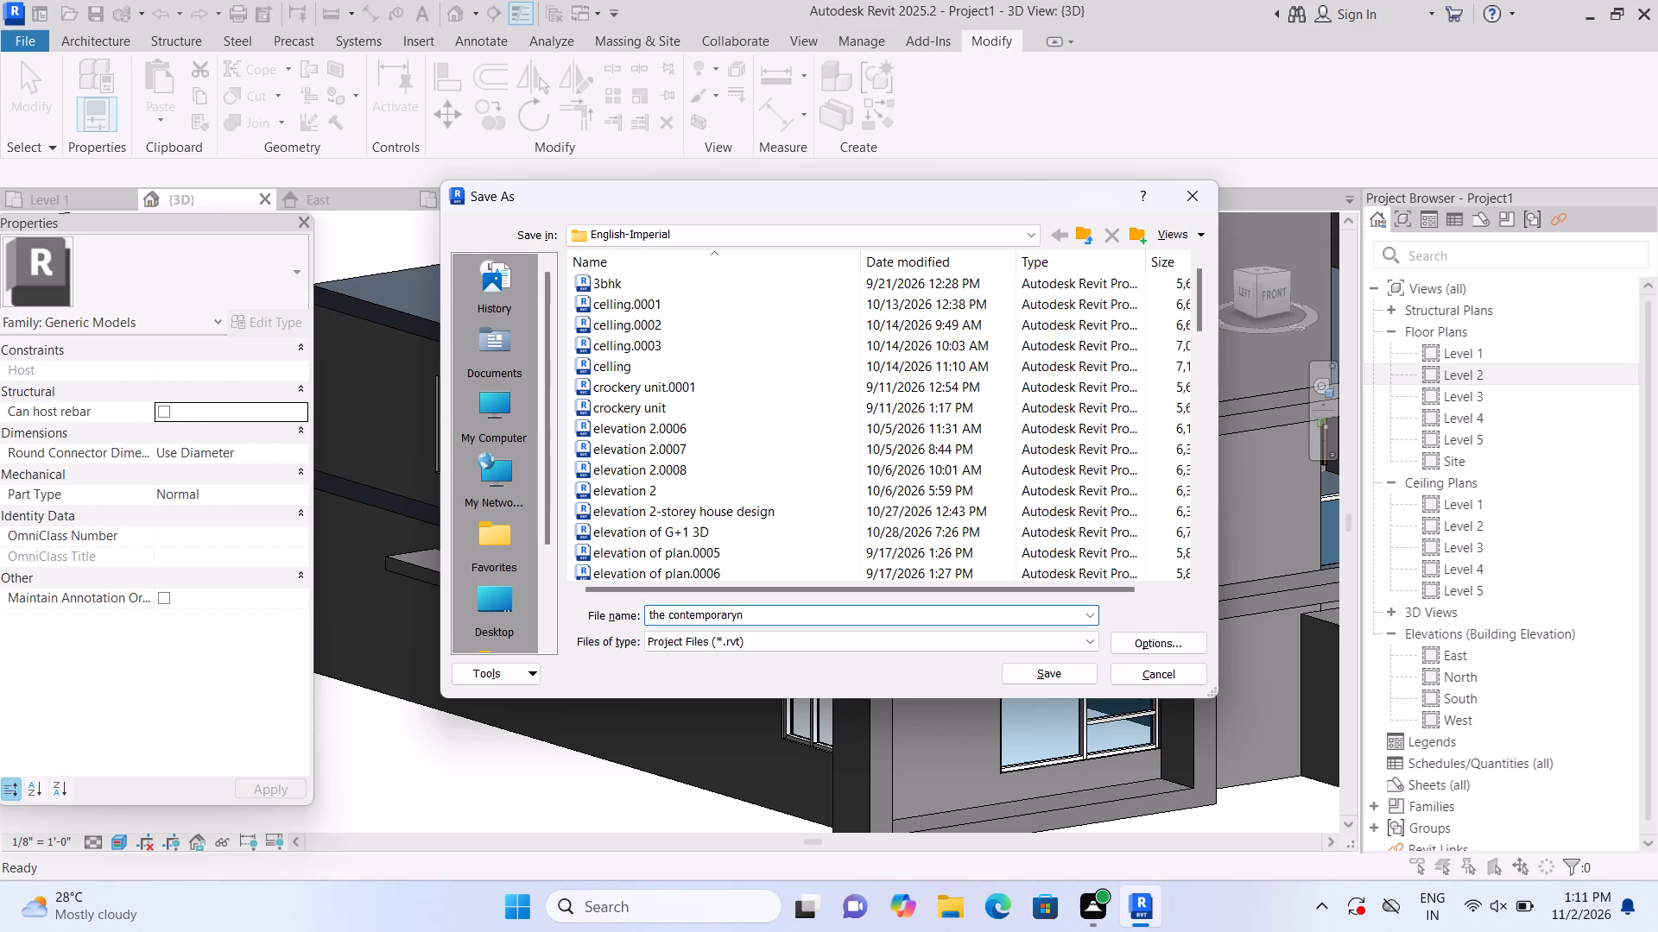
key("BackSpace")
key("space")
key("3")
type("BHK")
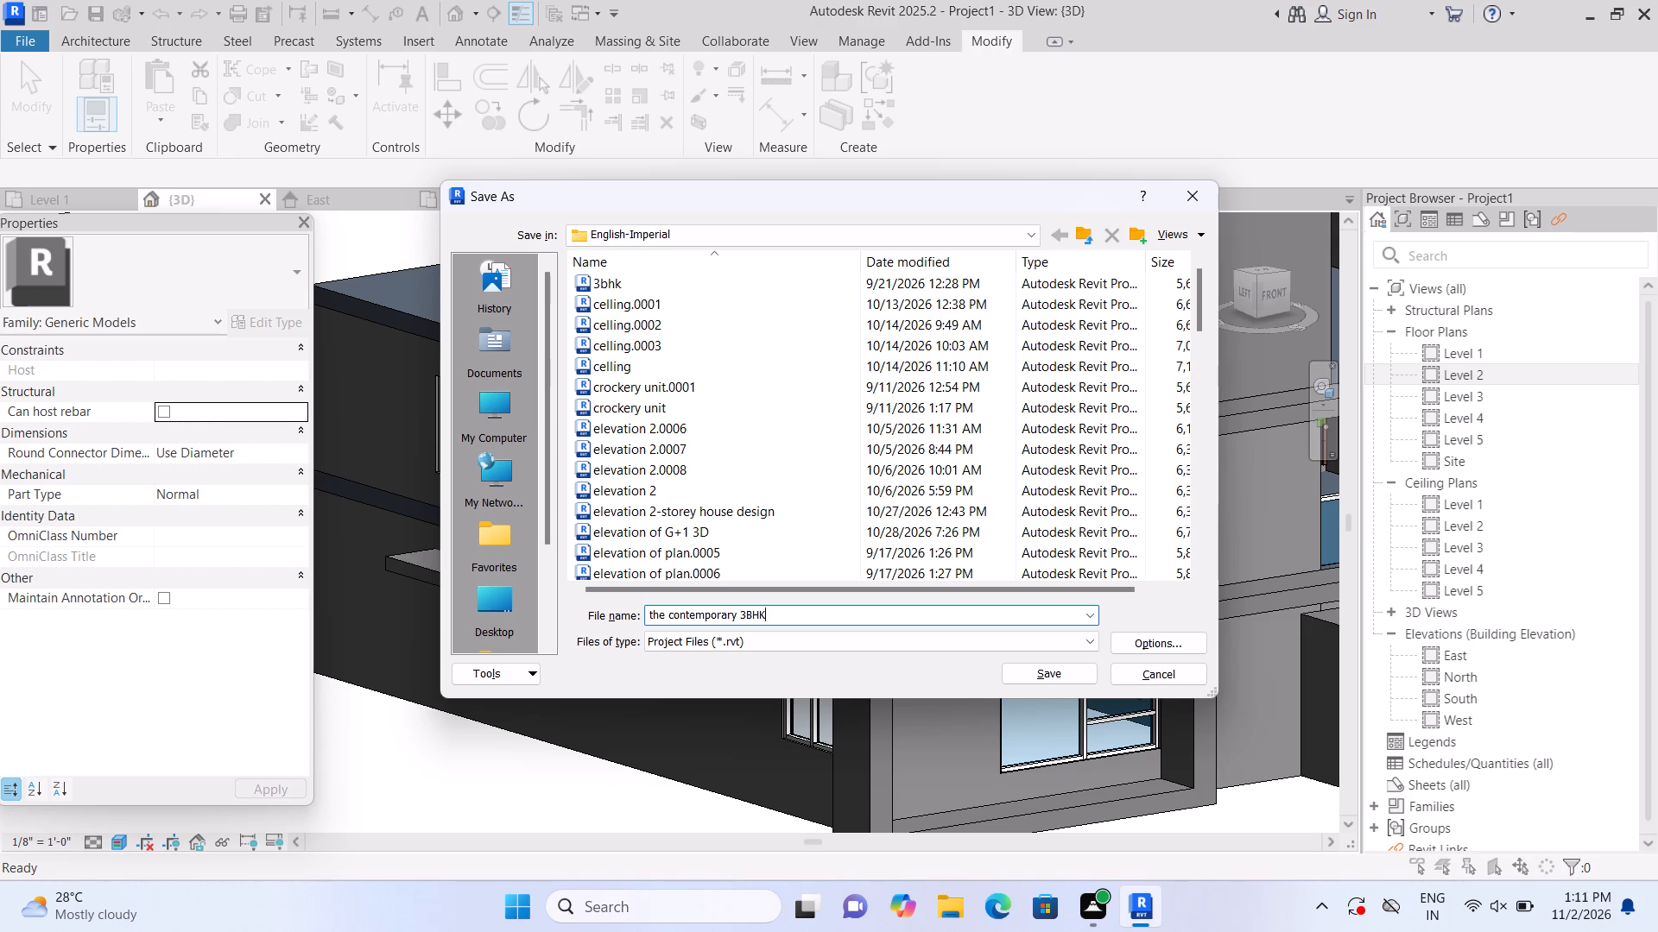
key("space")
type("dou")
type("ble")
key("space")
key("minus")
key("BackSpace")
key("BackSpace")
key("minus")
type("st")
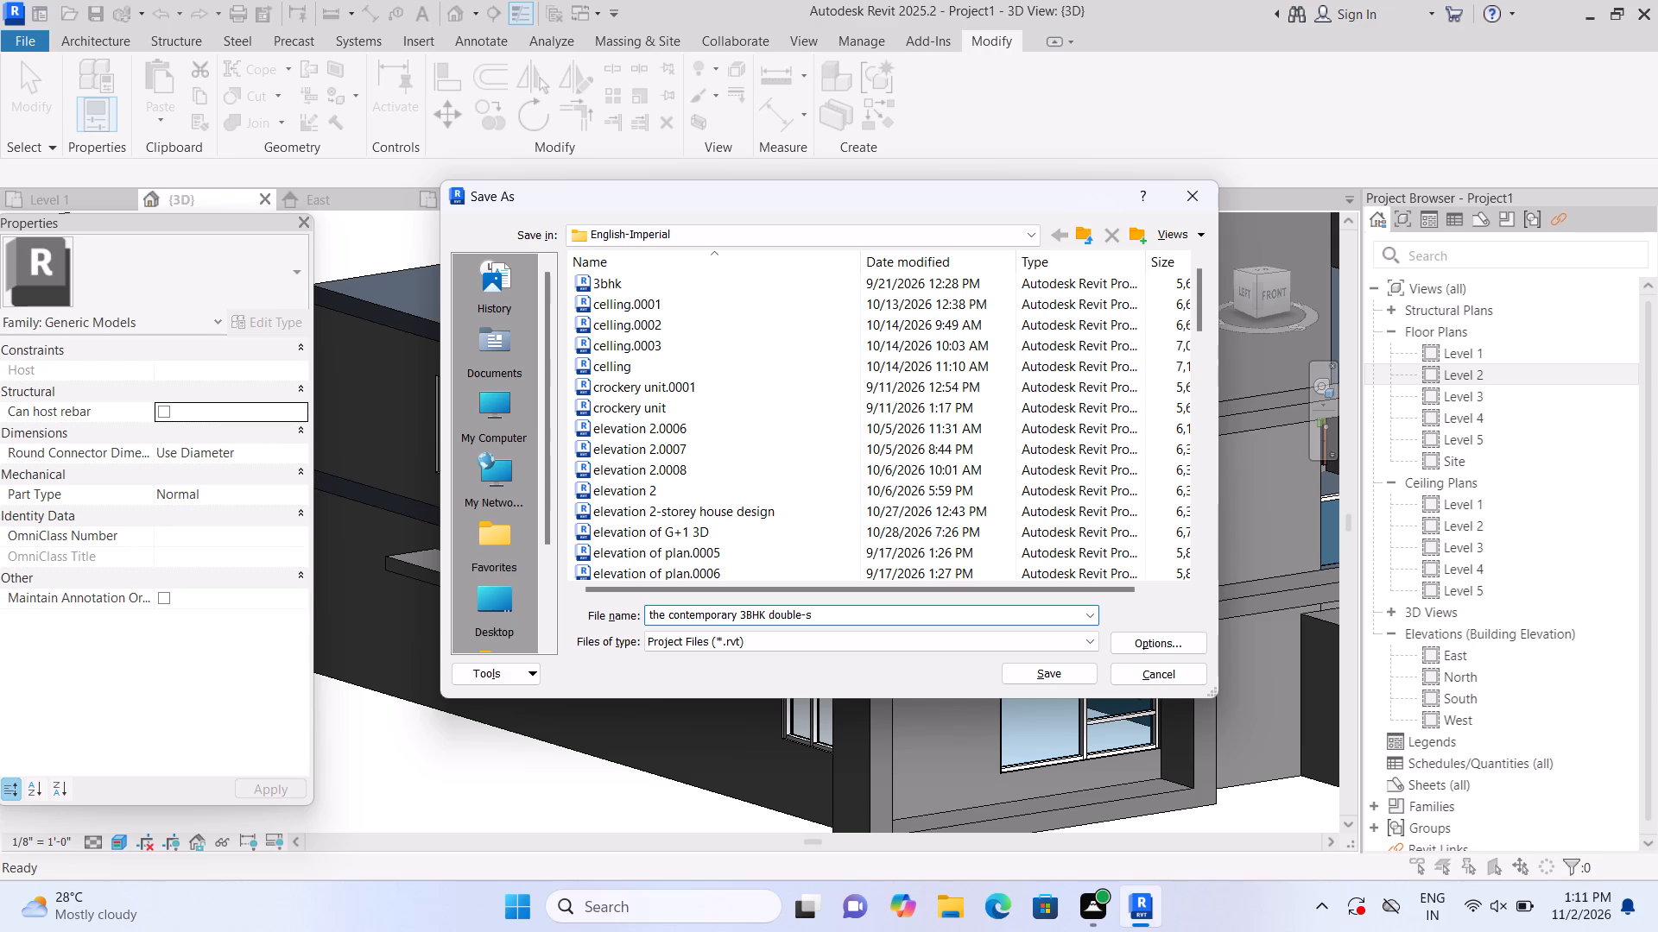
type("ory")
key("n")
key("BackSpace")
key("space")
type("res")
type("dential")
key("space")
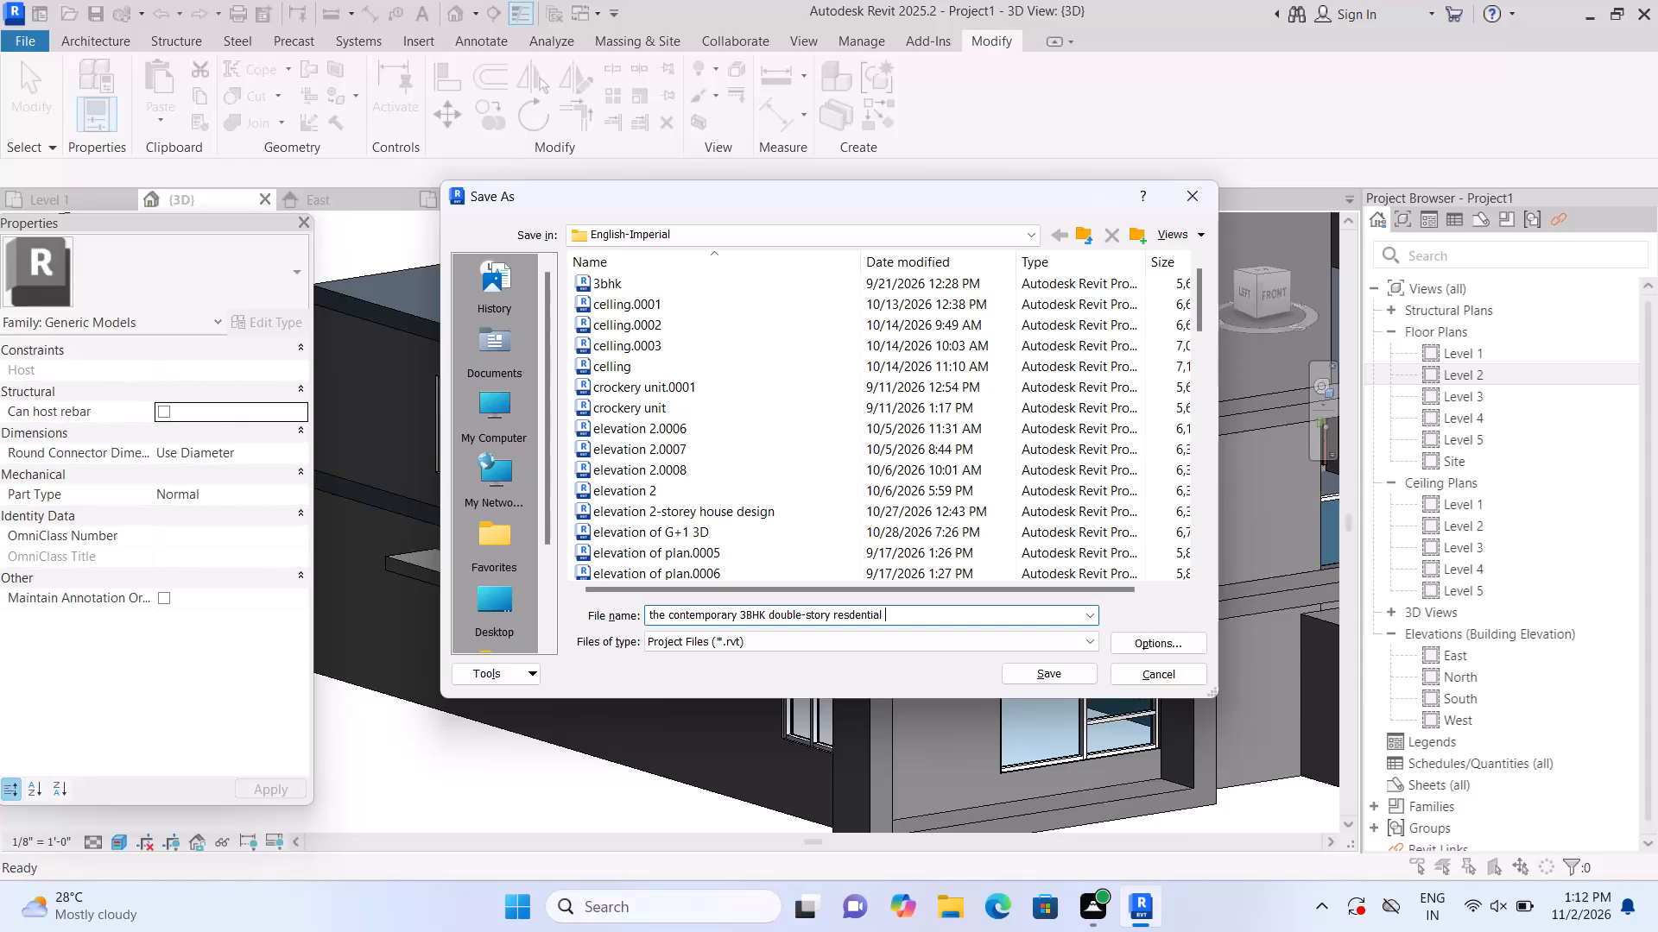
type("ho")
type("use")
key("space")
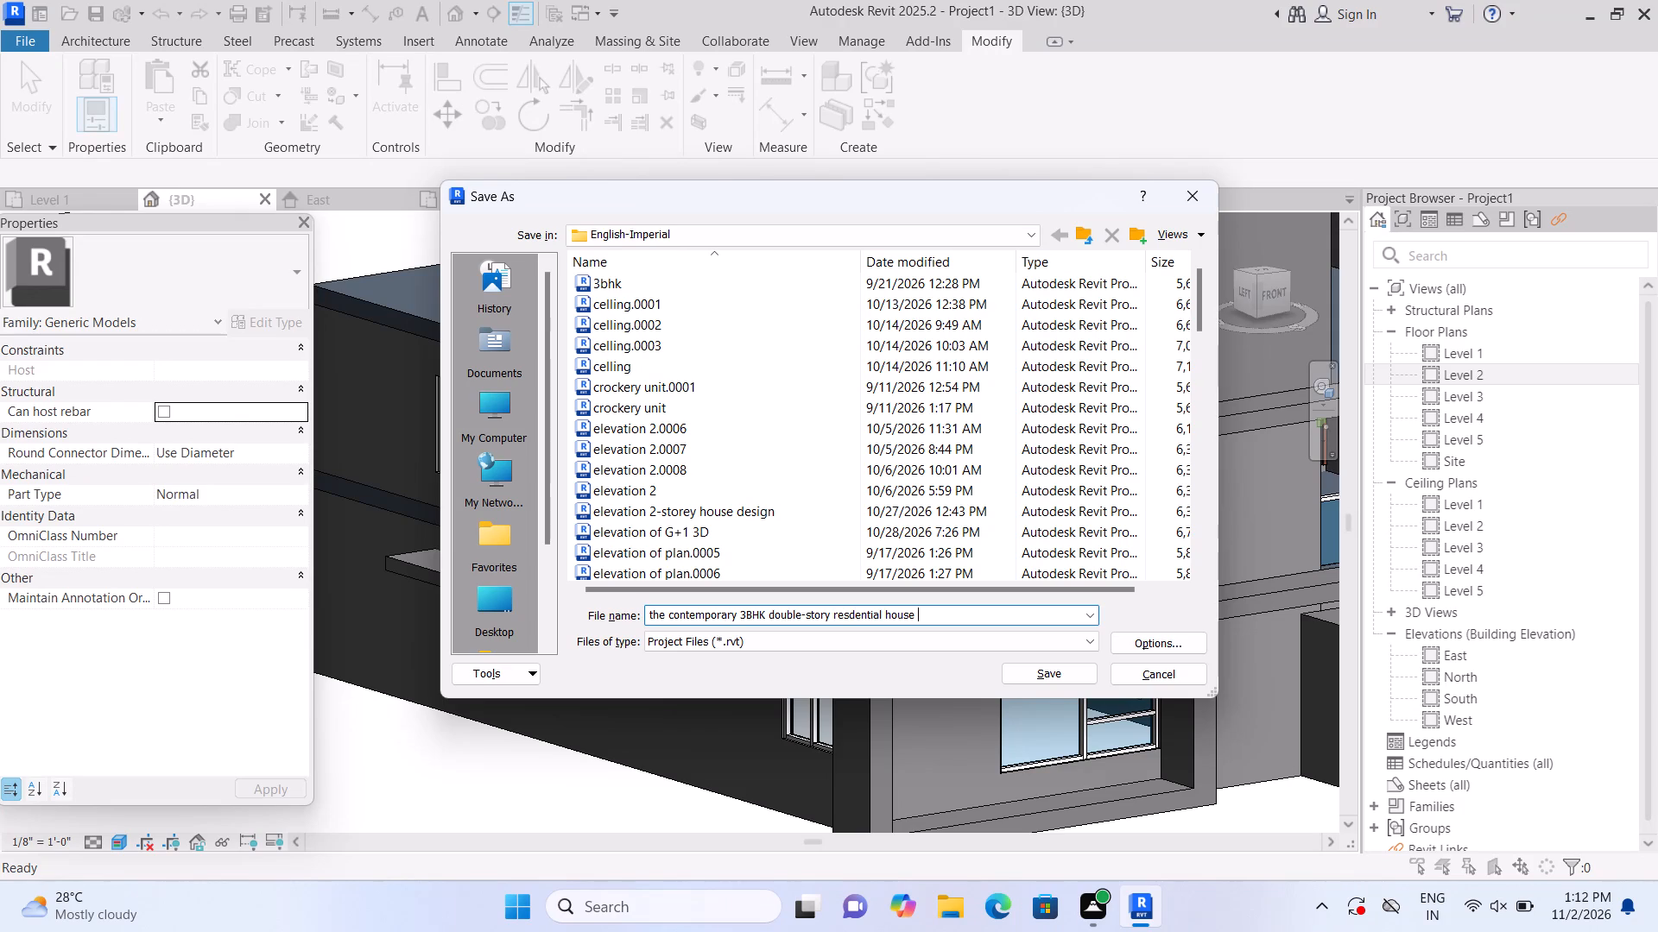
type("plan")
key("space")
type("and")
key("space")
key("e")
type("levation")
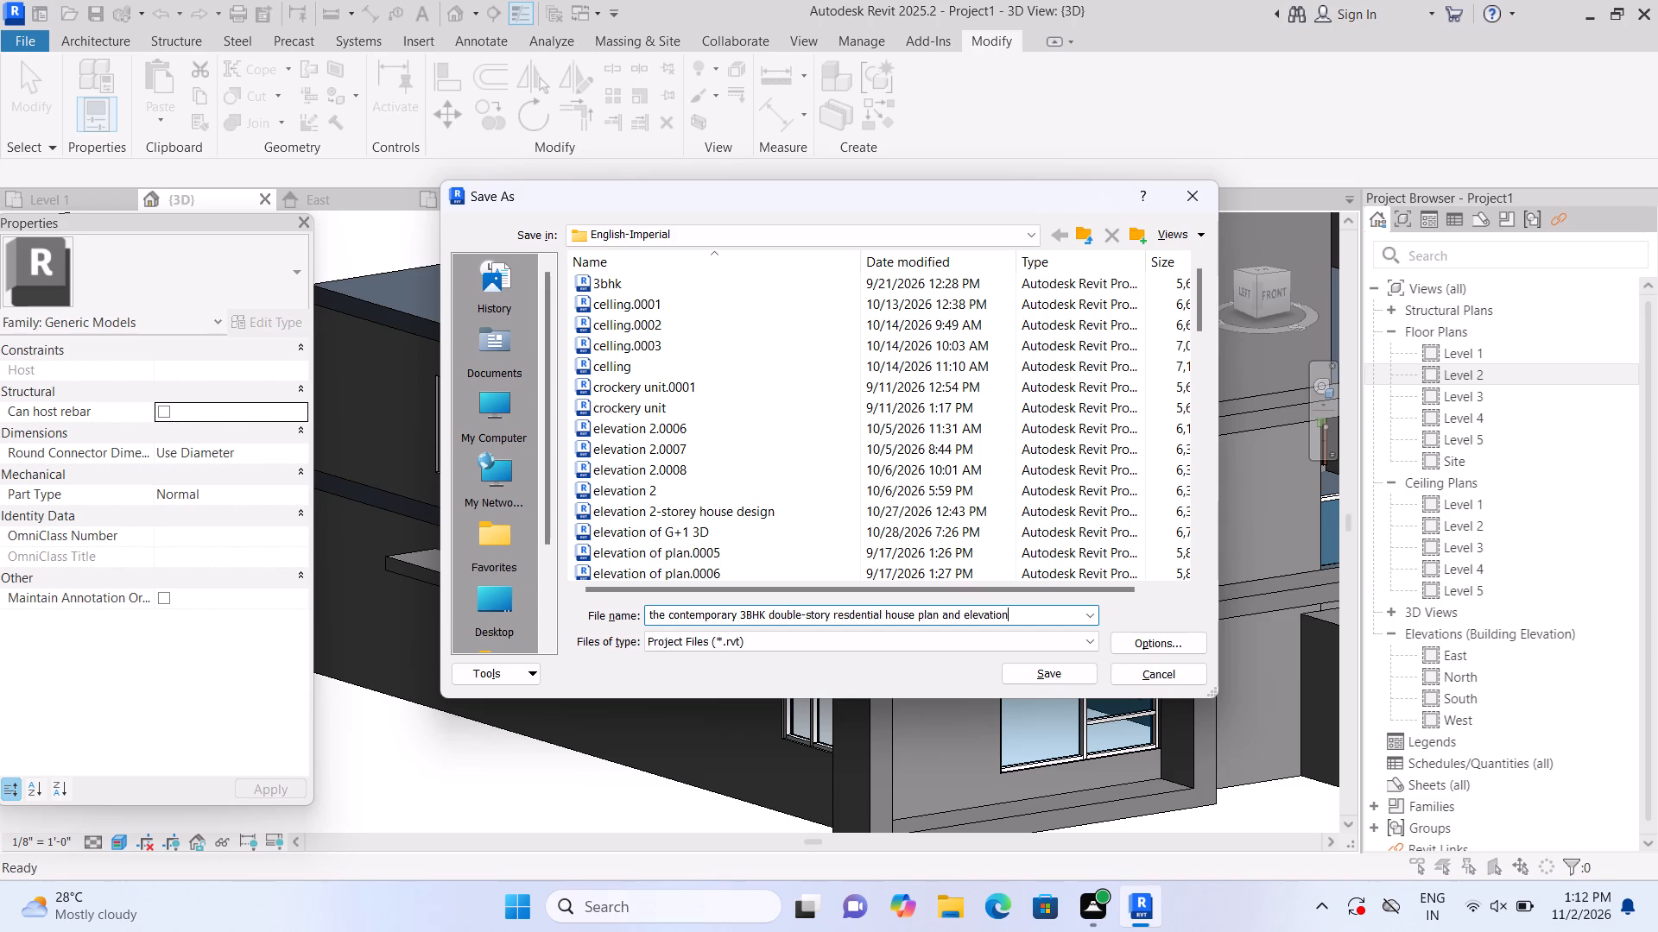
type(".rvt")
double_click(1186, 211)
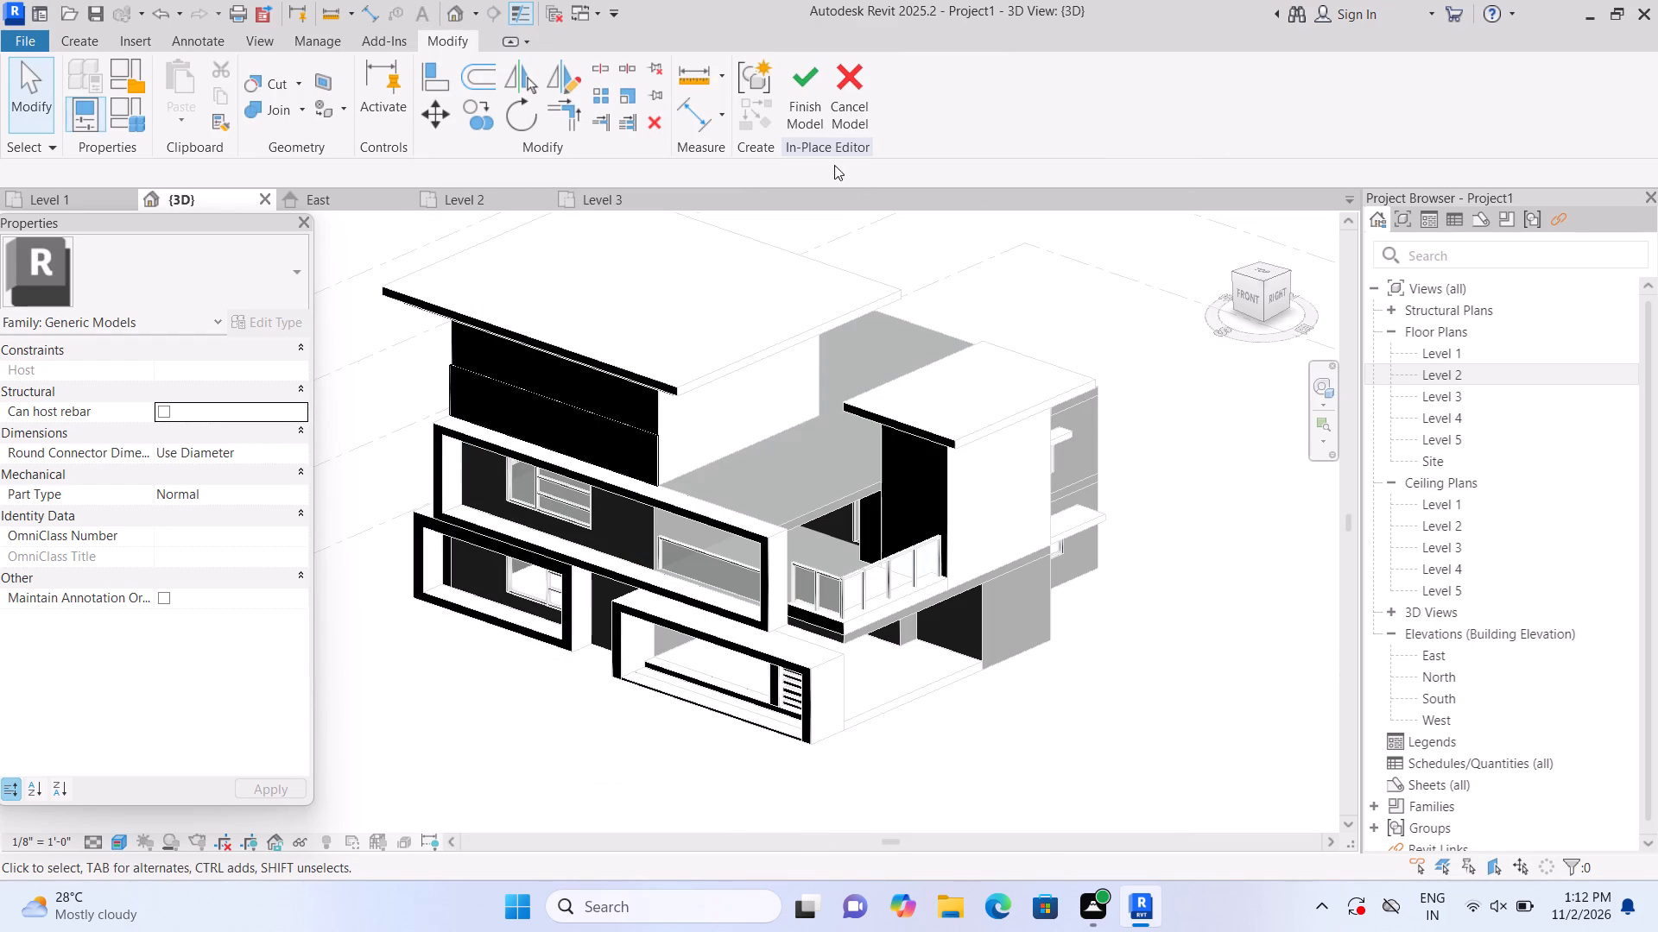
Finish the in-place generic model and dismiss the save reminder without saving.
double_click(800, 120)
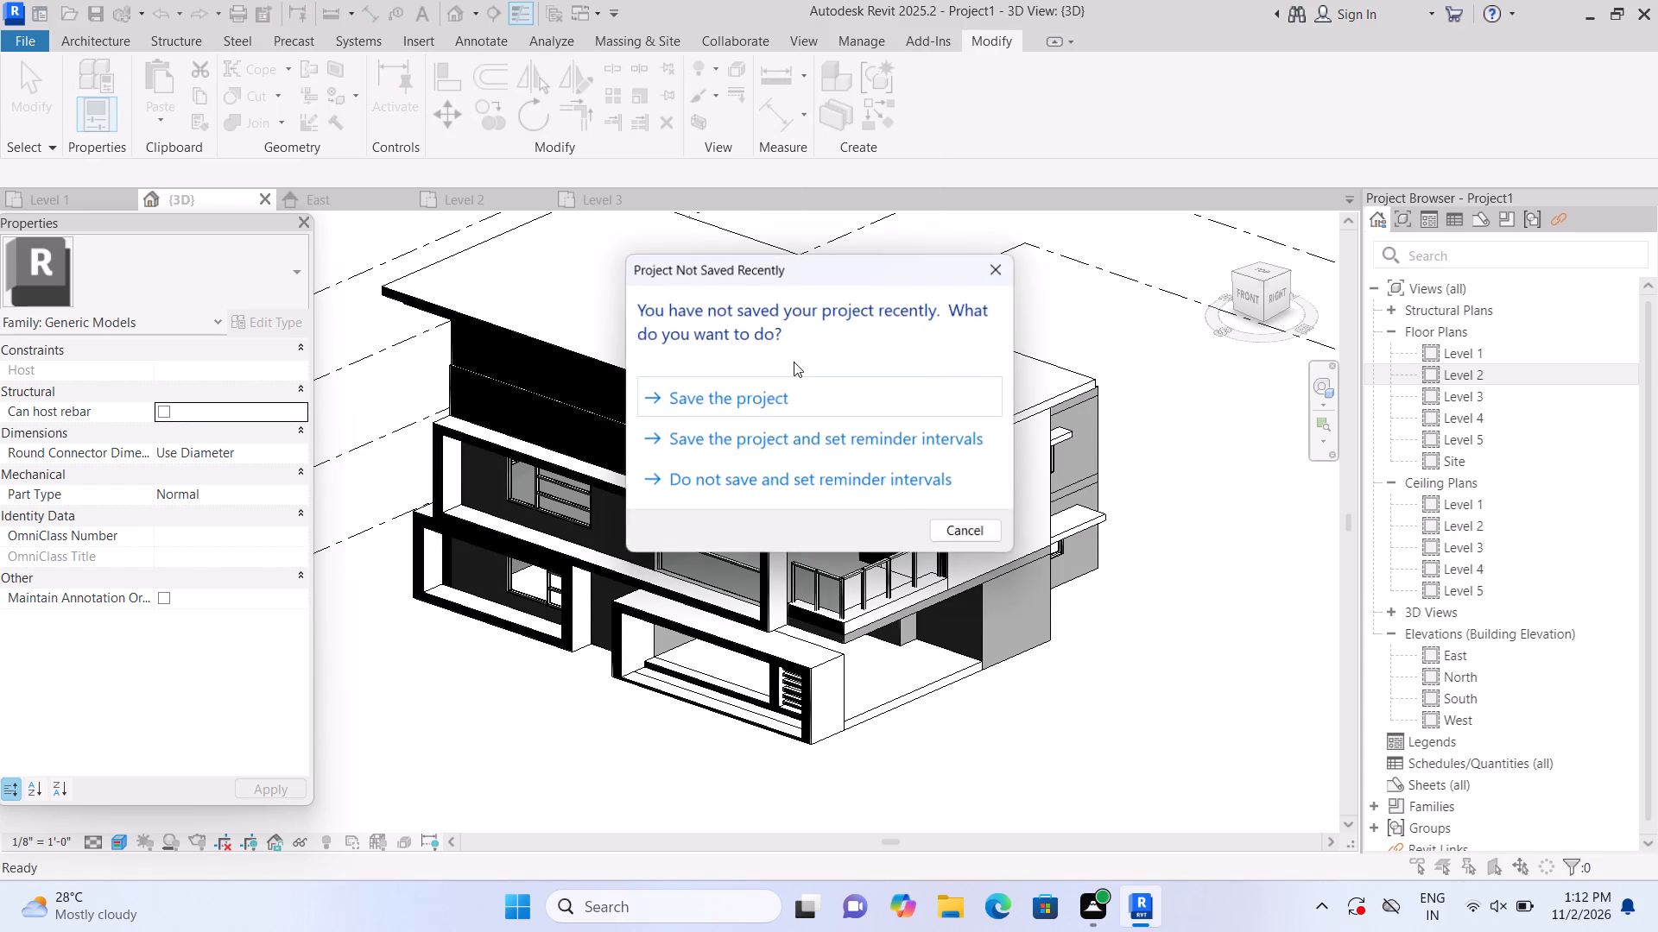
left_click(1003, 273)
Save the project in the English-Imperial folder as "the contemporary 3BHK double-story resdidential house plan and elevation.rvt".
scroll(675, 503, "up", 2)
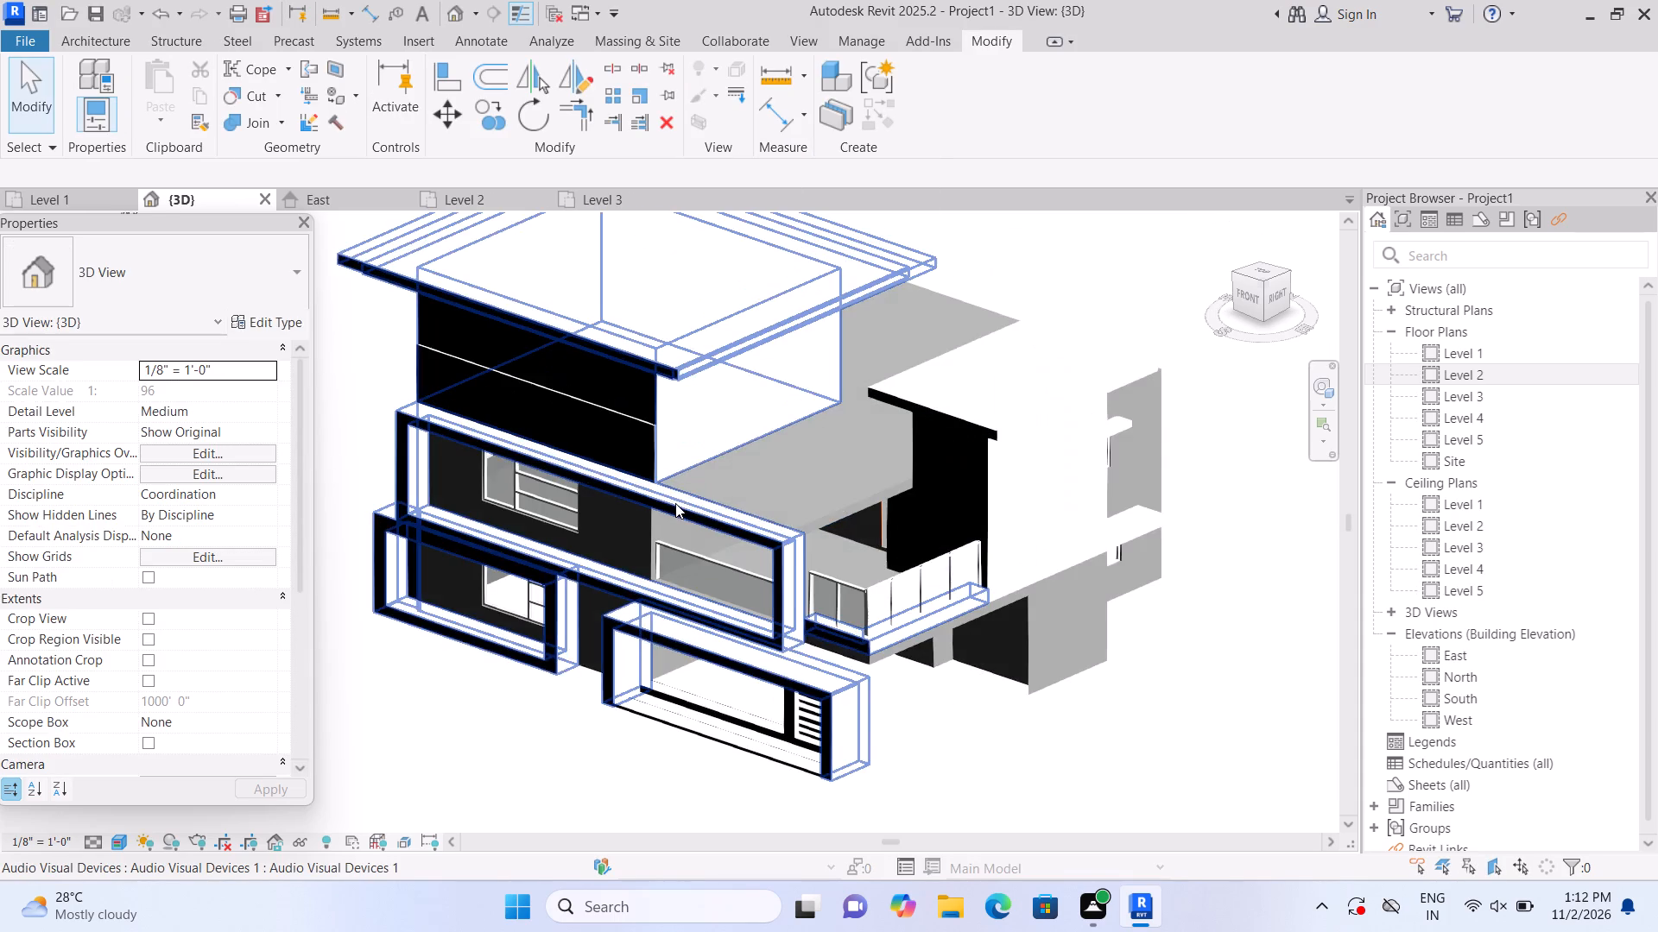
scroll(673, 506, "up", 2)
scroll(673, 506, "down", 2)
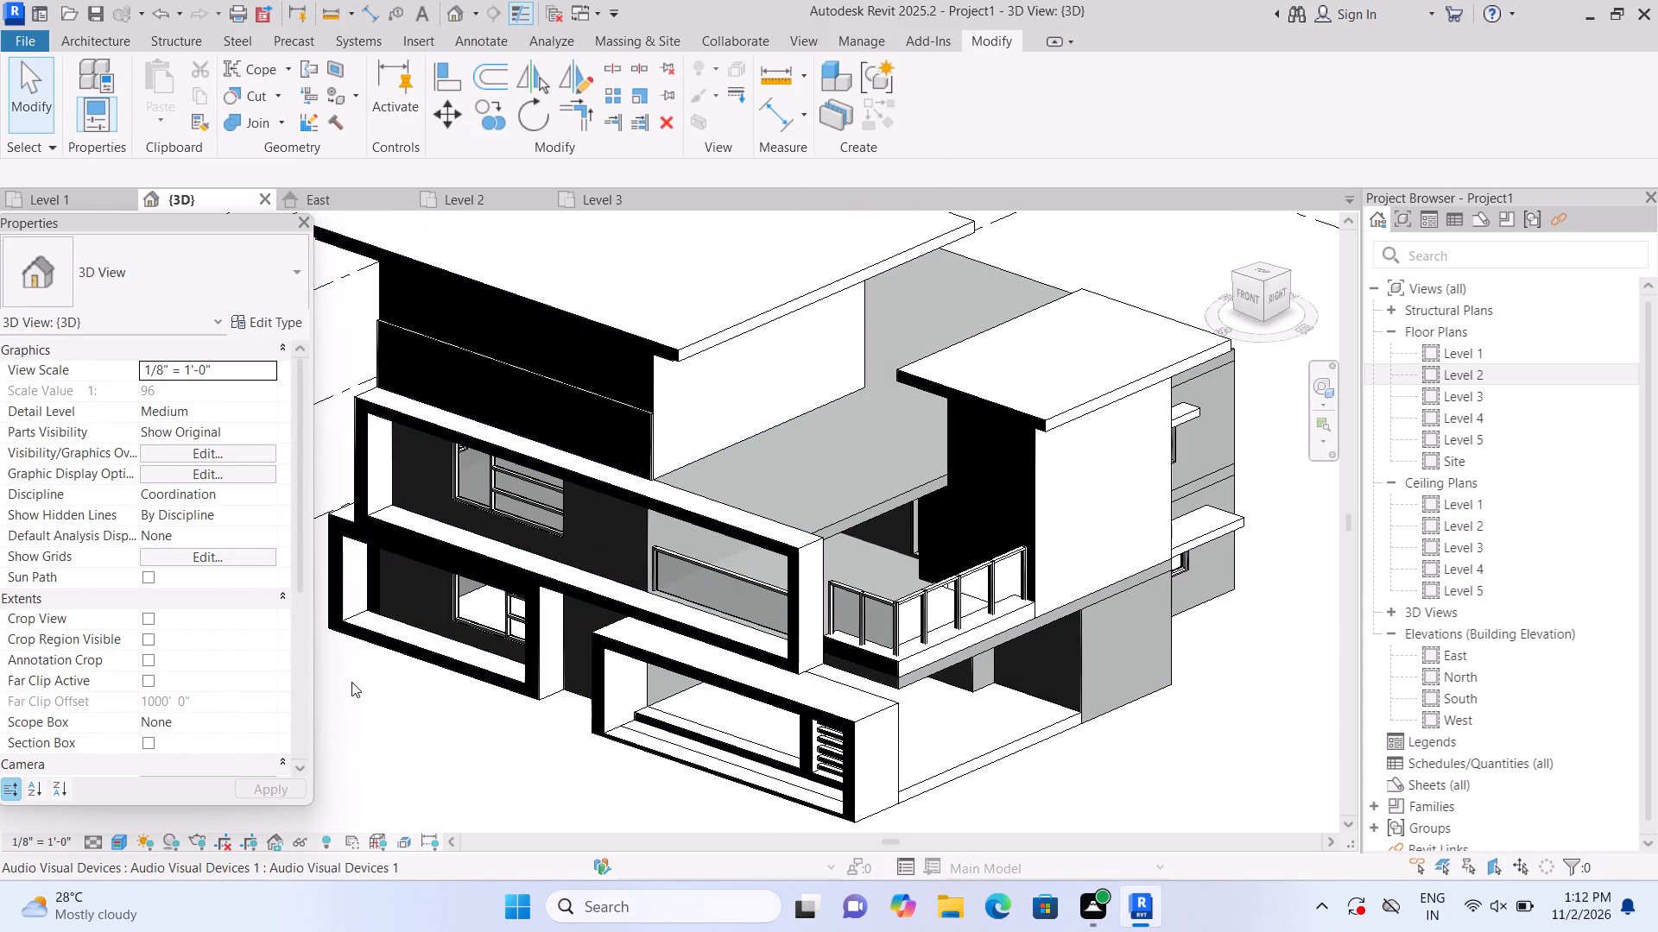
key("ctrl+s")
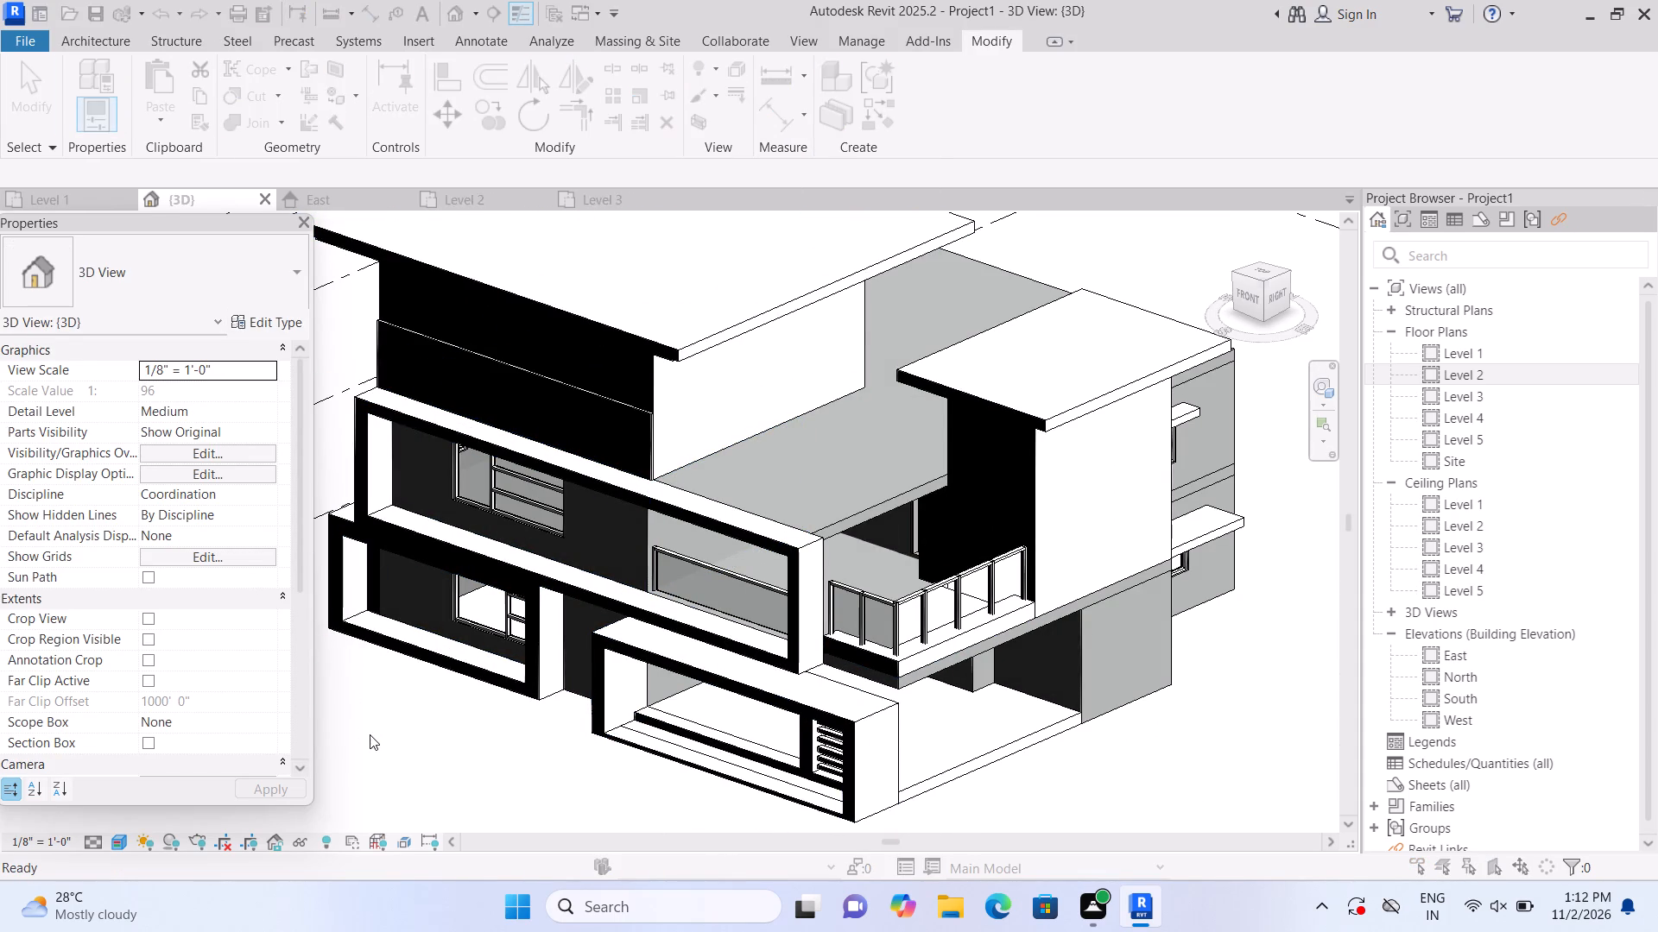
key("BackSpace")
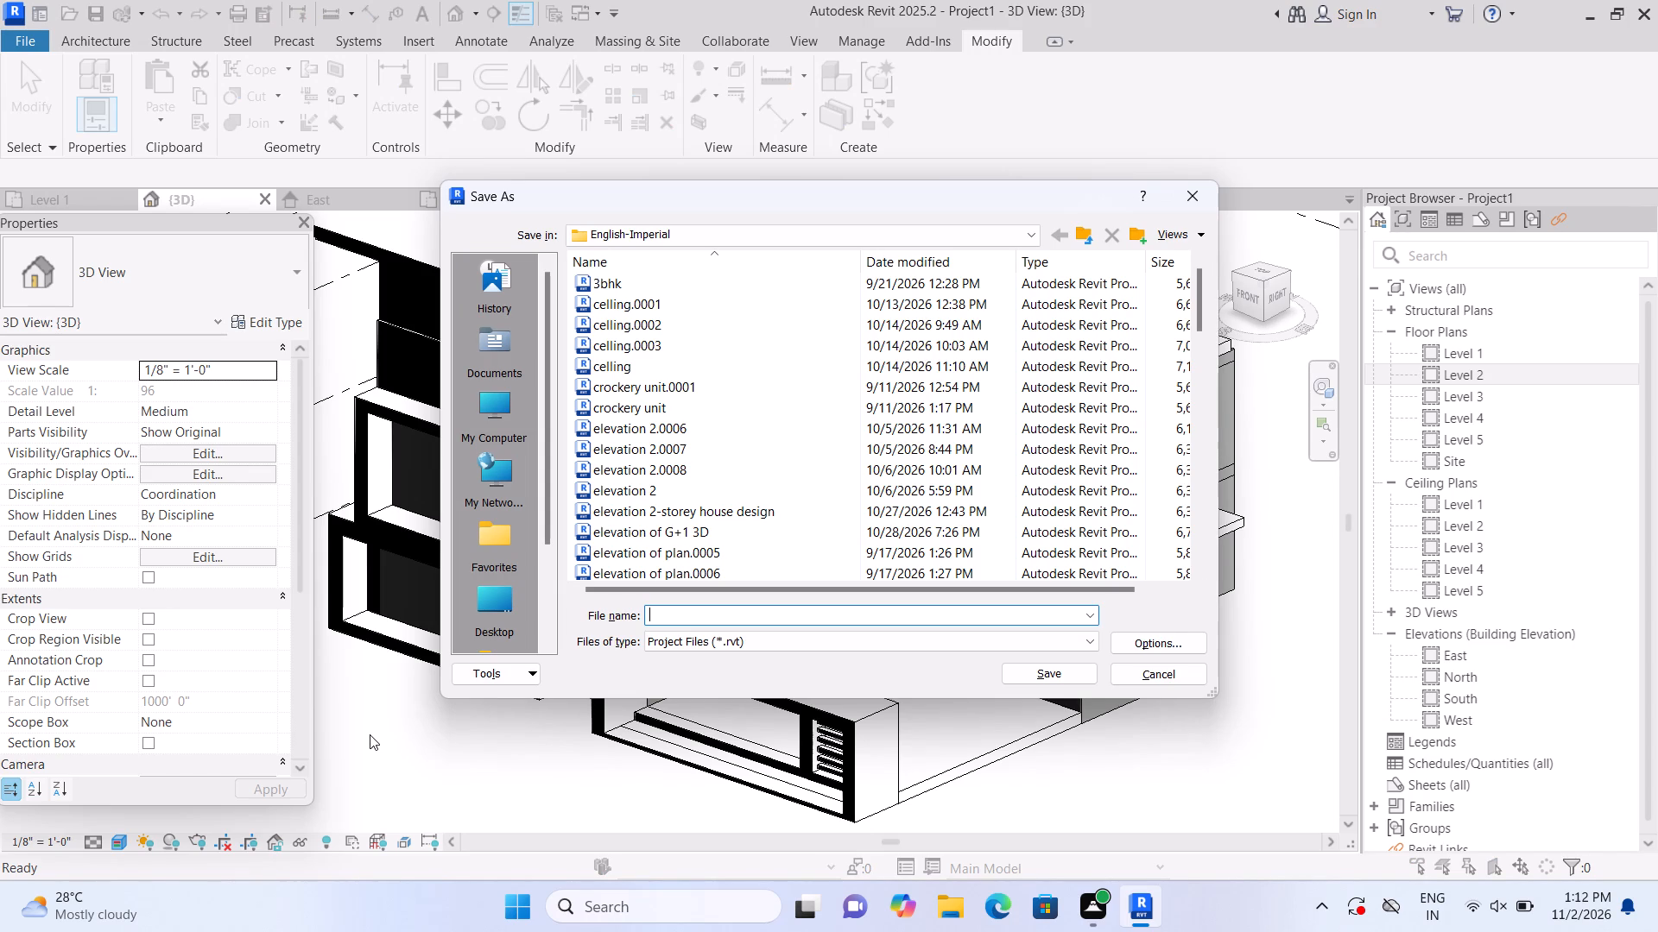
type("the")
key("space")
type("co")
type("nt")
type("em")
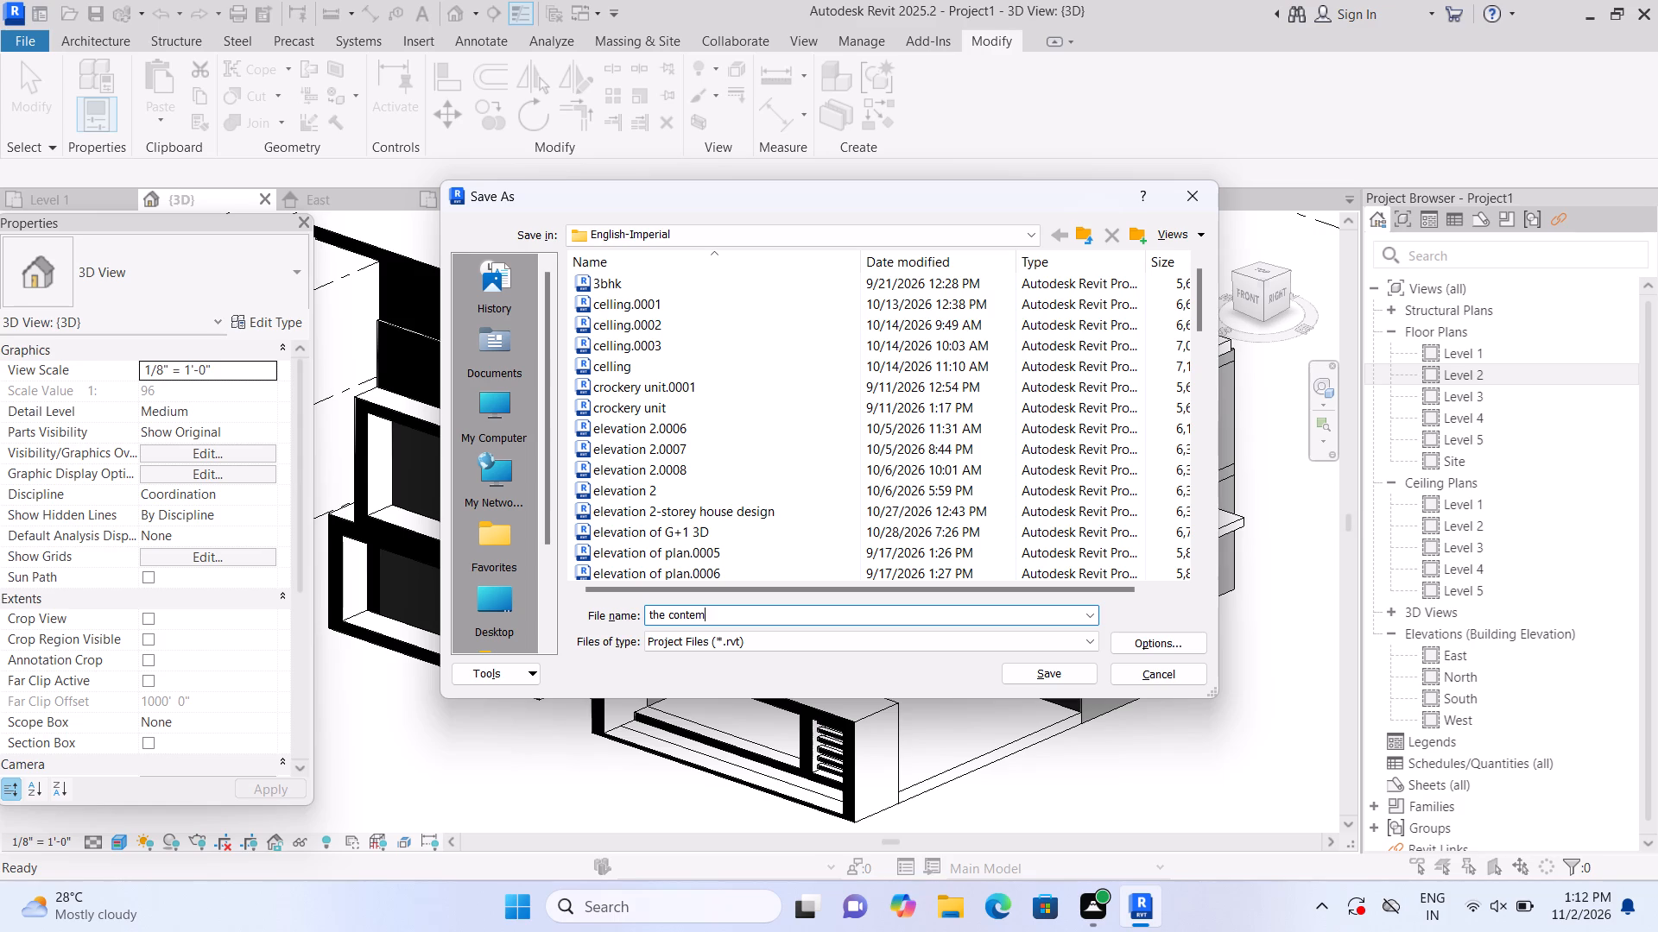
type("porary")
key("space")
key("3")
type("BHK")
key("space")
type("dou")
type("bl")
key("e")
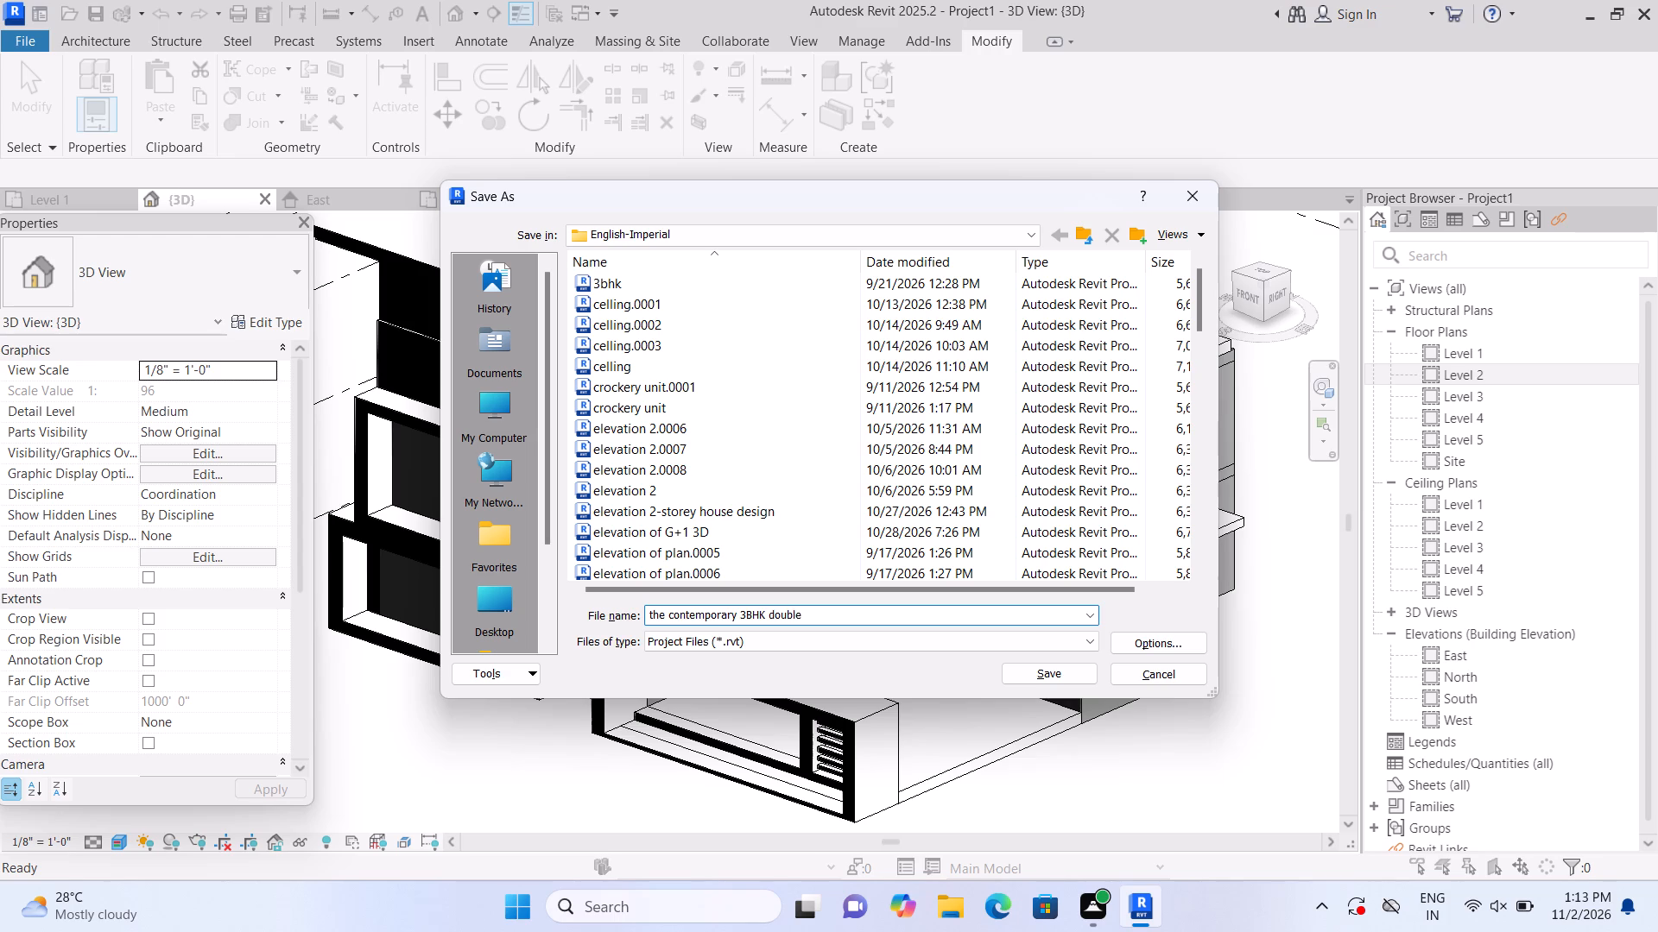
type("-s")
key("t")
key("o")
type("ry")
key("space")
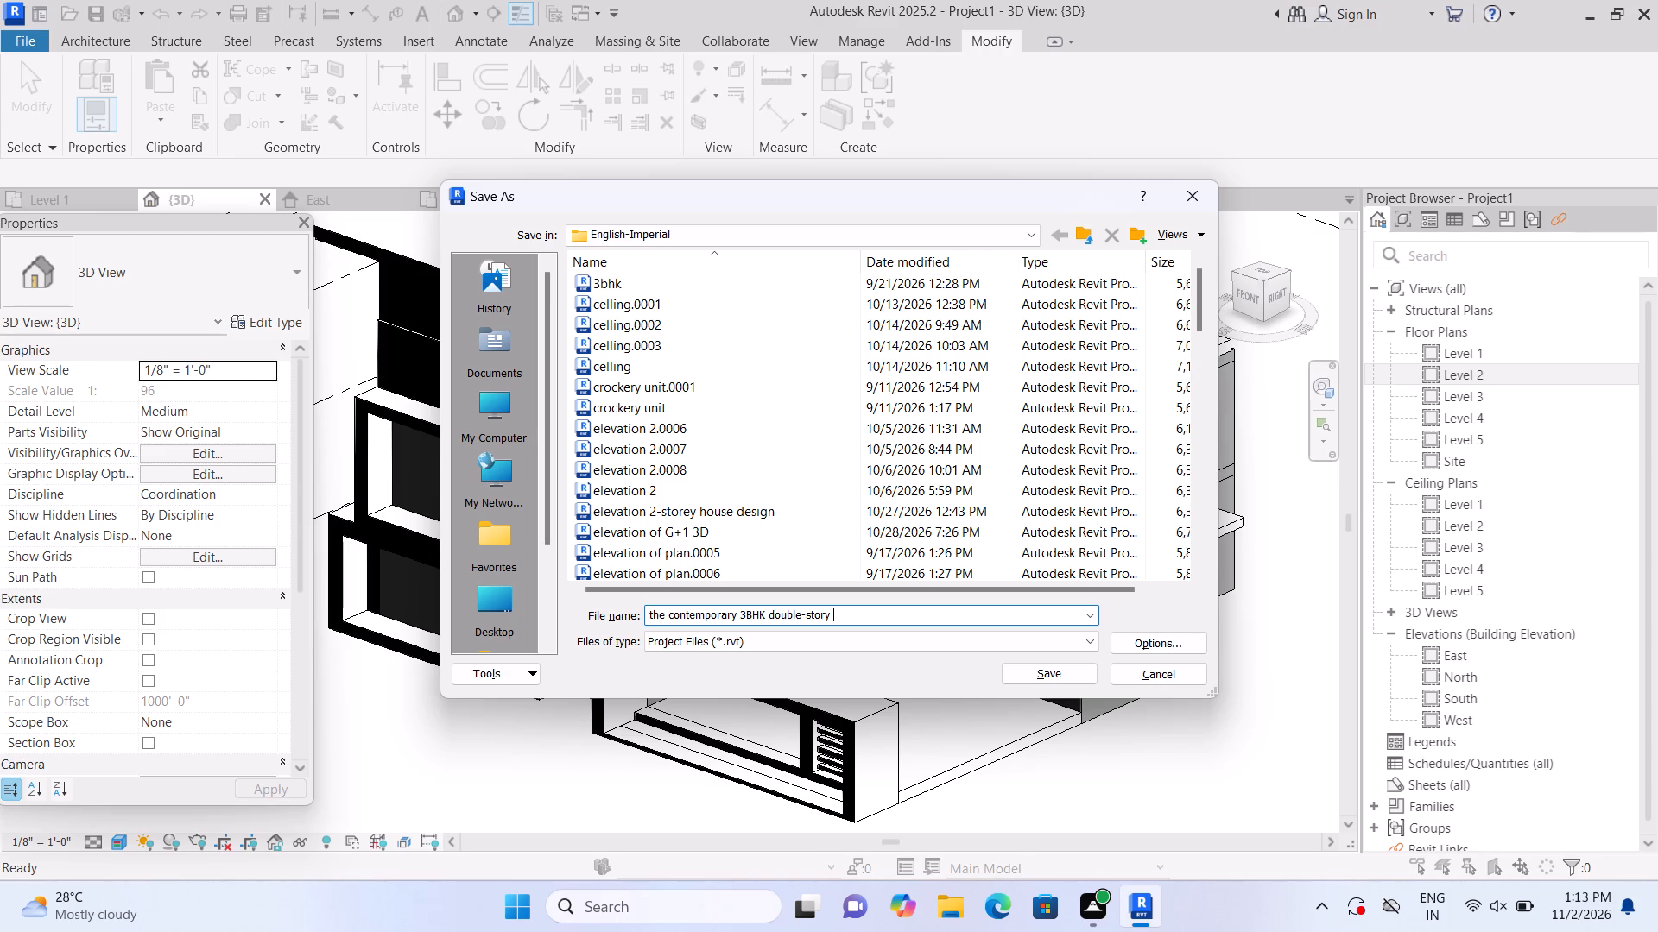
type("res")
type("den")
key("BackSpace")
key("BackSpace")
type("ide")
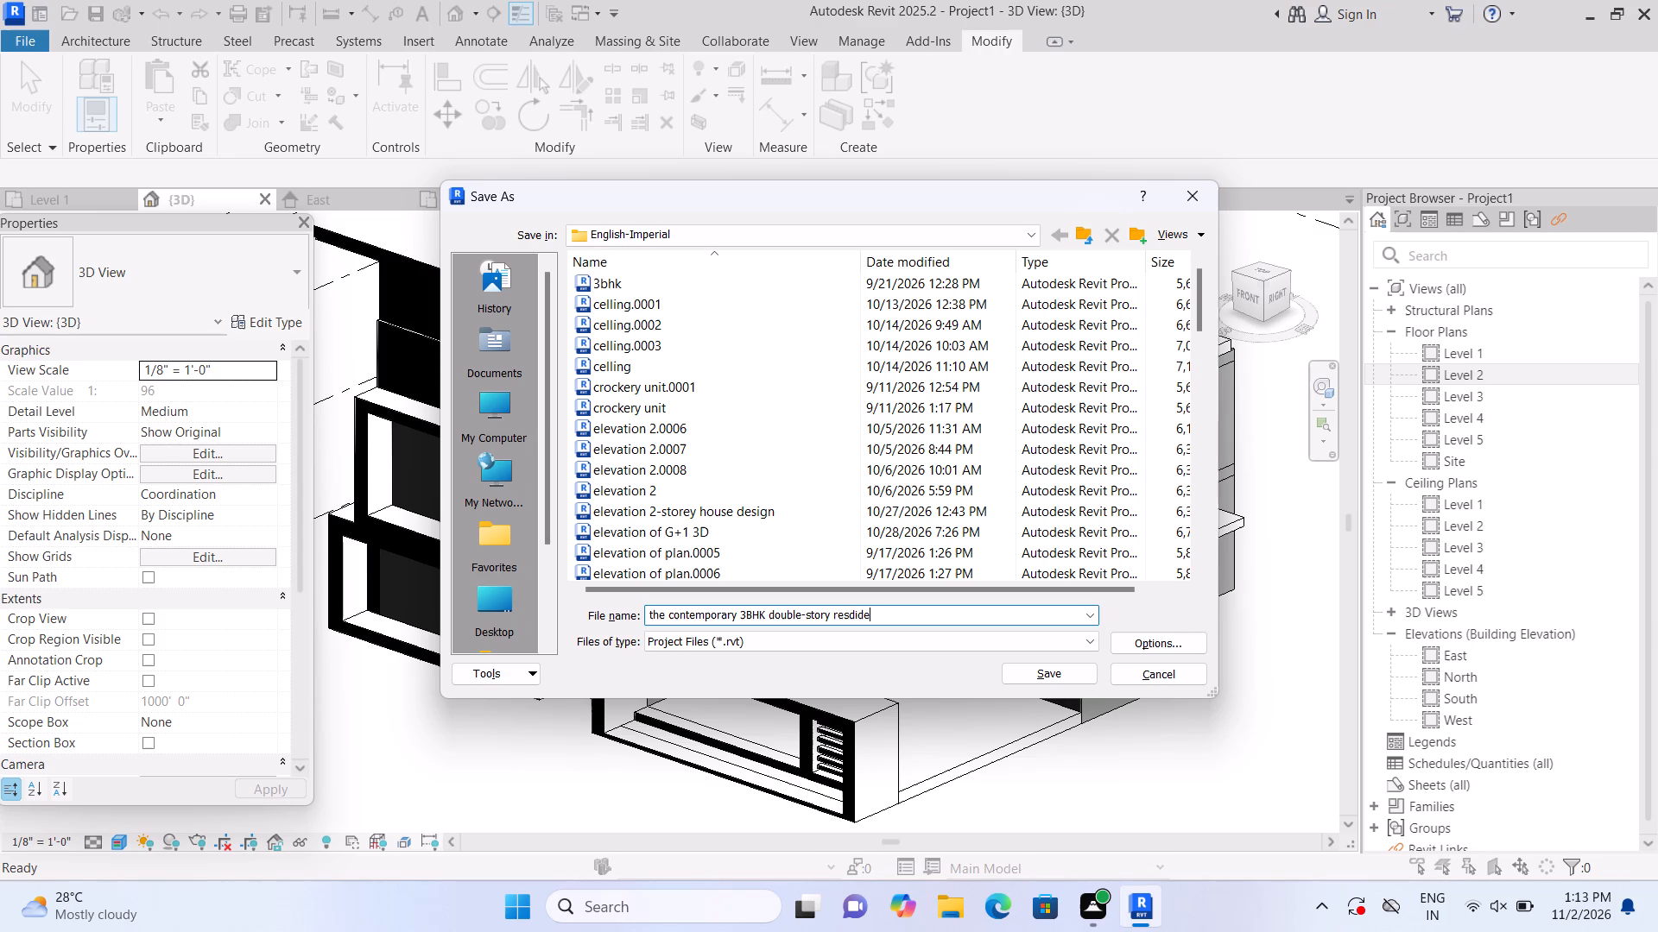
type("ntial")
key("space")
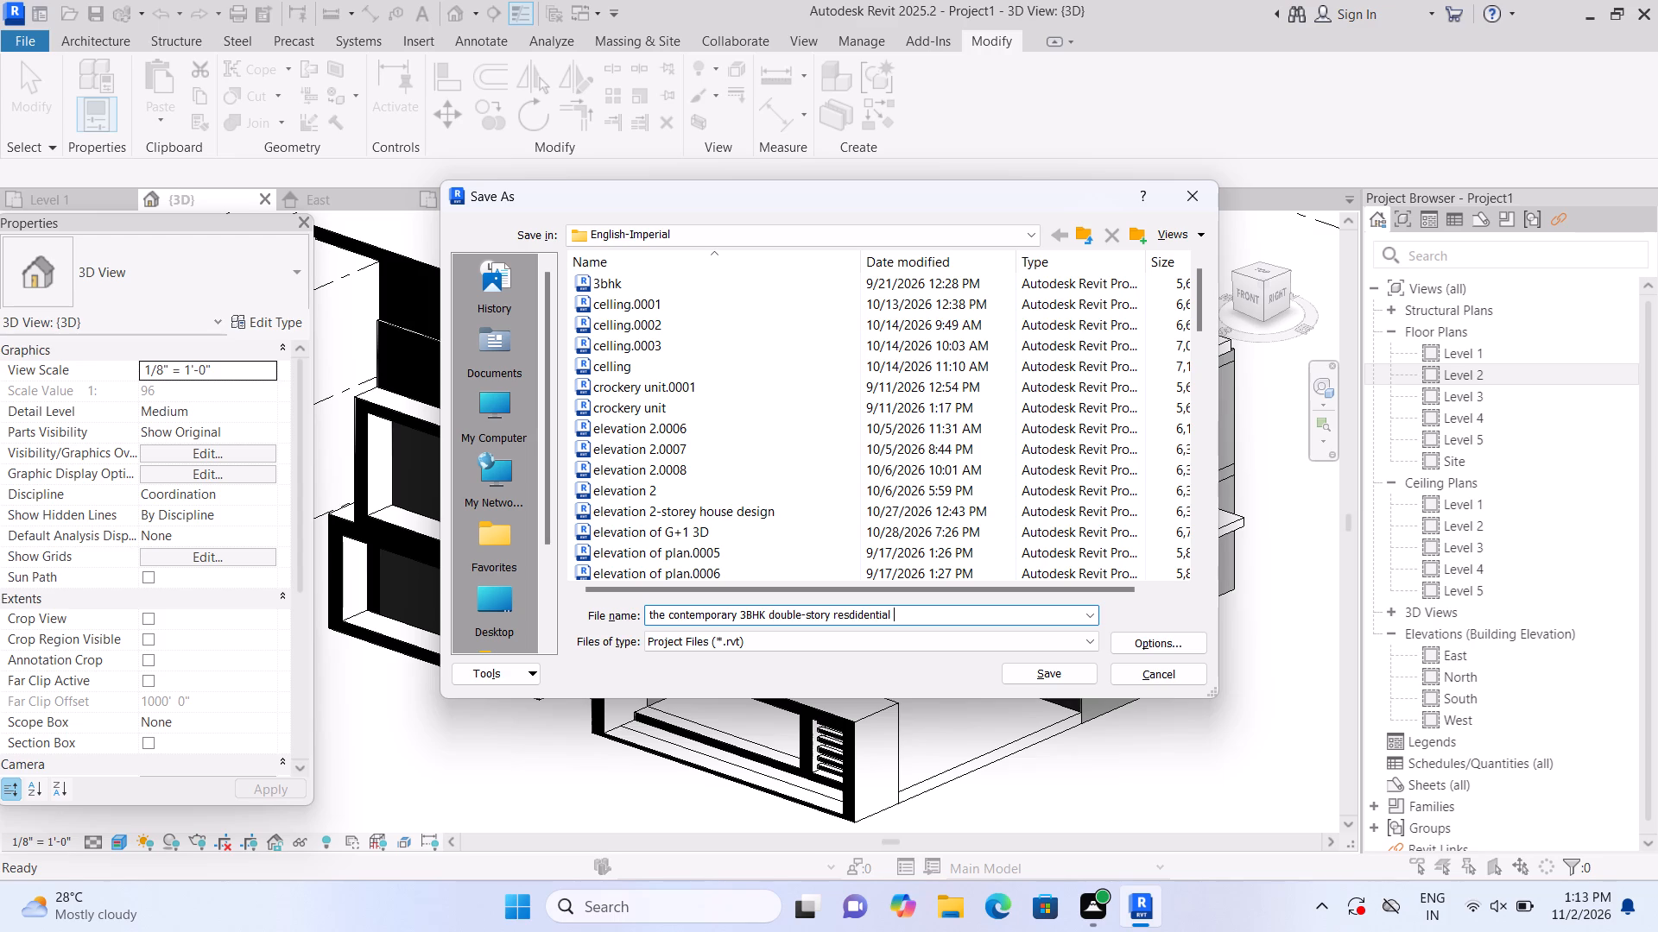
type("house plan and")
key("space")
key("e")
type("levation")
type(".rvt")
left_click(1079, 664)
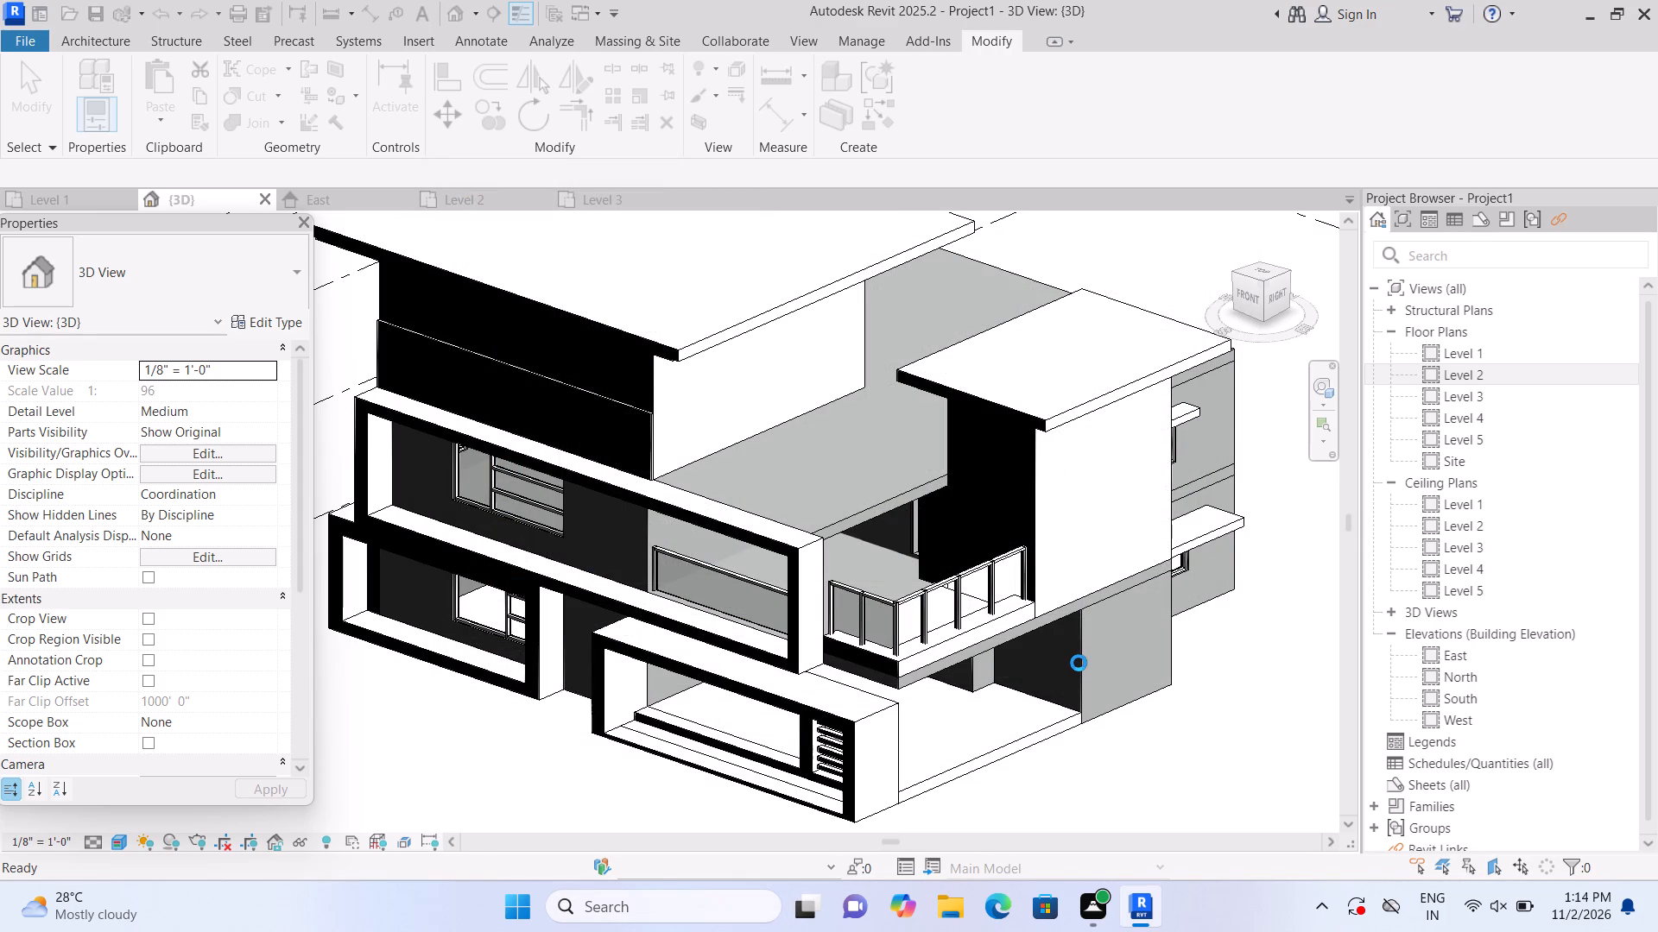
Print the current window of the 3D view with Microsoft Print to PDF, accepting the raster printing notice.
key("shift+p")
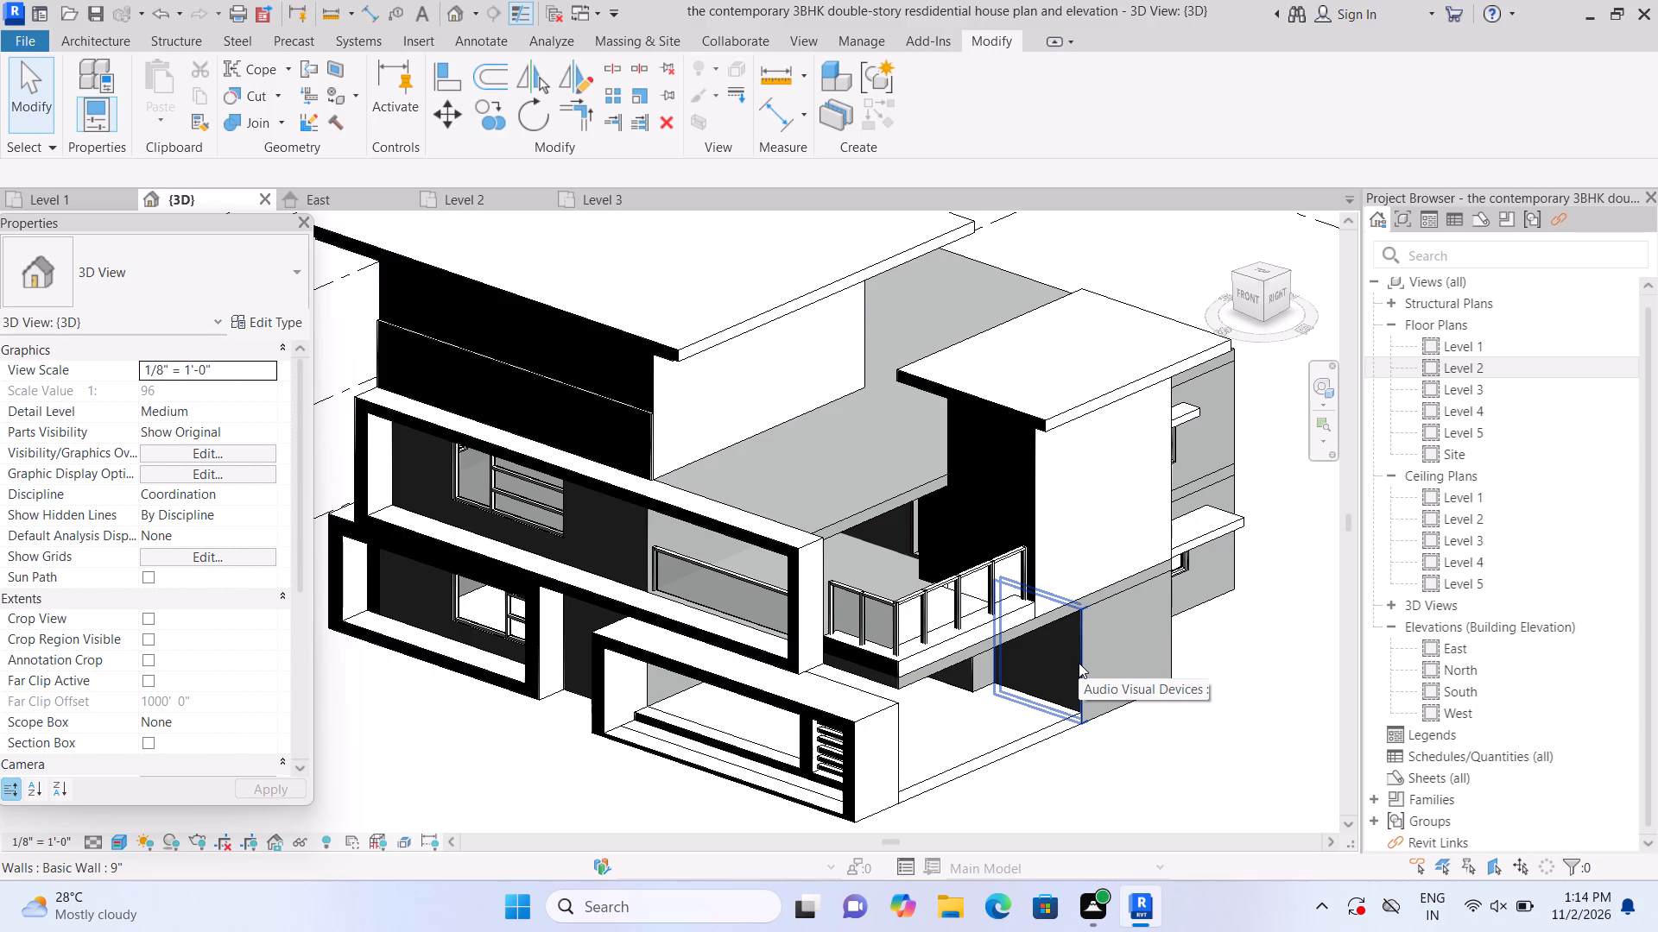
key("shift+p")
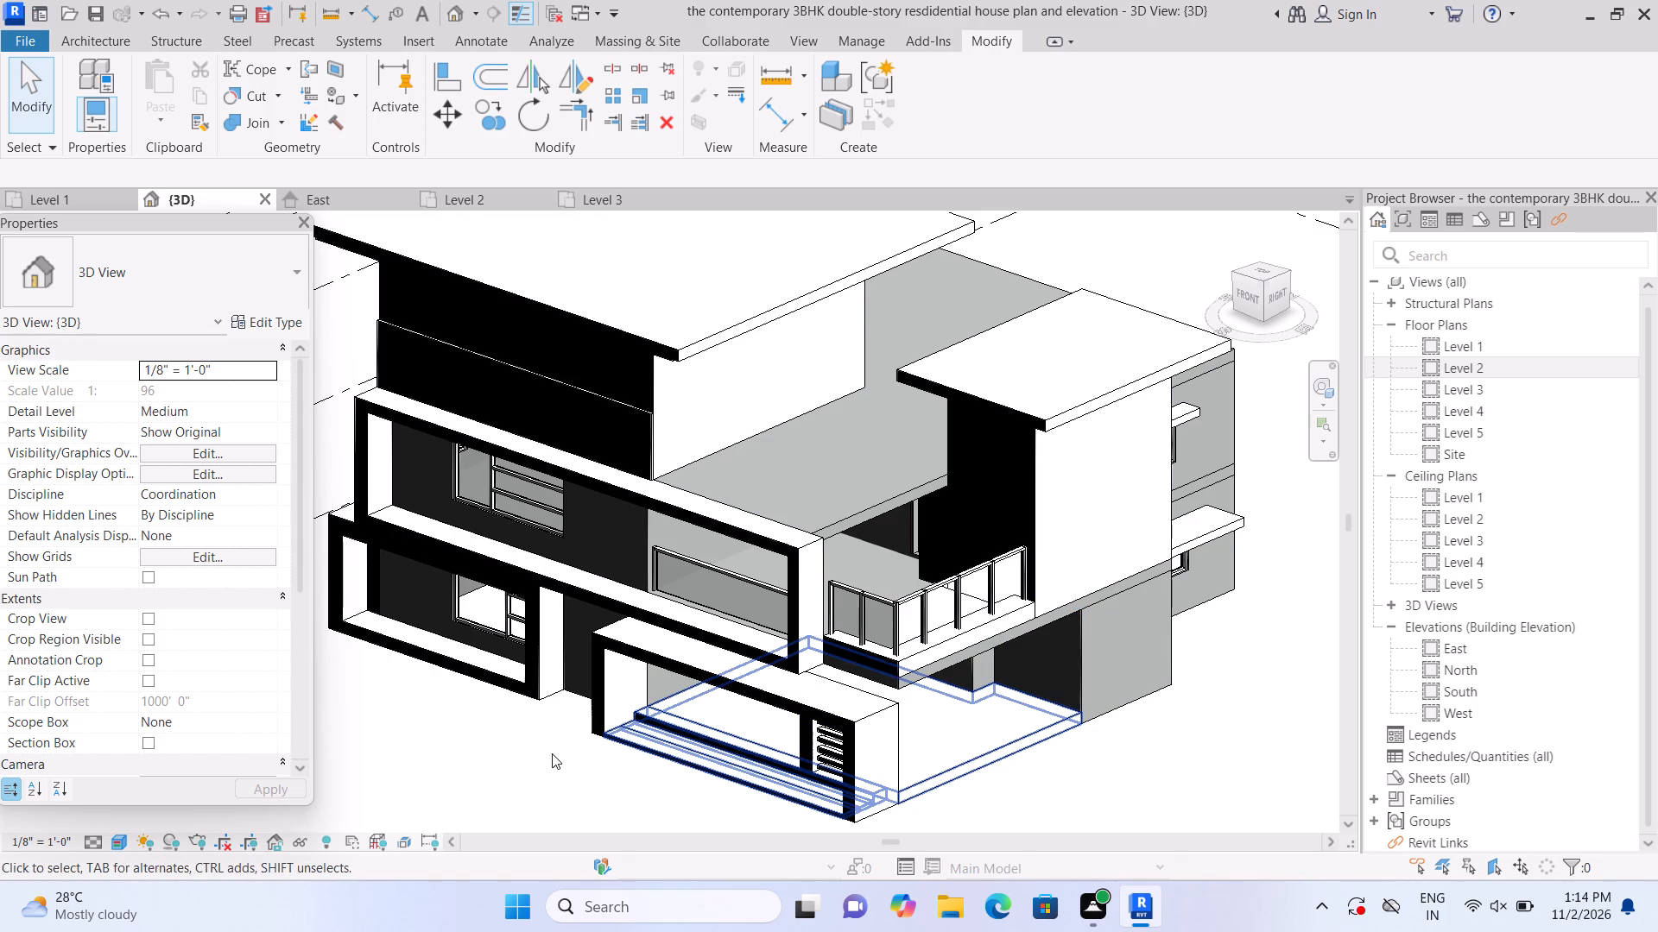
key("shift+p")
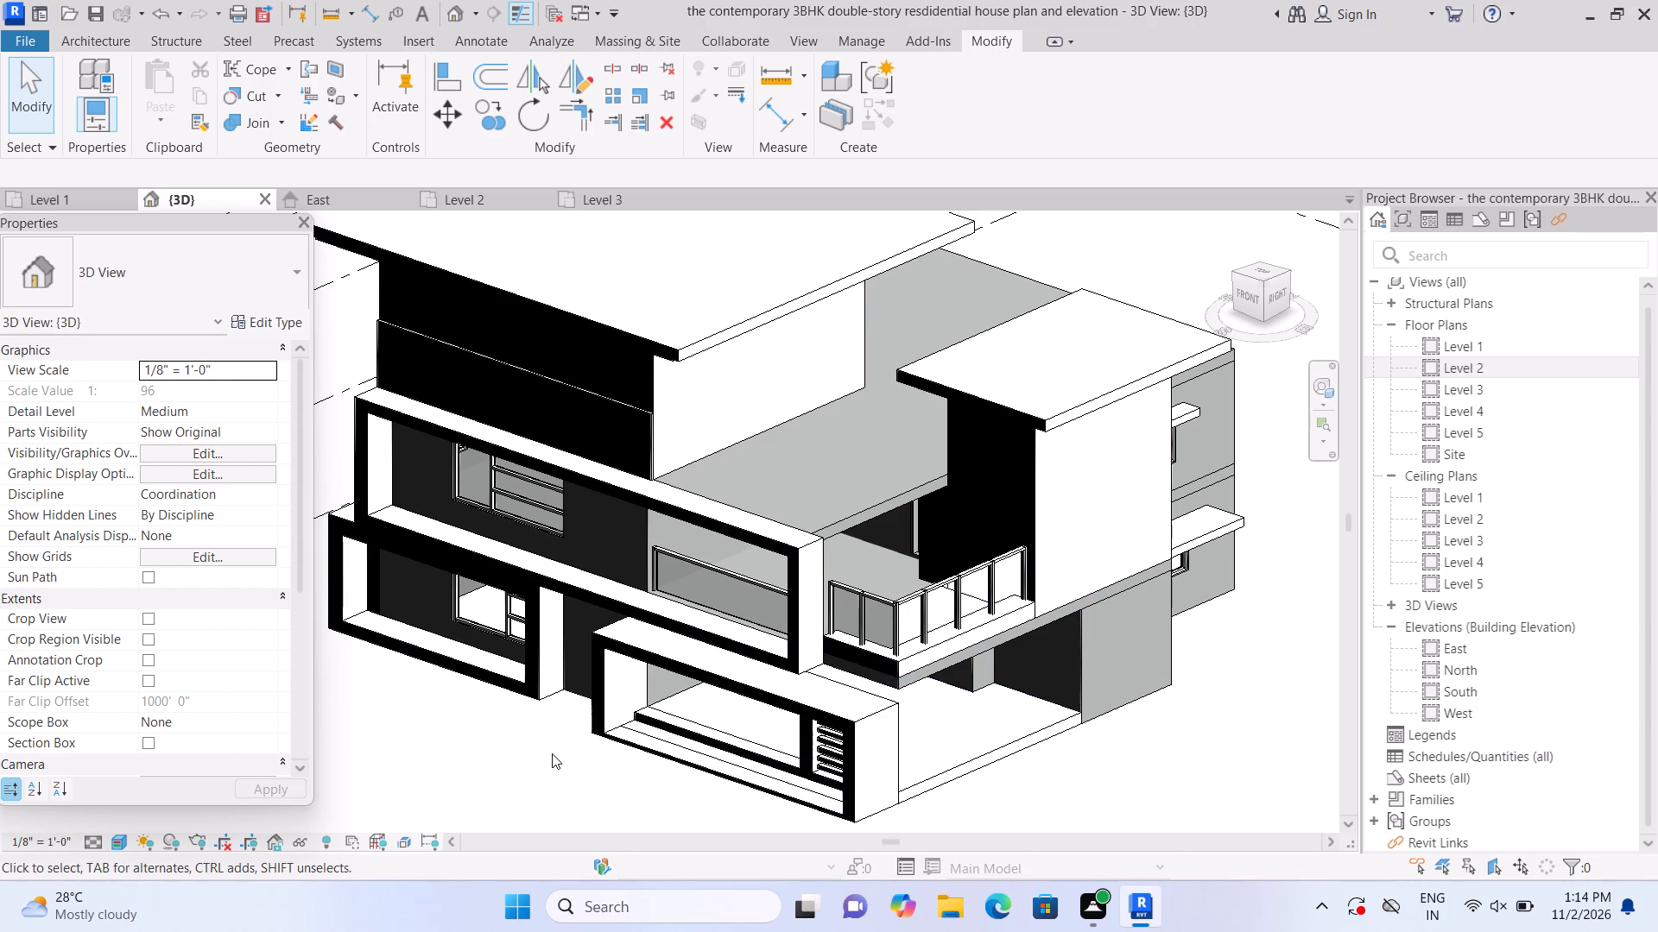
scroll(669, 664, "down", 2)
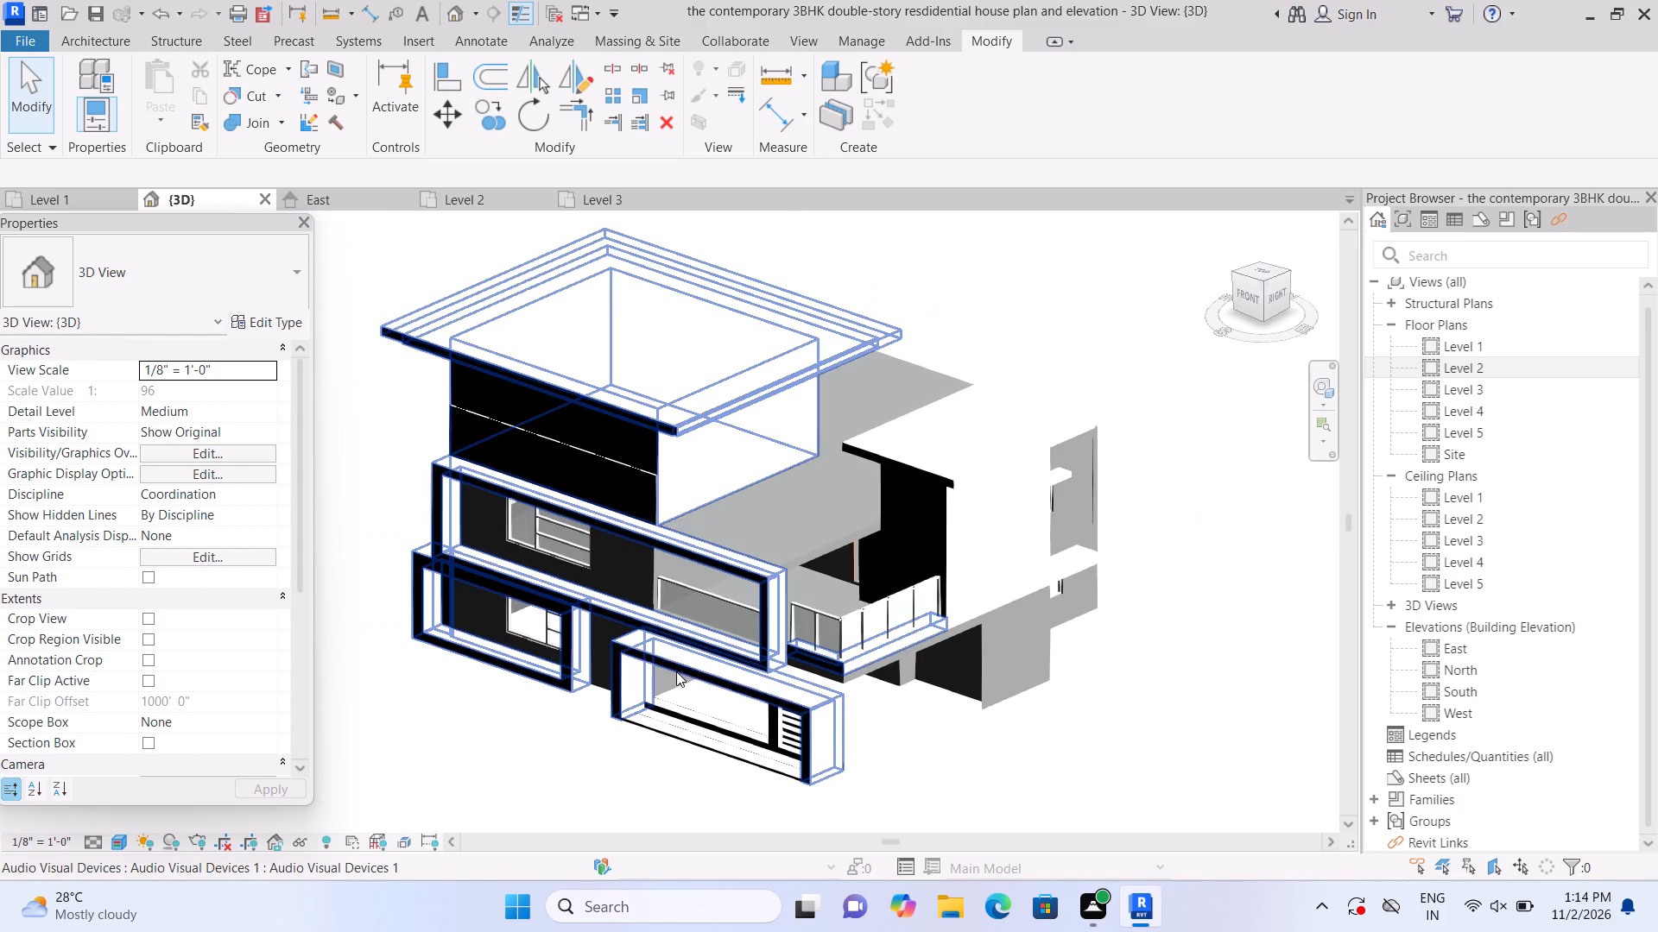
scroll(652, 608, "up", 6)
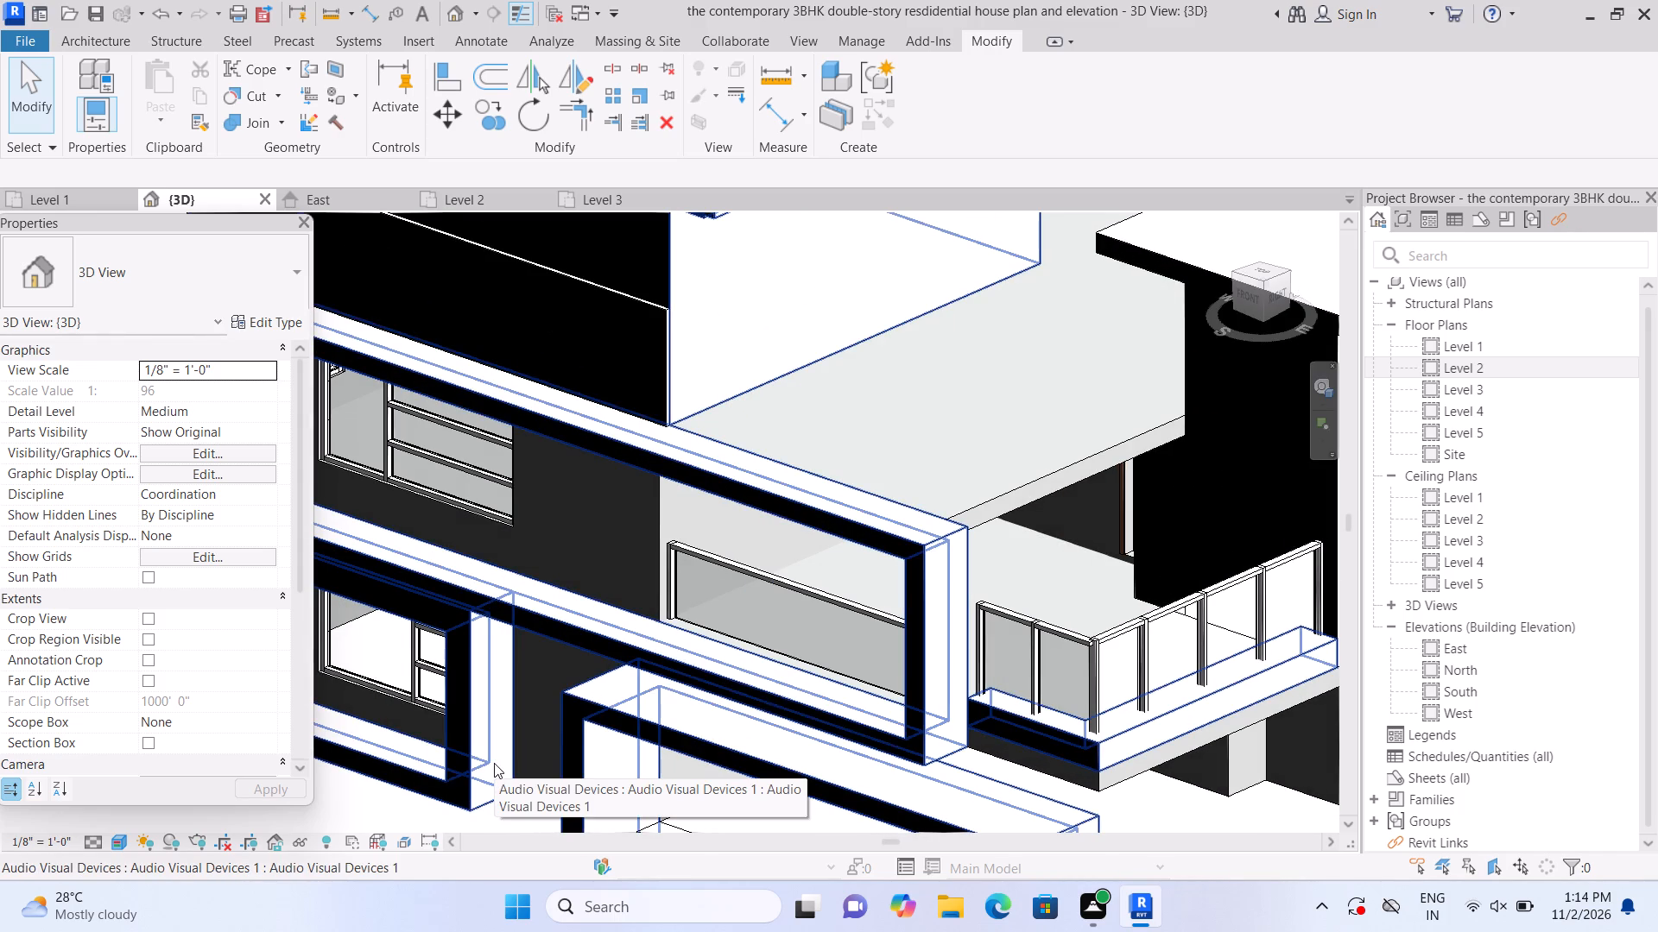
key("ctrl+p")
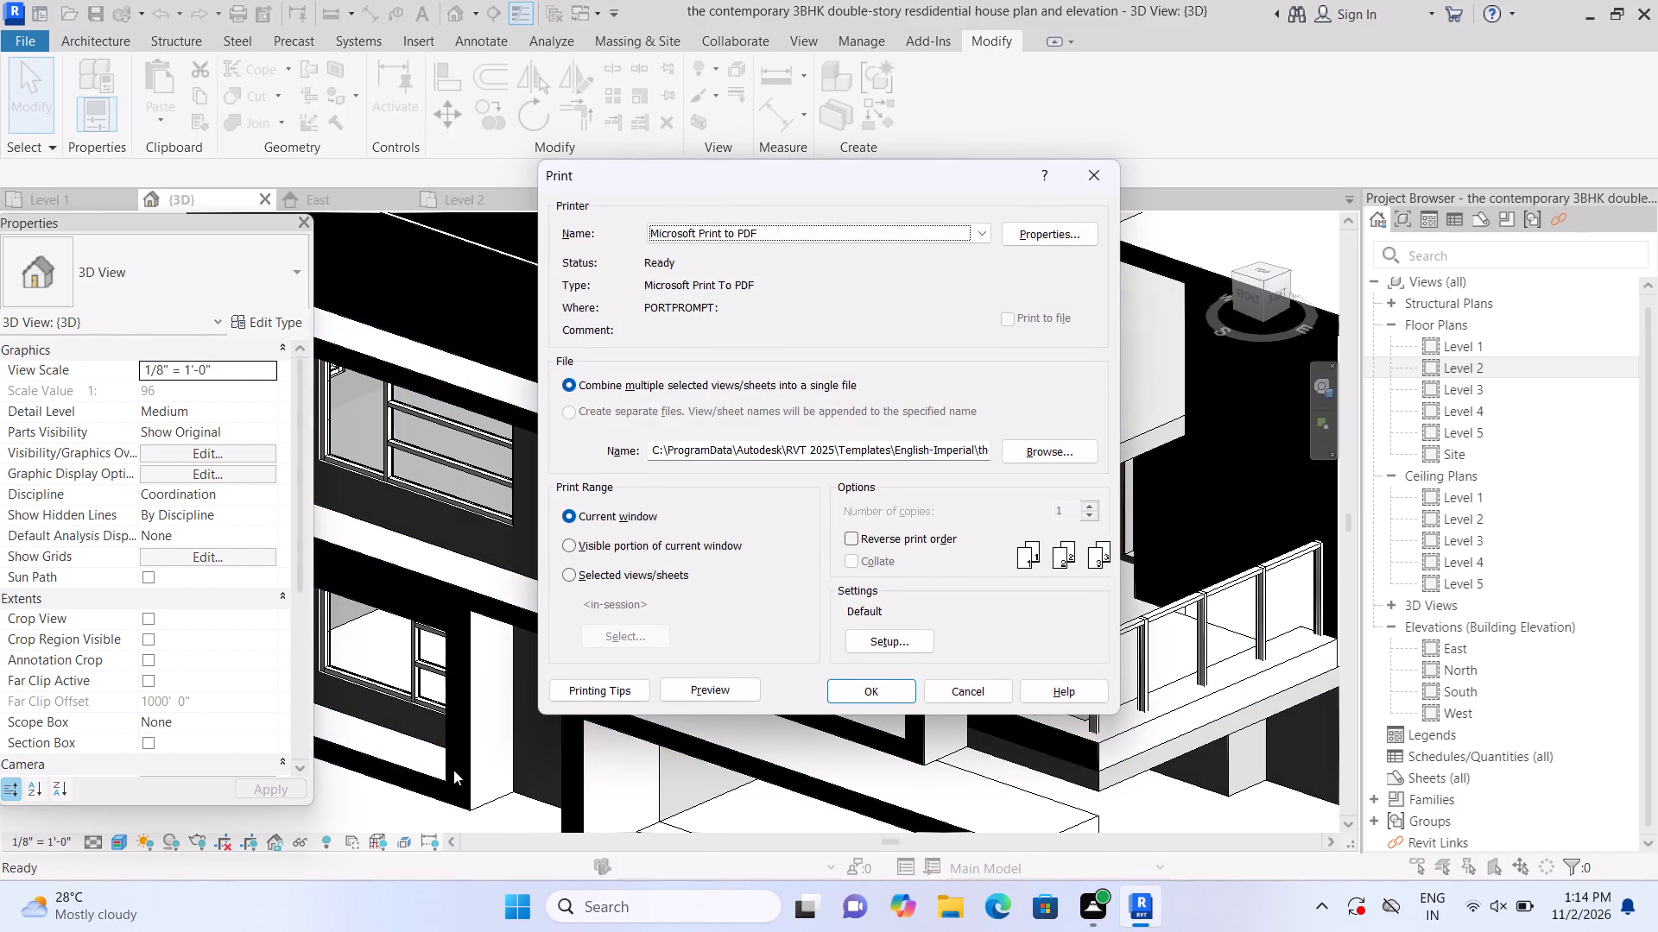
left_click(884, 686)
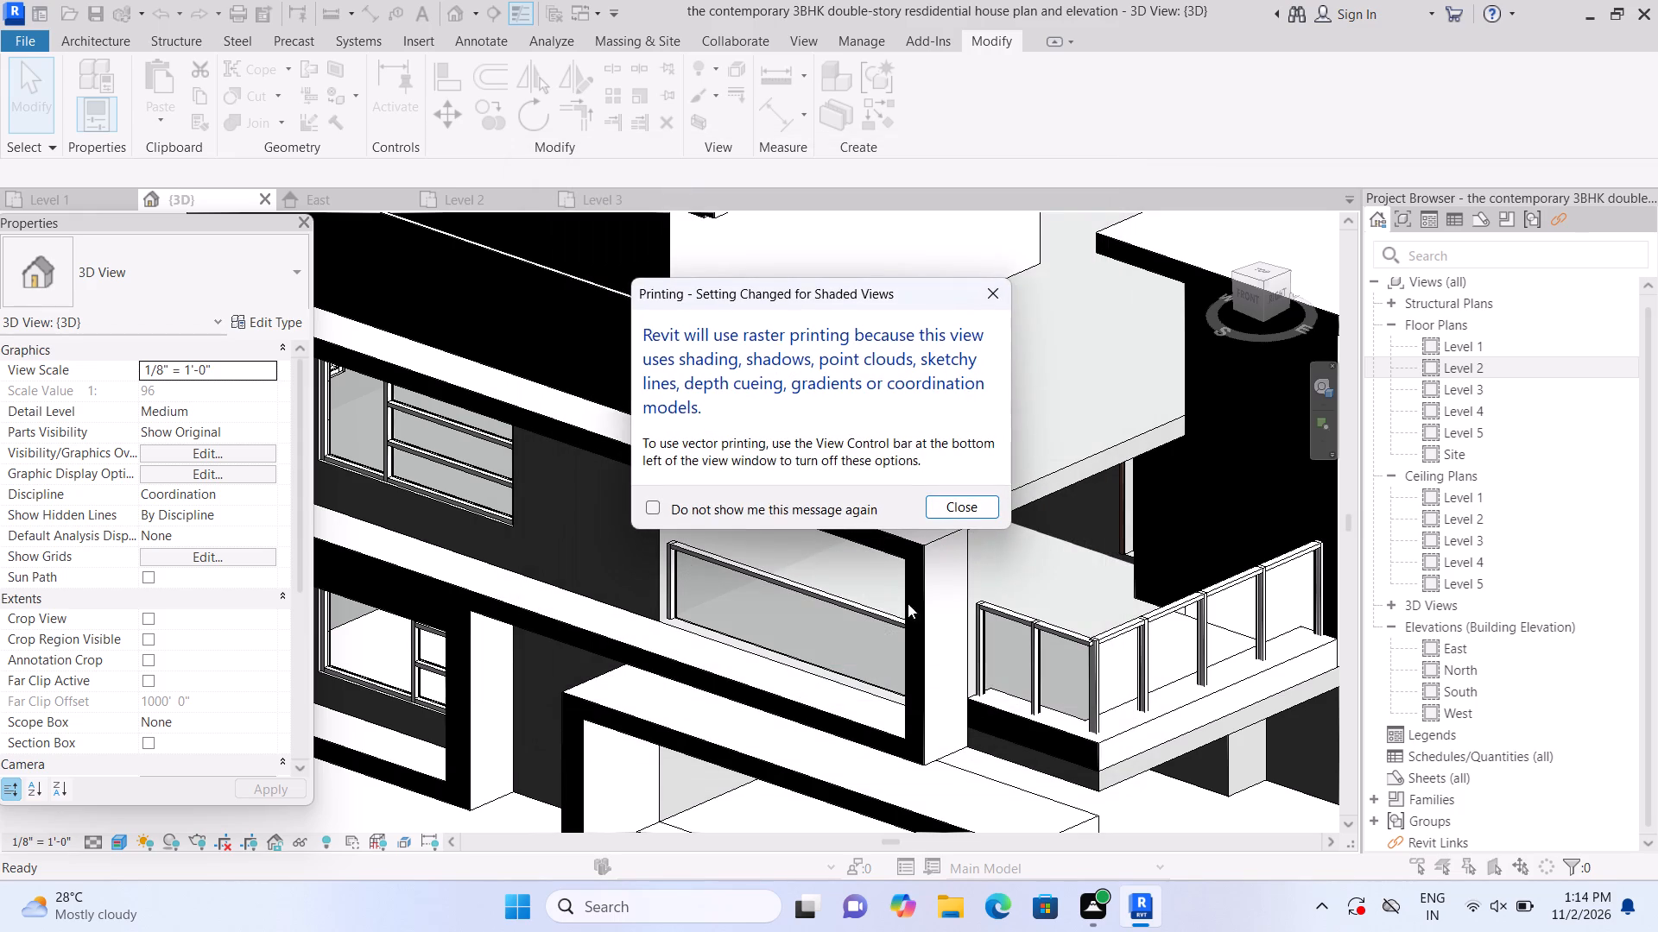
double_click(972, 496)
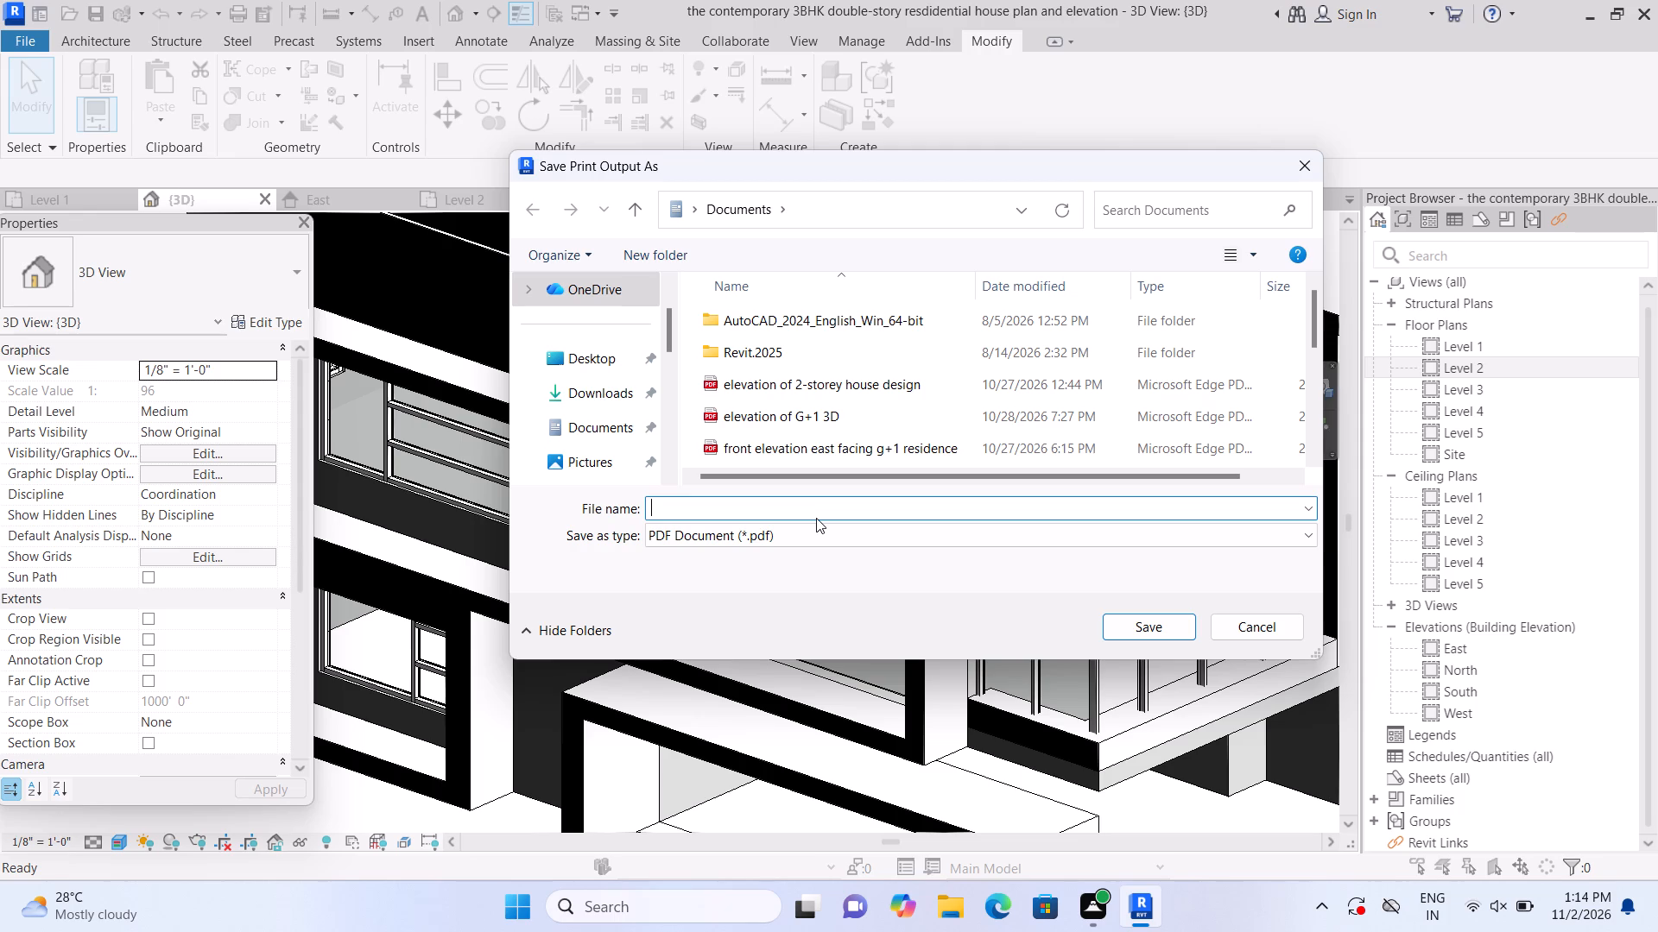
Save the printed PDF in the Documents folder as "the contemporary 3BHK double-story residential house plan and elevation".
type("the")
key("space")
type("modern")
key("BackSpace")
key("BackSpace")
key("BackSpace")
key("BackSpace")
key("BackSpace")
key("BackSpace")
type("conte")
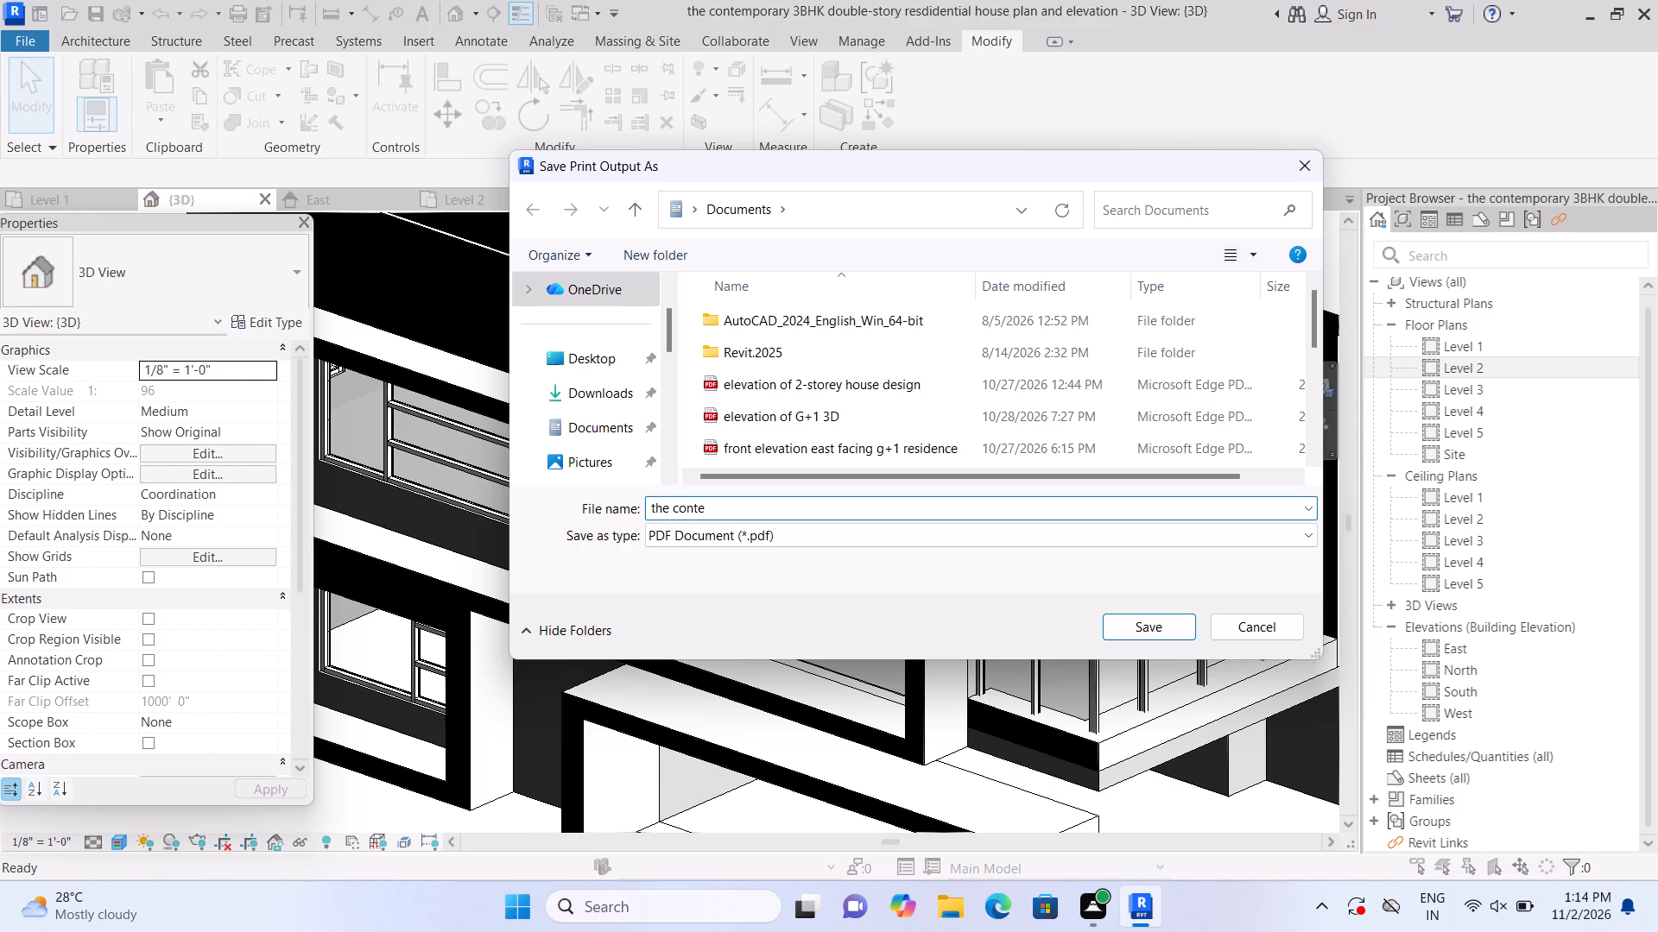
type("mporary")
key("space")
key("3")
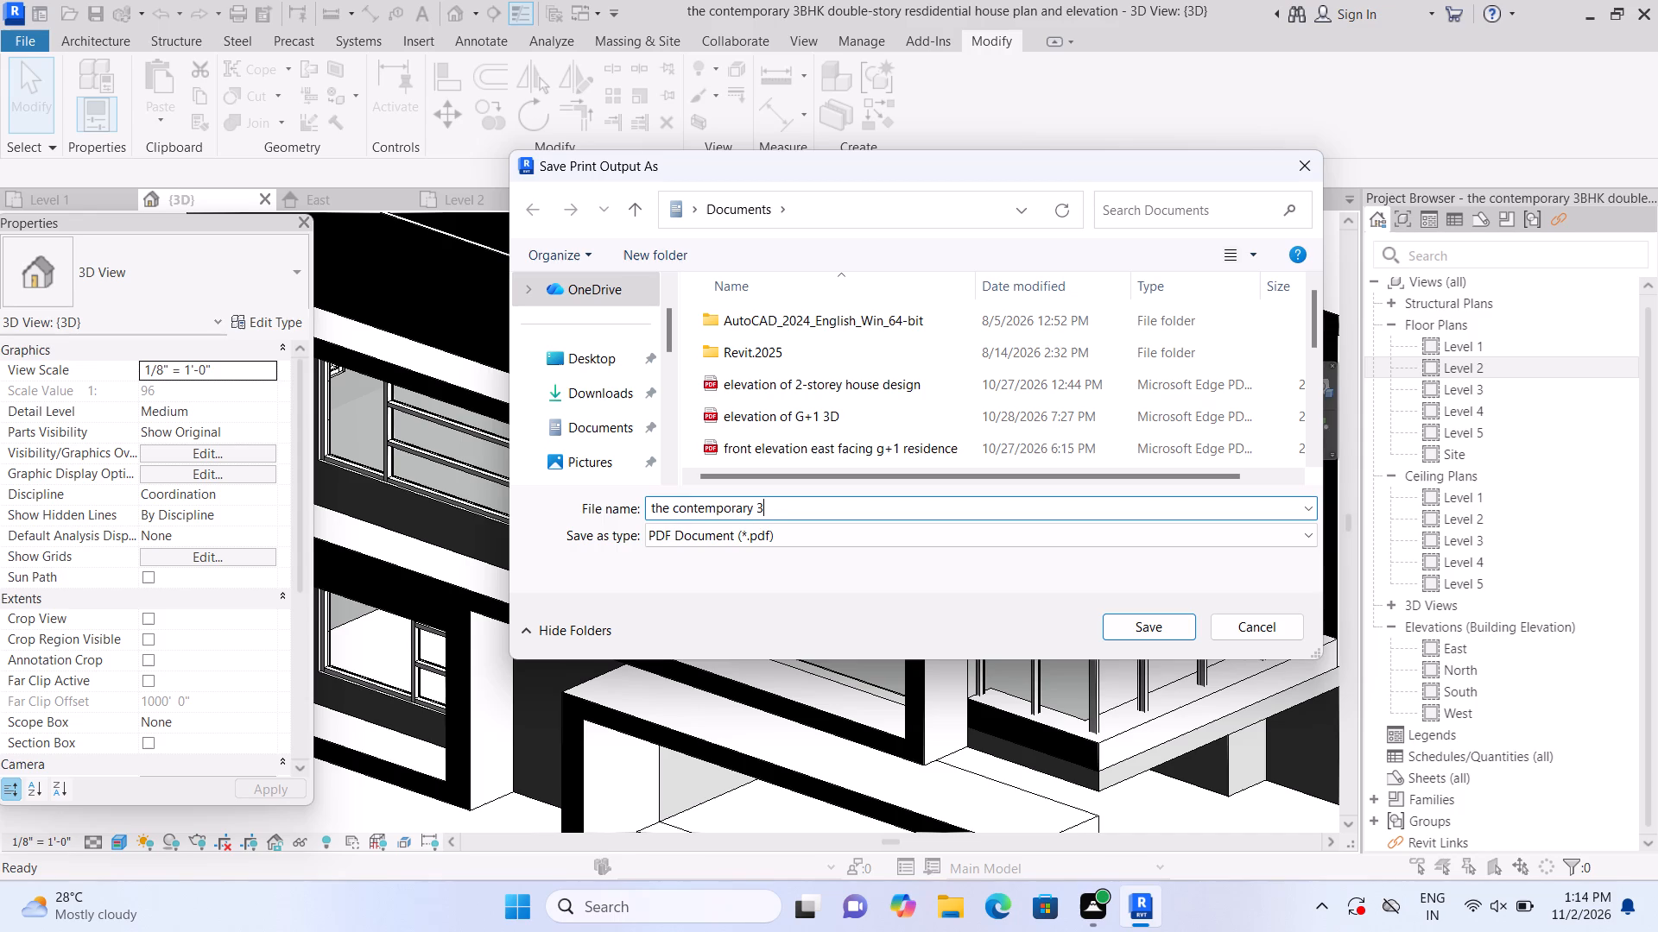
type("BHK")
key("space")
type("double")
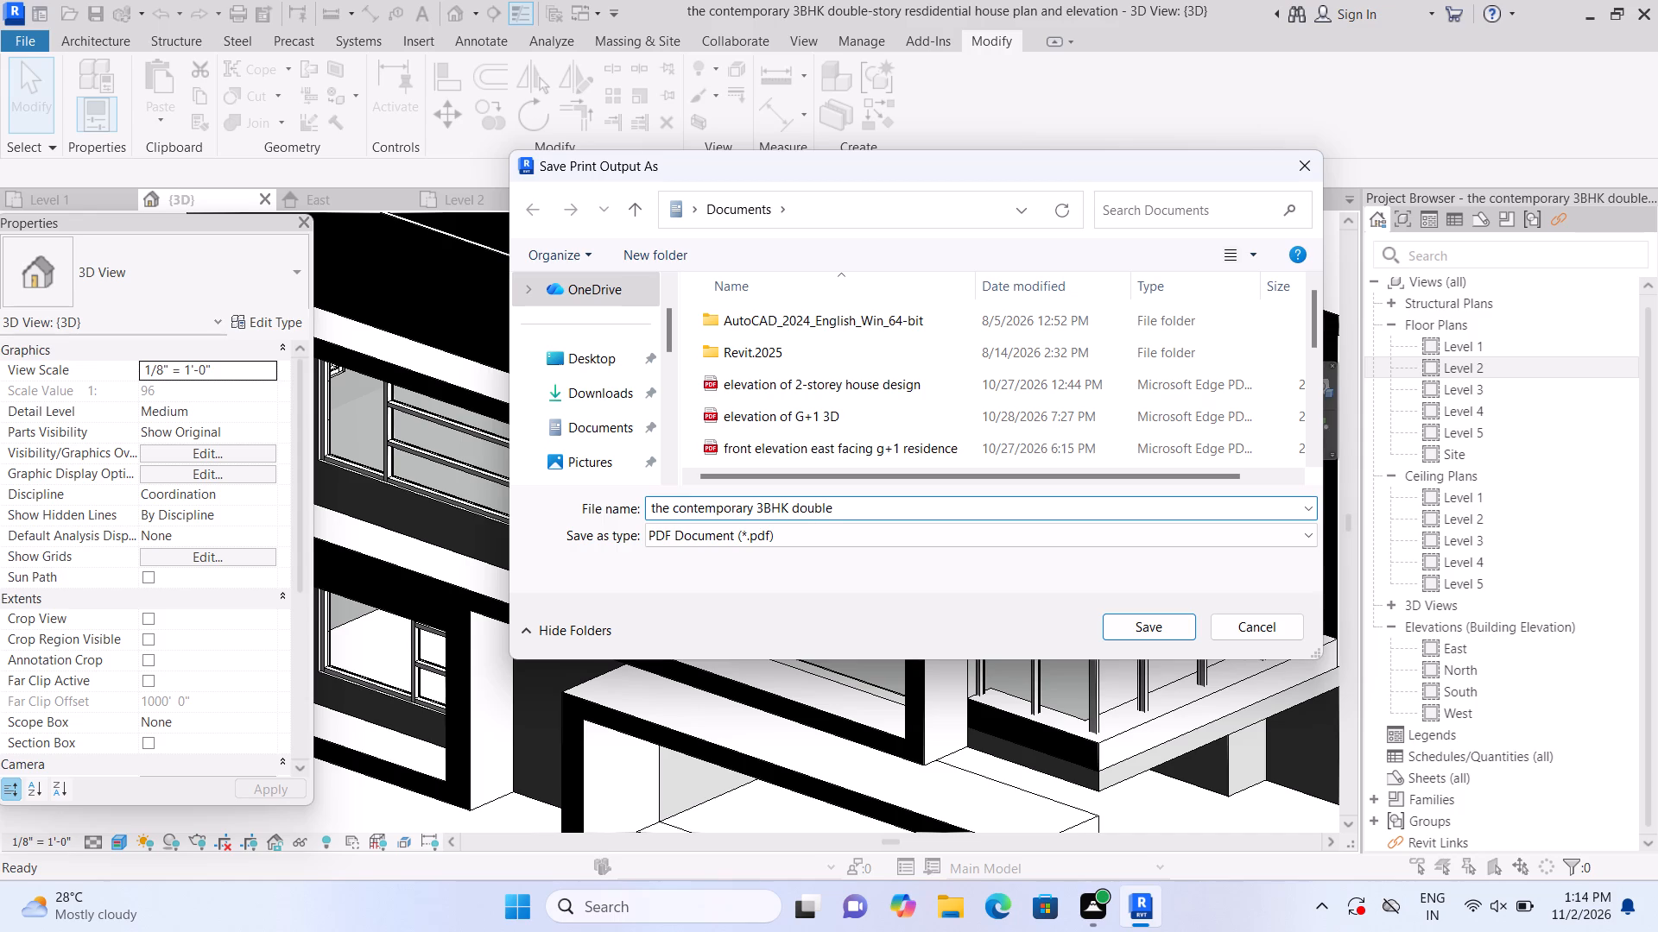
type("-story")
key("space")
type("res")
type("iden")
type("tail")
key("space")
key("BackSpace")
key("BackSpace")
key("BackSpace")
key("BackSpace")
type("ial")
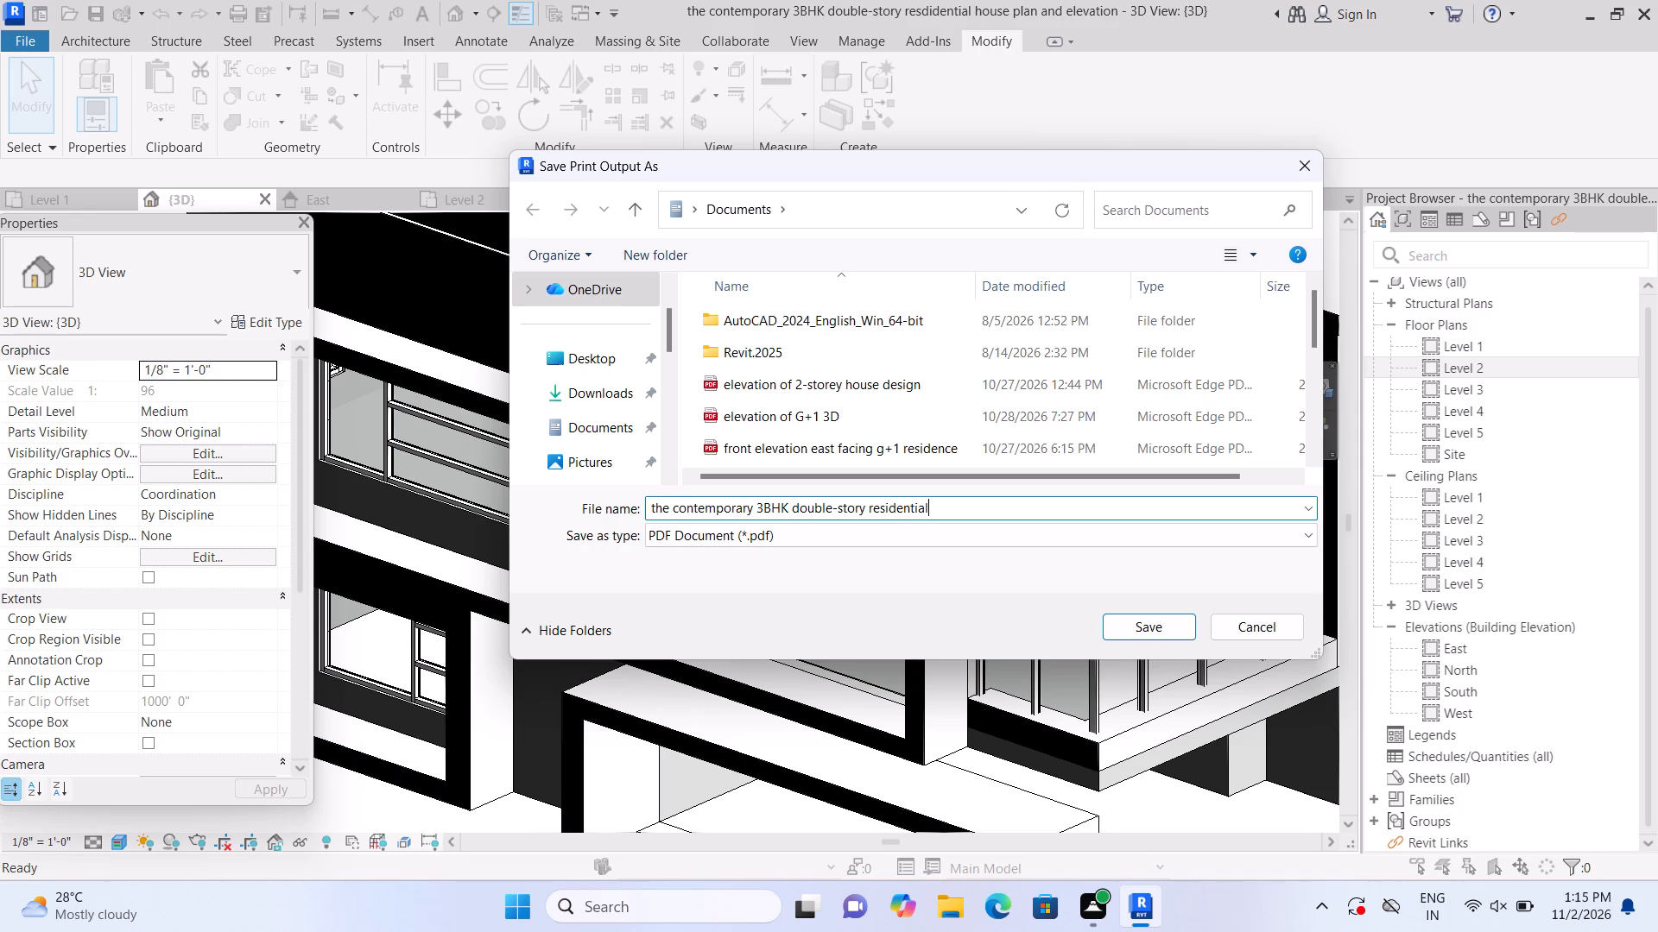
key("space")
type("house")
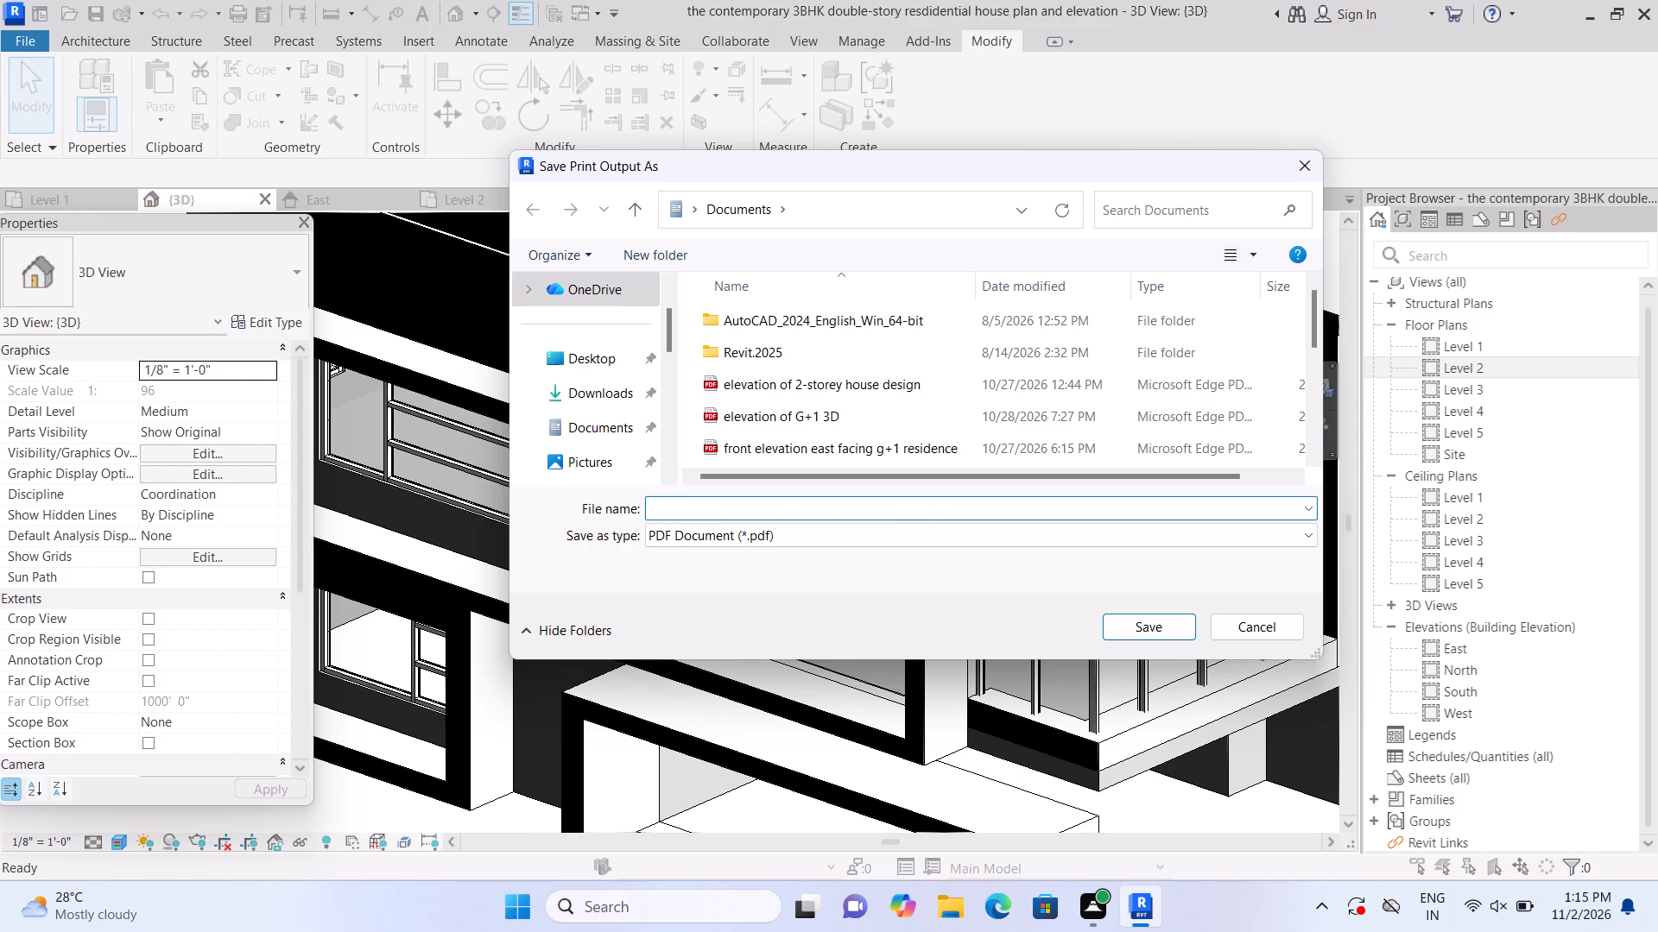
key("space")
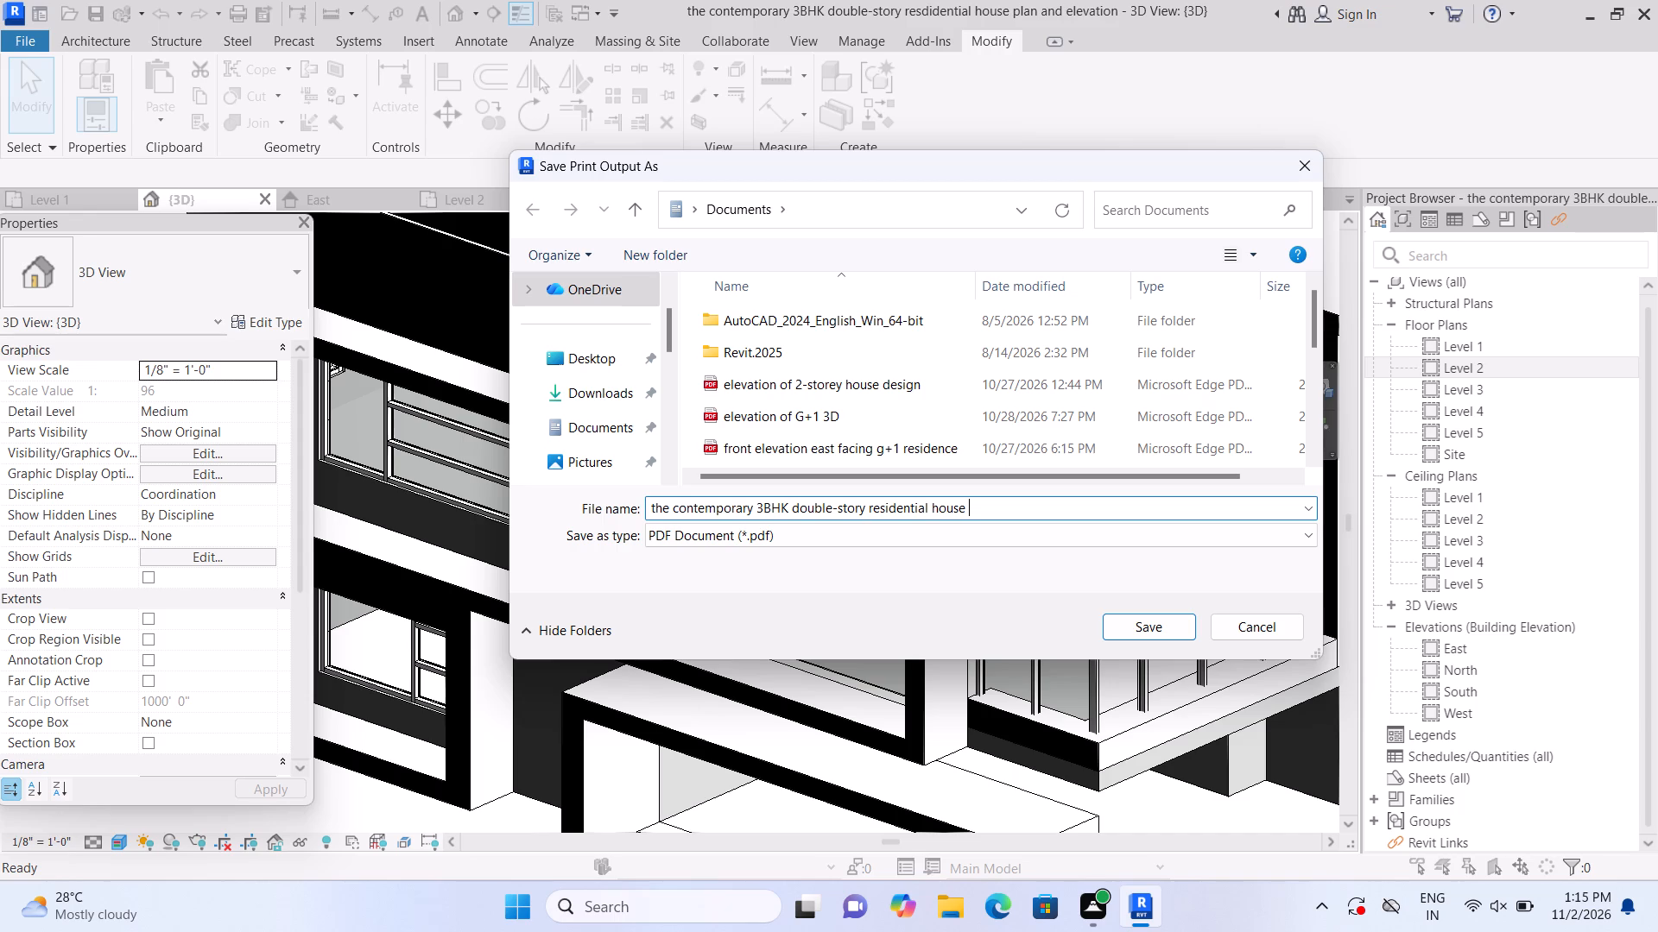
type("plan")
key("space")
type("and e")
type("levation")
double_click(1121, 639)
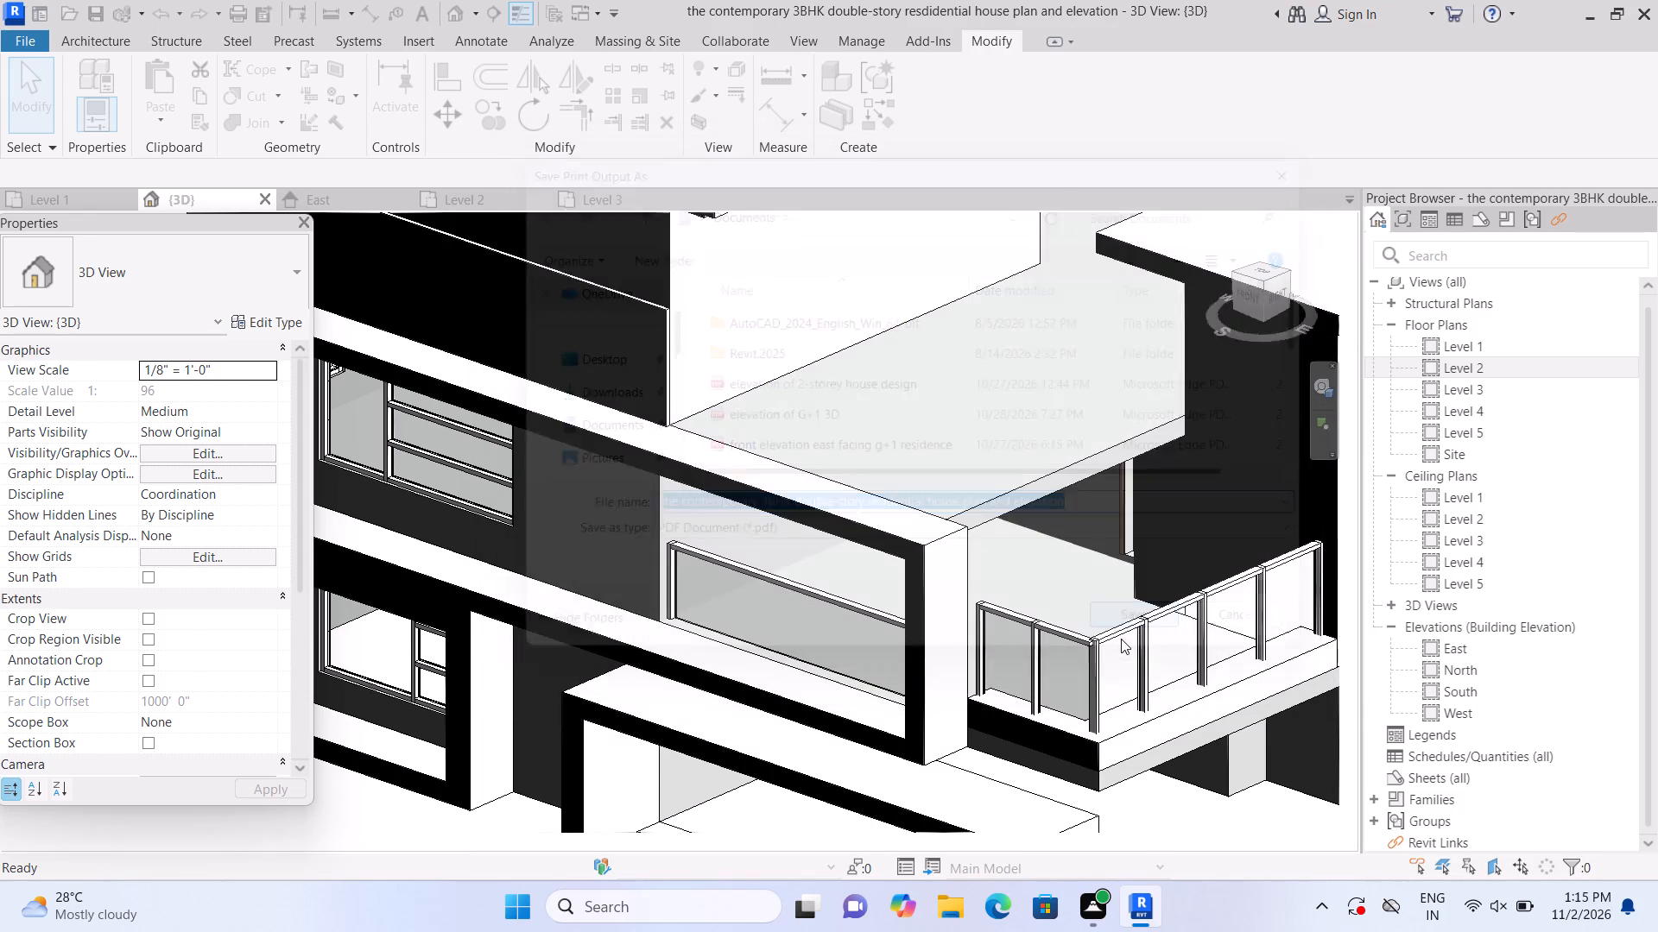